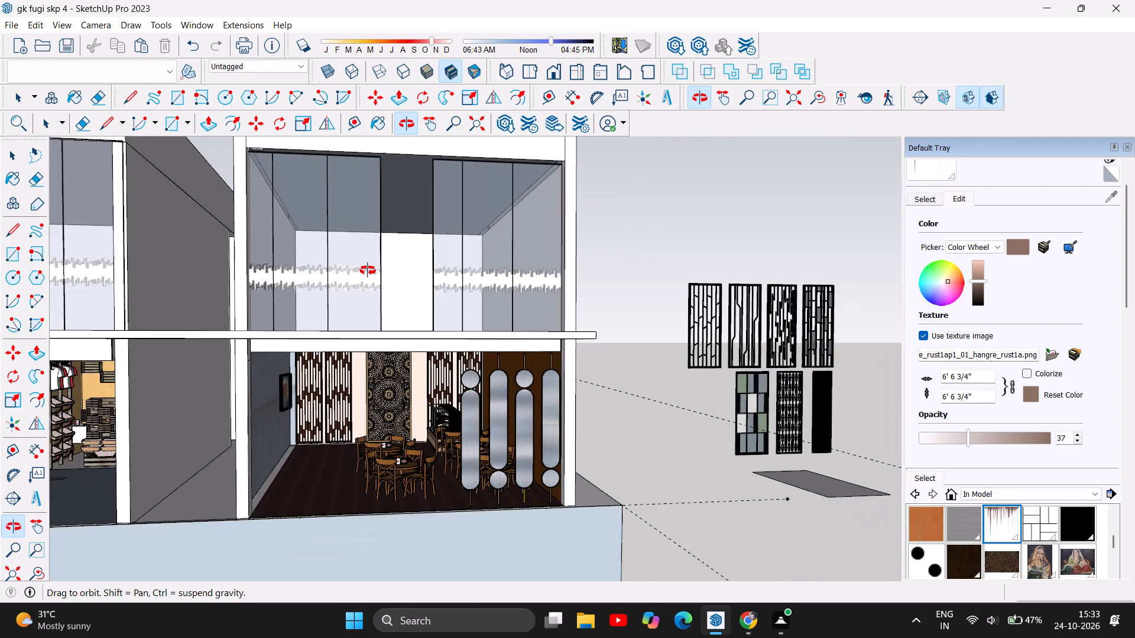
Examine the café's dark floor, rust-streaked side wall, table sets and mirror partition through the open front and up close.
scroll(368, 271, down, 4)
scroll(376, 429, up, 11)
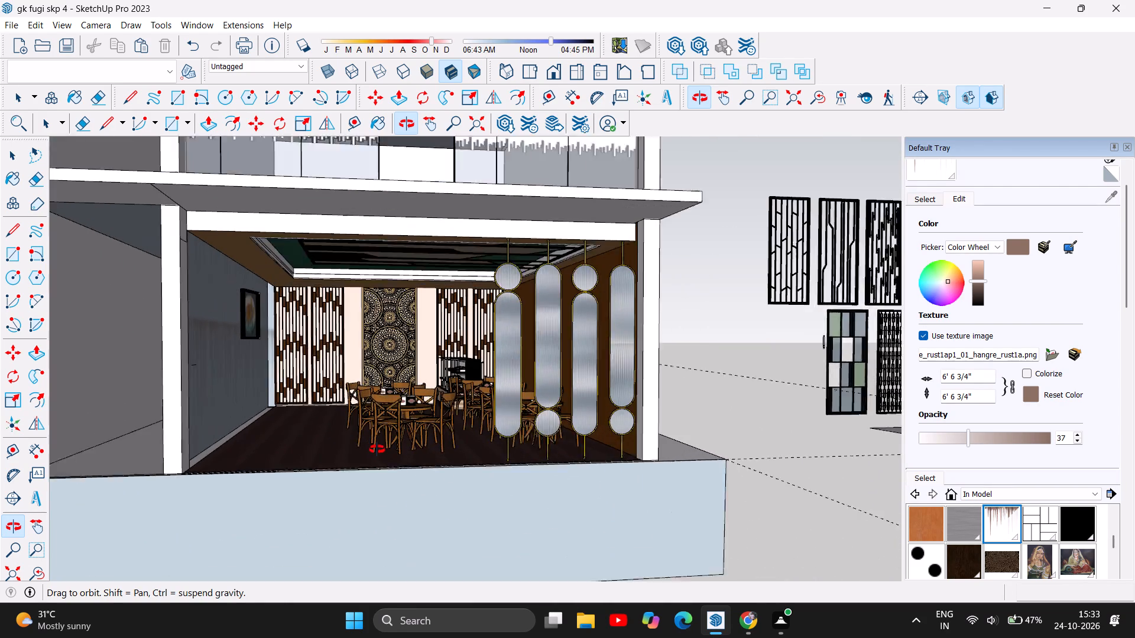
drag(369, 458, 365, 476)
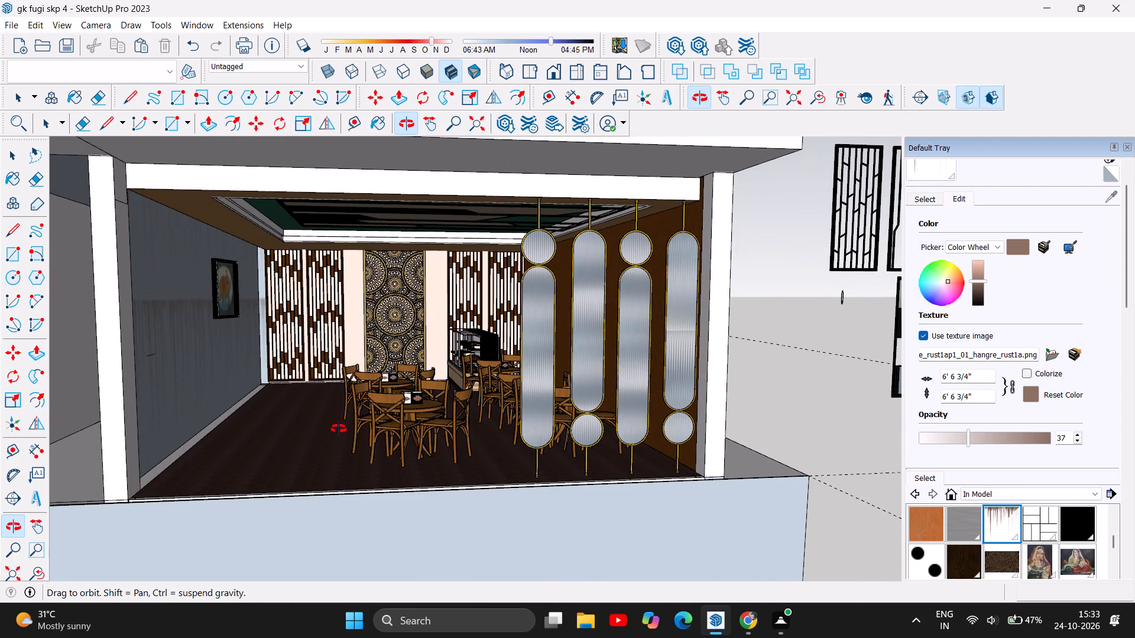
scroll(339, 429, up, 4)
drag(199, 392, 210, 399)
click(210, 399)
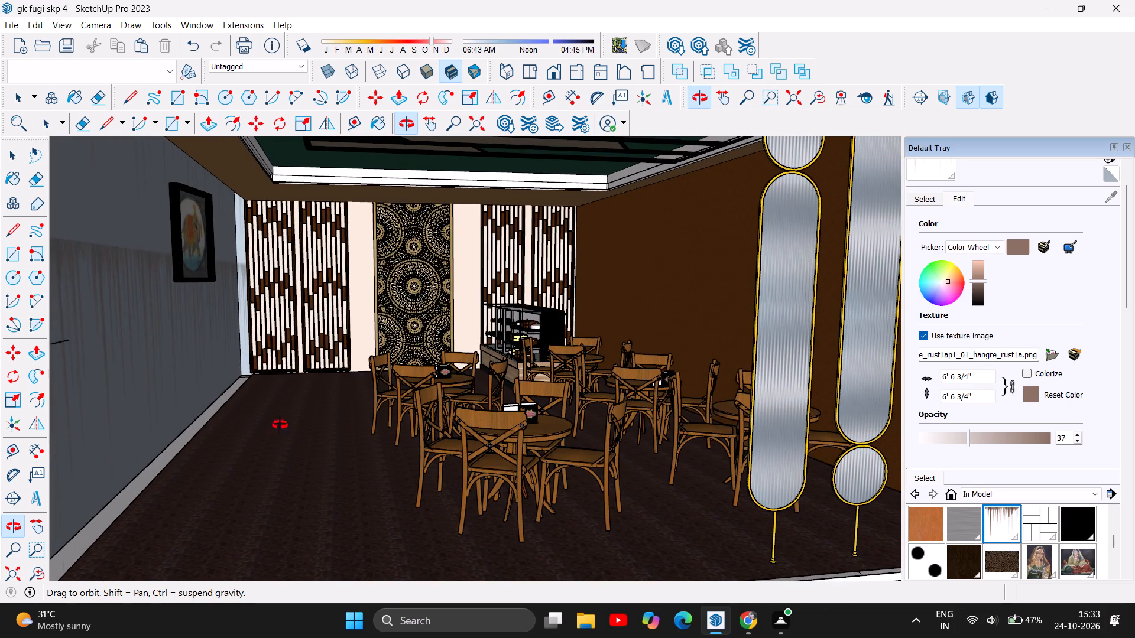
scroll(249, 418, down, 4)
scroll(125, 457, up, 3)
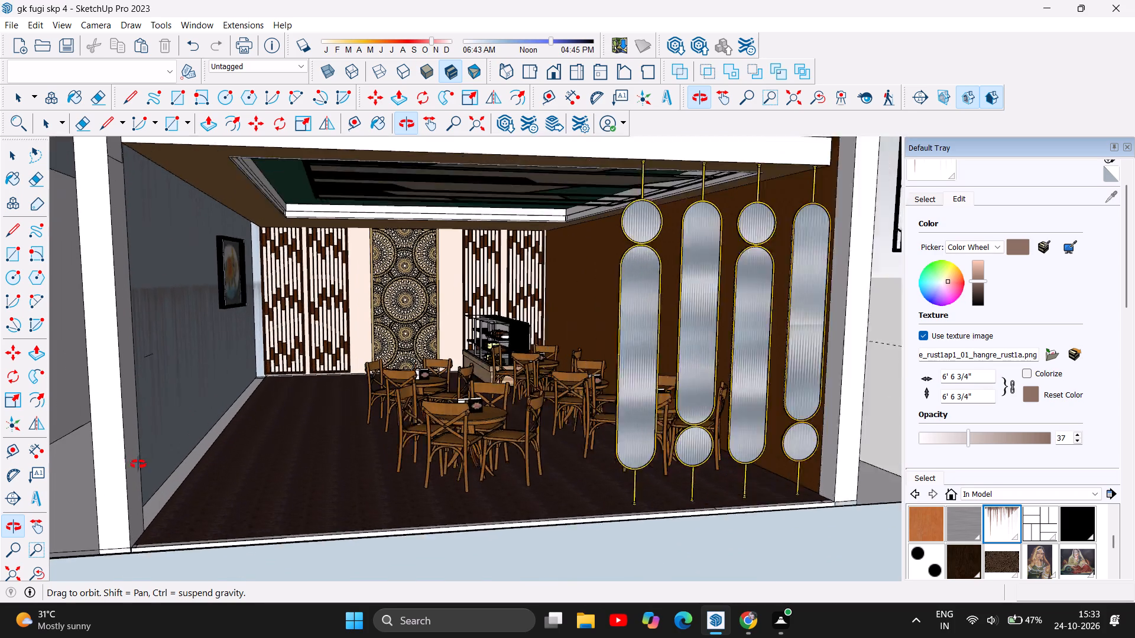
scroll(138, 464, up, 3)
scroll(176, 523, up, 8)
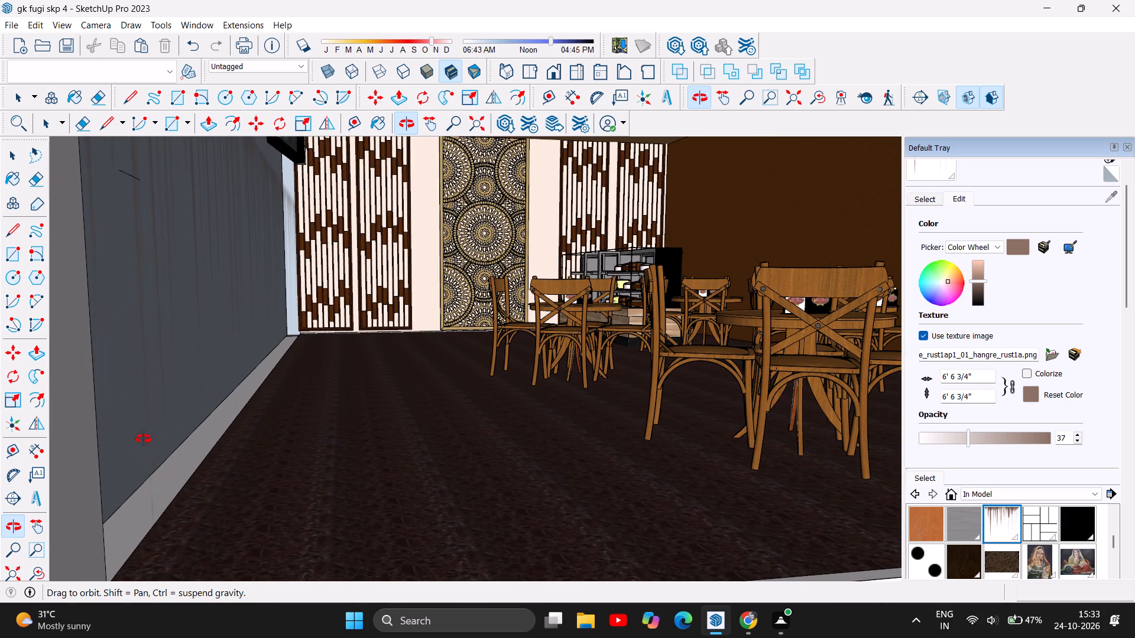
scroll(298, 481, down, 9)
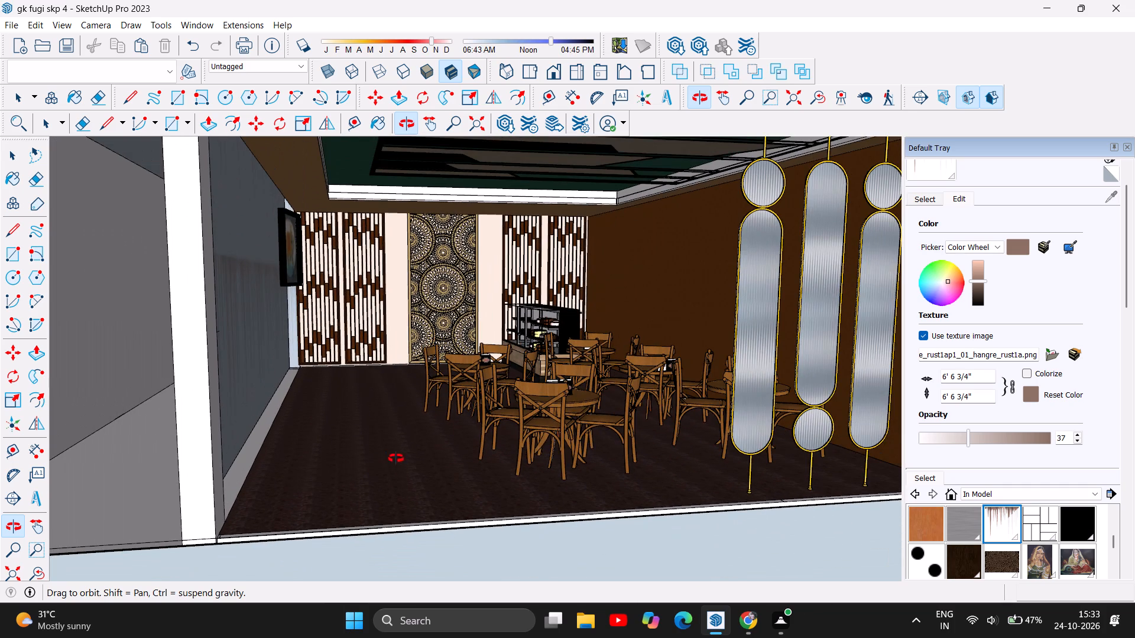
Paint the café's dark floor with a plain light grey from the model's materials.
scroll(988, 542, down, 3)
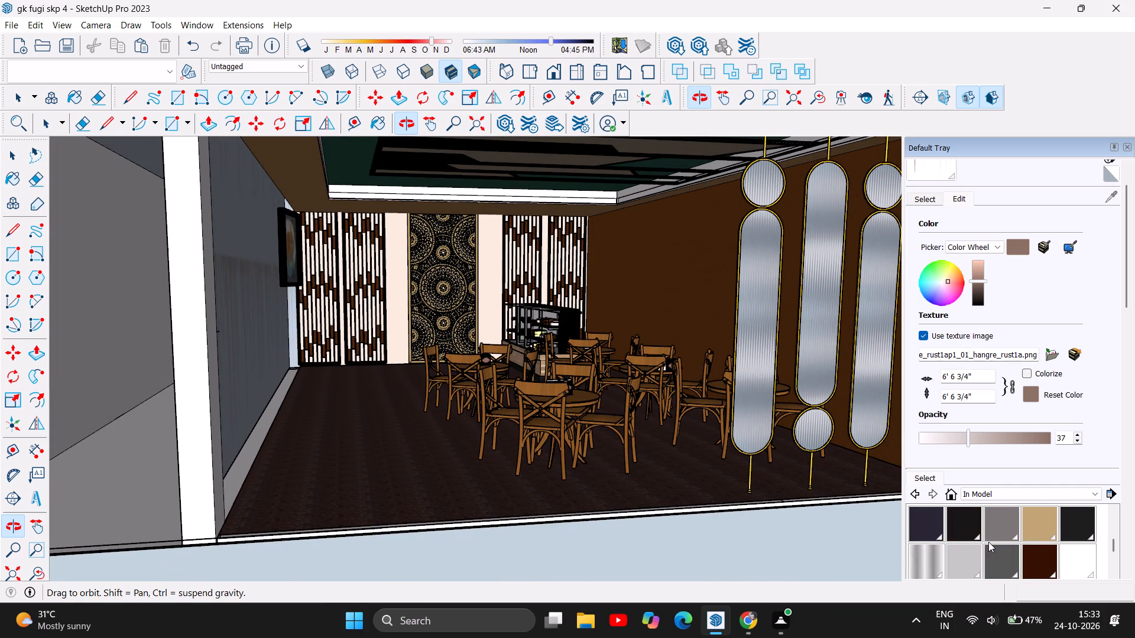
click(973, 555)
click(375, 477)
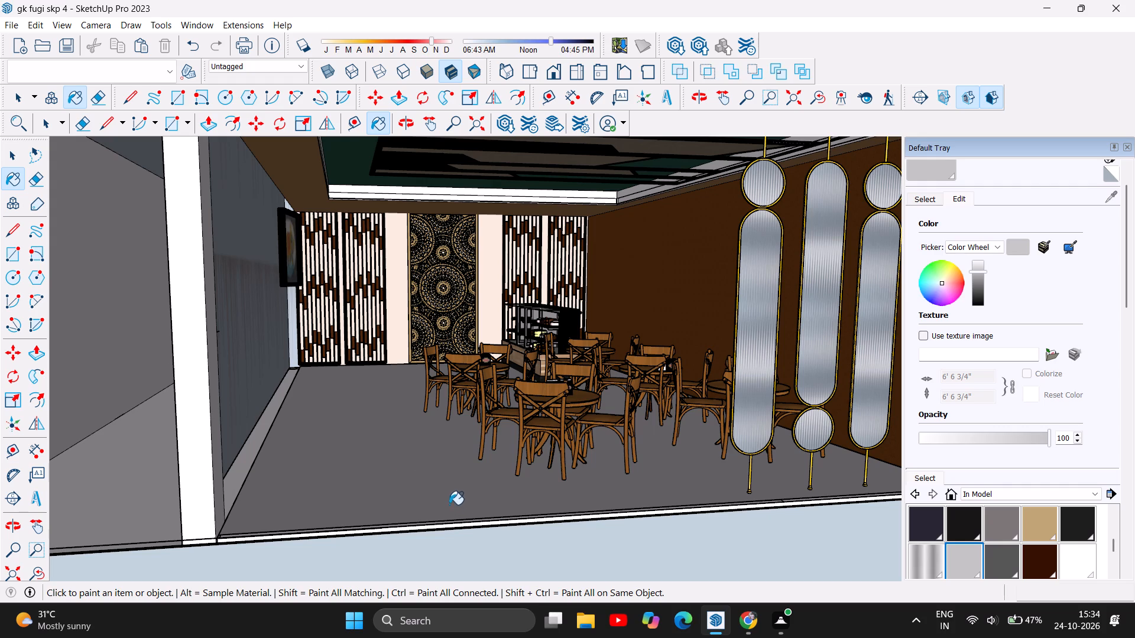
Paint the café floor with the paler plain grey beside the white swatch in the model's materials.
scroll(1019, 541, down, 2)
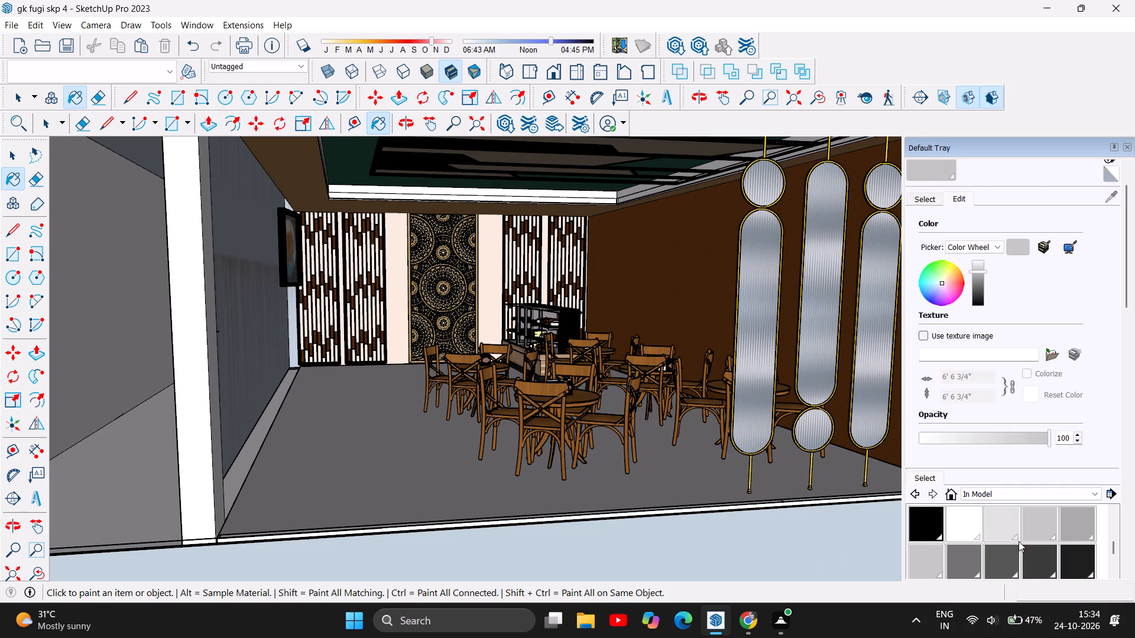
click(1006, 532)
click(398, 477)
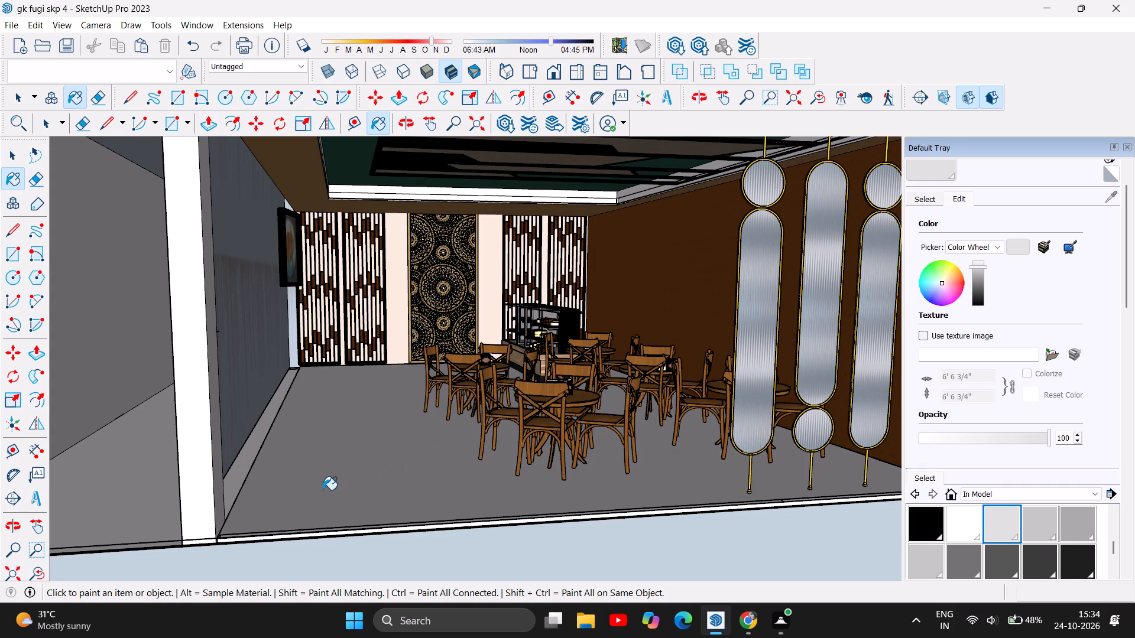
Examine the café's pale grey floor together with the table sets, side walls and mirror partition, from outside and up close.
scroll(316, 493, down, 4)
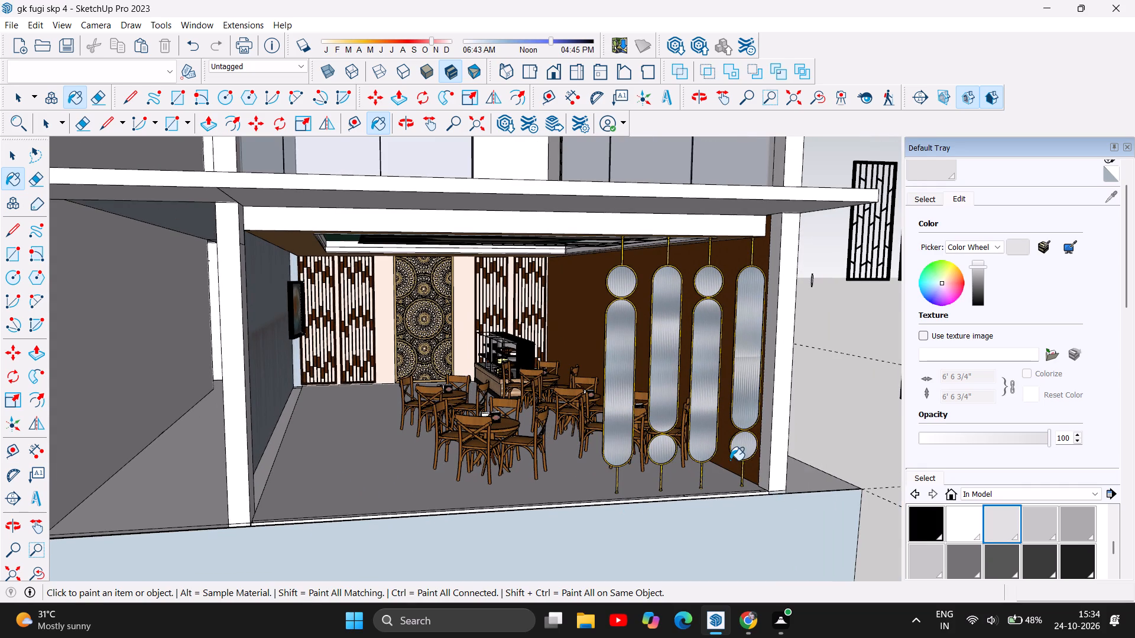
scroll(730, 460, up, 3)
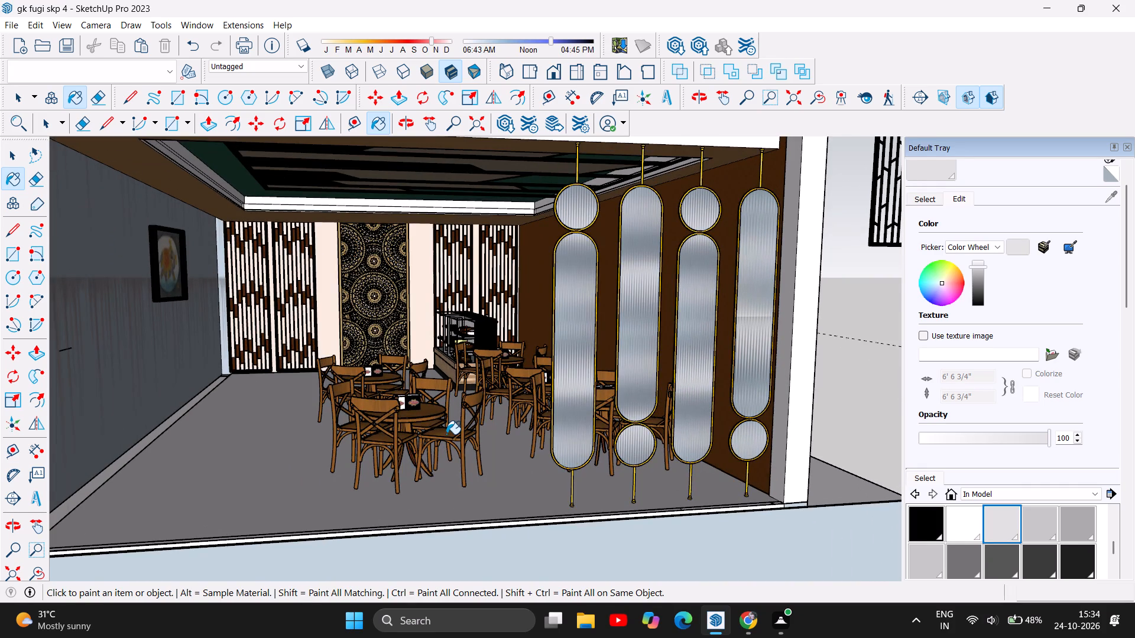
scroll(446, 434, down, 1)
scroll(446, 434, up, 2)
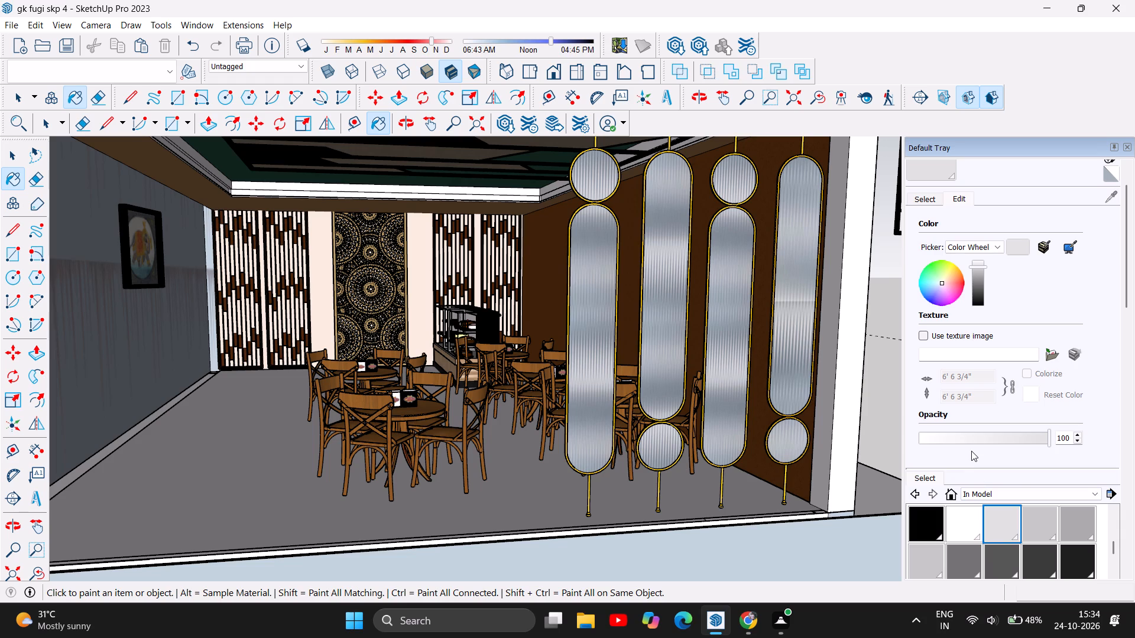
scroll(686, 460, down, 1)
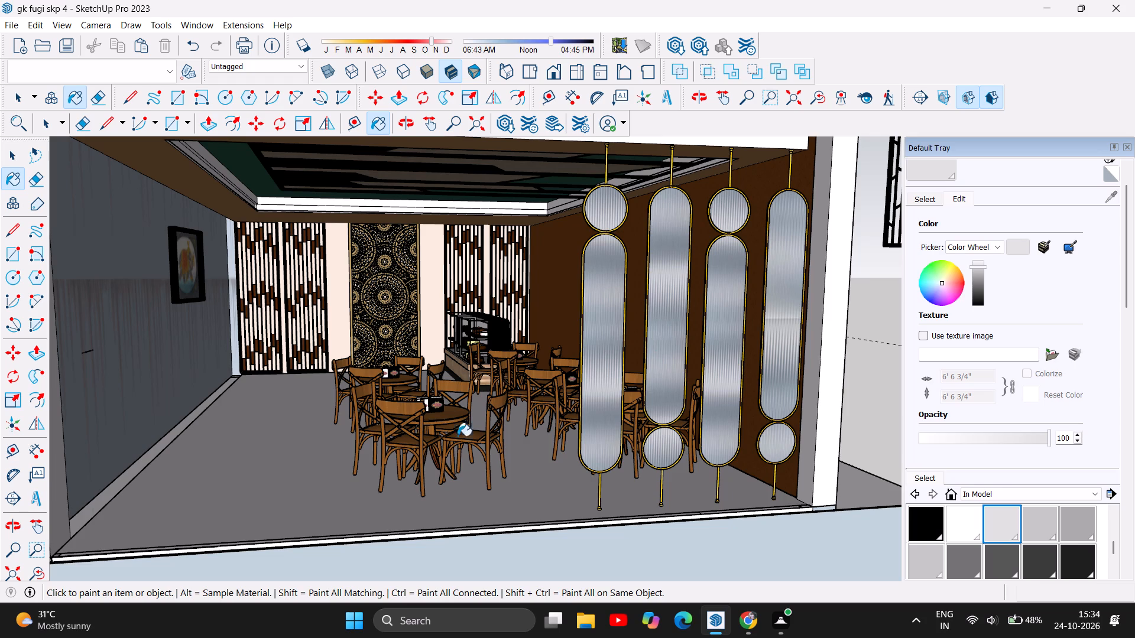
scroll(410, 438, down, 7)
scroll(307, 323, down, 4)
scroll(651, 390, down, 4)
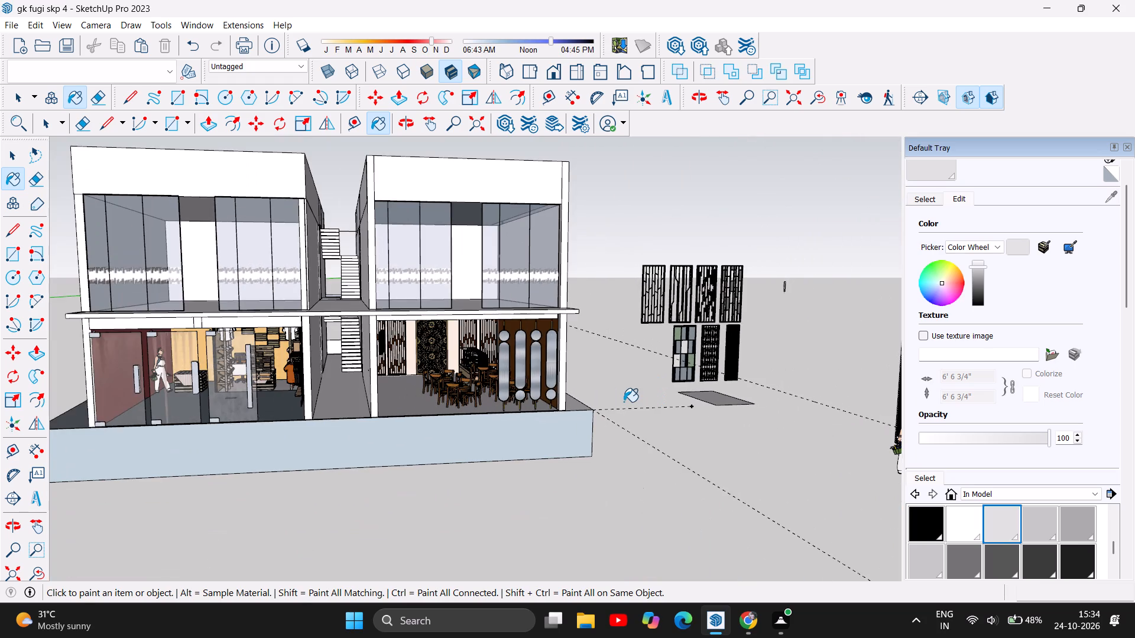
scroll(624, 402, up, 7)
scroll(172, 376, up, 5)
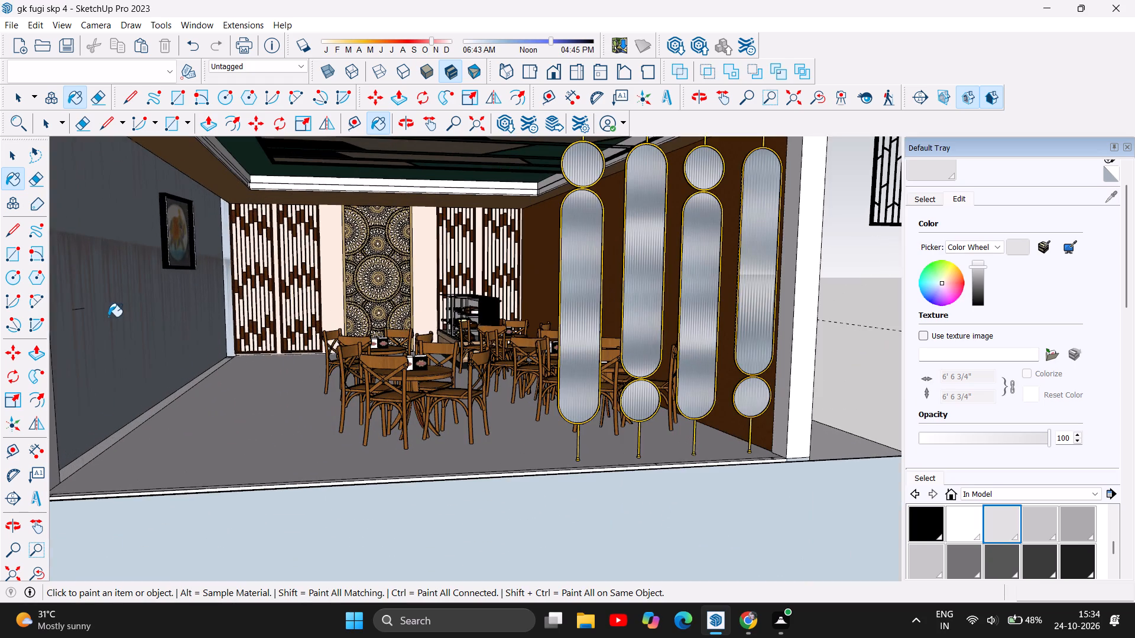
scroll(211, 243, up, 5)
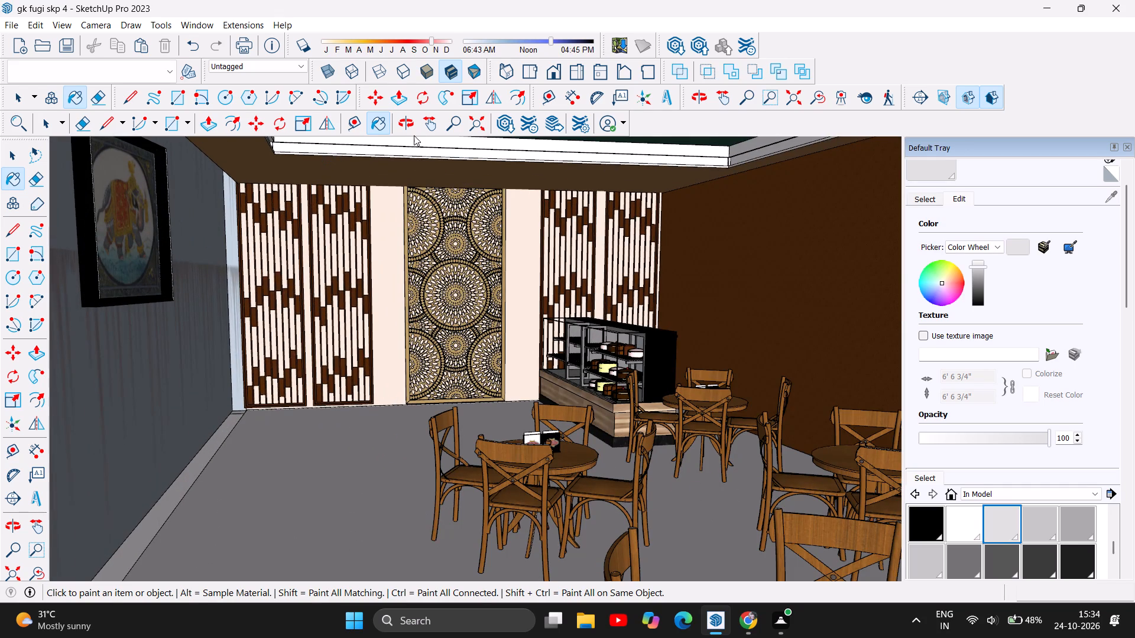
Examine the café's back wall with its slatted and mandala panels, the cake display counter and the adjoining floor from inside.
click(411, 132)
drag(501, 334, 484, 340)
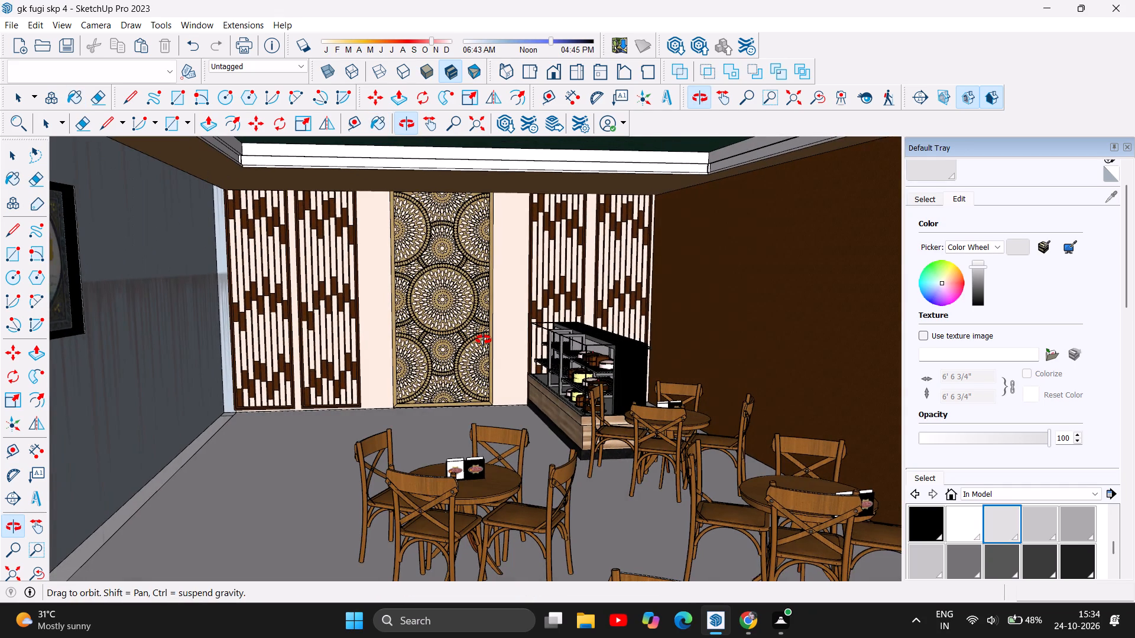
scroll(484, 340, down, 3)
drag(504, 372, 485, 372)
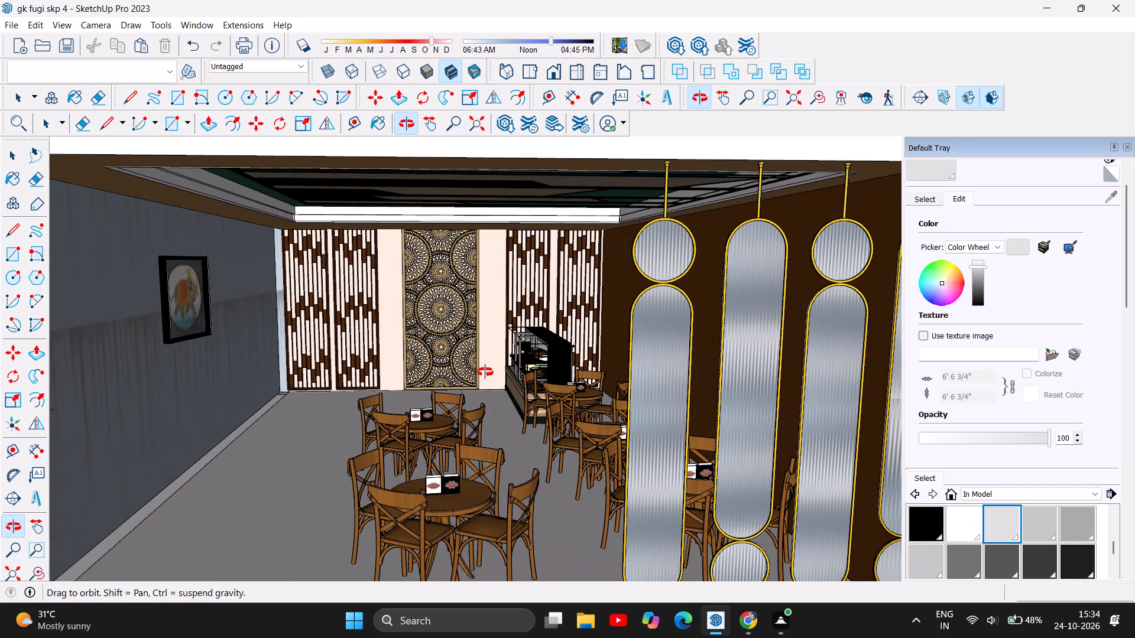
scroll(485, 372, up, 2)
drag(491, 374, 461, 382)
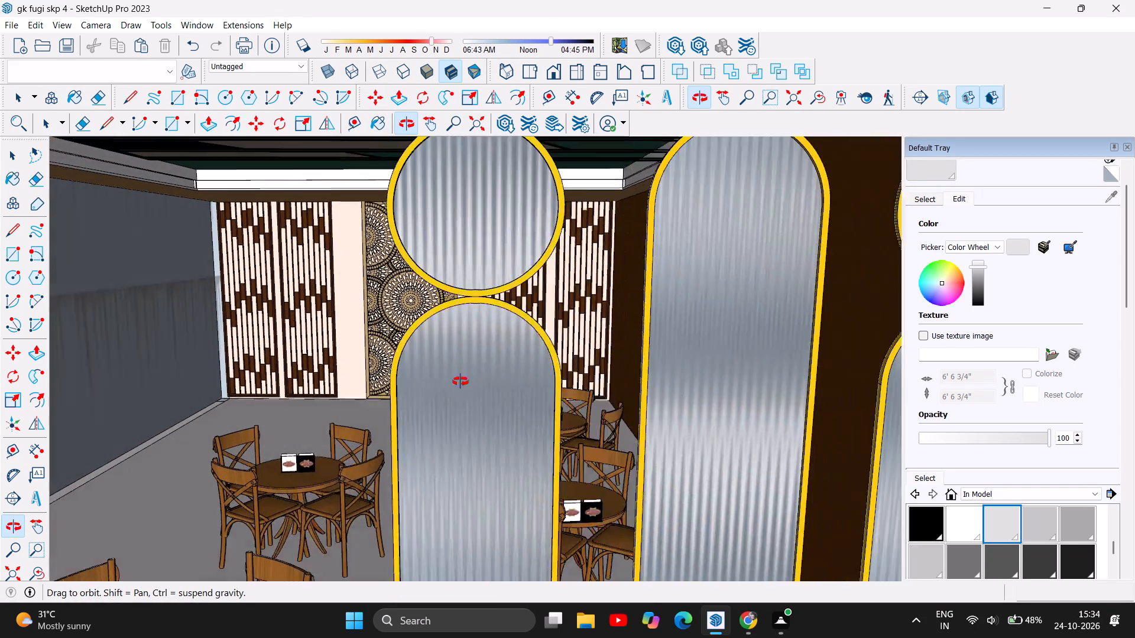
drag(461, 382, 459, 382)
scroll(482, 365, up, 6)
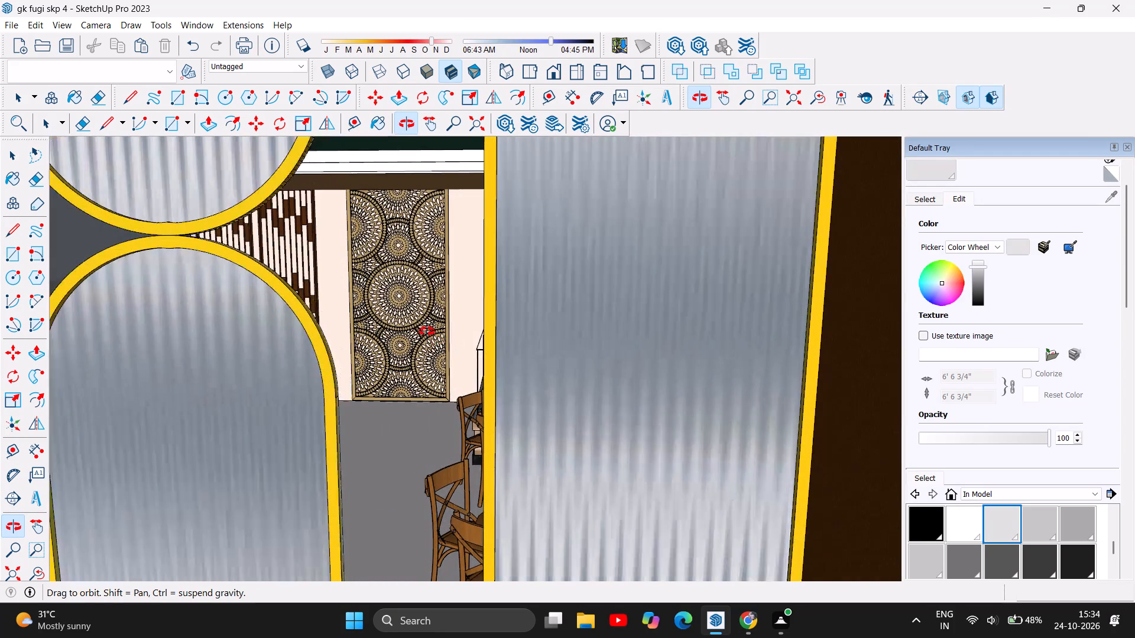
scroll(427, 331, up, 1)
drag(425, 365, 407, 366)
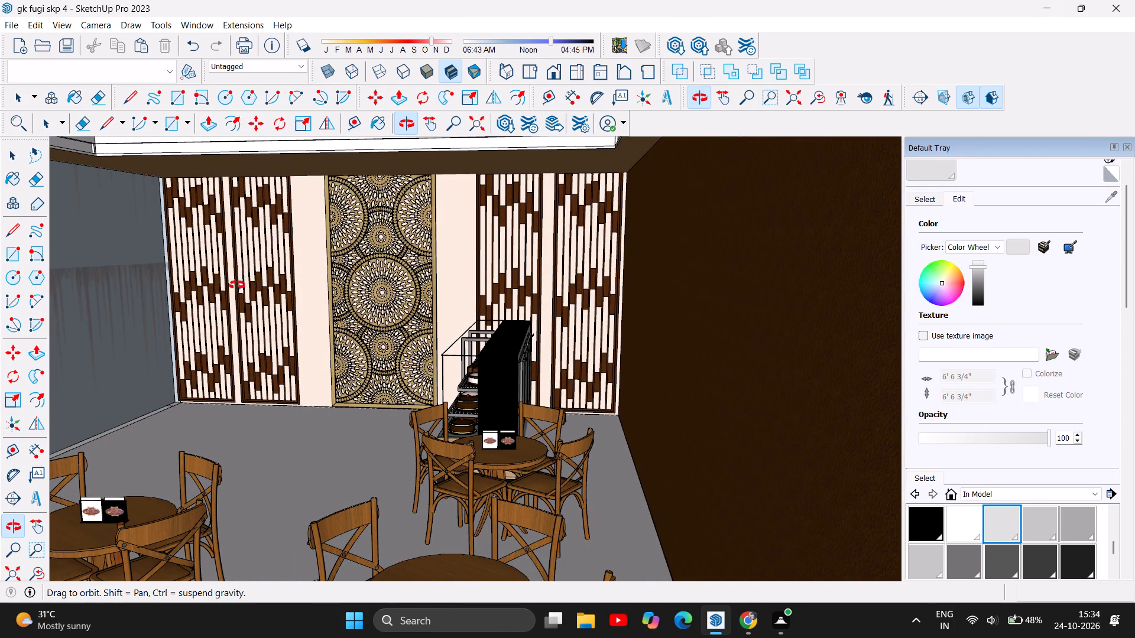
scroll(155, 265, up, 1)
drag(255, 301, 235, 305)
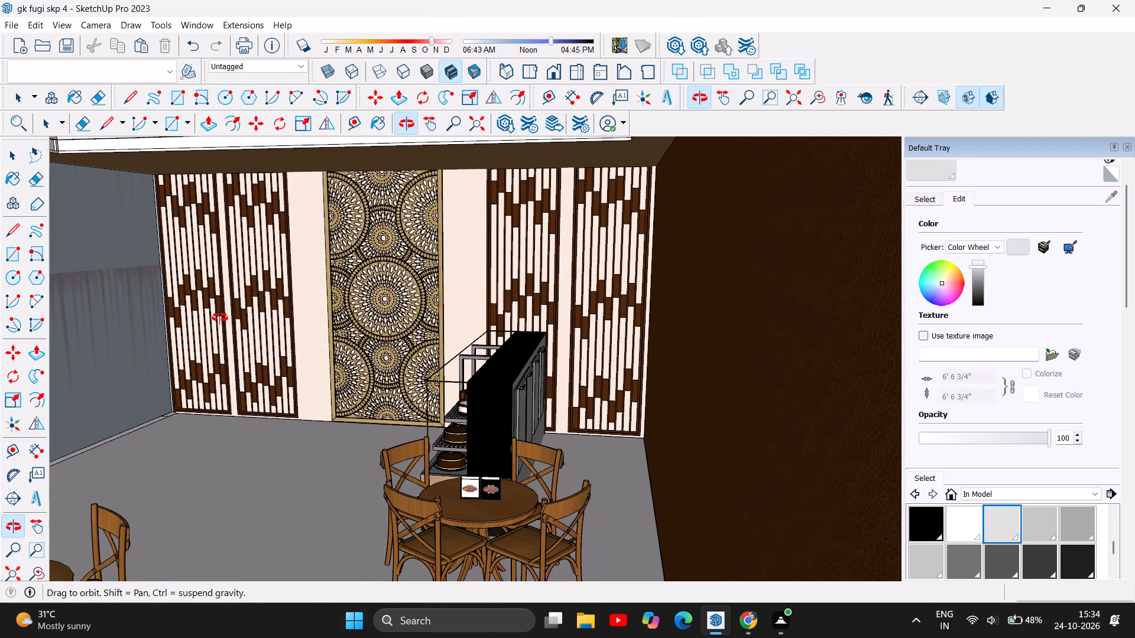
scroll(185, 334, up, 2)
drag(273, 363, 254, 367)
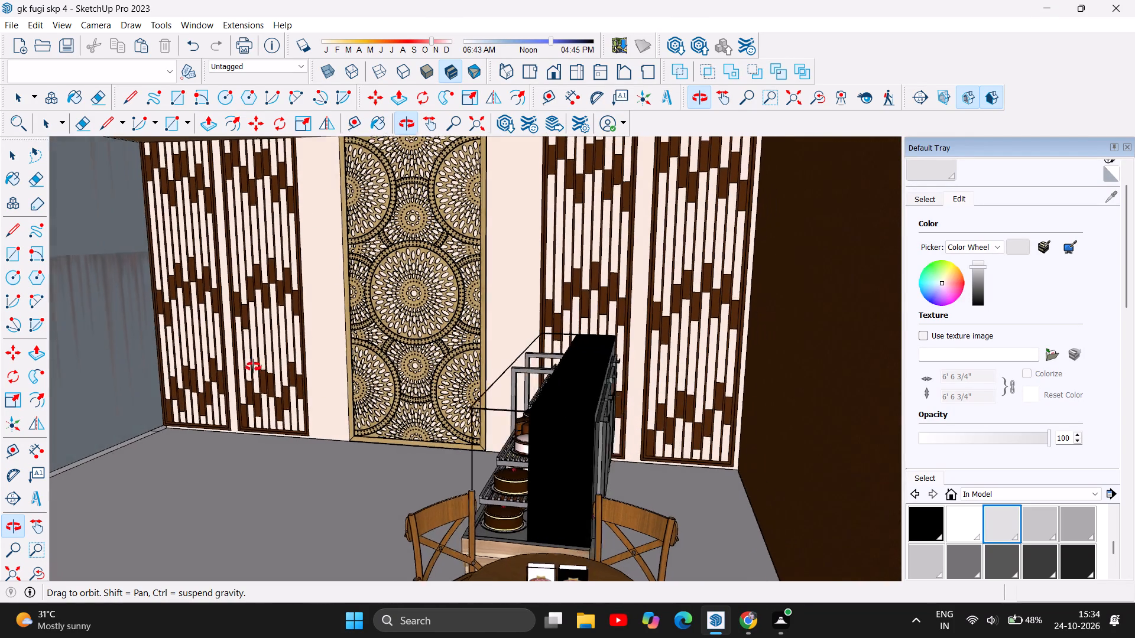
drag(254, 367, 244, 377)
drag(240, 367, 245, 377)
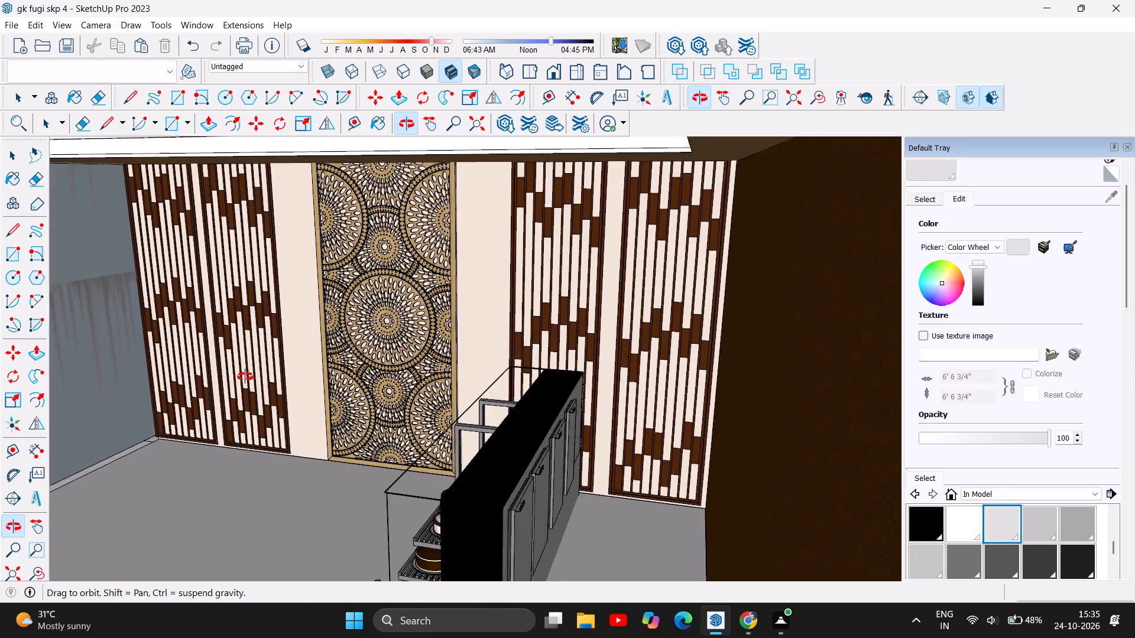
drag(245, 377, 290, 329)
drag(190, 386, 206, 383)
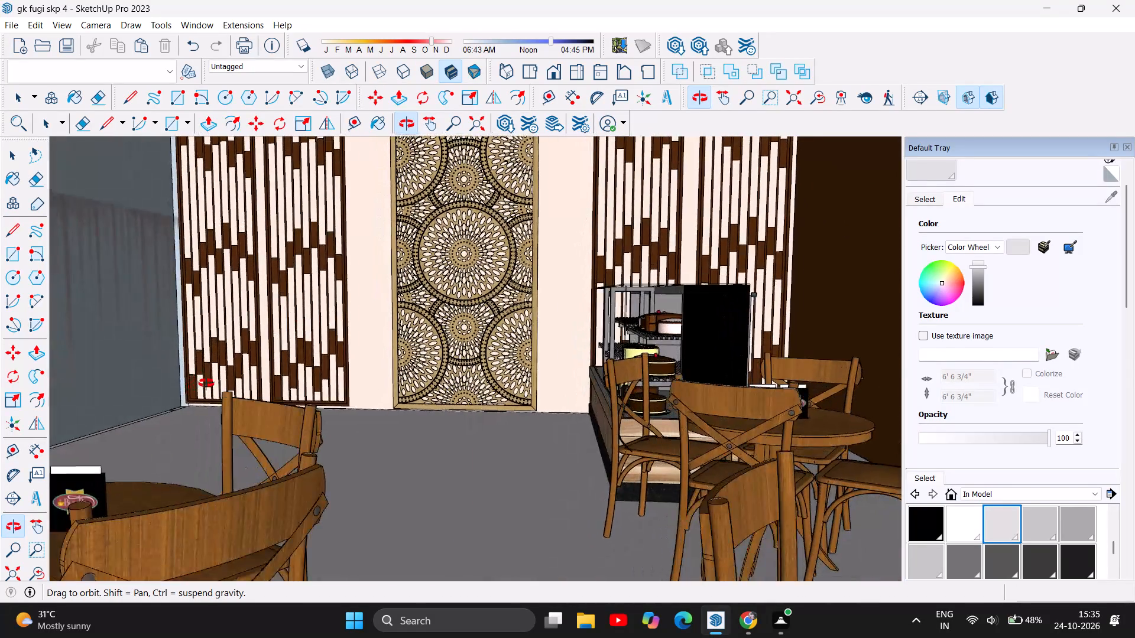
drag(206, 383, 301, 433)
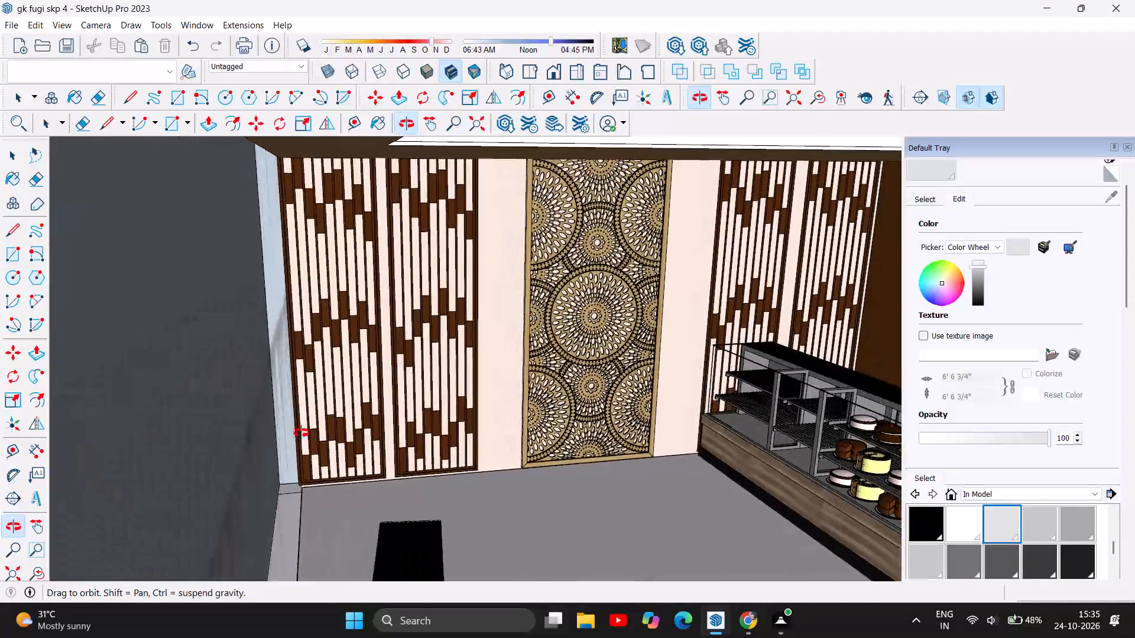
drag(301, 433, 210, 438)
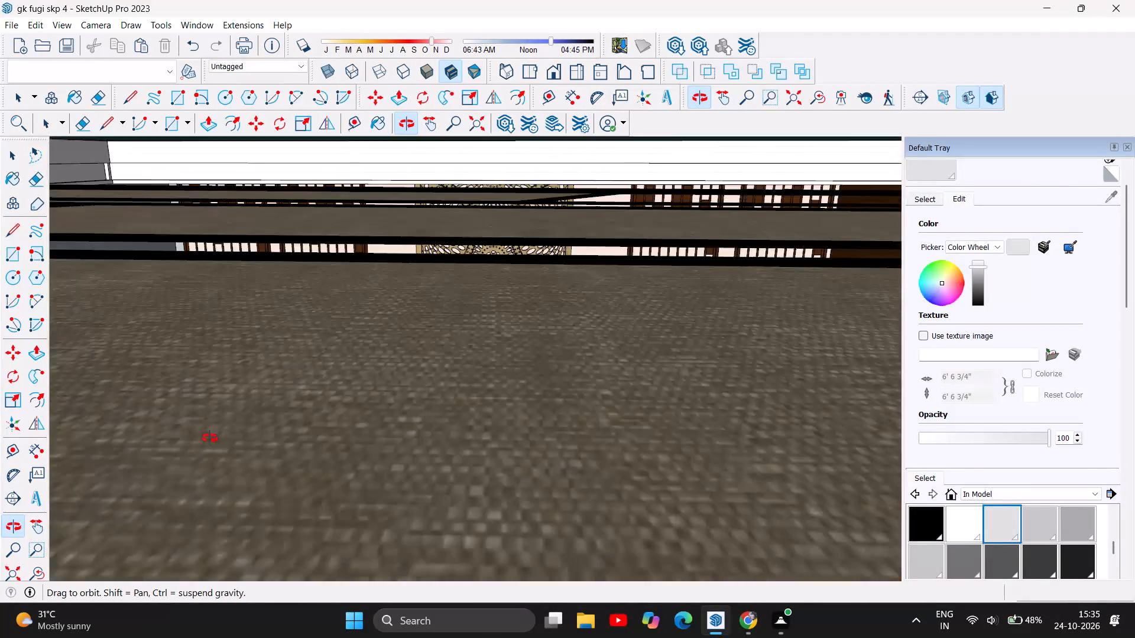
drag(210, 438, 270, 433)
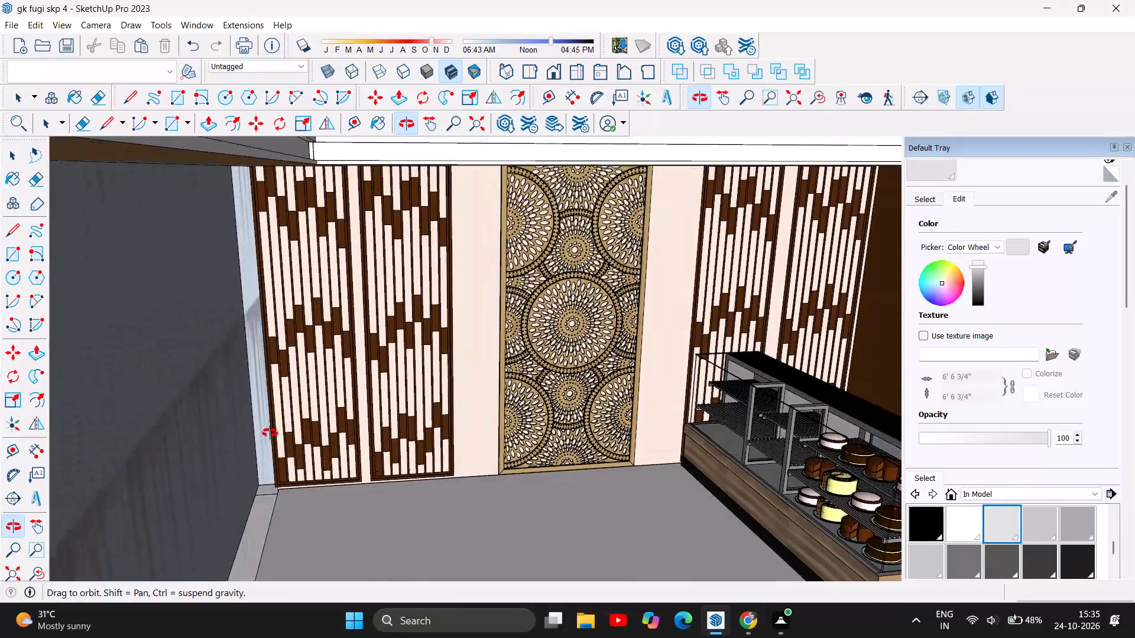
drag(270, 433, 288, 432)
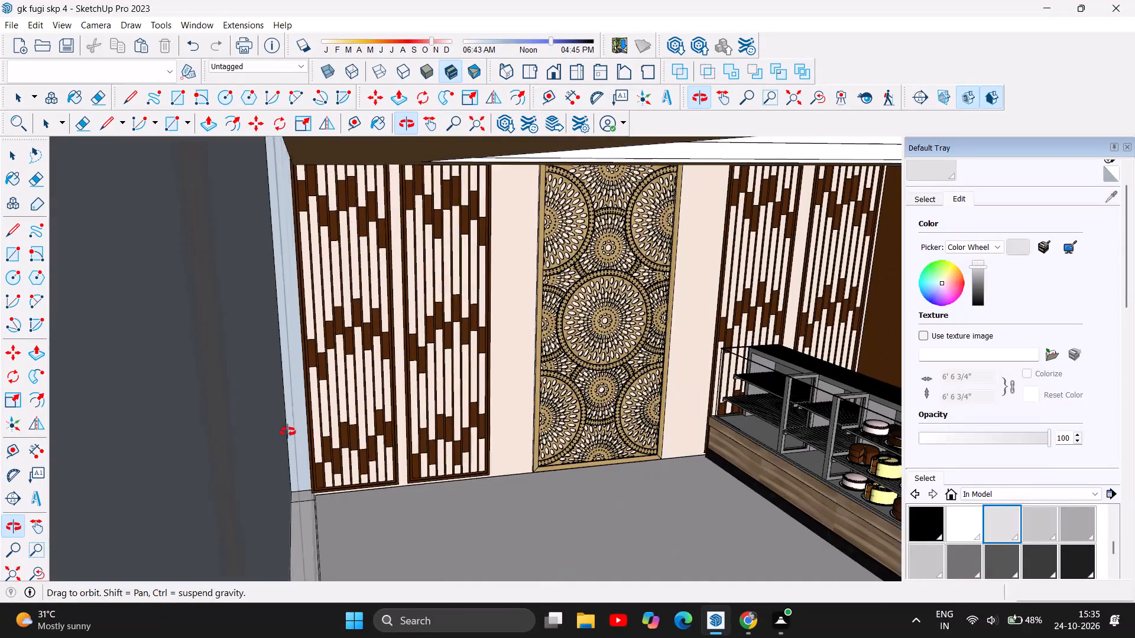
drag(288, 432, 196, 408)
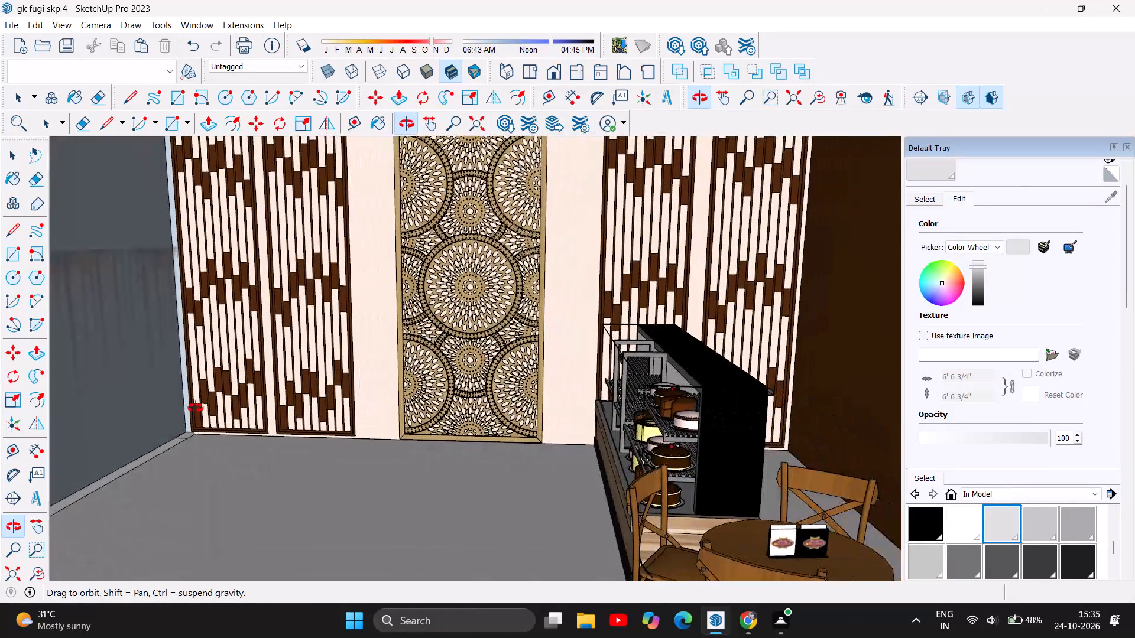
Examine the building's outer side wall and plinth from outside, near the freestanding black lattice panels.
scroll(196, 408, down, 4)
drag(323, 444, 196, 448)
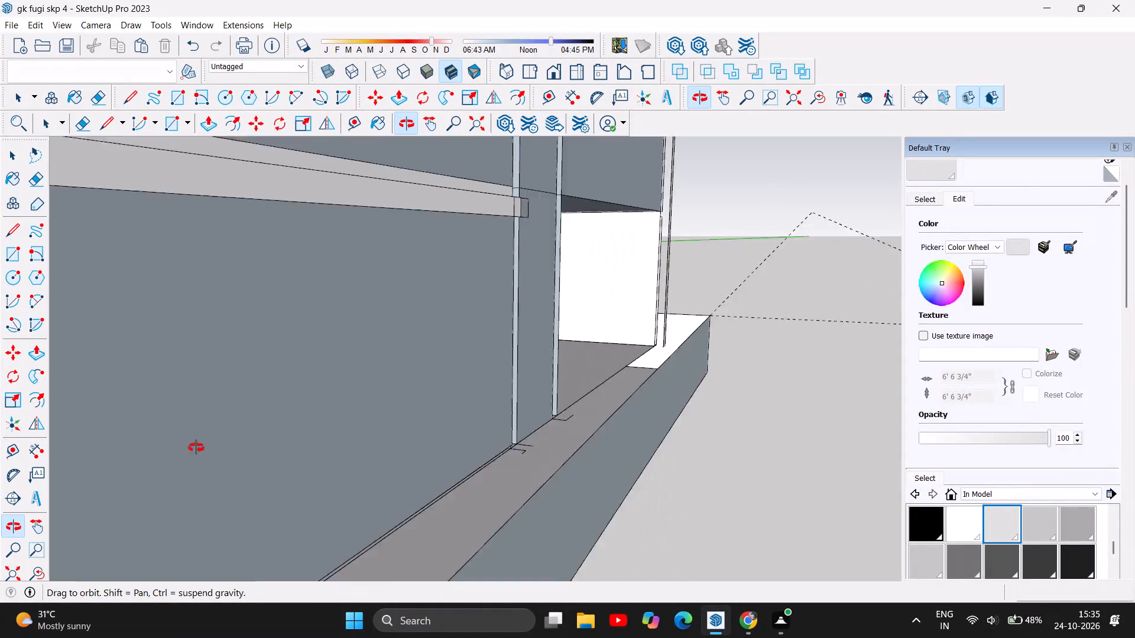
drag(196, 448, 122, 425)
scroll(170, 386, up, 2)
drag(351, 399, 351, 403)
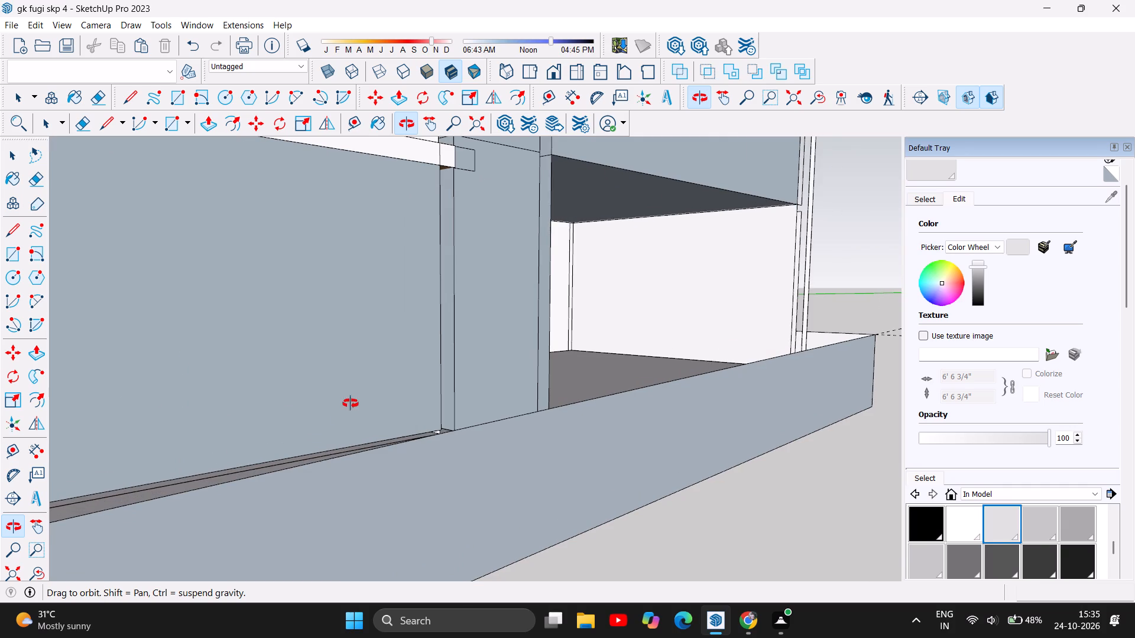
drag(351, 403, 329, 464)
scroll(447, 435, down, 5)
scroll(624, 416, down, 2)
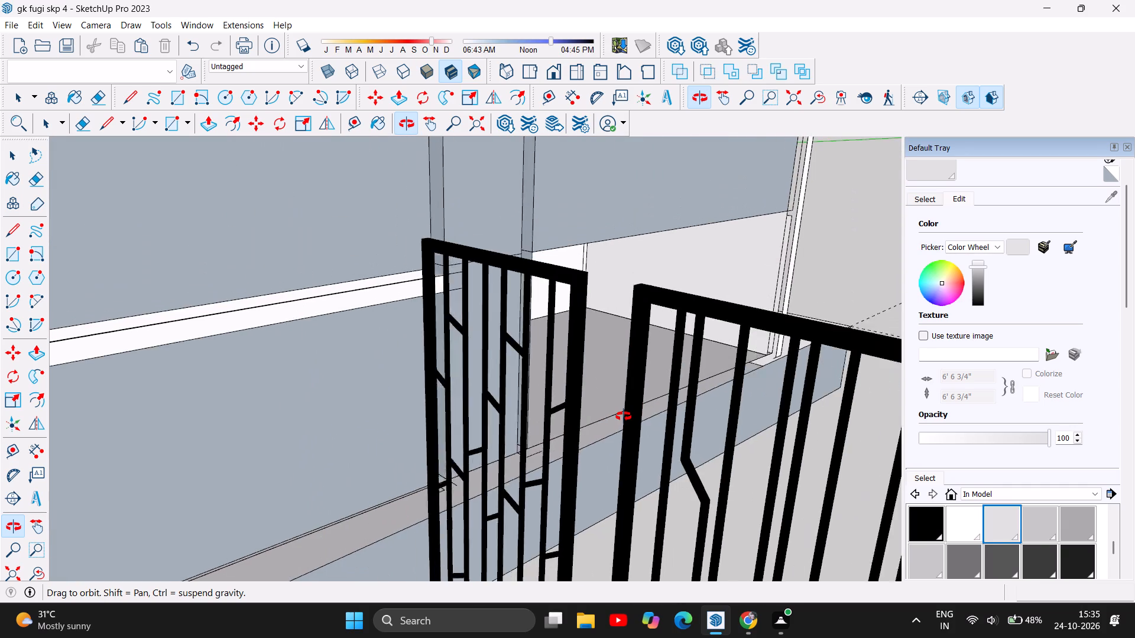
Examine the framed elephant painting on the café's grey-blue side wall, from outside the building and up close.
scroll(624, 416, down, 18)
scroll(322, 297, down, 6)
scroll(567, 380, down, 4)
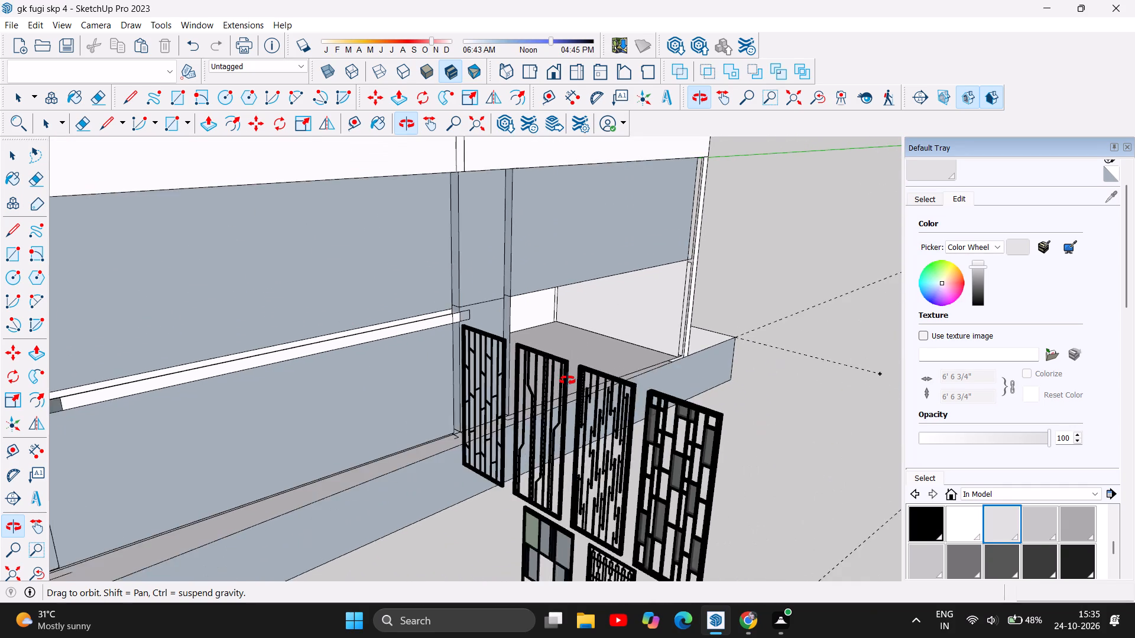
scroll(567, 380, down, 4)
drag(245, 430, 438, 402)
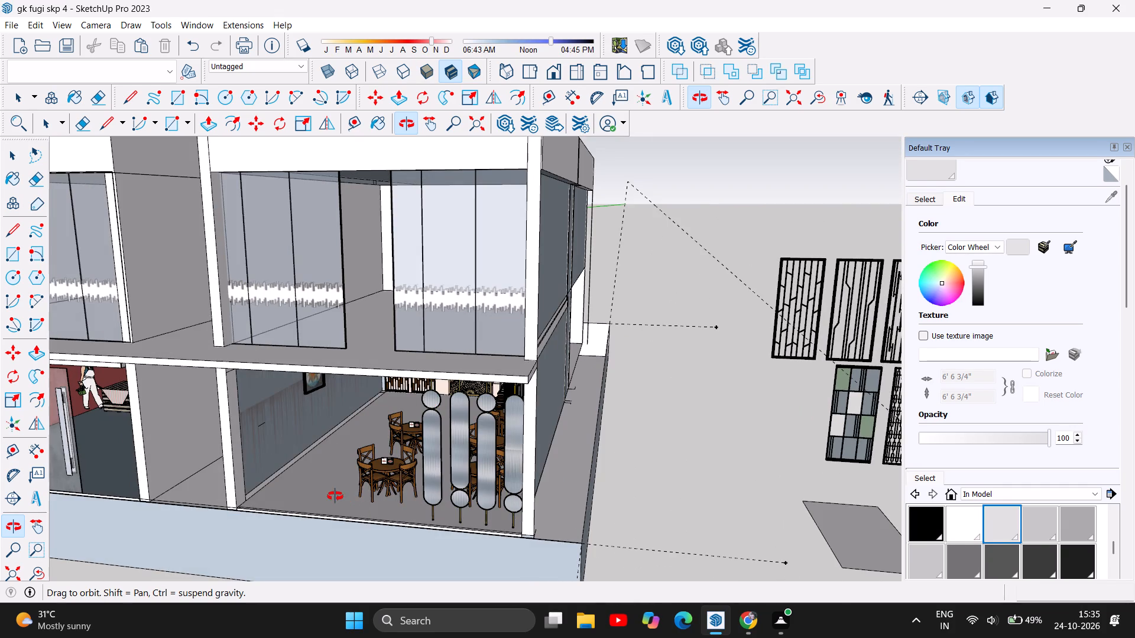
scroll(335, 496, up, 5)
scroll(371, 411, up, 5)
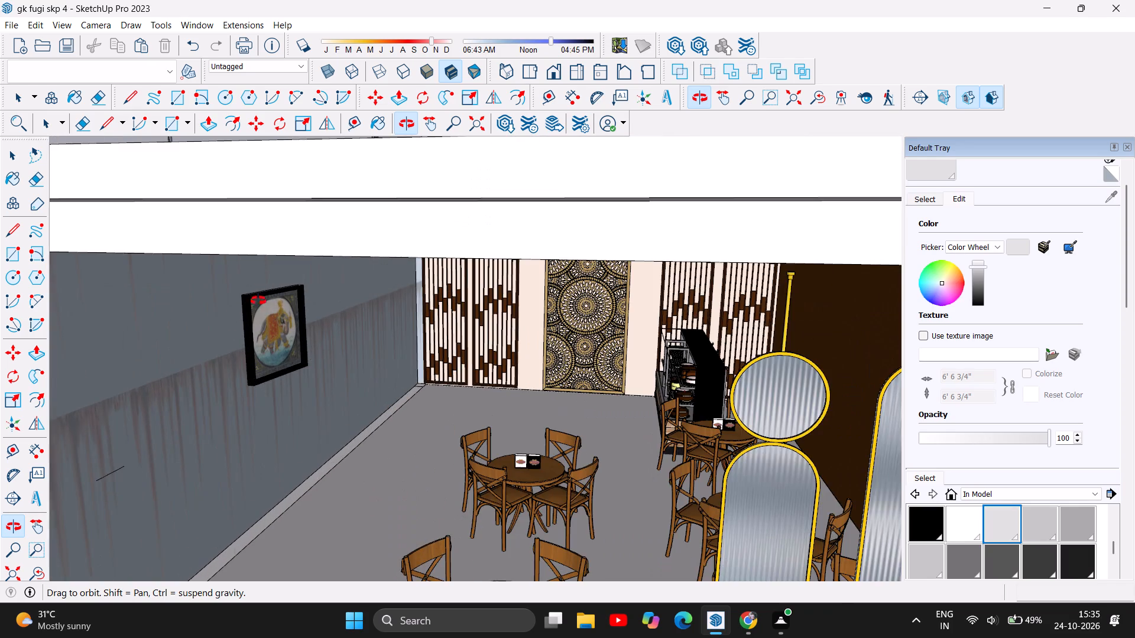
drag(288, 460, 247, 427)
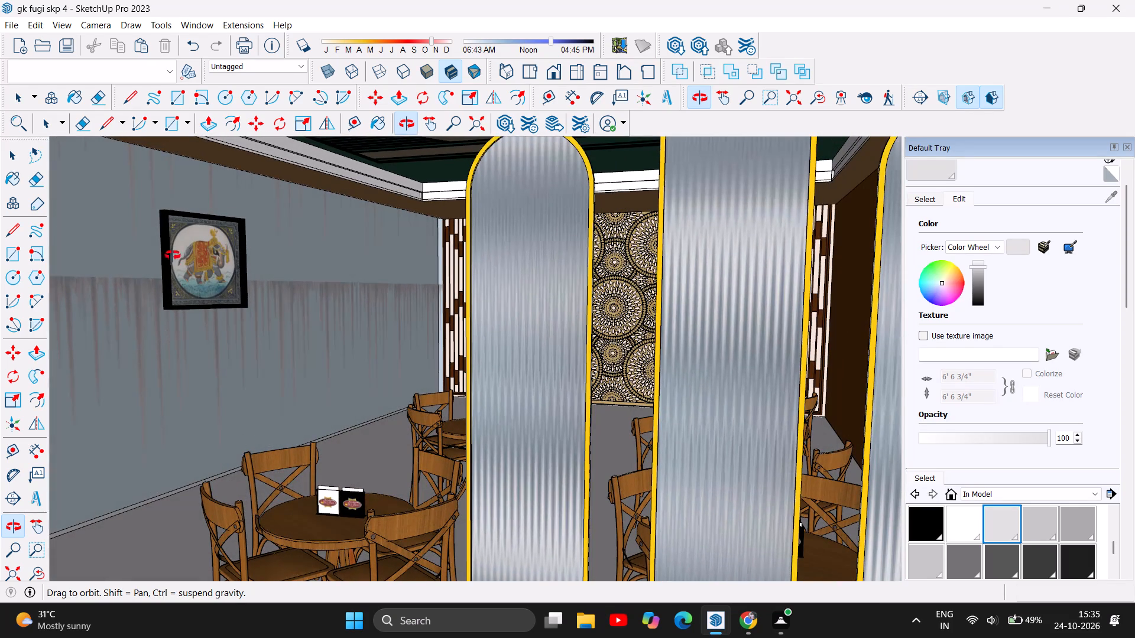
scroll(181, 216, up, 5)
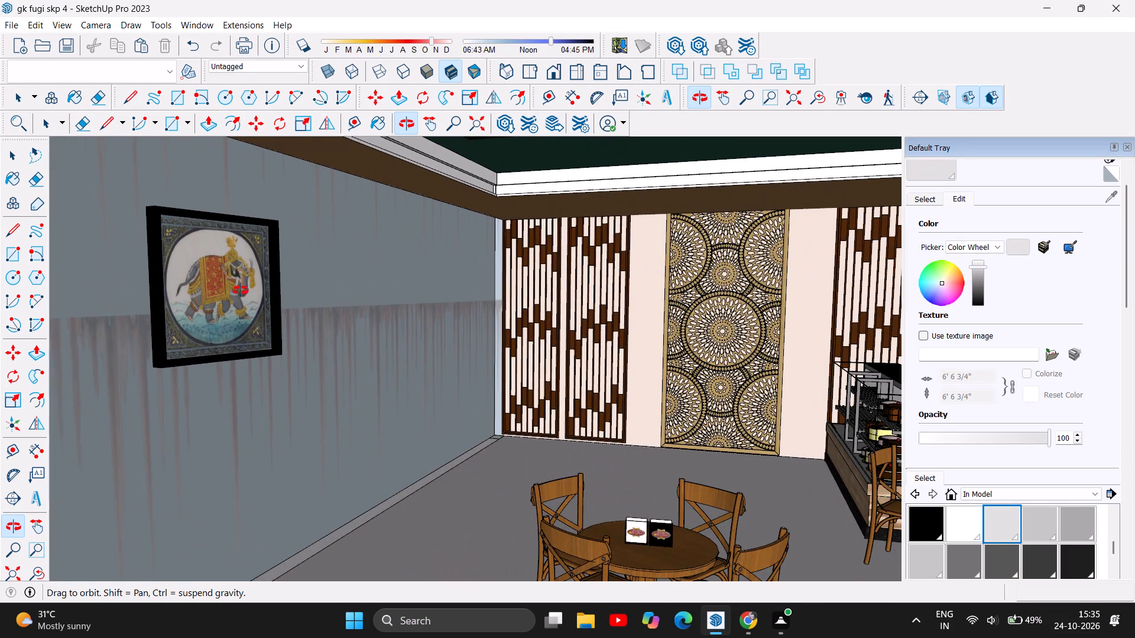
scroll(237, 274, up, 5)
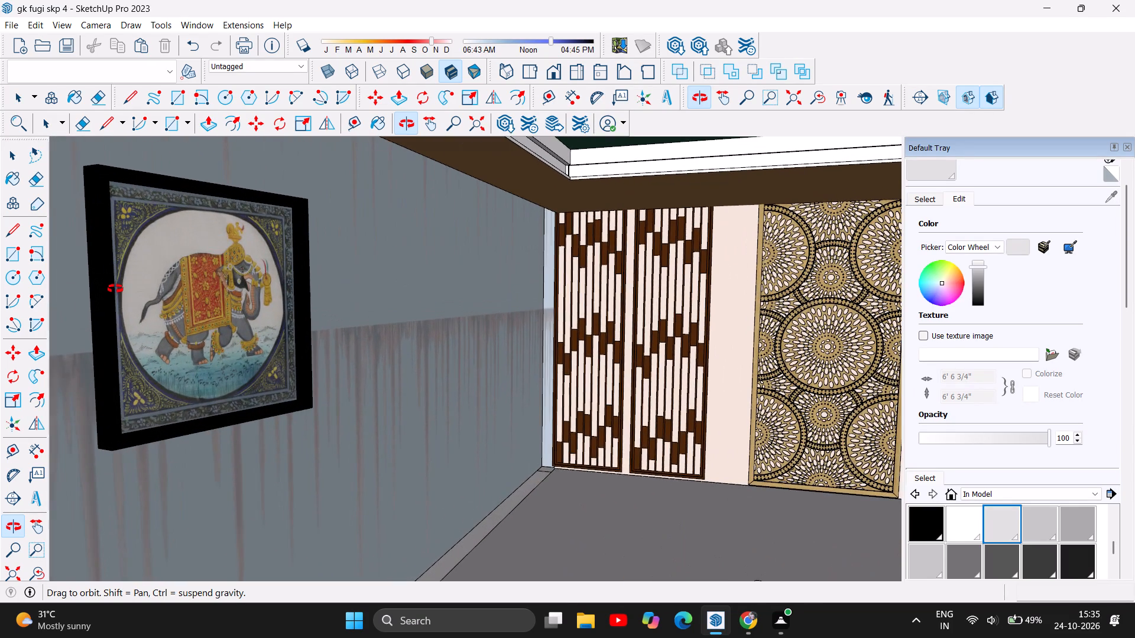
scroll(115, 289, up, 5)
scroll(227, 318, down, 1)
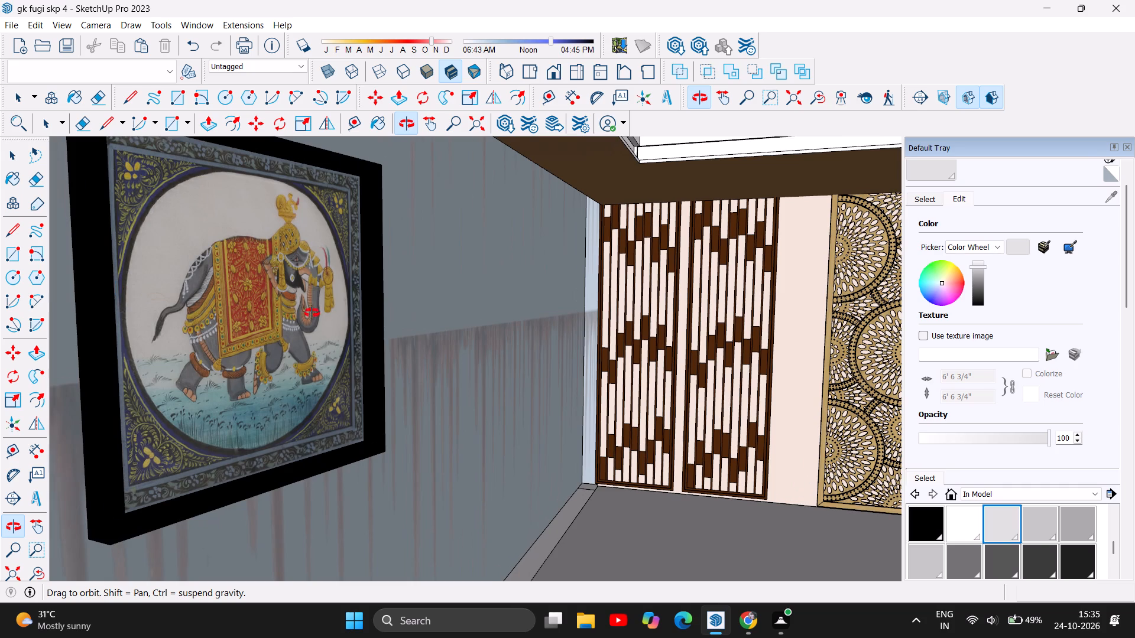
scroll(238, 285, up, 4)
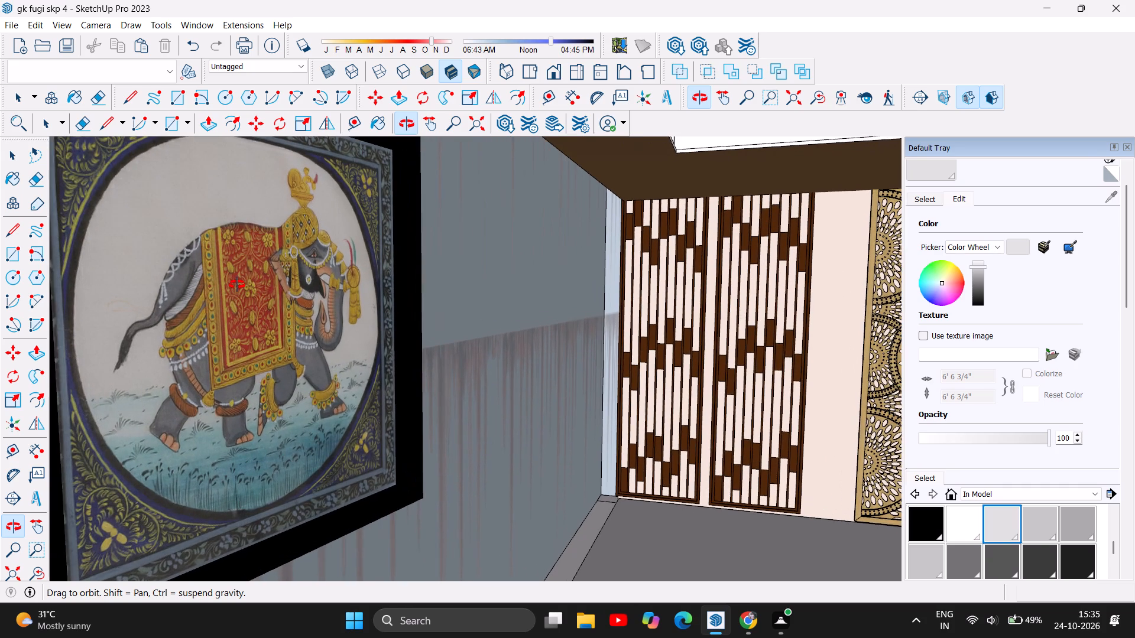
scroll(237, 285, down, 8)
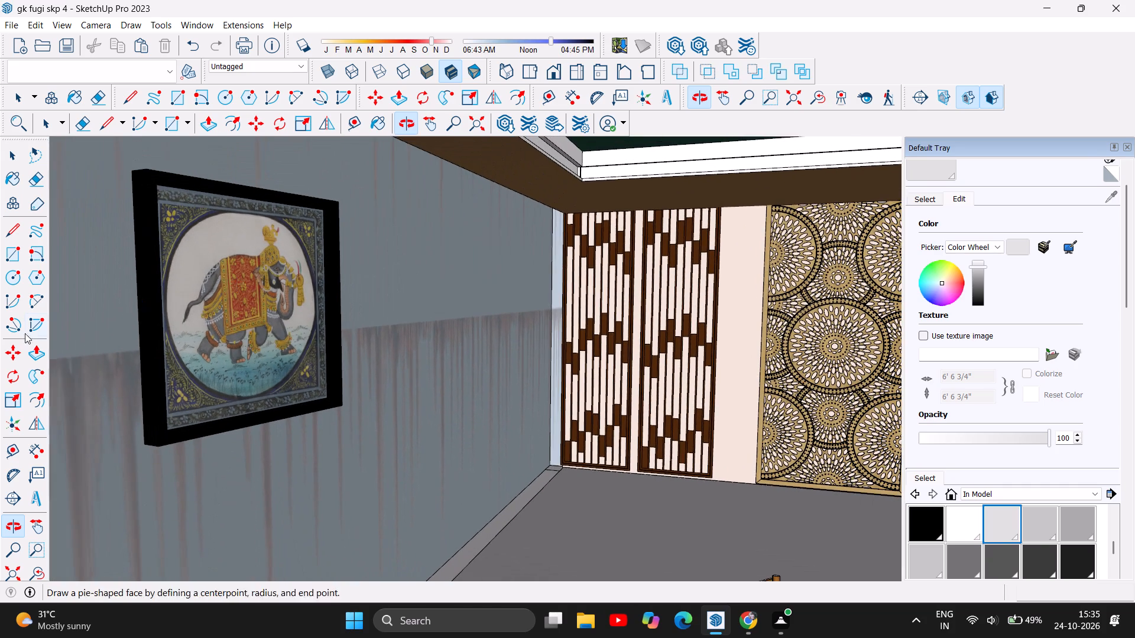
Scale the framed elephant painting uniformly by about 1.56 from its lower front corner.
click(14, 156)
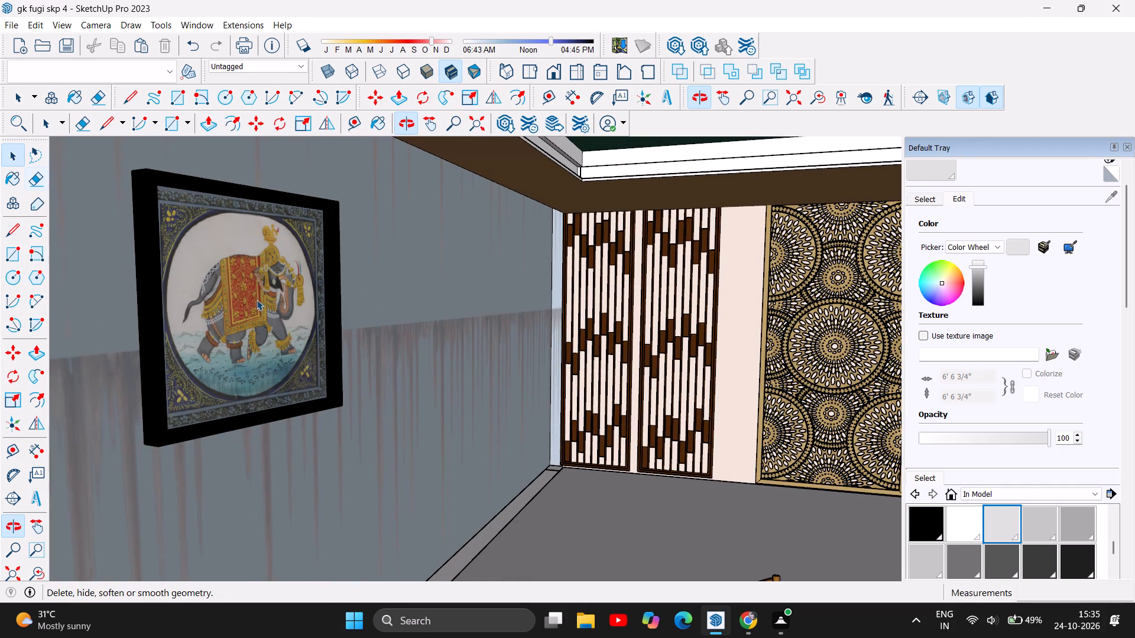
click(153, 361)
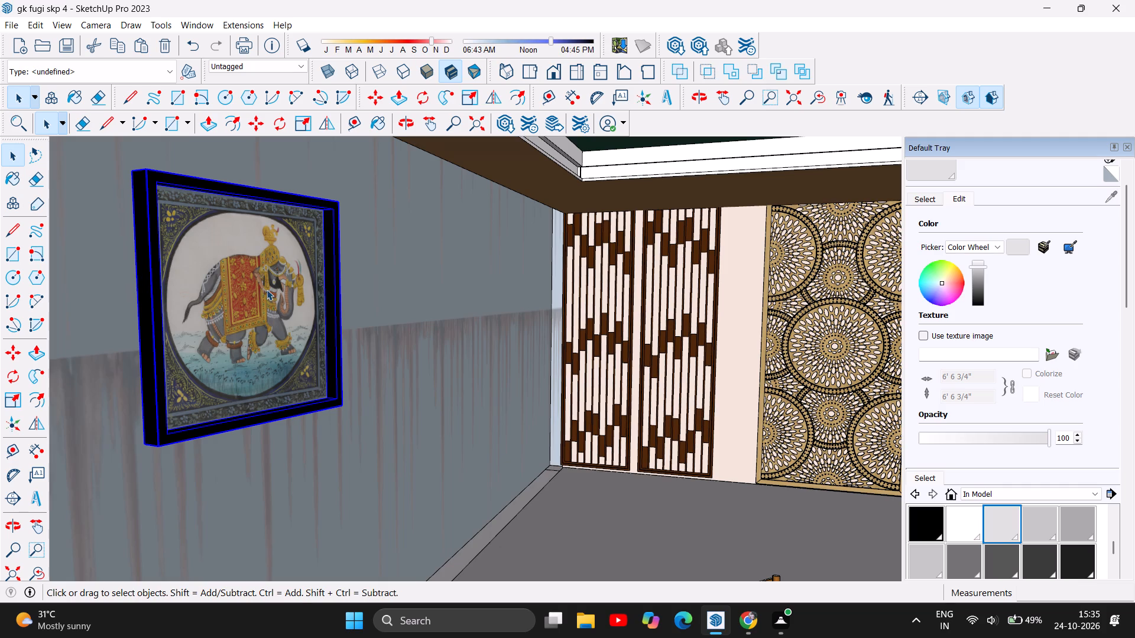
scroll(522, 275, down, 2)
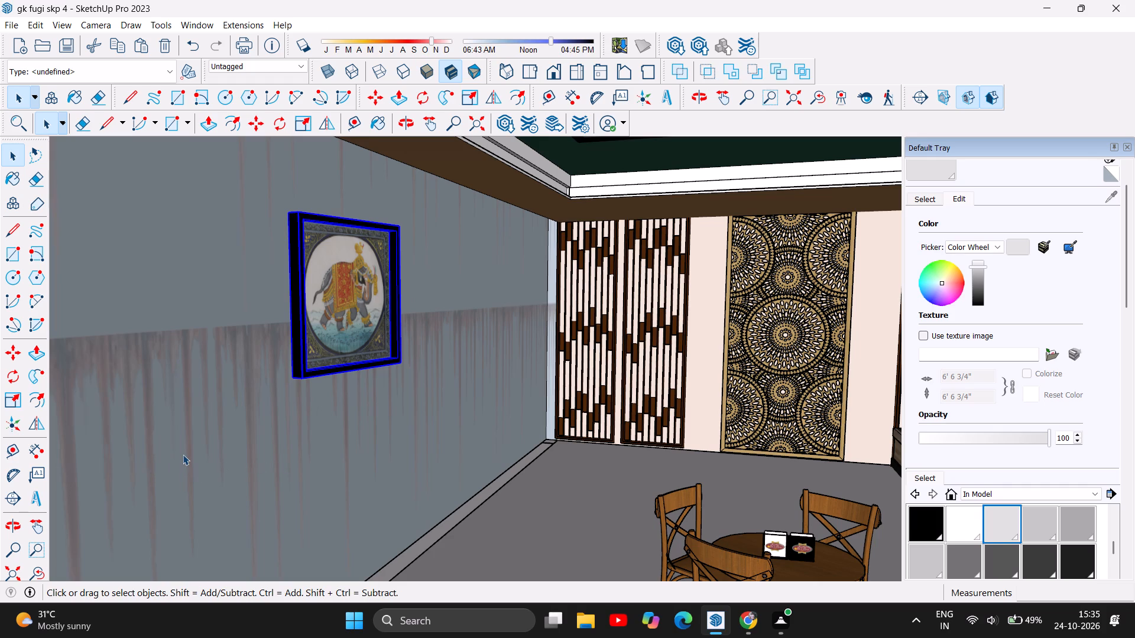
click(13, 406)
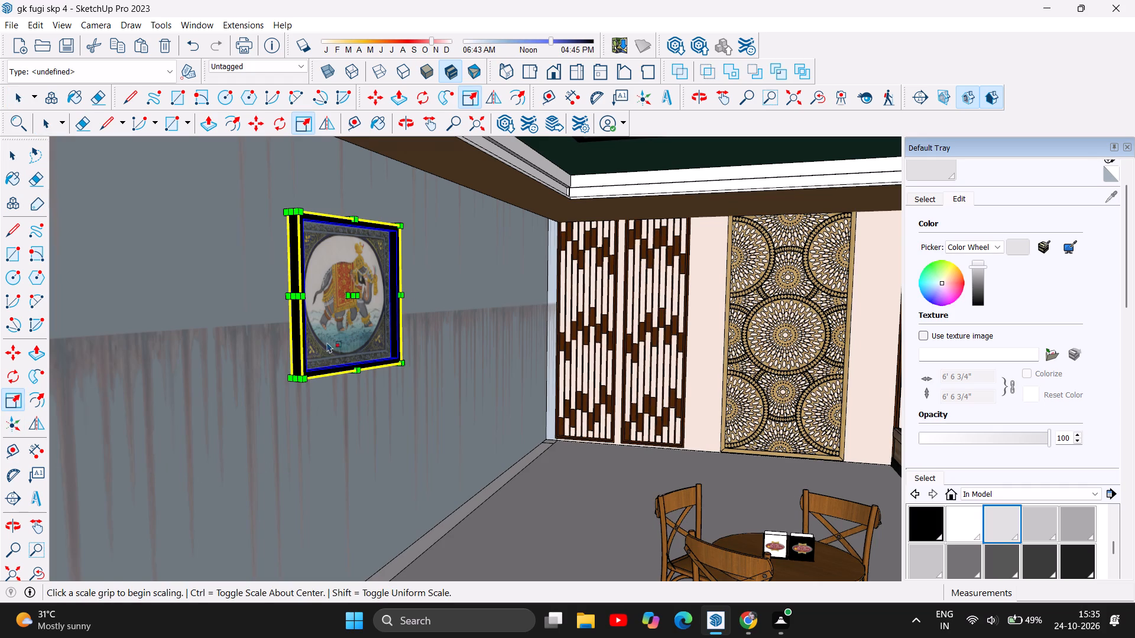
drag(302, 381, 290, 390)
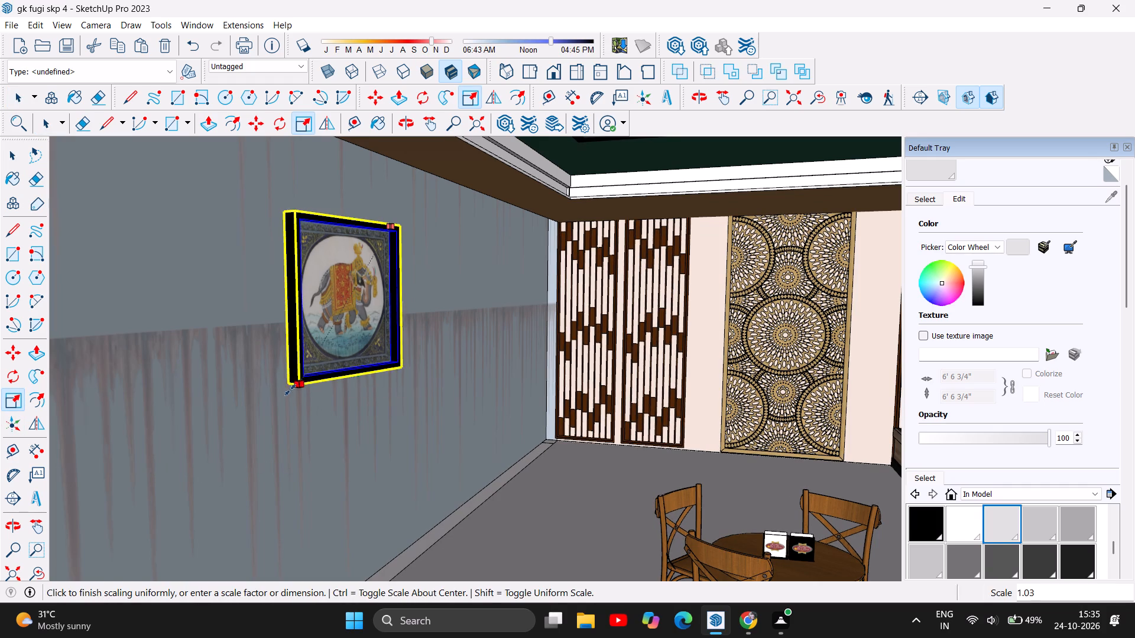
drag(290, 390, 210, 450)
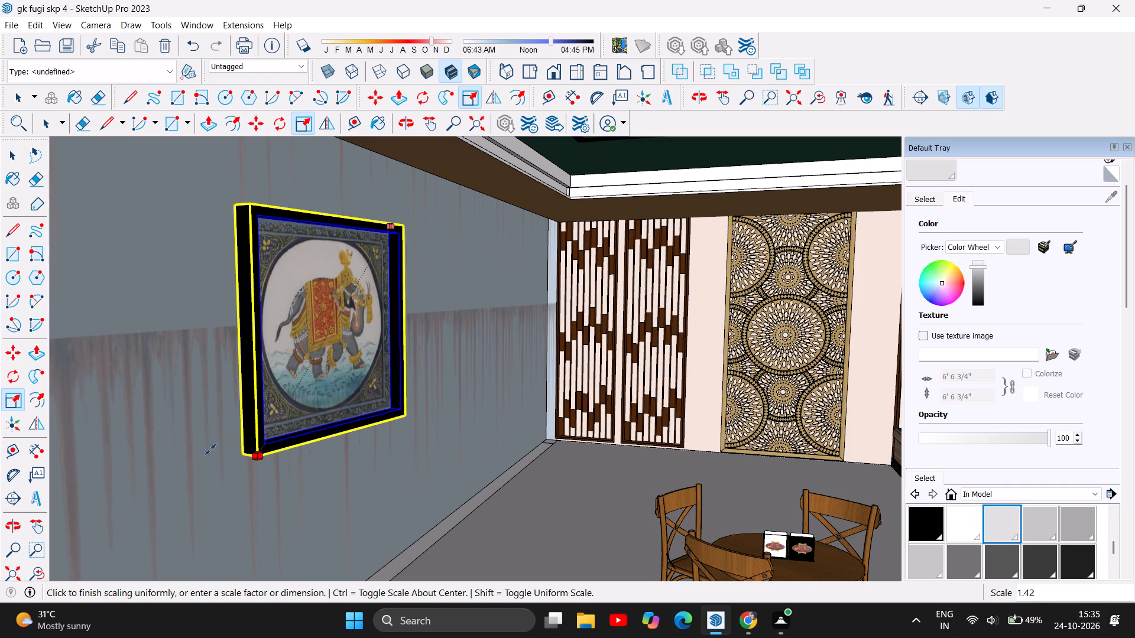
drag(210, 450, 186, 467)
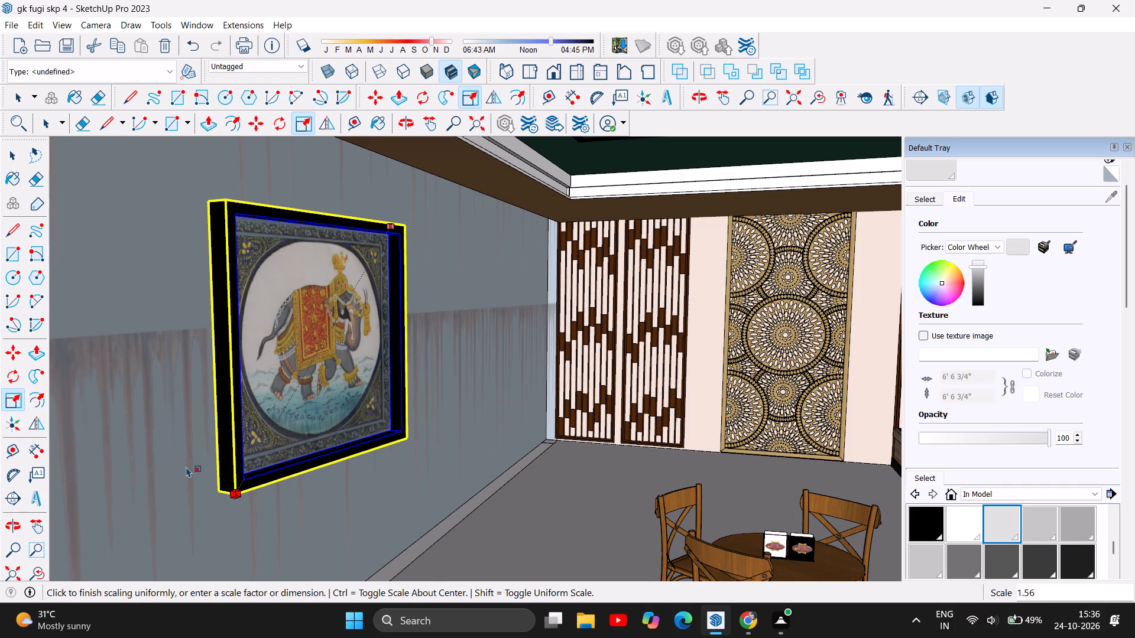
Move the enlarged elephant painting about 10 5/16" up the side wall and slightly towards the café front, and deselect it.
click(377, 97)
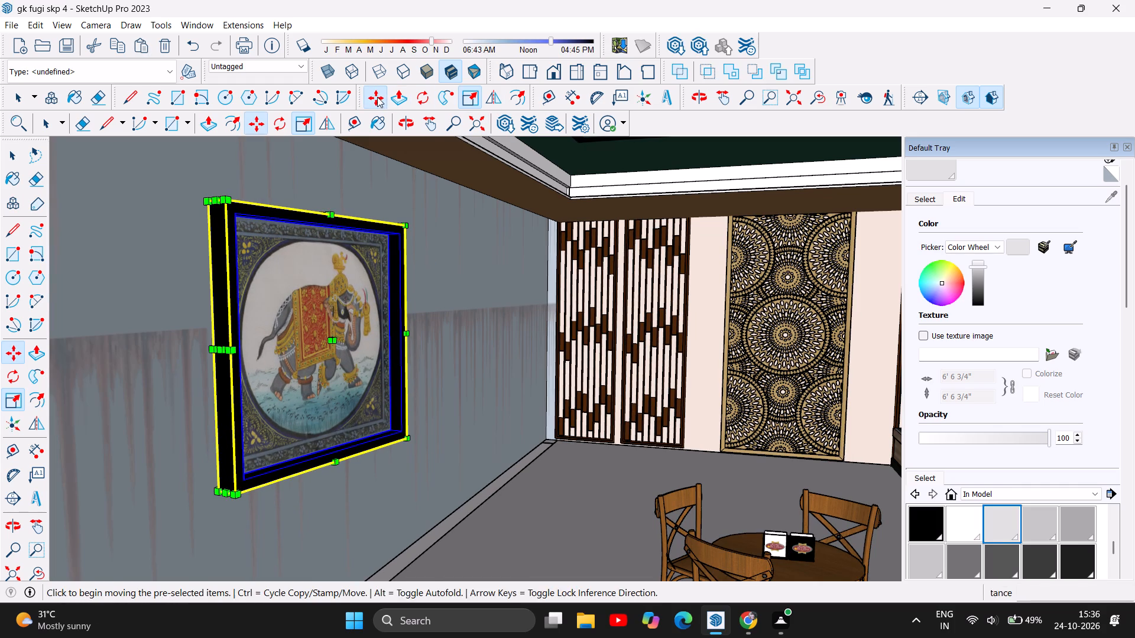
drag(330, 370, 317, 316)
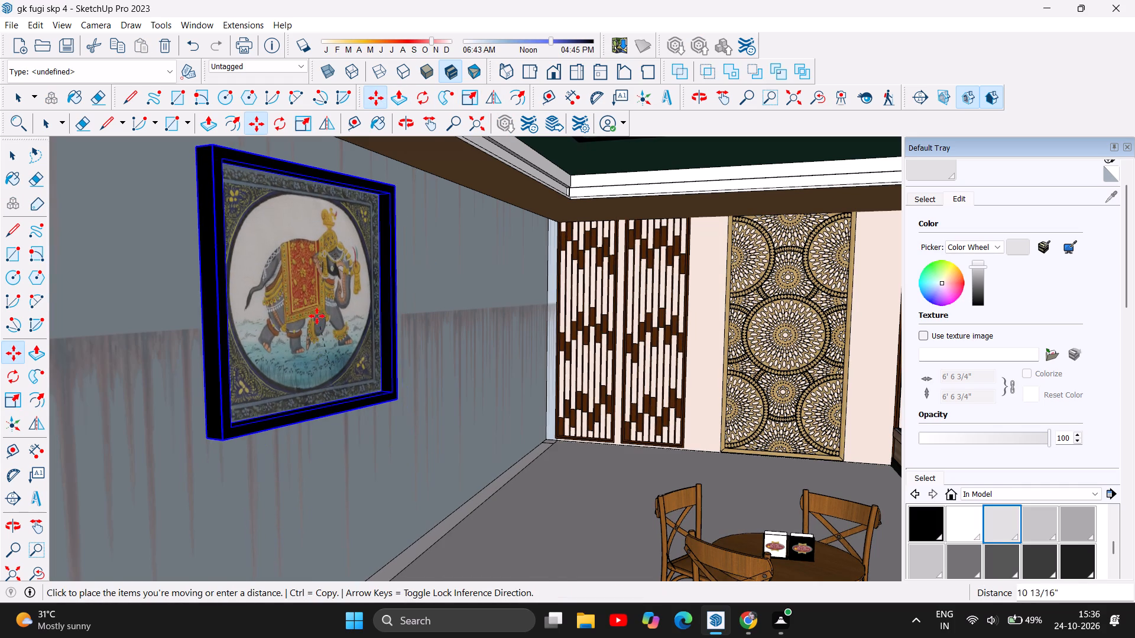
drag(317, 316, 310, 297)
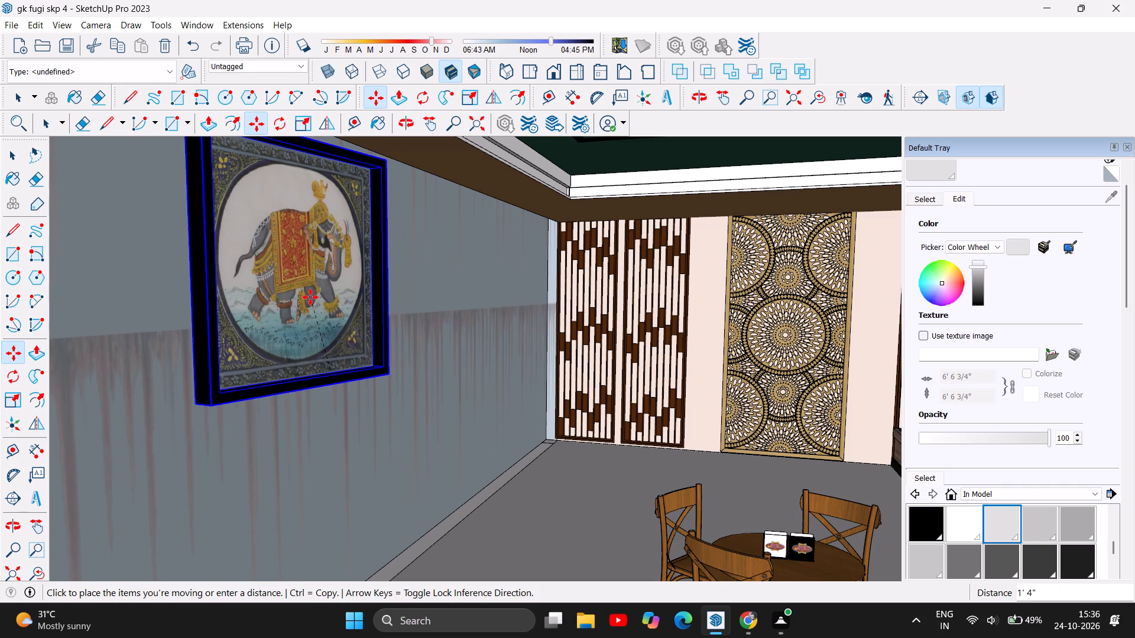
drag(310, 297, 310, 323)
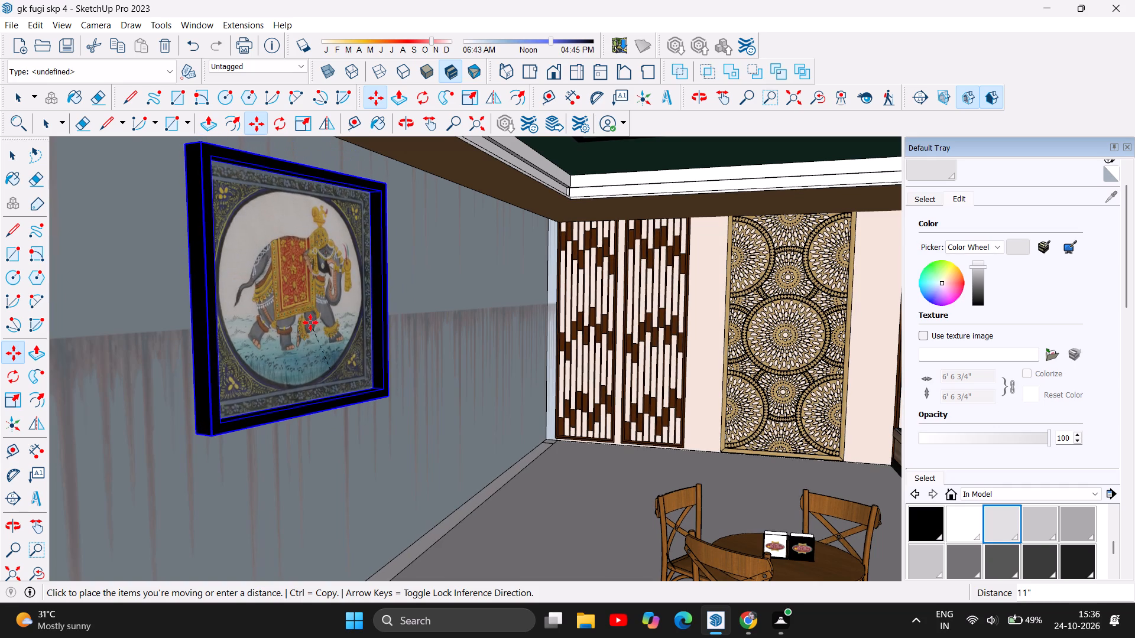
drag(310, 323, 312, 325)
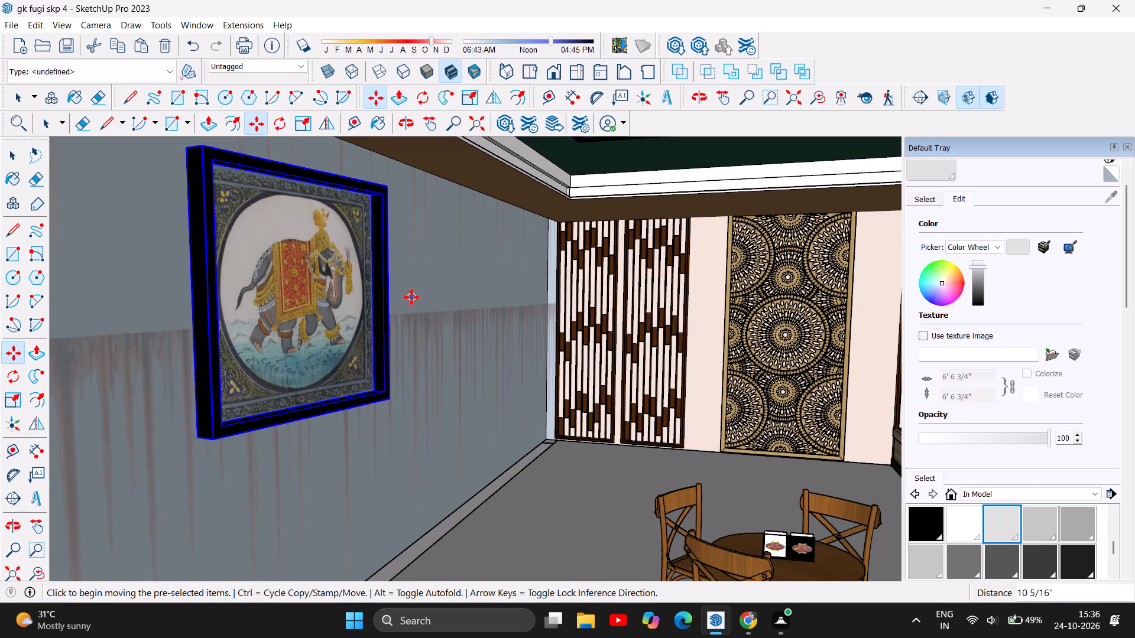
scroll(411, 297, down, 6)
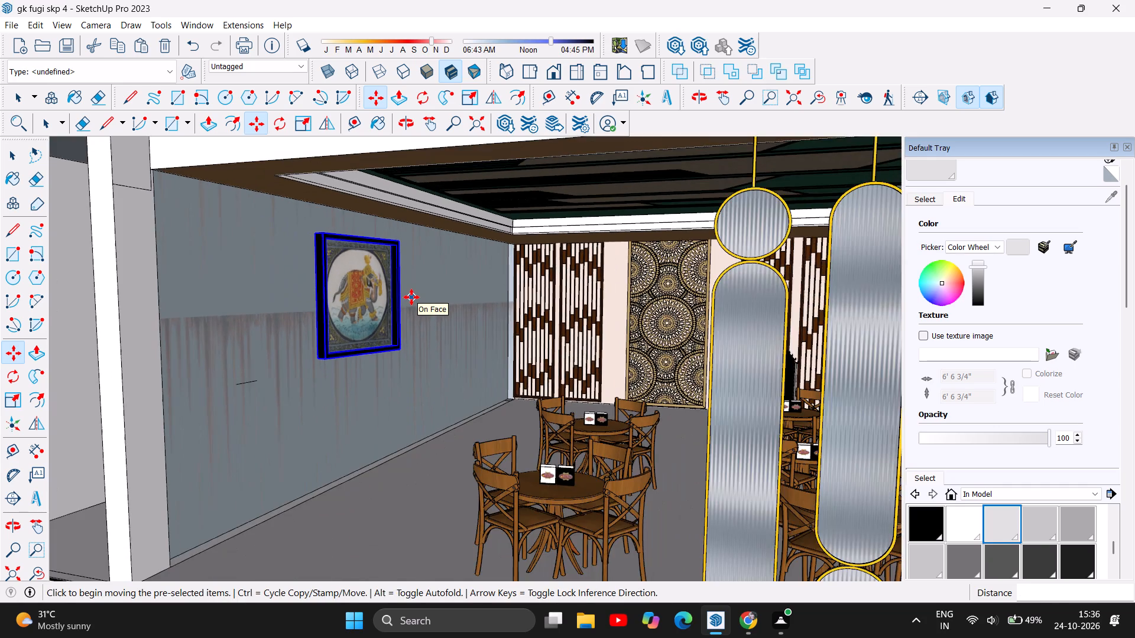
scroll(411, 297, down, 1)
scroll(420, 356, down, 3)
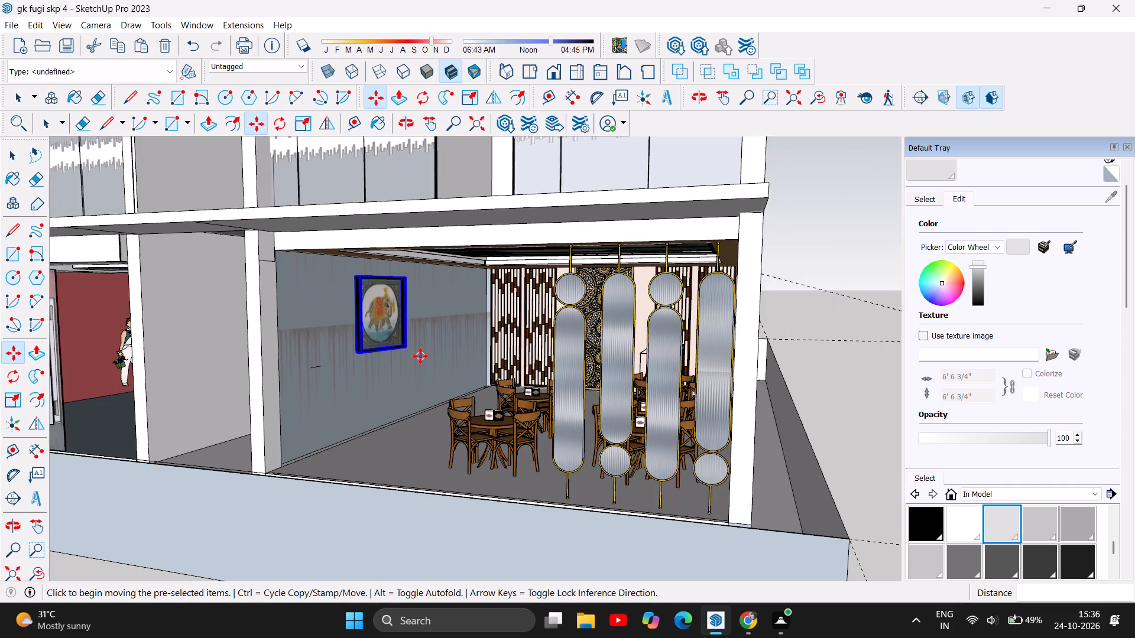
scroll(404, 354, down, 3)
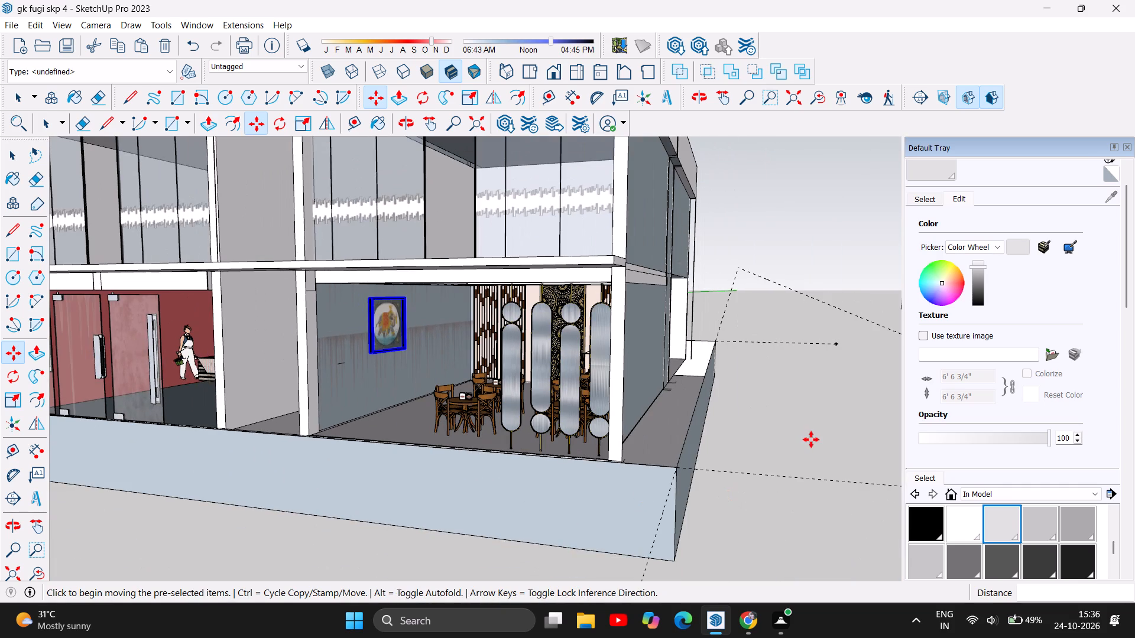
key(Escape)
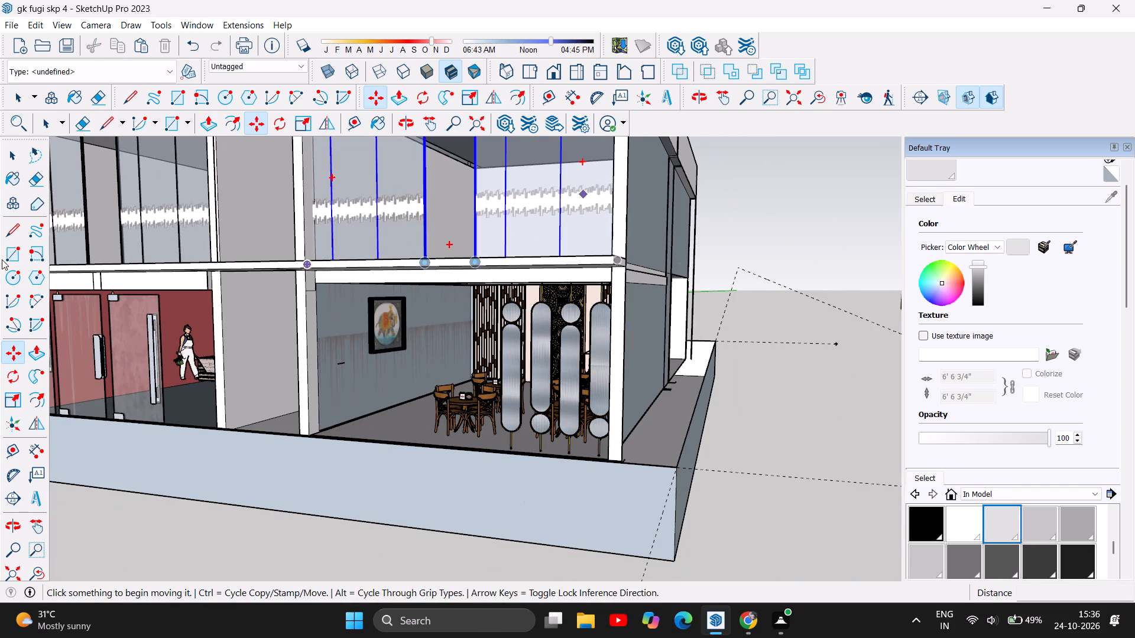
click(7, 155)
click(790, 256)
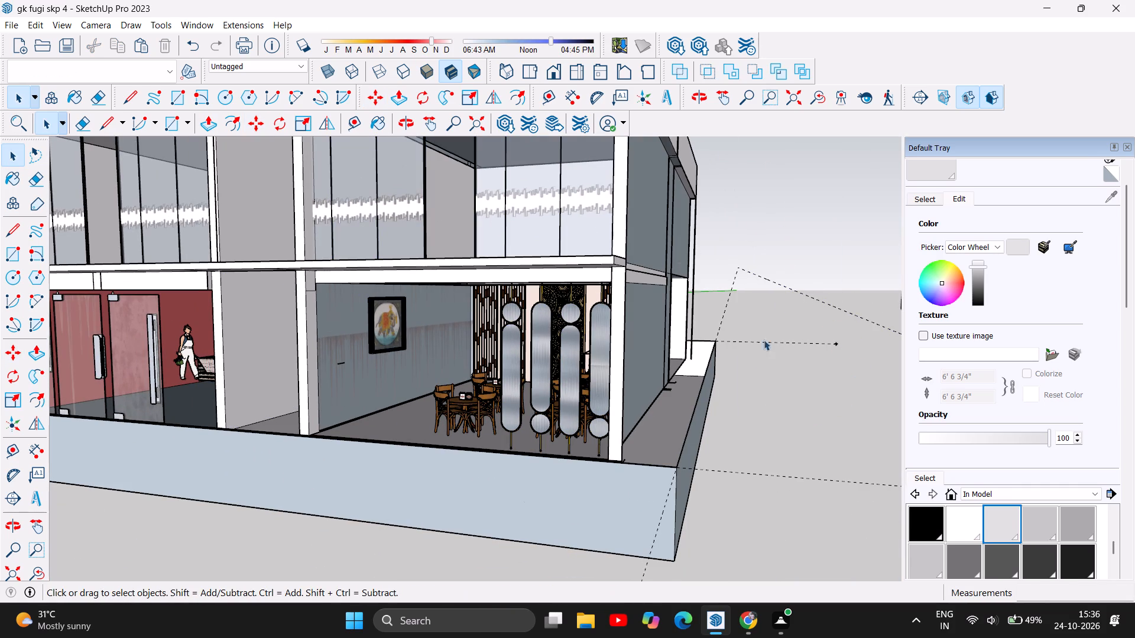
Examine the elephant painting's size and placement on the side wall against the back-wall panels, tables and mirror partition.
scroll(392, 334, up, 11)
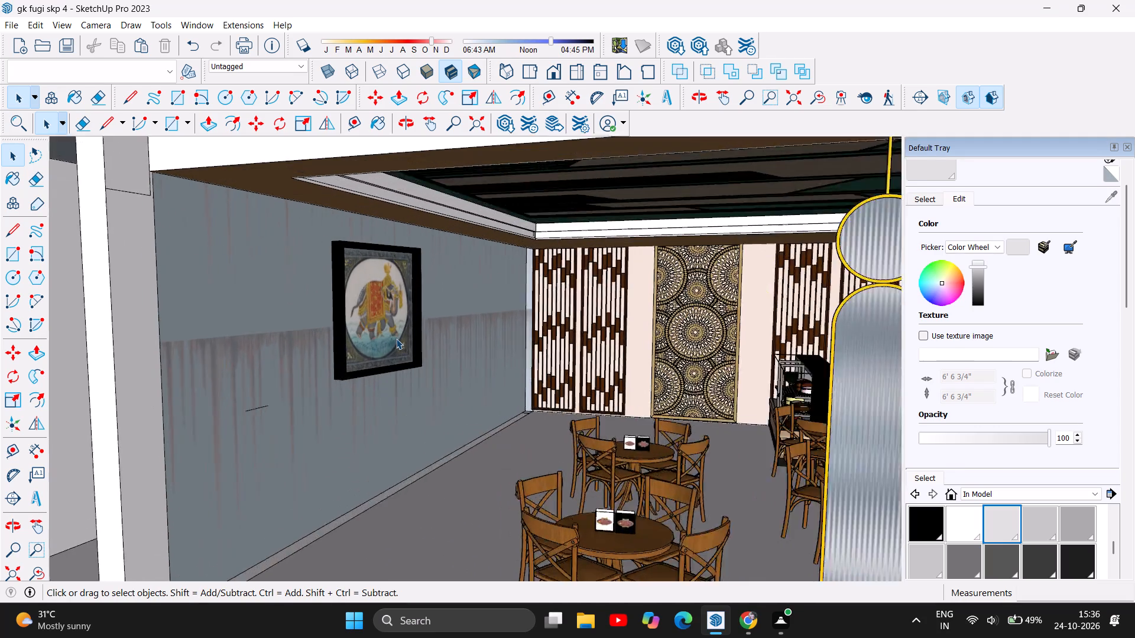
scroll(396, 338, up, 4)
scroll(323, 244, up, 6)
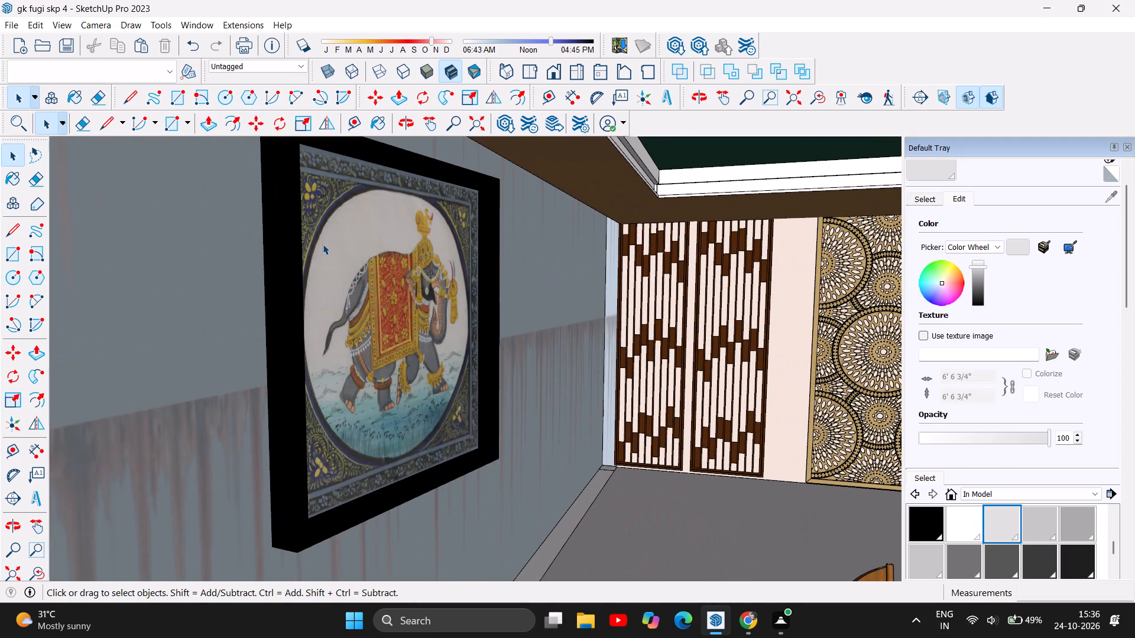
scroll(397, 274, down, 1)
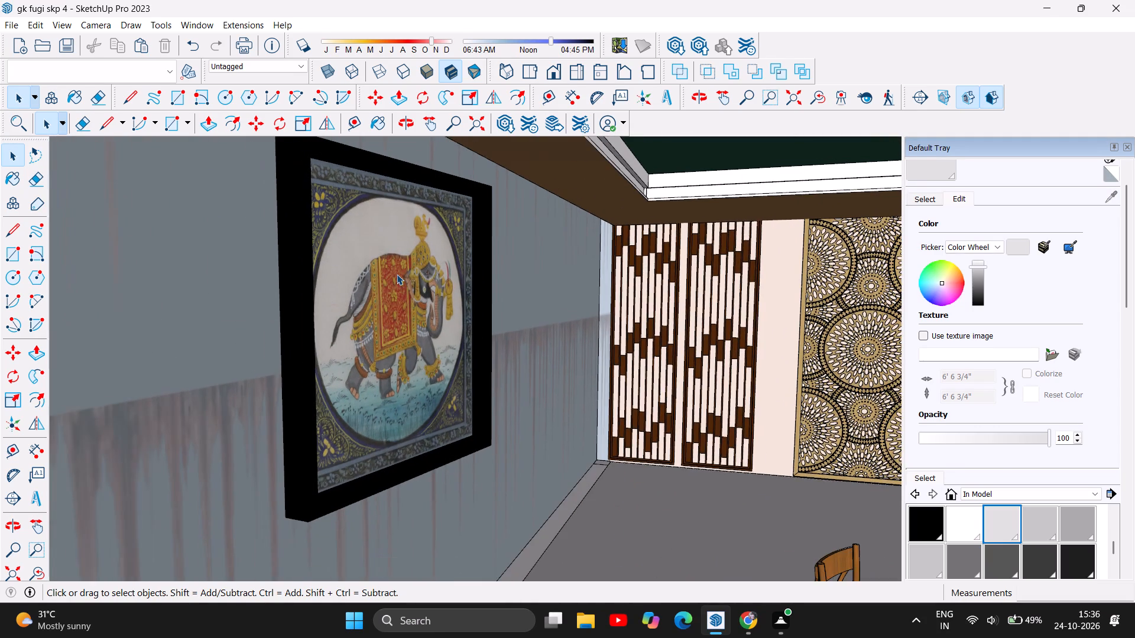
scroll(397, 274, down, 6)
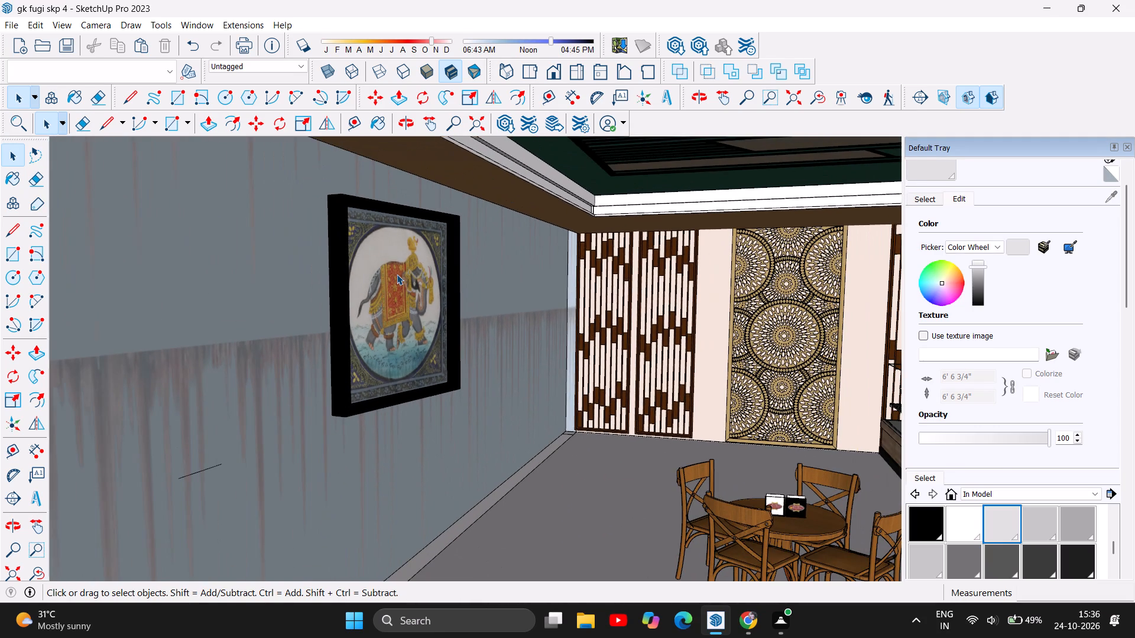
scroll(397, 274, down, 19)
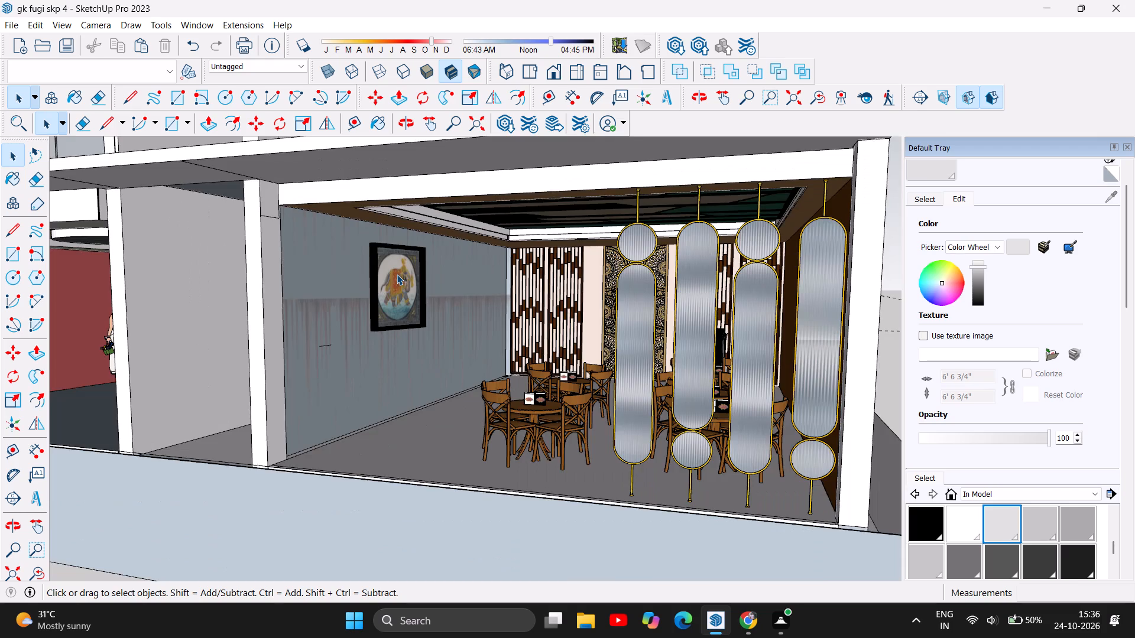
scroll(397, 274, down, 3)
scroll(417, 276, up, 11)
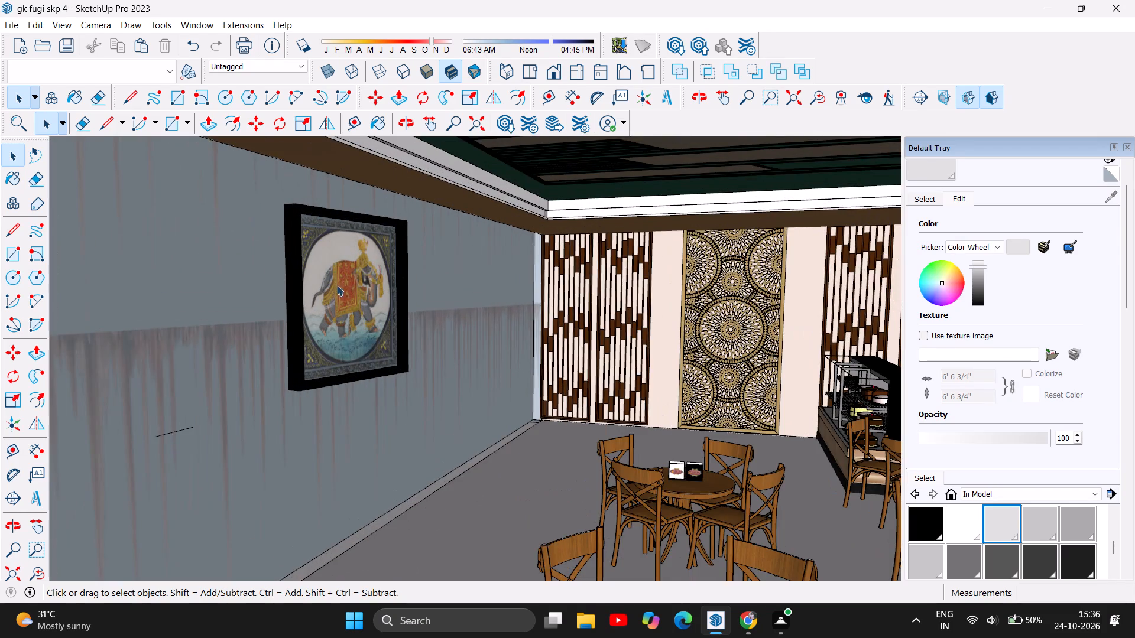
scroll(346, 302, up, 8)
scroll(346, 302, down, 3)
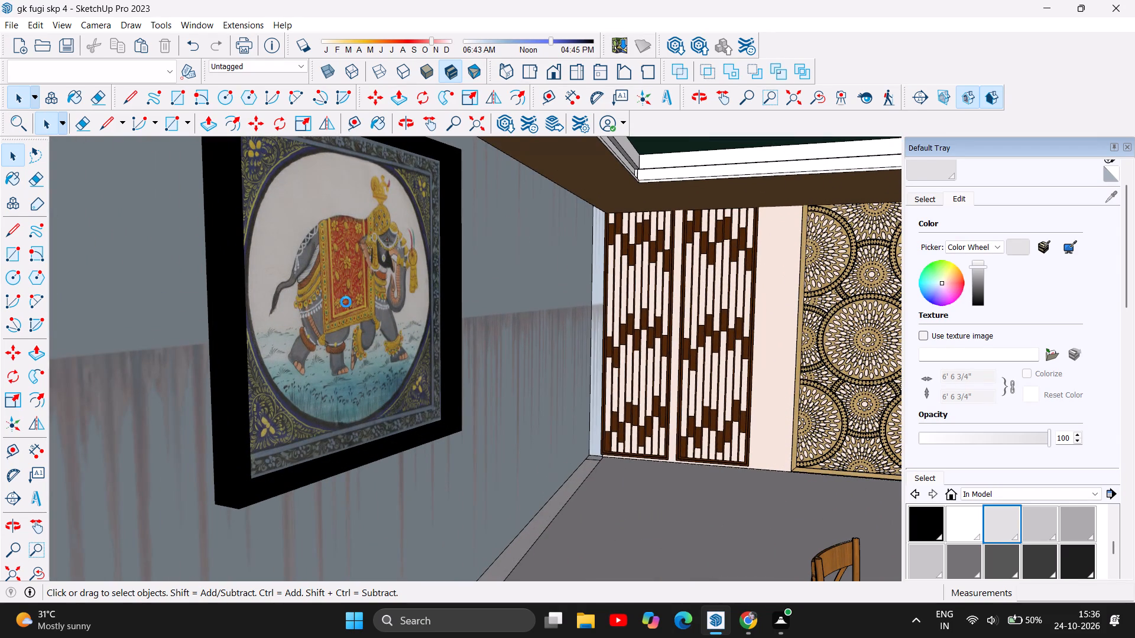
scroll(346, 302, down, 4)
scroll(452, 386, down, 10)
scroll(407, 347, down, 3)
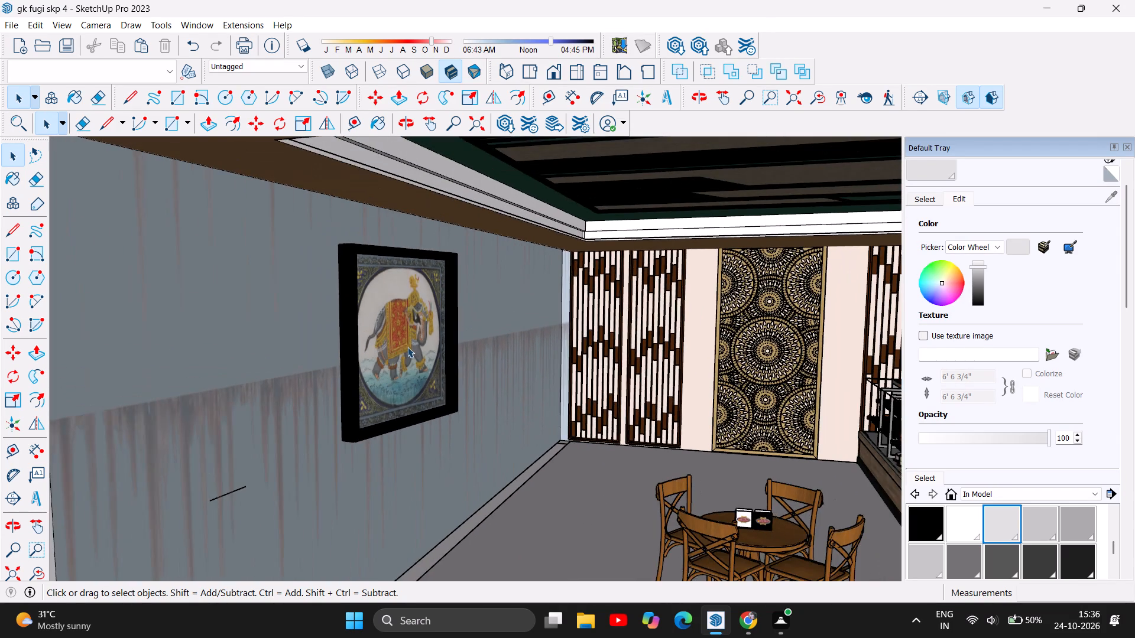
Examine the elephant painting and the side wall from outside the building and from near the mirror partition.
scroll(407, 347, down, 18)
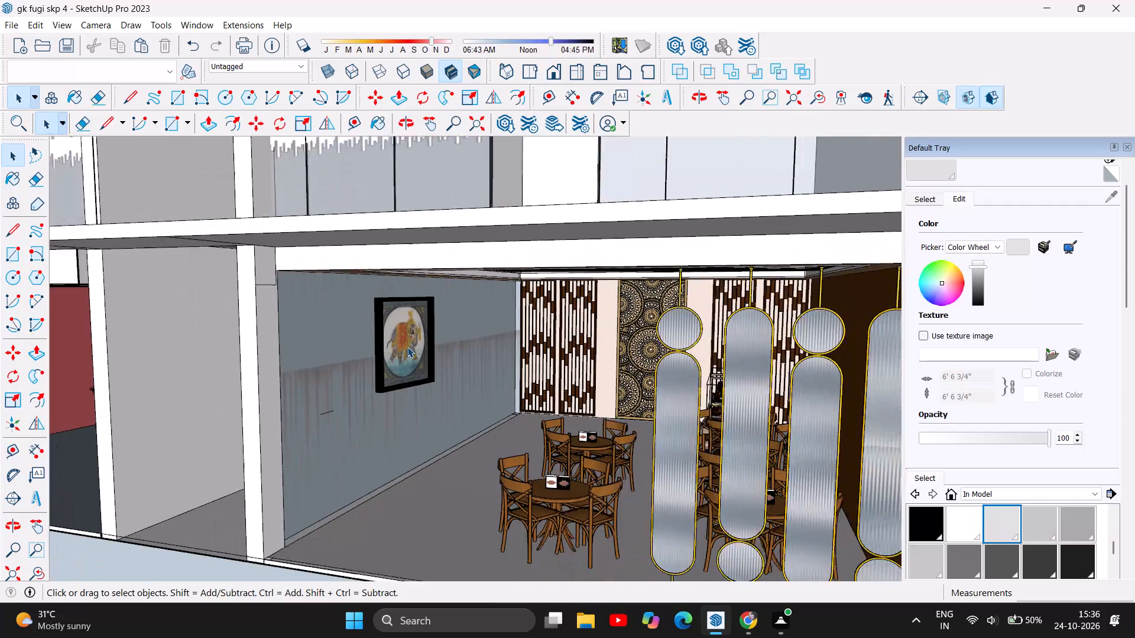
scroll(407, 347, down, 11)
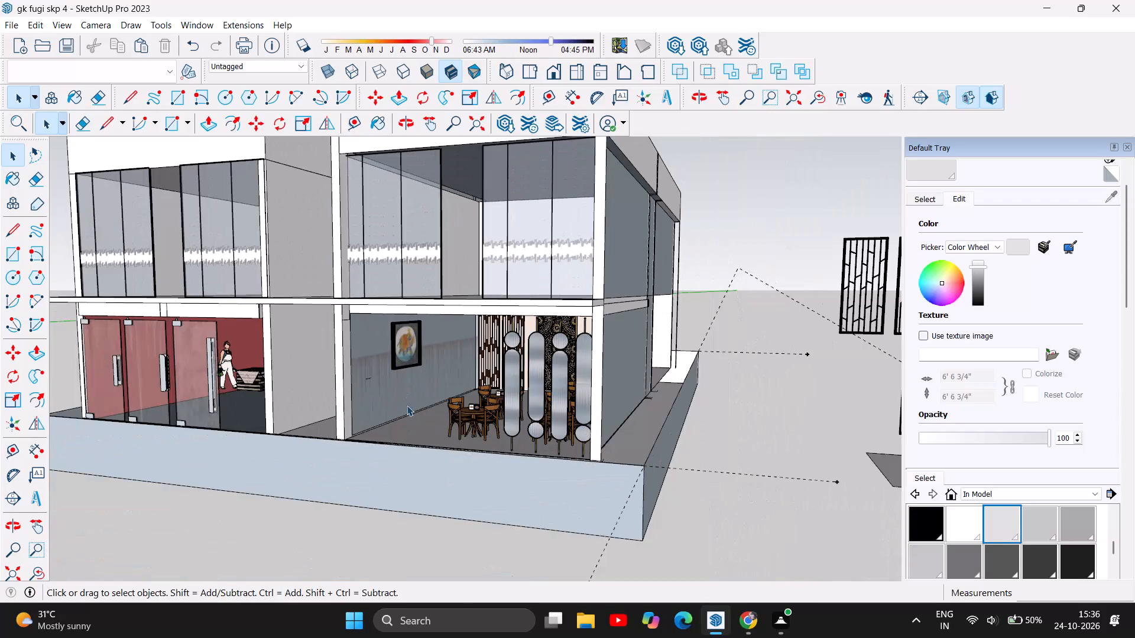
scroll(407, 405, up, 7)
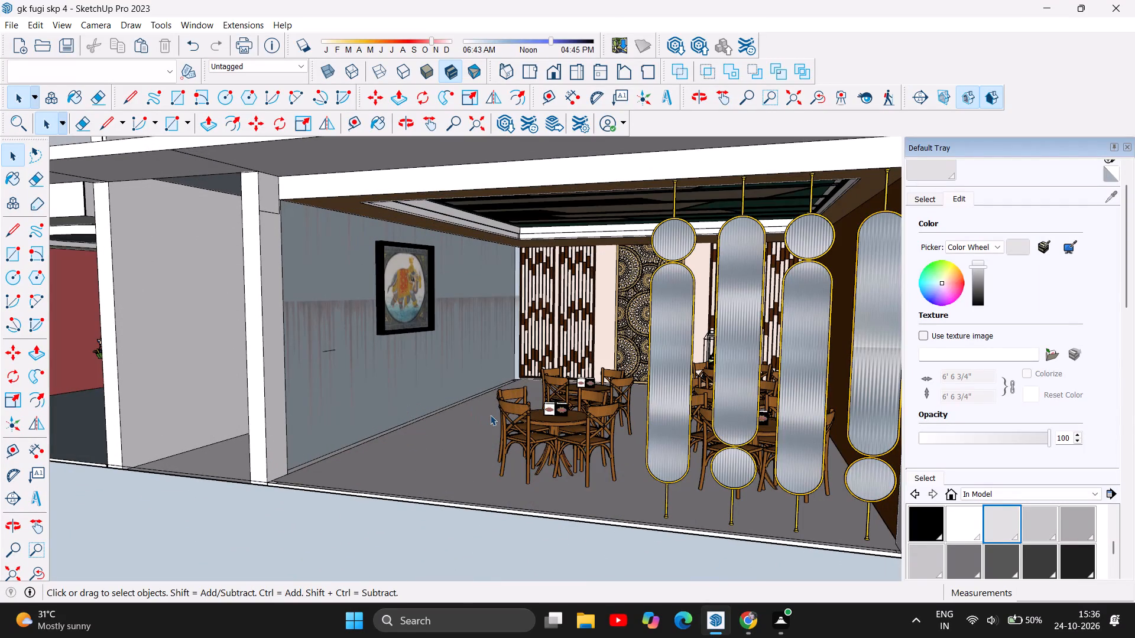
scroll(412, 324, up, 2)
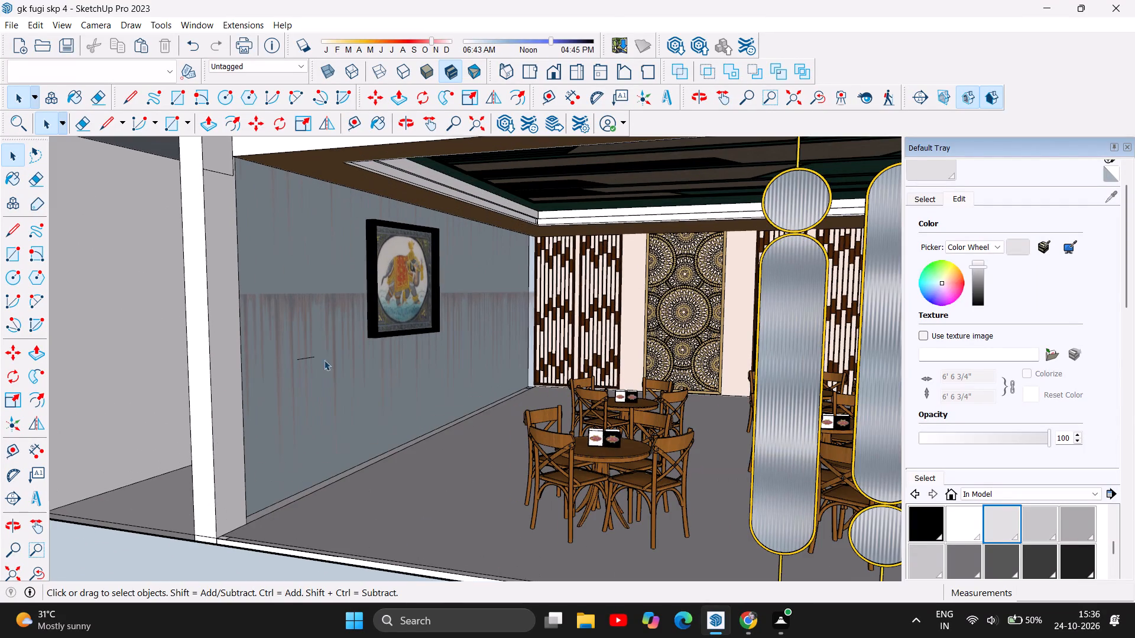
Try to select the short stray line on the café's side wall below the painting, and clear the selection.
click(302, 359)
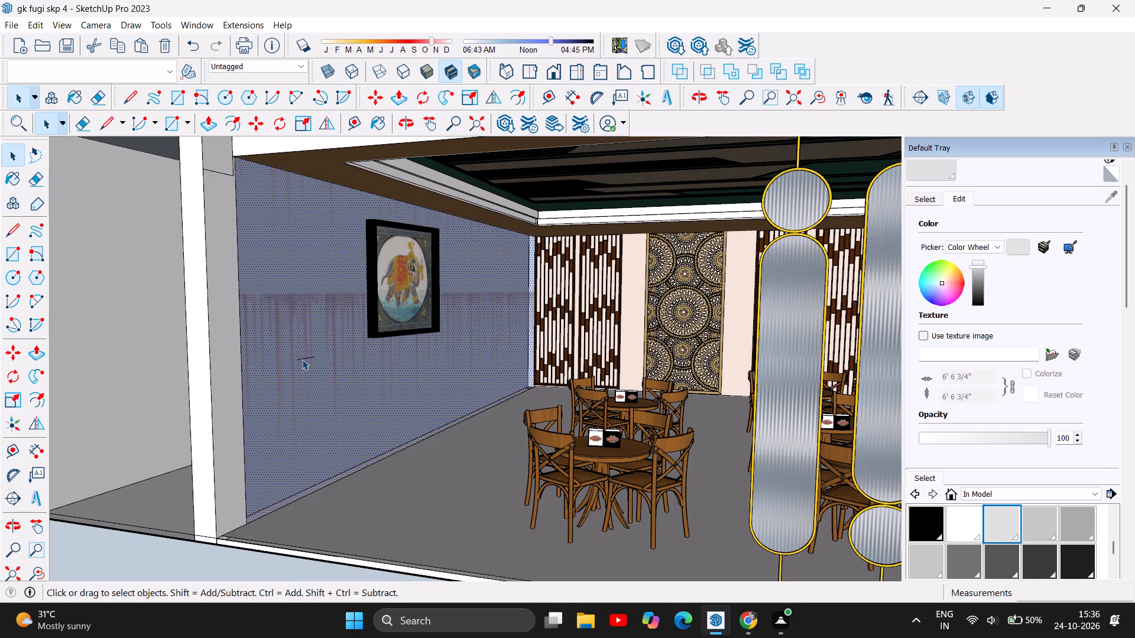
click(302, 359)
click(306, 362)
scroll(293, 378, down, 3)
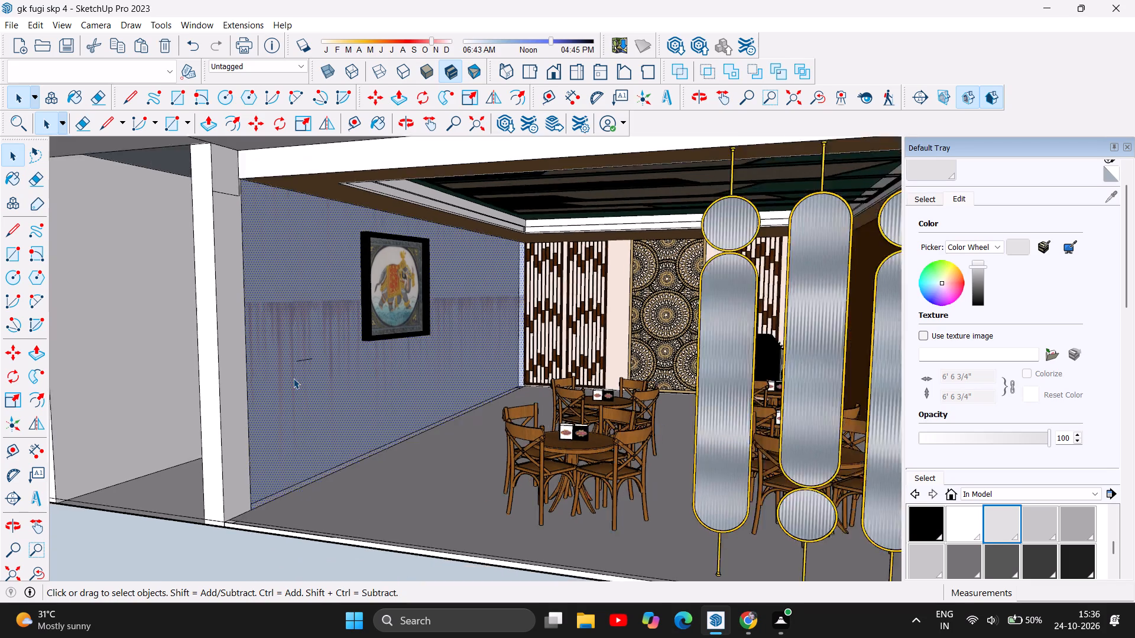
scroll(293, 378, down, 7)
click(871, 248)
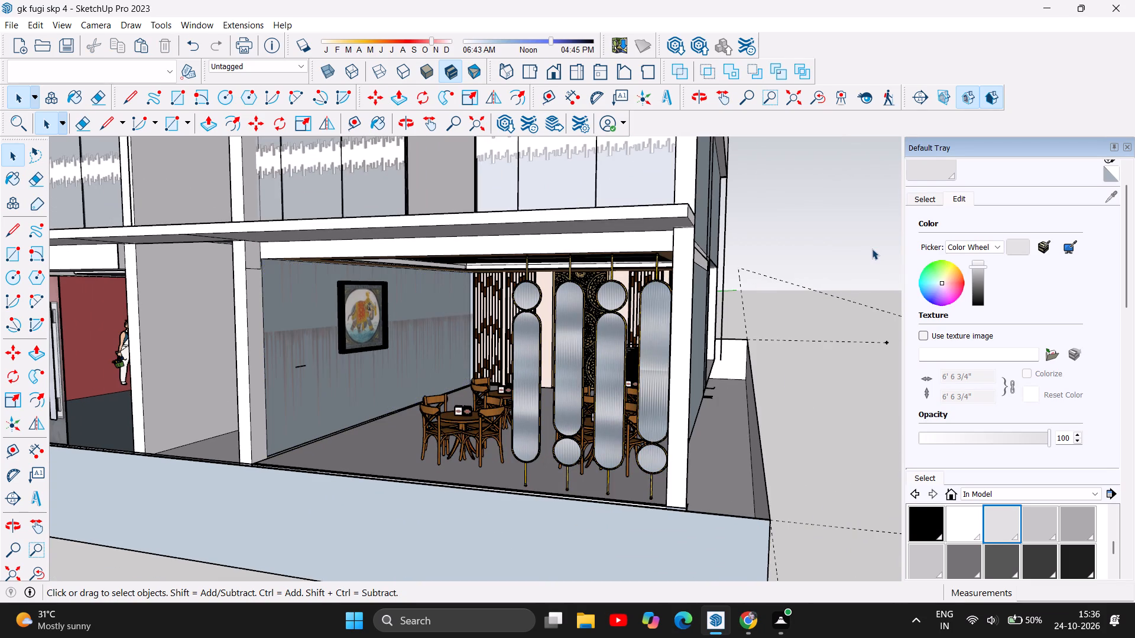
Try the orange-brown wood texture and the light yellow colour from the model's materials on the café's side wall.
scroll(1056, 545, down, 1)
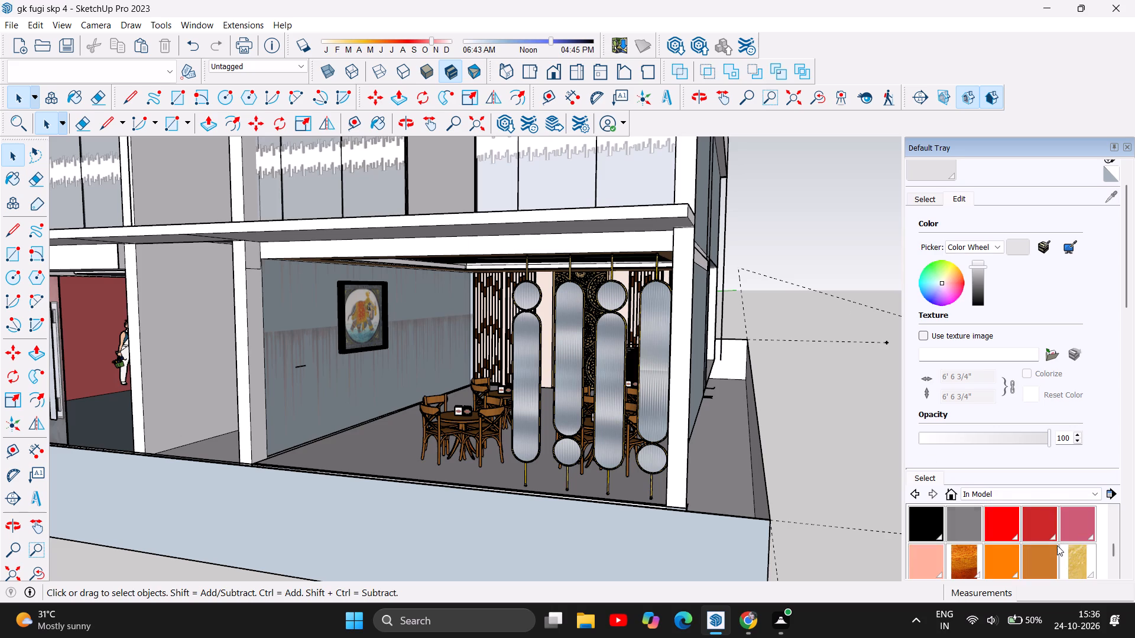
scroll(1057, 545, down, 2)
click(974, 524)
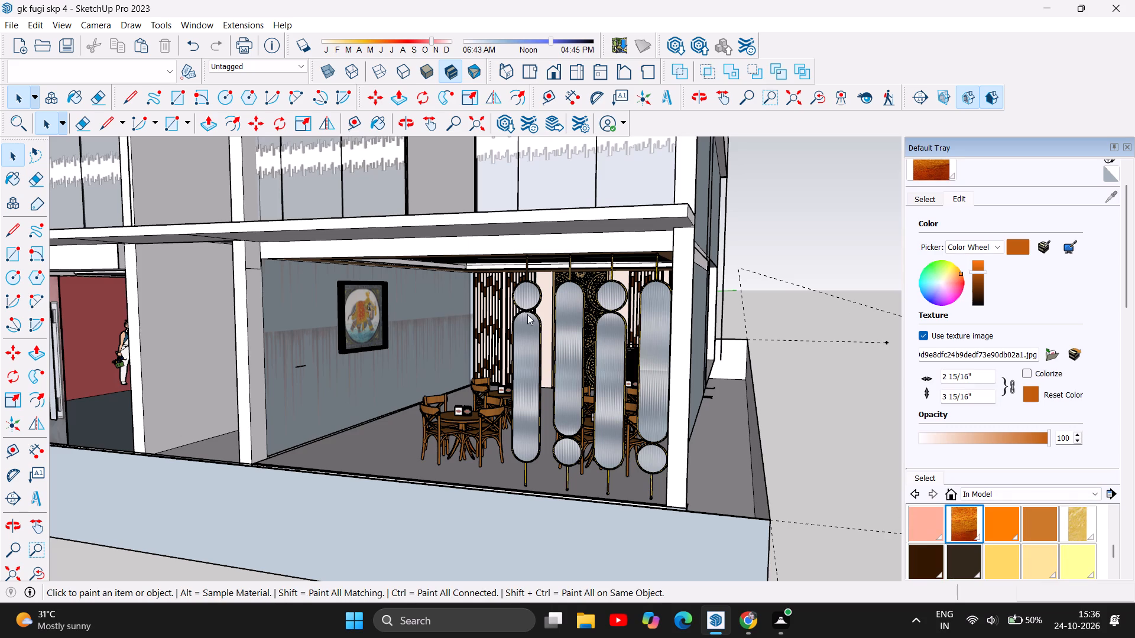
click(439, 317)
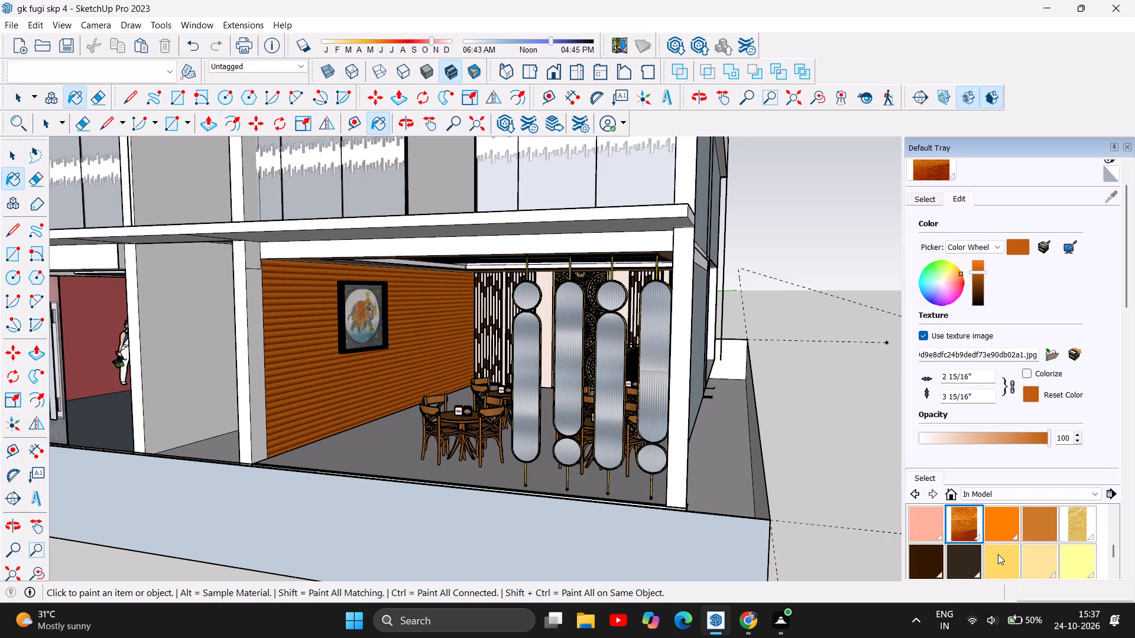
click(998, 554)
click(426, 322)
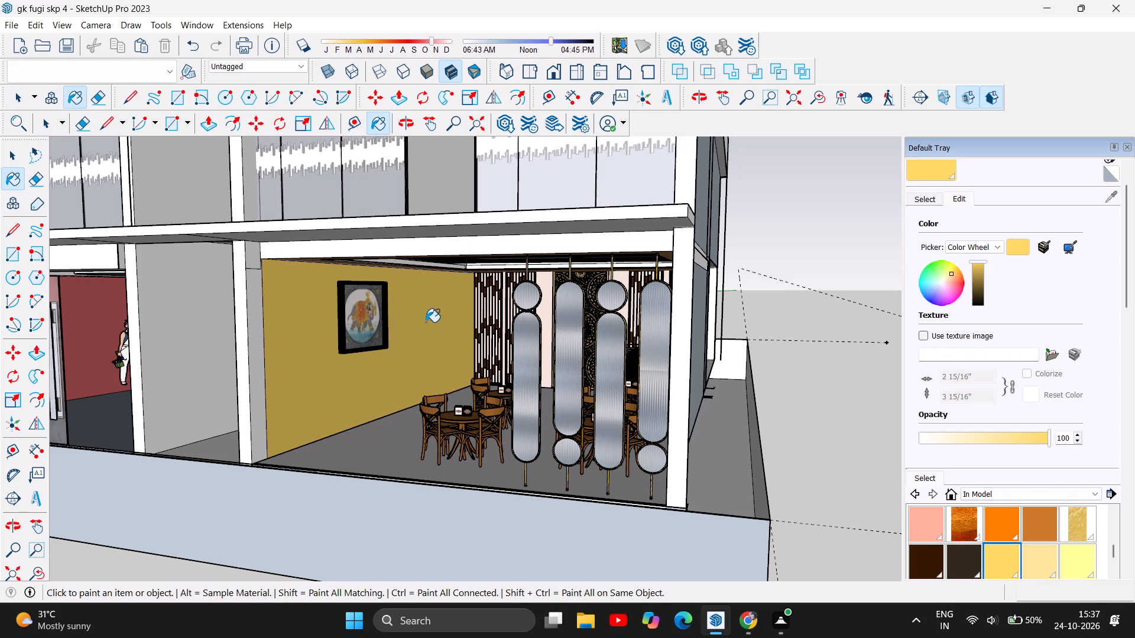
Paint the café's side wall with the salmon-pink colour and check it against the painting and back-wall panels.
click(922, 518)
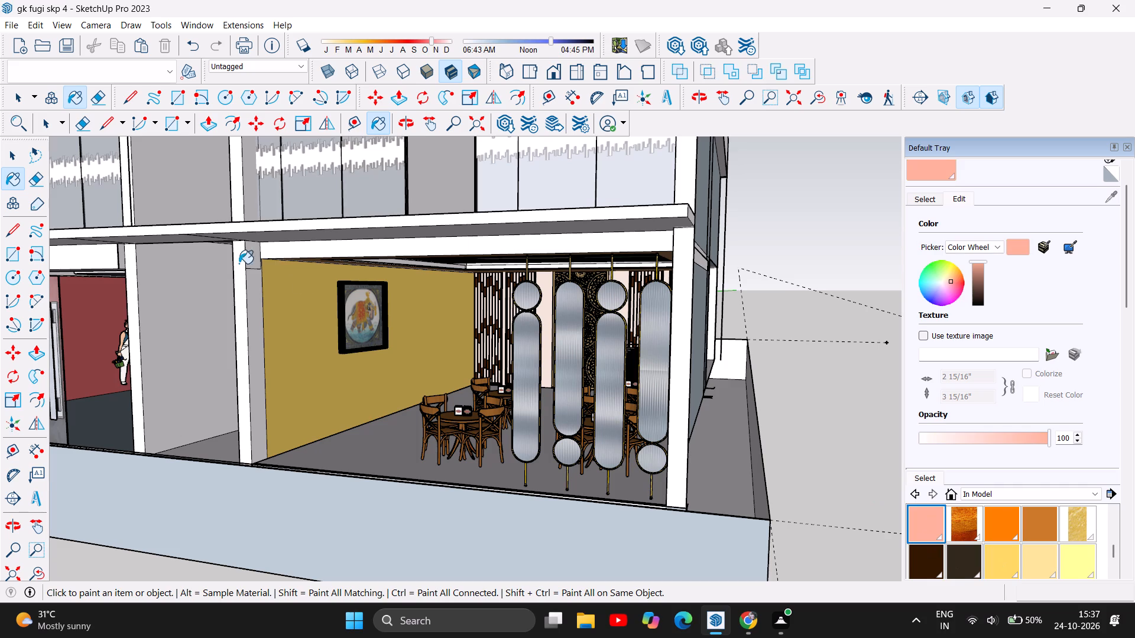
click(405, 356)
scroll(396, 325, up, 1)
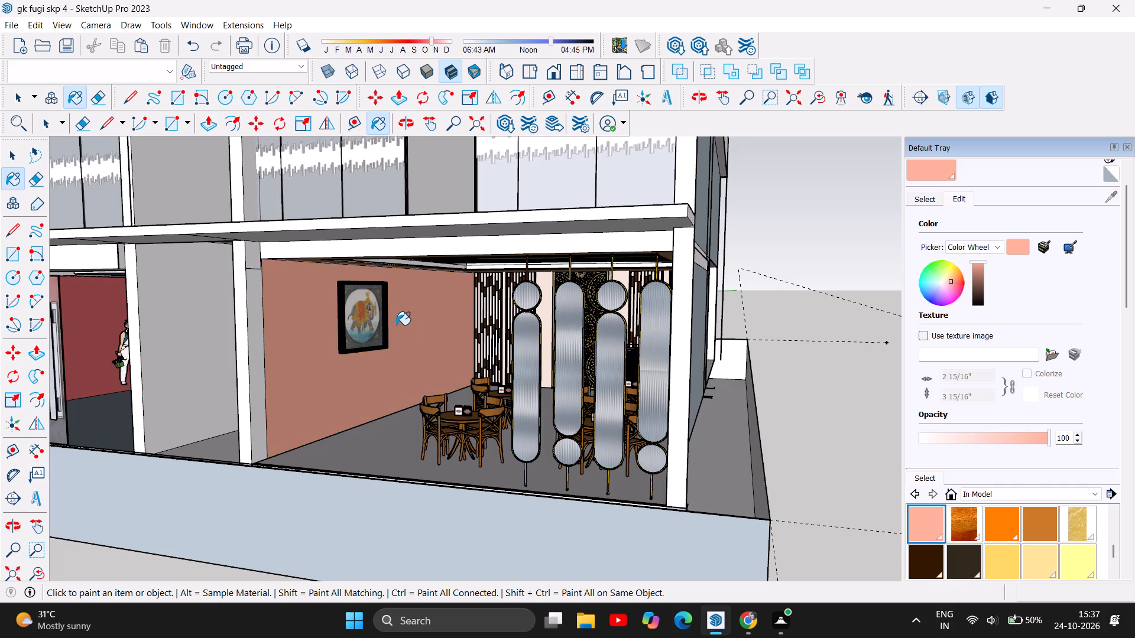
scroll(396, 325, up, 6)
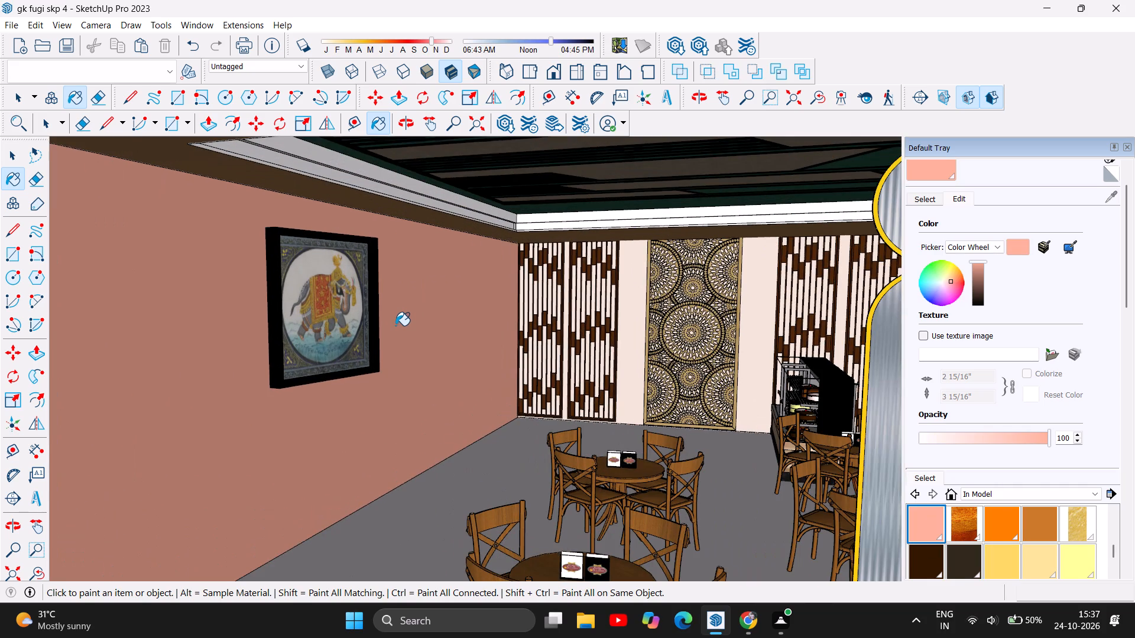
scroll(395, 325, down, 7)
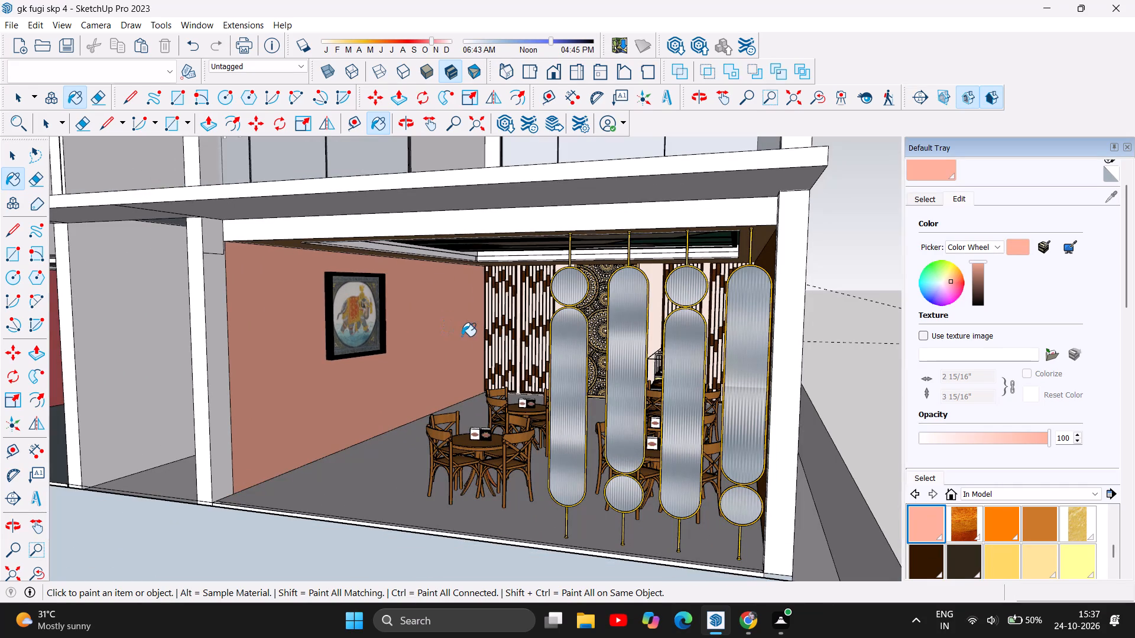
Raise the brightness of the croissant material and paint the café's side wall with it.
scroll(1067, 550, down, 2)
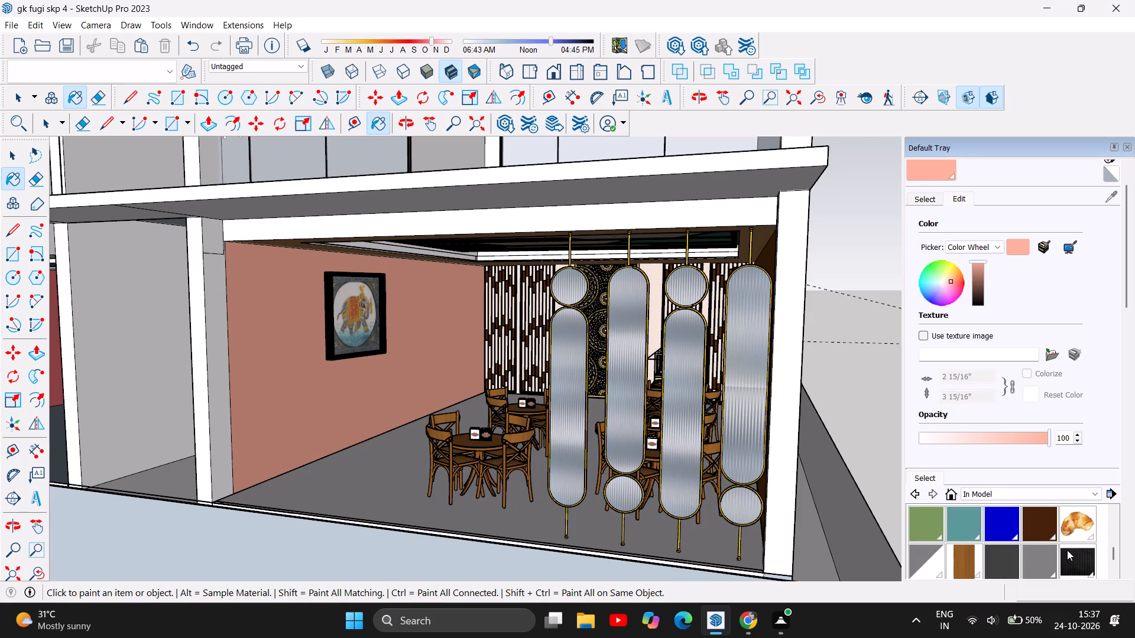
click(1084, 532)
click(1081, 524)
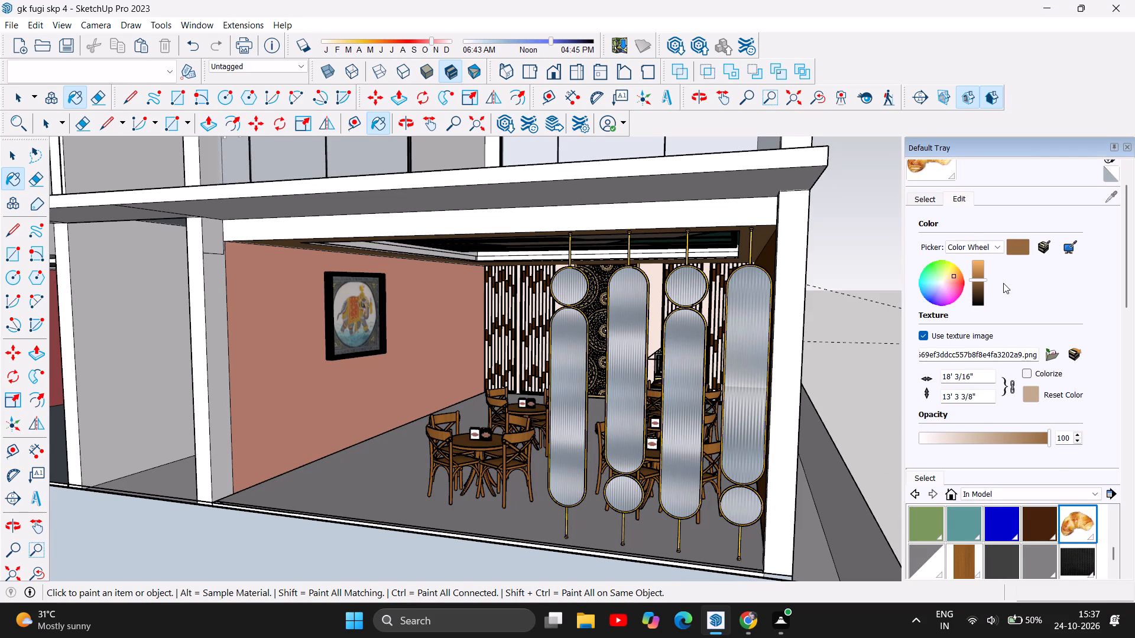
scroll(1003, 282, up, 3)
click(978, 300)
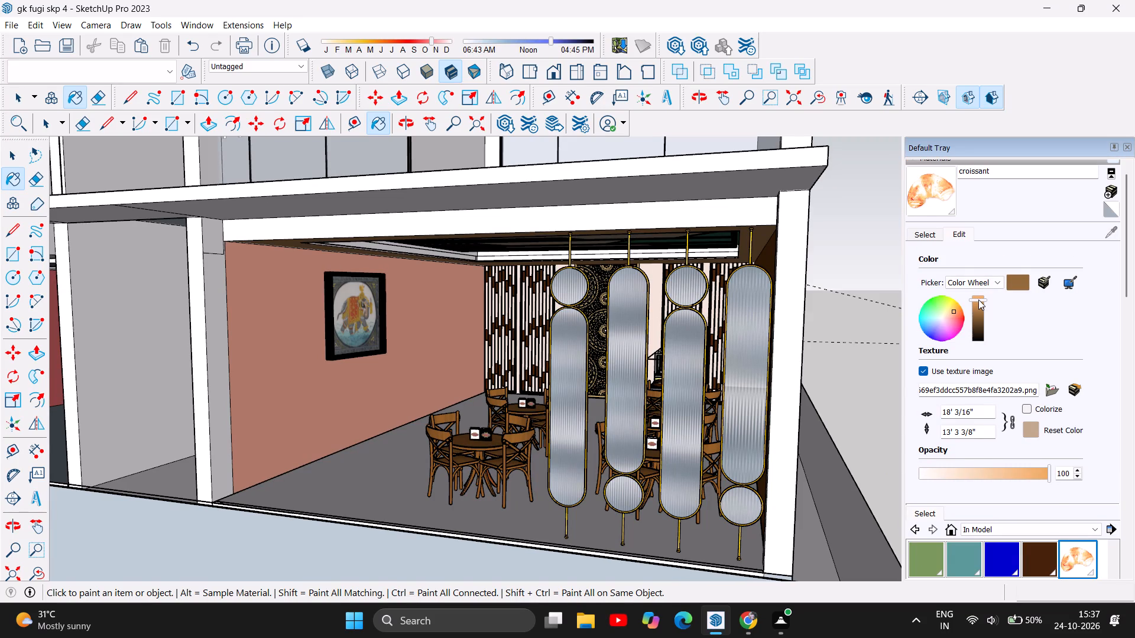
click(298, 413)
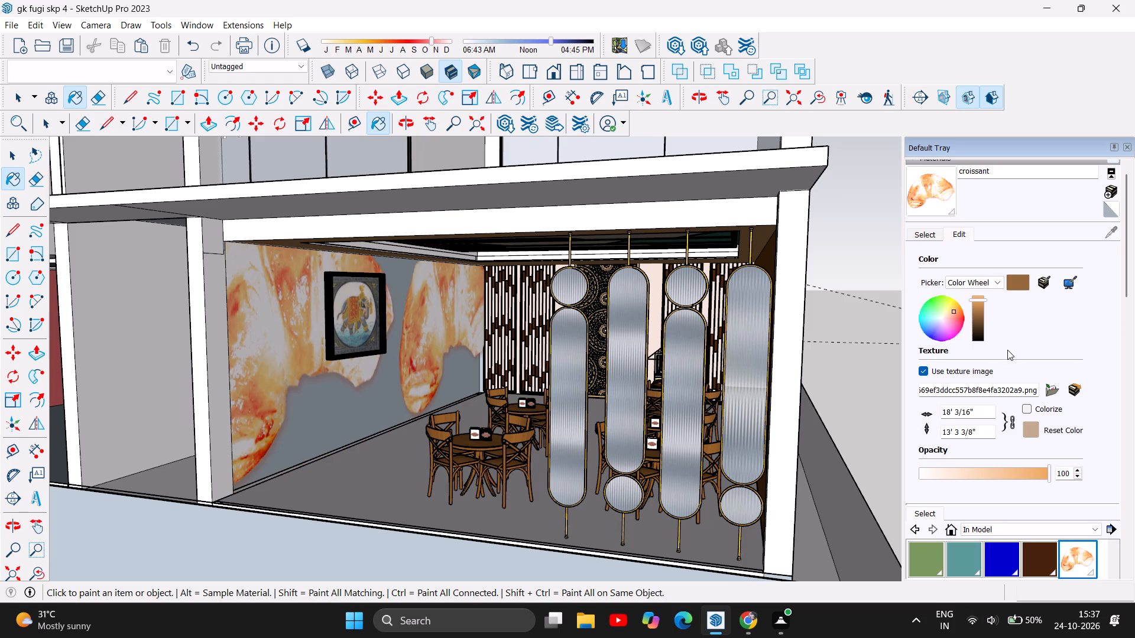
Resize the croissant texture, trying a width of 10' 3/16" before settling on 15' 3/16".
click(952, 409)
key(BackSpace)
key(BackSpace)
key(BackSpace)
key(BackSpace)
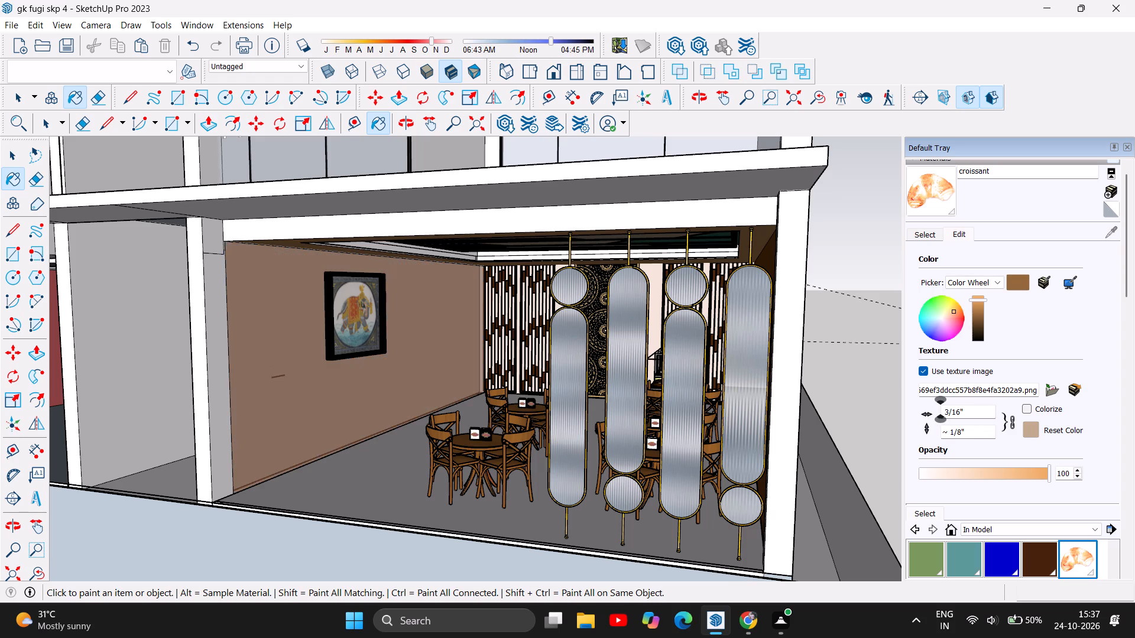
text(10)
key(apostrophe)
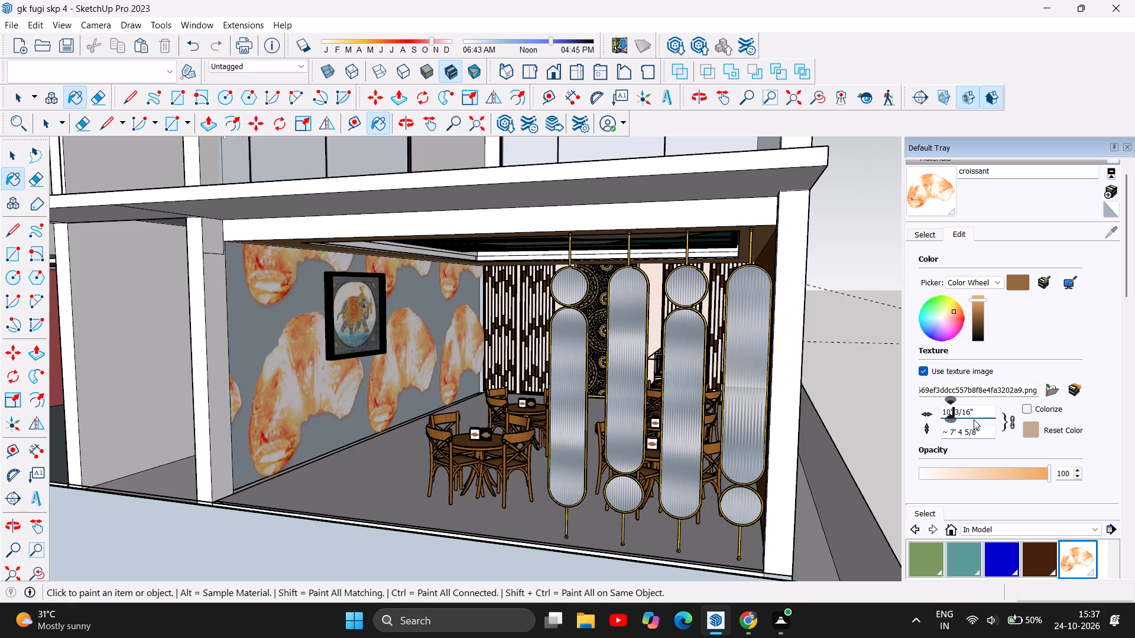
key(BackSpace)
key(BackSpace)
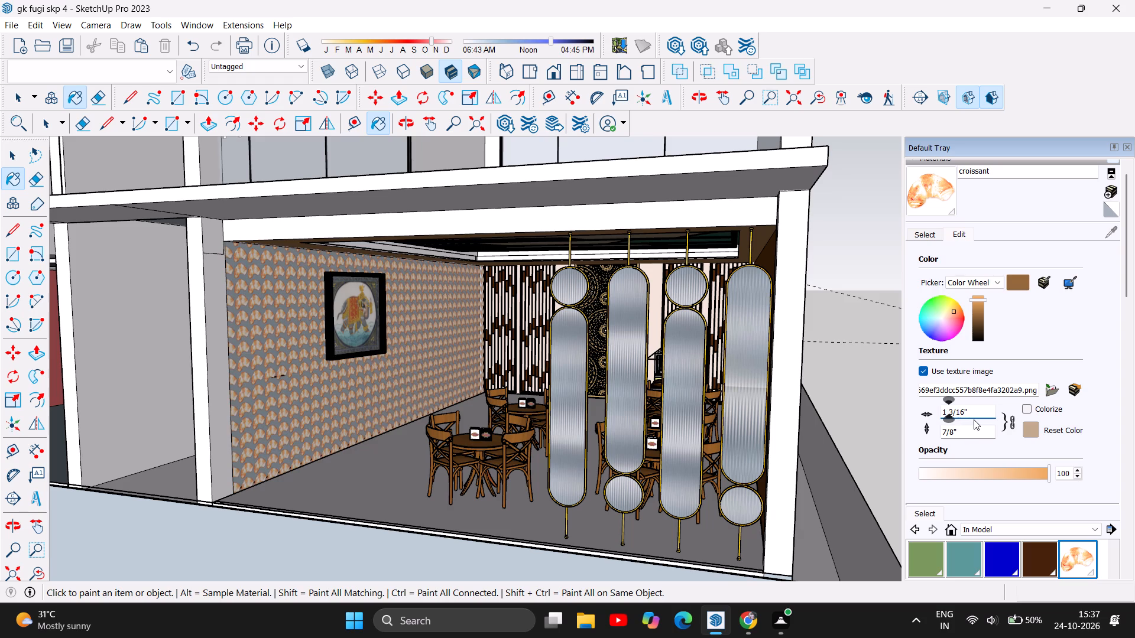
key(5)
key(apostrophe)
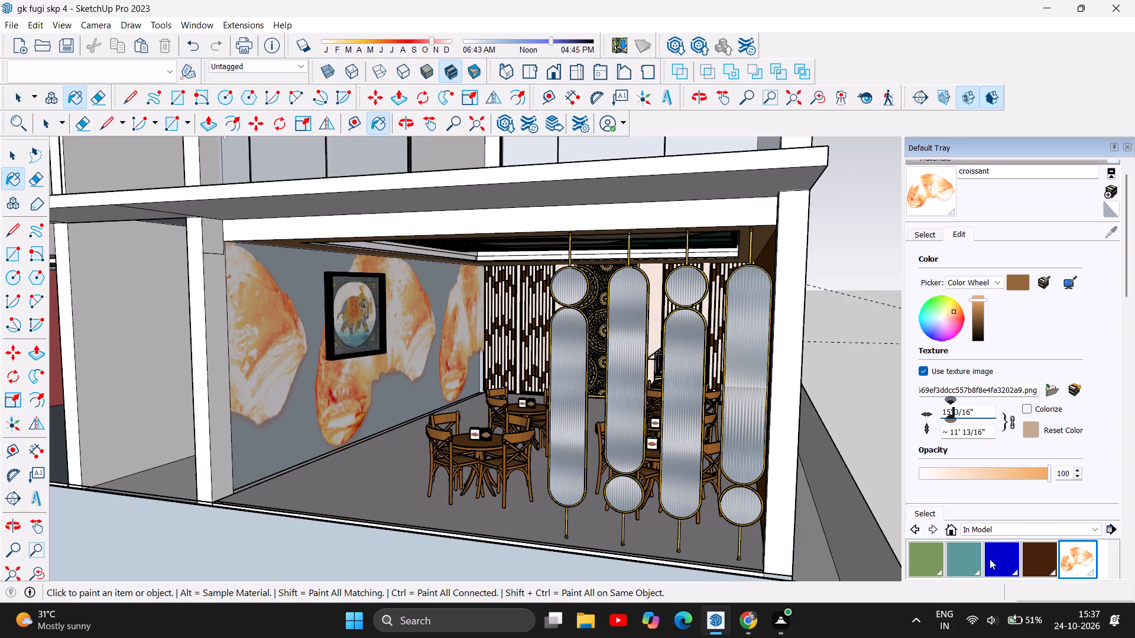
Paint the café floor with the black veined marble from the sketchup familys material collection.
scroll(1002, 531, down, 1)
scroll(1010, 564, up, 3)
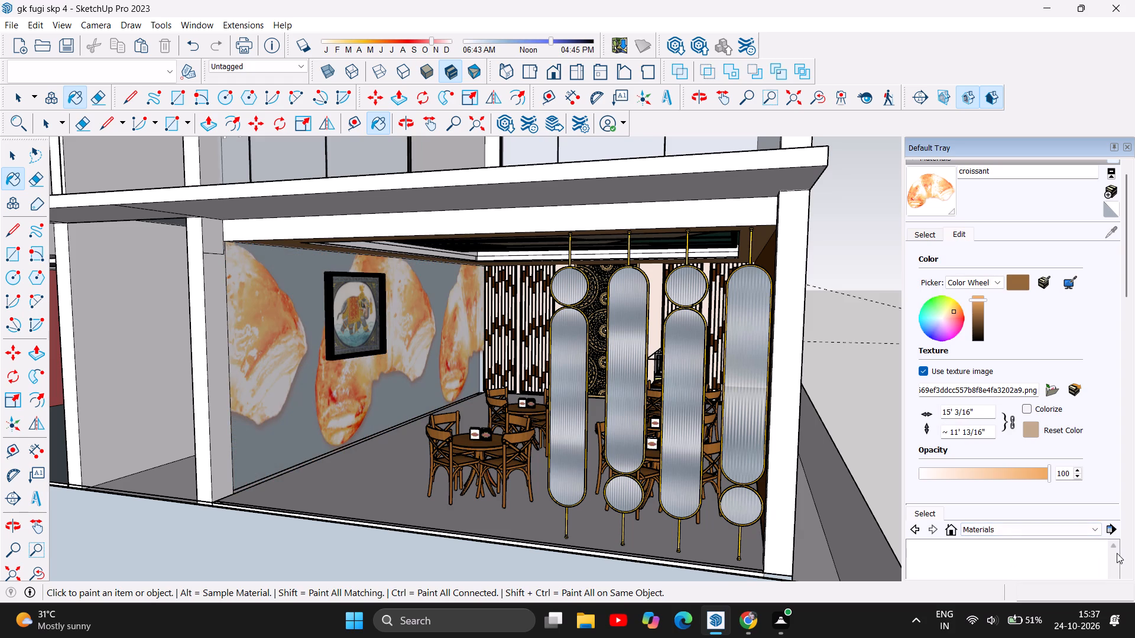
scroll(1117, 553, up, 9)
scroll(1084, 561, up, 16)
scroll(1073, 534, down, 5)
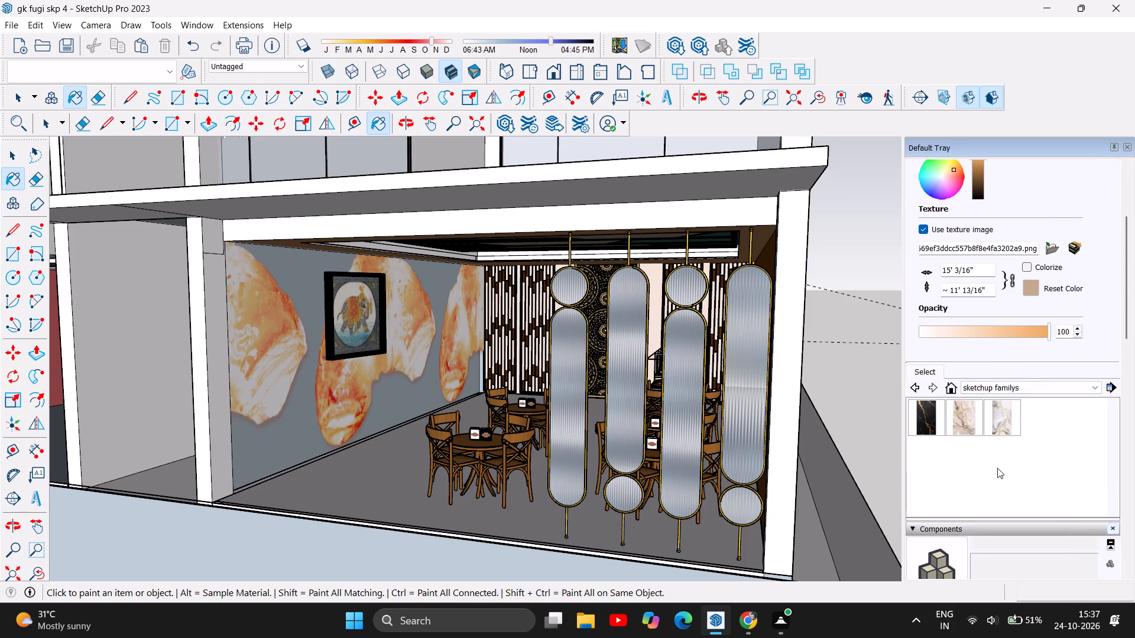
scroll(989, 457, down, 1)
scroll(989, 456, up, 1)
click(919, 426)
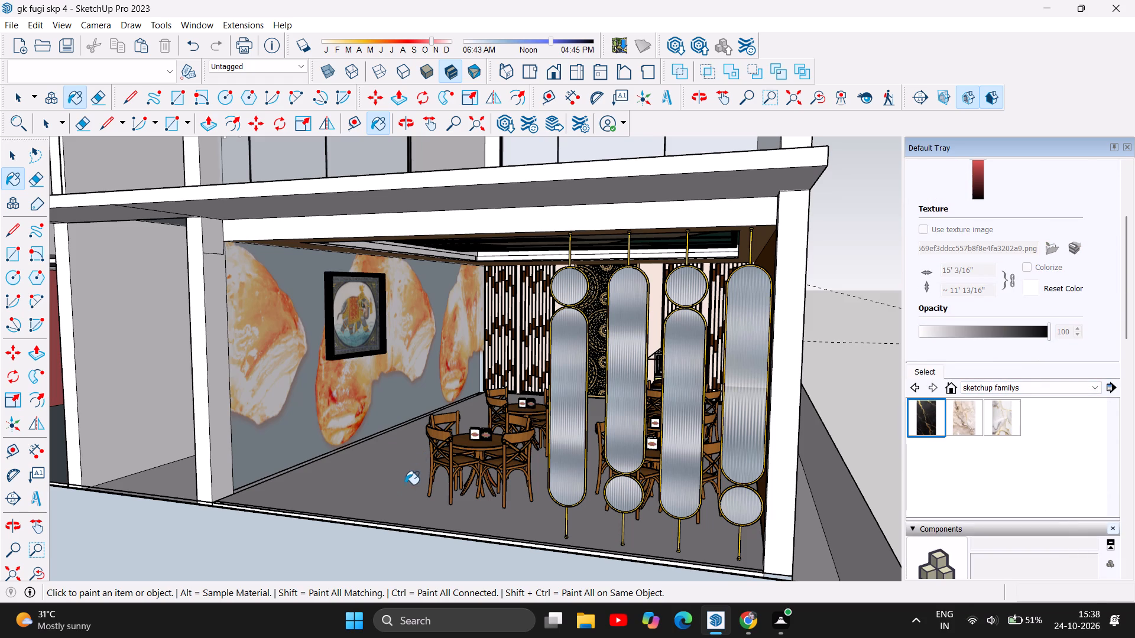
click(400, 492)
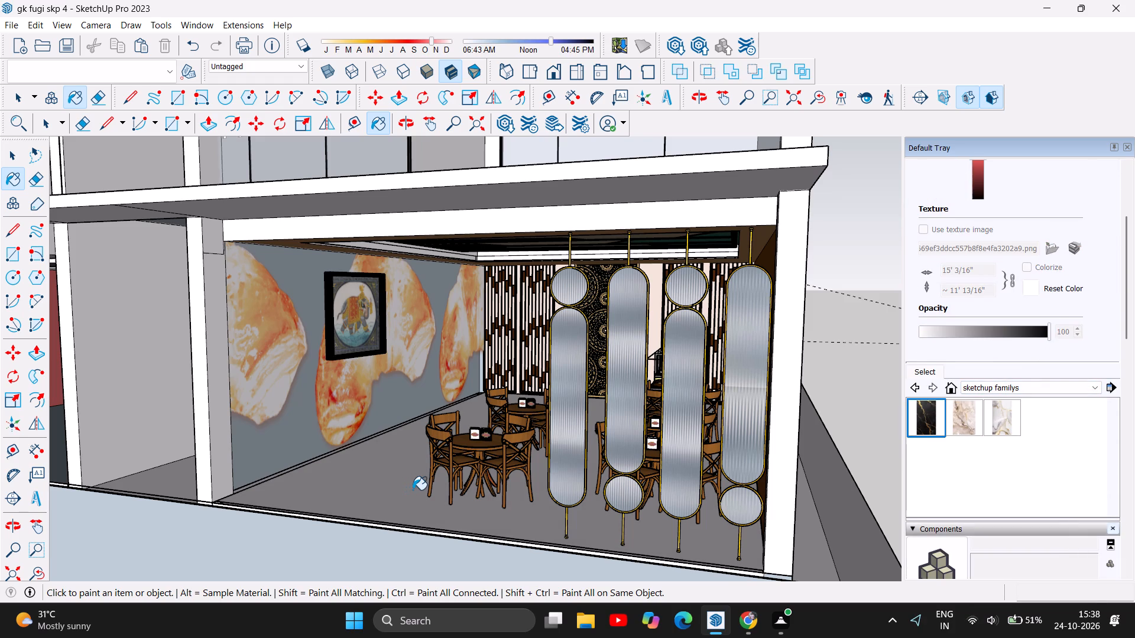
click(413, 490)
Paint the café's side wall behind the elephant painting with the same black marble material and check it.
click(288, 392)
scroll(369, 431, up, 3)
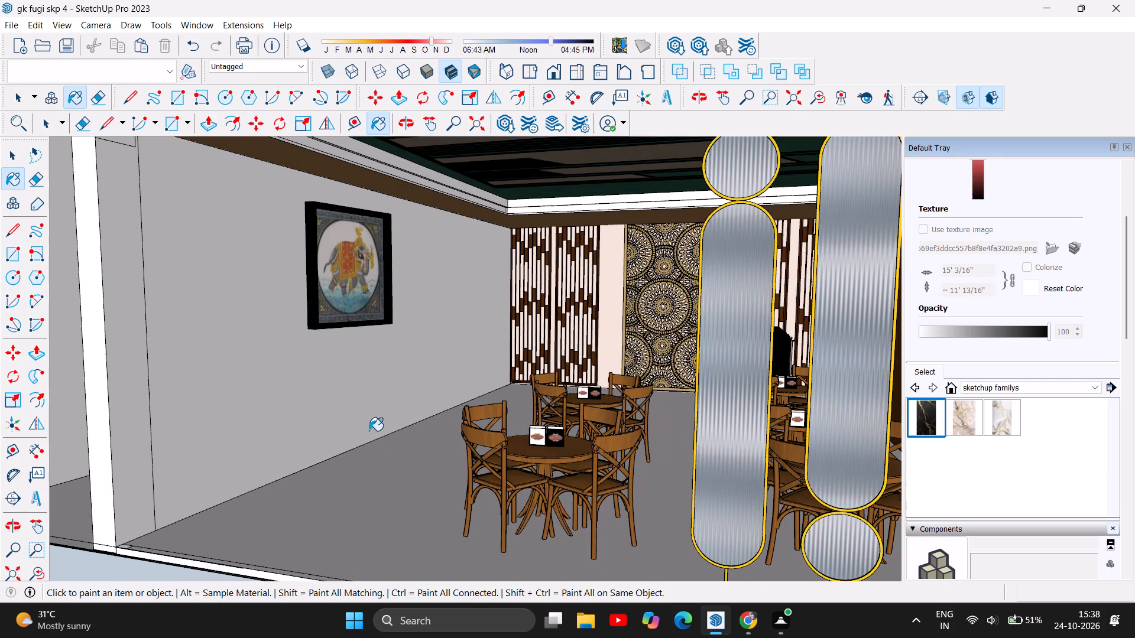
scroll(369, 431, down, 5)
scroll(369, 431, up, 1)
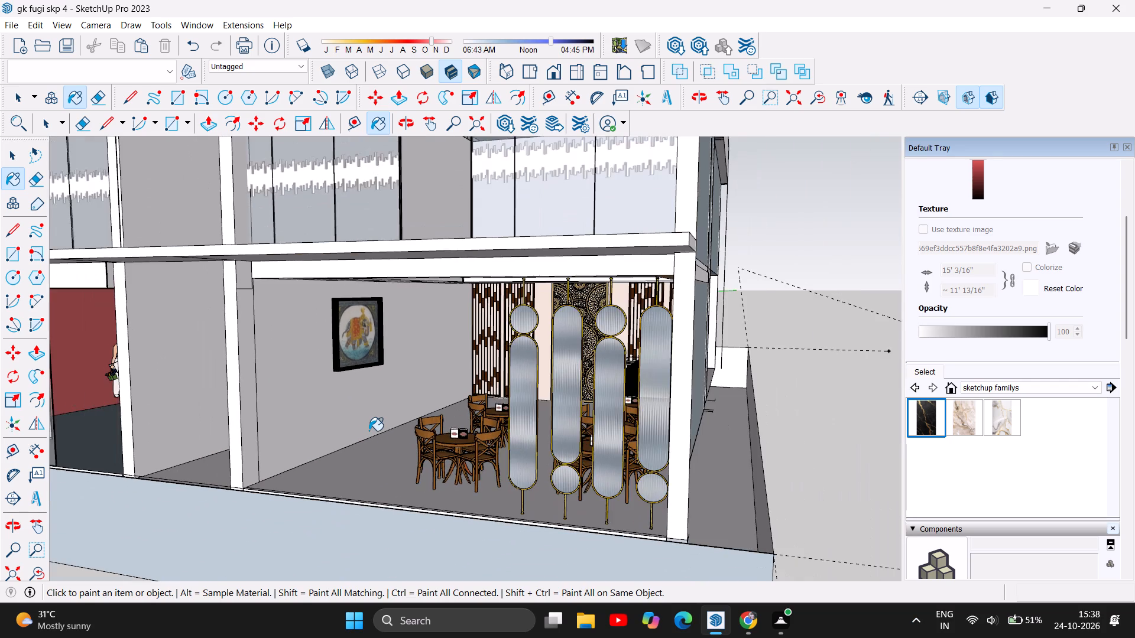
Examine the café's side wall with the elephant painting, close up and from outside the building.
scroll(369, 431, up, 4)
scroll(393, 220, up, 3)
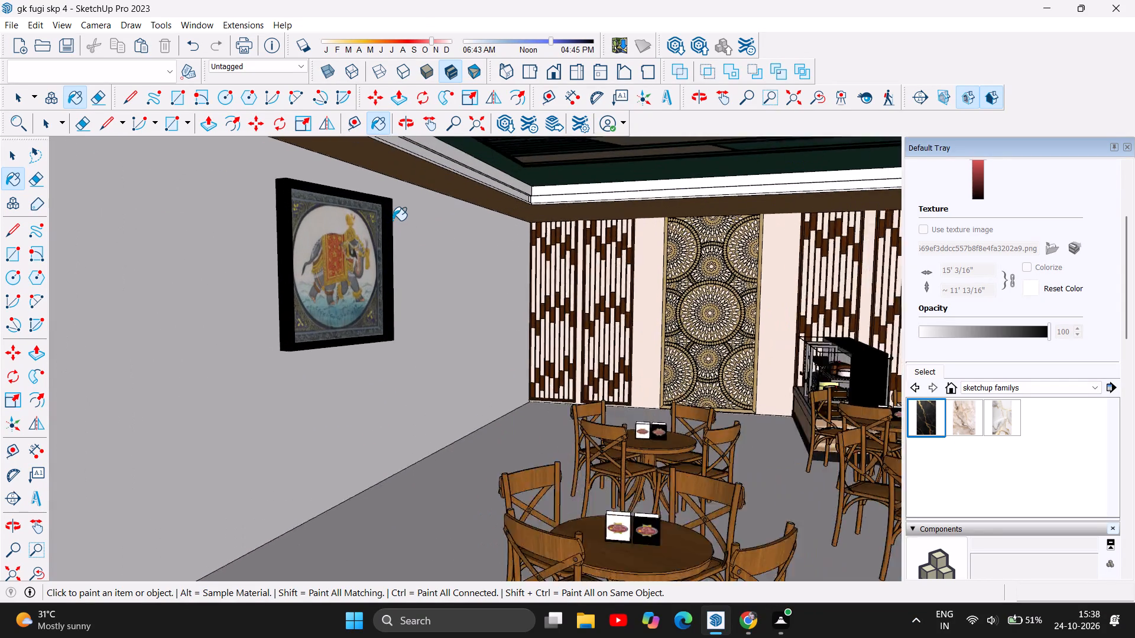
scroll(393, 220, up, 4)
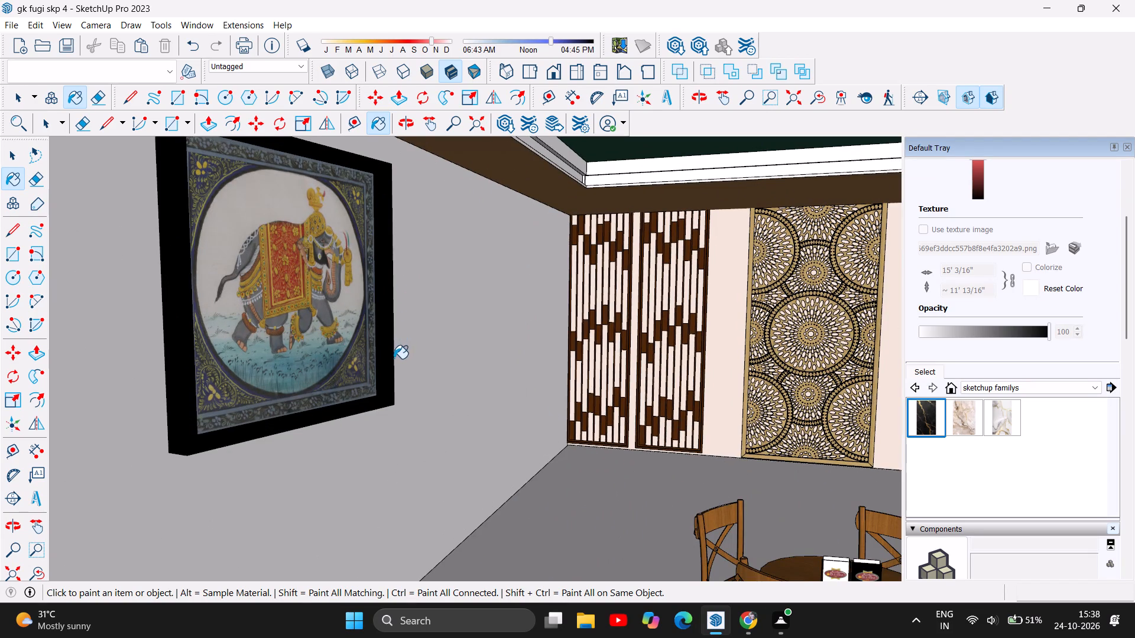
scroll(458, 350, down, 10)
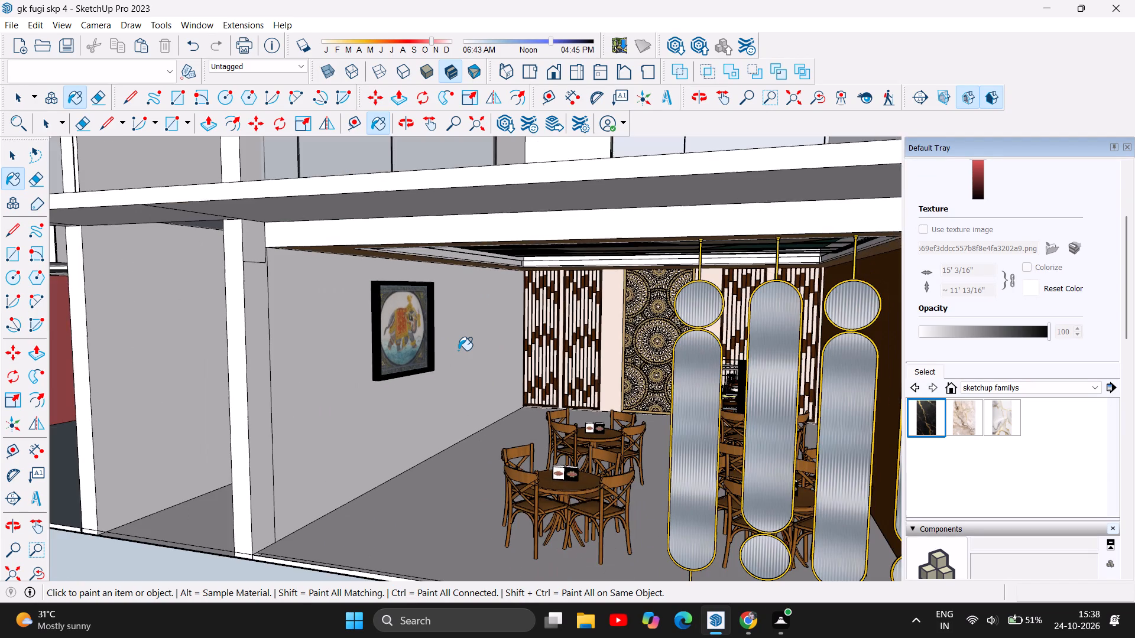
scroll(480, 364, down, 4)
scroll(483, 366, up, 3)
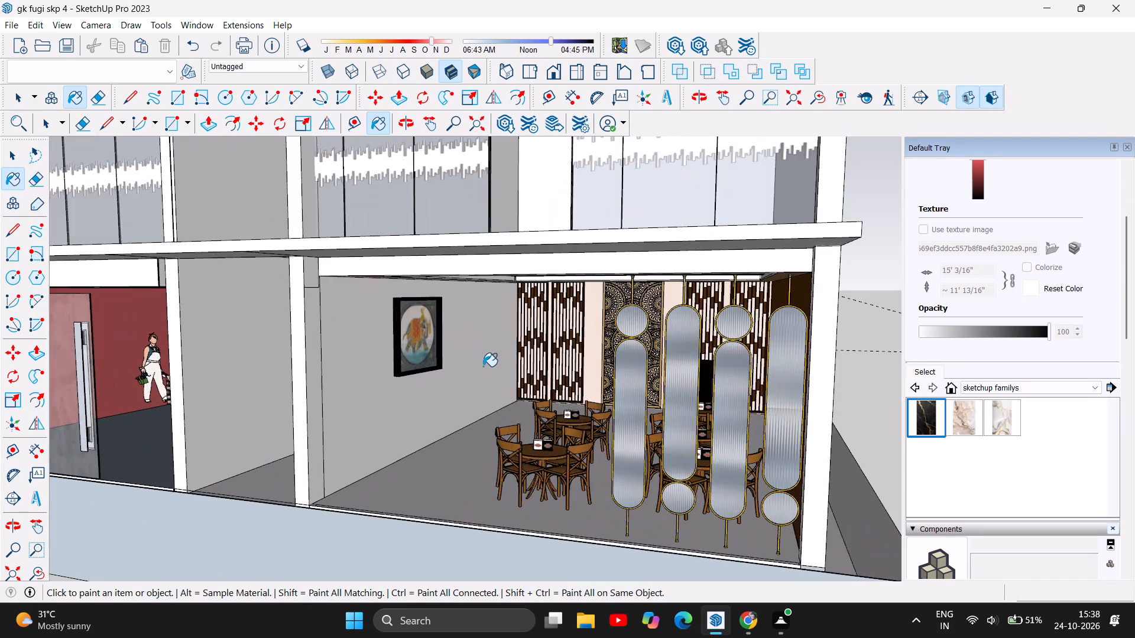
scroll(483, 366, up, 3)
scroll(407, 328, down, 3)
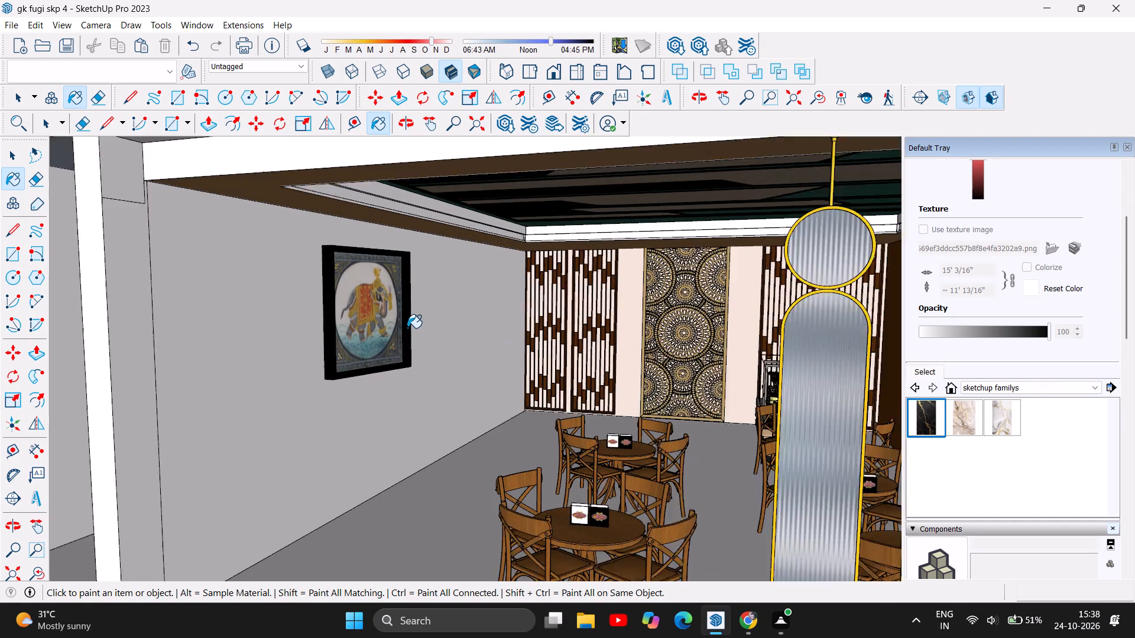
scroll(422, 232, up, 4)
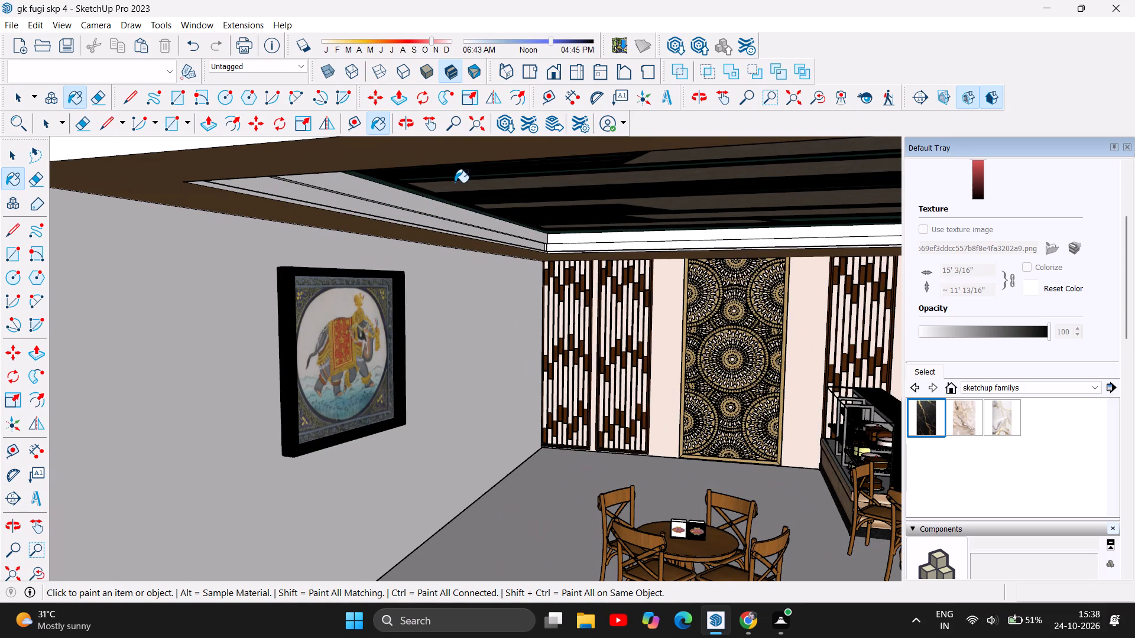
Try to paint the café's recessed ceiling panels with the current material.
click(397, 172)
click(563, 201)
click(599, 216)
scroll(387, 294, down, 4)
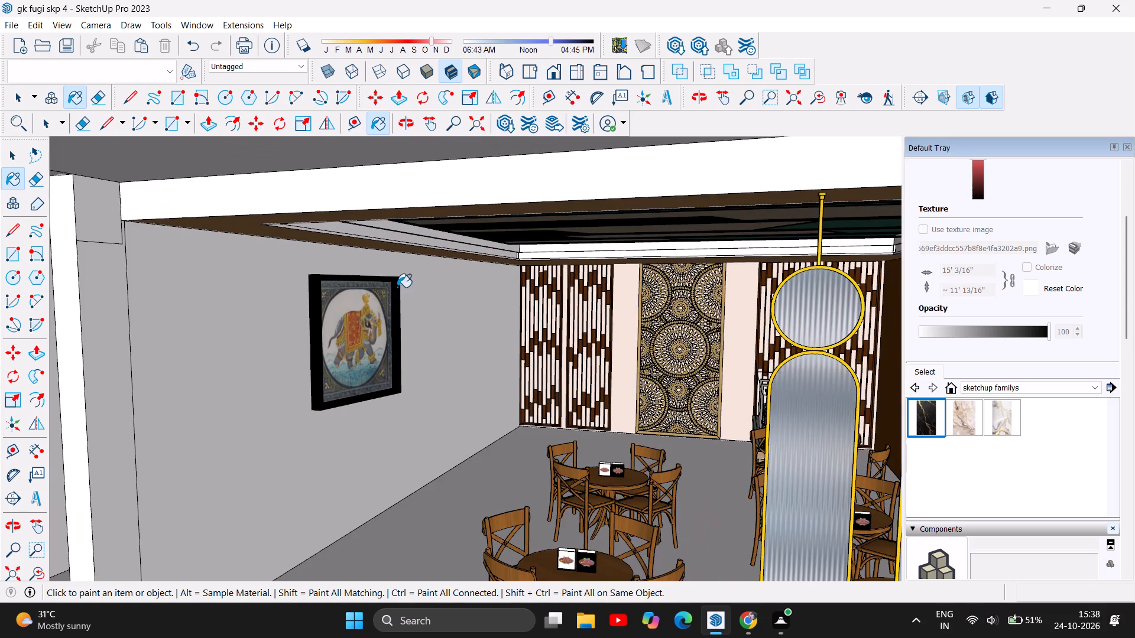
Paint the dark brown café wall opposite the elephant painting with the orange-brown wood material from the In Model collection.
scroll(420, 269, down, 11)
scroll(413, 372, up, 3)
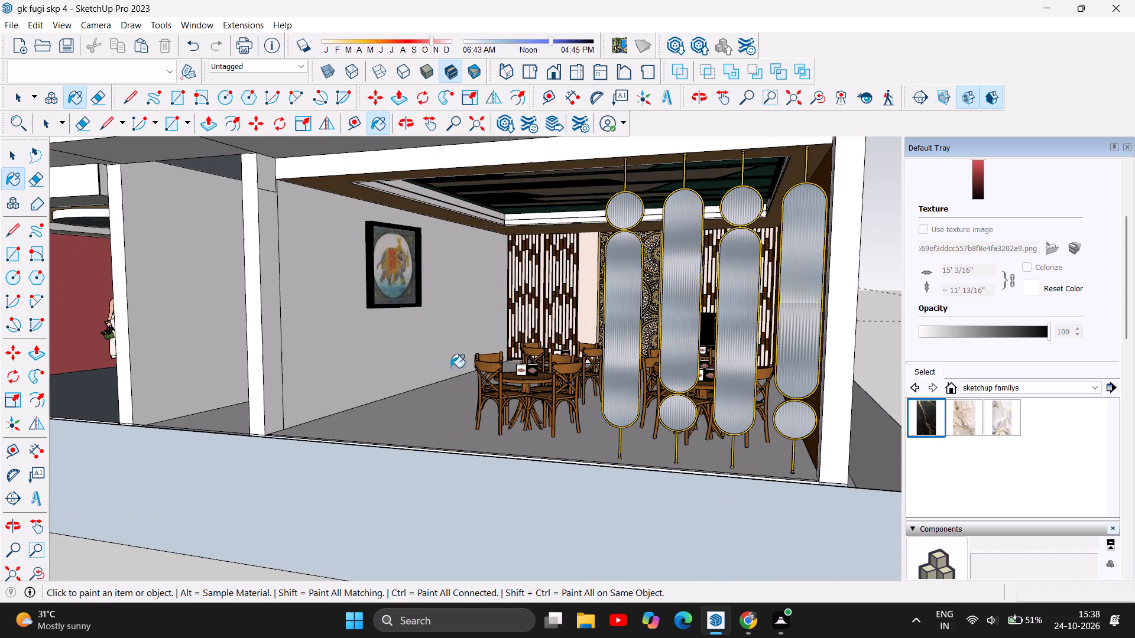
click(410, 132)
drag(504, 400, 519, 402)
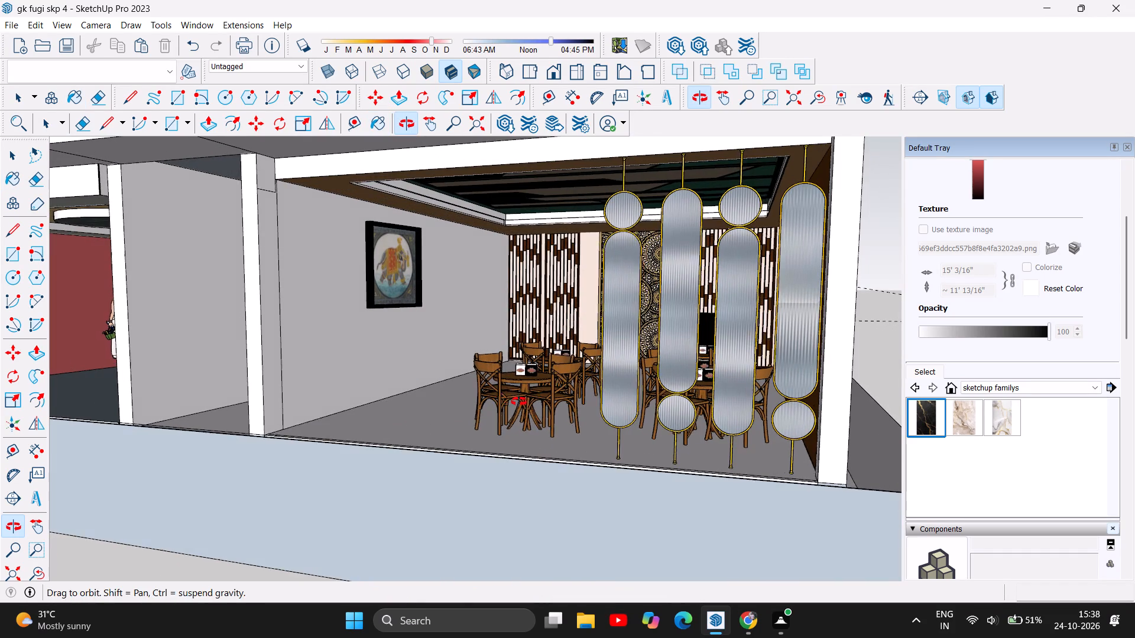
drag(519, 402, 664, 399)
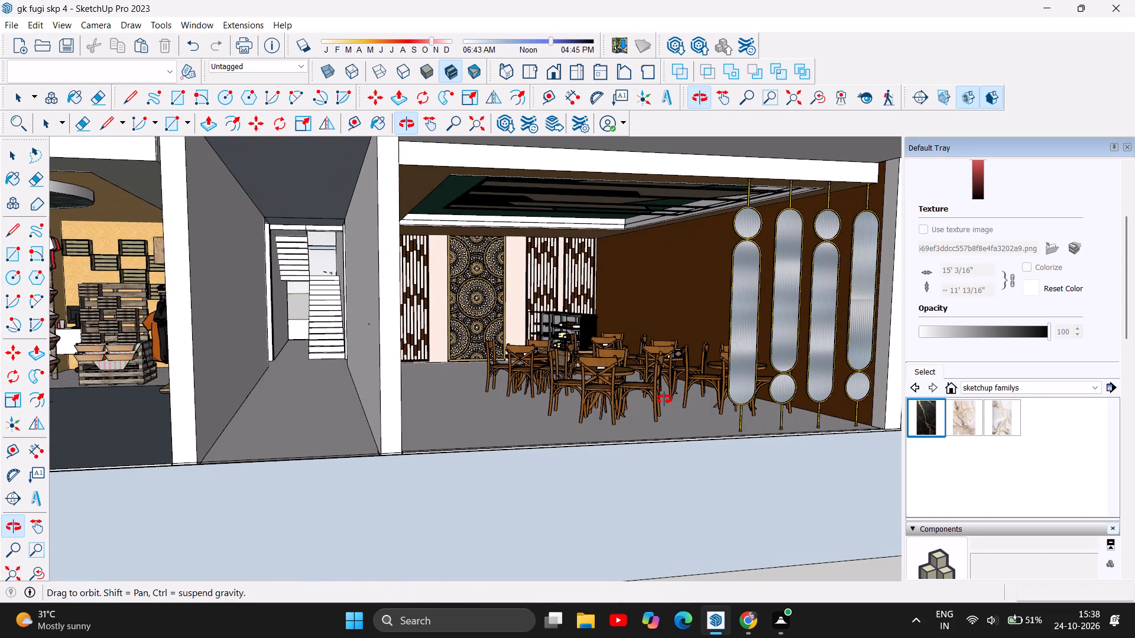
scroll(648, 271, up, 5)
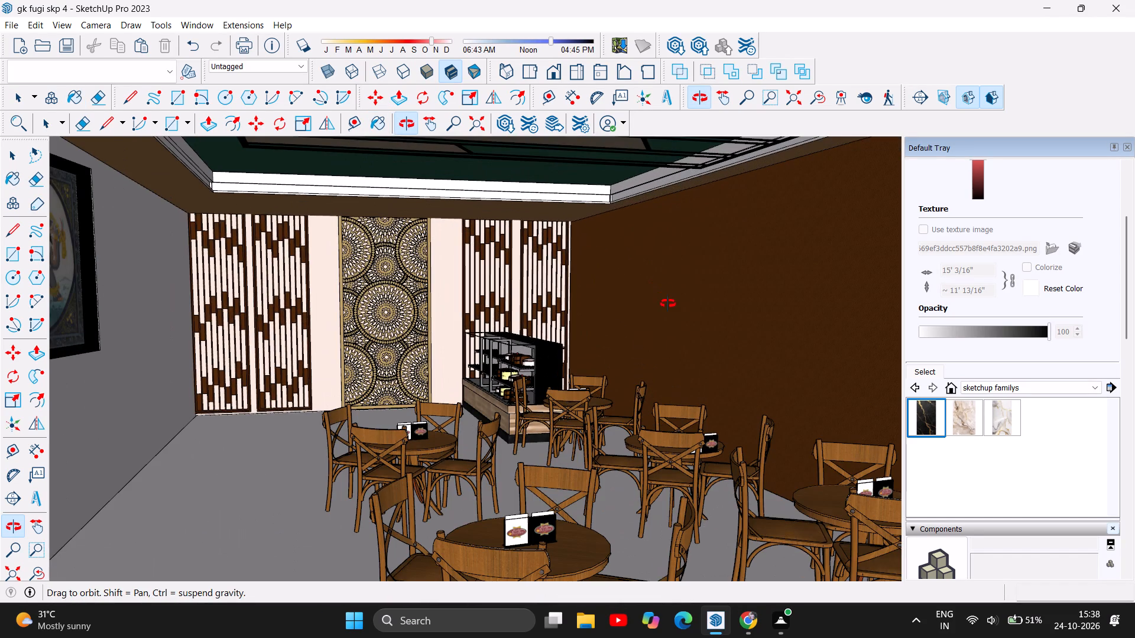
scroll(668, 304, down, 3)
scroll(991, 455, up, 1)
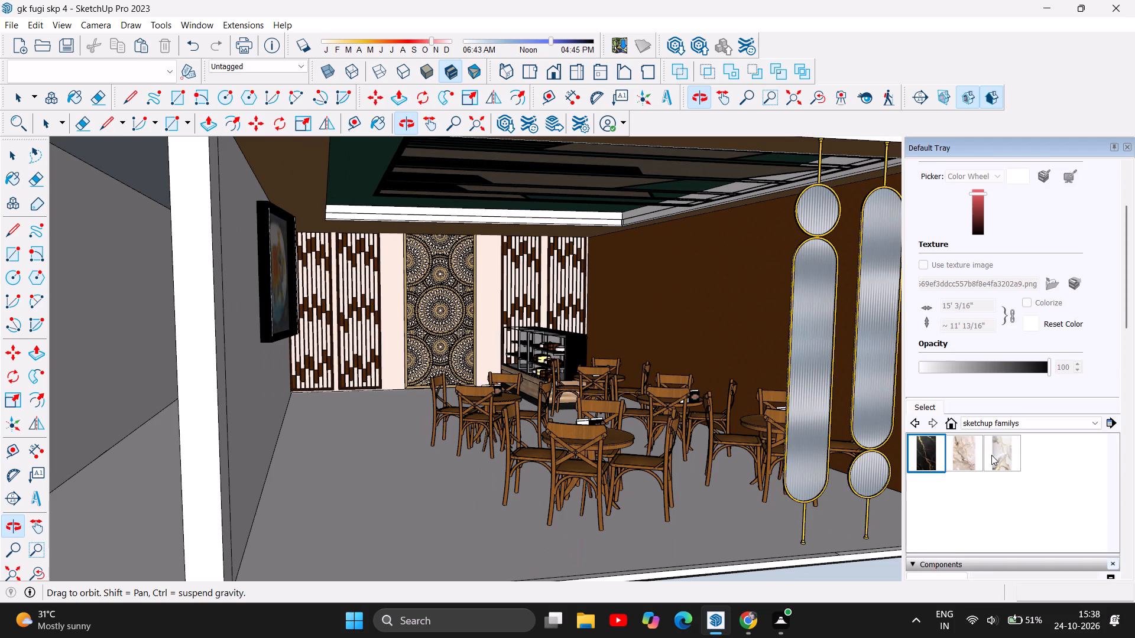
scroll(991, 455, up, 2)
scroll(1030, 504, up, 4)
scroll(1024, 441, up, 4)
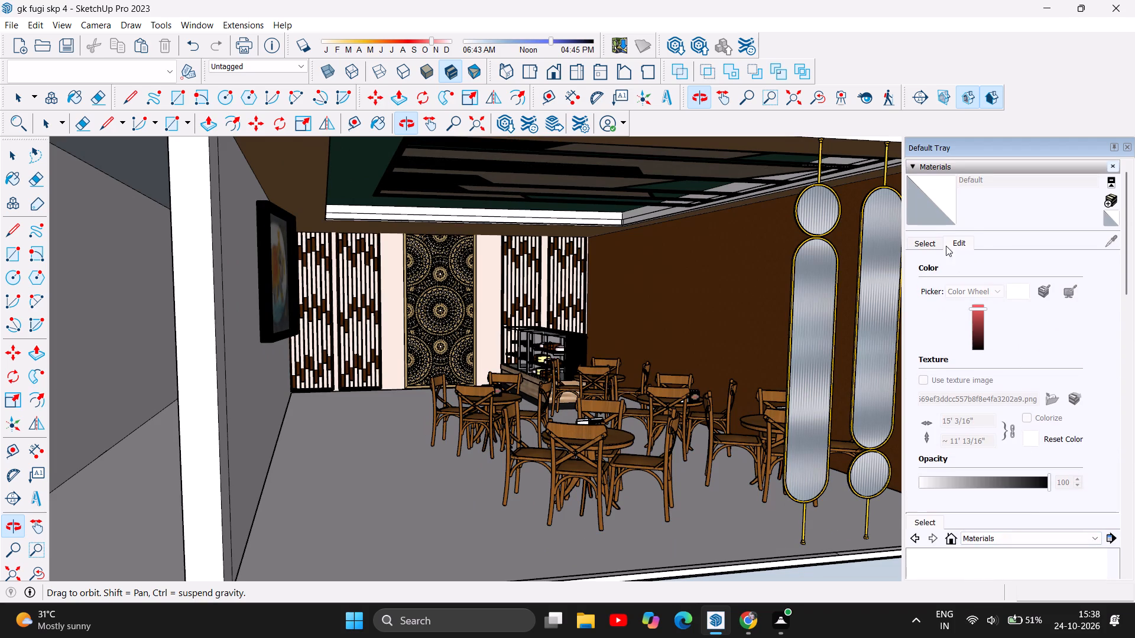
click(930, 242)
scroll(1016, 456, down, 2)
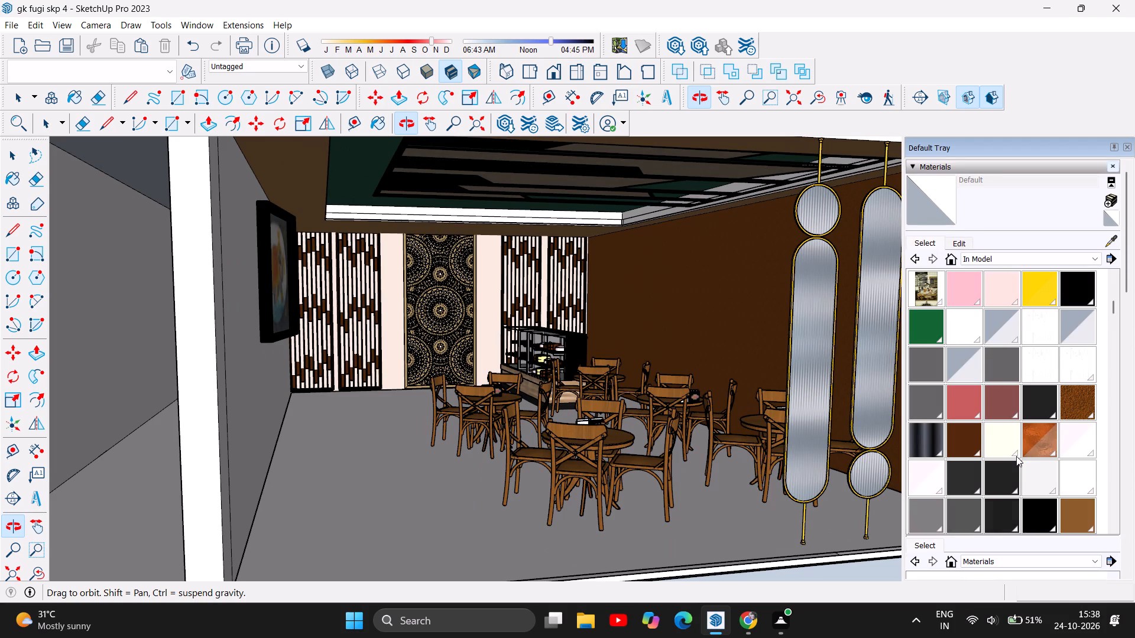
scroll(1016, 456, down, 4)
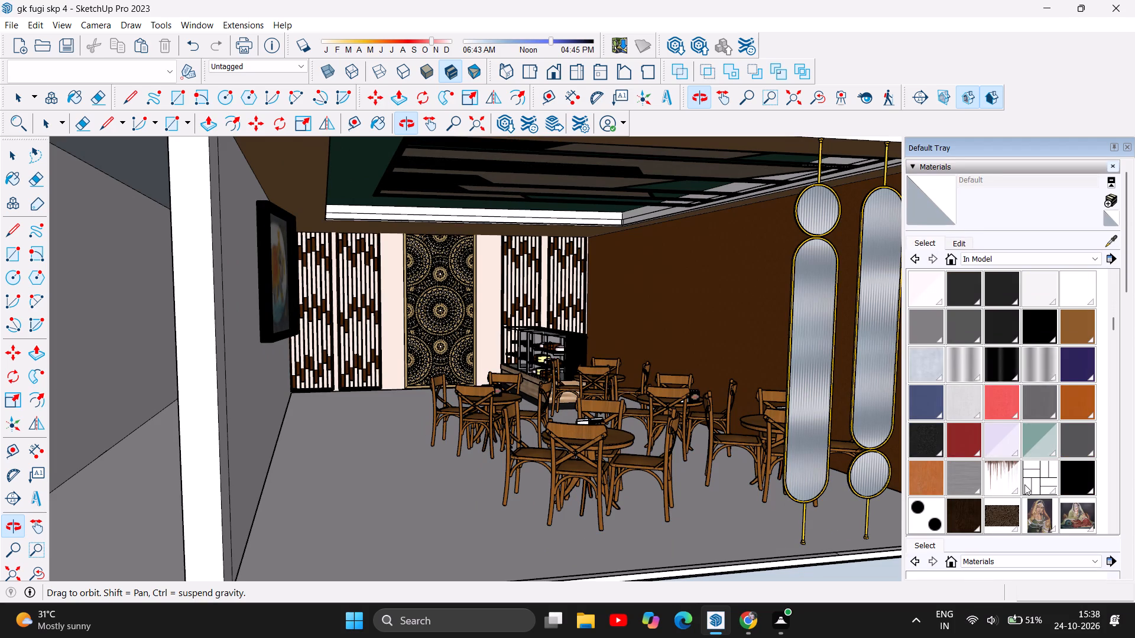
click(913, 471)
click(691, 279)
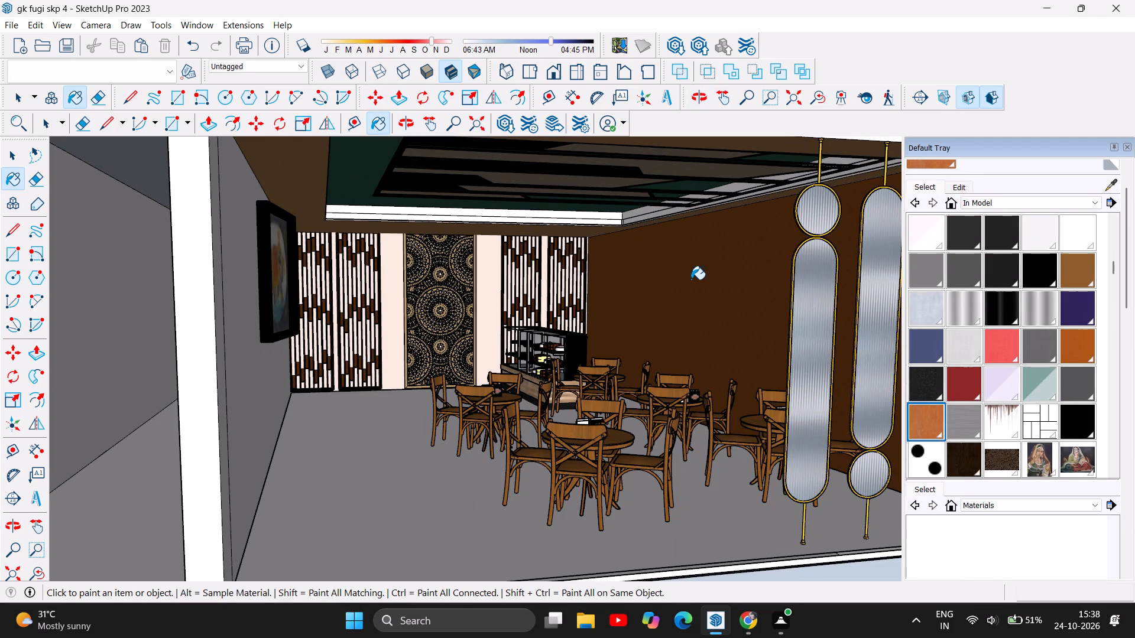
Examine the wood-finished wall together with the seating and hanging mirror panels, close up and from the storefront.
scroll(725, 373, up, 6)
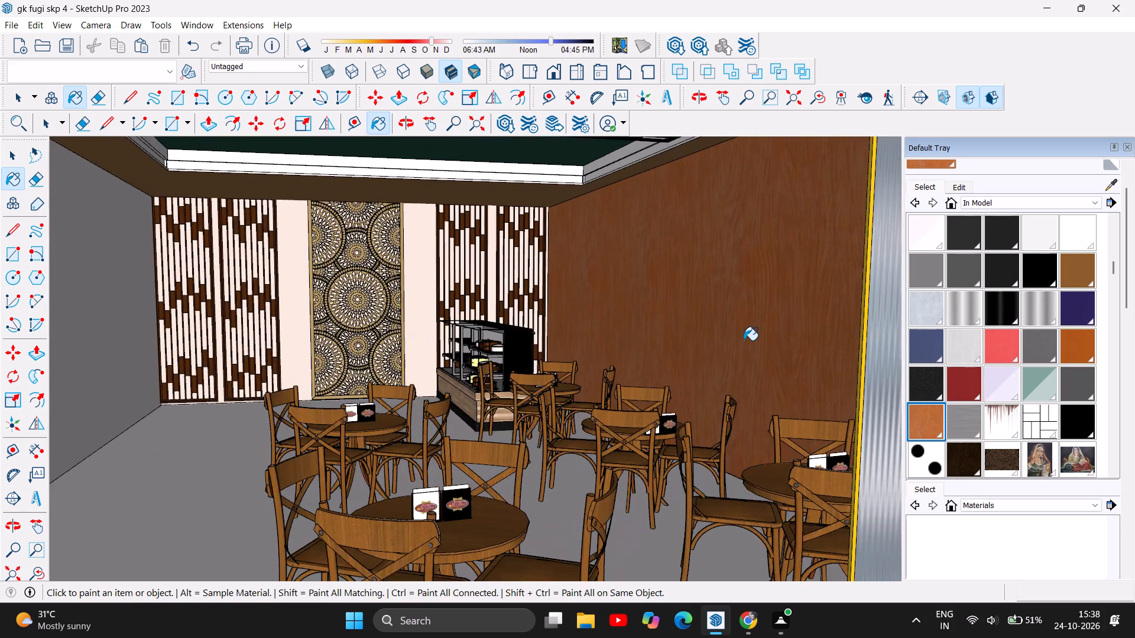
scroll(753, 293, up, 2)
scroll(753, 293, down, 5)
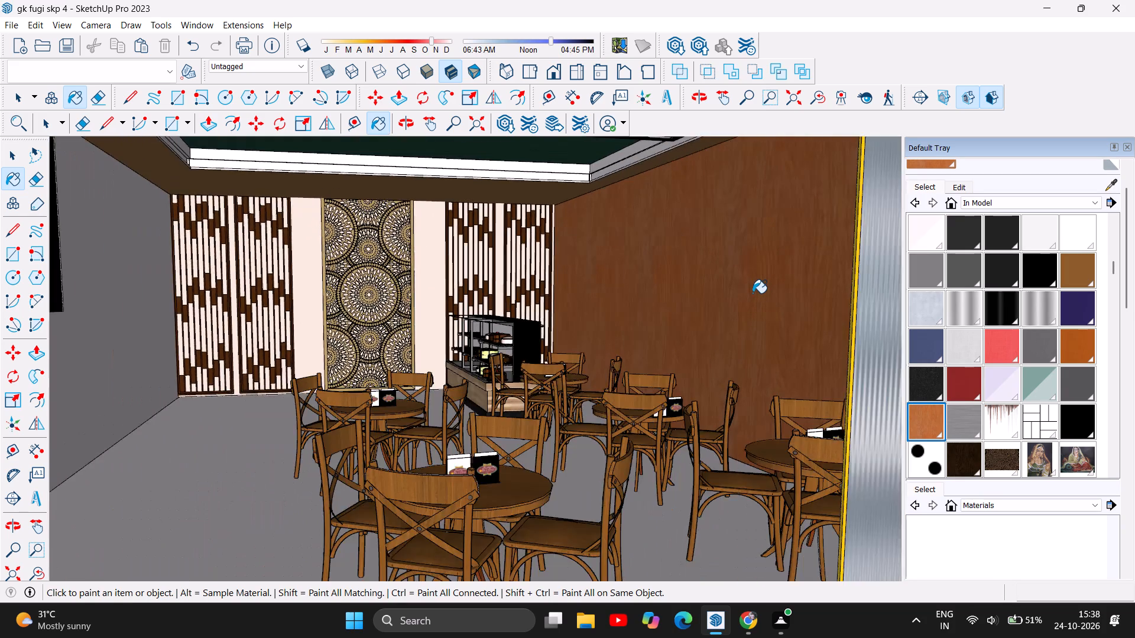
scroll(753, 293, down, 5)
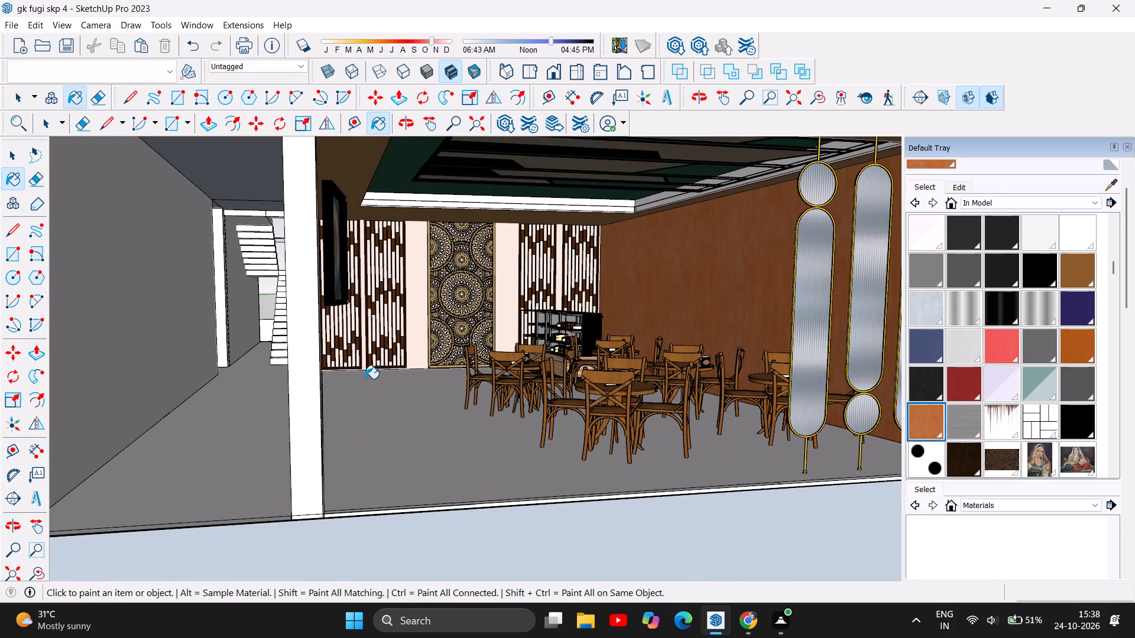
click(411, 125)
drag(495, 399, 446, 416)
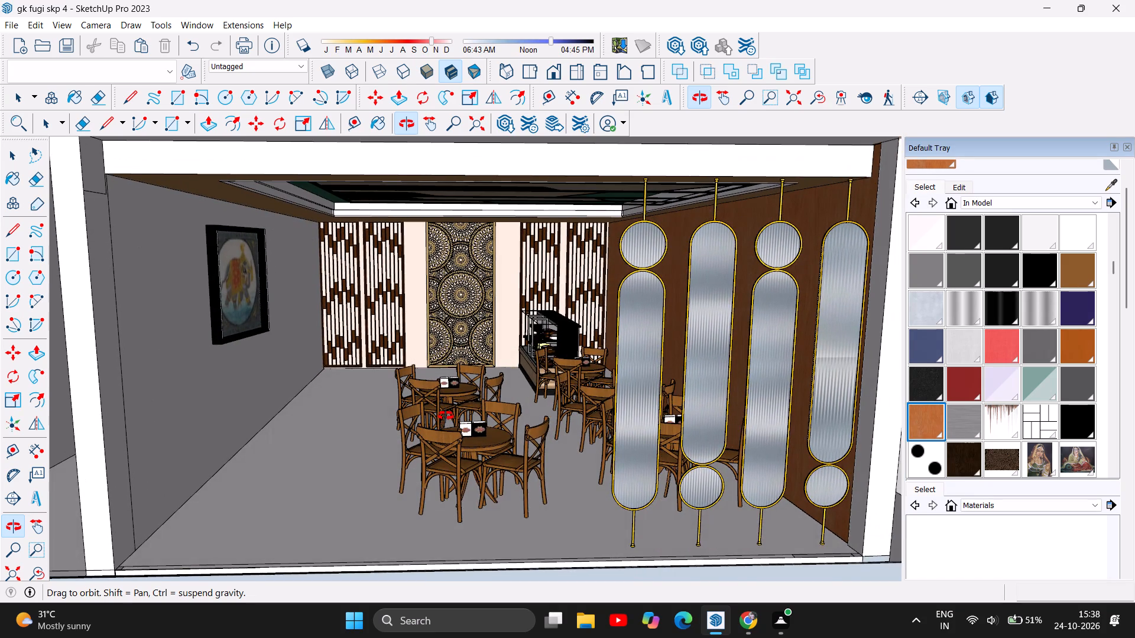
drag(446, 416, 478, 420)
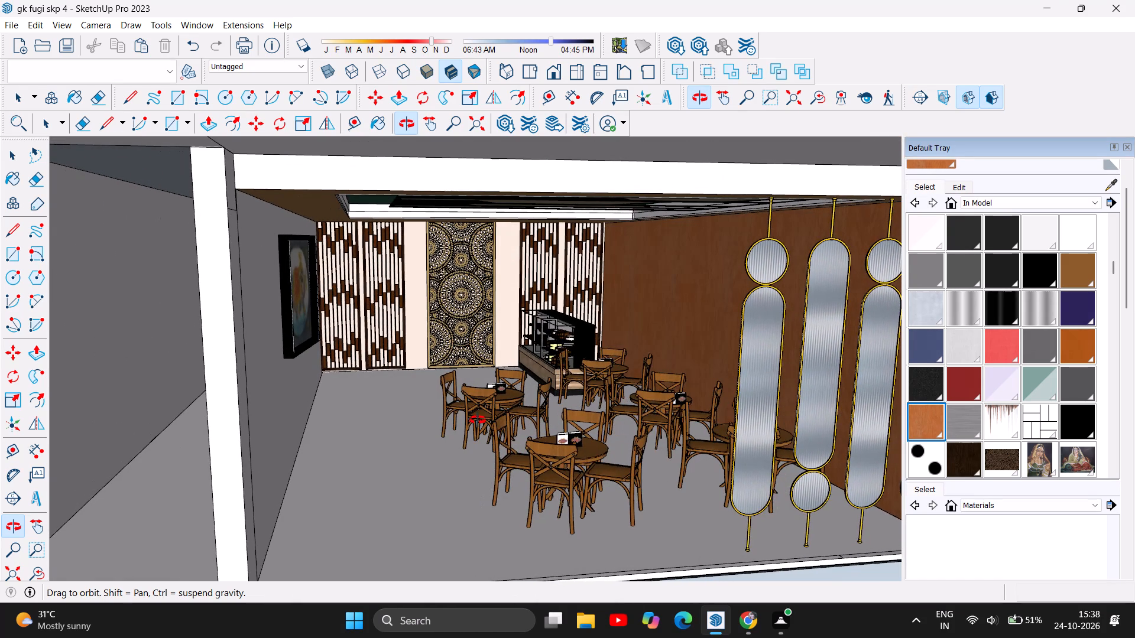
scroll(448, 332, down, 3)
drag(533, 450, 514, 448)
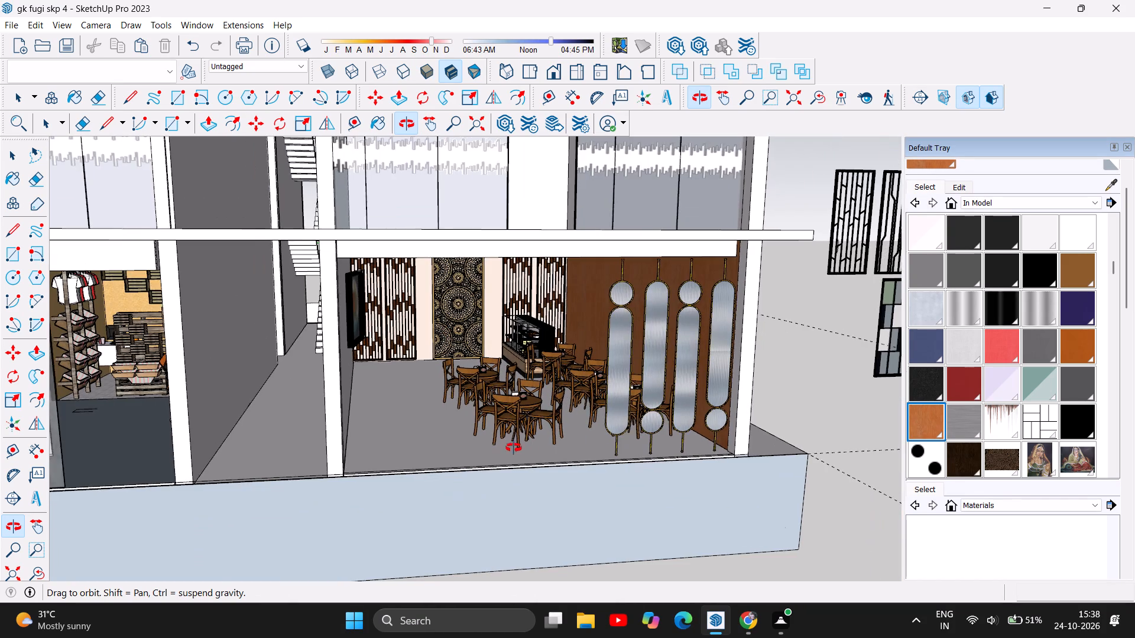
drag(514, 448, 466, 449)
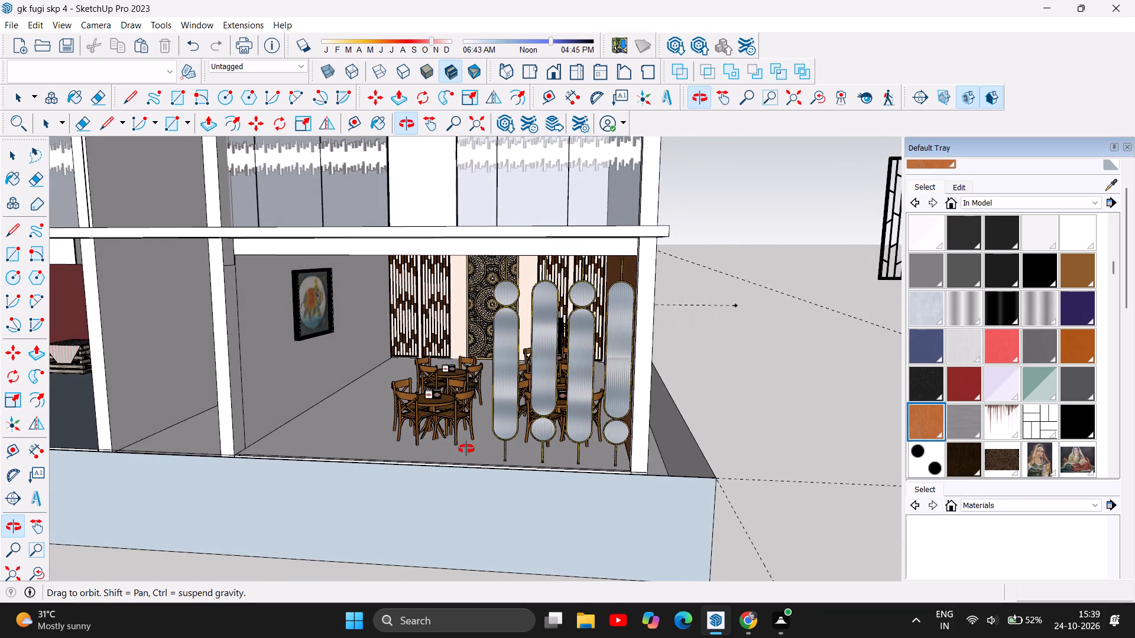
drag(466, 449, 507, 450)
Inspect the café interior, the elephant painting wall and the adjoining corridor and shop from several angles.
scroll(381, 437, up, 1)
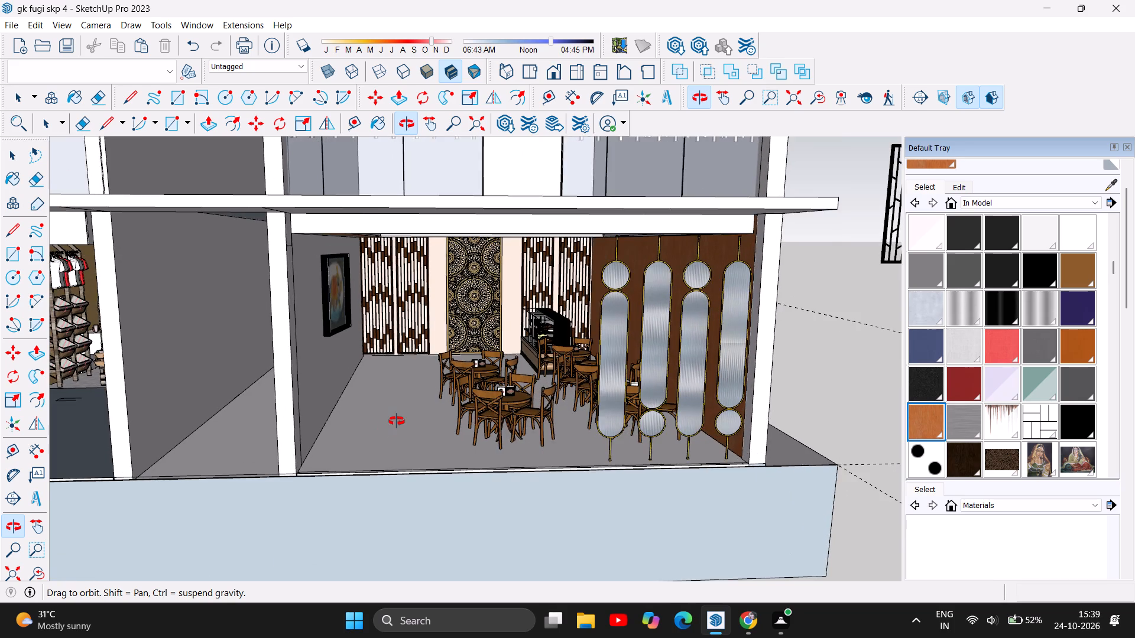
scroll(397, 421, up, 1)
scroll(374, 324, up, 1)
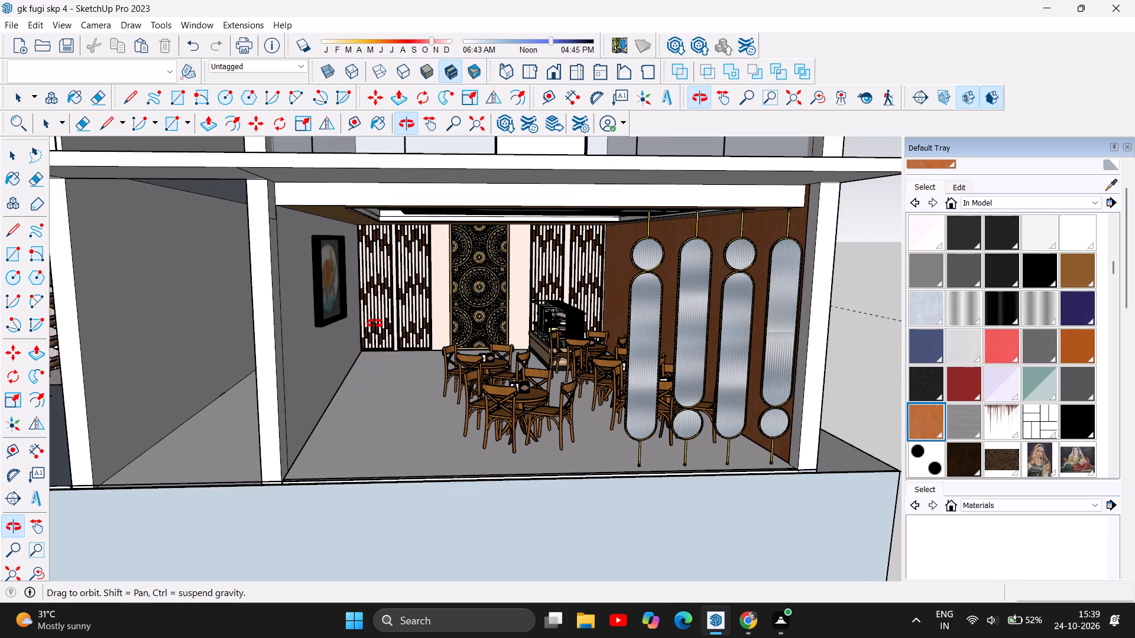
scroll(384, 324, up, 3)
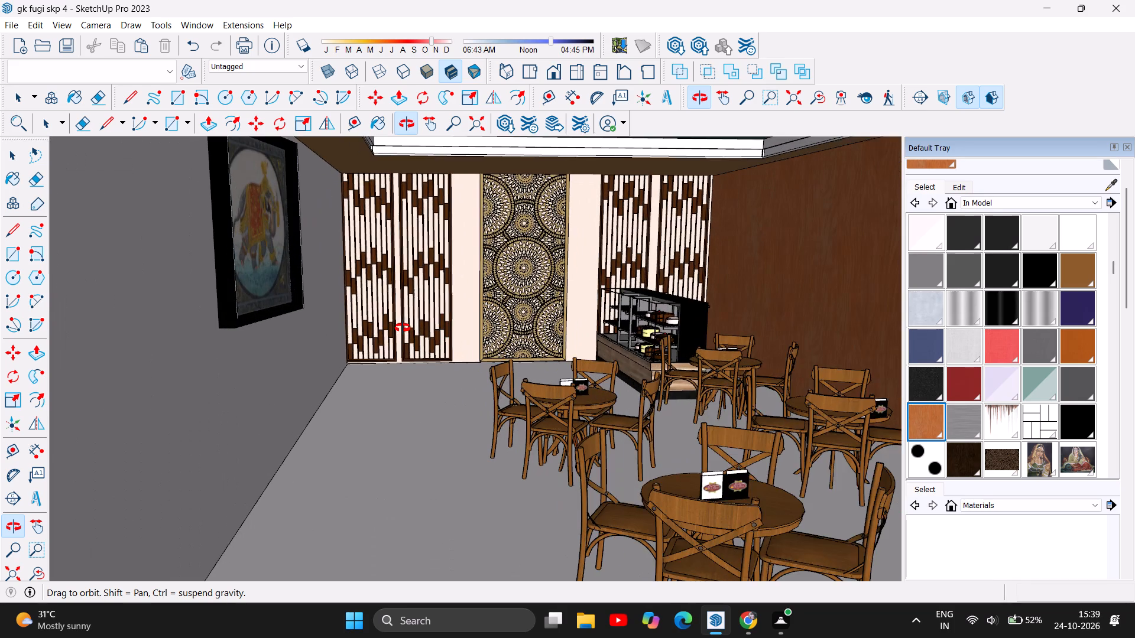
scroll(403, 328, up, 2)
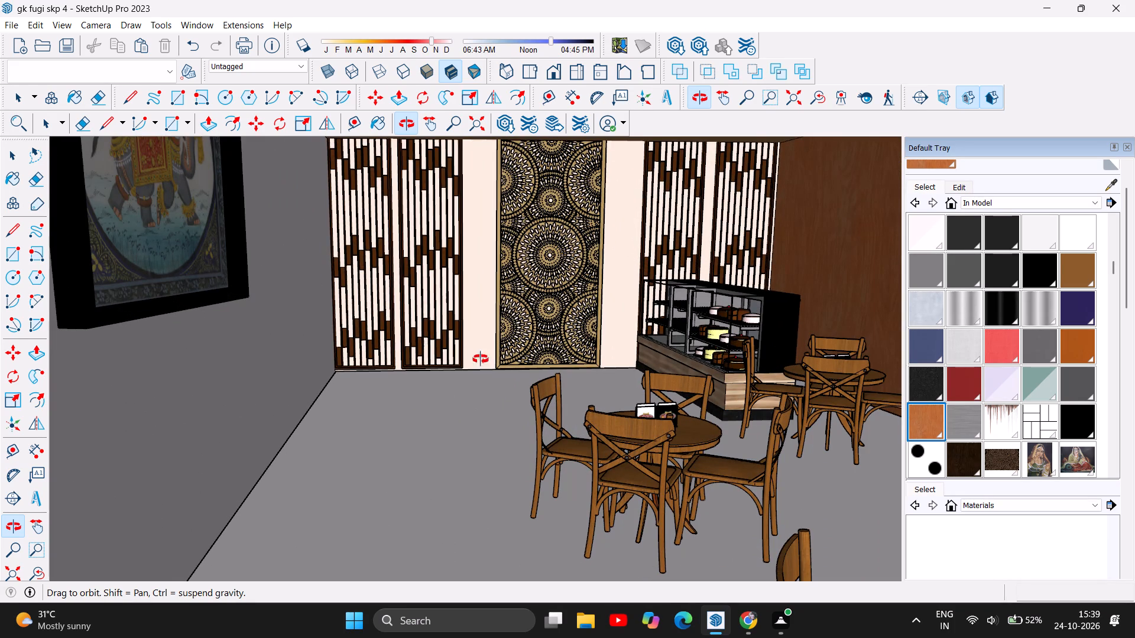
scroll(764, 386, down, 4)
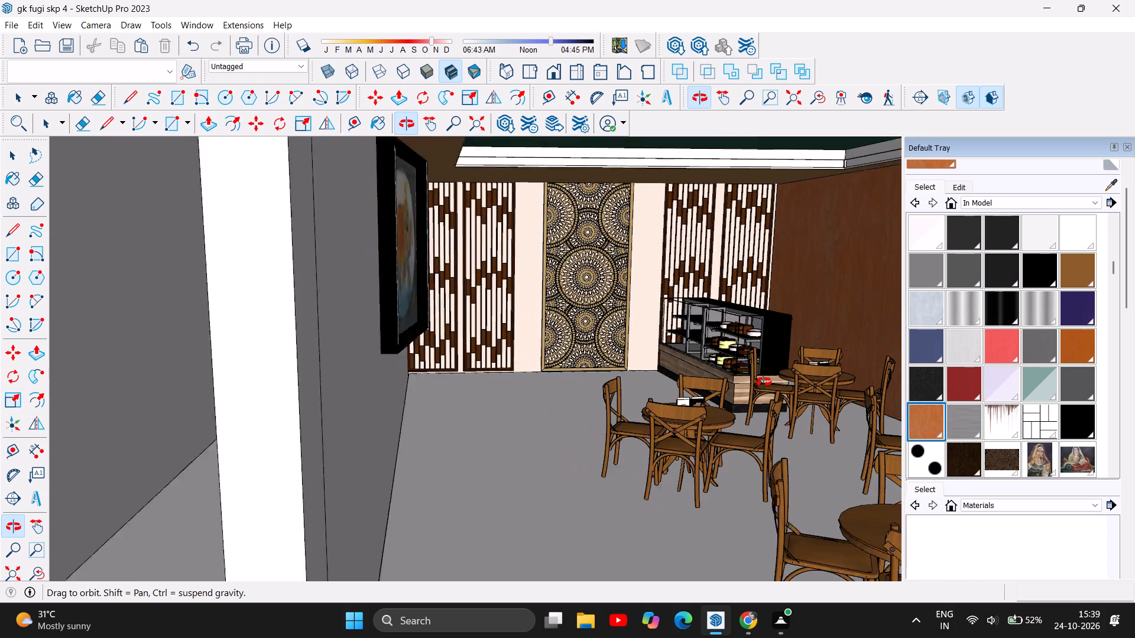
scroll(588, 341, down, 4)
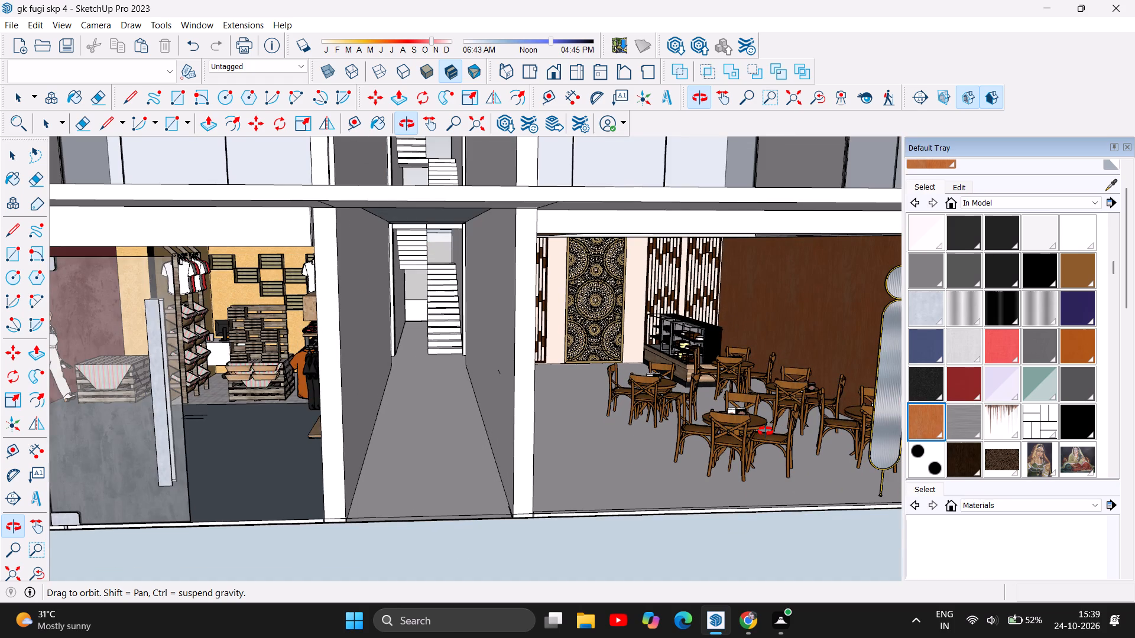
scroll(766, 431, up, 3)
drag(657, 416, 622, 407)
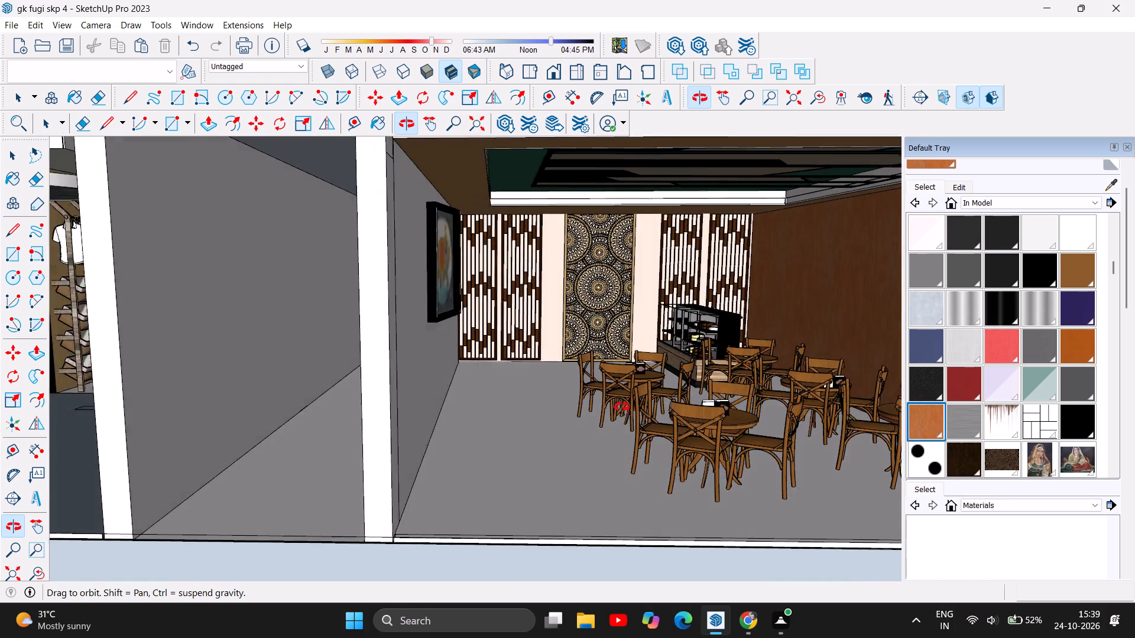
drag(622, 407, 560, 395)
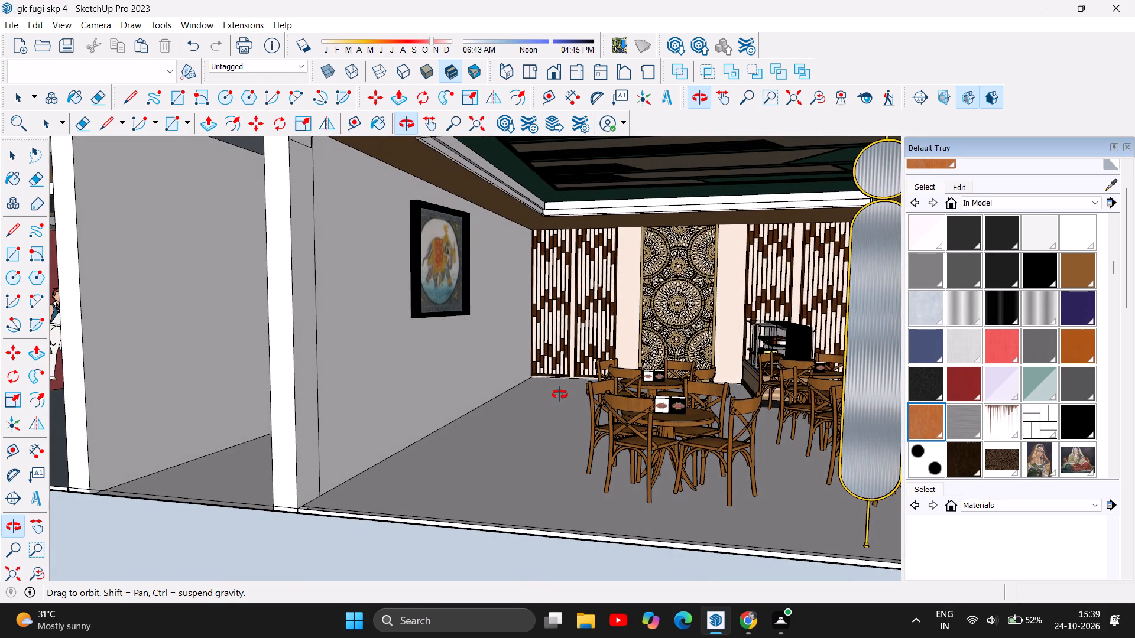
drag(560, 395, 603, 392)
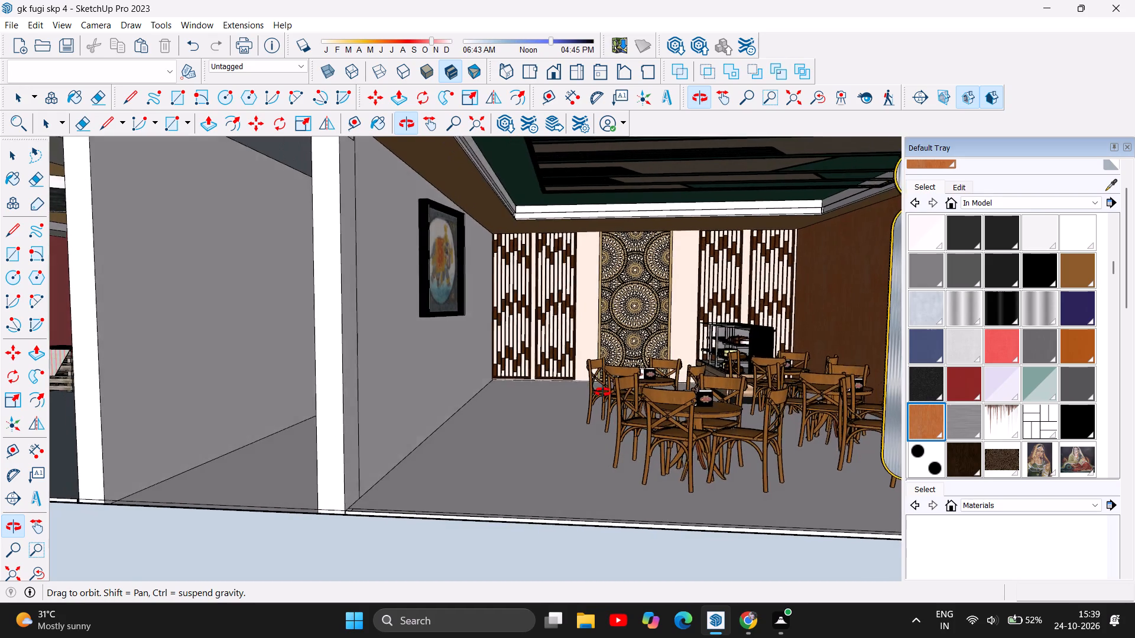
drag(603, 392, 764, 408)
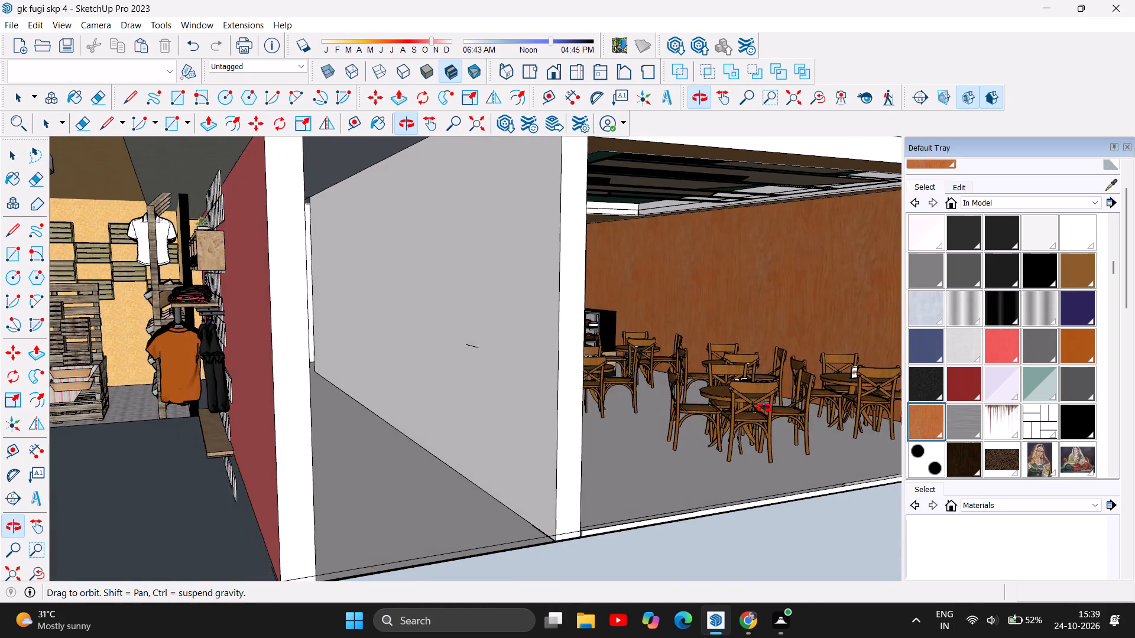
drag(764, 408, 790, 409)
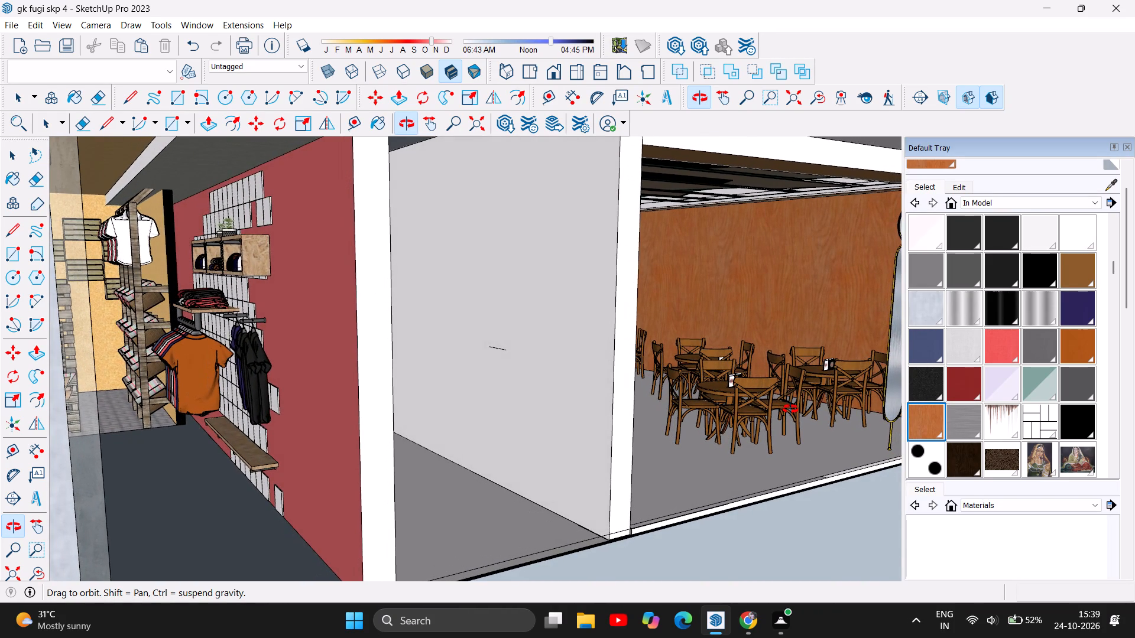
Inspect the café from the storefront, covering the corridor, wood-finished wall, seating, patterned back wall and hanging mirror panels.
drag(790, 409, 633, 421)
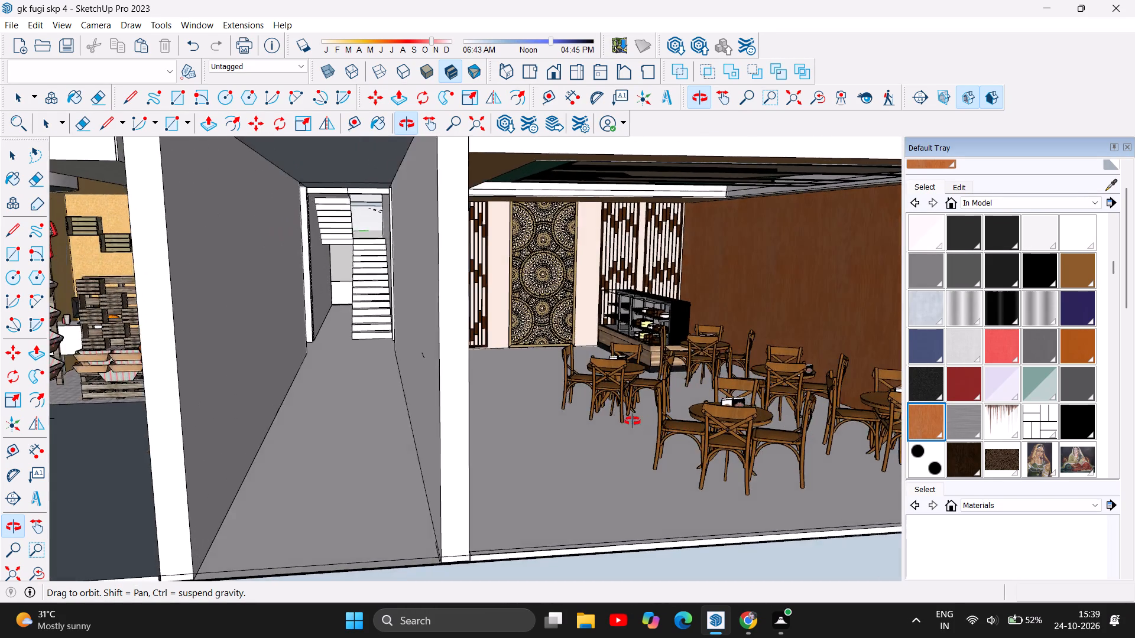
drag(633, 421, 524, 425)
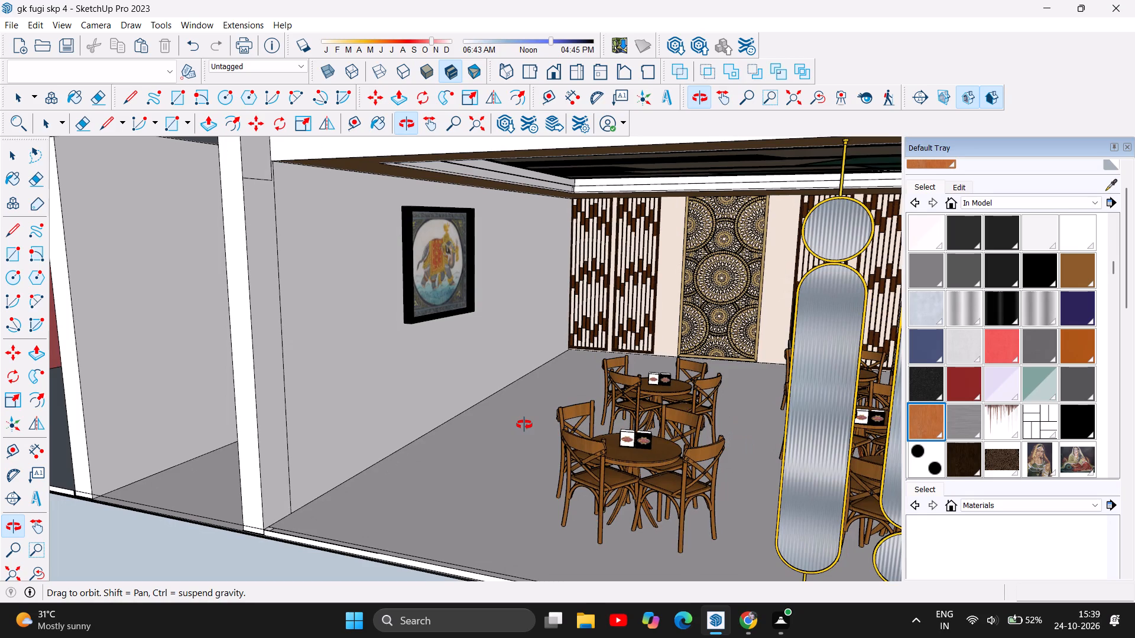
drag(524, 425, 570, 421)
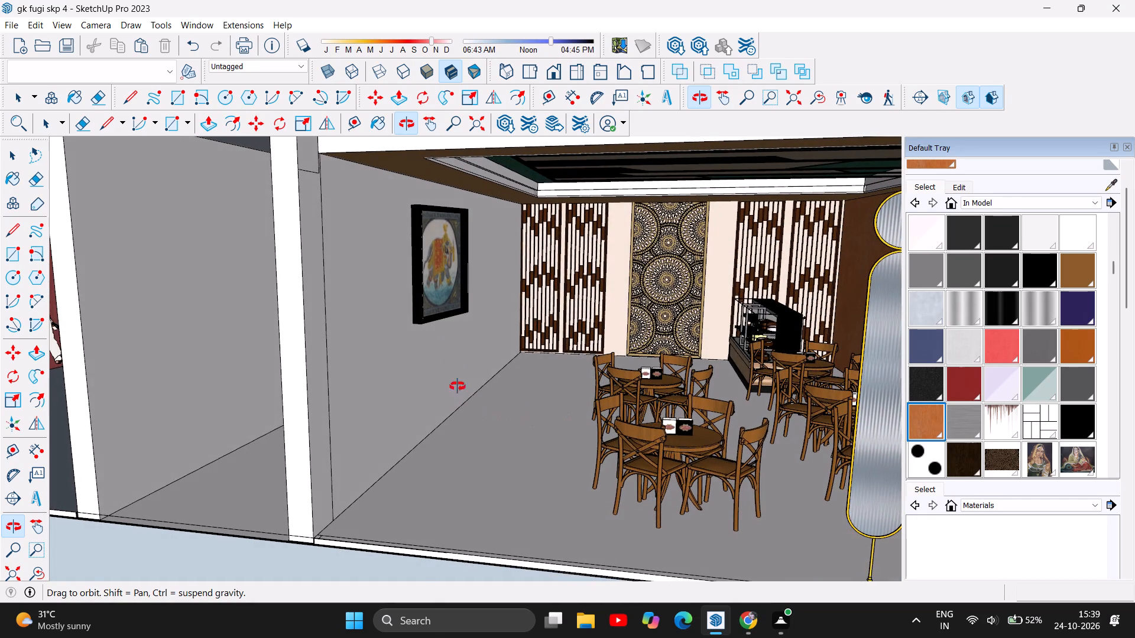
scroll(442, 334, down, 2)
drag(613, 404, 583, 405)
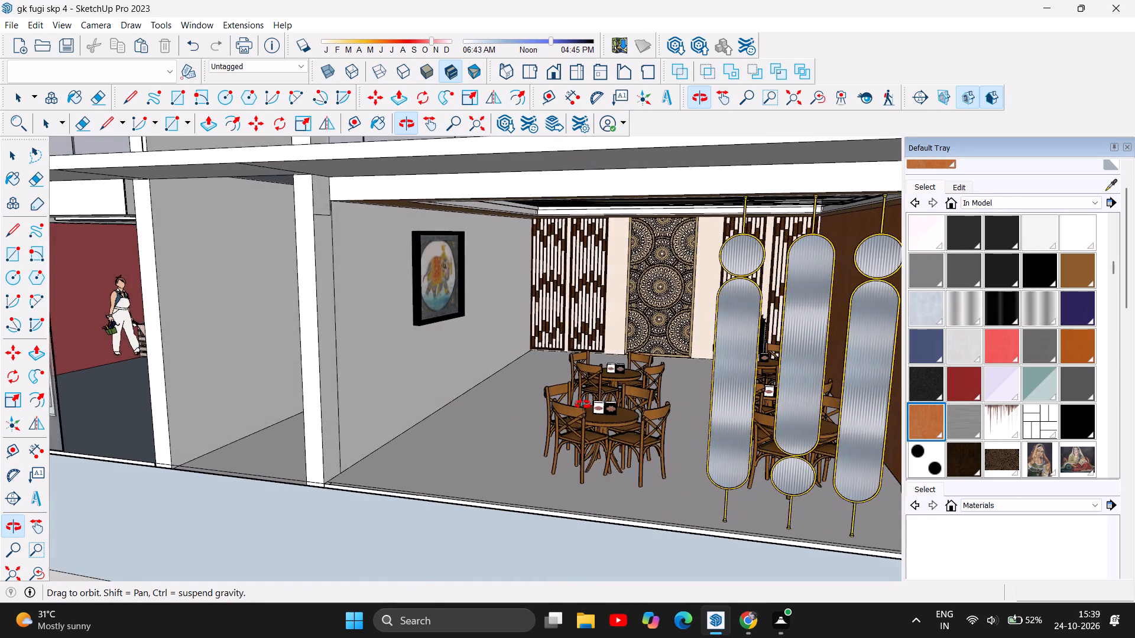
drag(583, 405, 497, 410)
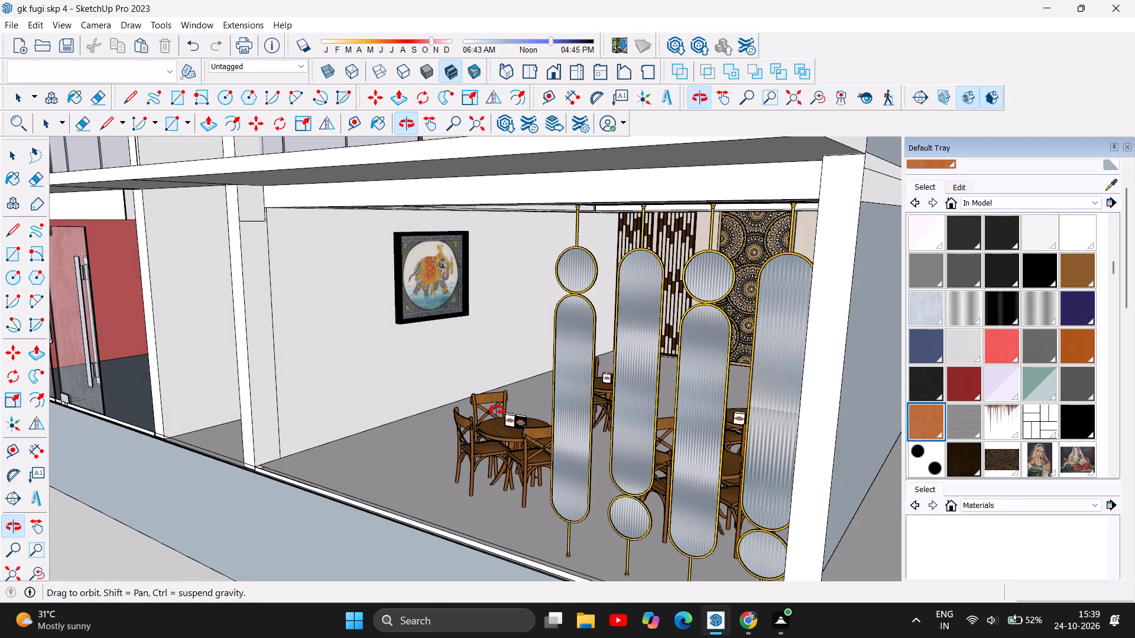
drag(497, 410, 475, 389)
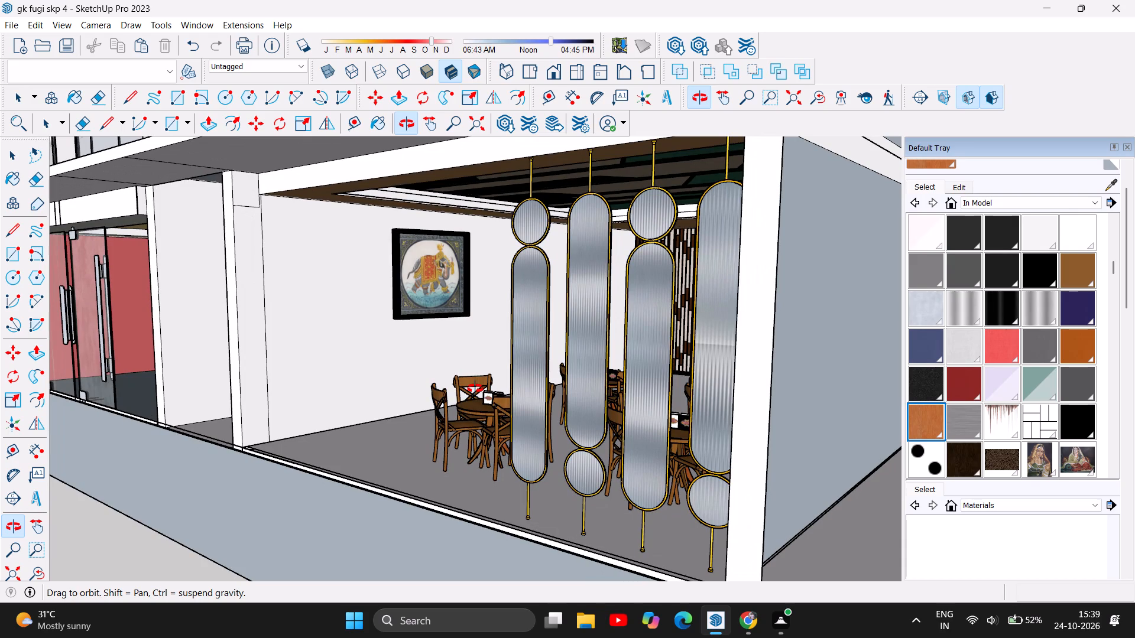
Examine the framed elephant painting on the café's side wall up close, along with the wall and ceiling edge around it.
scroll(441, 288, up, 3)
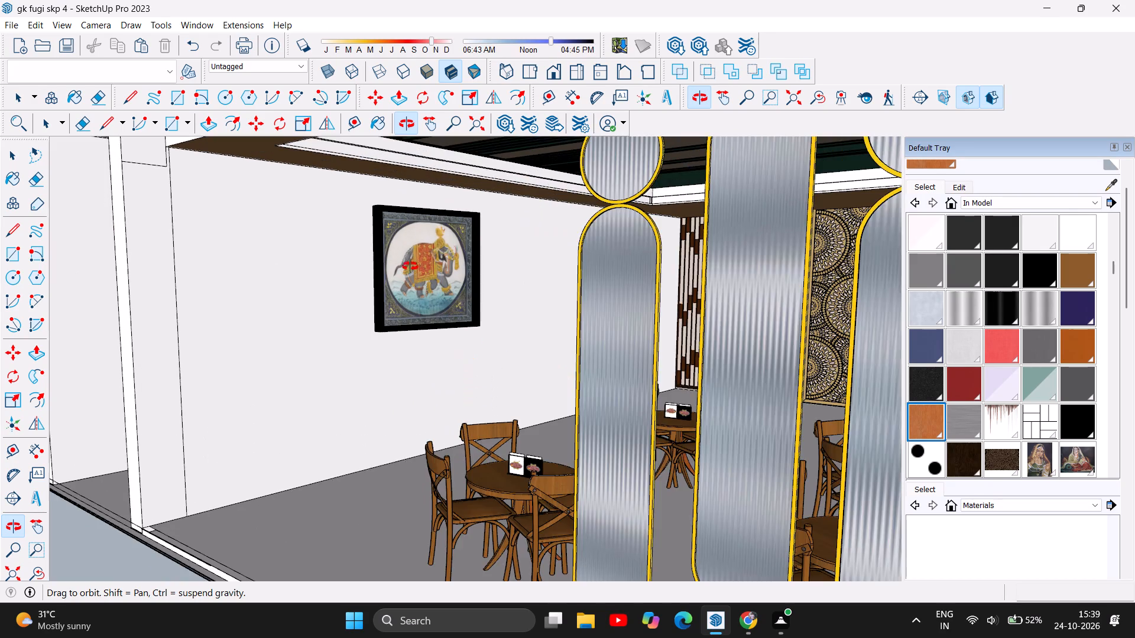
scroll(433, 236, up, 8)
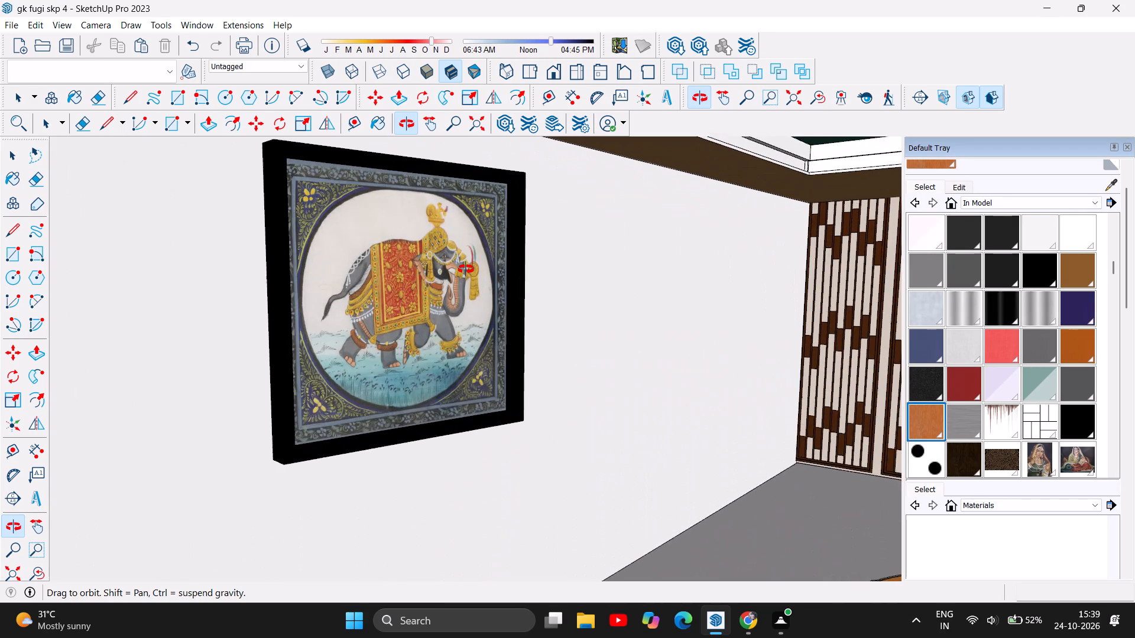
scroll(466, 269, up, 1)
scroll(393, 272, up, 1)
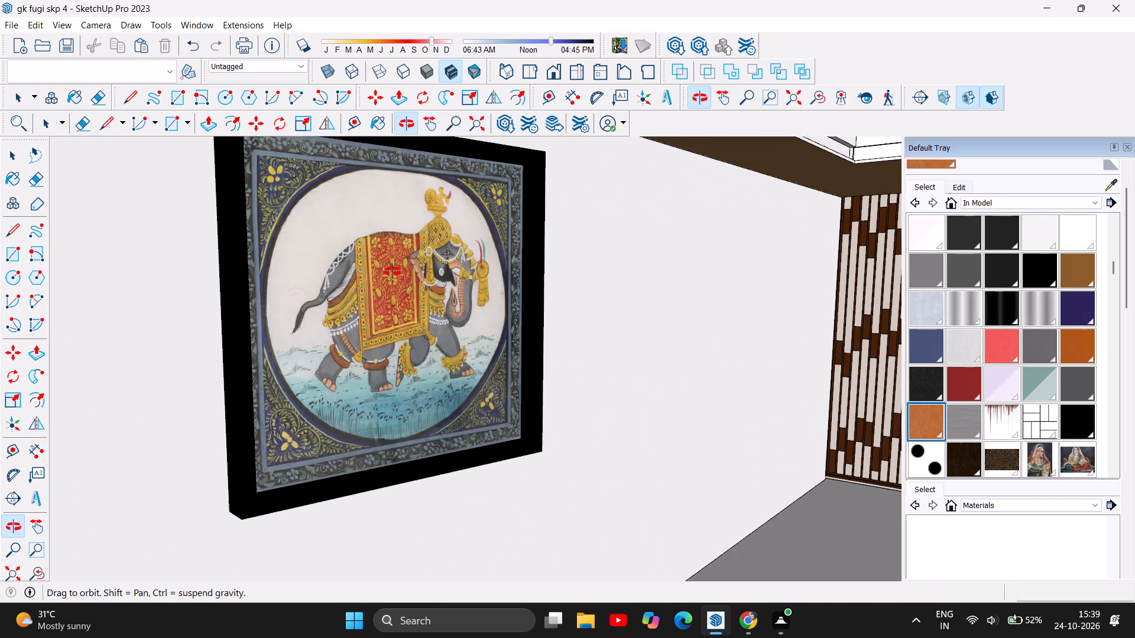
scroll(393, 272, up, 4)
scroll(447, 398, down, 1)
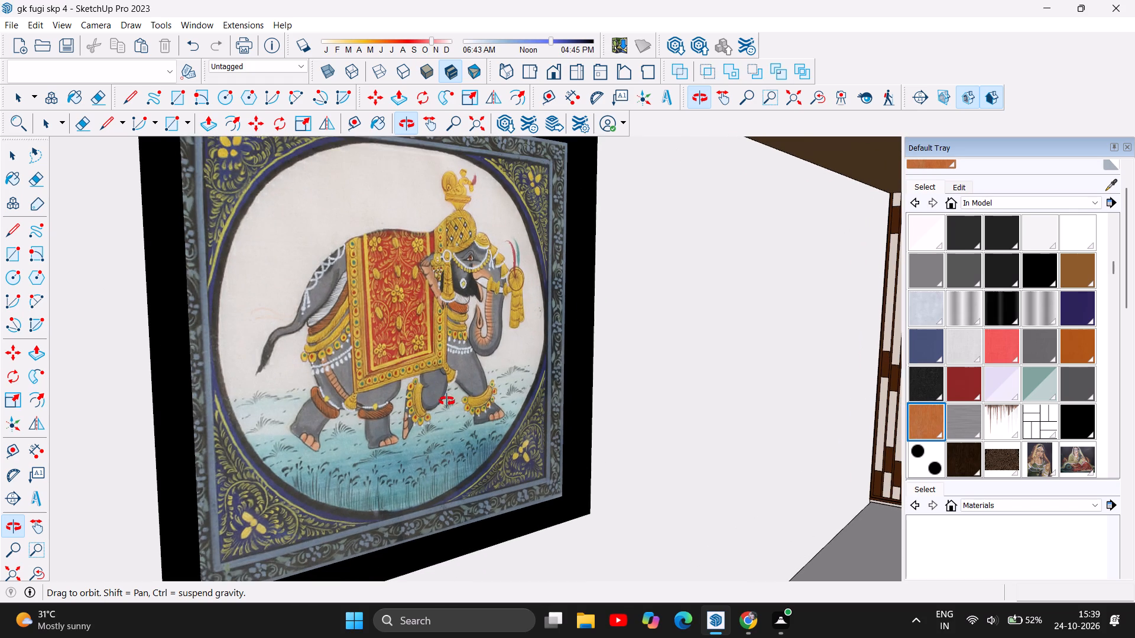
scroll(447, 408, down, 7)
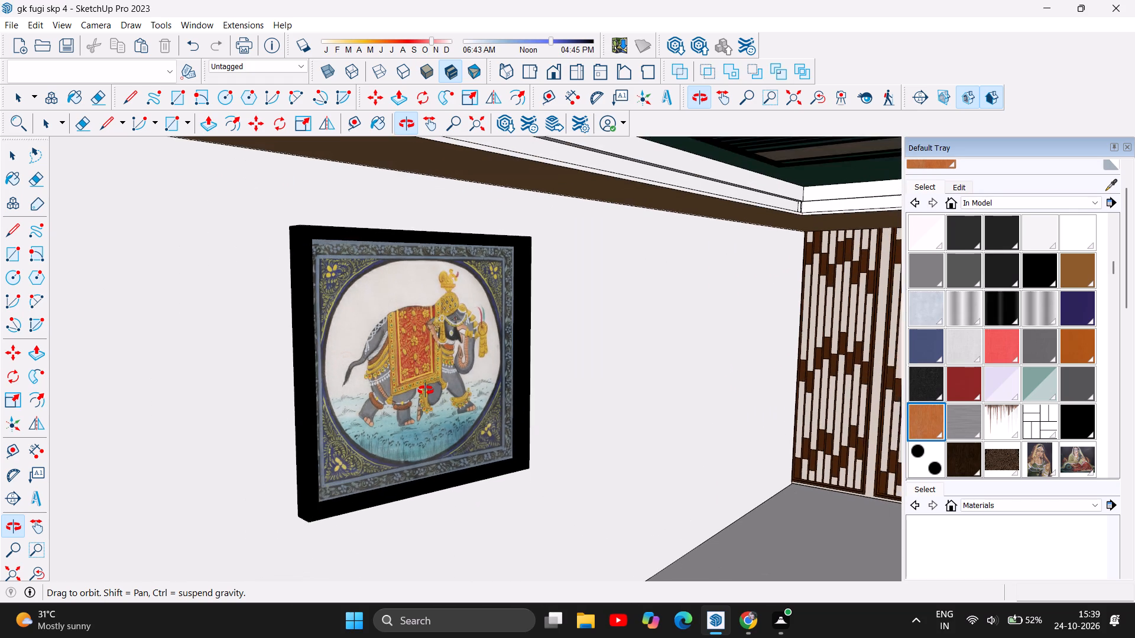
scroll(427, 384, down, 4)
Examine the two-storey building's exterior, including the shop and café fronts and the long side wall.
drag(515, 481, 508, 451)
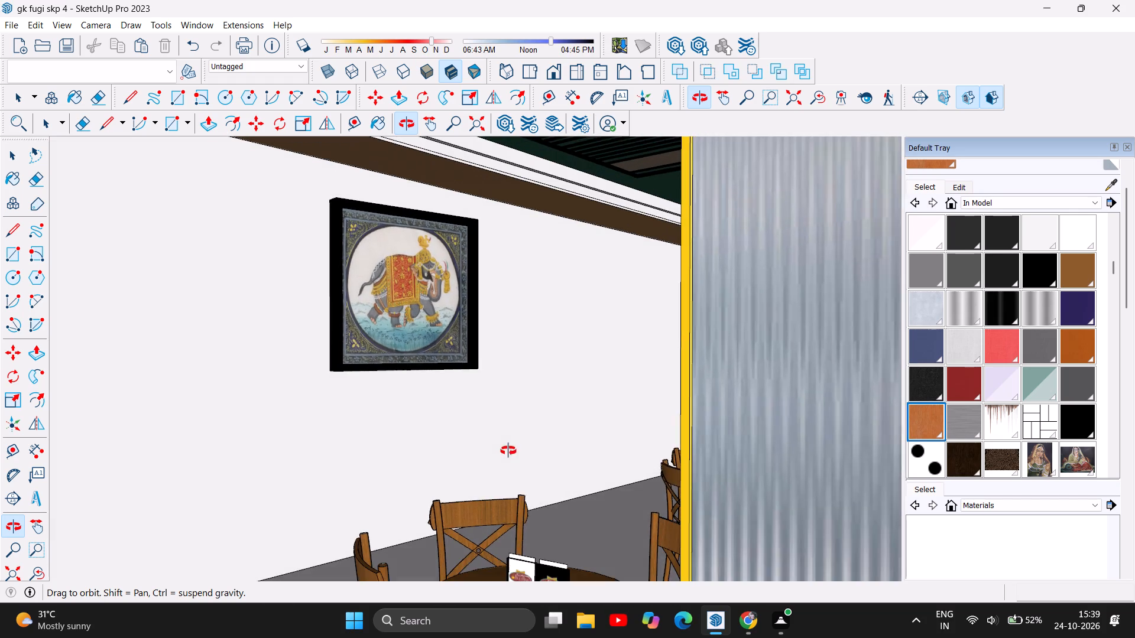
scroll(523, 456, down, 10)
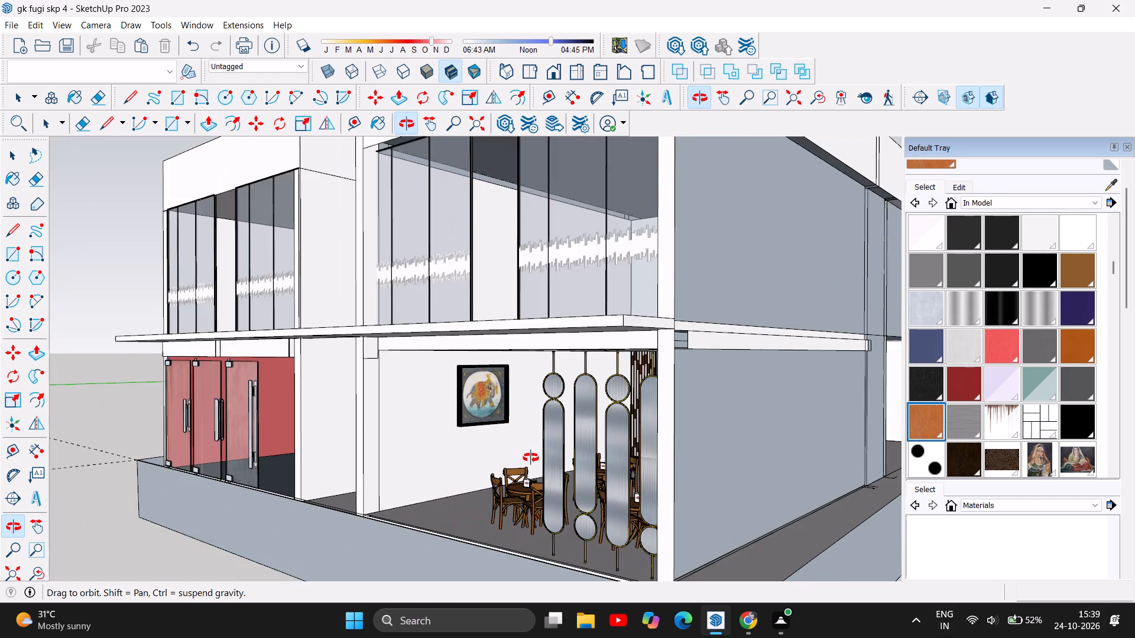
scroll(562, 524, up, 1)
scroll(504, 436, down, 2)
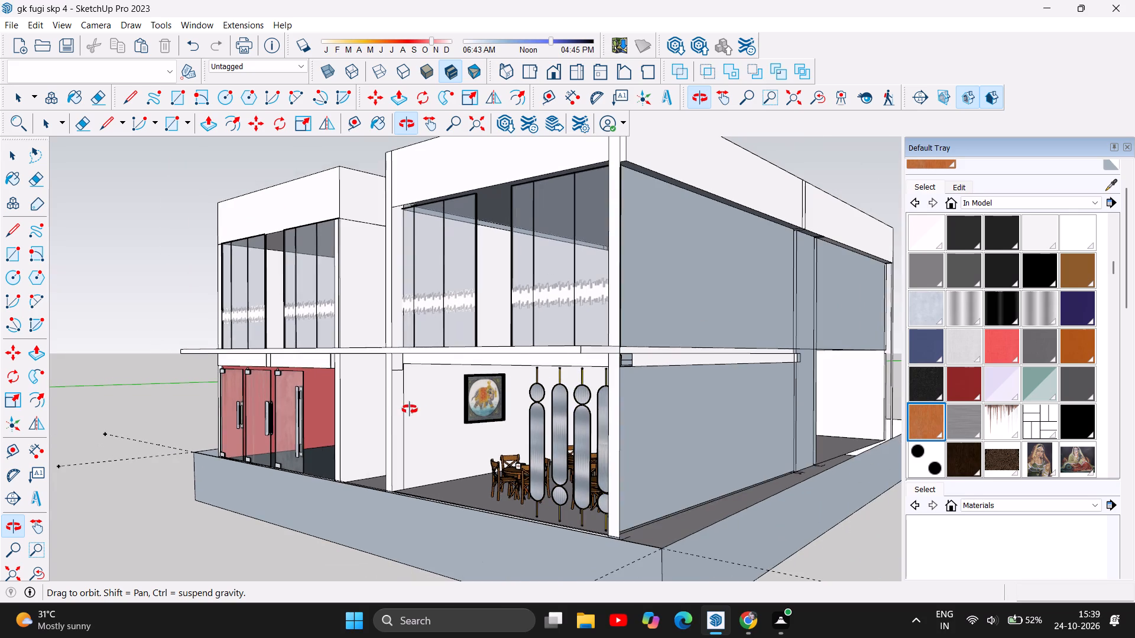
scroll(405, 412, down, 4)
drag(644, 426, 618, 477)
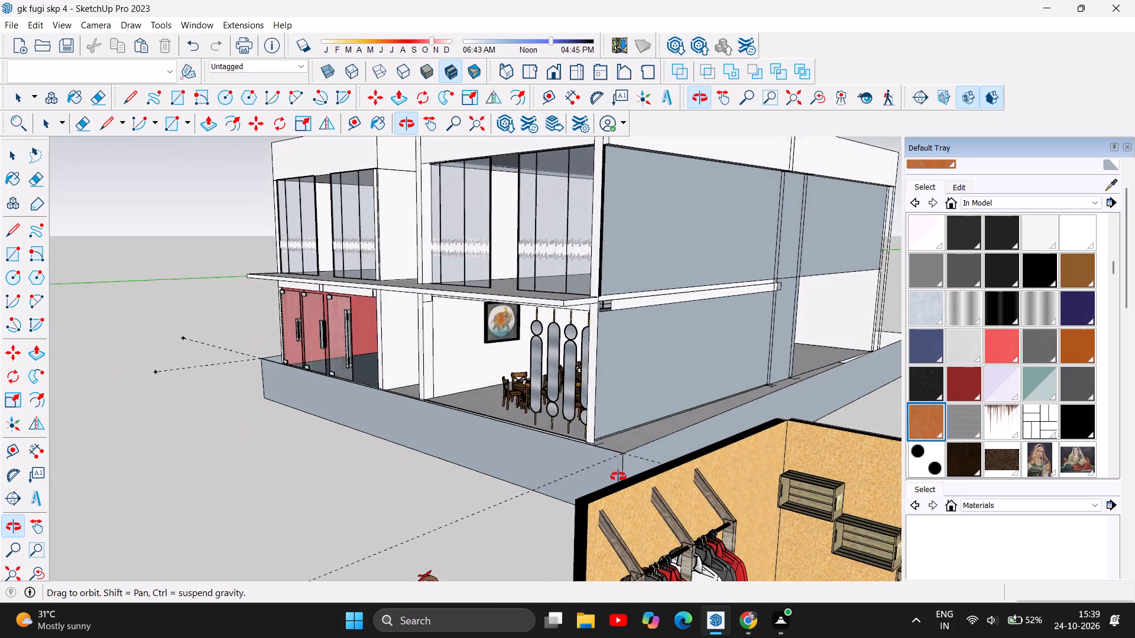
drag(618, 477, 575, 477)
Delete the interior reference image with its attached lattice panel standing outside the building.
scroll(401, 392, down, 6)
scroll(328, 376, down, 5)
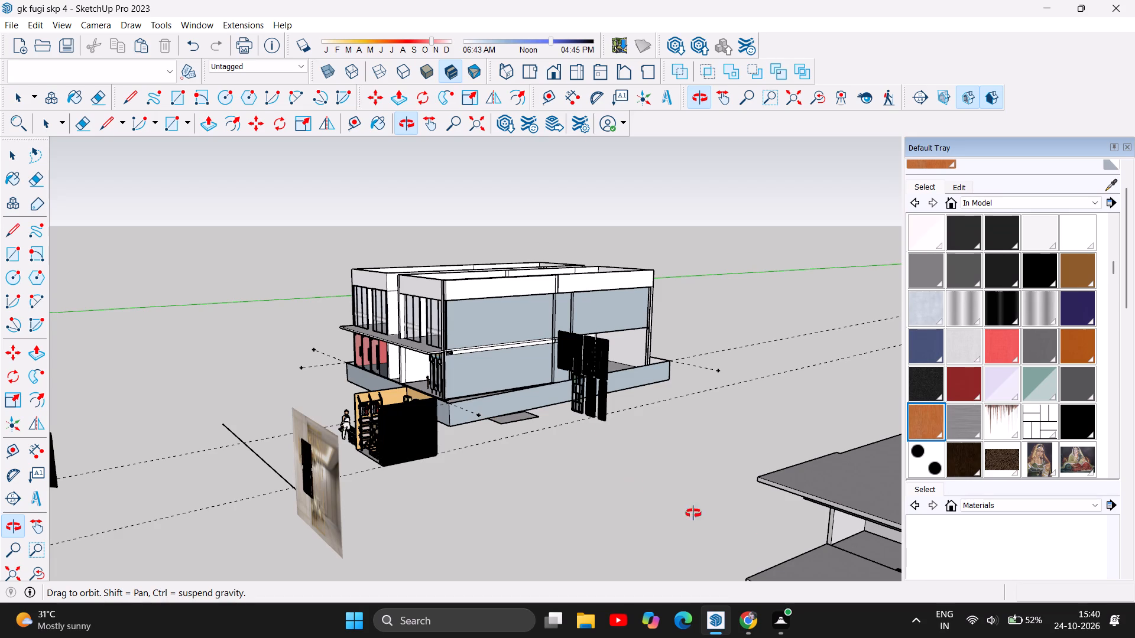
drag(468, 447, 670, 458)
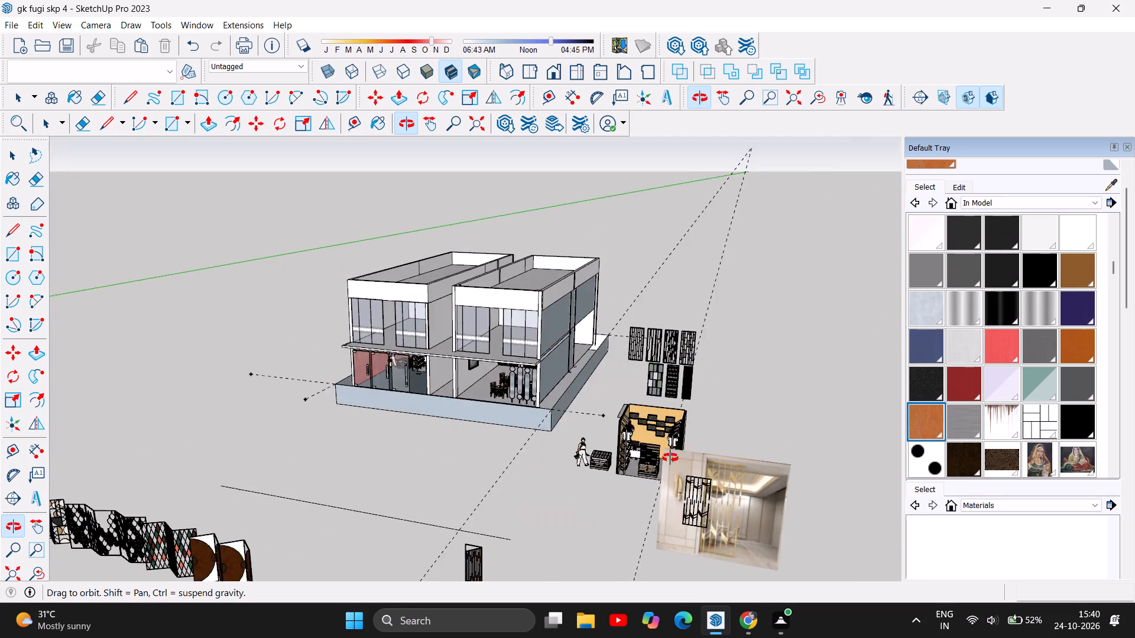
drag(670, 458, 724, 448)
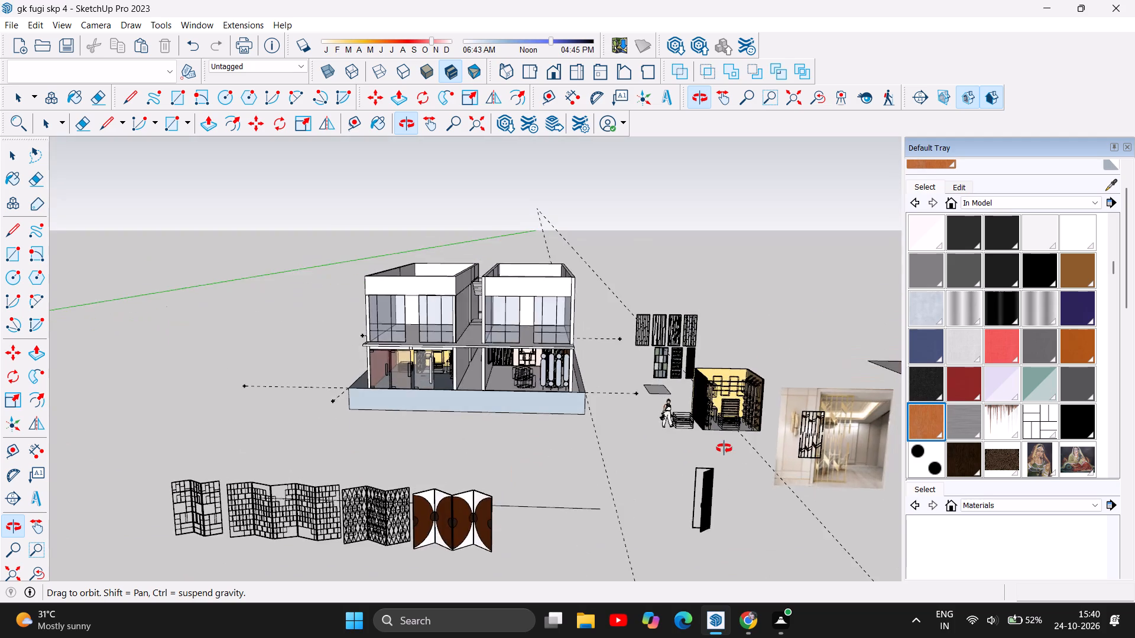
drag(724, 448, 589, 447)
click(17, 157)
click(590, 470)
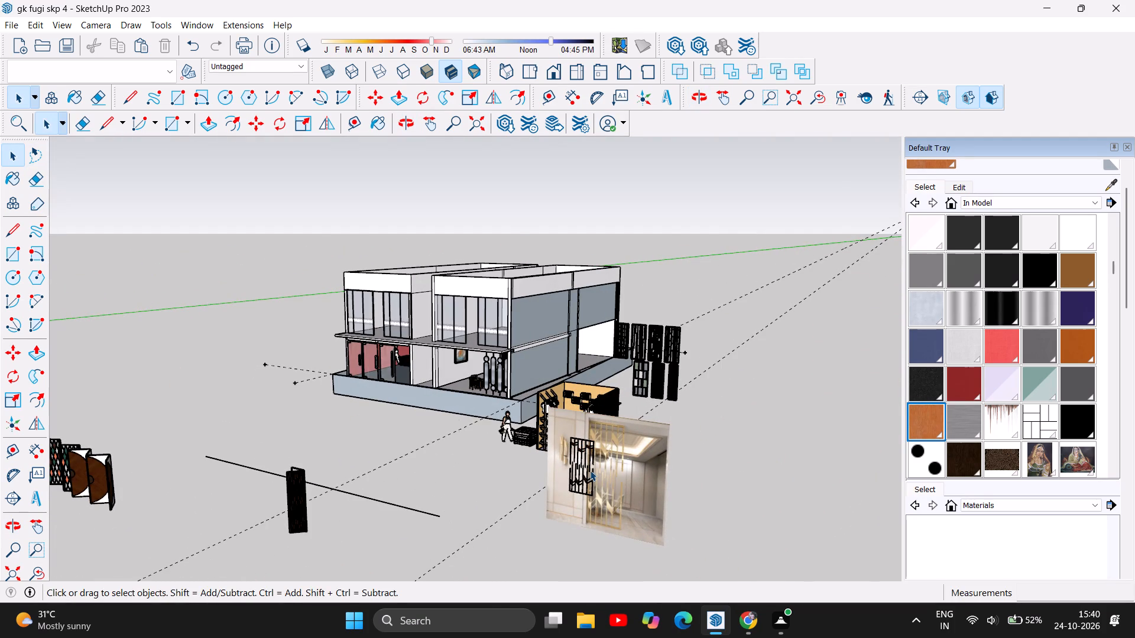
key(Delete)
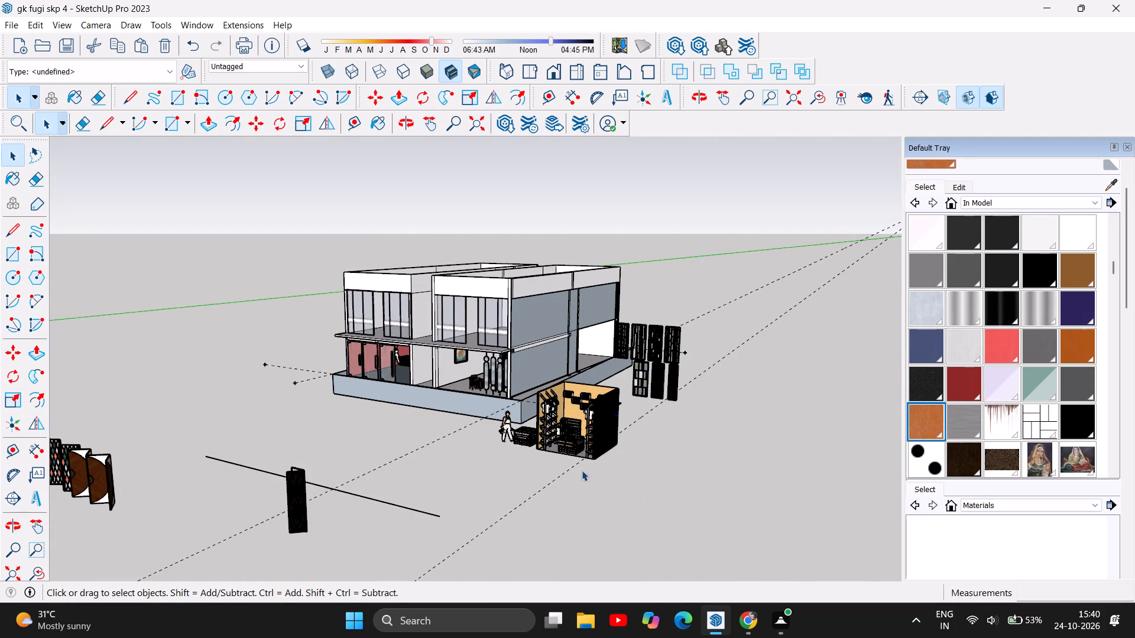
Delete the spare furnished clothing-shop model, including its human figure and display table, beside the building.
click(602, 424)
key(Delete)
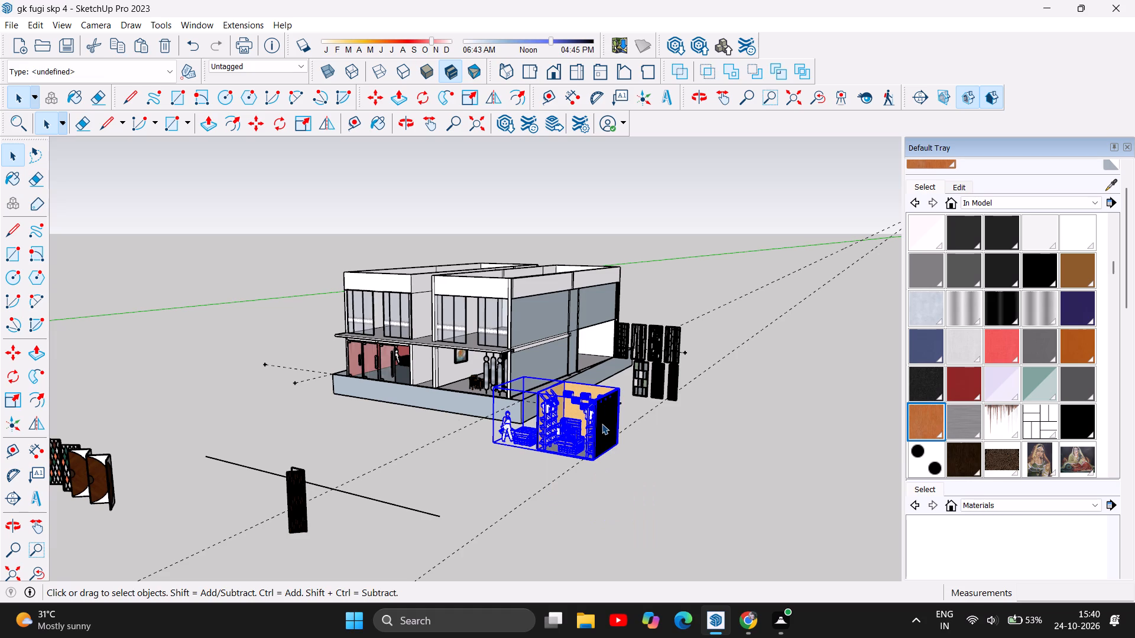
click(595, 401)
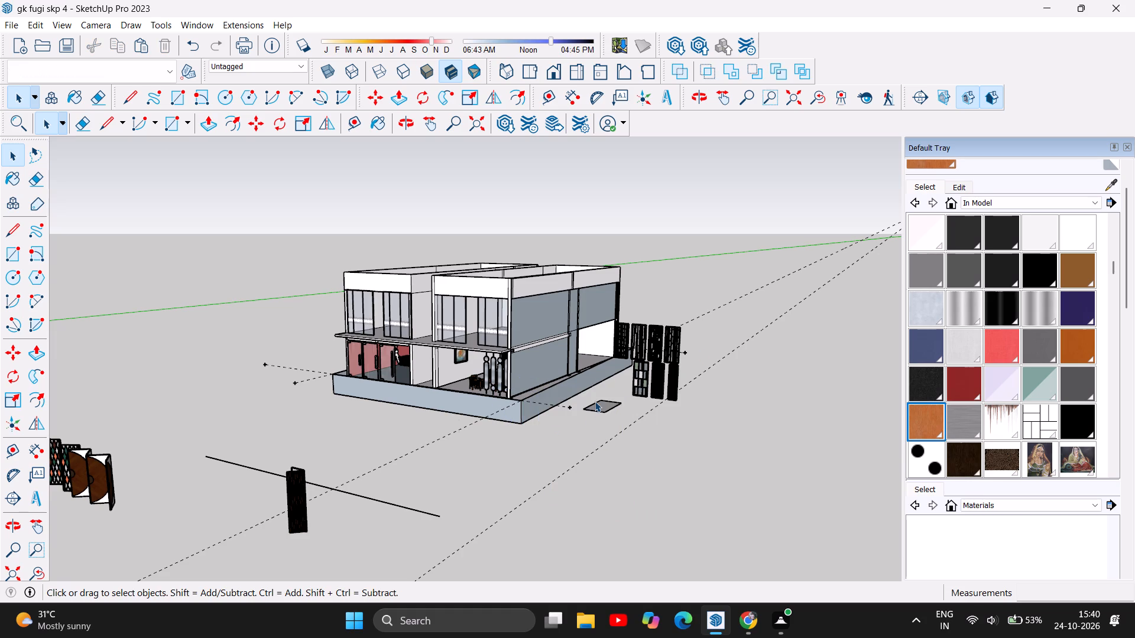
Delete the seven spare decorative lattice panels standing in two rows beside the building.
click(646, 359)
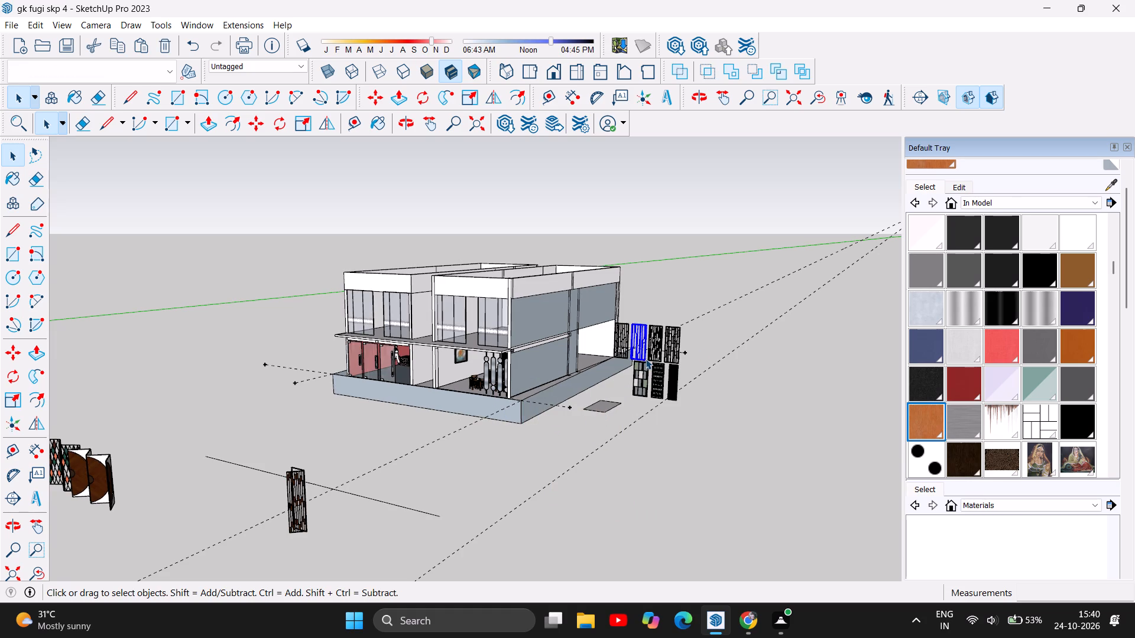
key(Delete)
click(664, 340)
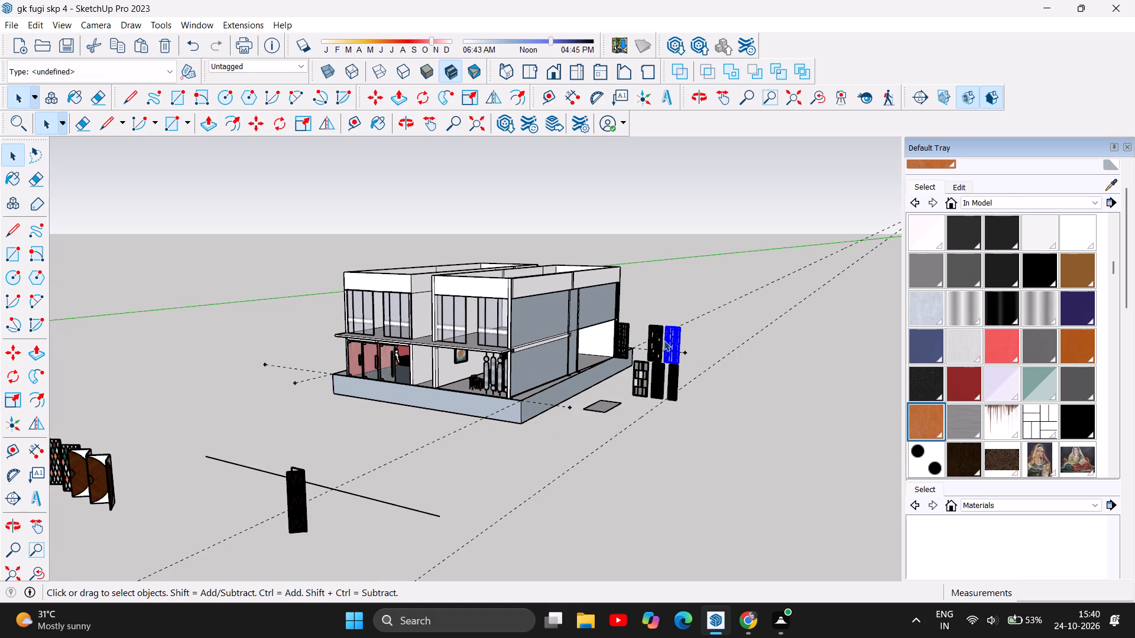
key(Delete)
click(659, 344)
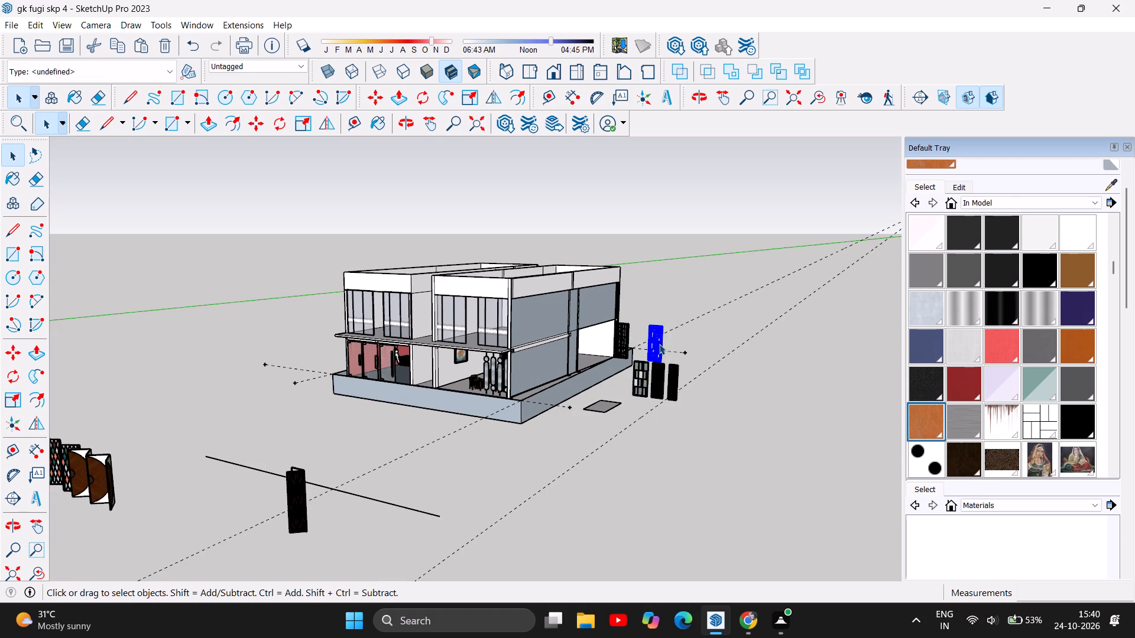
key(Delete)
click(625, 349)
key(Delete)
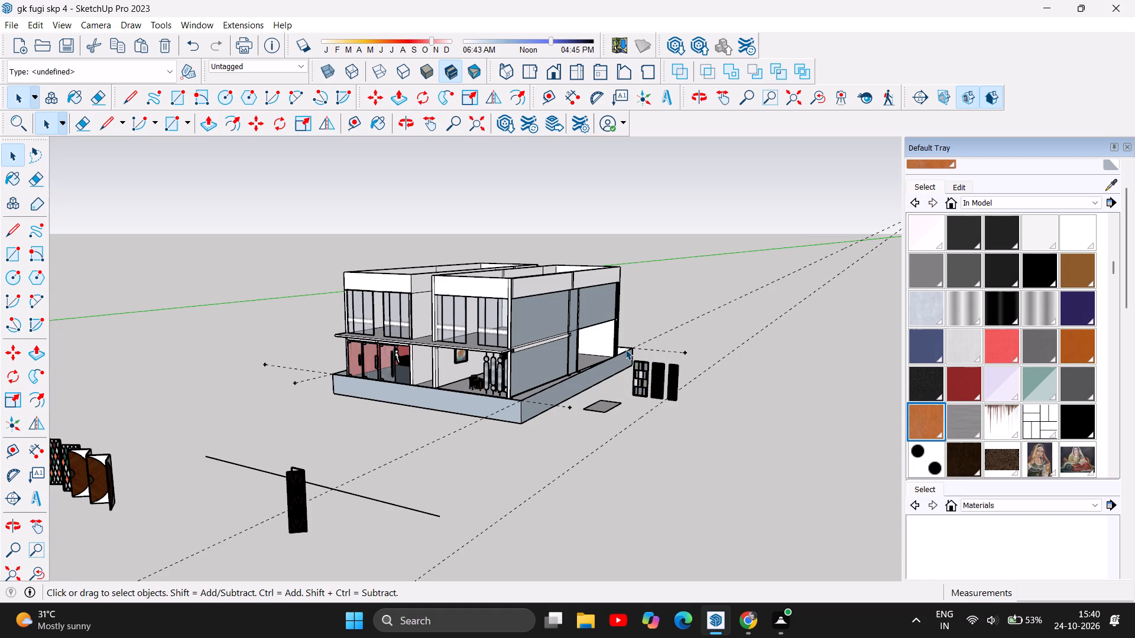
click(642, 375)
key(Delete)
click(662, 389)
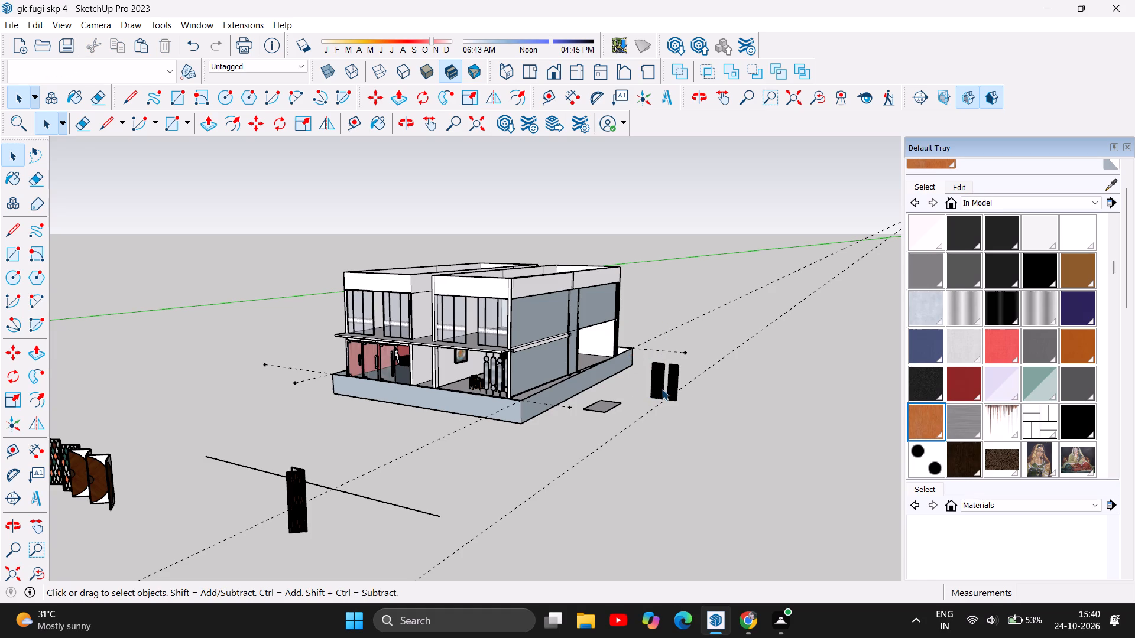
key(Delete)
click(671, 389)
key(Delete)
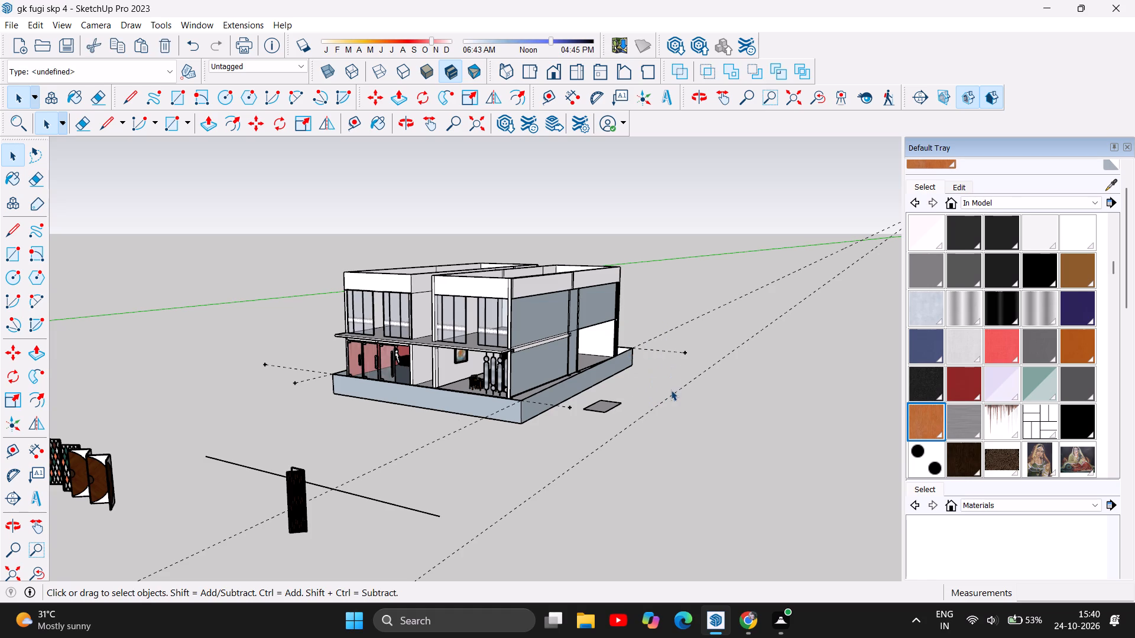
Lasso-select and delete the flat grey slab lying on the ground beside the building's long side.
click(602, 402)
scroll(605, 401, up, 5)
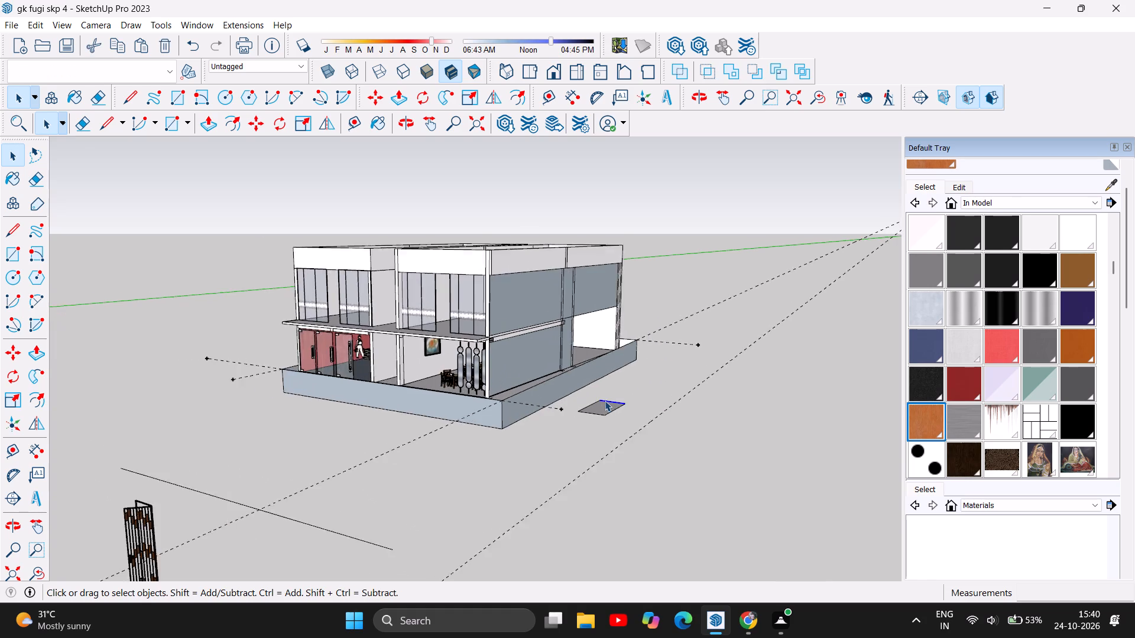
scroll(605, 401, up, 3)
click(43, 157)
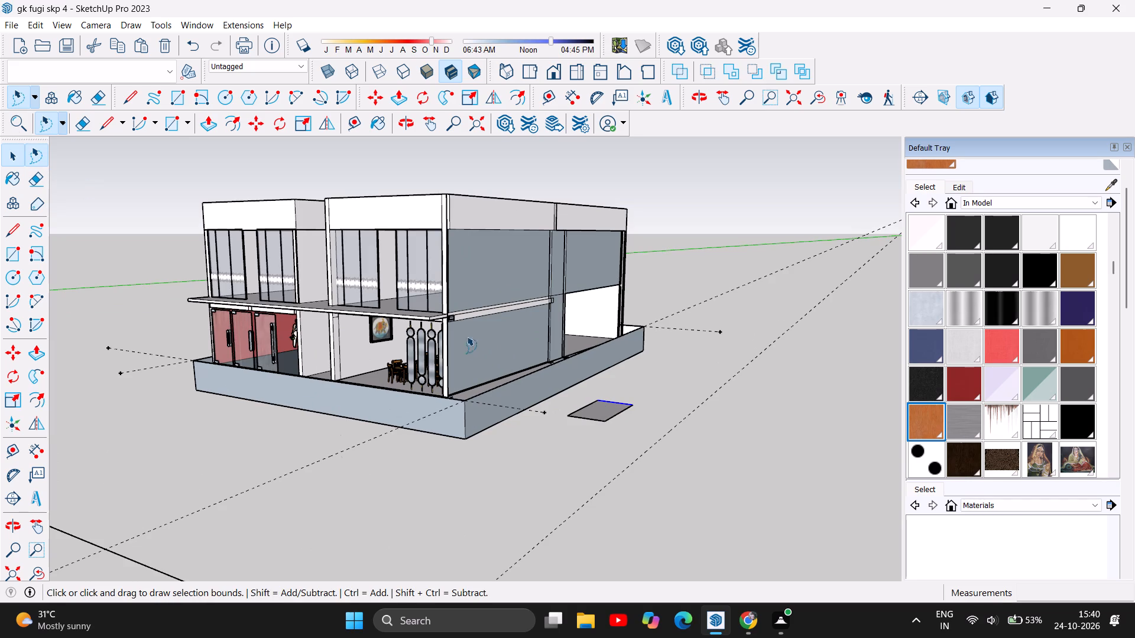
drag(550, 403, 638, 380)
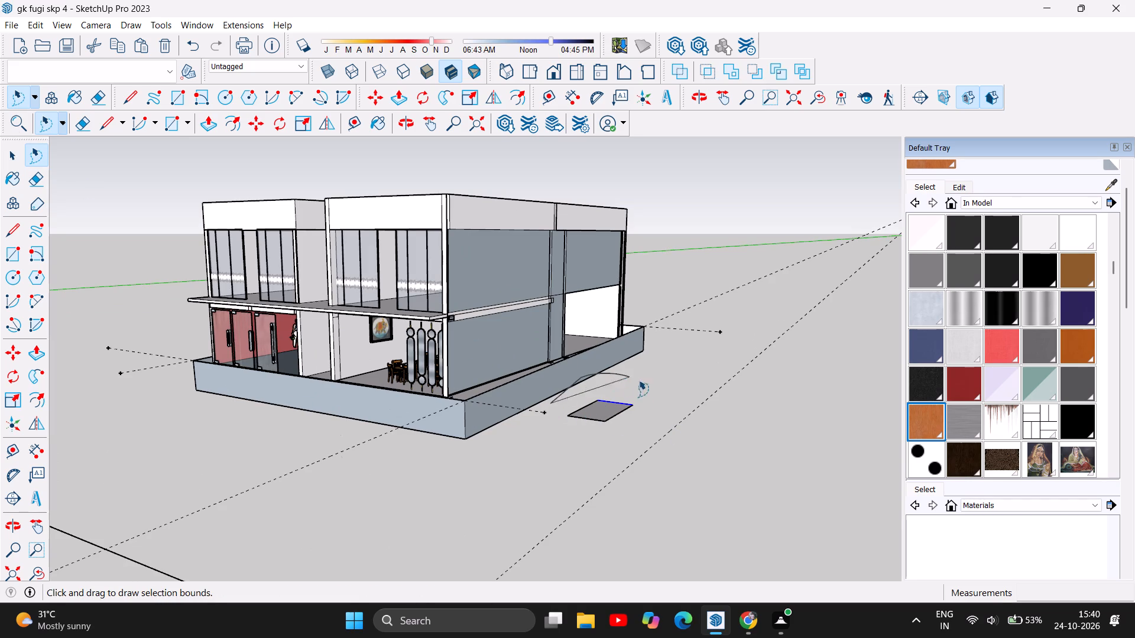
drag(638, 380, 586, 450)
scroll(599, 411, up, 5)
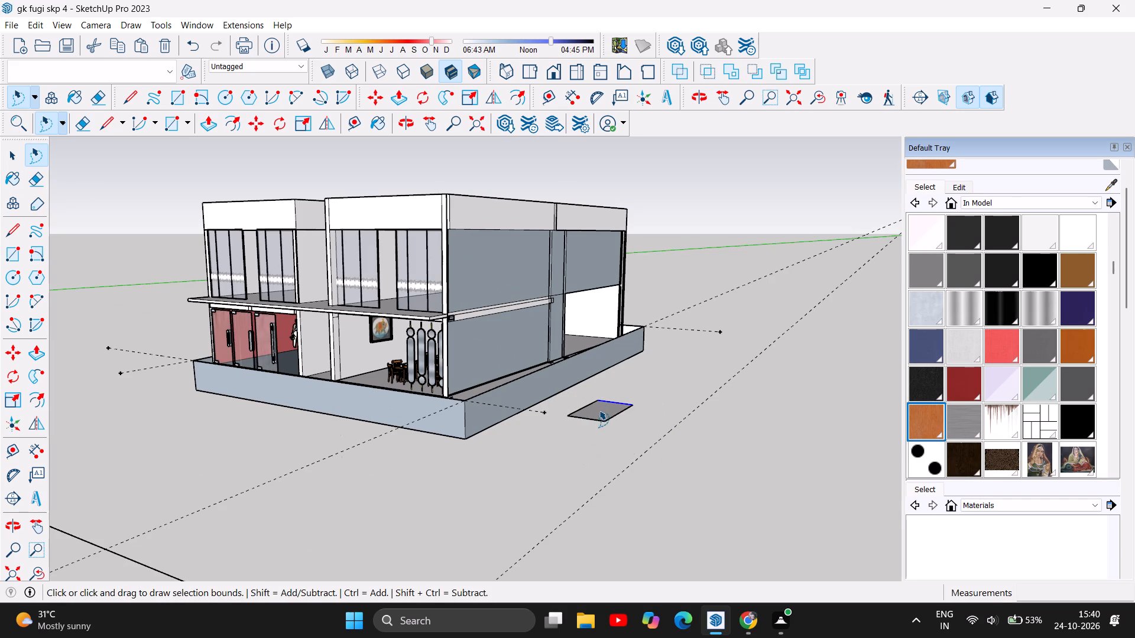
scroll(599, 411, up, 1)
key(Delete)
scroll(670, 428, down, 2)
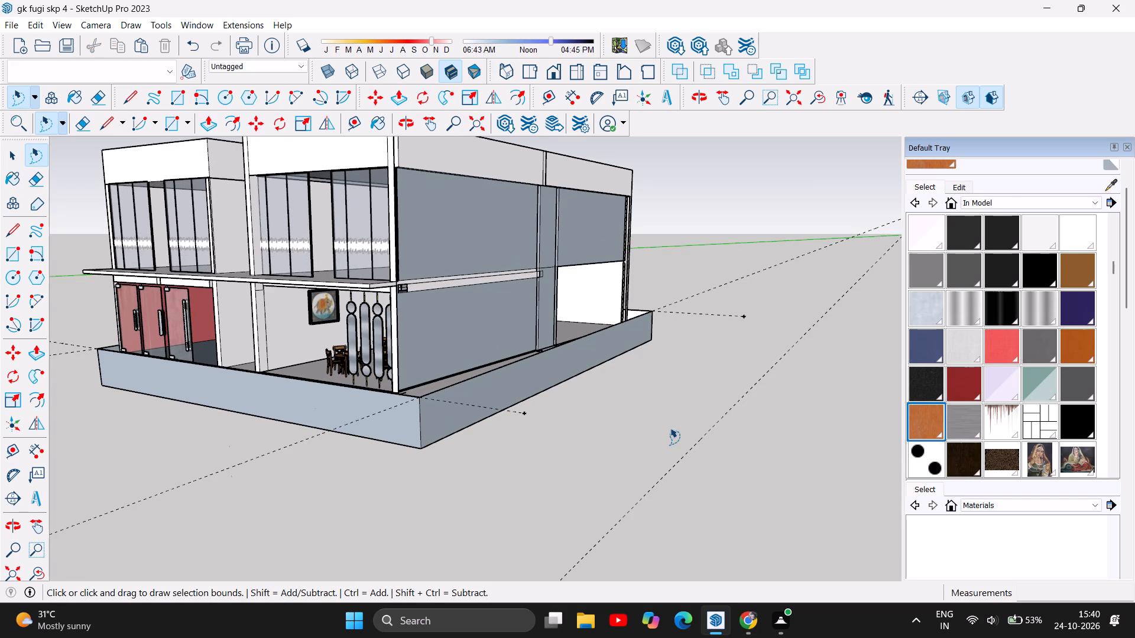
scroll(670, 428, down, 7)
scroll(670, 378, down, 7)
scroll(712, 336, down, 6)
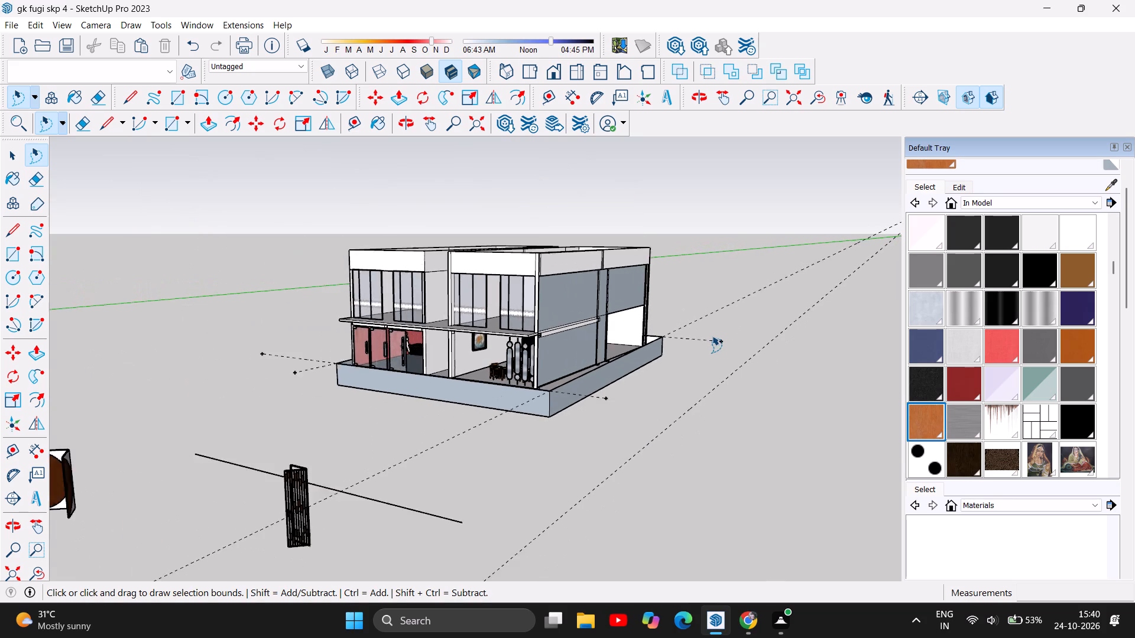
scroll(512, 483, down, 5)
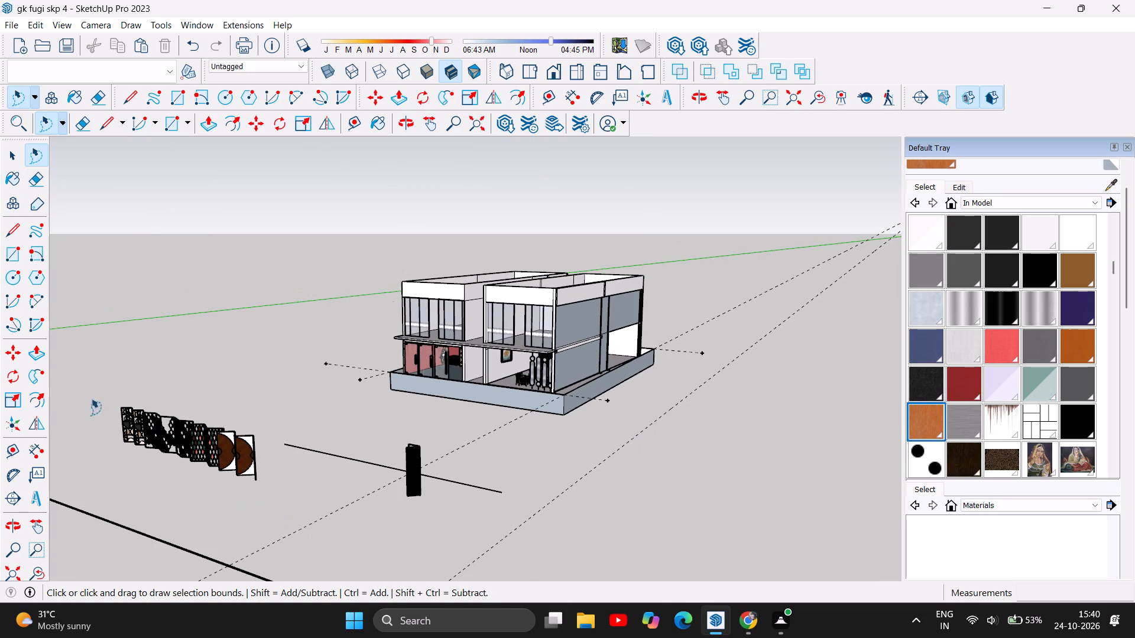
Select and delete the row of spare lattice and arched panels standing apart from the building.
drag(90, 422, 94, 453)
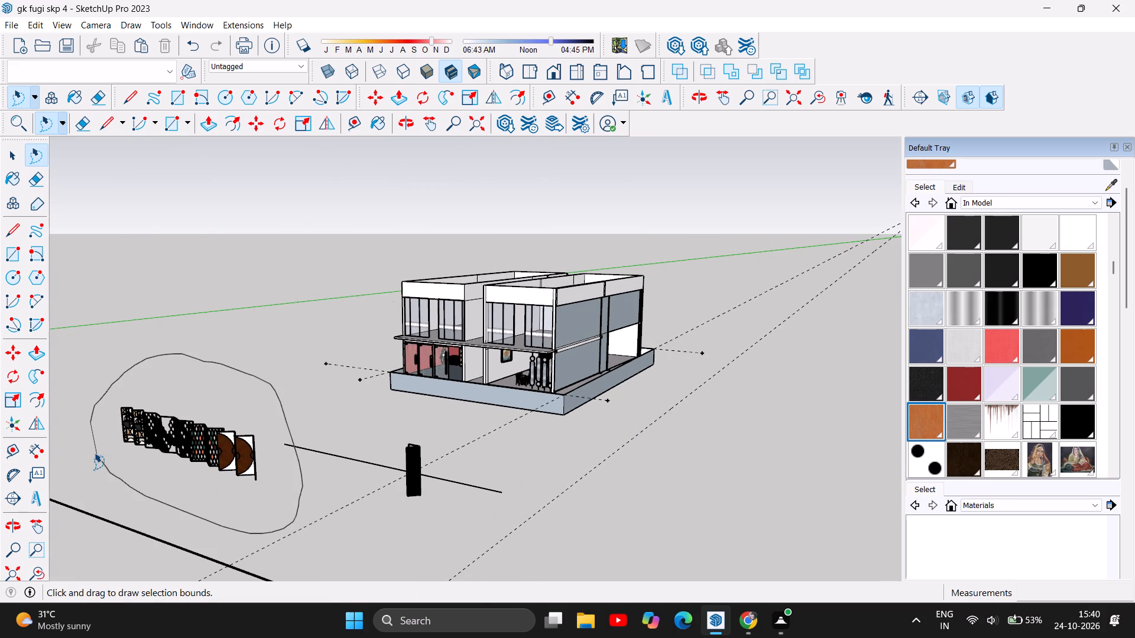
drag(105, 421, 261, 454)
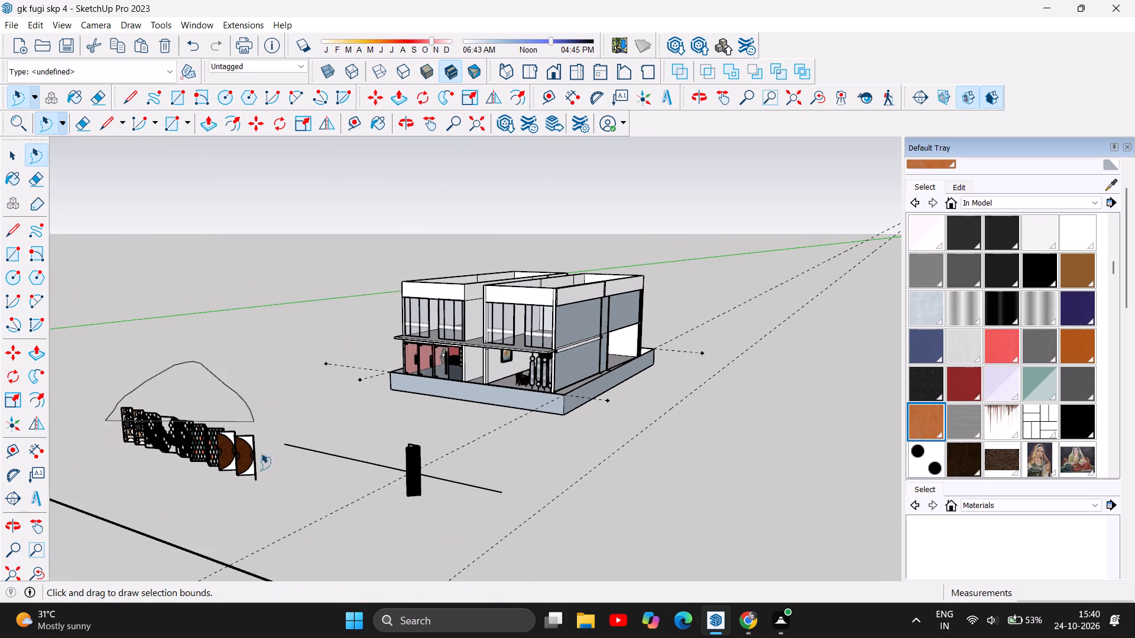
drag(261, 454, 64, 449)
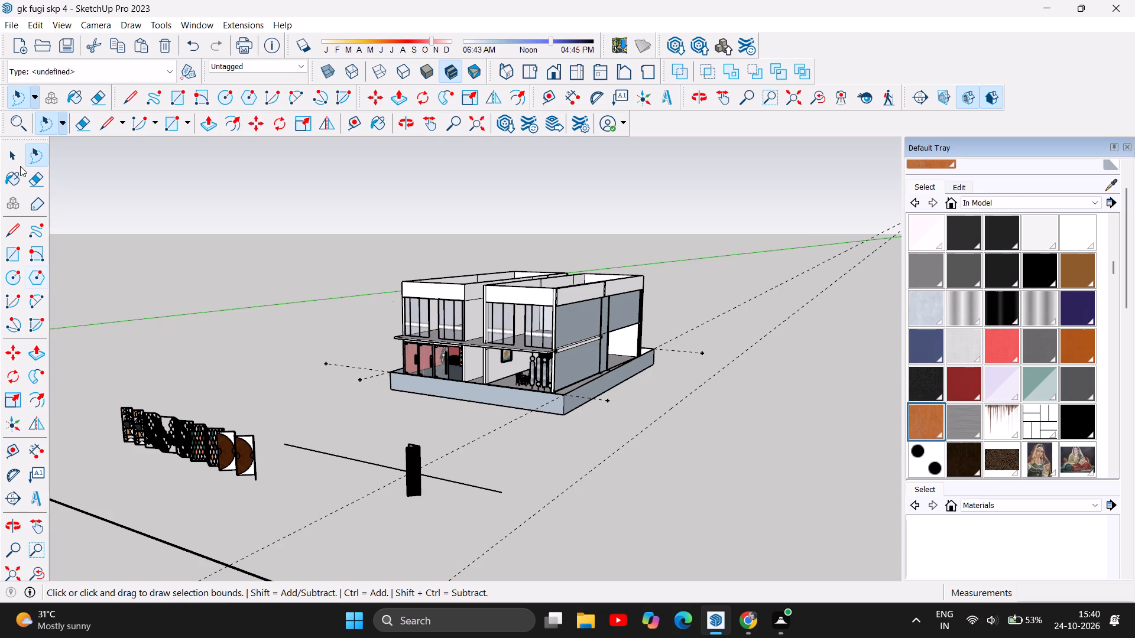
click(20, 166)
click(150, 438)
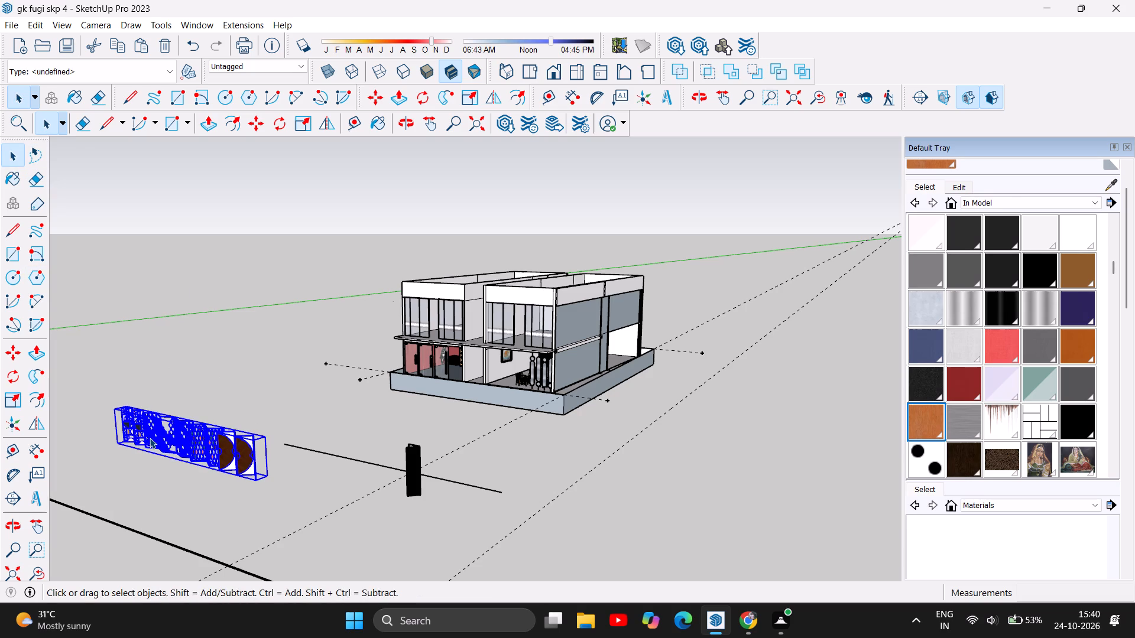
key(Delete)
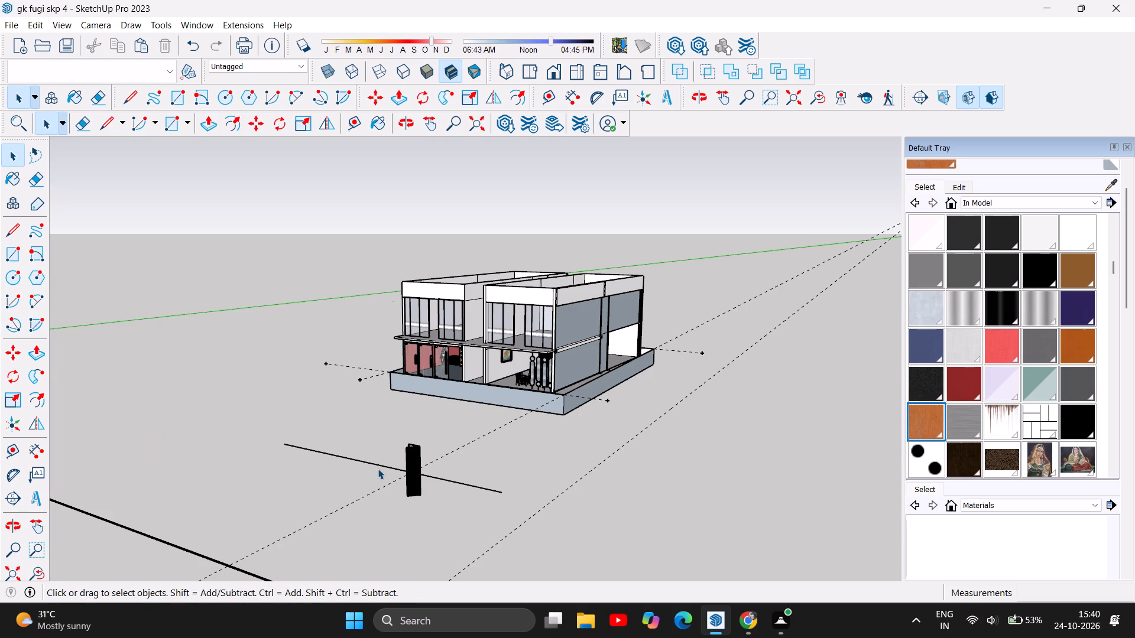
Delete the loose straight line and the dark upright piece standing on it in front of the building.
click(378, 465)
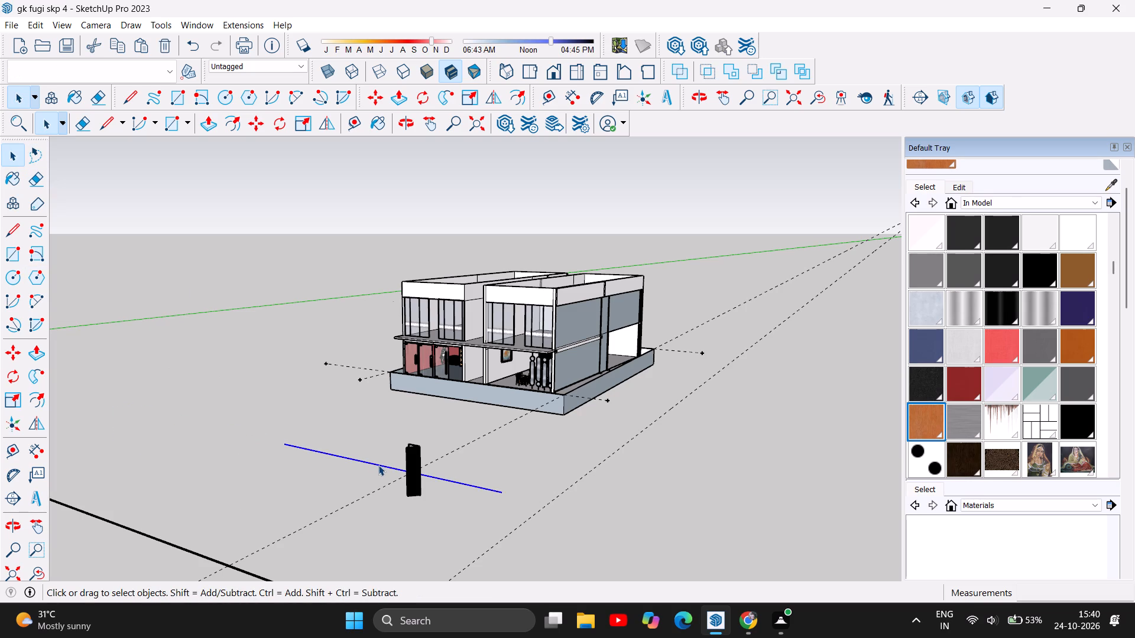
key(Delete)
click(408, 463)
key(Delete)
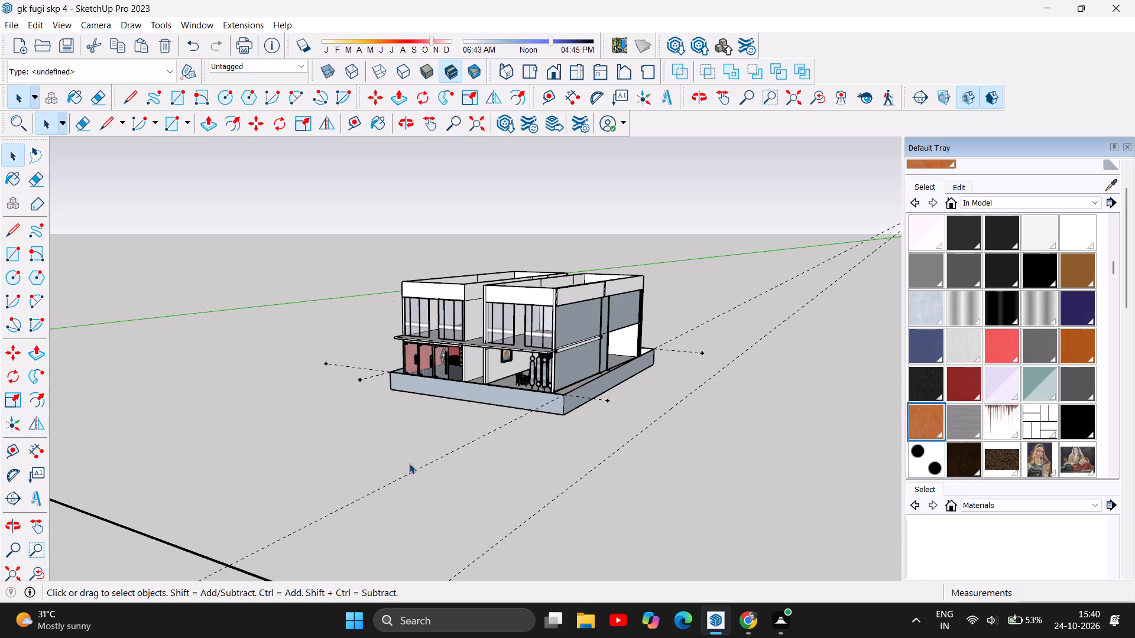
Delete the long dark line running across the ground in front of the building.
scroll(461, 471, down, 14)
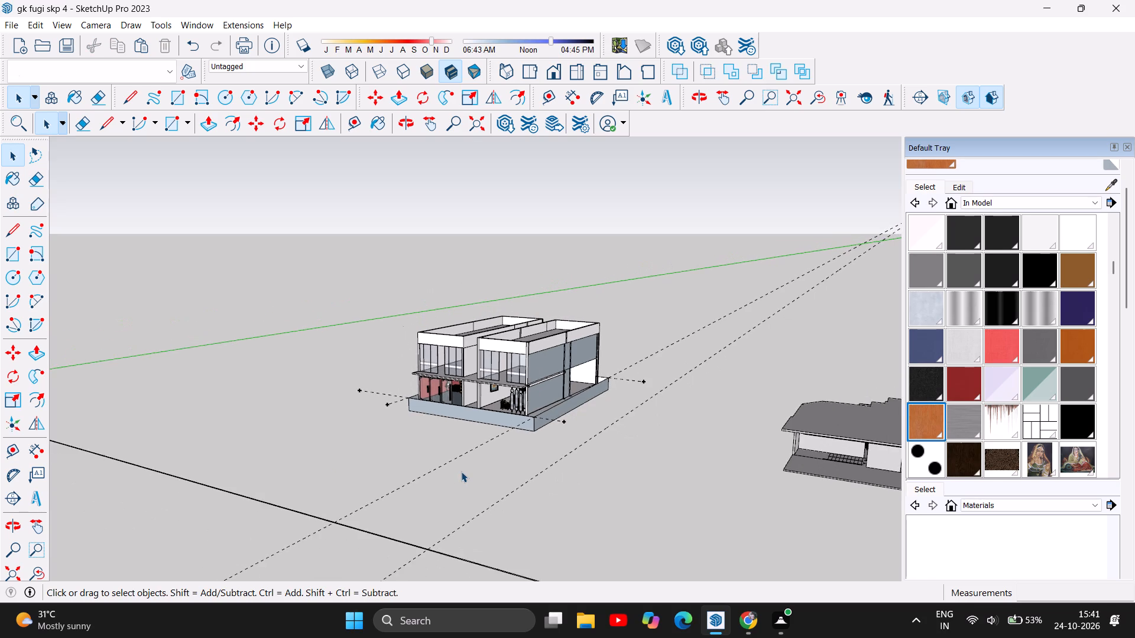
click(382, 522)
click(385, 519)
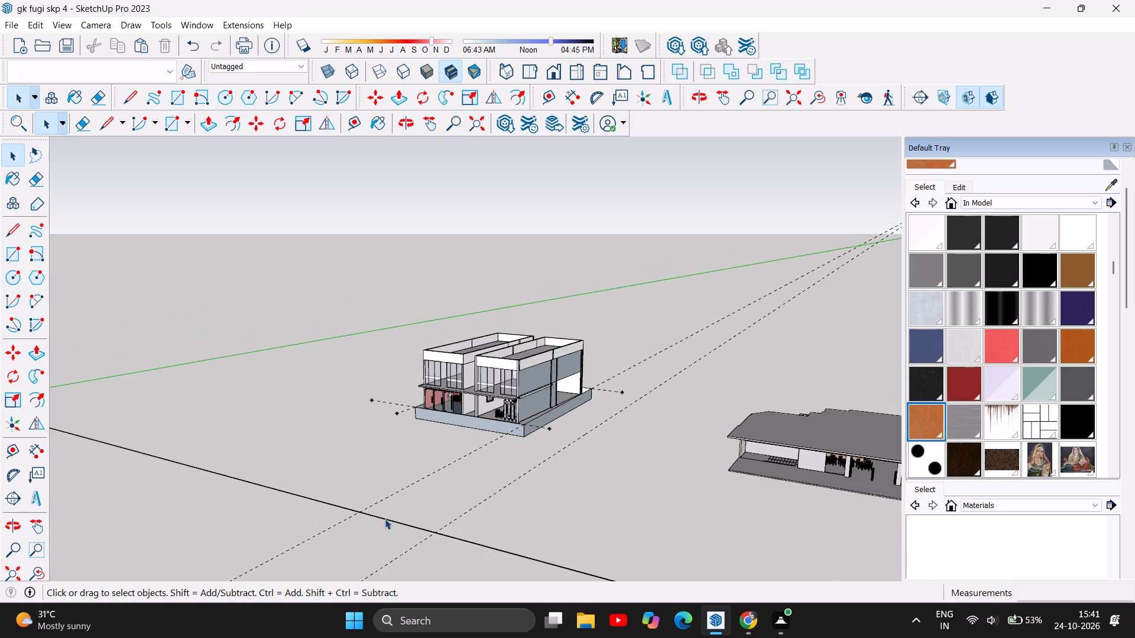
key(Delete)
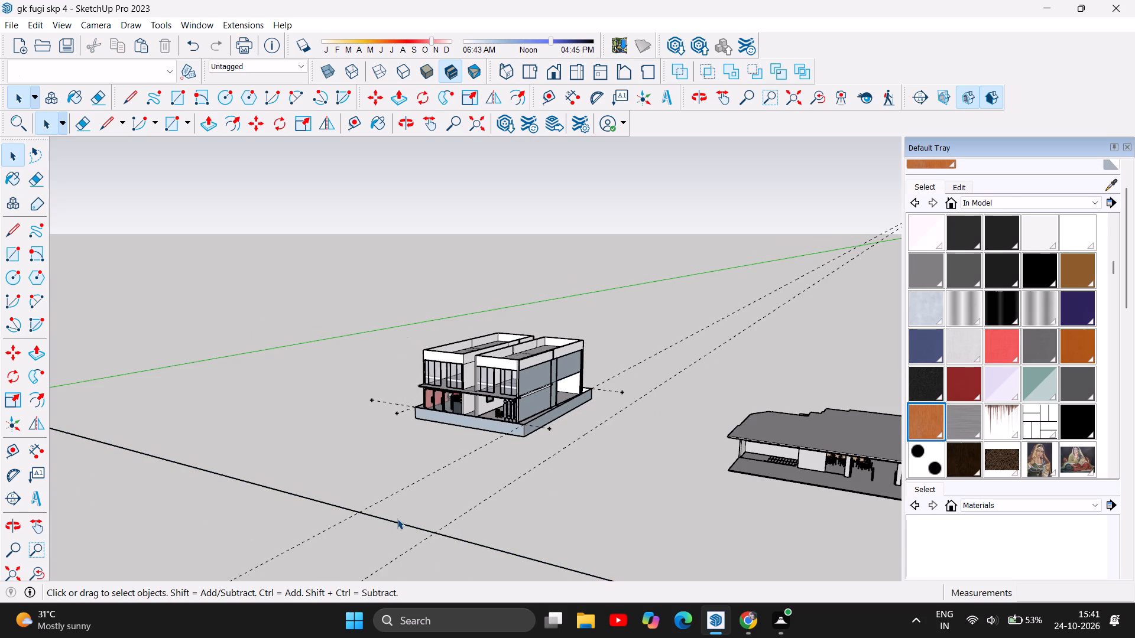
click(400, 524)
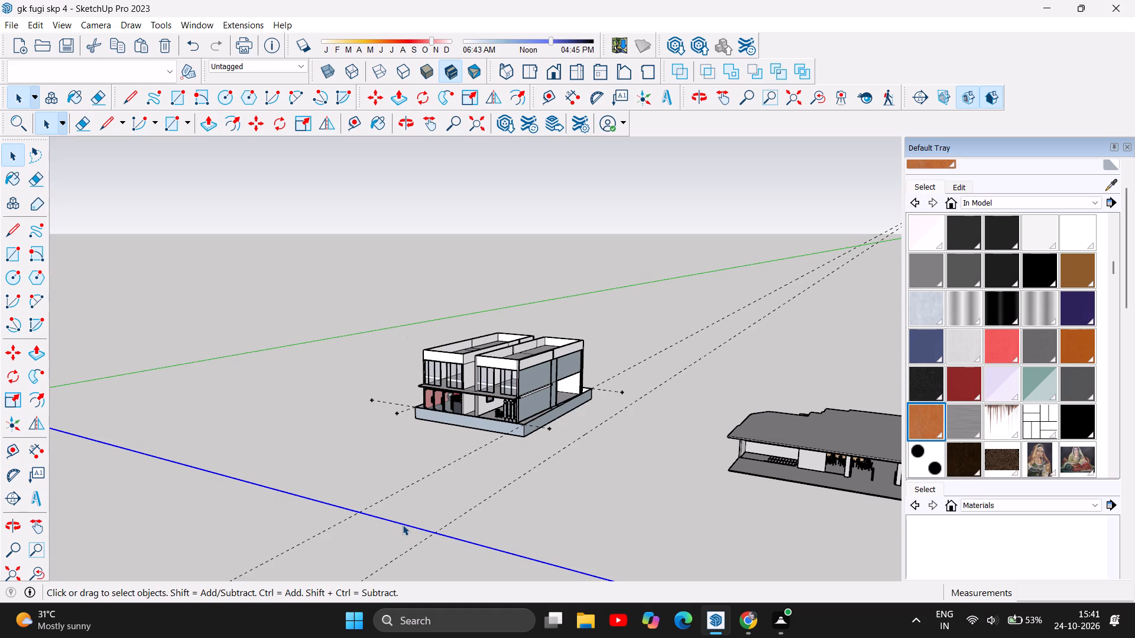
key(Delete)
Examine the café's interior through its open front, including the framed elephant picture, dining tables and fluted screens.
scroll(562, 397, up, 2)
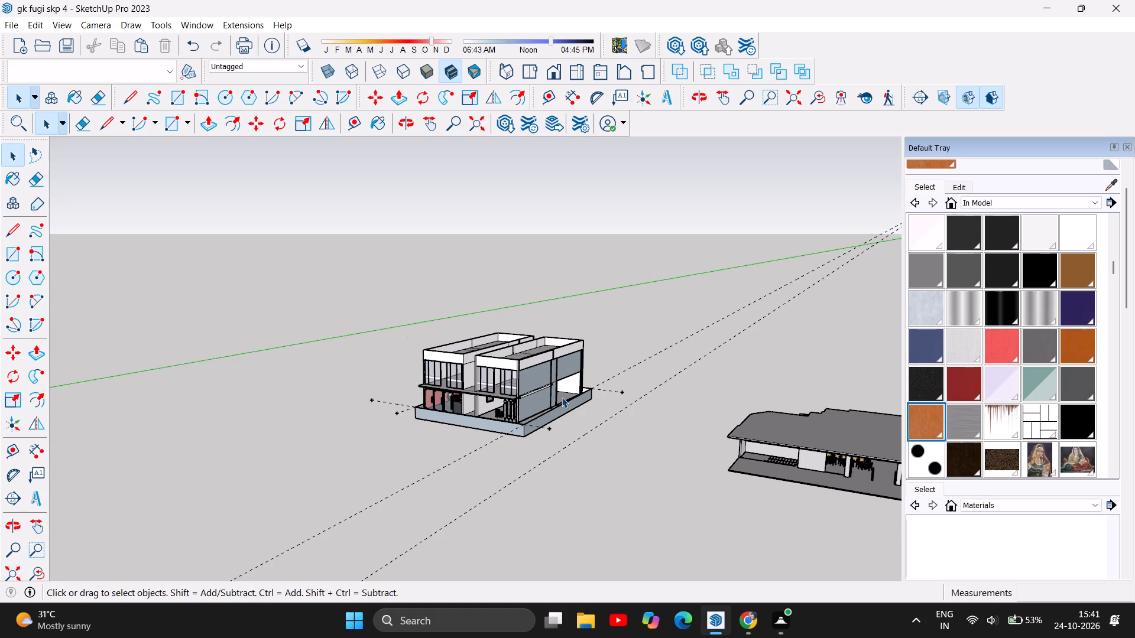
scroll(562, 397, up, 4)
scroll(520, 464, up, 8)
scroll(400, 357, up, 6)
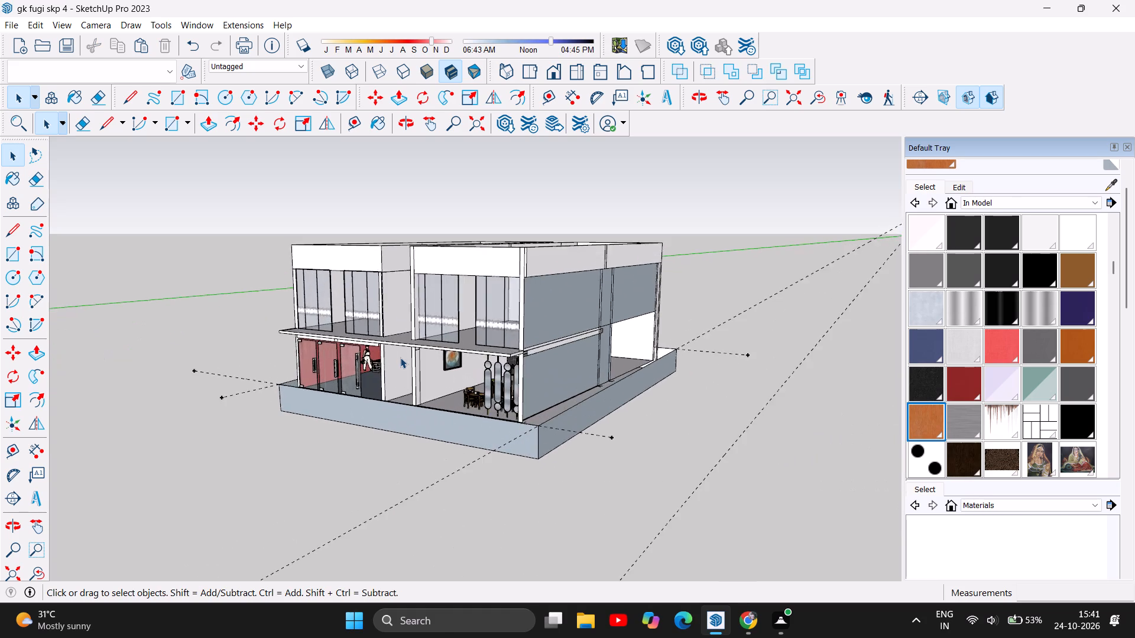
scroll(436, 409, up, 8)
scroll(495, 392, up, 7)
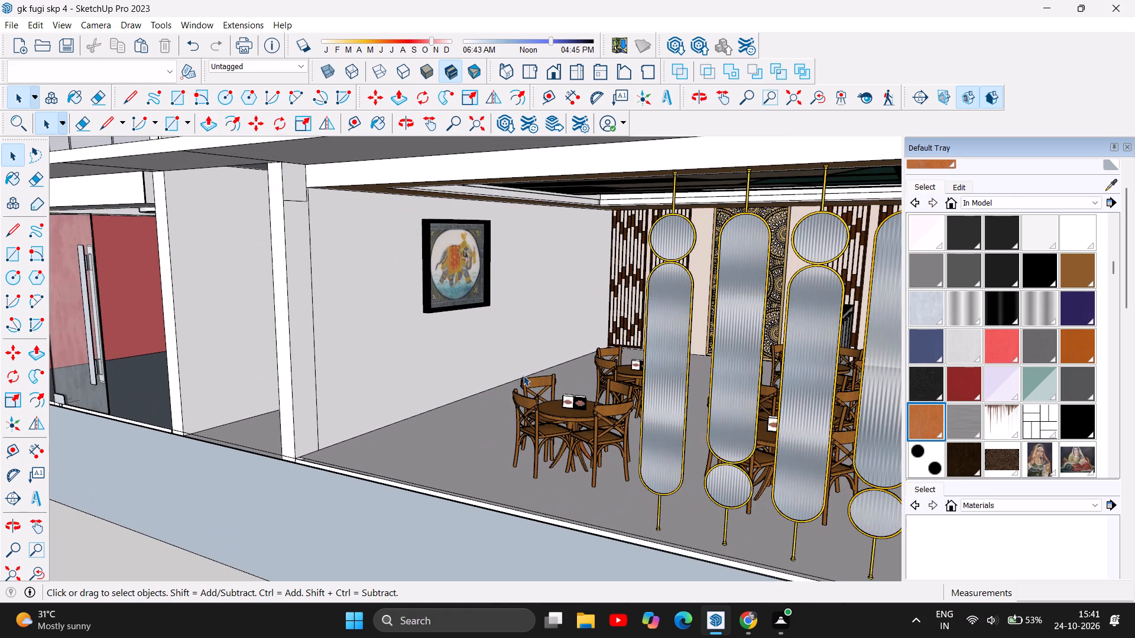
scroll(560, 358, up, 2)
scroll(423, 264, down, 4)
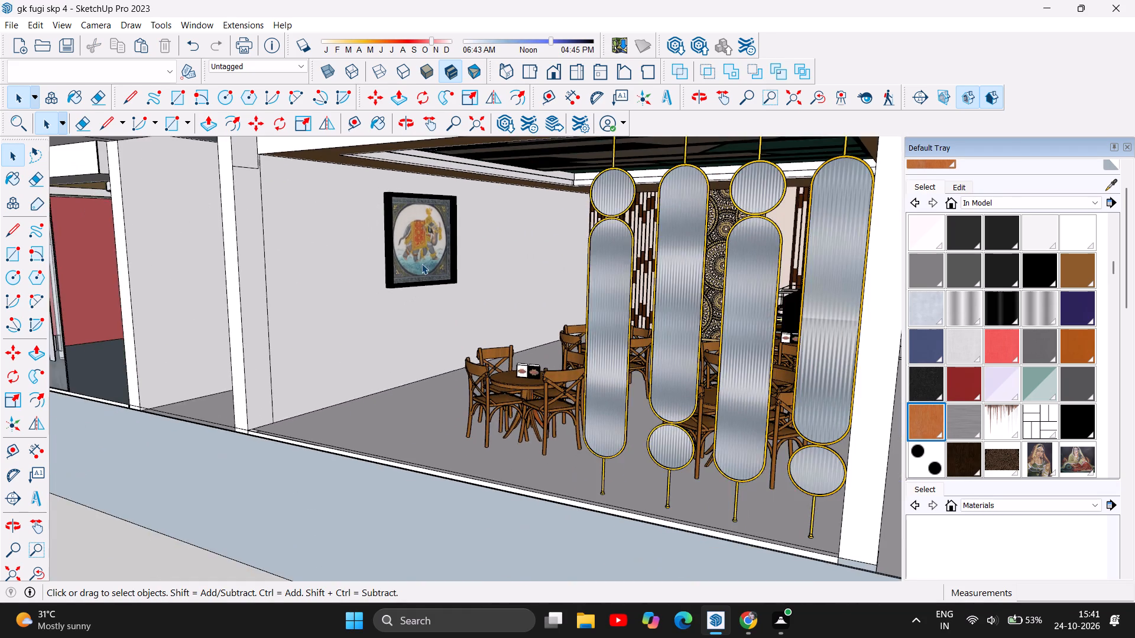
scroll(421, 263, down, 5)
scroll(458, 320, down, 4)
scroll(461, 325, up, 6)
scroll(486, 263, up, 7)
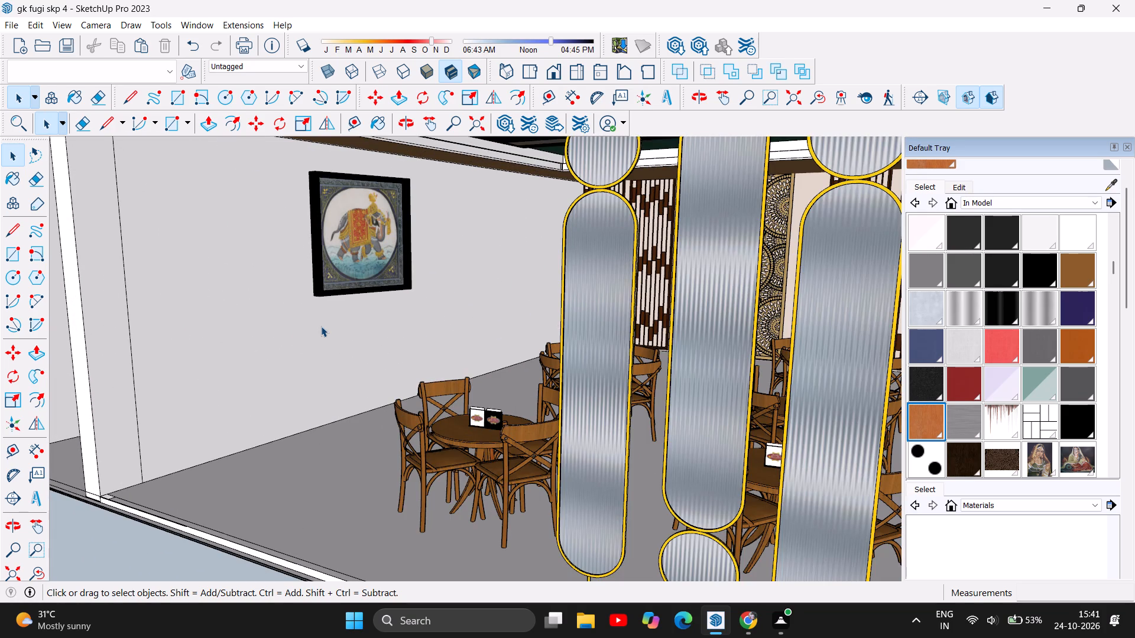
scroll(327, 347, down, 9)
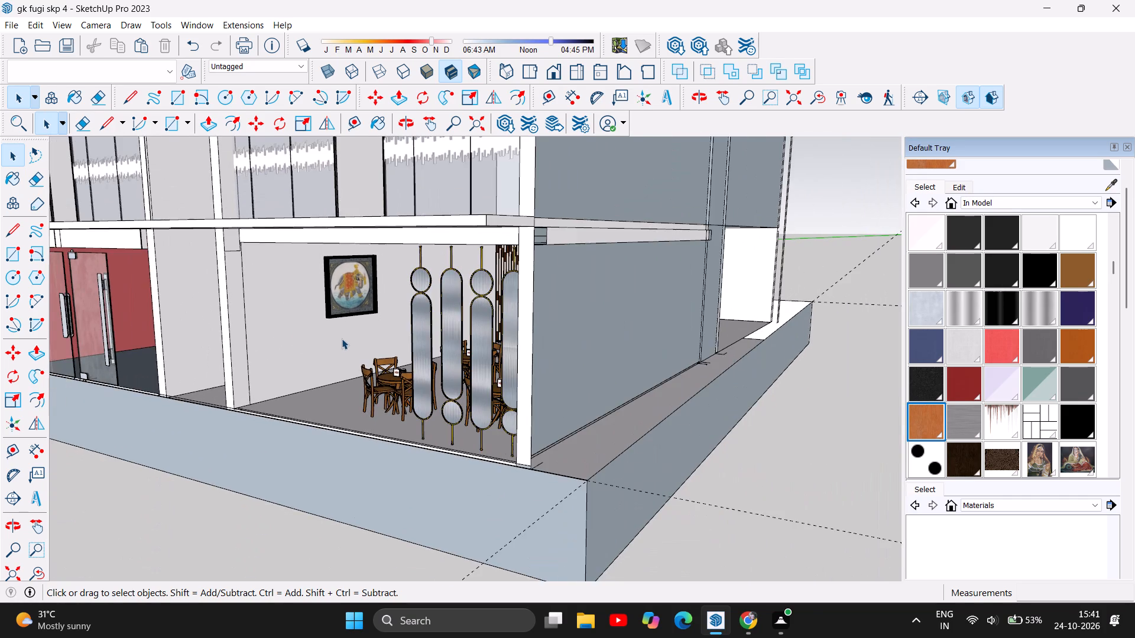
Examine the building's exterior along its long side wall and around to the rear walls and central staircase.
scroll(342, 338, down, 4)
scroll(591, 252, up, 7)
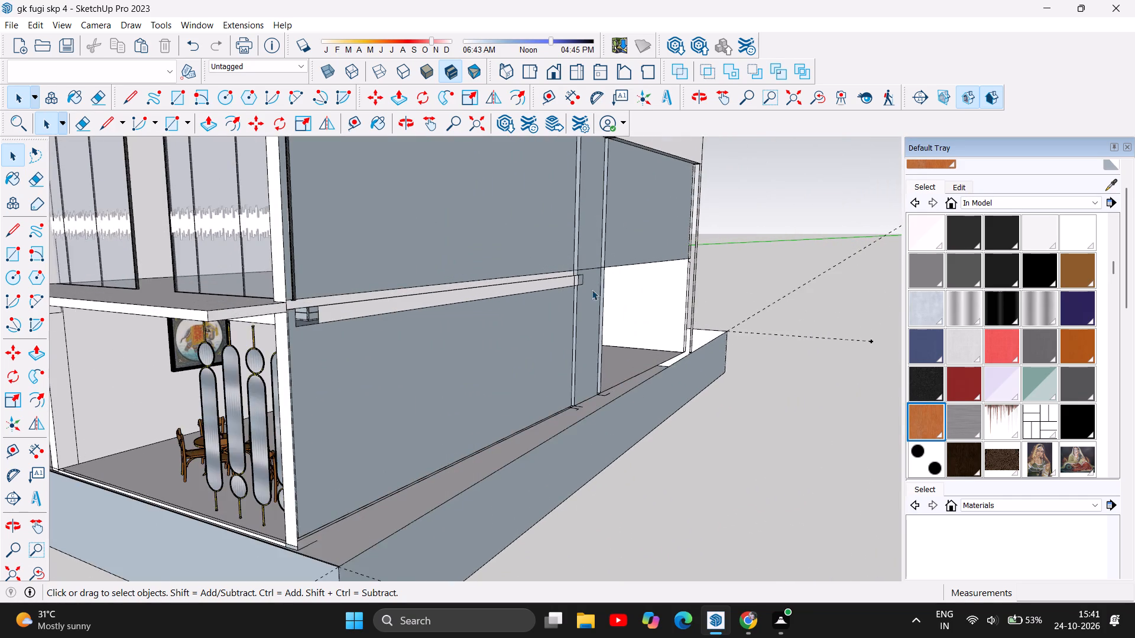
scroll(592, 289, up, 4)
scroll(578, 299, down, 7)
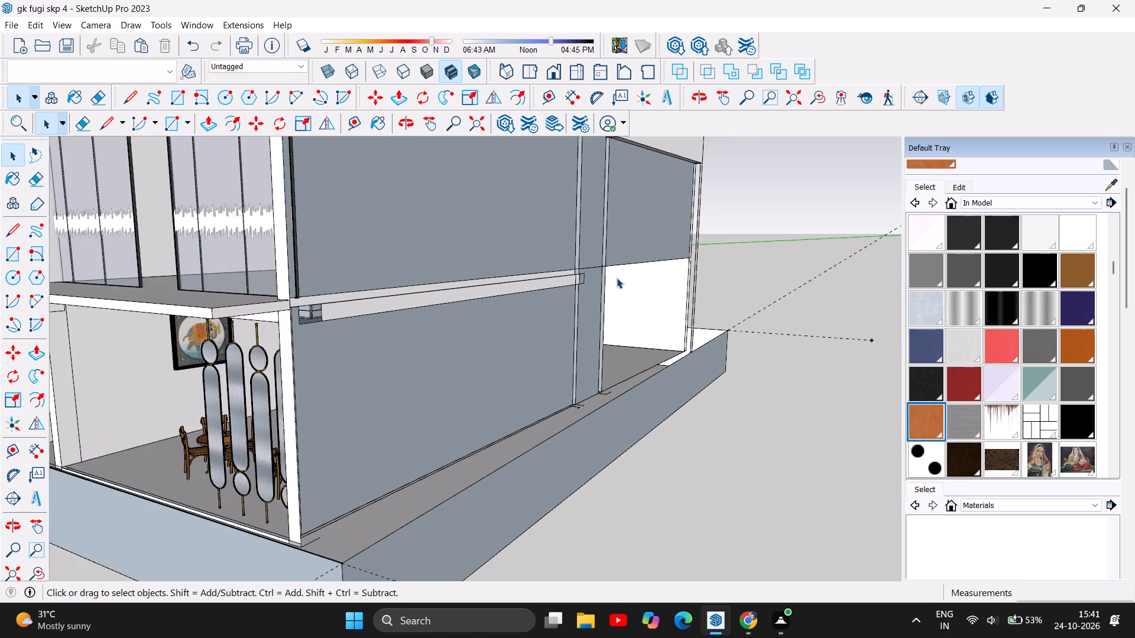
click(405, 121)
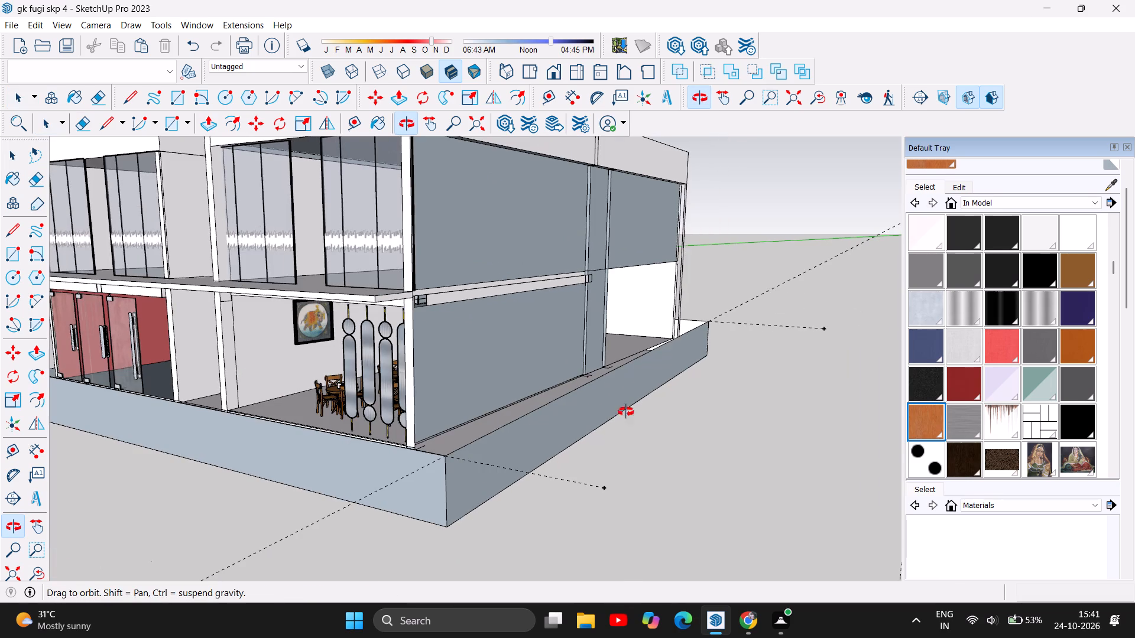
drag(639, 417, 520, 506)
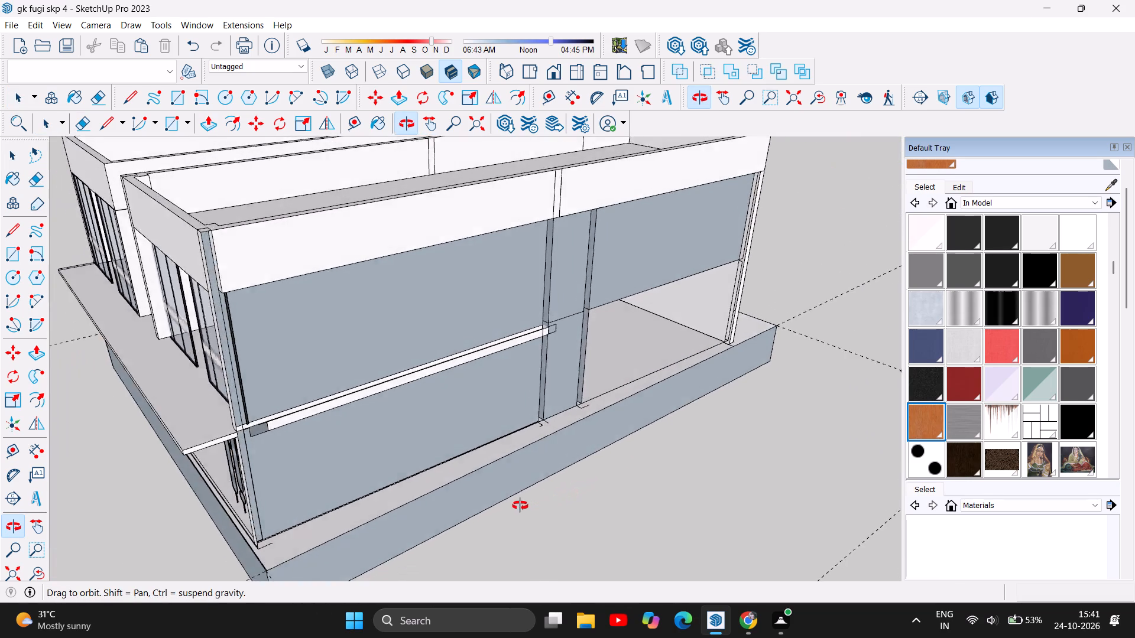
drag(520, 506, 366, 285)
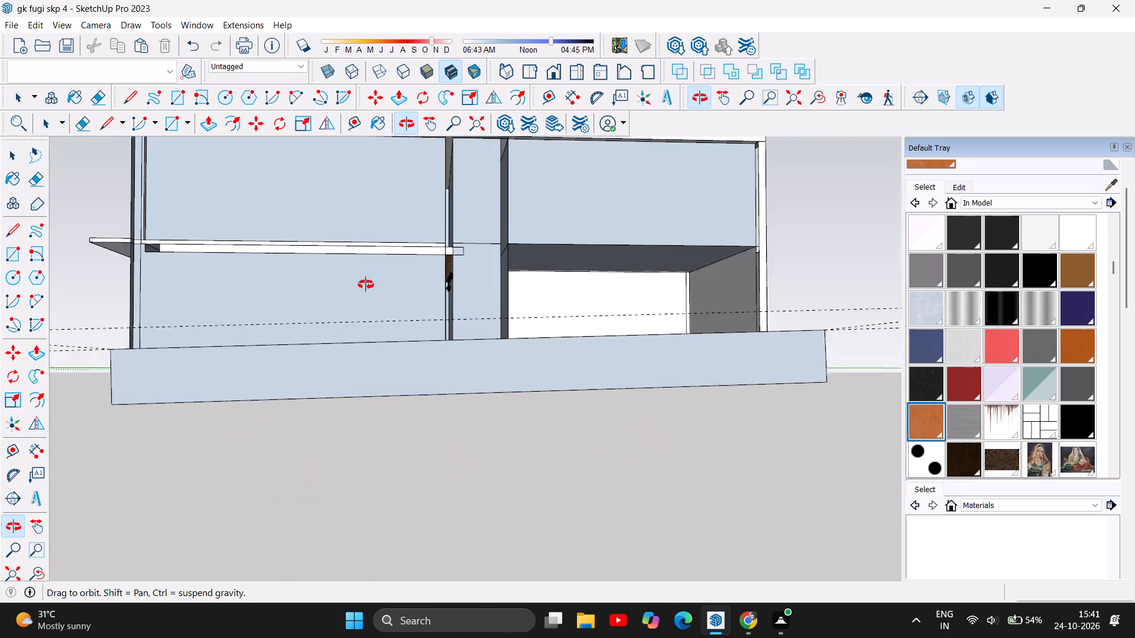
drag(366, 285, 321, 379)
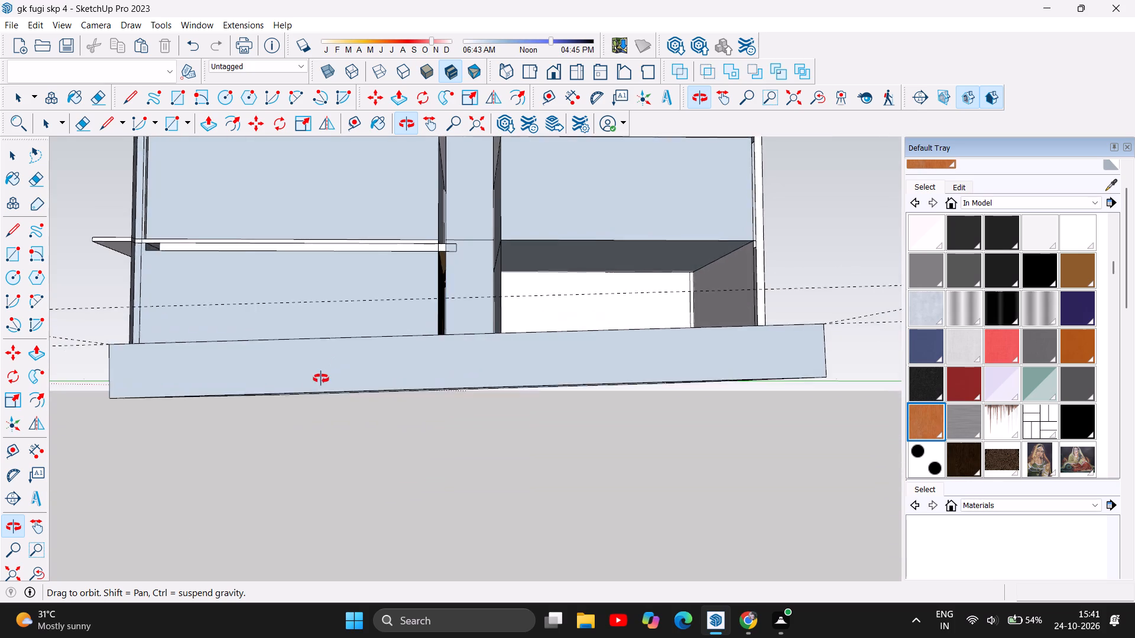
drag(321, 379, 248, 486)
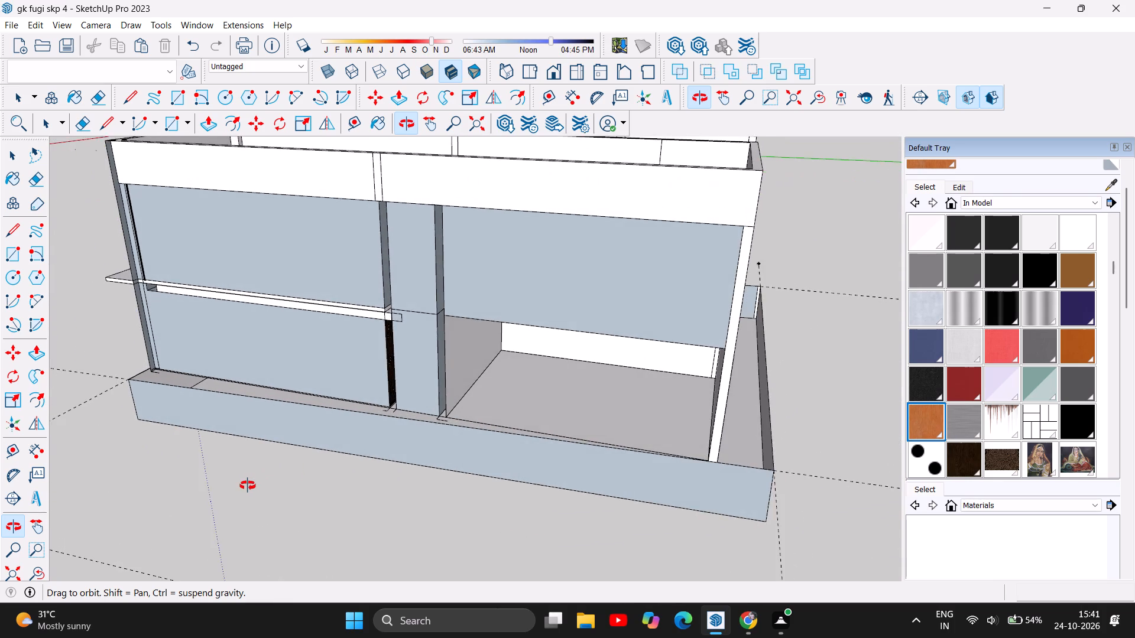
drag(248, 486, 247, 486)
scroll(244, 403, up, 4)
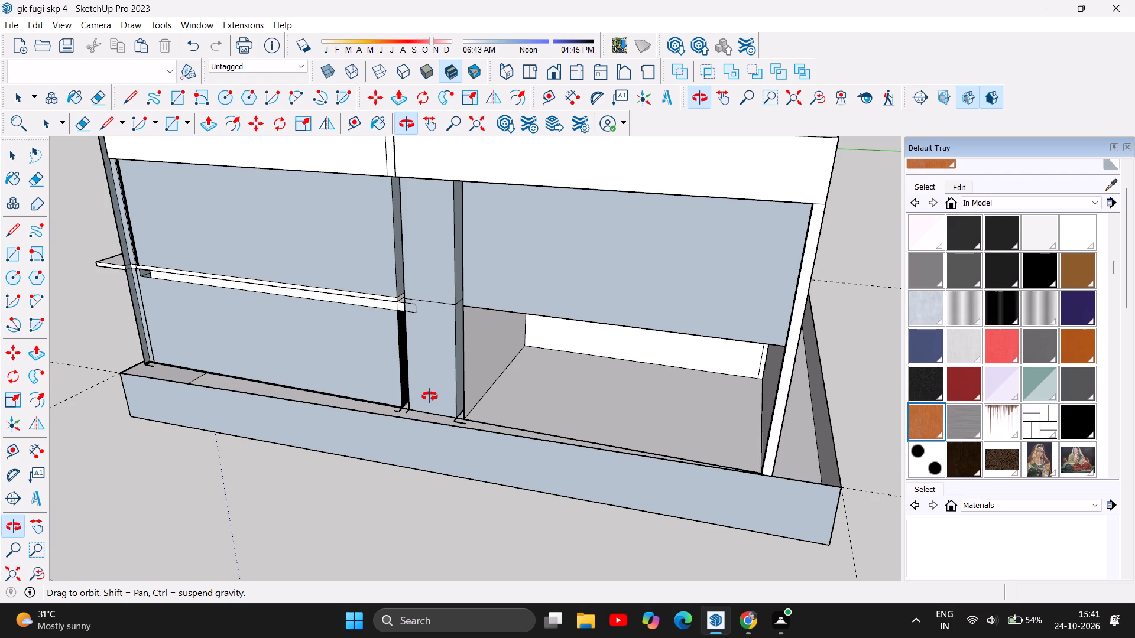
drag(658, 444, 384, 341)
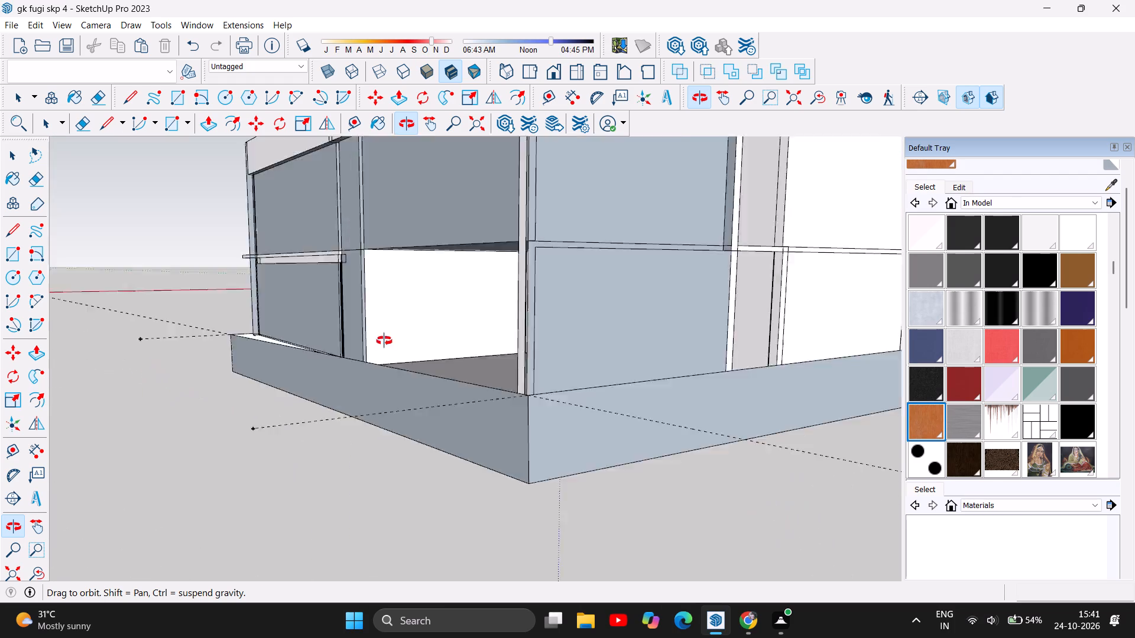
drag(384, 341, 293, 421)
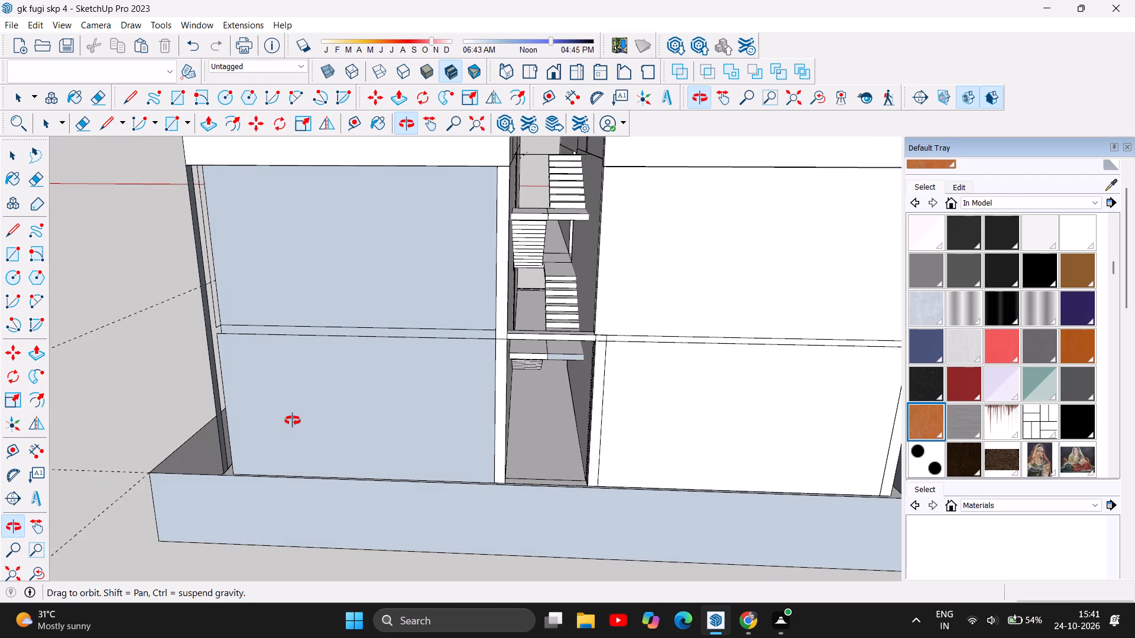
scroll(302, 379, down, 6)
drag(302, 379, 323, 463)
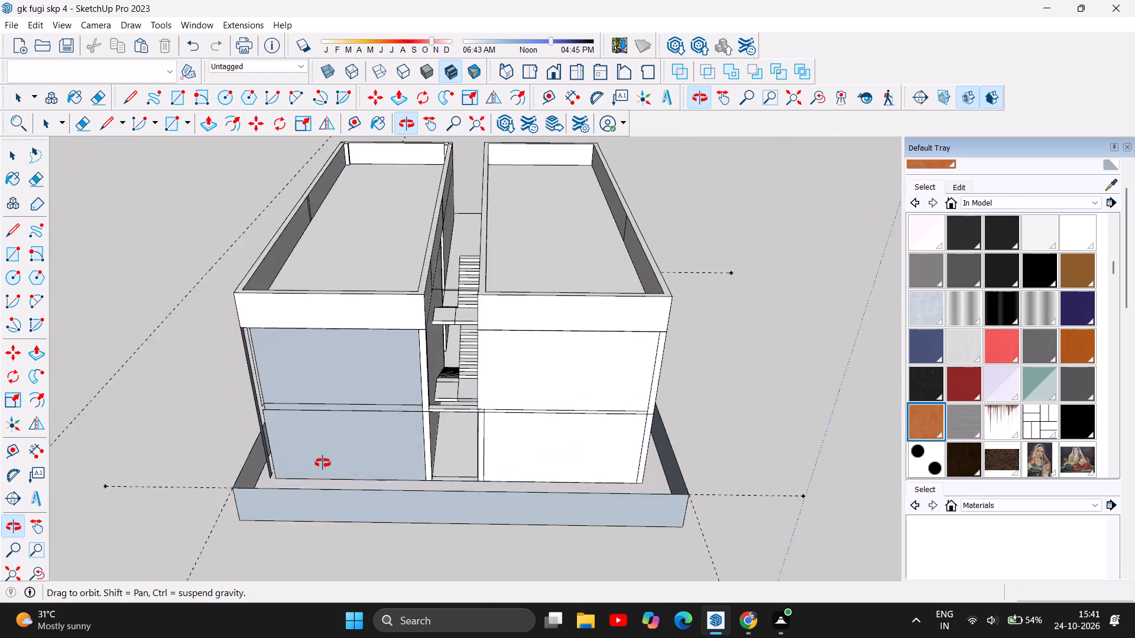
drag(323, 463, 325, 469)
scroll(311, 387, up, 10)
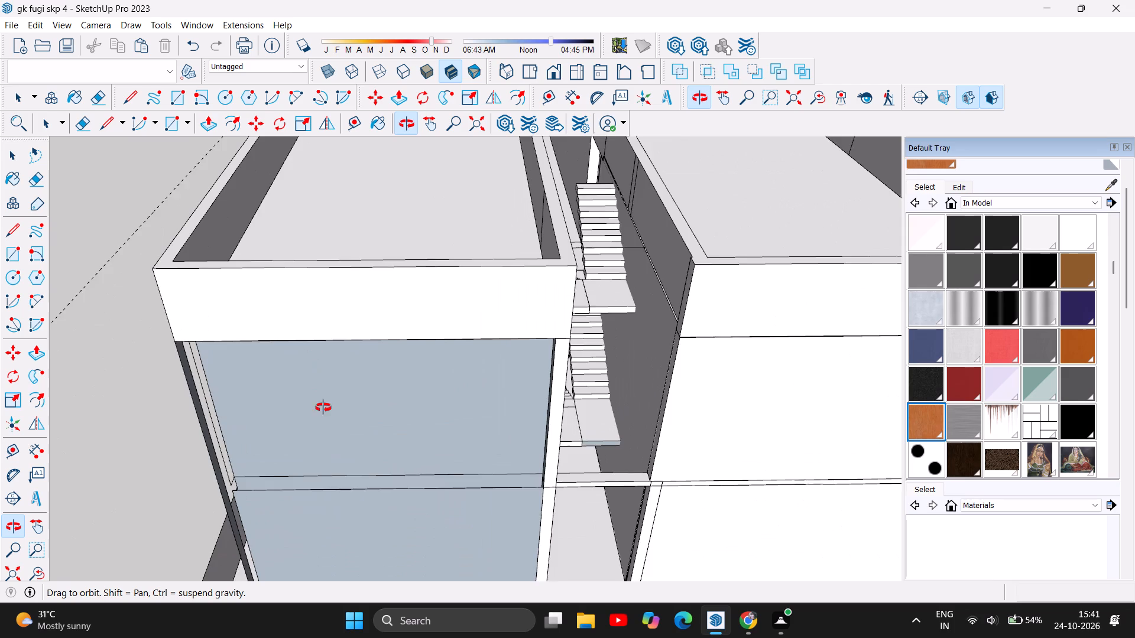
drag(335, 429, 364, 262)
scroll(322, 432, down, 6)
scroll(456, 348, up, 2)
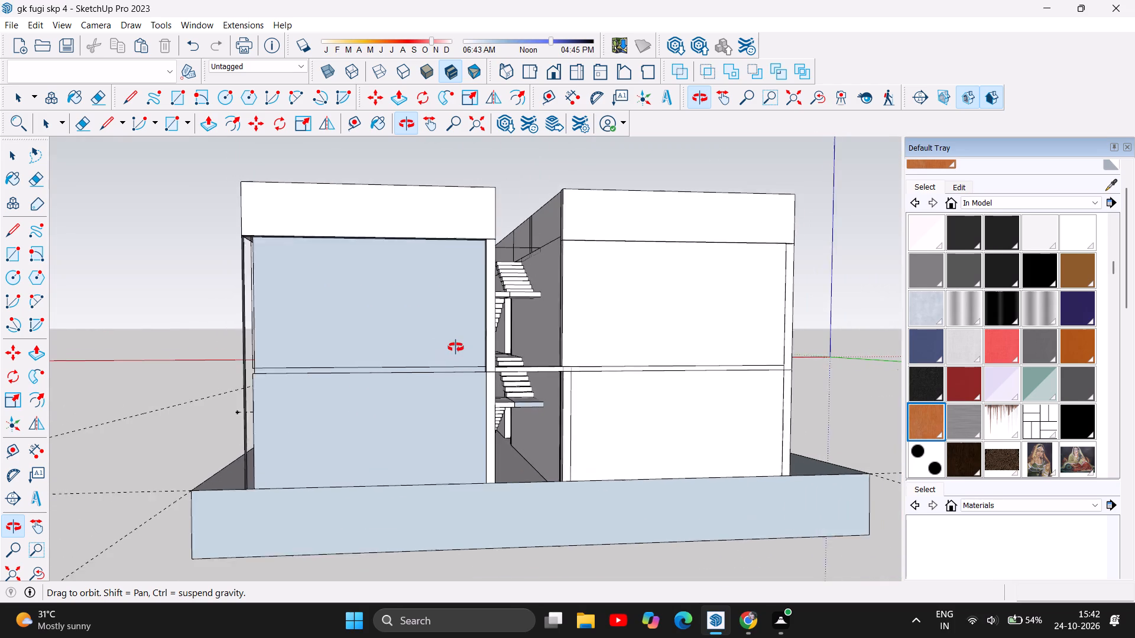
scroll(456, 347, up, 3)
scroll(340, 394, up, 4)
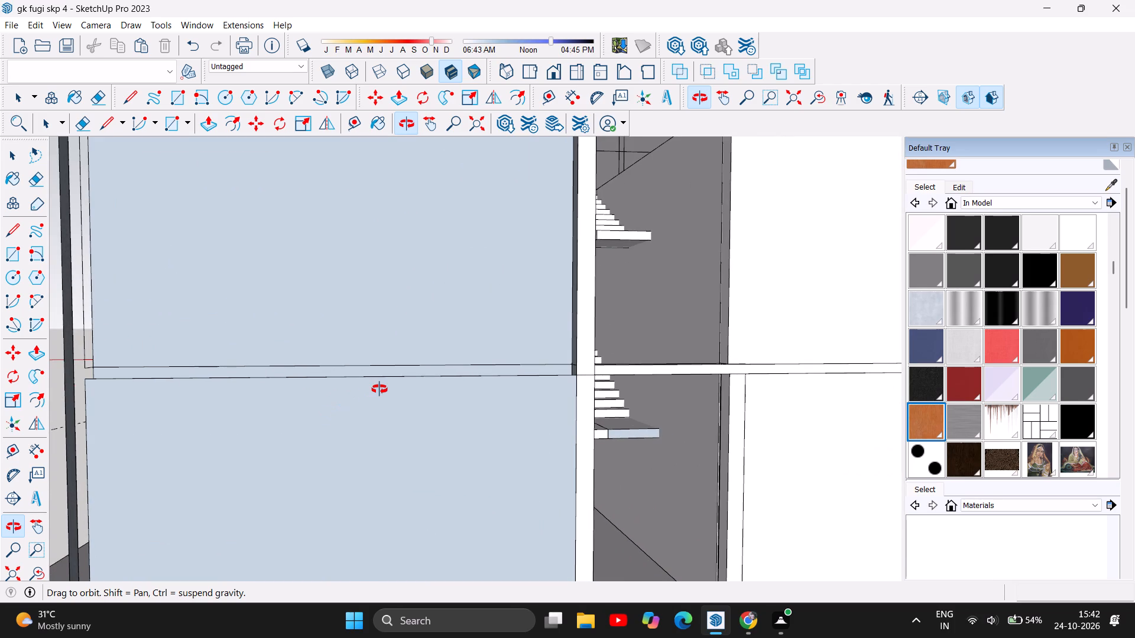
Push/Pull the side jamb of the upper-floor rear wall recess about 19' 7 5/16" across, filling the recess.
scroll(380, 389, up, 2)
drag(576, 395, 623, 443)
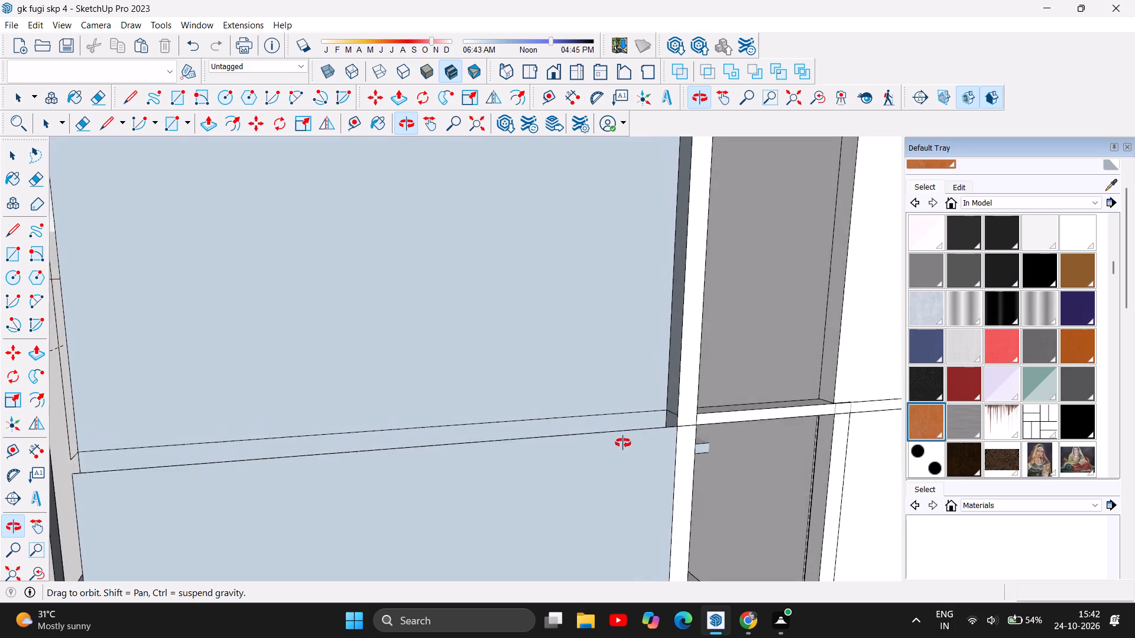
drag(623, 443, 643, 486)
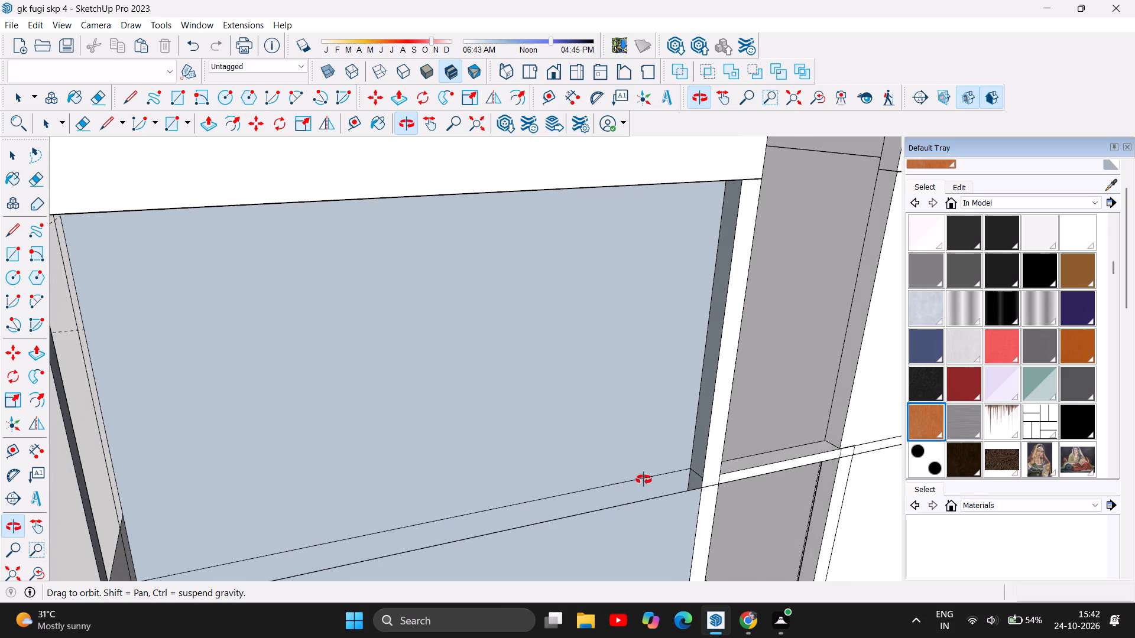
scroll(616, 404, down, 5)
drag(531, 431, 543, 435)
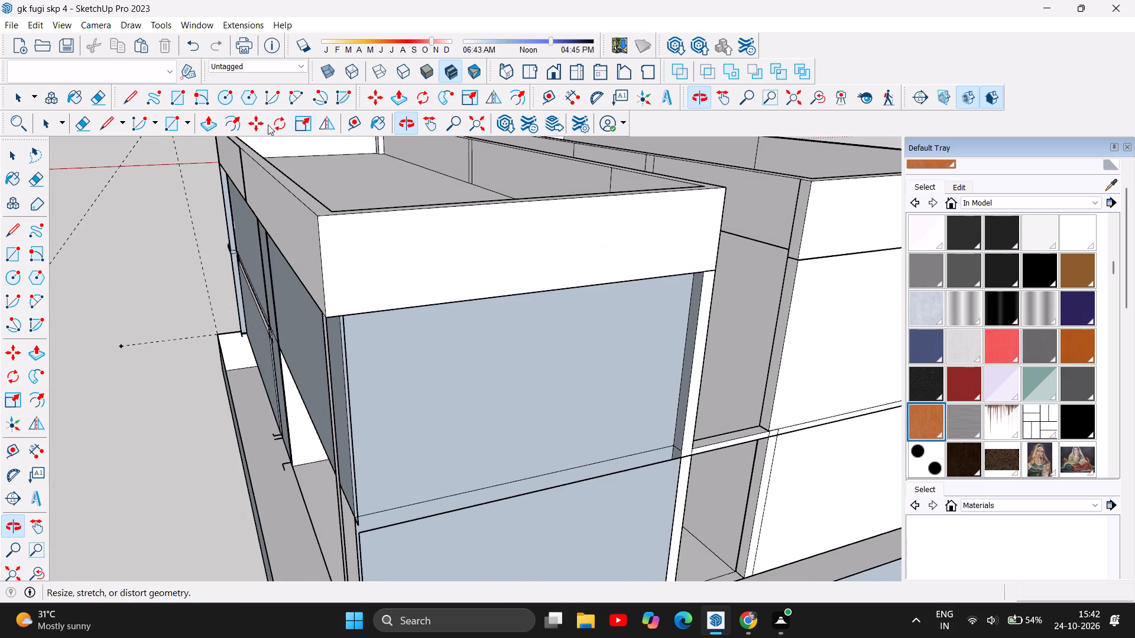
click(214, 125)
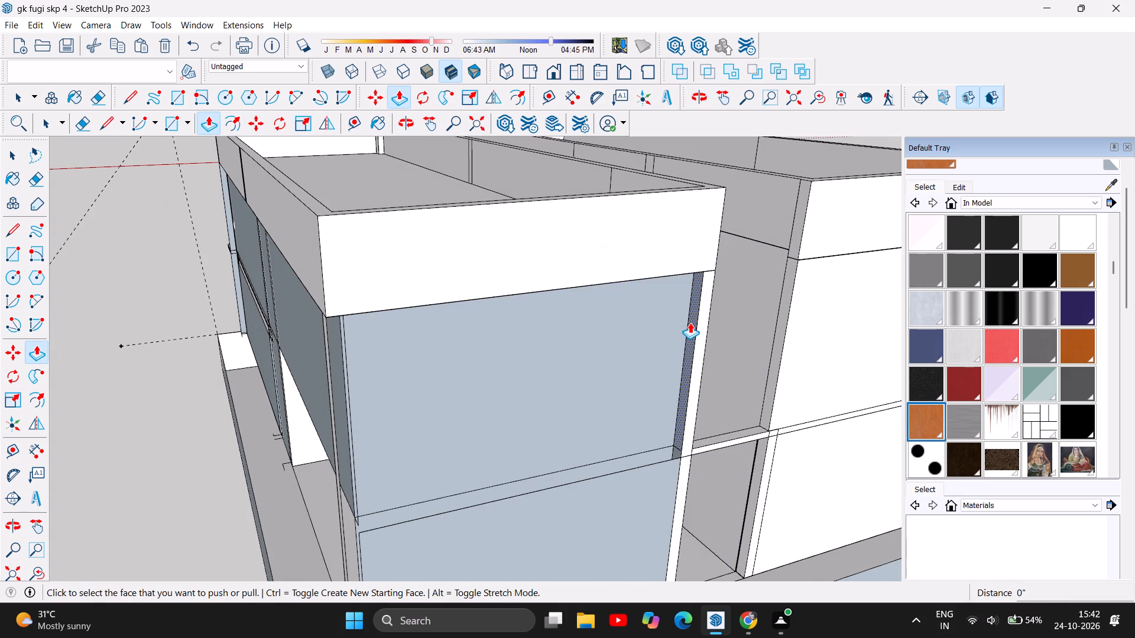
drag(690, 323, 465, 379)
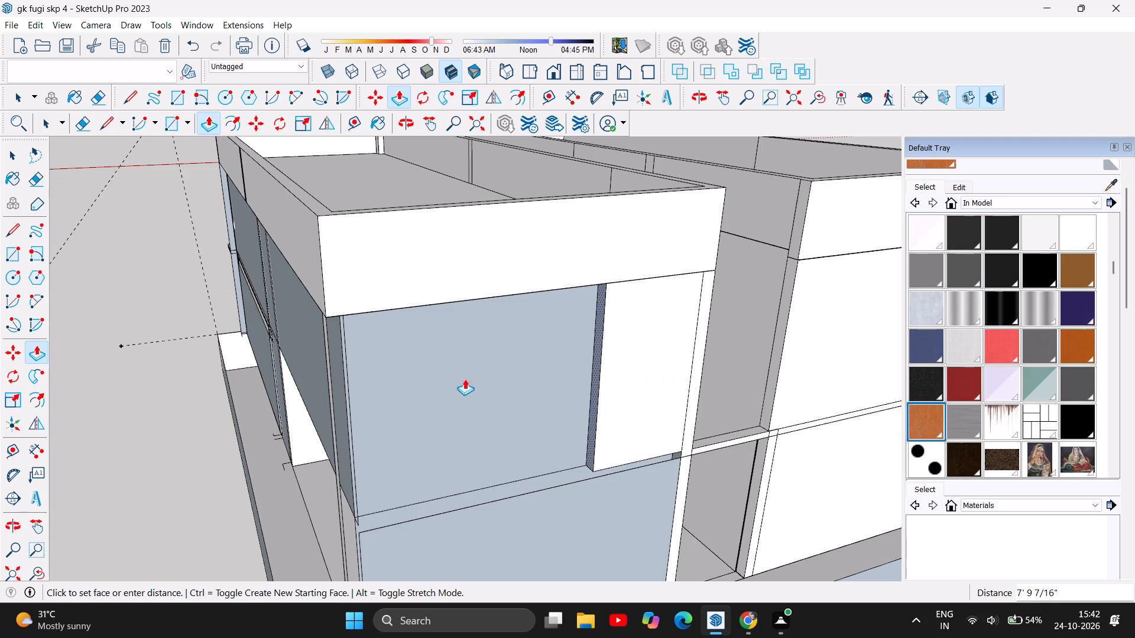
drag(465, 379, 324, 392)
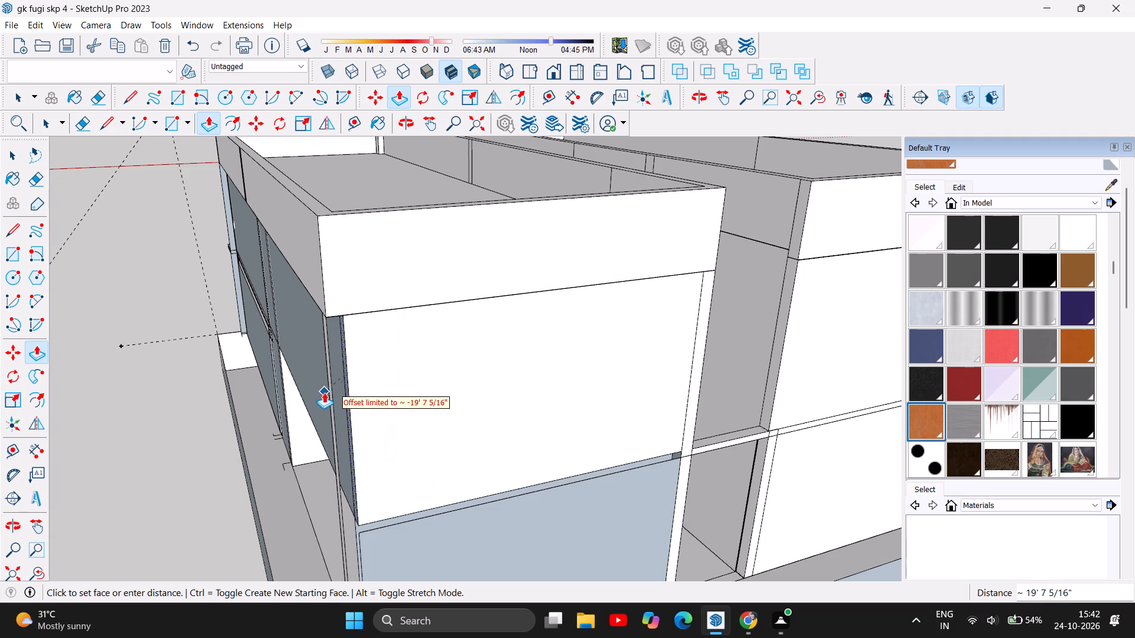
drag(324, 392, 320, 392)
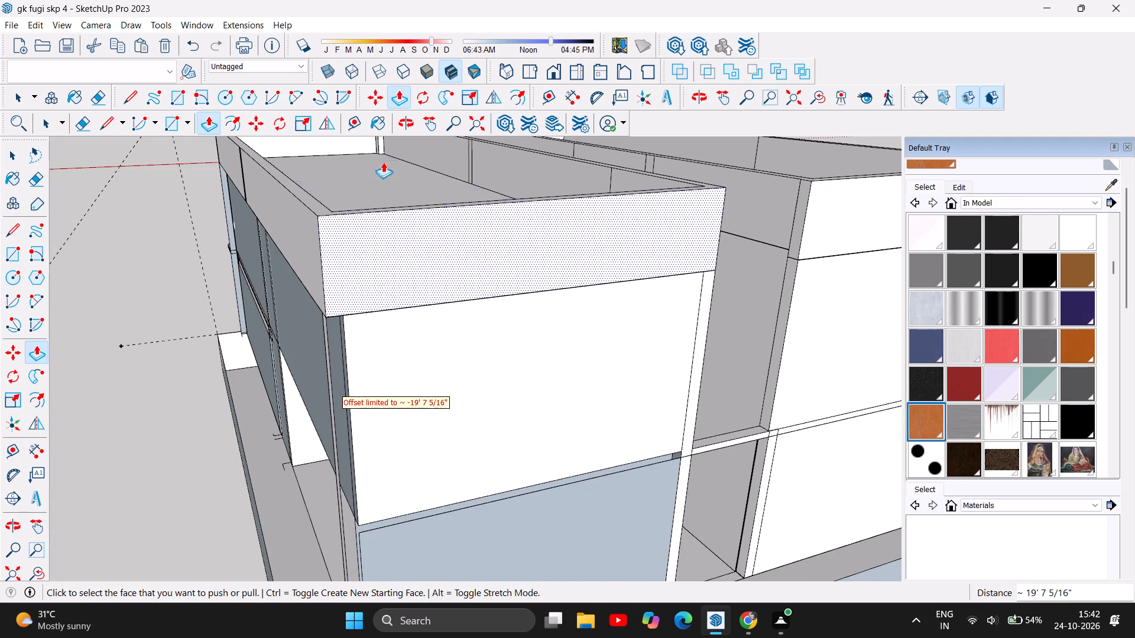
Push/Pull the narrow upright upper-floor face at the rear corner 9" toward the outer side wall.
scroll(296, 150, down, 4)
scroll(559, 515, up, 2)
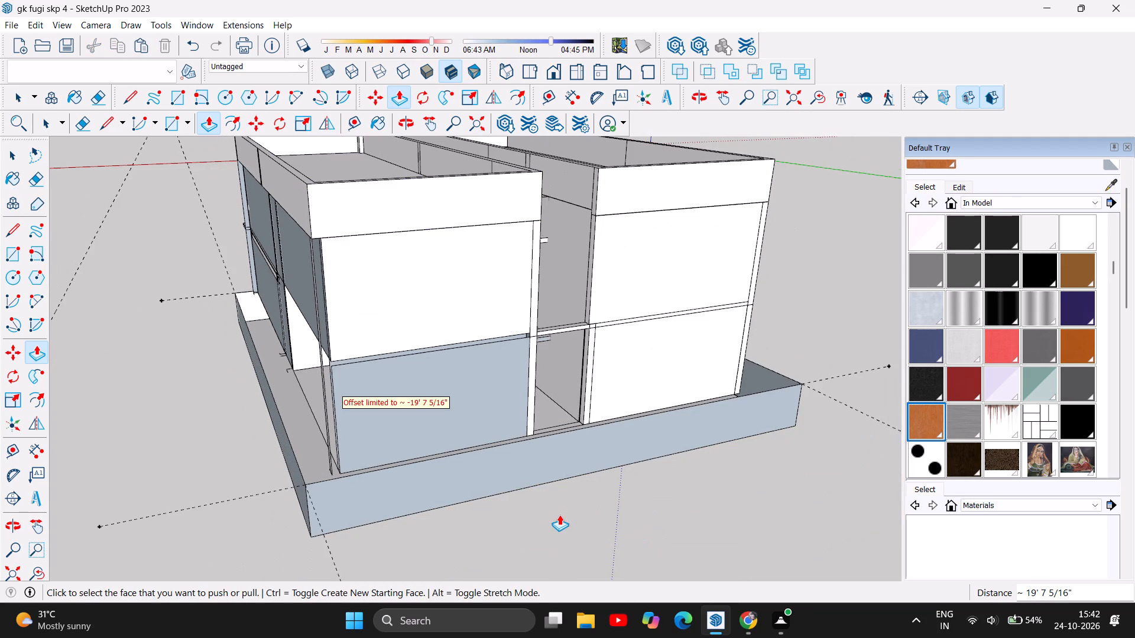
scroll(559, 515, up, 2)
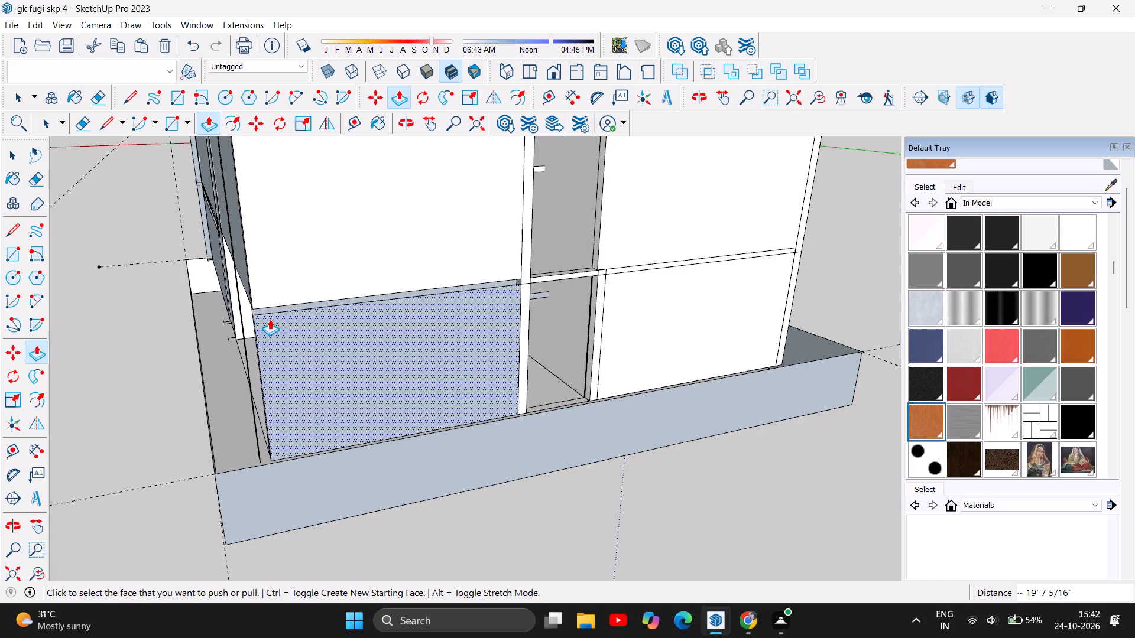
scroll(270, 319, up, 14)
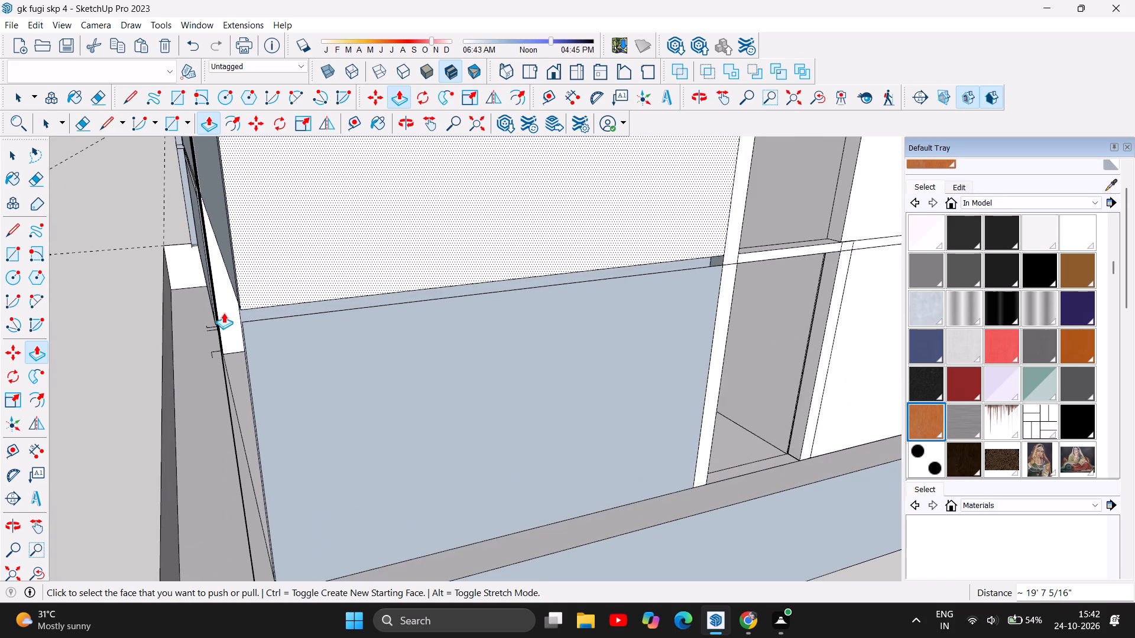
scroll(226, 313, up, 6)
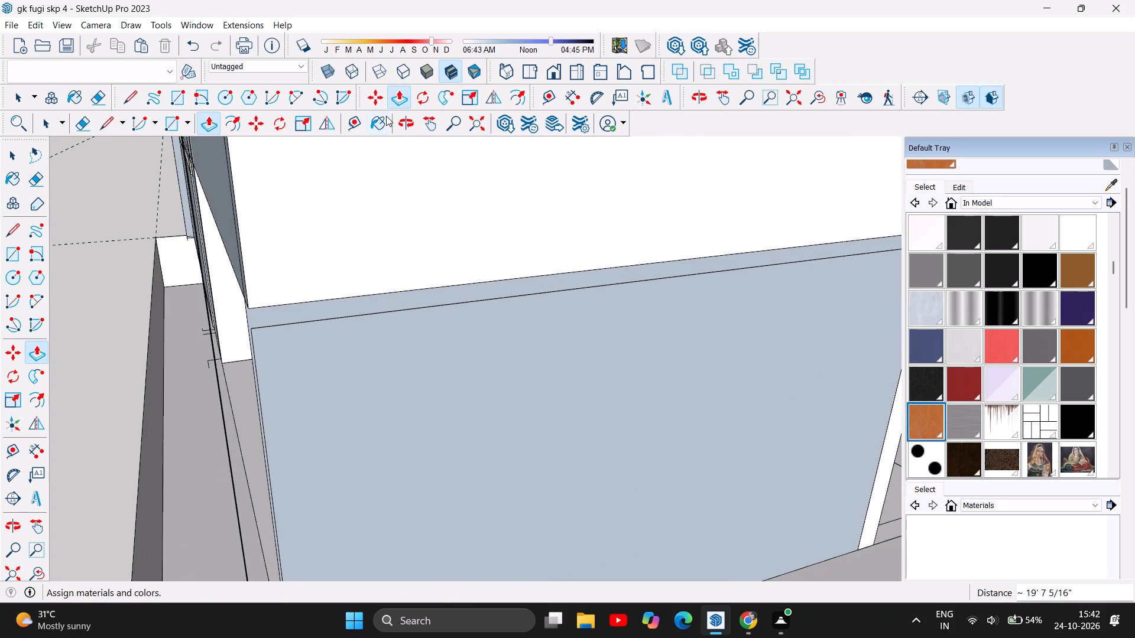
click(403, 123)
drag(164, 297, 258, 323)
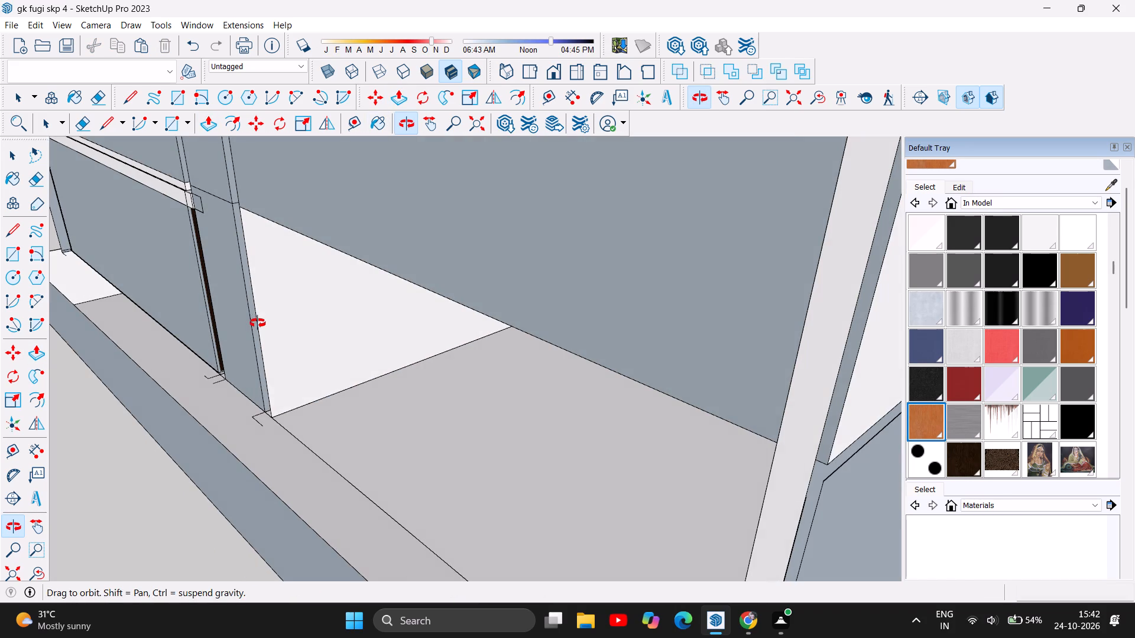
scroll(316, 273, down, 5)
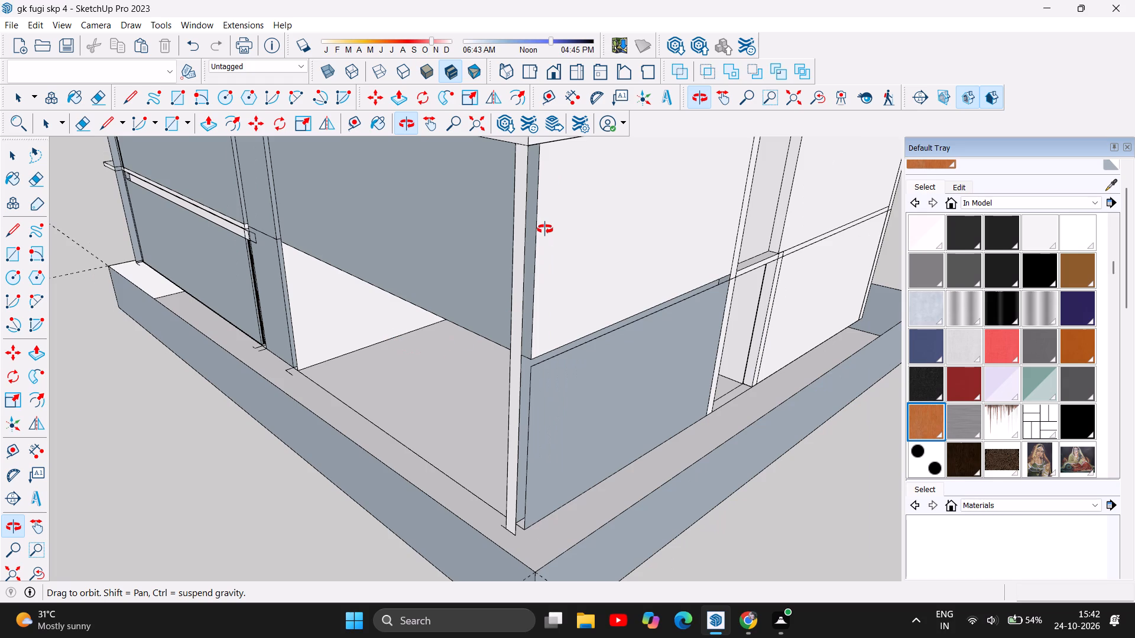
scroll(545, 229, up, 6)
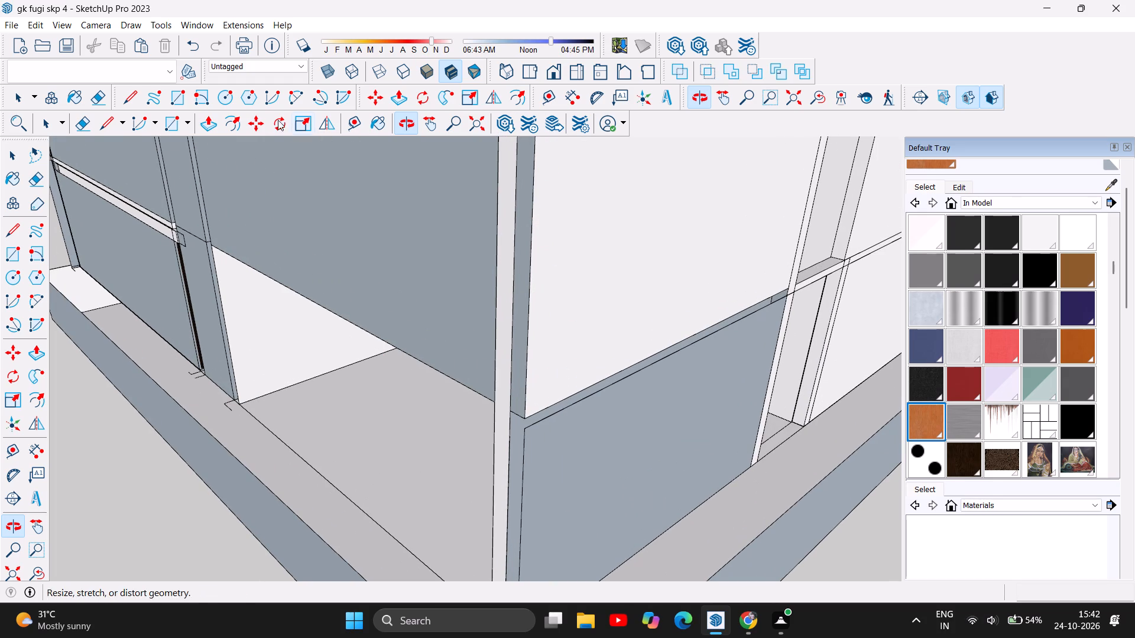
click(199, 126)
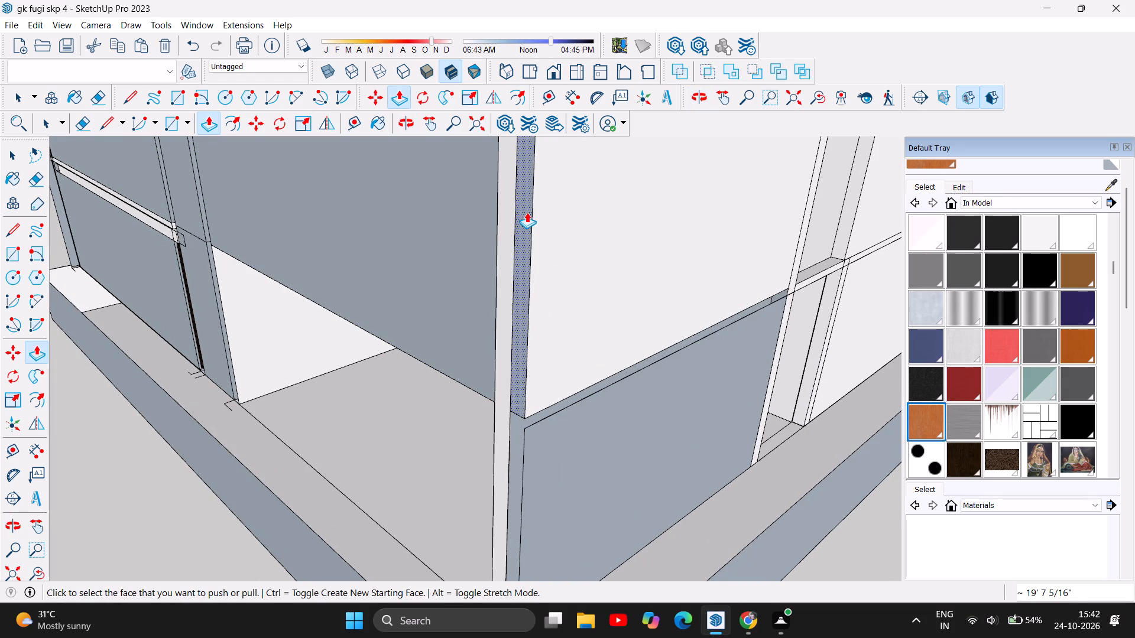
drag(527, 212, 498, 227)
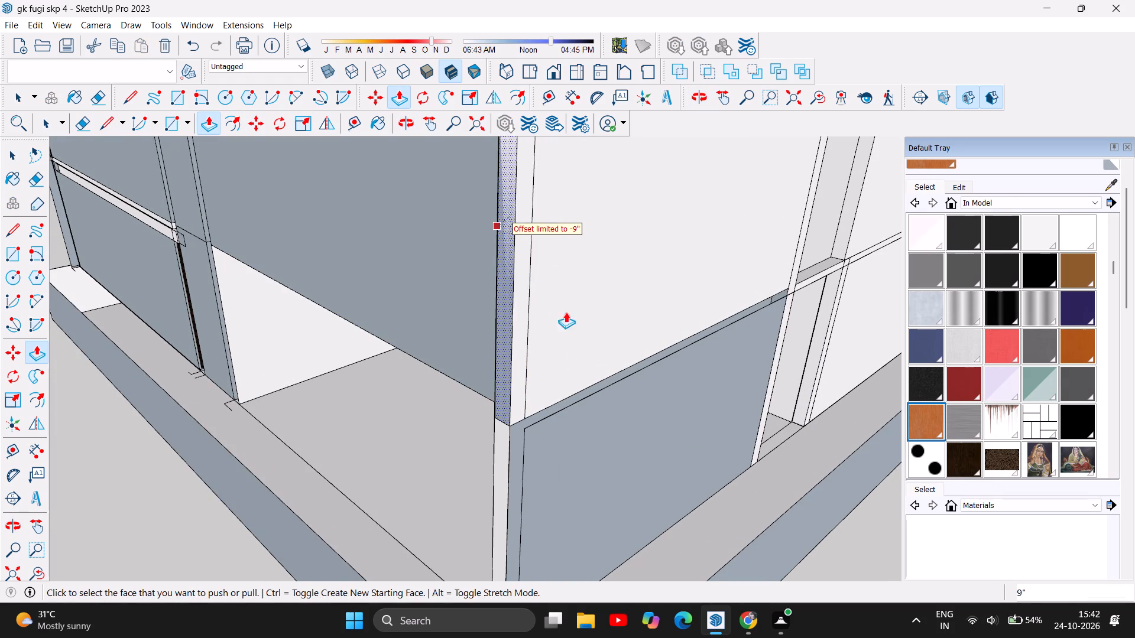
Push/Pull the small dark end face atop the ground-floor rear wall about 3' 4 13/16" along the wall, away from the stair opening.
scroll(327, 279, down, 5)
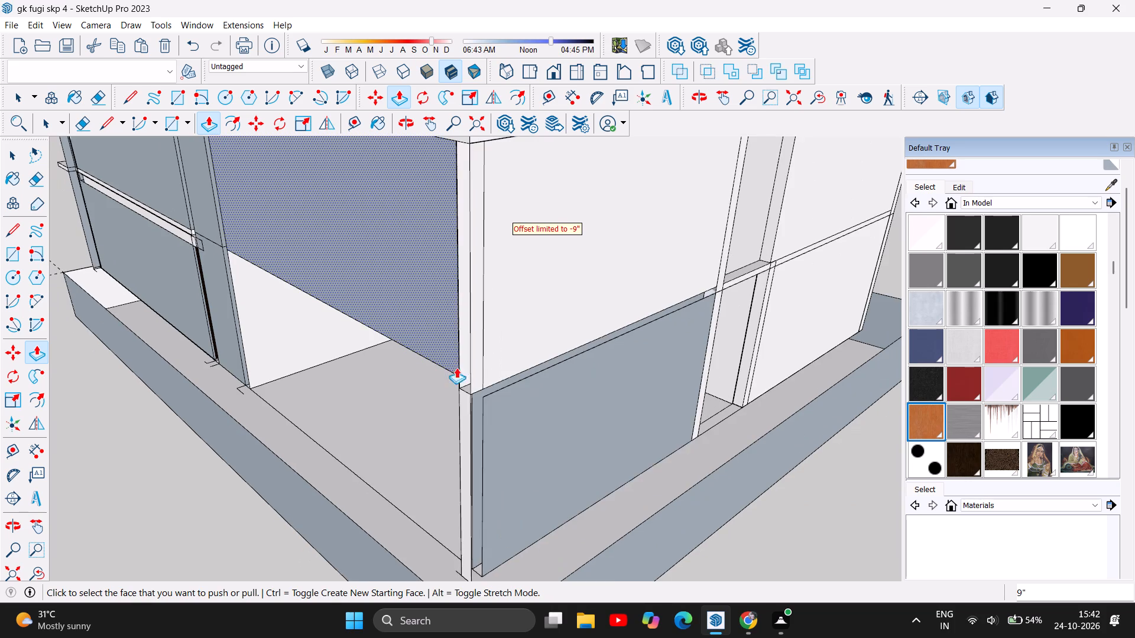
scroll(575, 414, down, 2)
scroll(521, 427, up, 4)
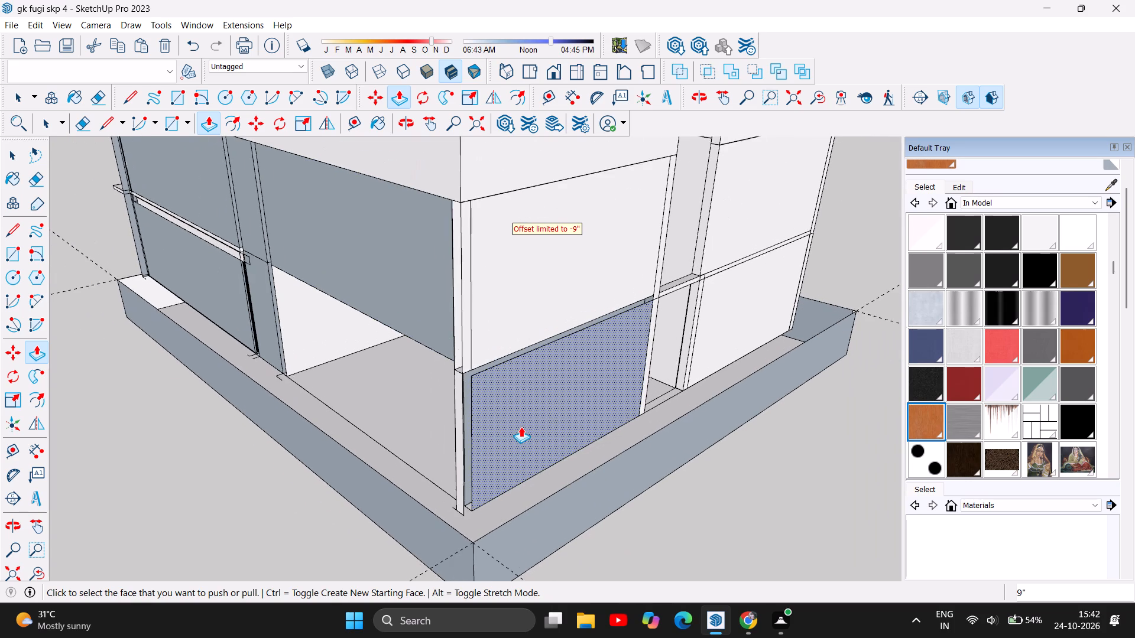
scroll(521, 427, up, 2)
scroll(539, 337, up, 7)
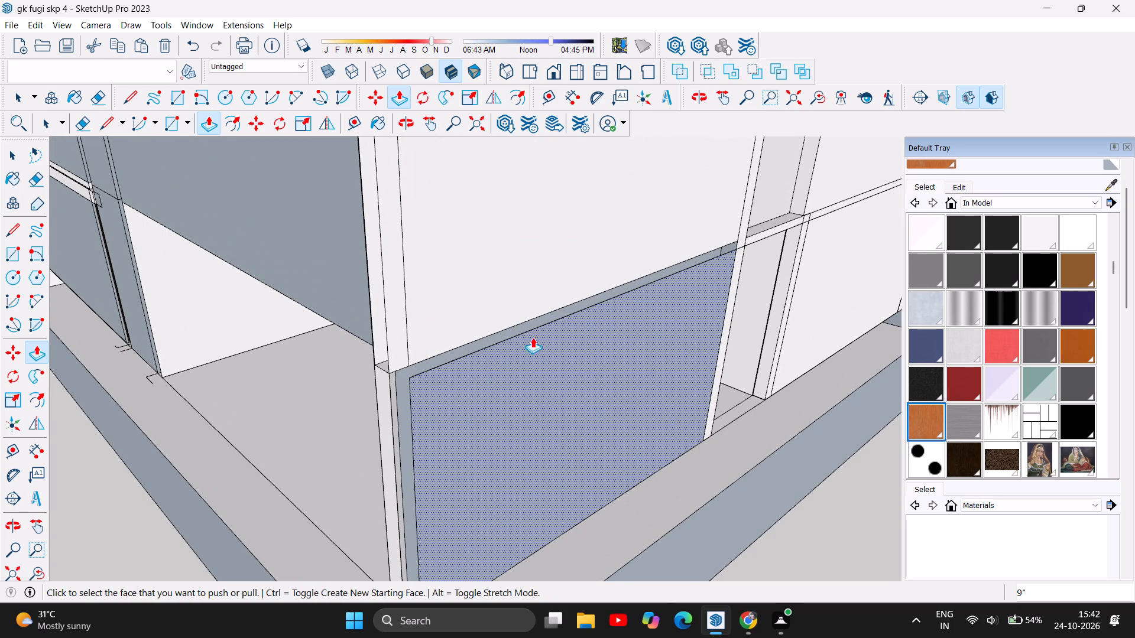
click(409, 128)
drag(336, 325, 419, 327)
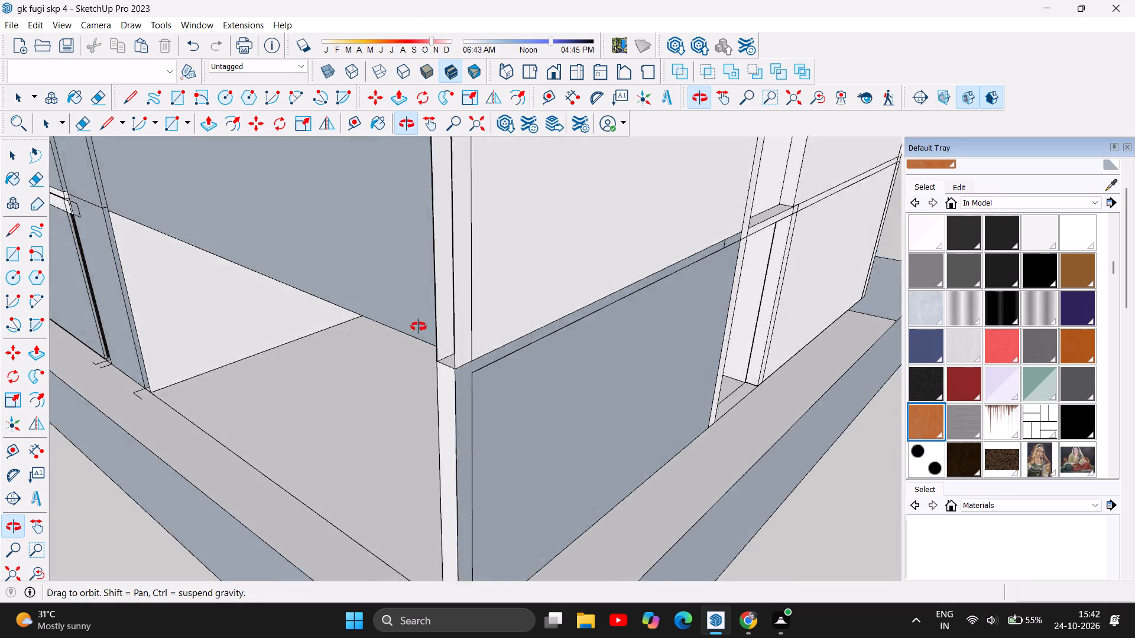
drag(419, 327, 638, 343)
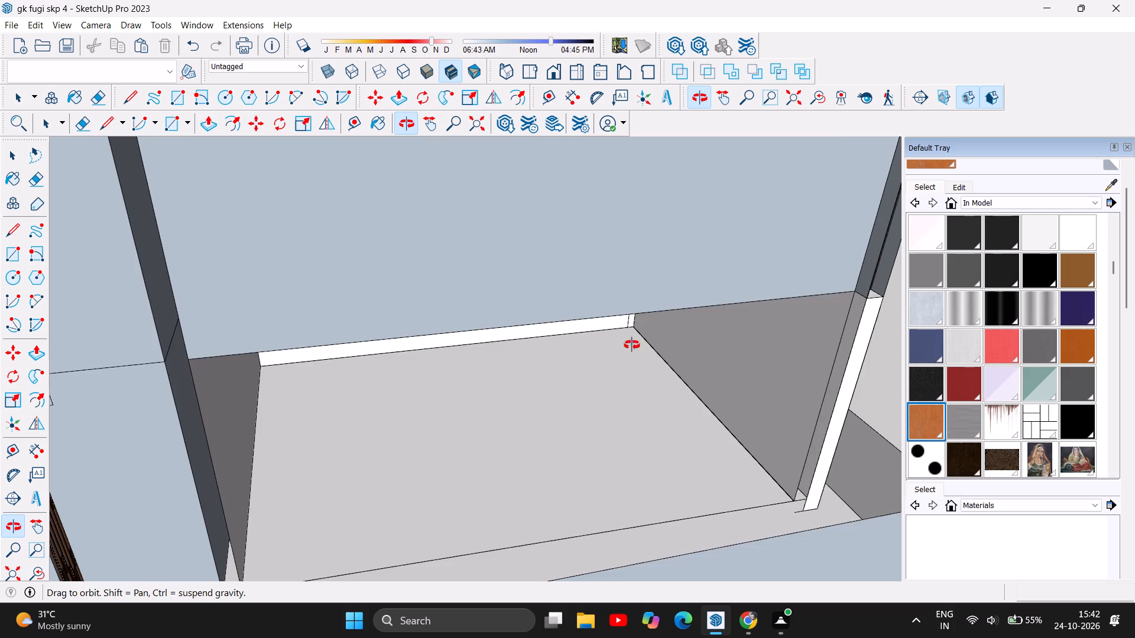
scroll(602, 360, down, 4)
drag(697, 327, 618, 331)
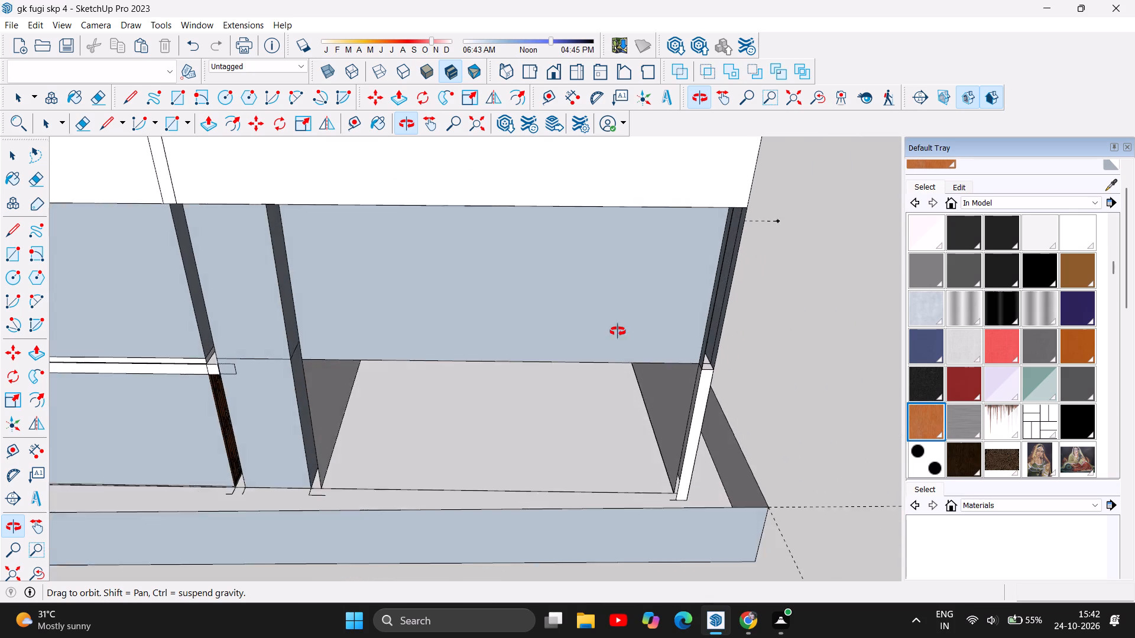
drag(618, 331, 307, 244)
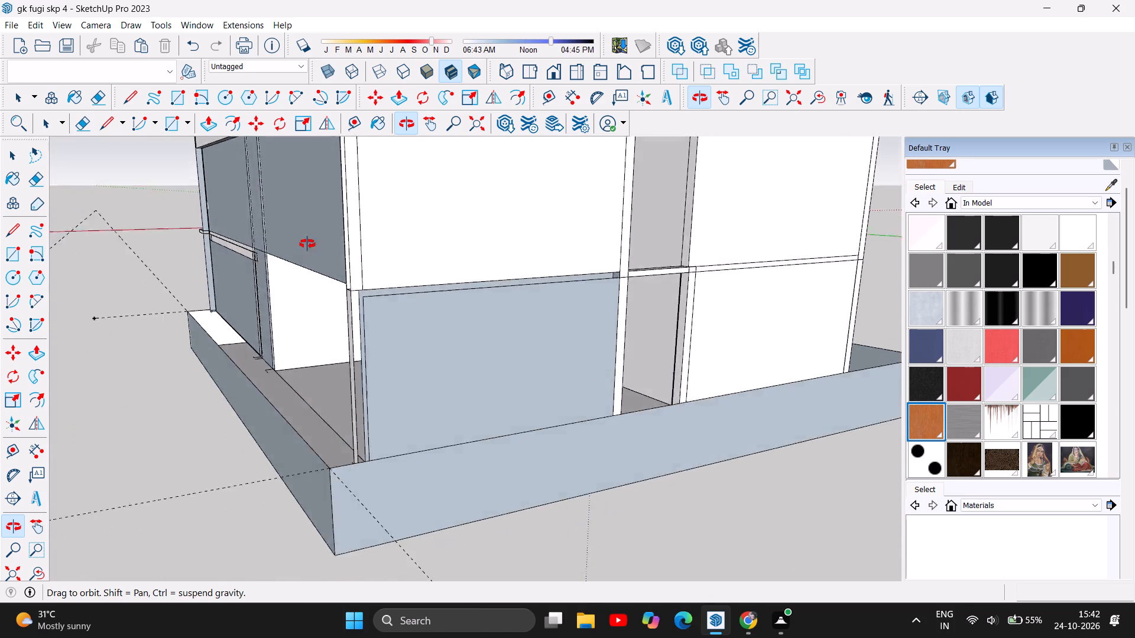
drag(307, 244, 248, 284)
scroll(528, 313, up, 6)
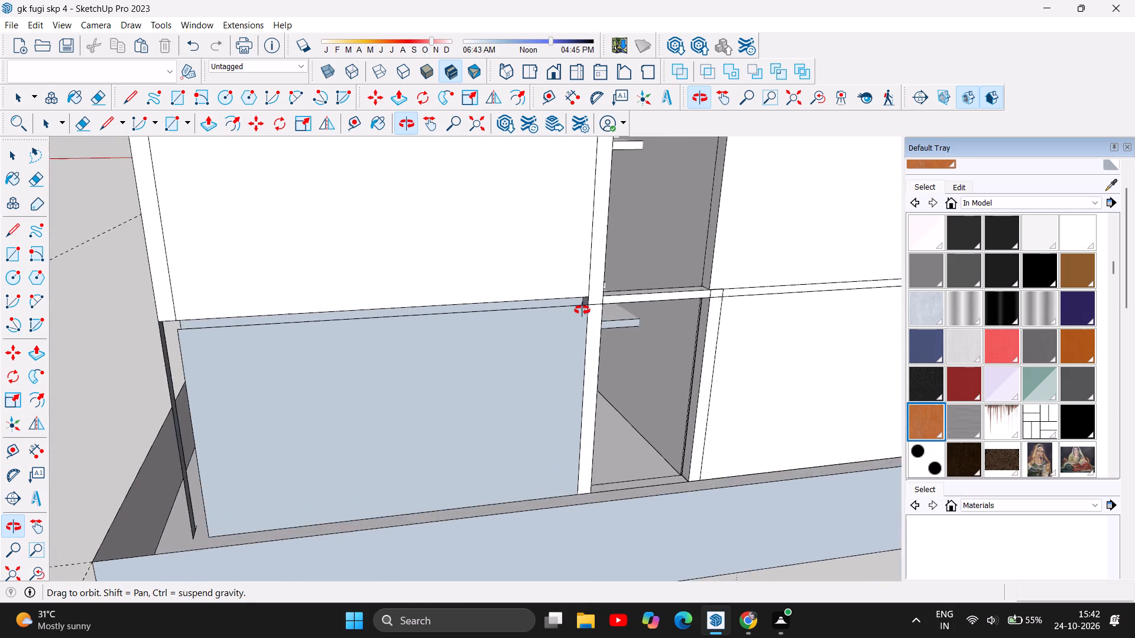
scroll(587, 308, up, 7)
scroll(588, 307, down, 1)
scroll(587, 302, up, 7)
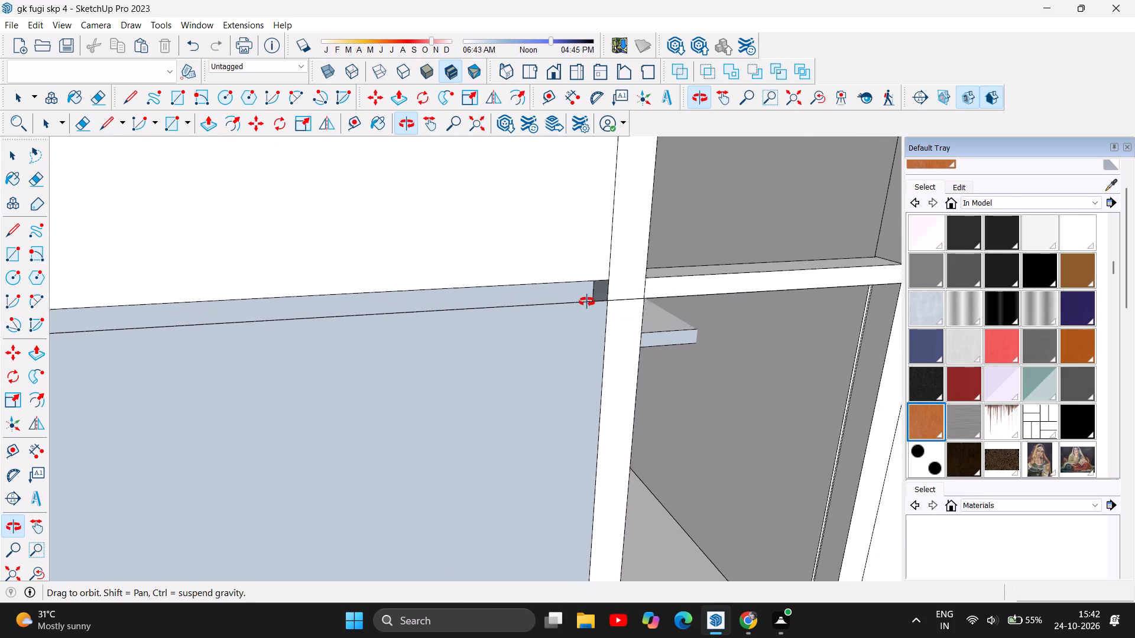
scroll(591, 300, up, 3)
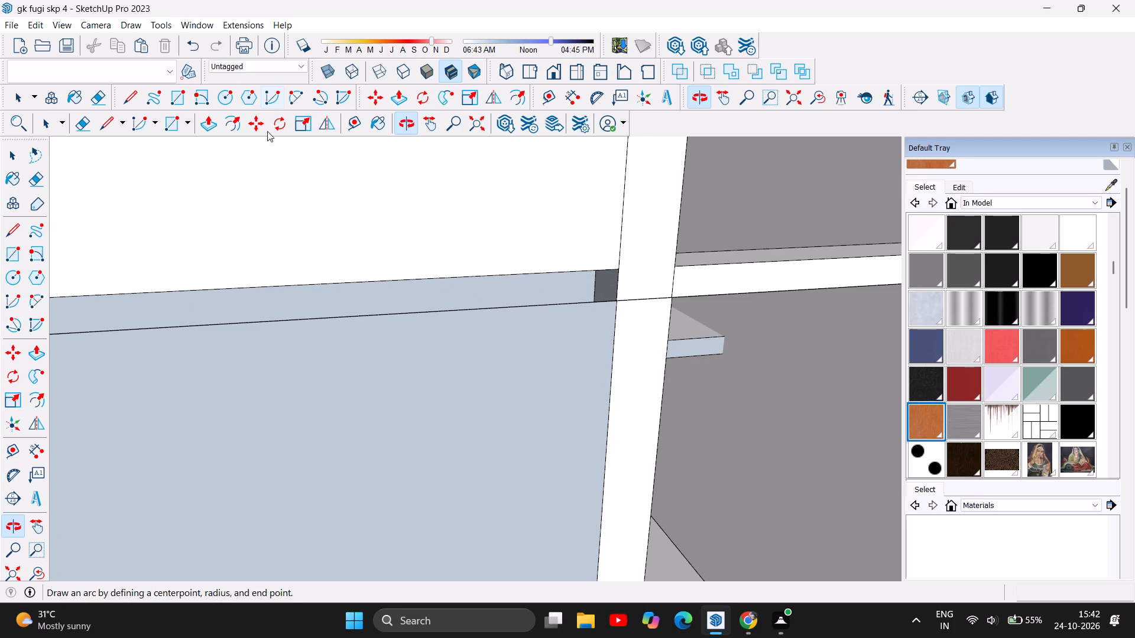
click(206, 126)
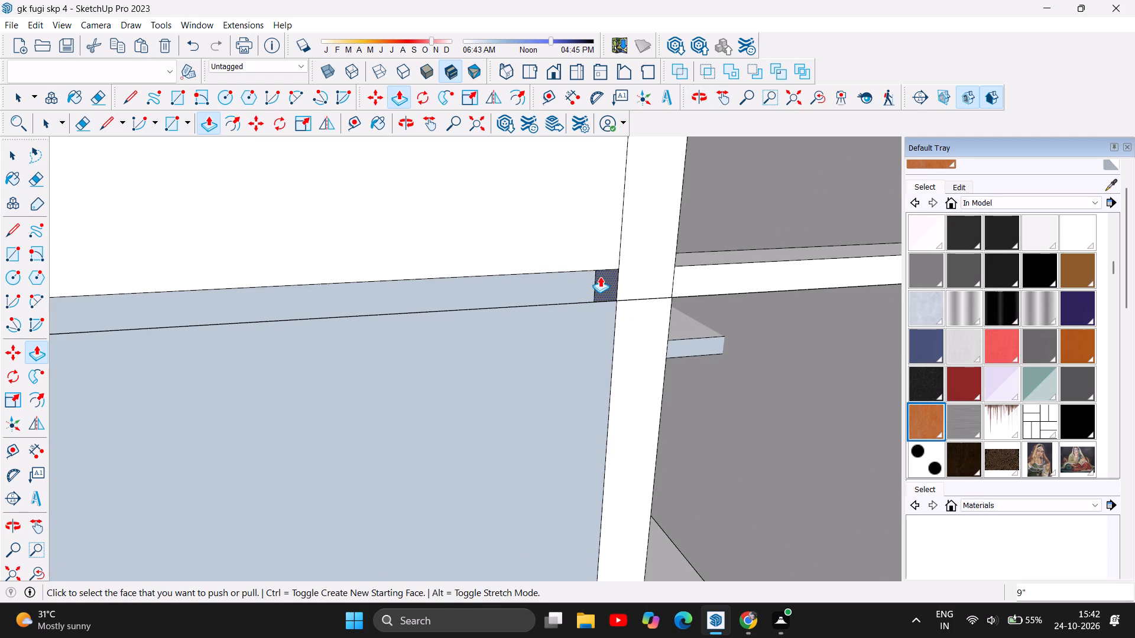
drag(600, 276, 346, 299)
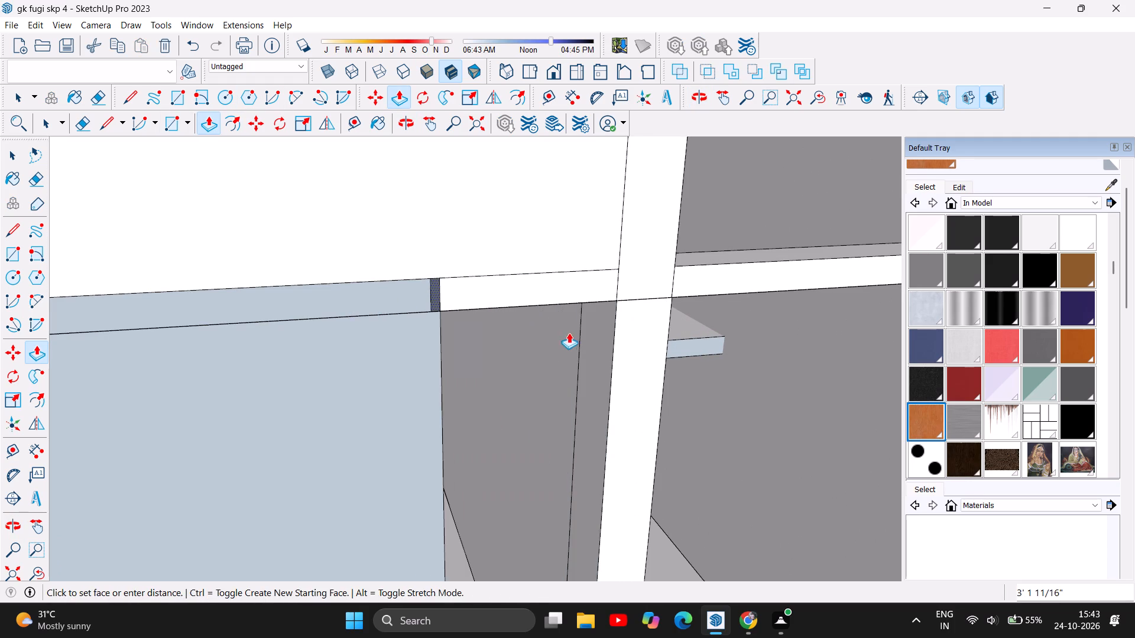
Delete the outer and inner blue-grey faces of the ground-floor rear wall beneath the extended upper wall.
scroll(531, 301, down, 6)
scroll(572, 266, down, 11)
scroll(527, 242, down, 11)
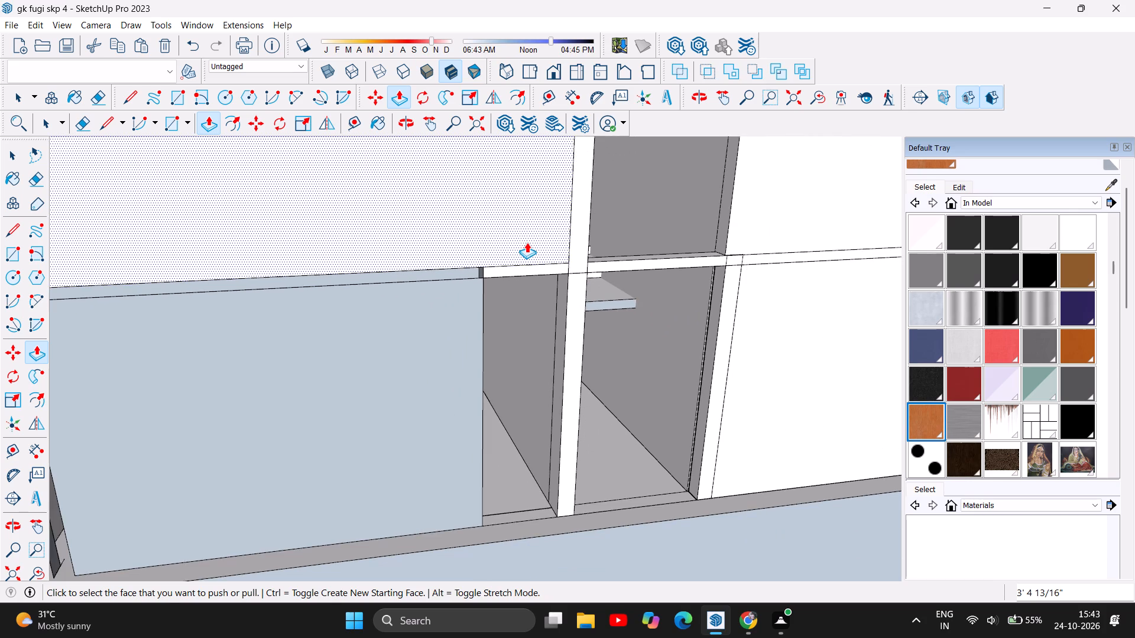
scroll(527, 242, down, 5)
click(20, 100)
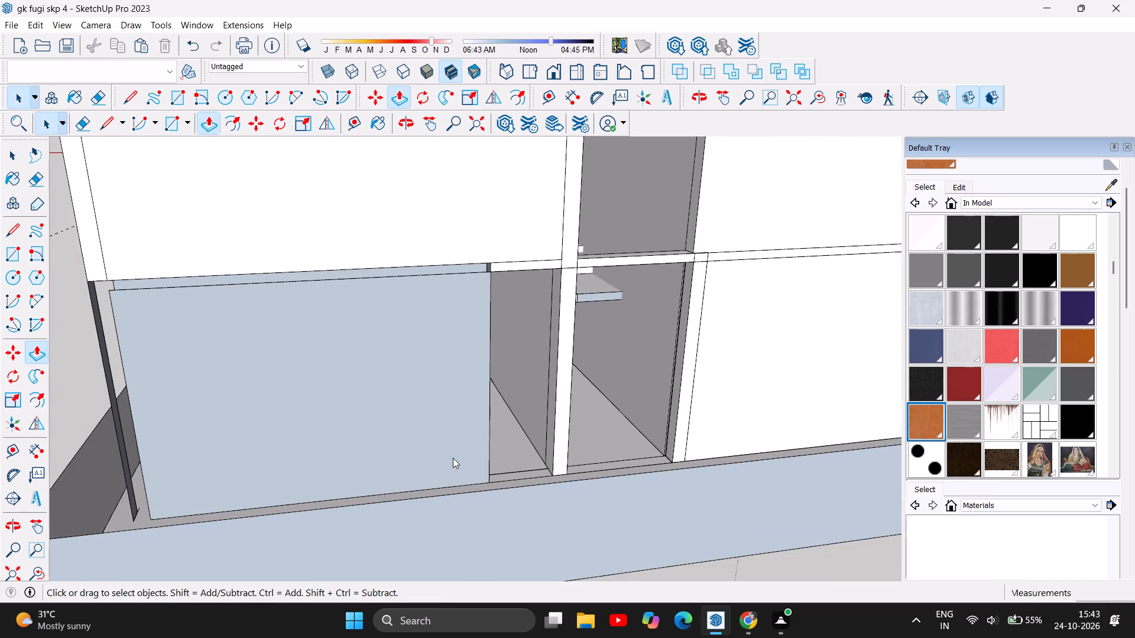
click(372, 419)
key(Delete)
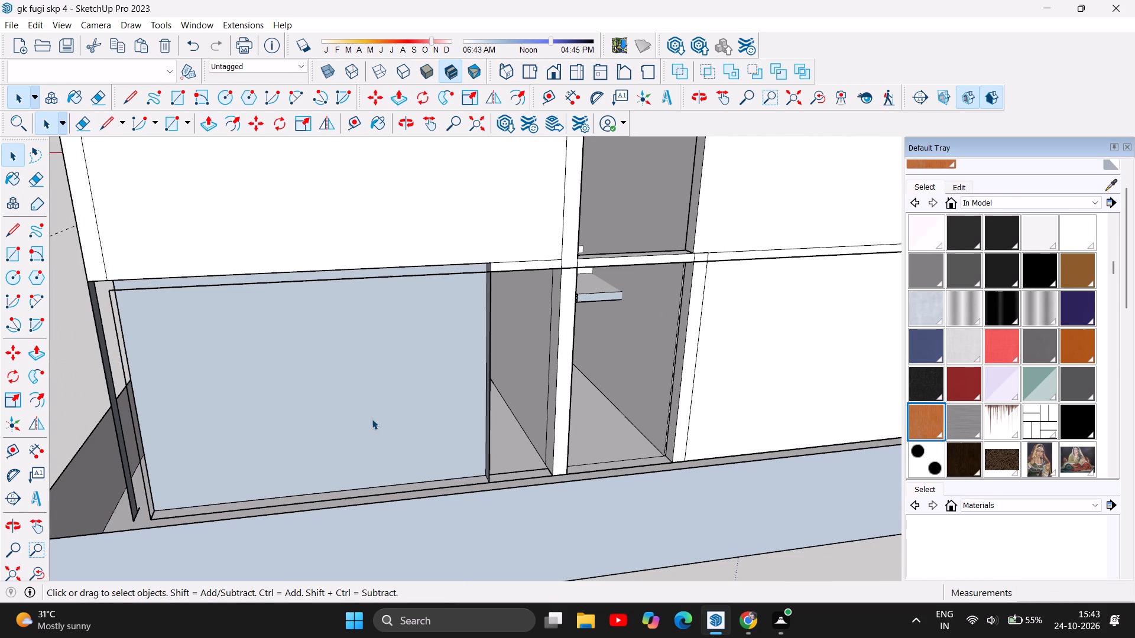
click(225, 402)
key(Delete)
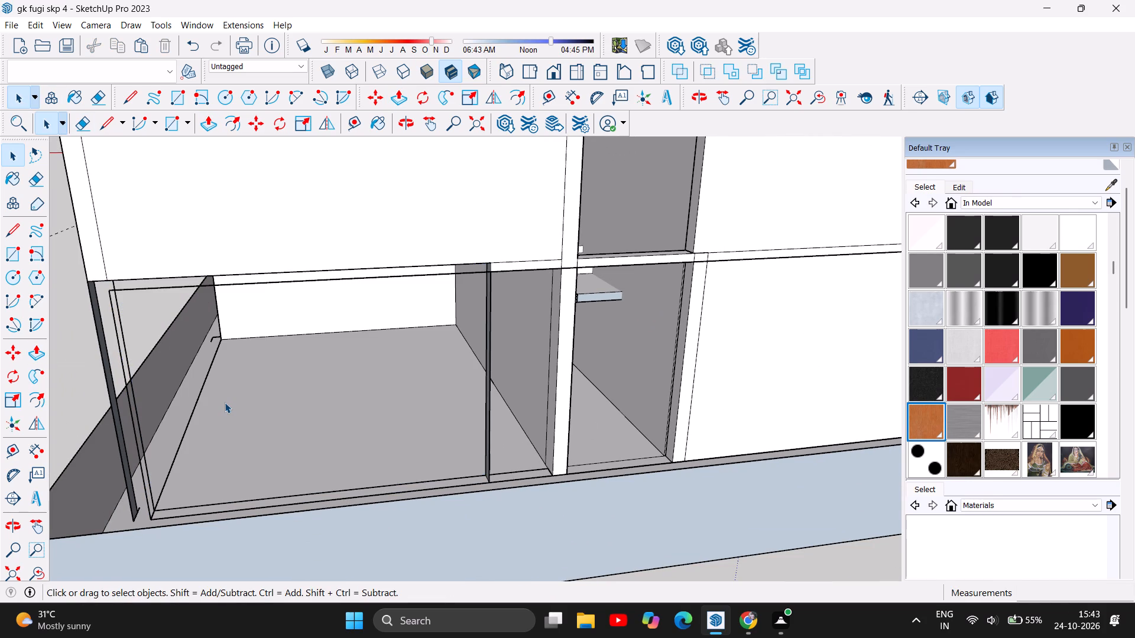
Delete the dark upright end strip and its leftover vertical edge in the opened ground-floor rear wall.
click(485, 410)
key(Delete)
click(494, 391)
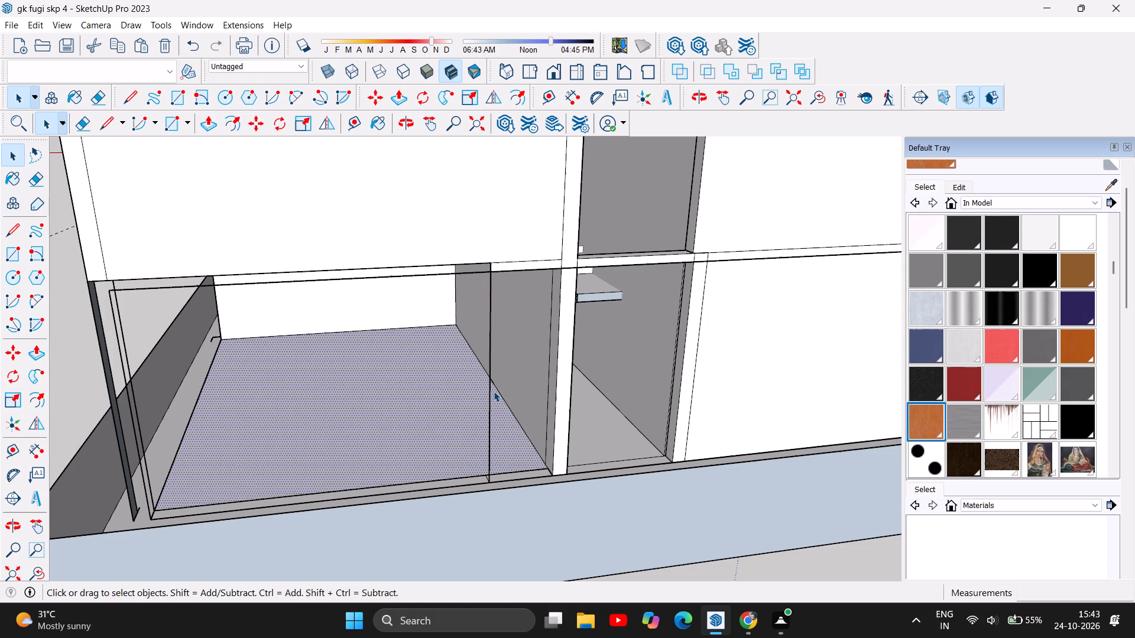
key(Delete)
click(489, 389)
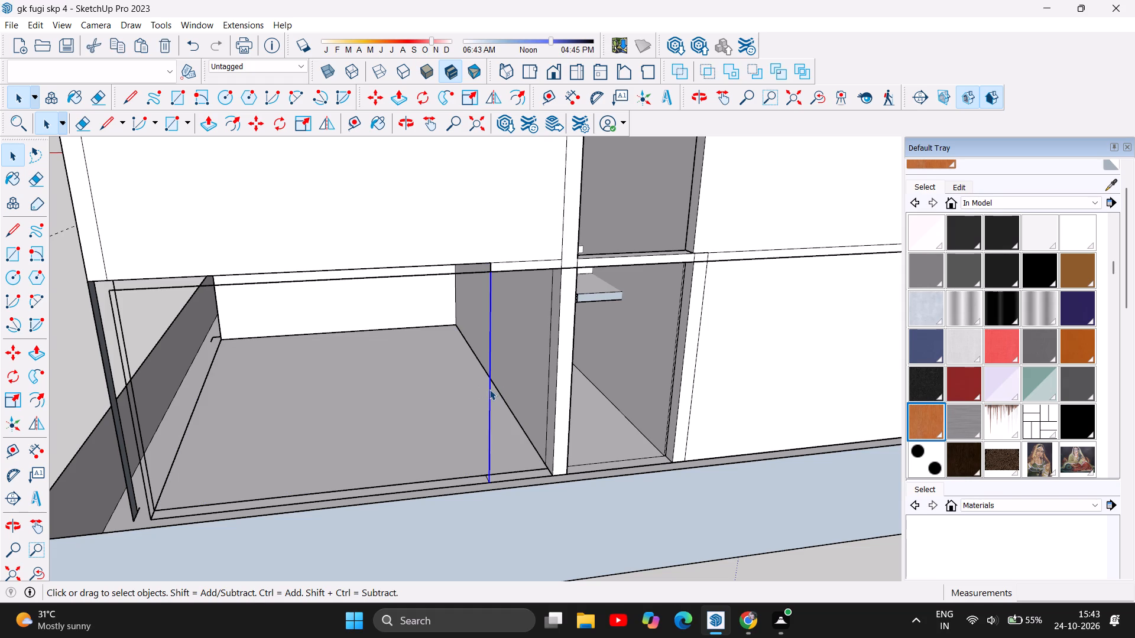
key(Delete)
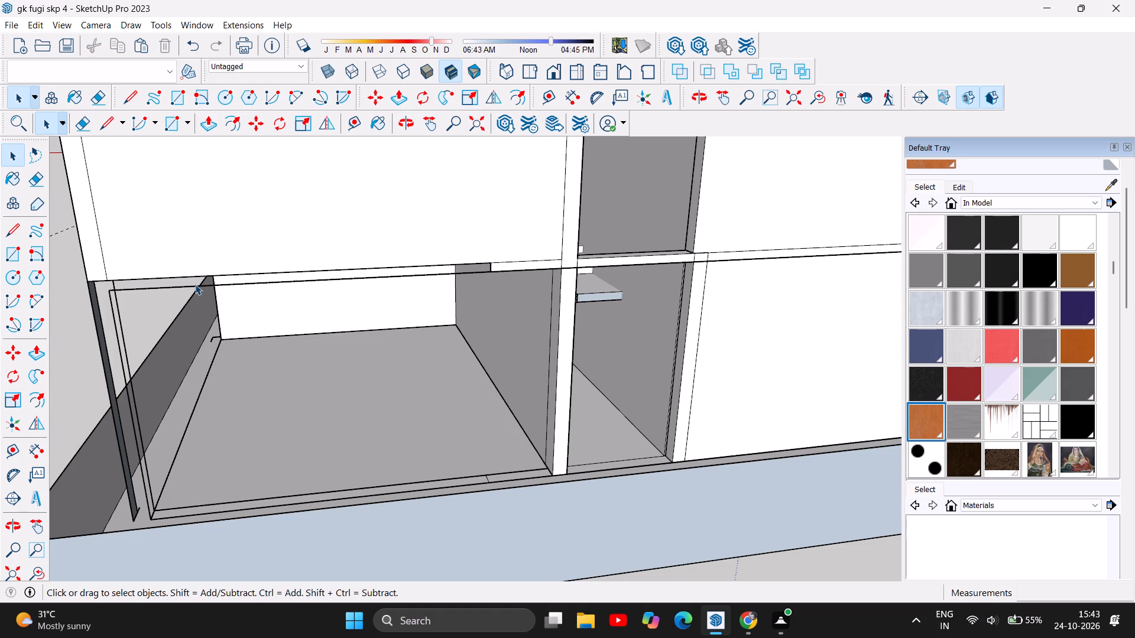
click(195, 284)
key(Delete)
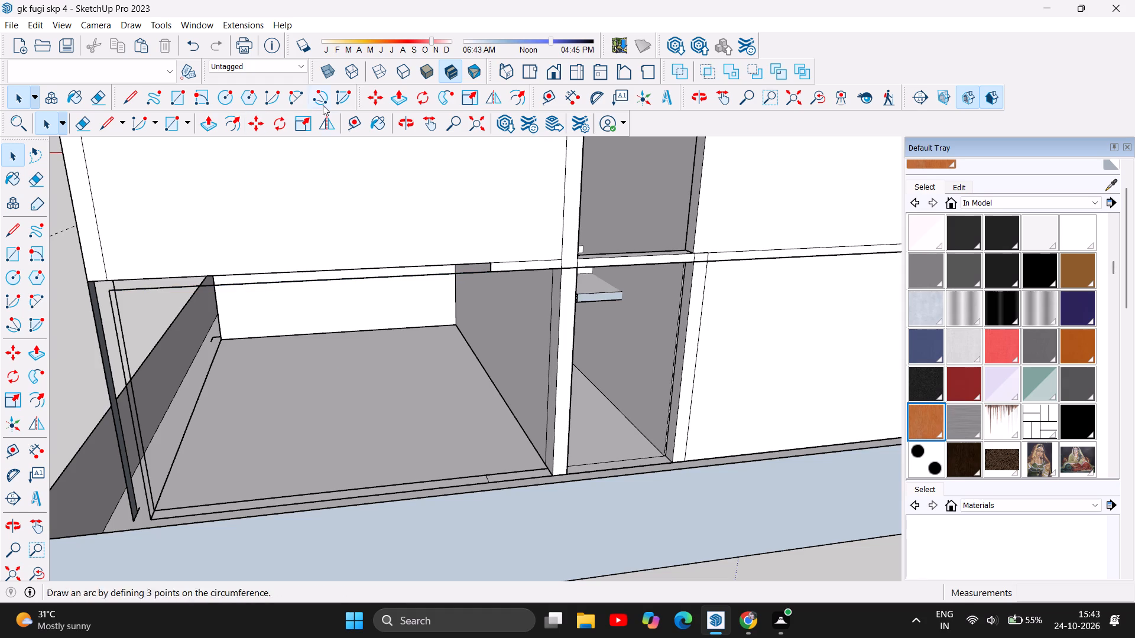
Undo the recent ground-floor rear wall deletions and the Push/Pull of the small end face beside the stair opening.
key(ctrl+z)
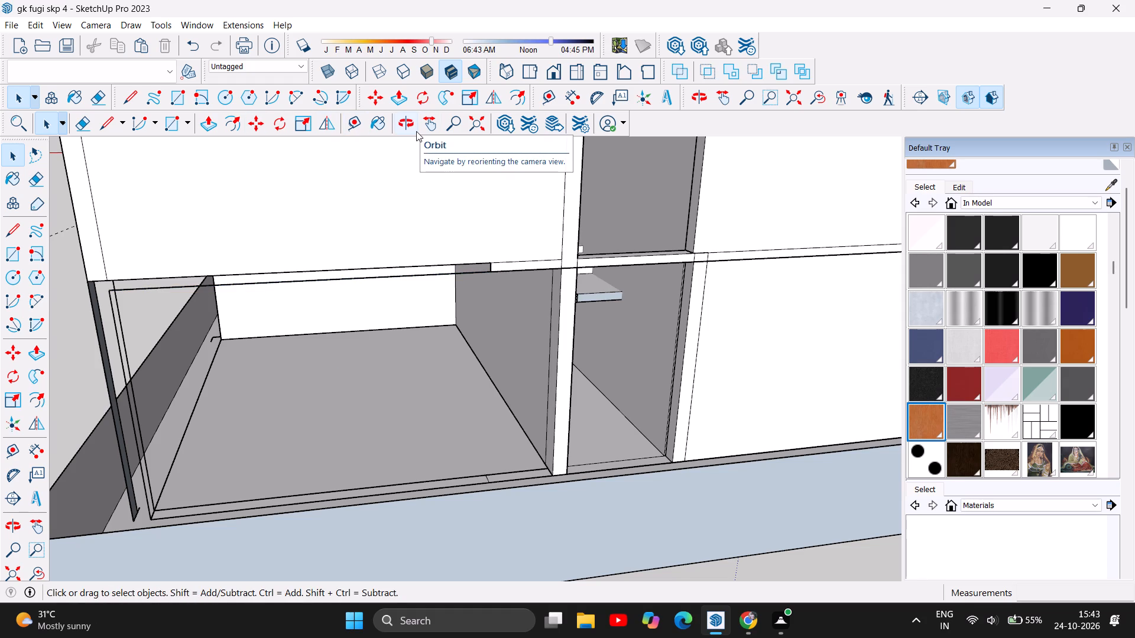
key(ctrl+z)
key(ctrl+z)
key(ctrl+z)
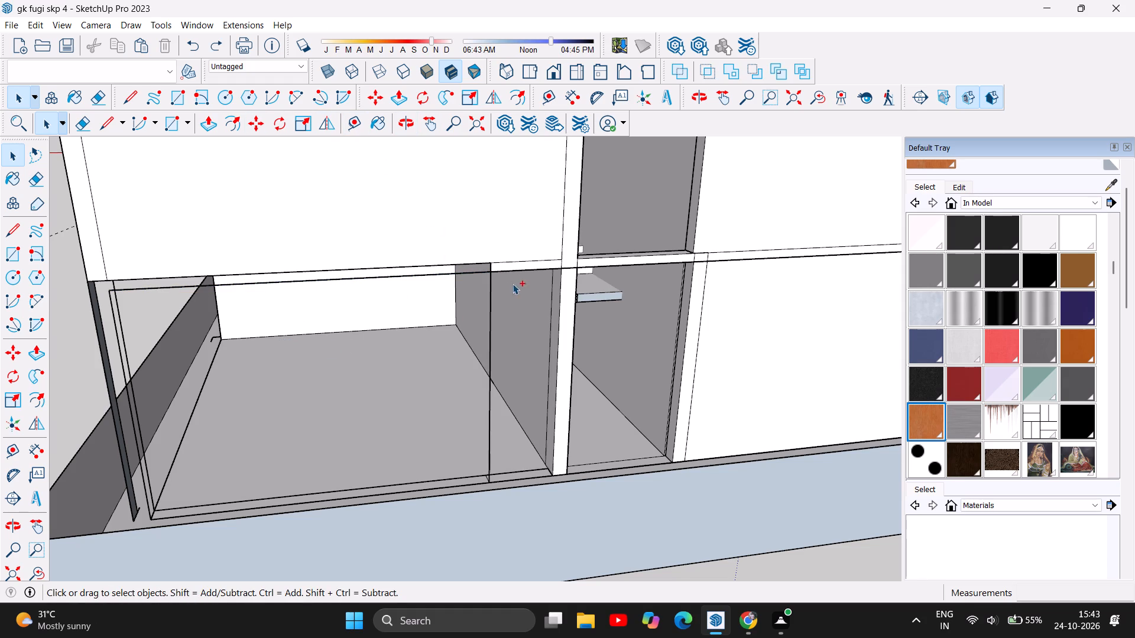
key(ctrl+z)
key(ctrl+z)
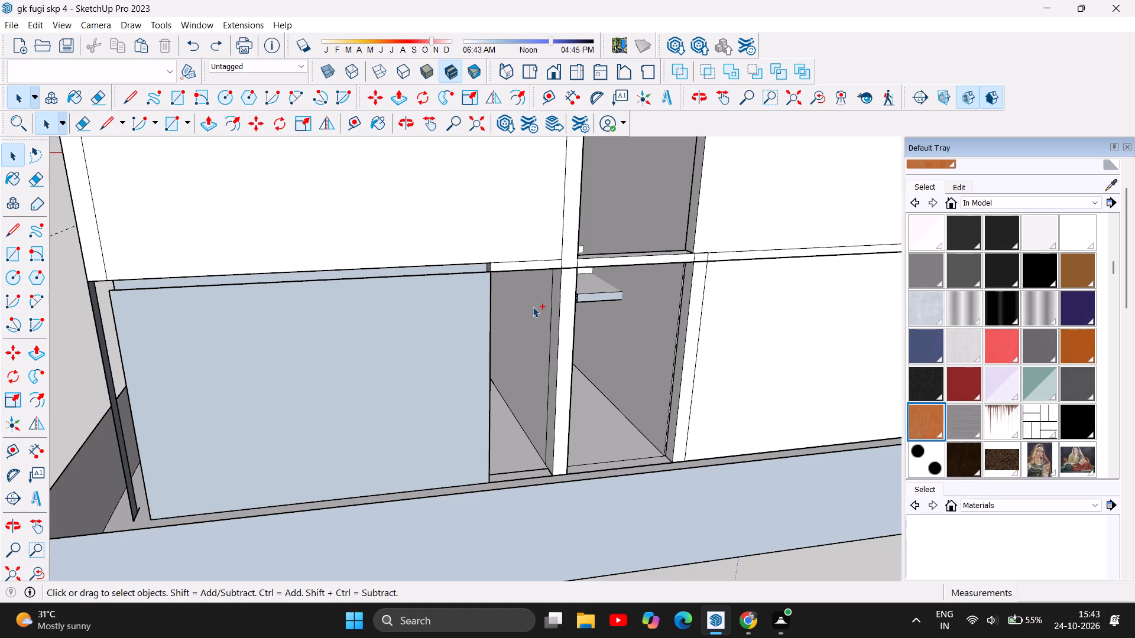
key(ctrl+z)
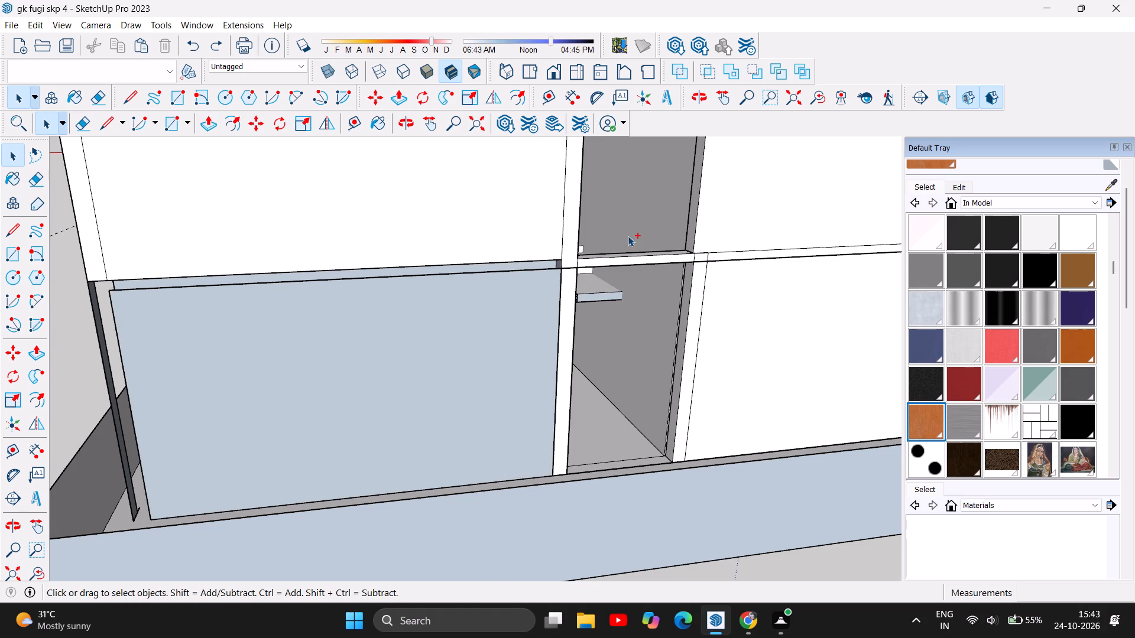
Delete the ground-floor rear wall's outer face with its top edge, and the inner face behind it, beside the stair opening.
ctrl+scroll(628, 235, up, 7)
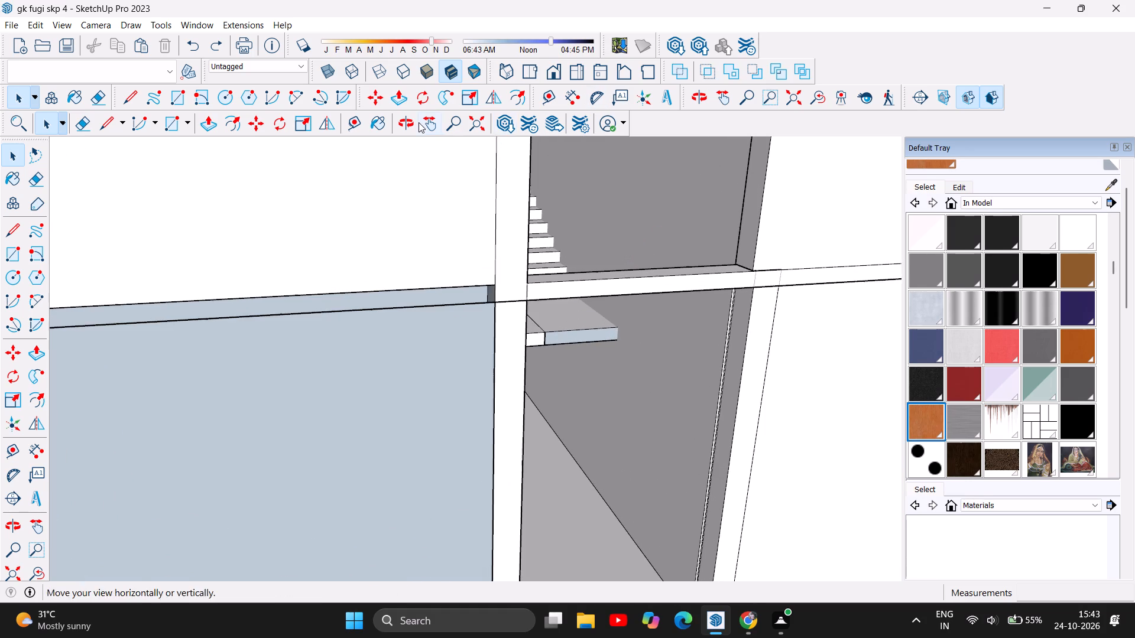
click(413, 122)
drag(706, 324, 644, 323)
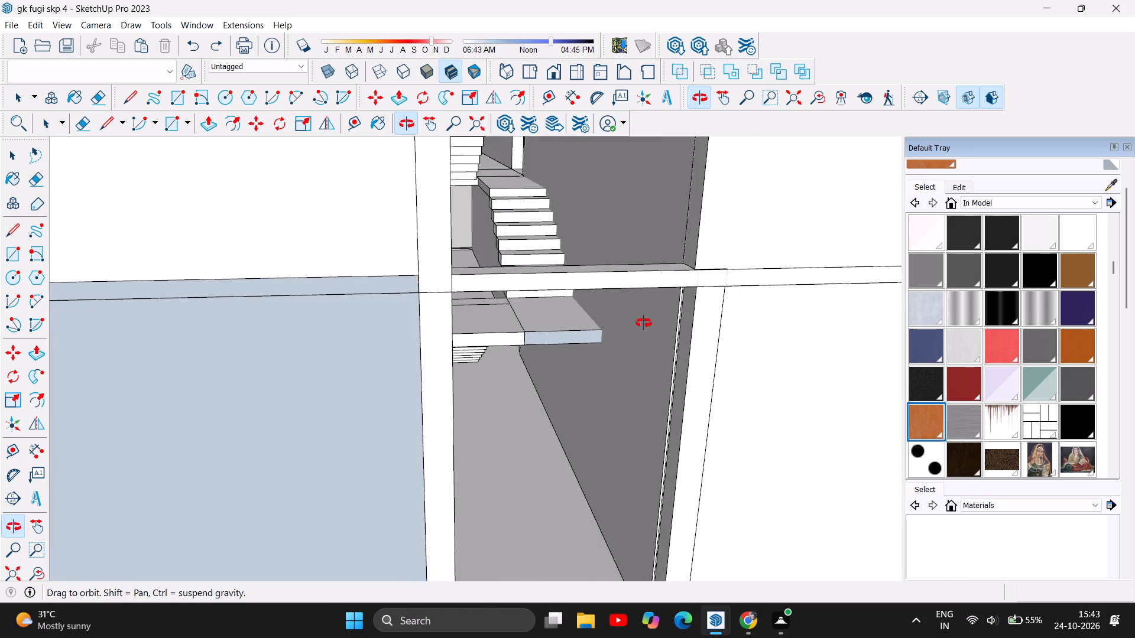
drag(644, 323, 632, 301)
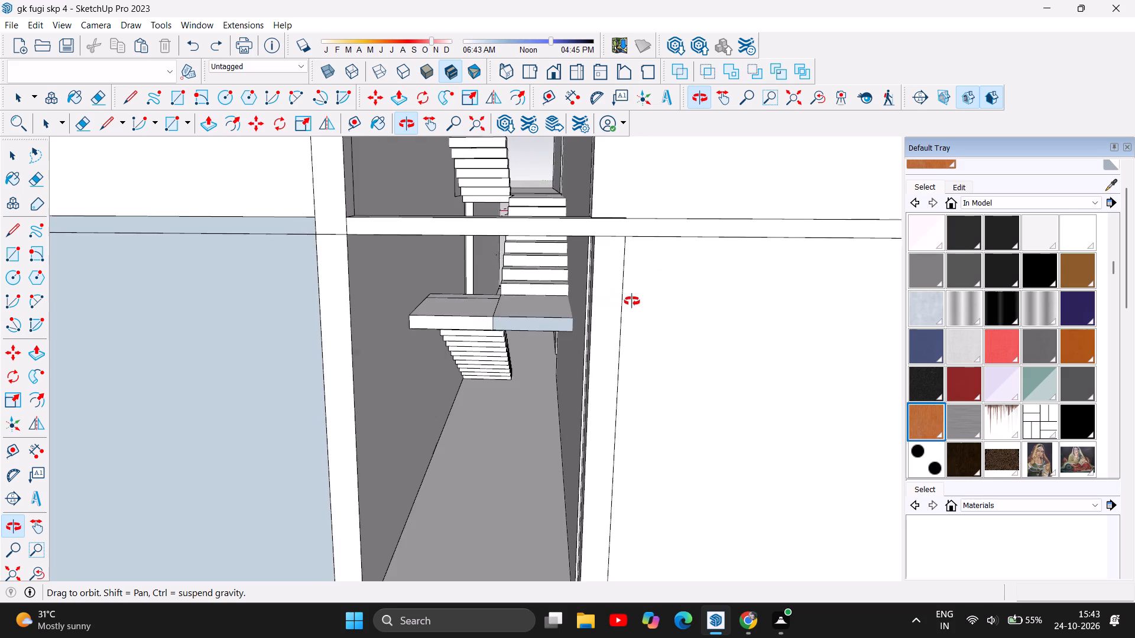
drag(632, 301, 860, 272)
drag(449, 343, 528, 365)
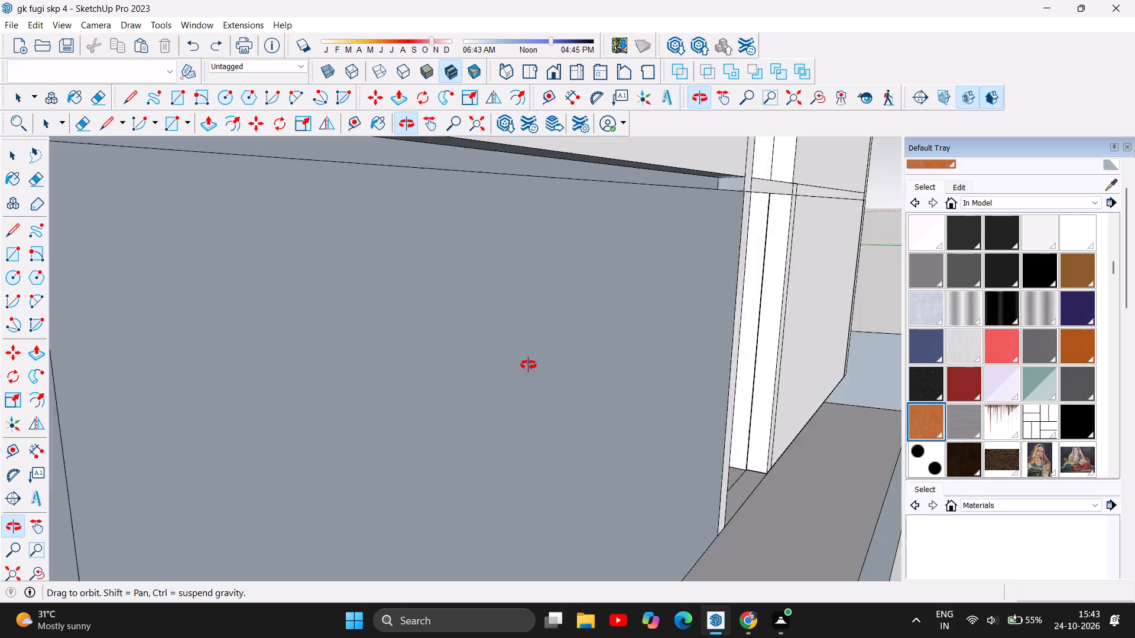
drag(528, 365, 616, 382)
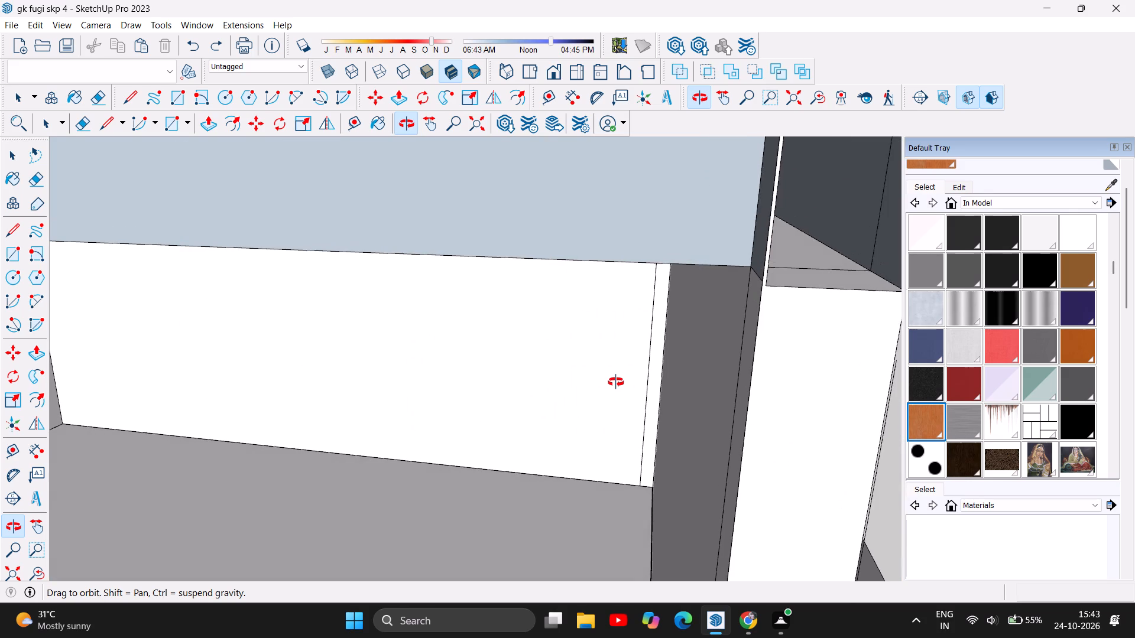
drag(616, 382, 553, 377)
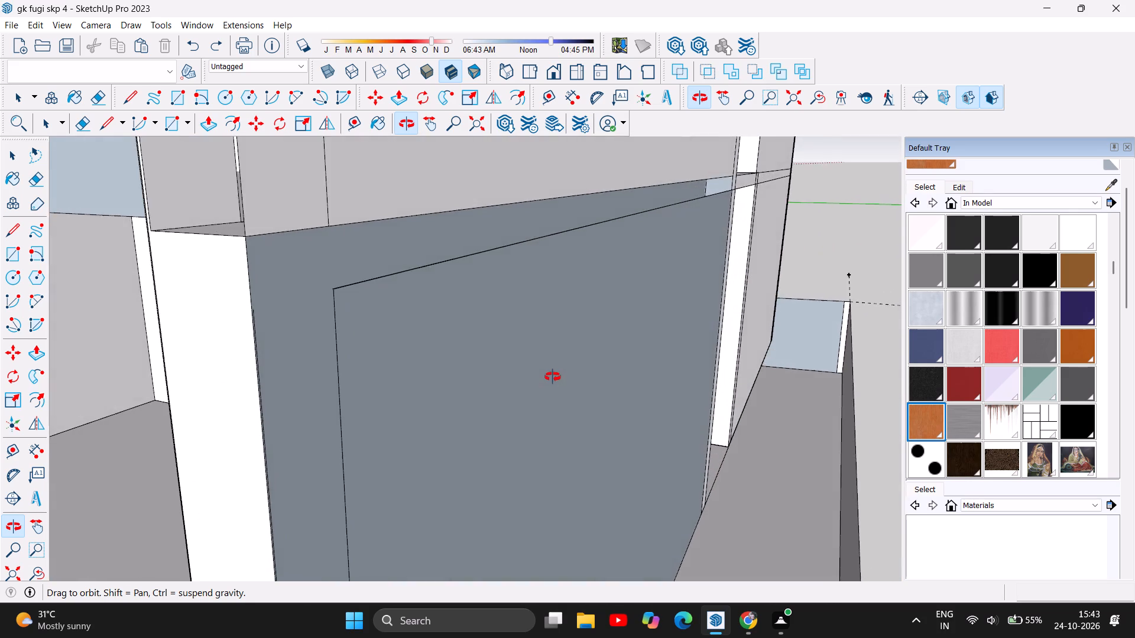
drag(553, 377, 587, 378)
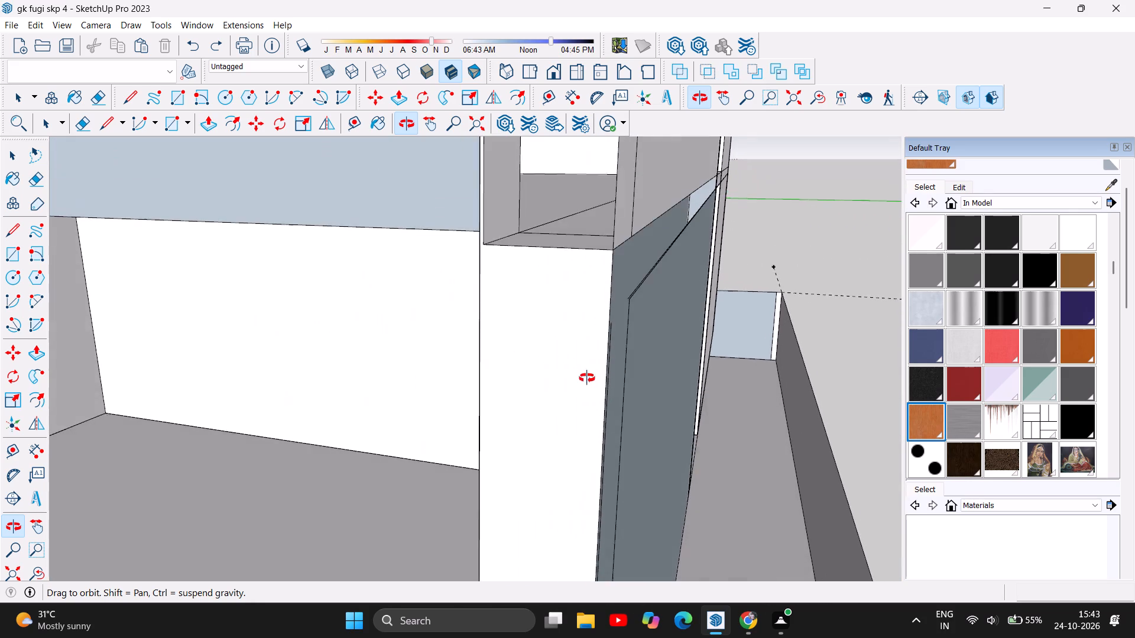
drag(587, 378, 551, 371)
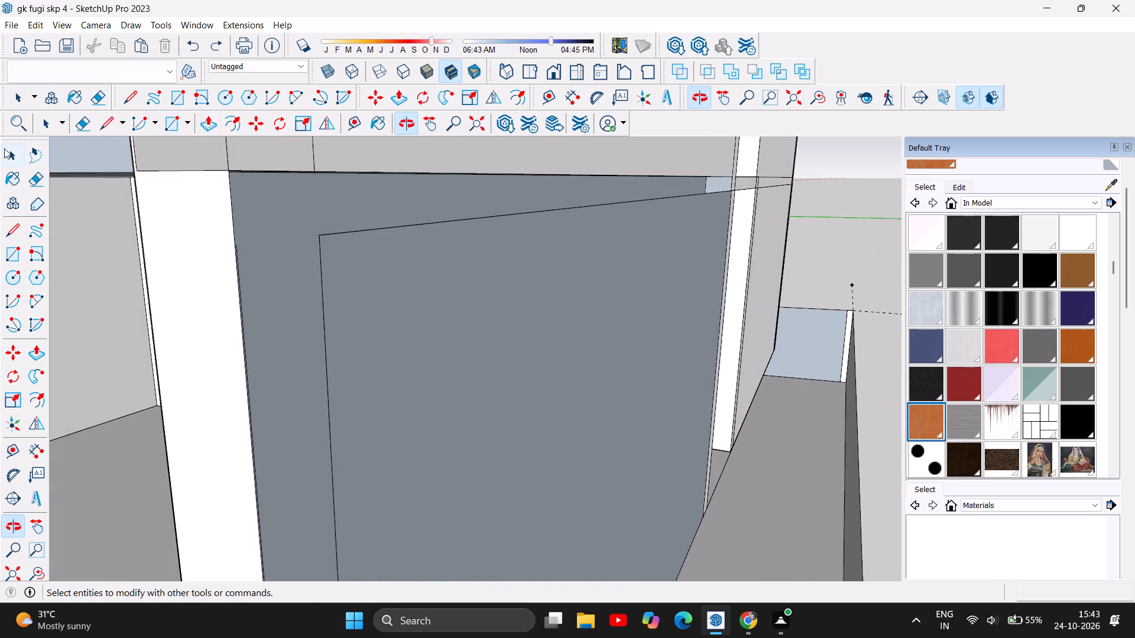
click(7, 149)
click(331, 236)
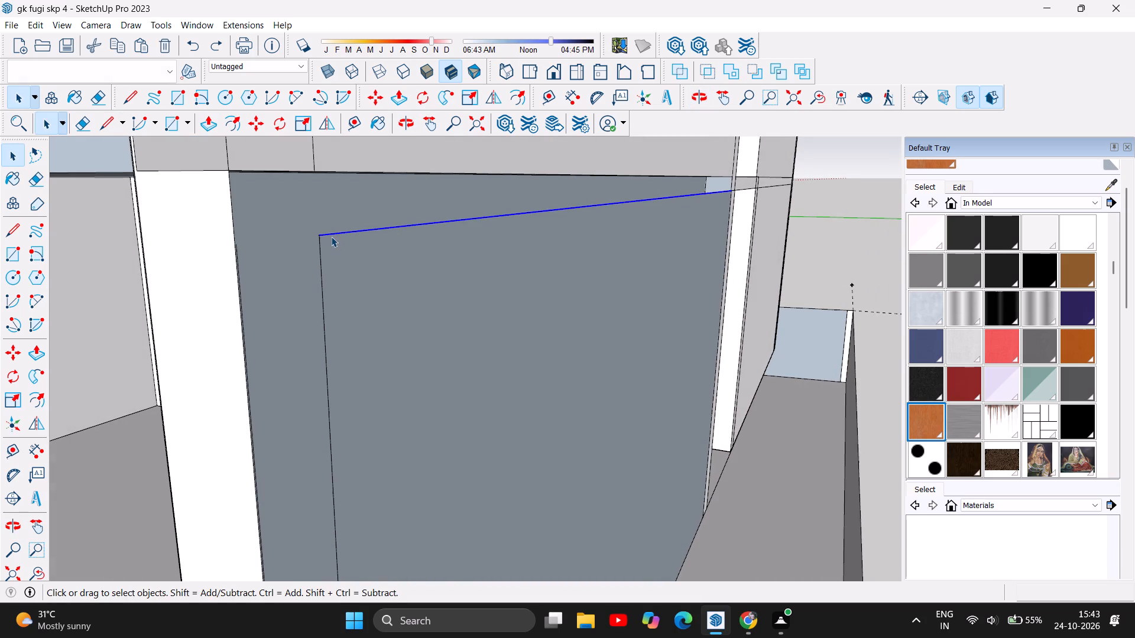
key(Delete)
click(355, 269)
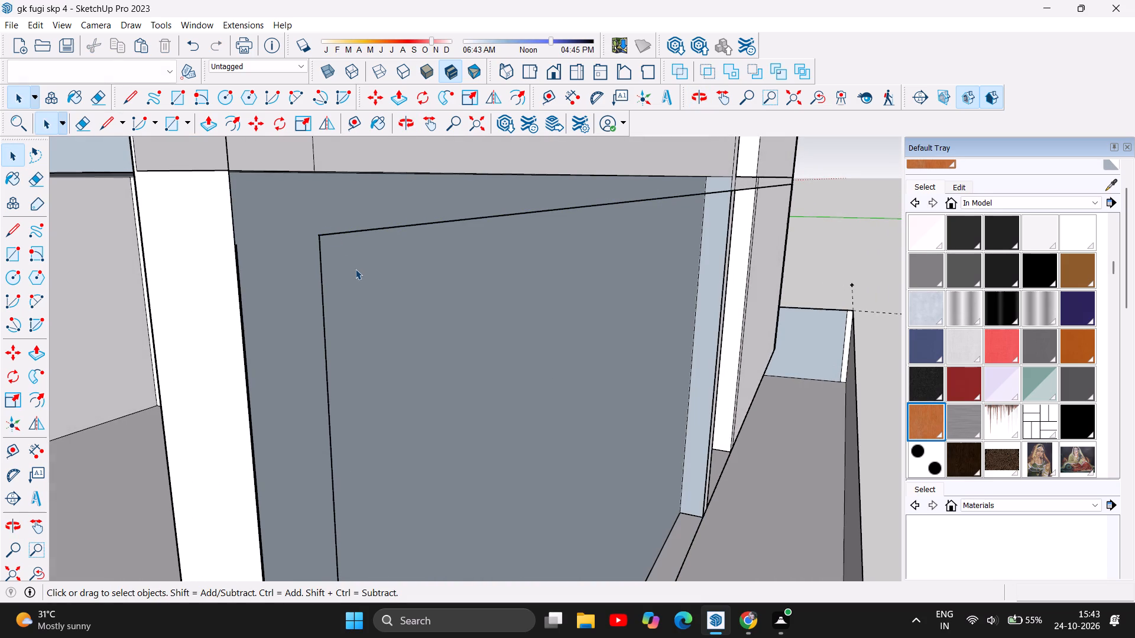
key(Delete)
Delete the leftover top edge and the loose vertical edges where the ground-floor rear wall faces were removed.
click(352, 230)
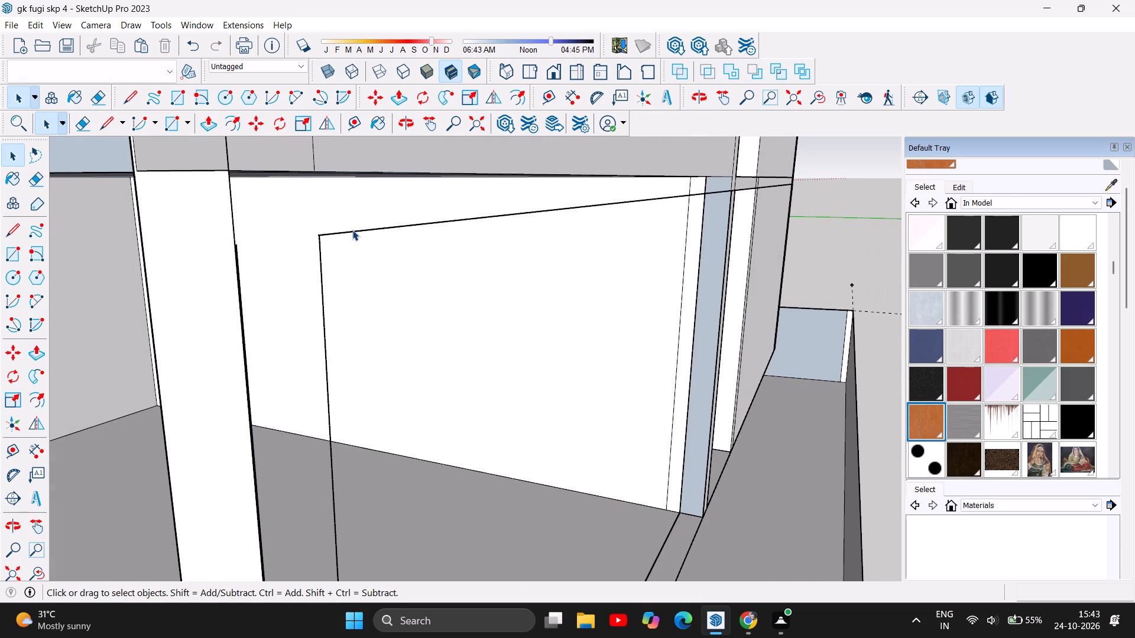
key(Delete)
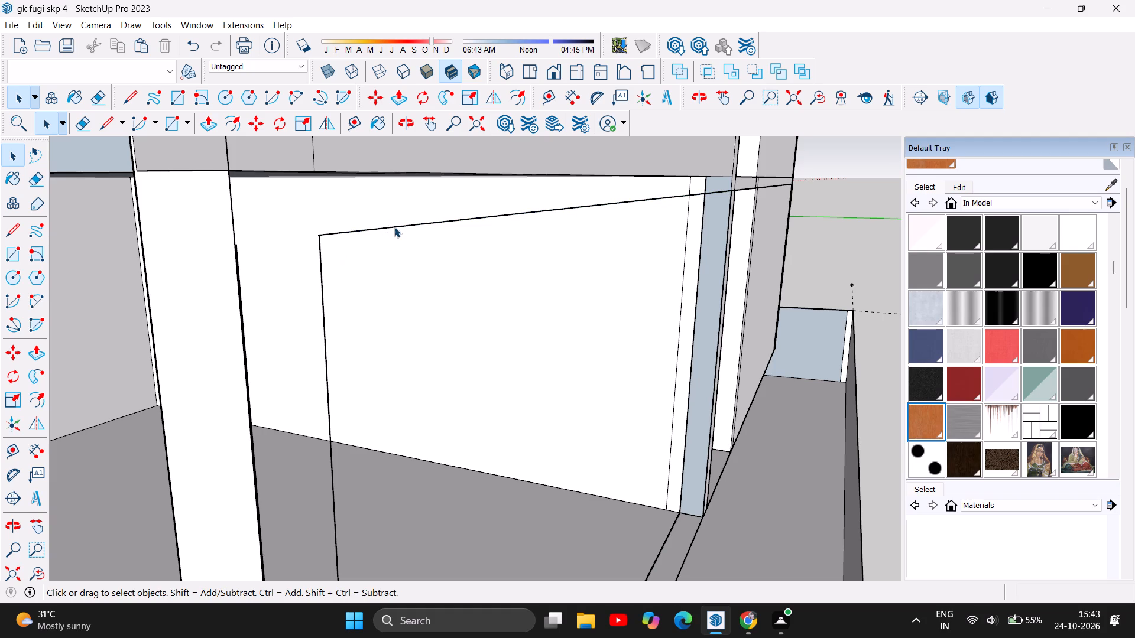
click(391, 226)
key(Delete)
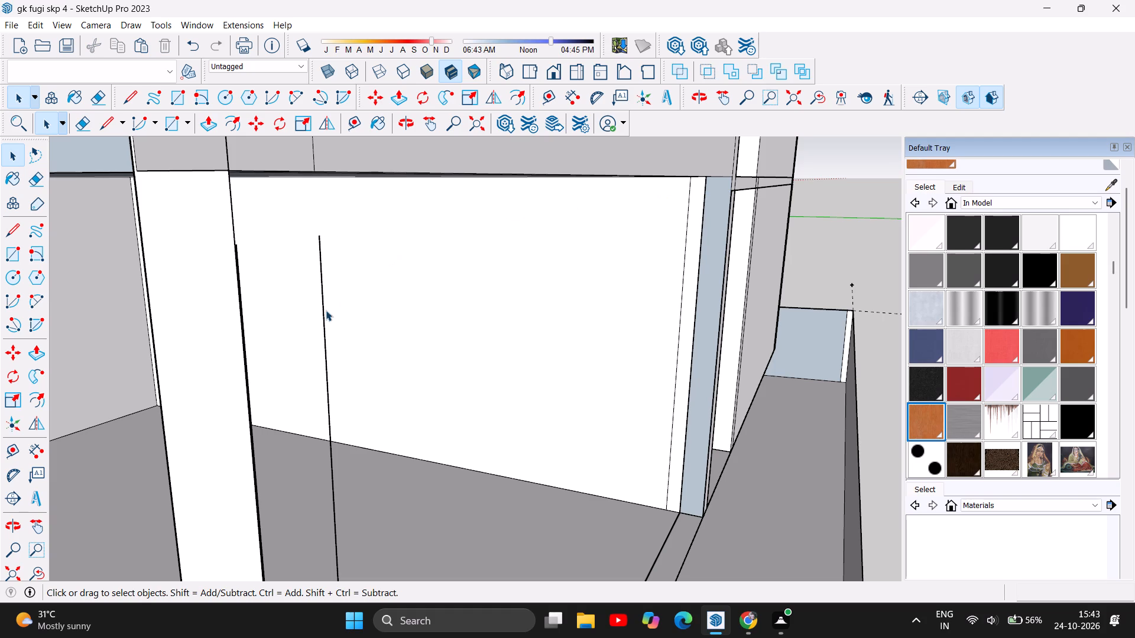
click(325, 315)
key(Delete)
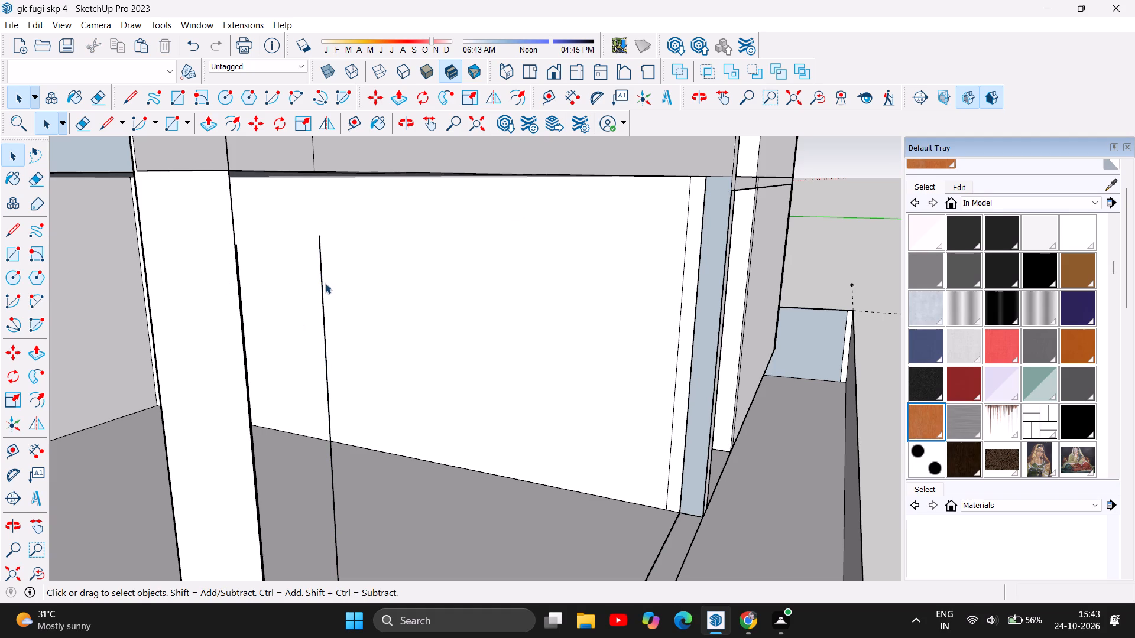
click(324, 295)
key(Delete)
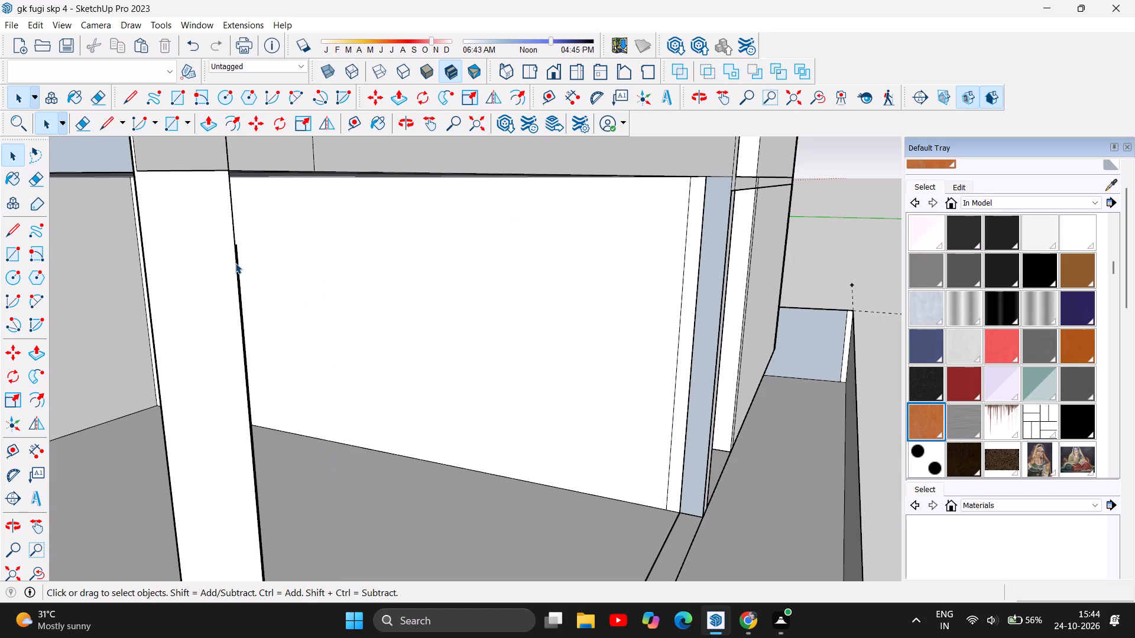
click(235, 263)
click(239, 257)
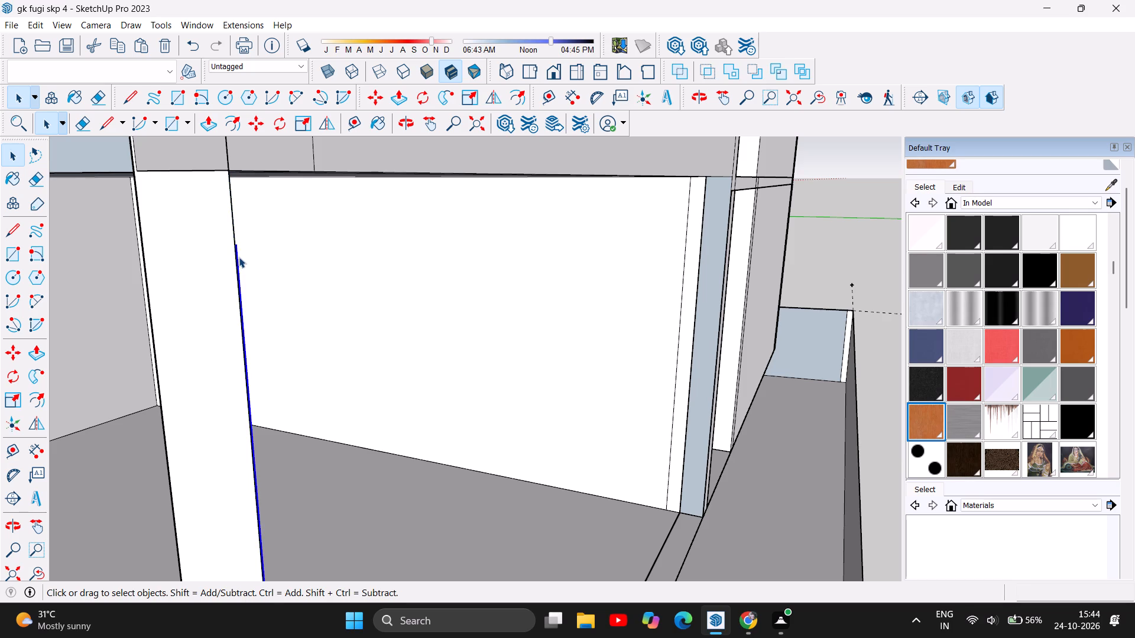
key(Delete)
Push/Pull the narrow floor-level face in the gap at the upper-floor wall corner upward by 6' 4 11/16".
scroll(401, 291, down, 4)
scroll(488, 310, down, 1)
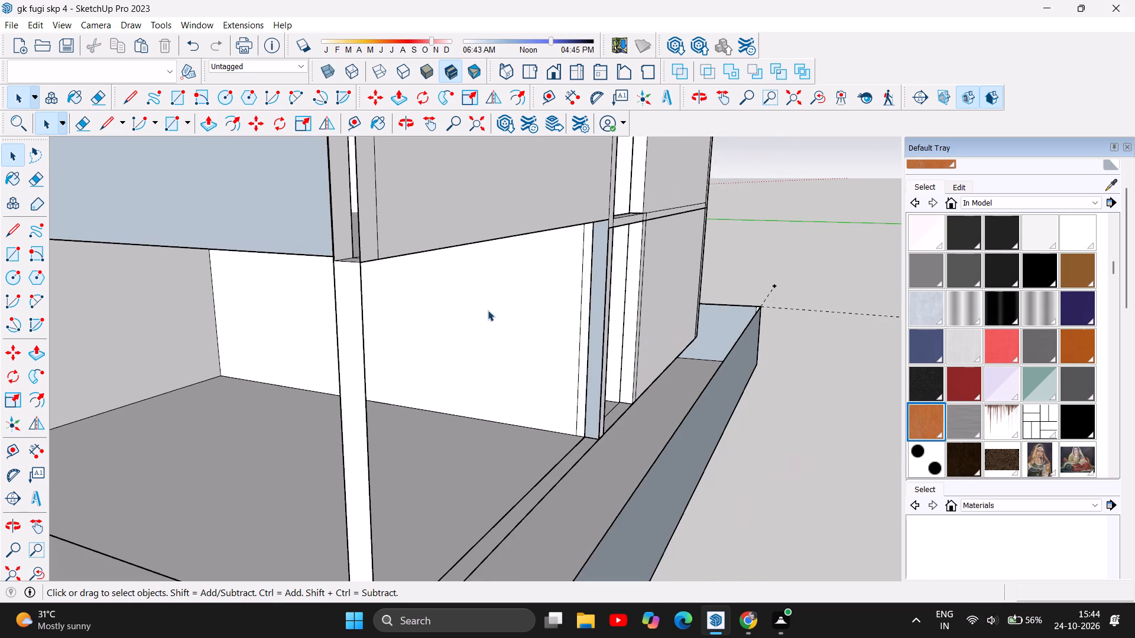
scroll(488, 310, down, 4)
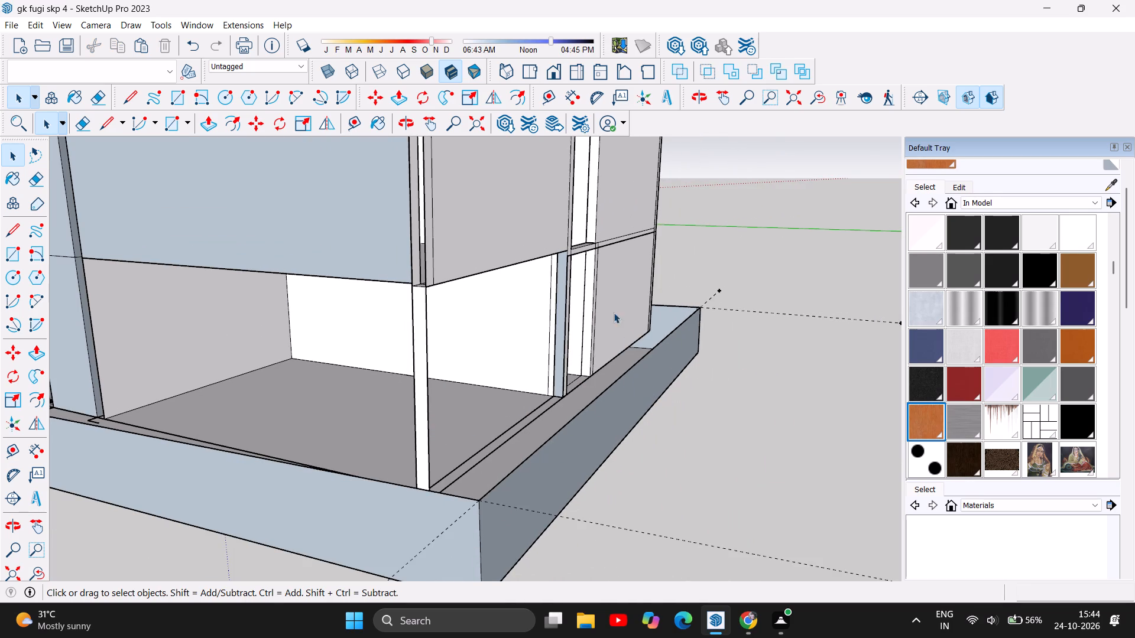
scroll(586, 320, up, 6)
scroll(554, 316, down, 2)
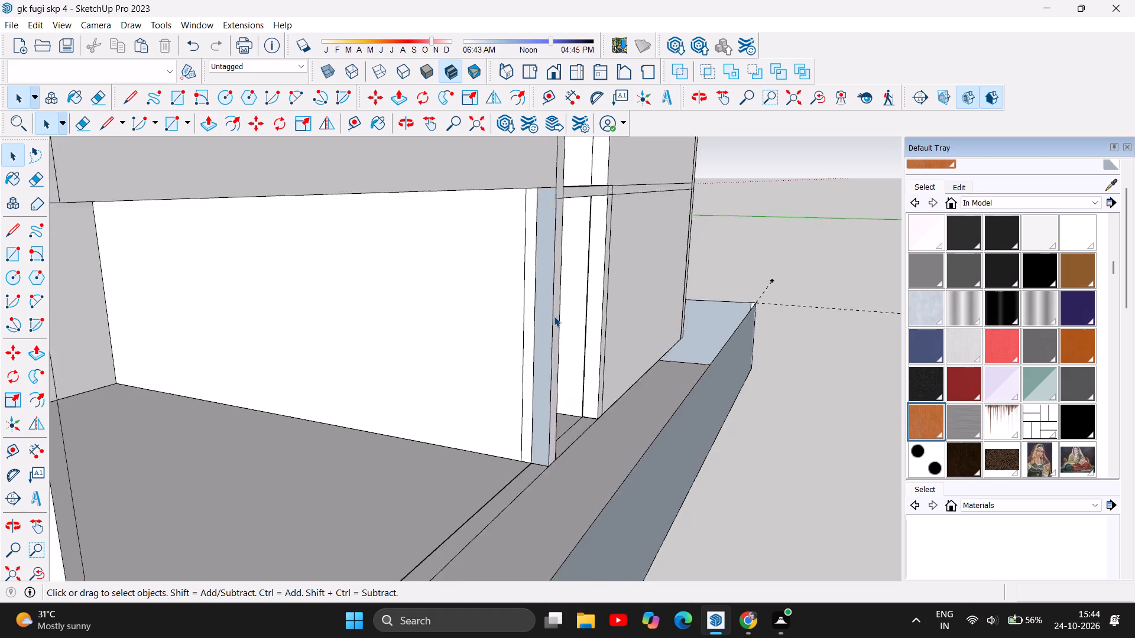
scroll(554, 316, down, 2)
click(404, 130)
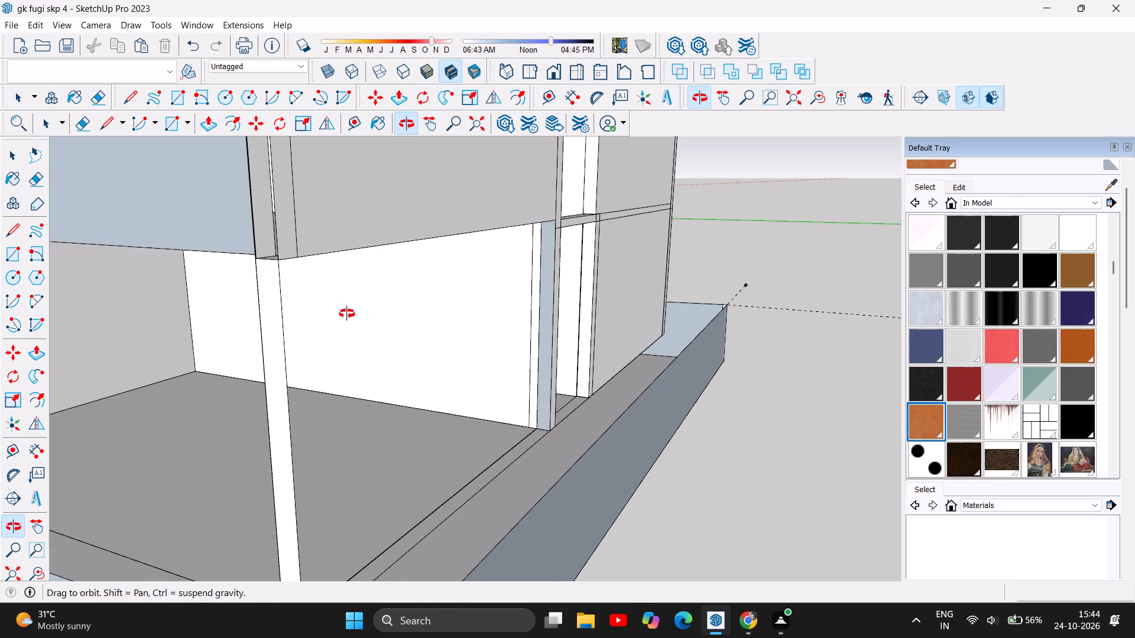
drag(347, 314, 430, 374)
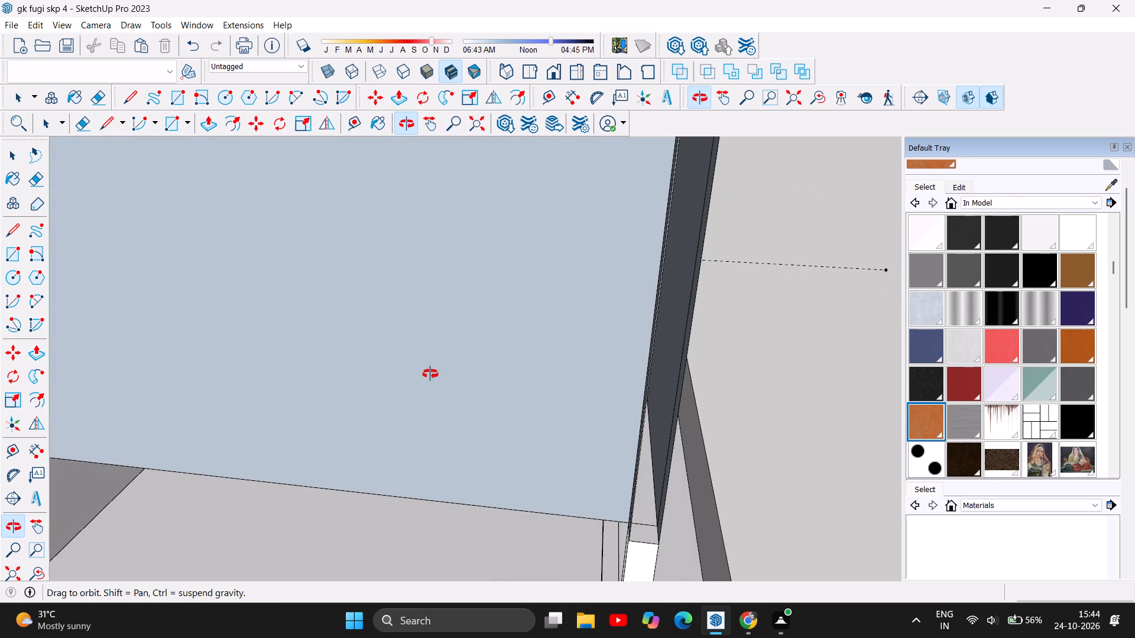
drag(430, 374, 420, 390)
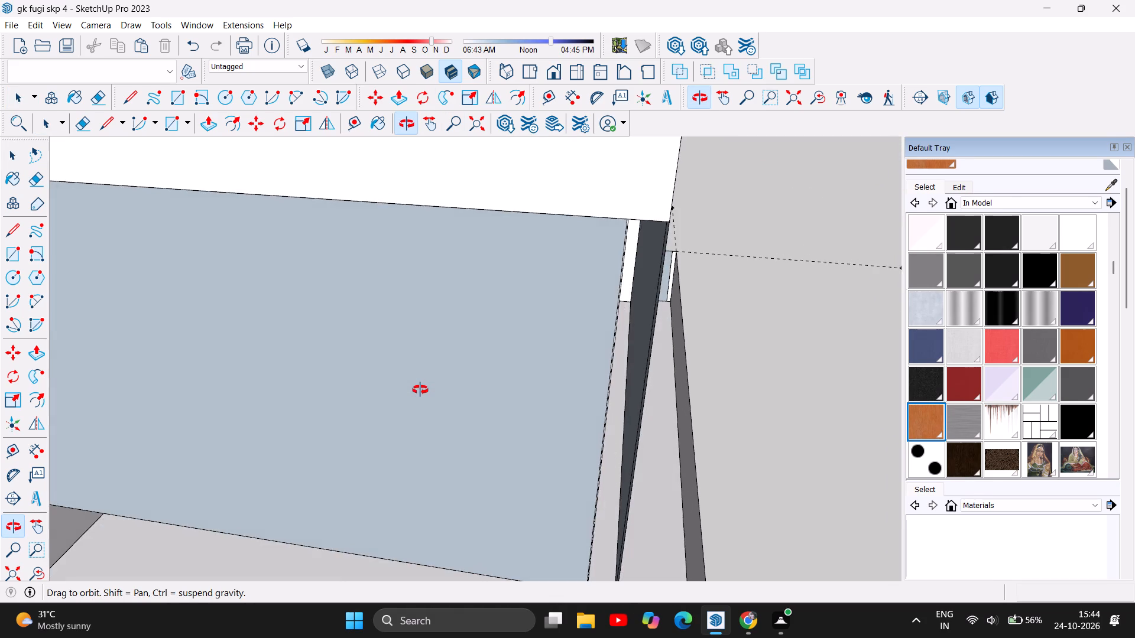
drag(420, 390, 416, 380)
scroll(602, 412, up, 2)
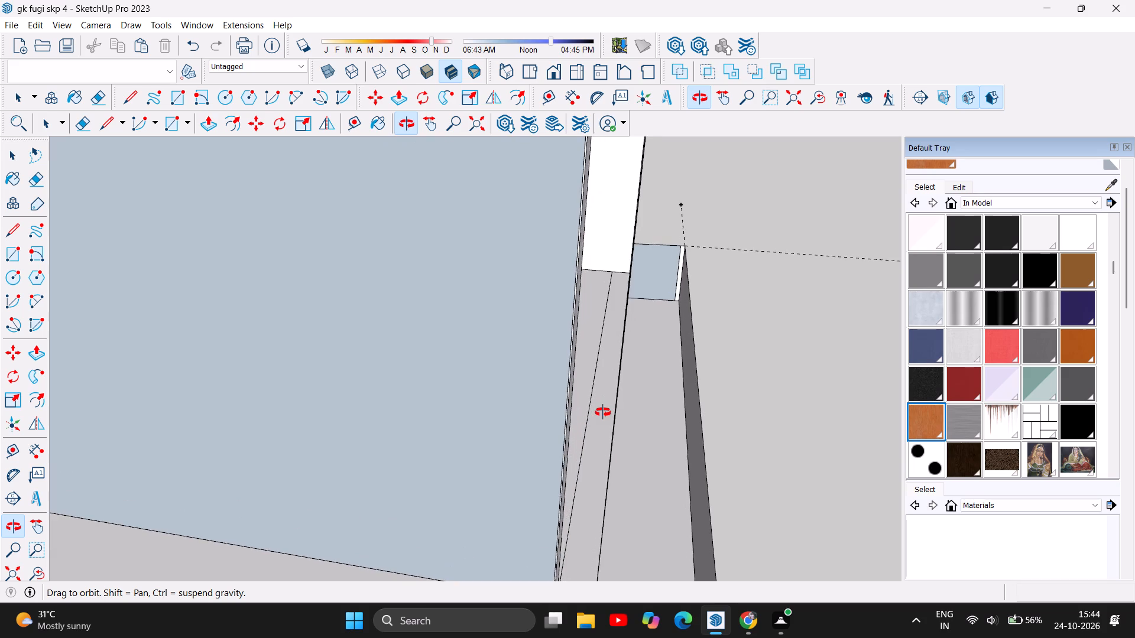
scroll(603, 412, up, 1)
scroll(614, 255, down, 2)
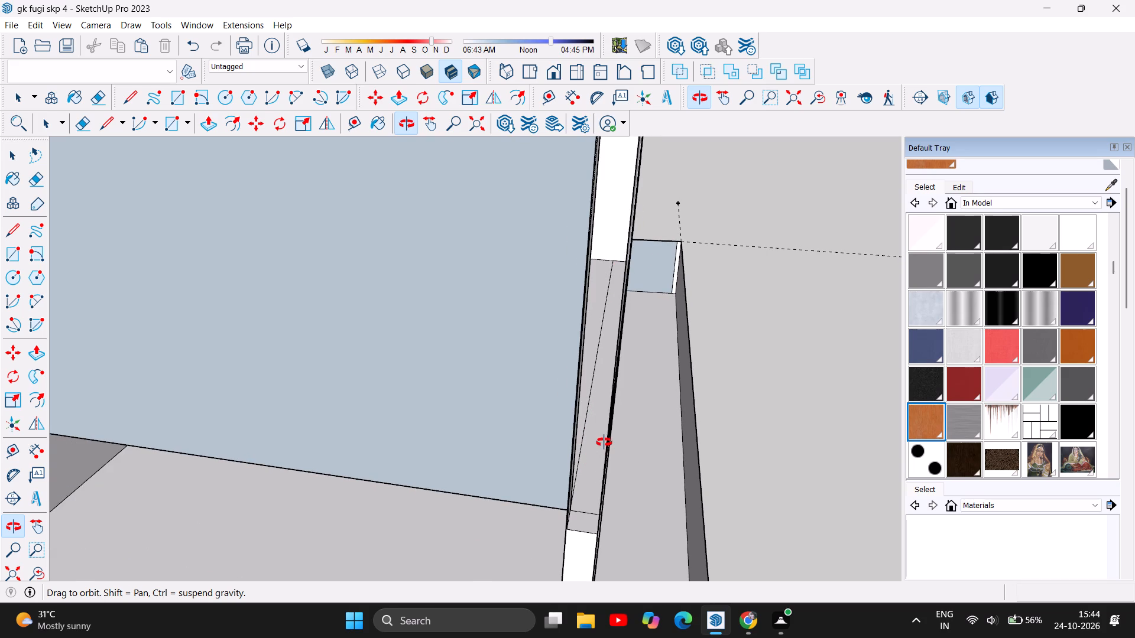
click(202, 125)
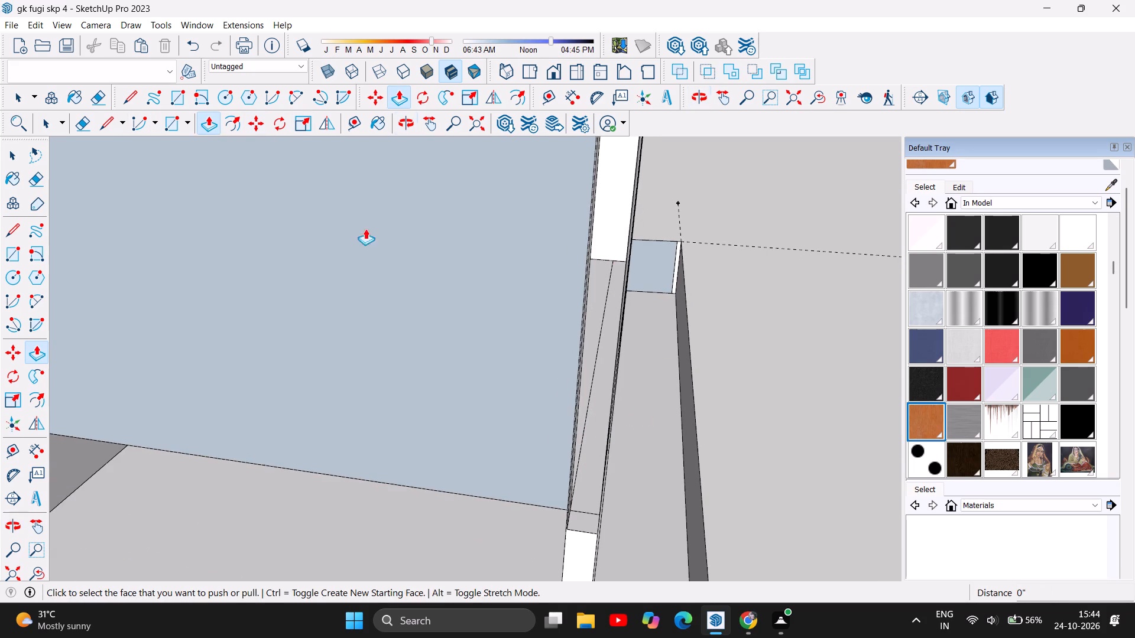
drag(601, 418, 614, 262)
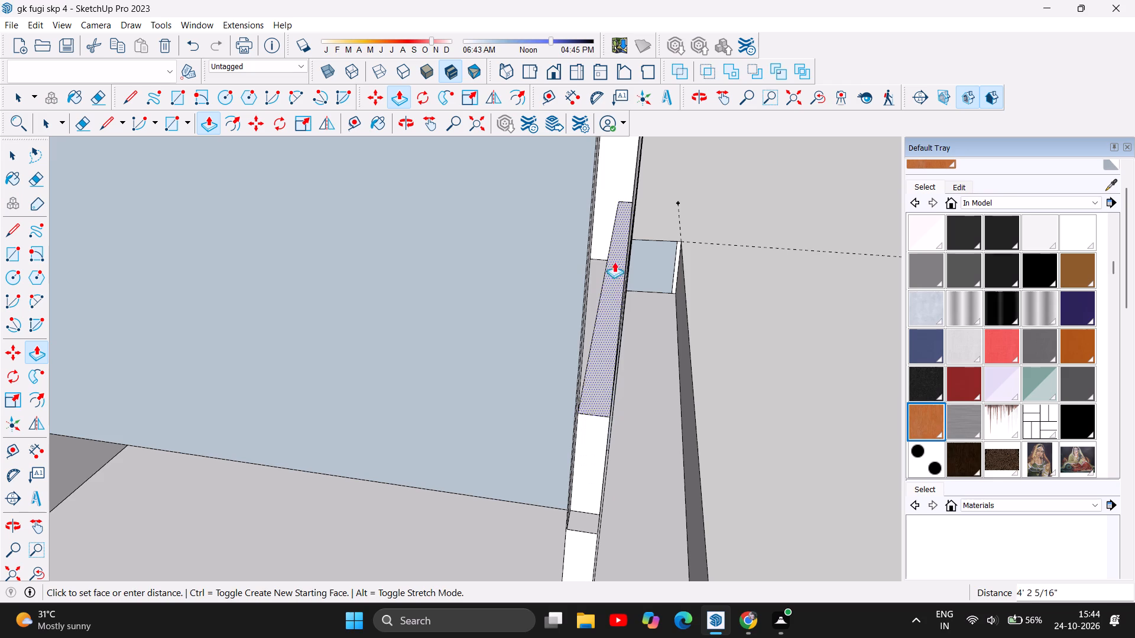
drag(614, 262, 617, 222)
scroll(683, 418, down, 5)
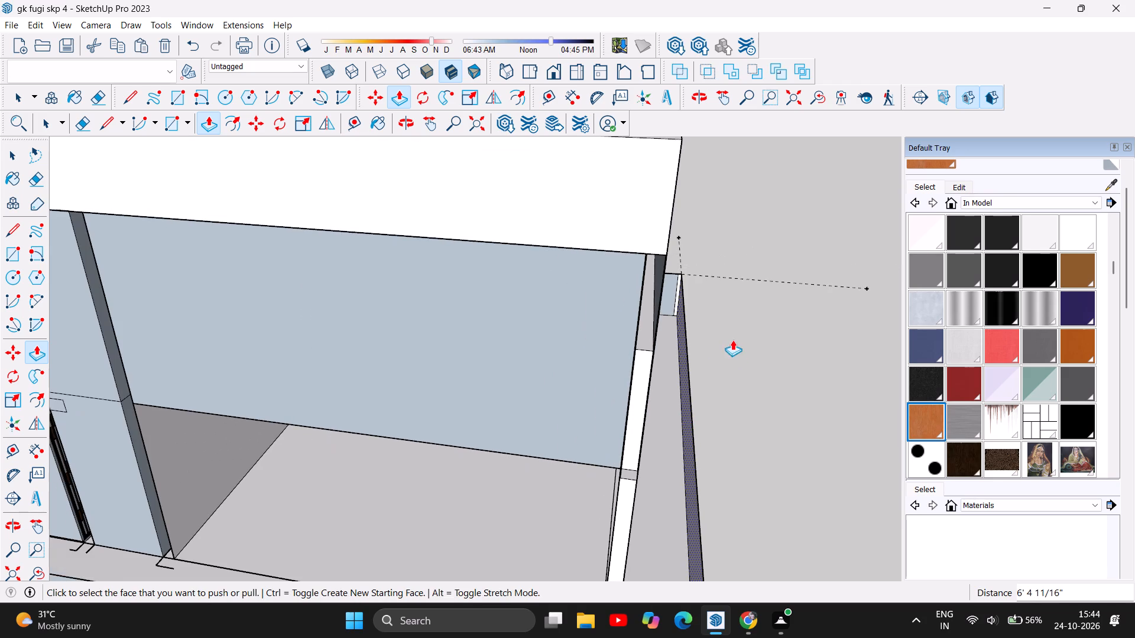
Extend the raised corner face a further 4' 7 5/16" with Push/Pull so the upper-floor corner strip meets the parapet.
scroll(716, 299, up, 3)
scroll(719, 297, down, 3)
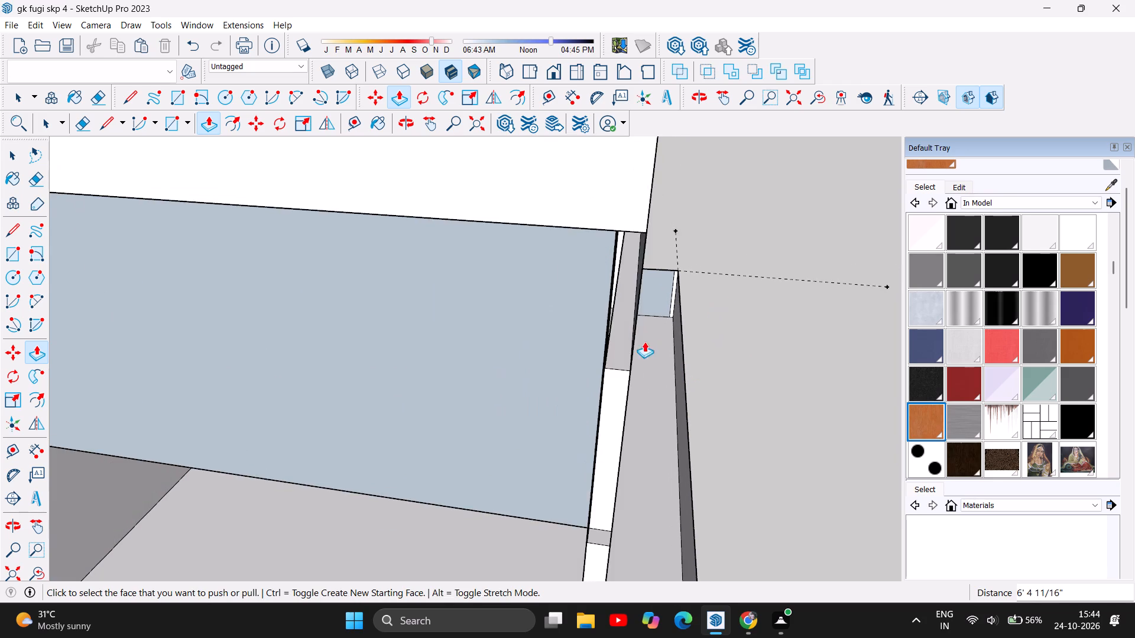
drag(643, 319, 646, 288)
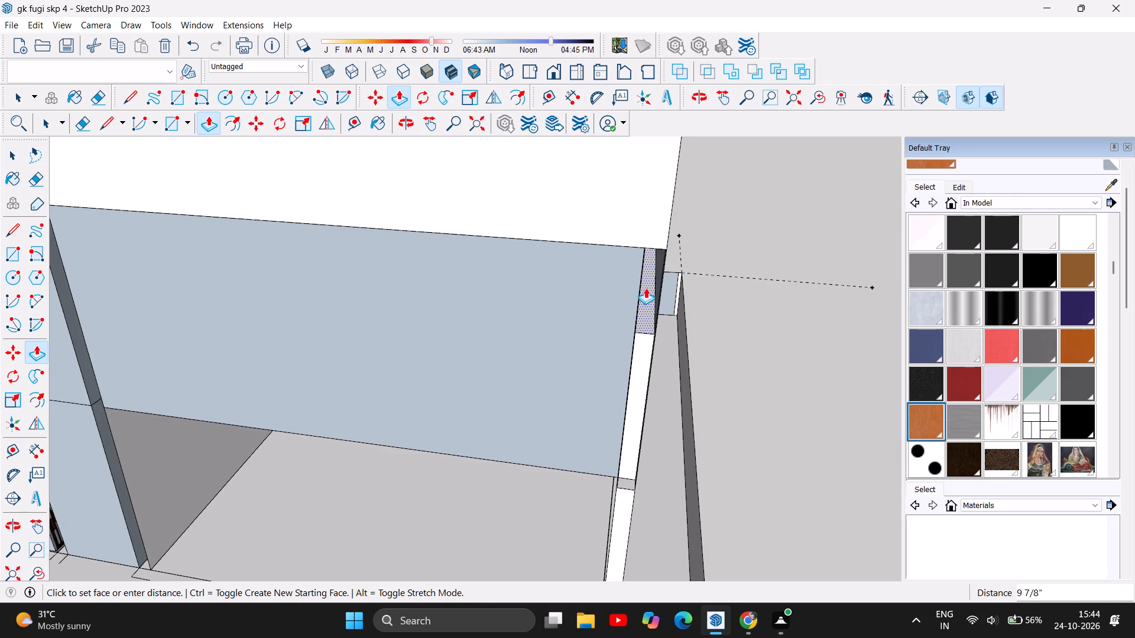
drag(646, 288, 656, 212)
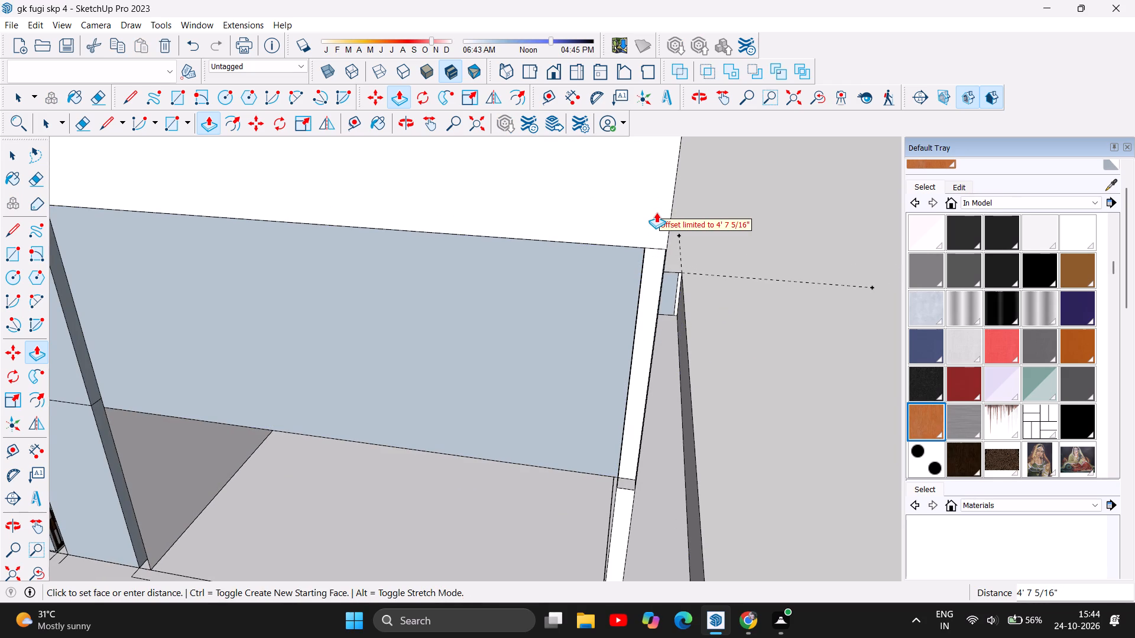
scroll(710, 193, down, 4)
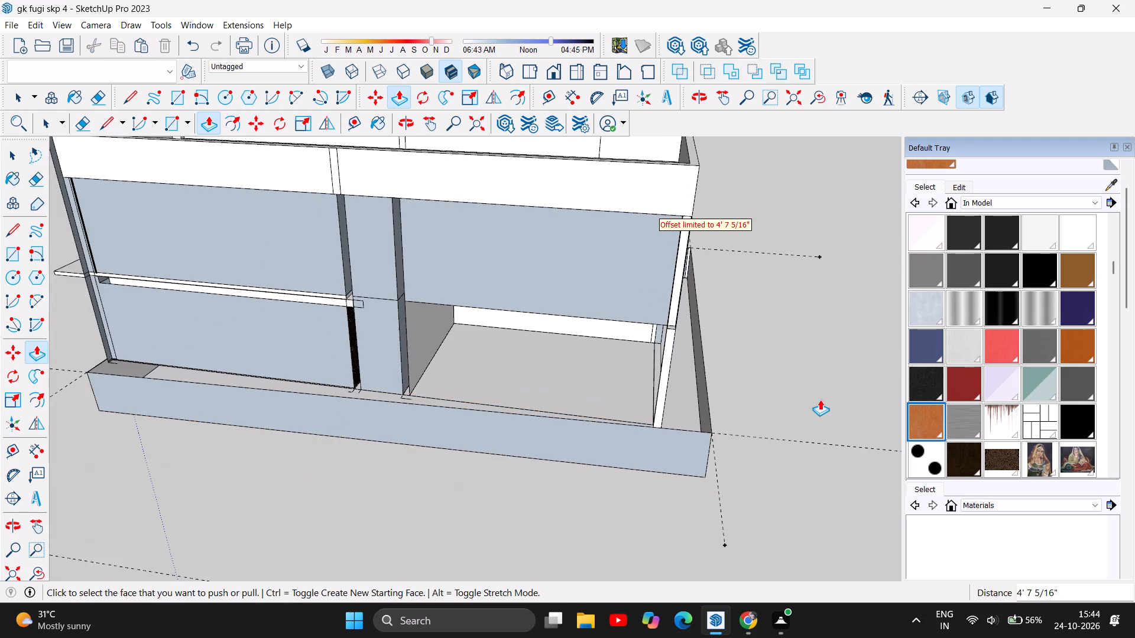
Push/Pull the blue-grey upper-floor rear wall panel beside the stair opening by about 9 1/4".
click(401, 123)
drag(715, 351, 508, 300)
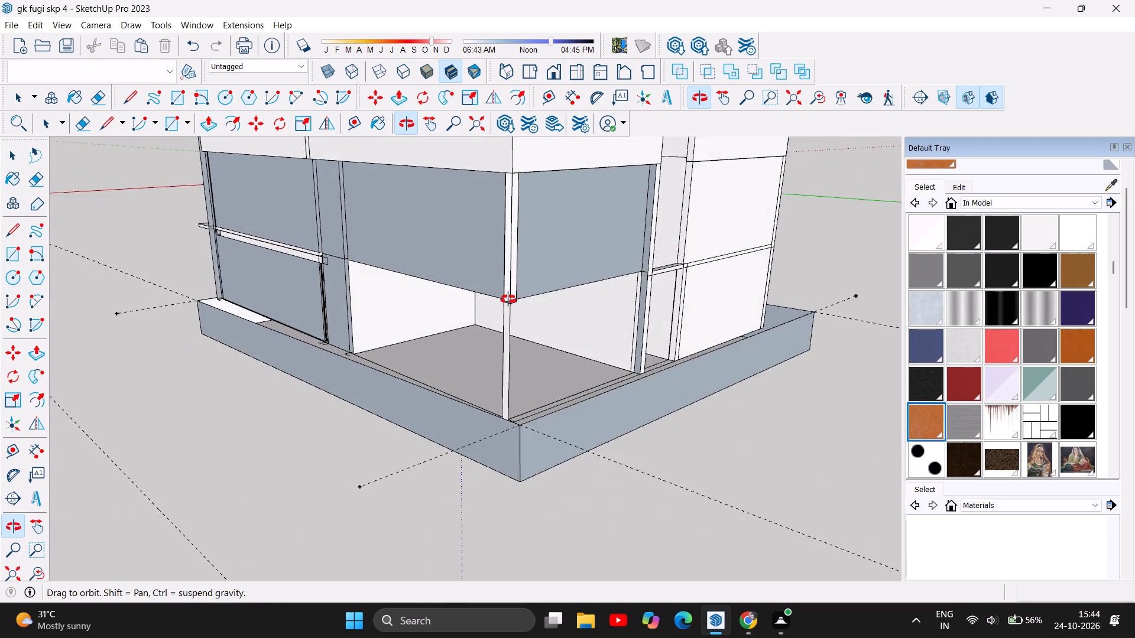
drag(508, 300, 388, 346)
scroll(388, 266, up, 2)
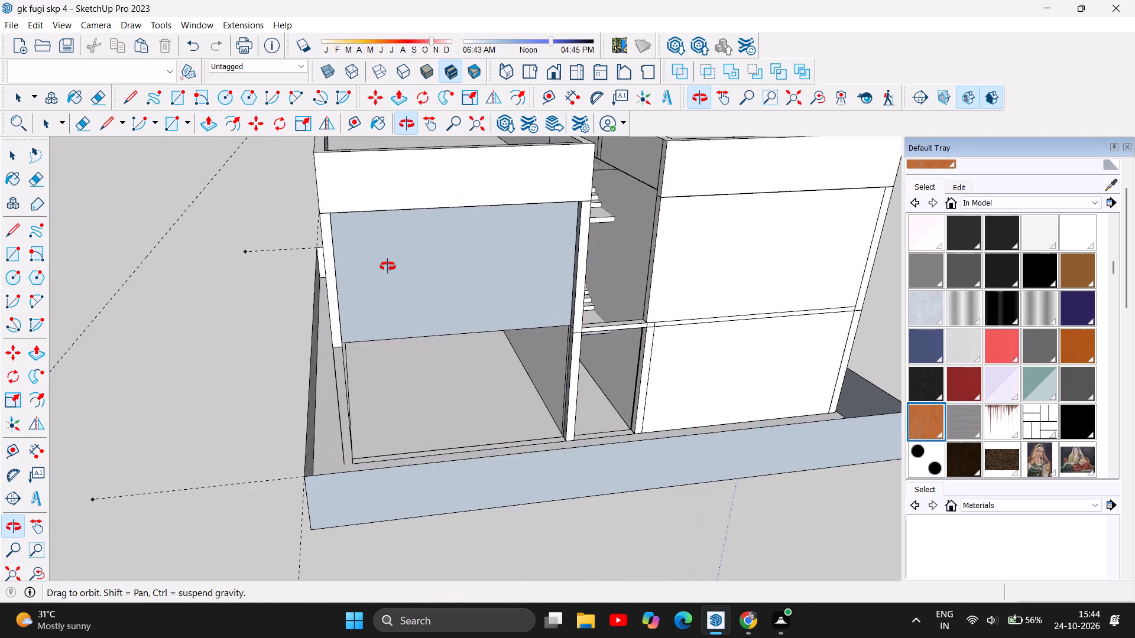
scroll(388, 266, up, 5)
scroll(398, 360, up, 5)
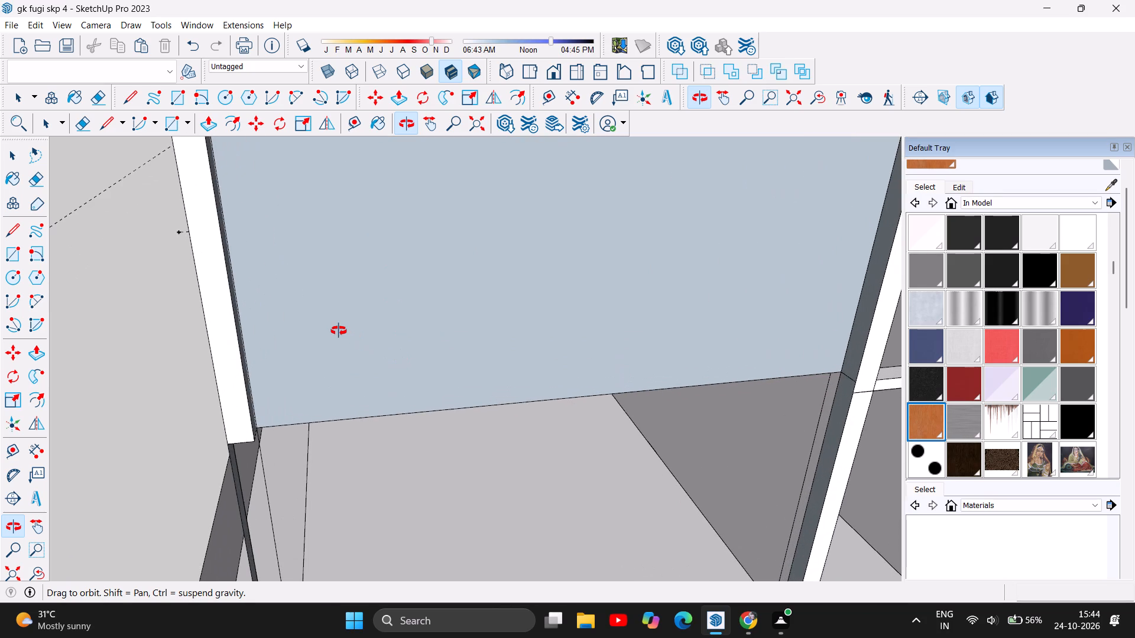
scroll(339, 331, up, 5)
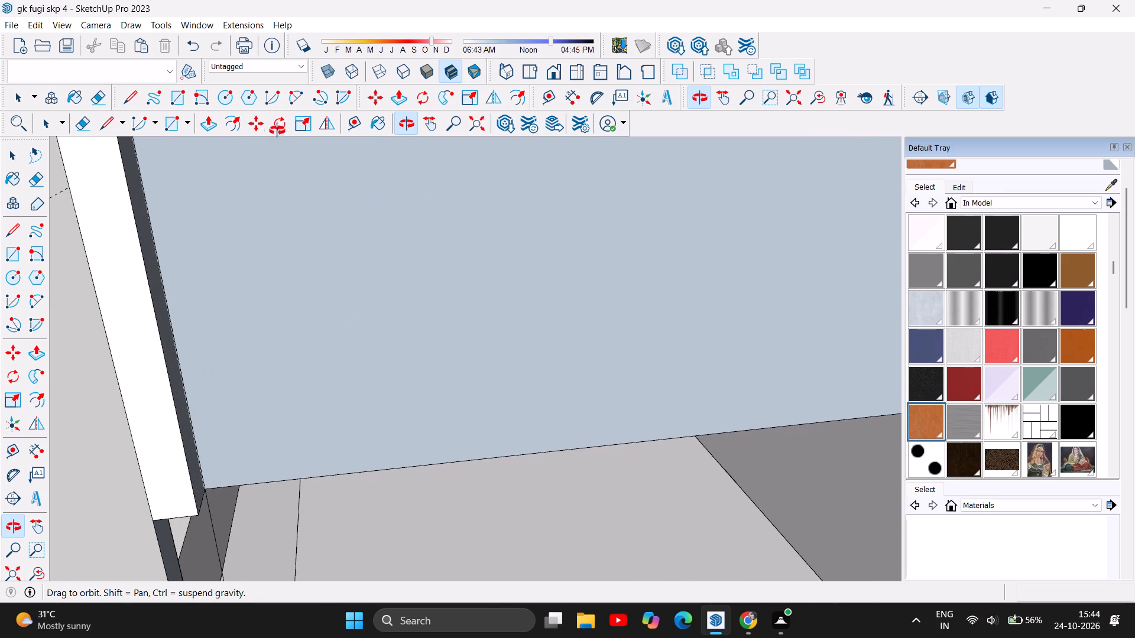
click(202, 125)
drag(314, 278, 294, 300)
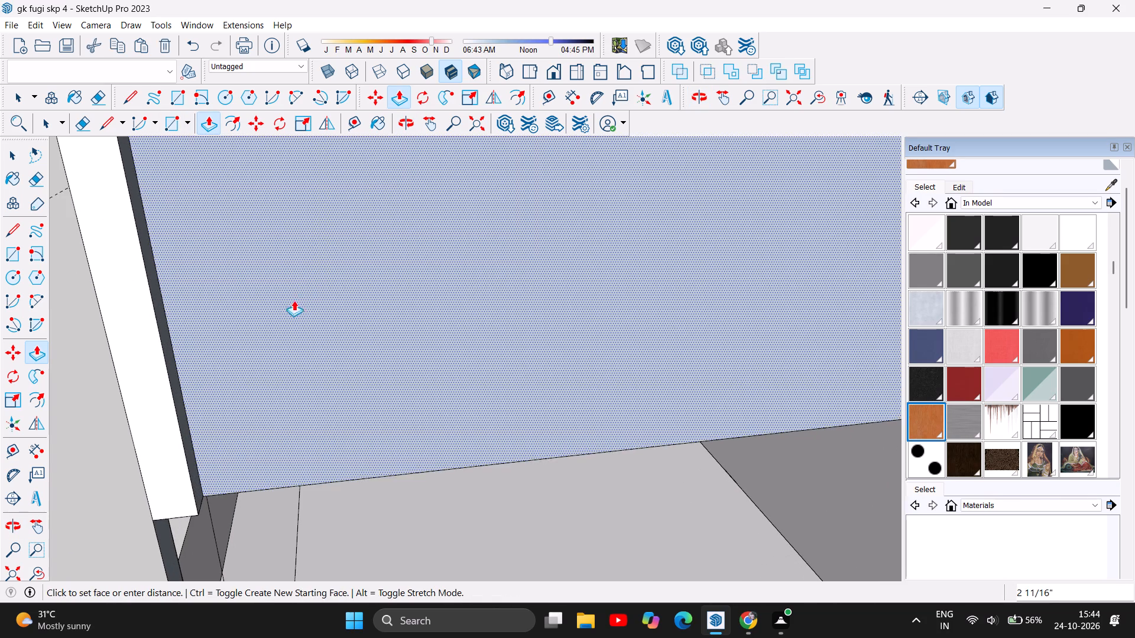
drag(294, 300, 283, 312)
scroll(122, 386, down, 4)
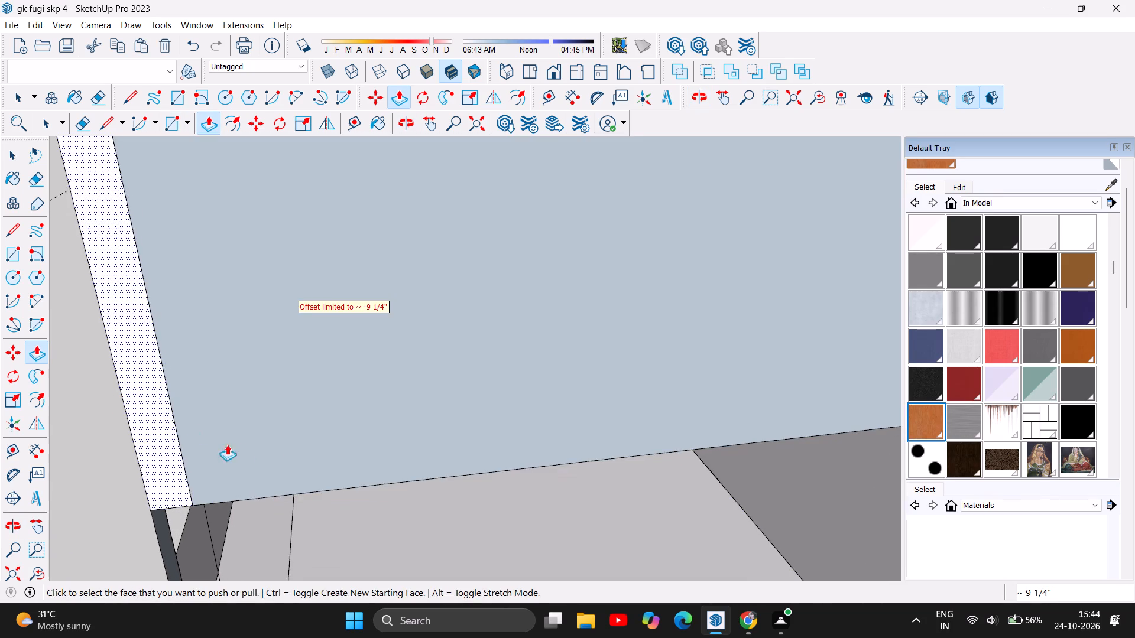
scroll(319, 428, down, 13)
scroll(371, 409, down, 7)
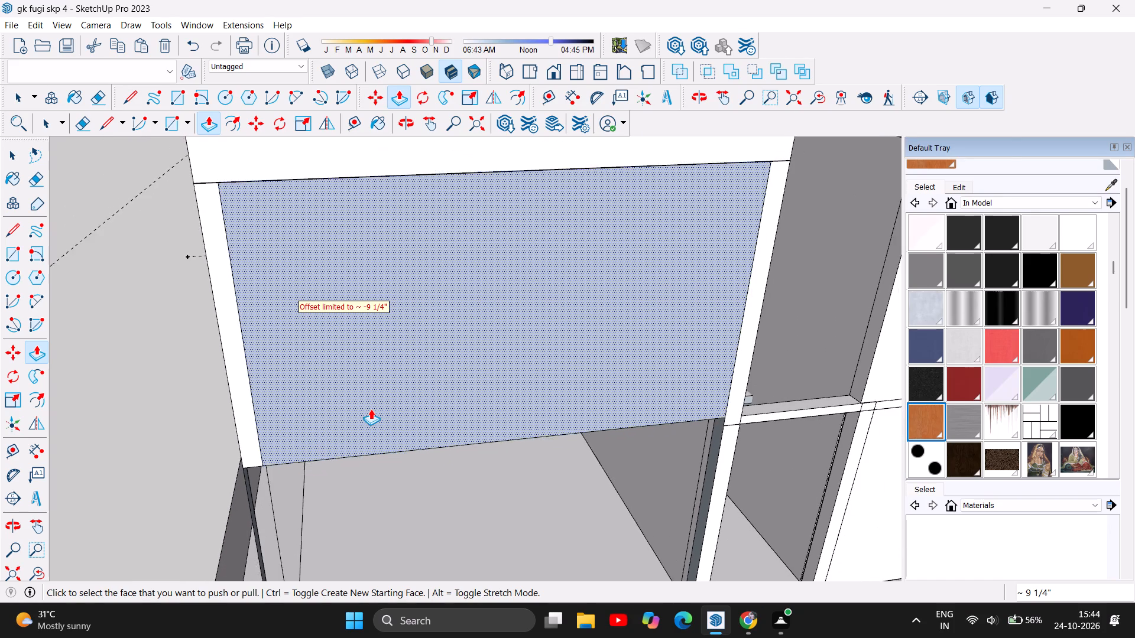
scroll(371, 409, down, 10)
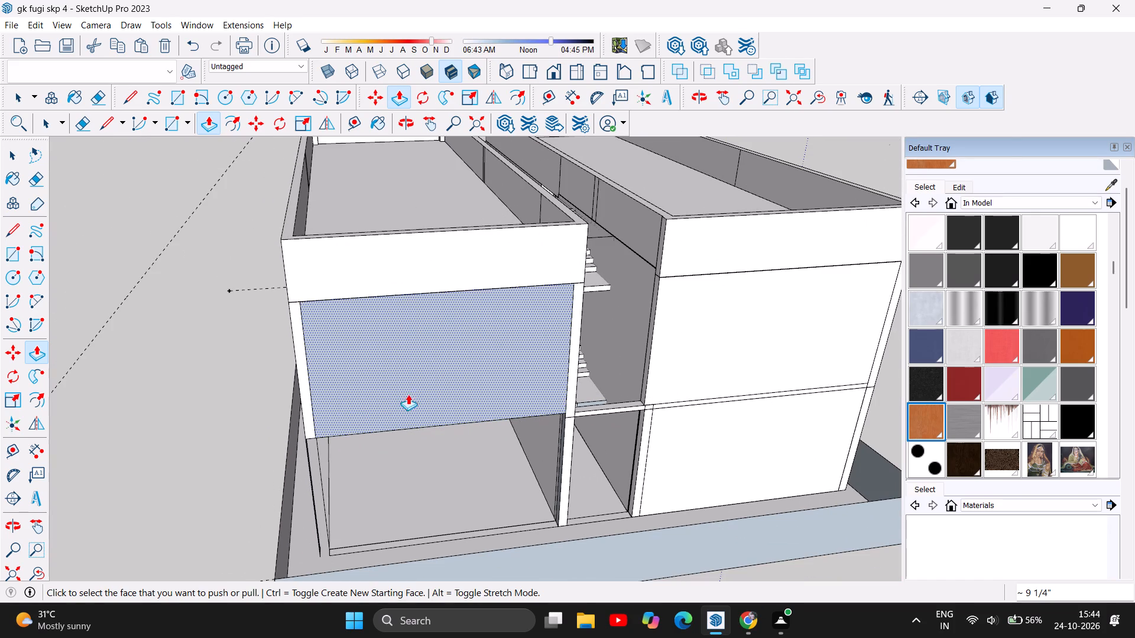
key(Escape)
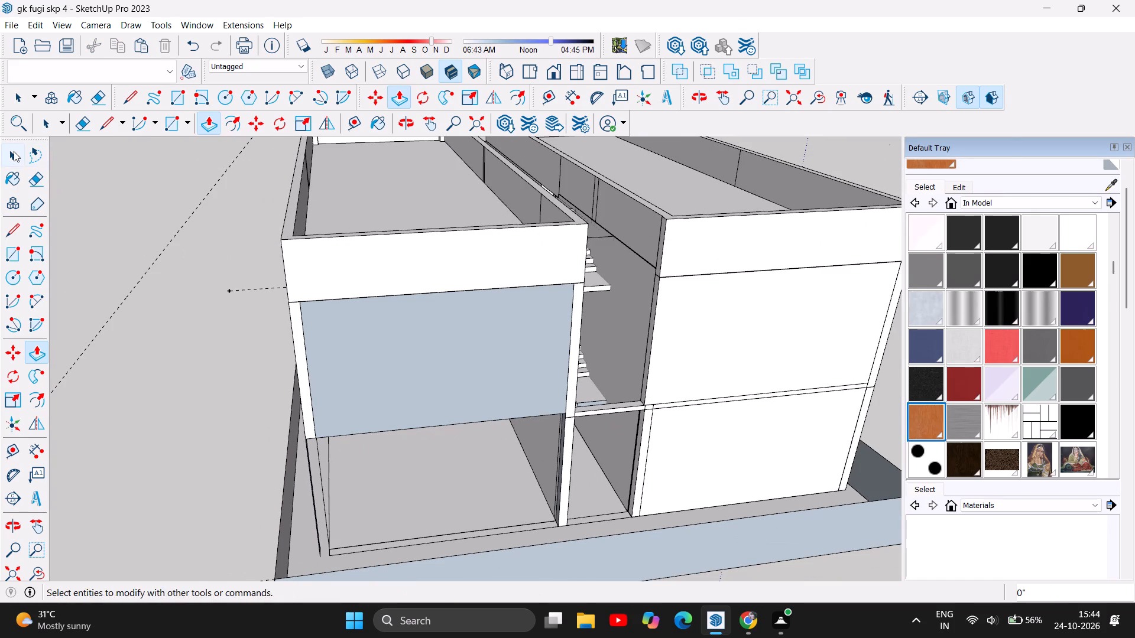
Delete the blue-grey upper-floor rear wall panel beside the stair opening.
click(14, 151)
click(123, 265)
click(479, 365)
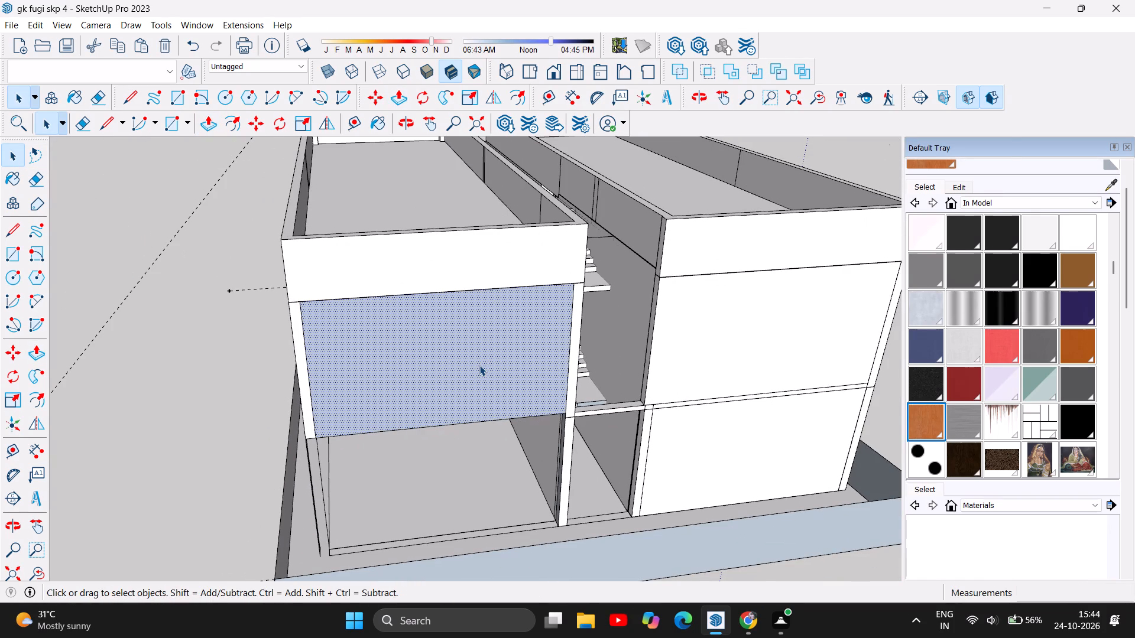
key(Delete)
scroll(507, 424, up, 7)
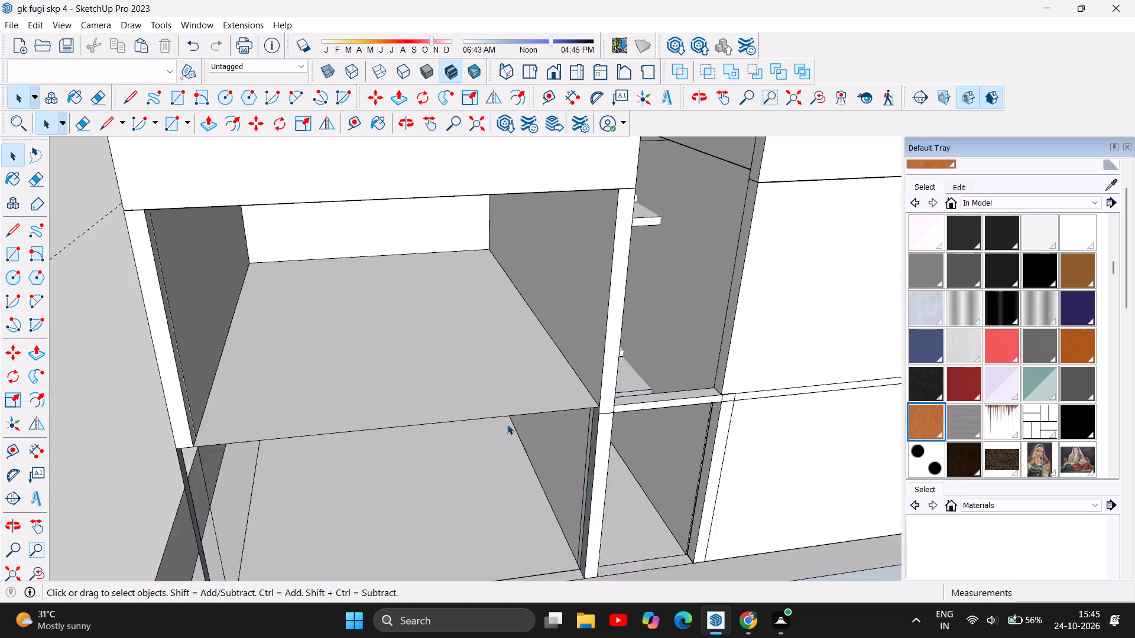
scroll(367, 430, up, 1)
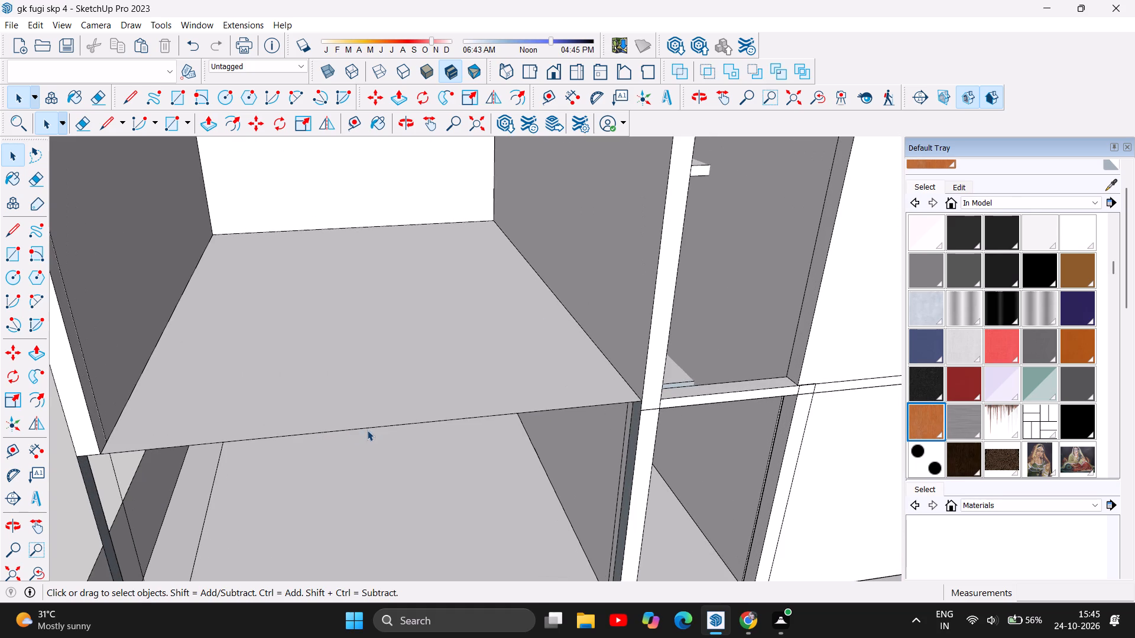
scroll(370, 336, down, 9)
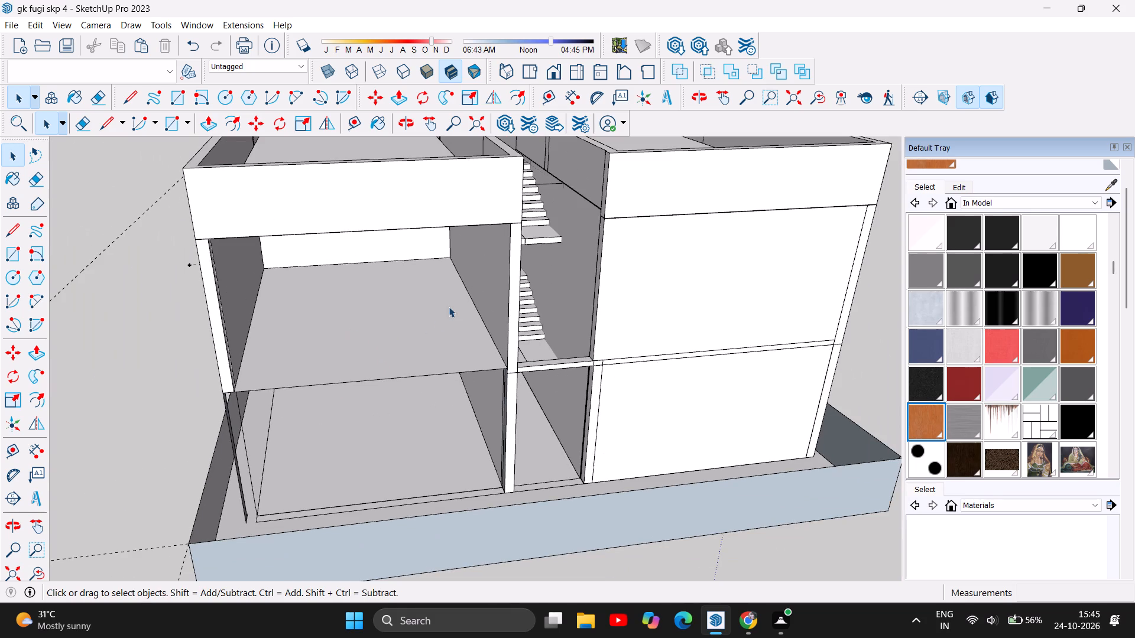
scroll(449, 307, up, 4)
scroll(377, 284, down, 9)
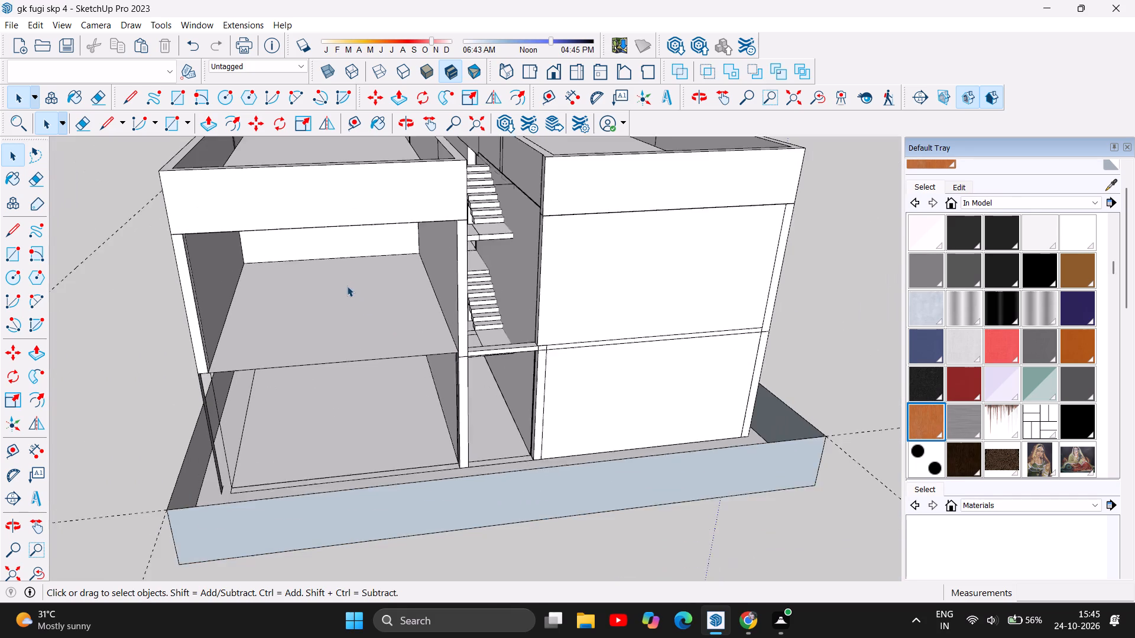
Delete the white rear wall faces on both floors of the block across the stair opening.
click(621, 275)
key(Delete)
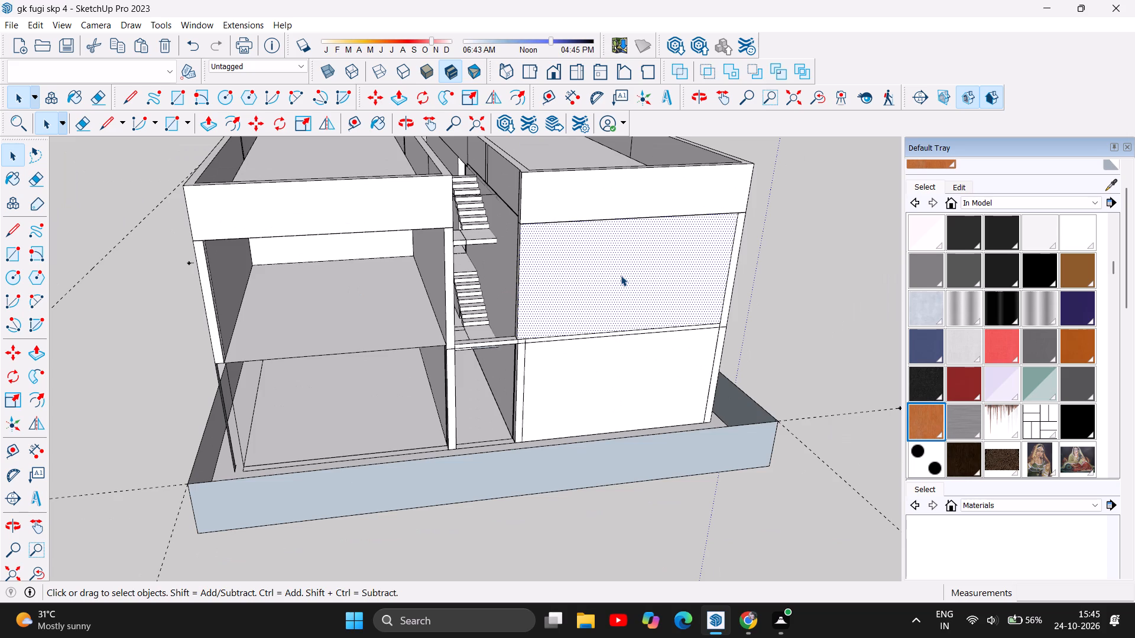
click(621, 275)
key(Delete)
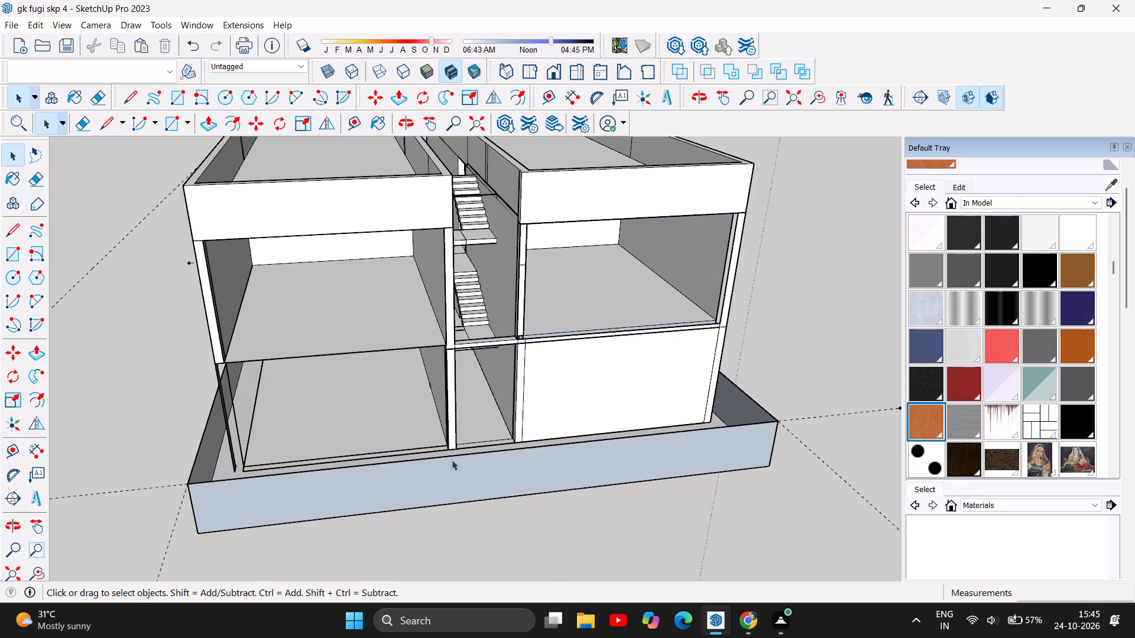
click(596, 402)
key(Delete)
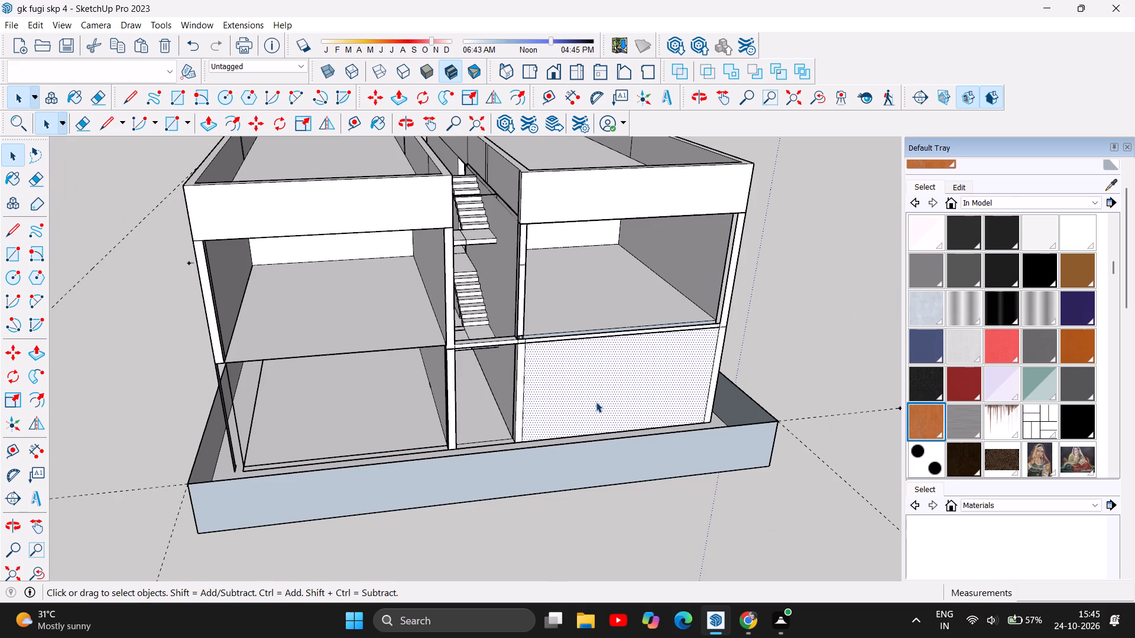
click(596, 402)
key(Delete)
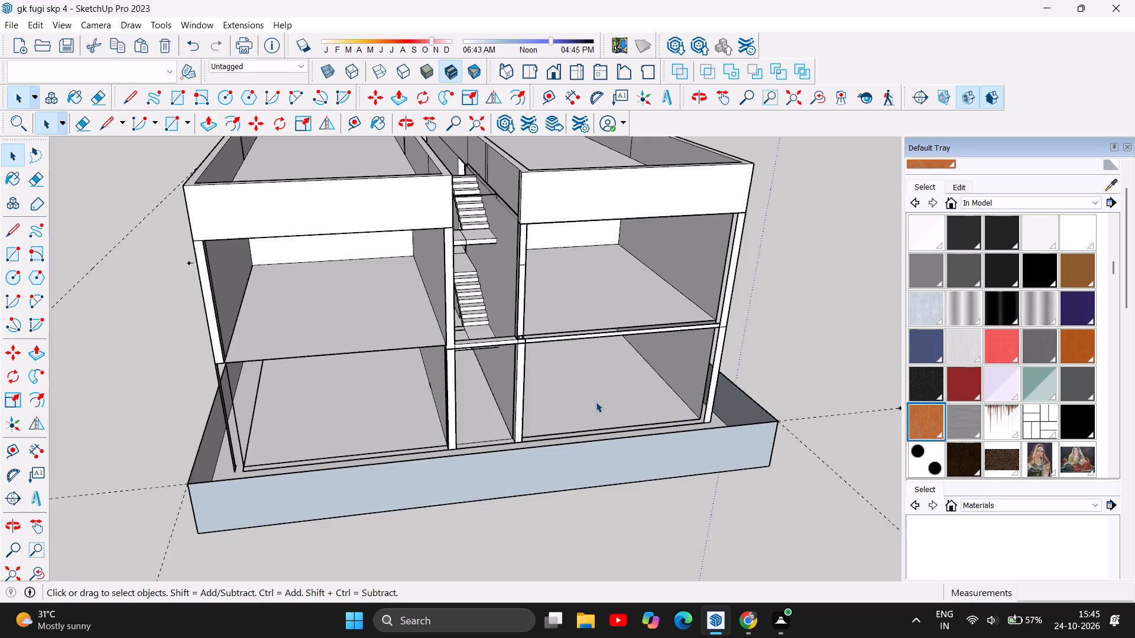
Push/Pull the underside of the upper floor down 5" above the open-sided ground-floor room at the rear.
click(412, 122)
drag(488, 409, 421, 315)
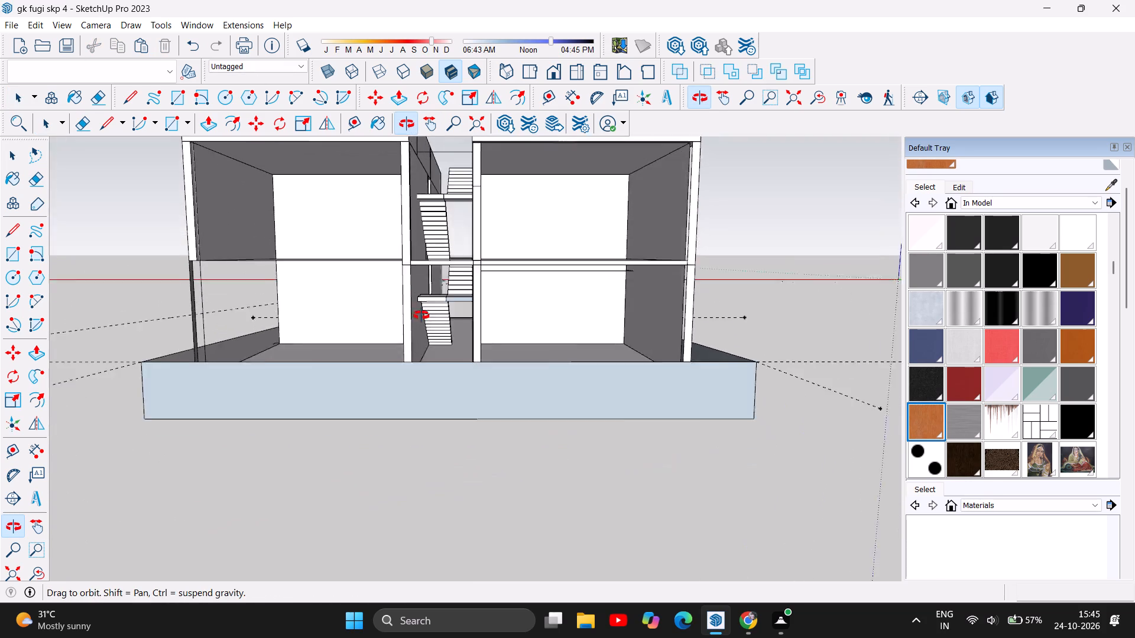
drag(421, 315, 338, 346)
scroll(213, 224, up, 6)
drag(248, 346, 267, 321)
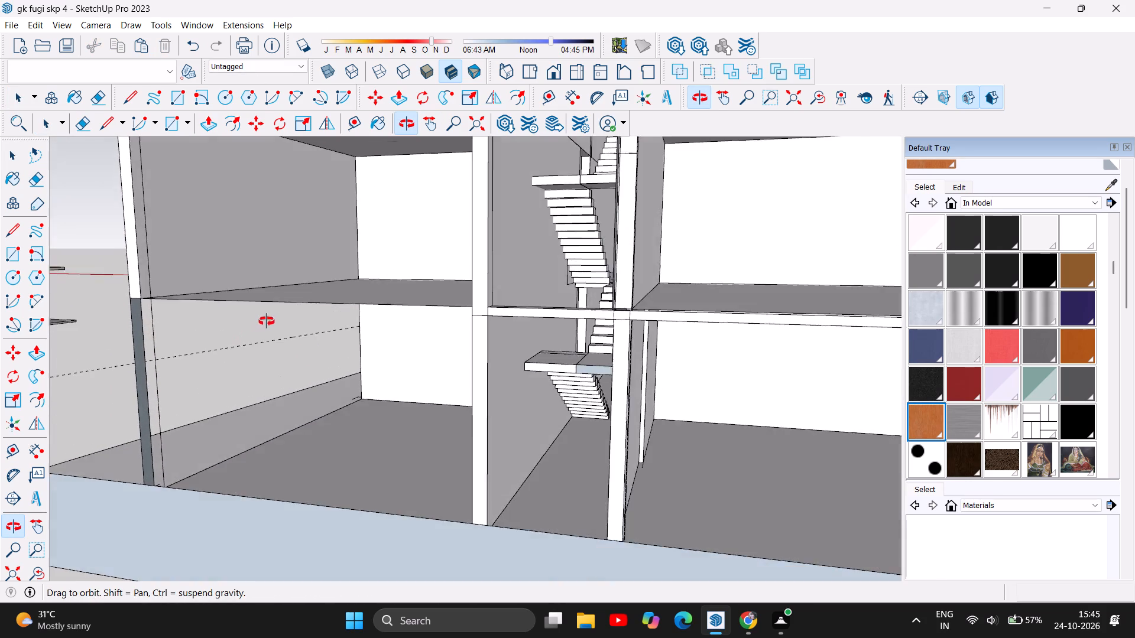
drag(267, 321, 291, 271)
scroll(293, 235, up, 3)
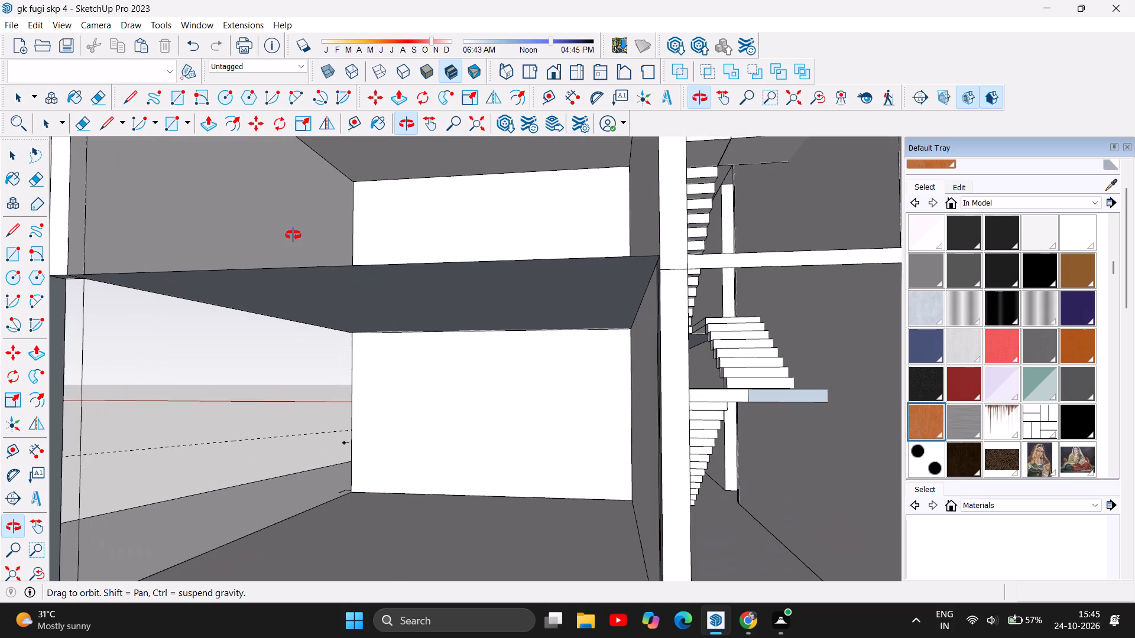
click(212, 129)
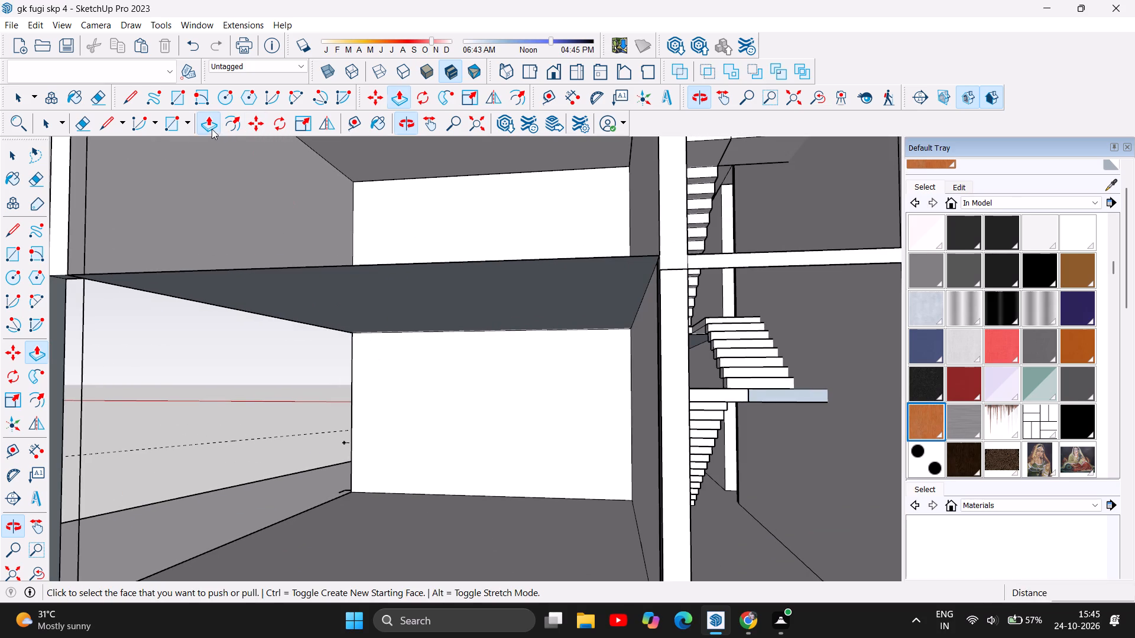
drag(308, 281, 307, 288)
key(5)
key(Return)
Push/Pull the end face of the thickened floor slab outward about 9" to the outer edge of the rear corner post.
scroll(430, 292, down, 4)
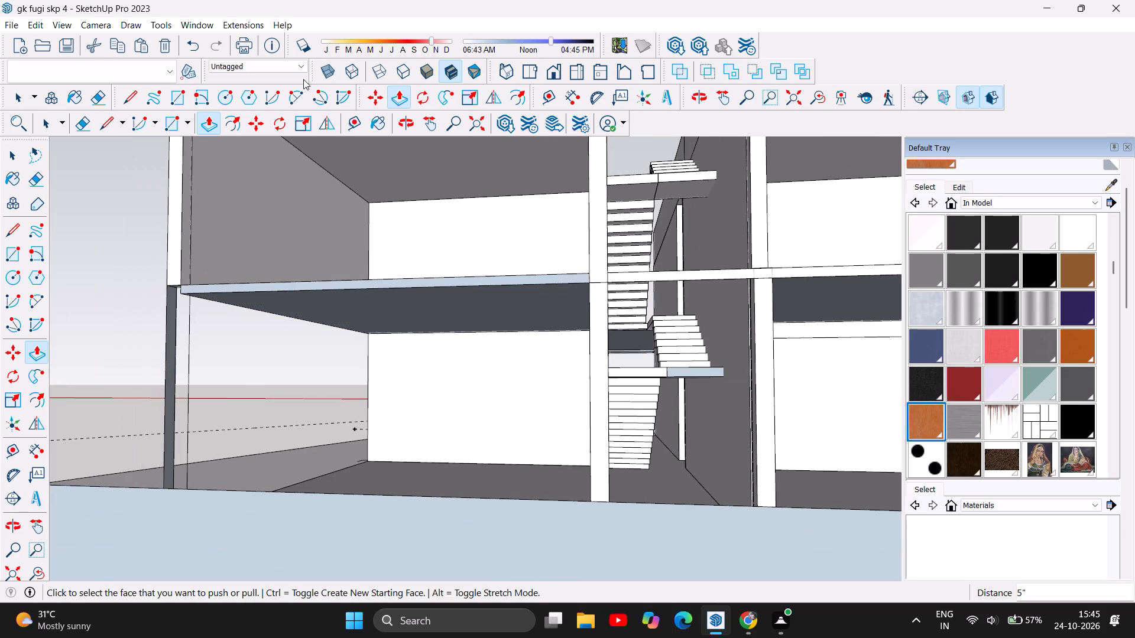
scroll(153, 256, up, 3)
scroll(143, 234, down, 1)
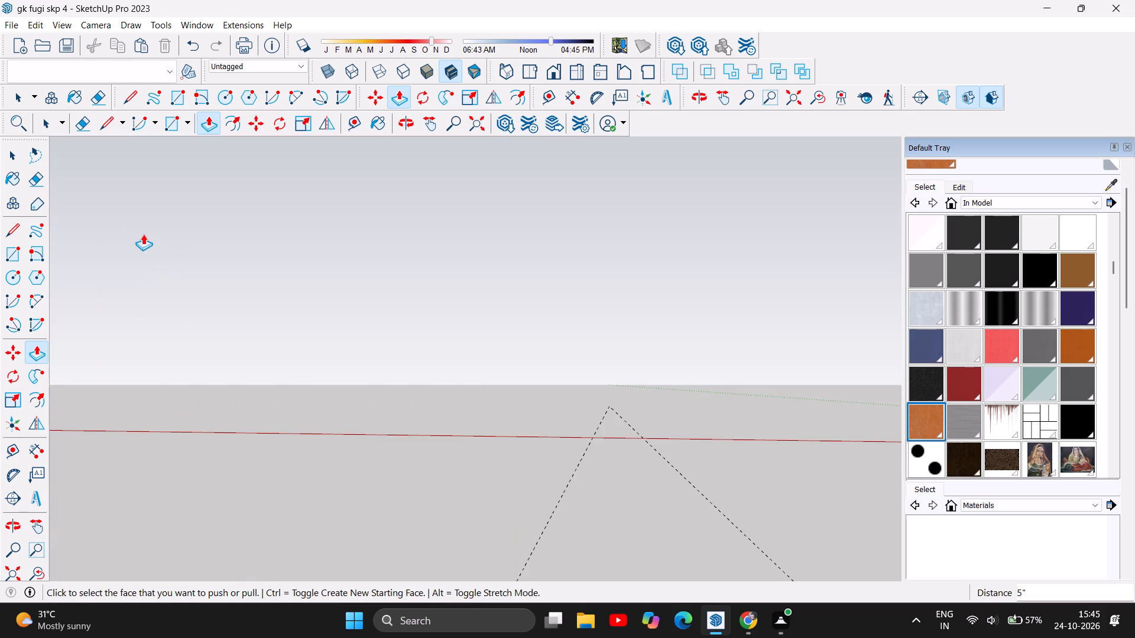
scroll(143, 234, down, 2)
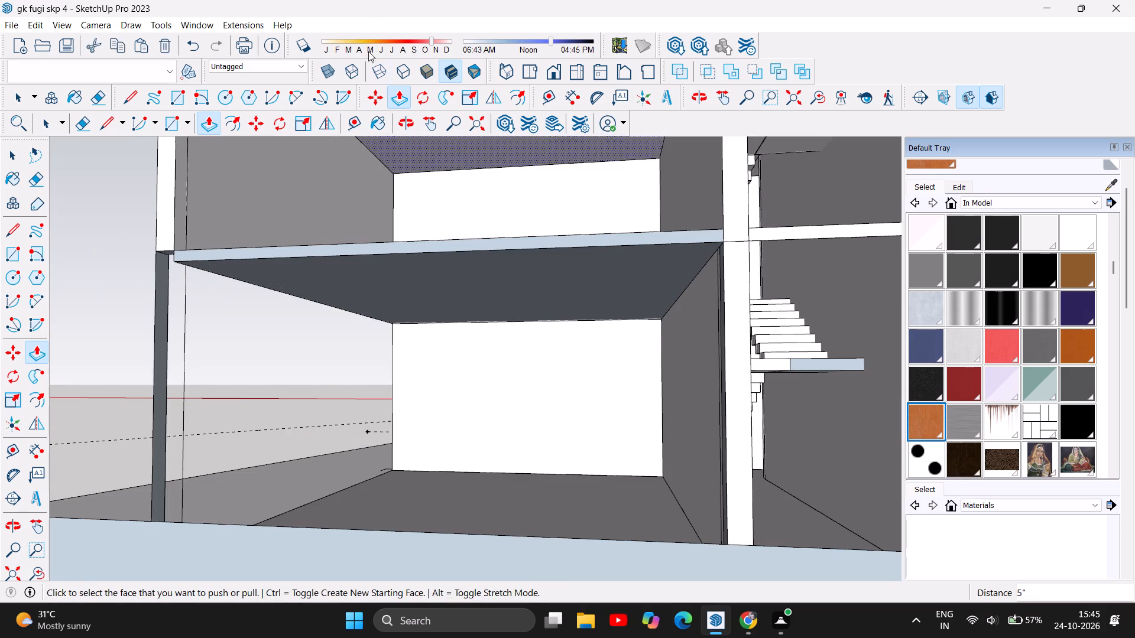
click(403, 122)
drag(265, 279, 306, 306)
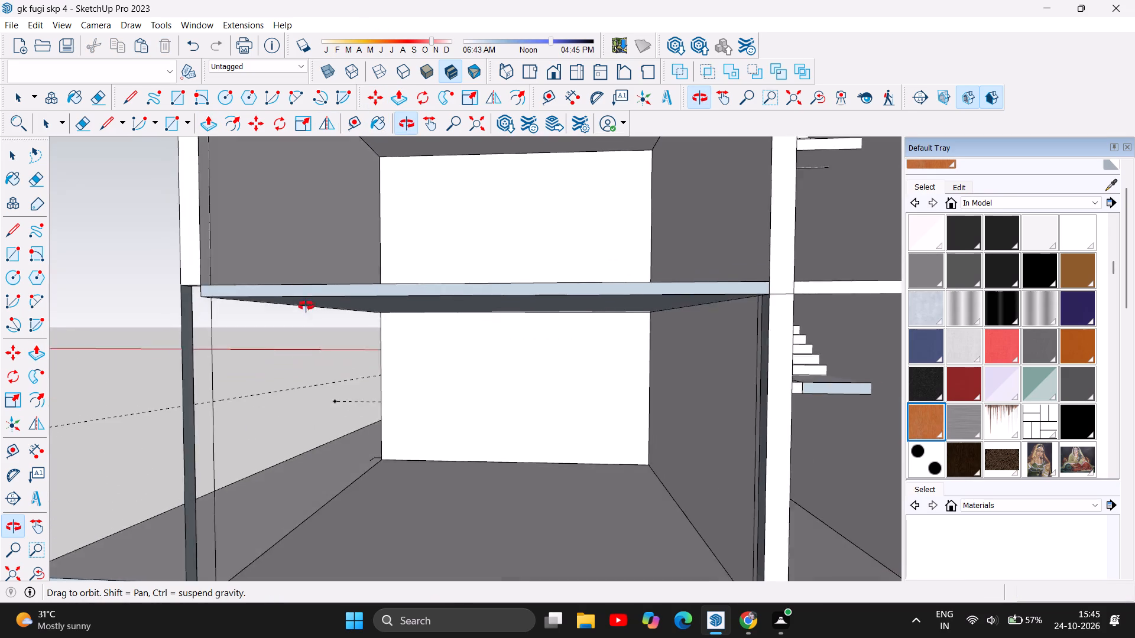
drag(306, 306, 355, 316)
scroll(299, 341, up, 3)
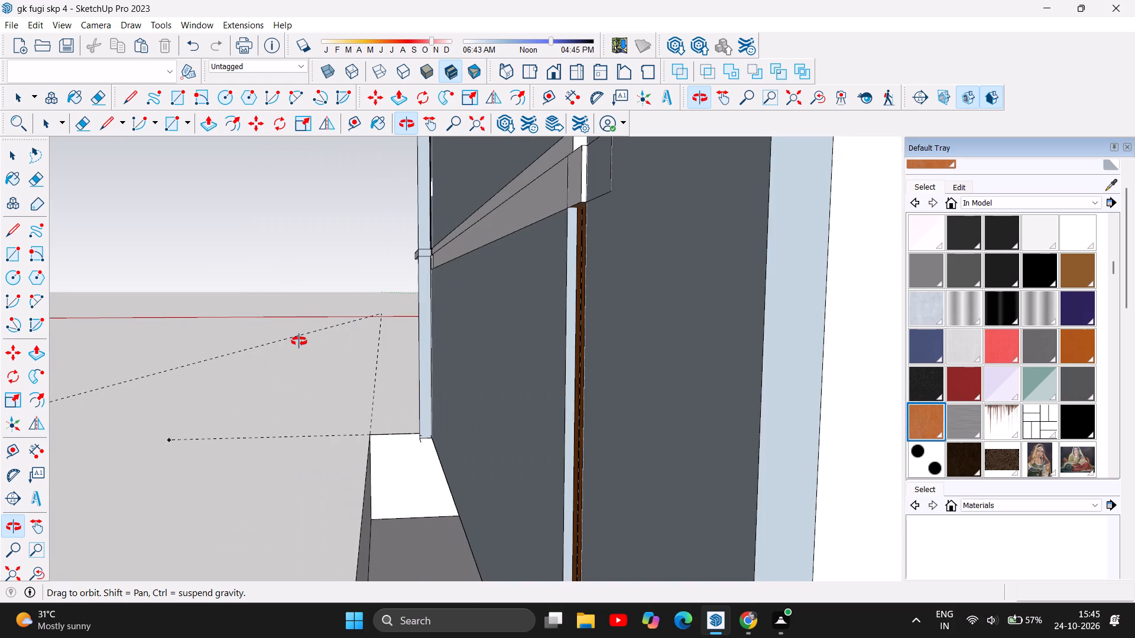
scroll(299, 341, down, 2)
drag(333, 343, 333, 354)
drag(342, 441, 347, 430)
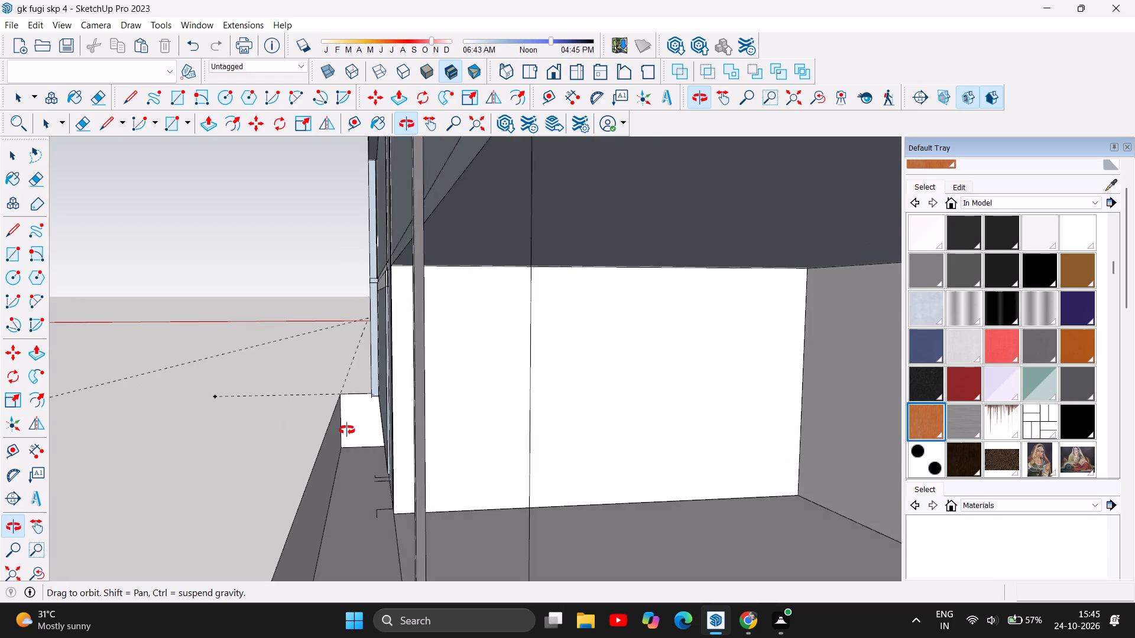
drag(347, 430, 345, 437)
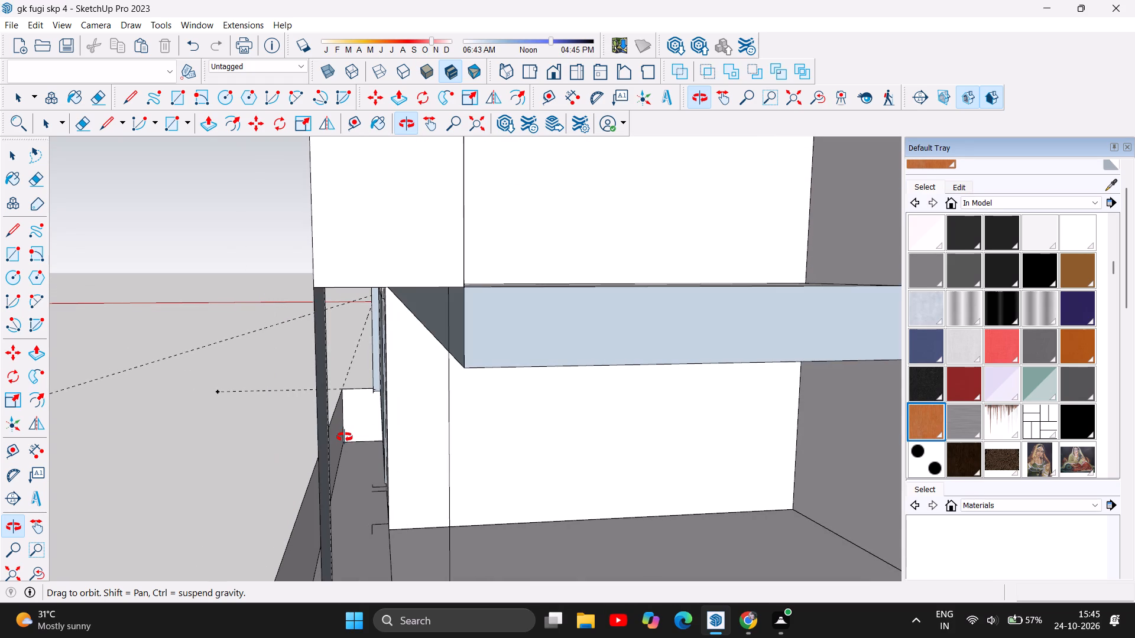
drag(345, 437, 345, 435)
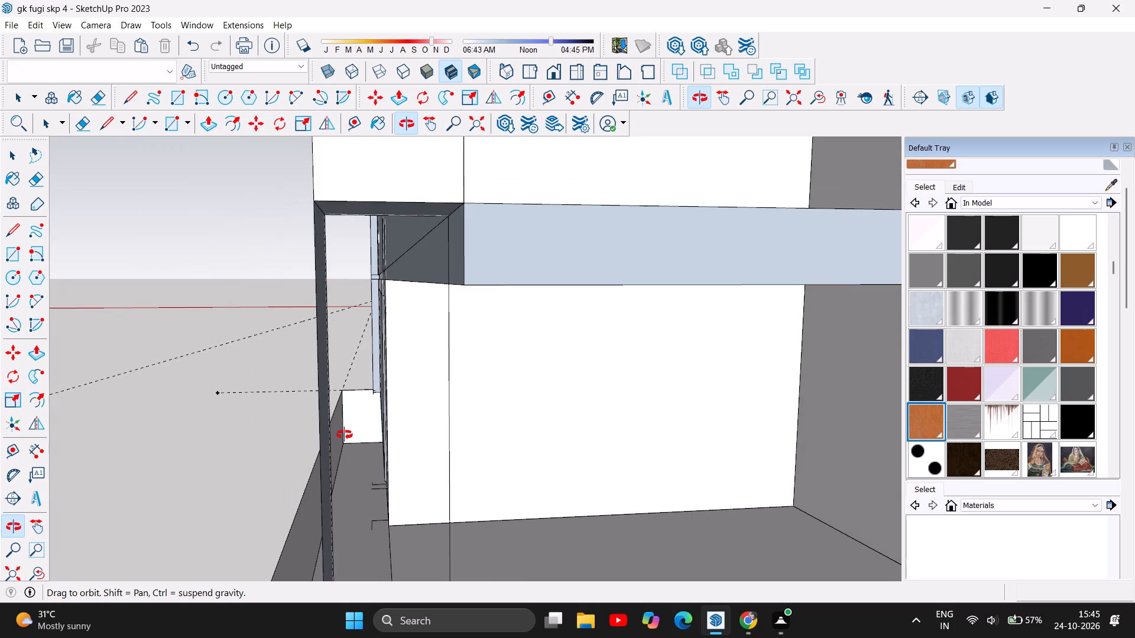
drag(345, 435, 345, 435)
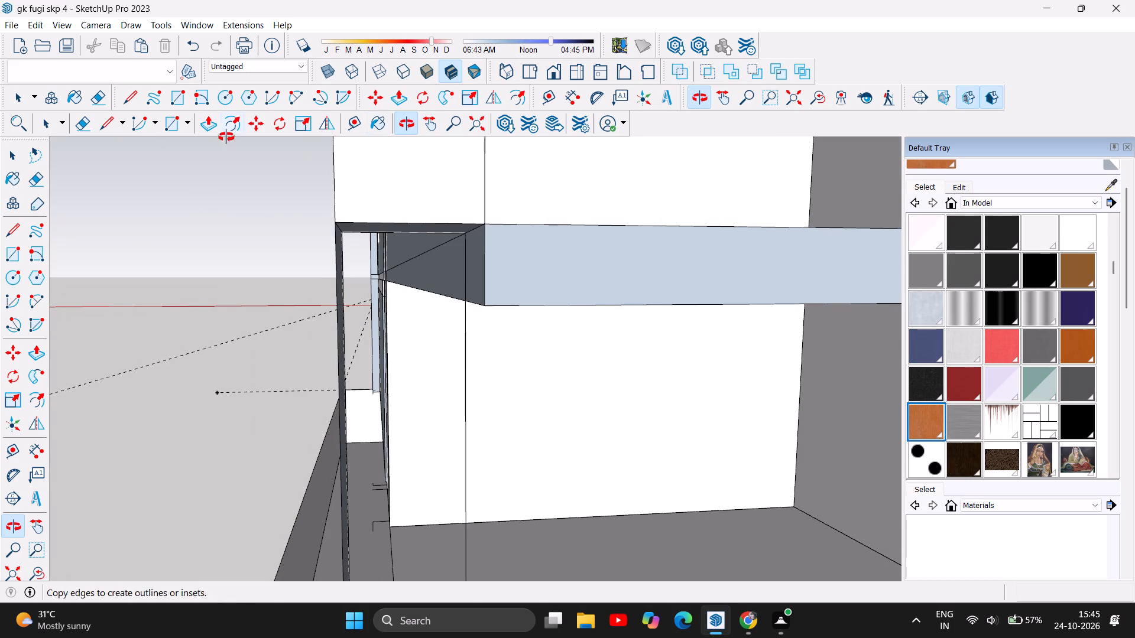
click(213, 128)
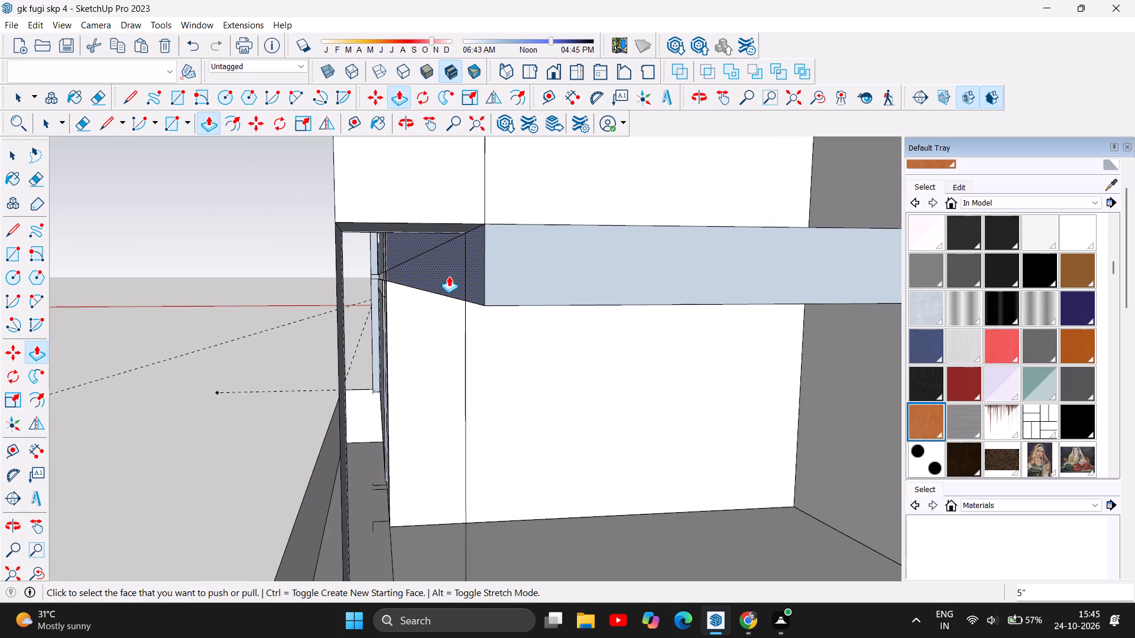
drag(449, 275, 423, 272)
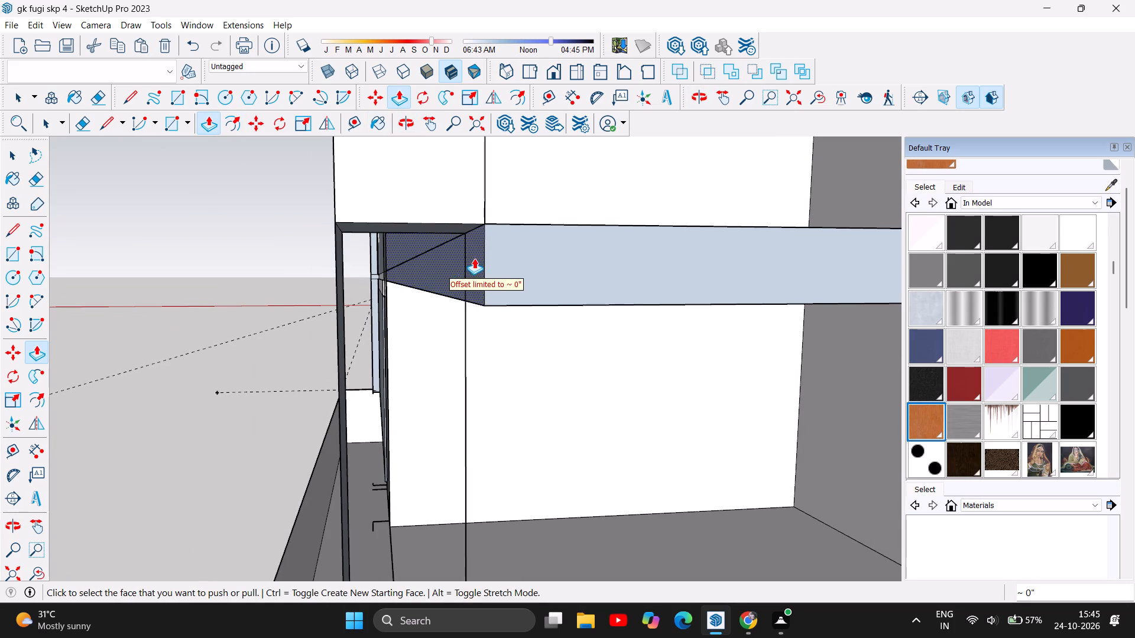
drag(474, 258, 381, 252)
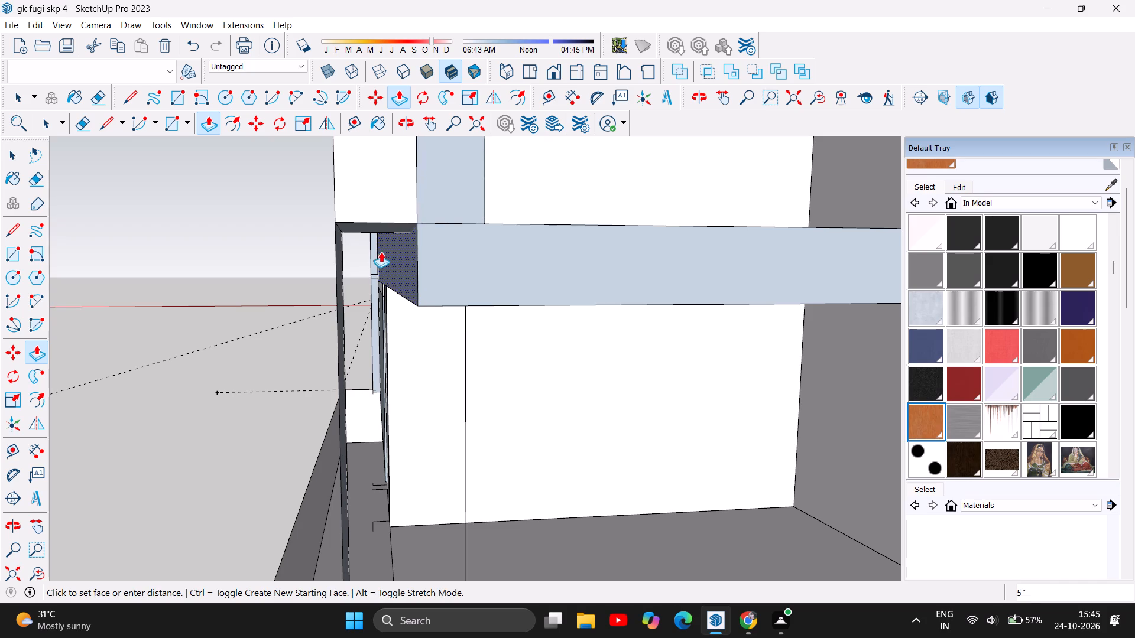
drag(381, 252, 329, 246)
Examine the slab edge, the side walls and the glazed front of the building from all around.
scroll(190, 366, down, 5)
scroll(337, 378, down, 3)
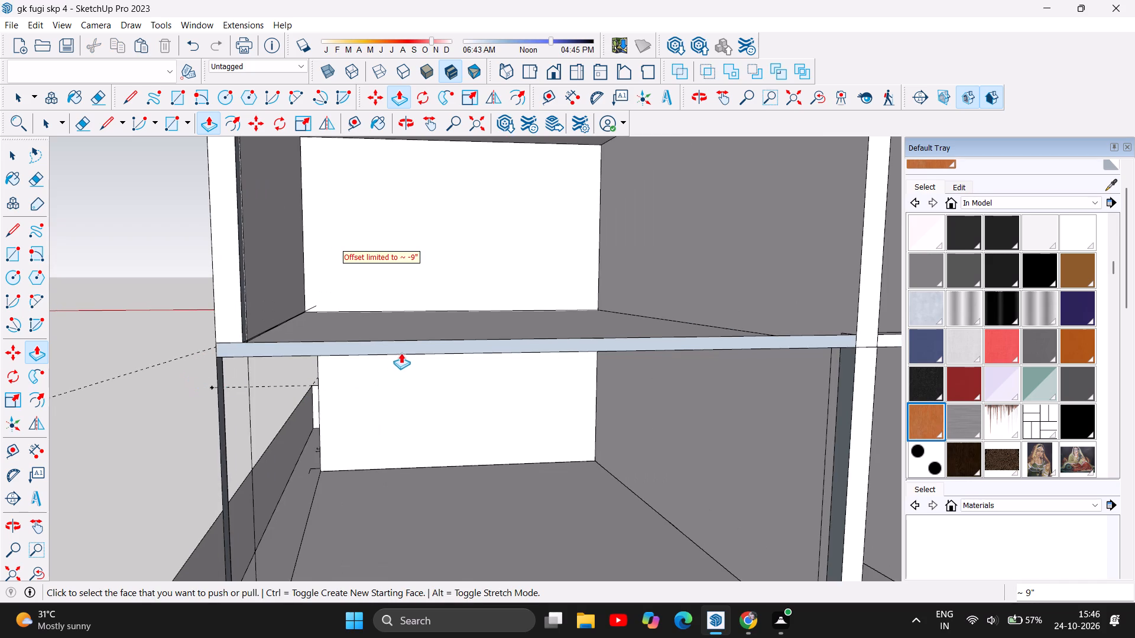
scroll(401, 353, down, 3)
scroll(474, 382, down, 5)
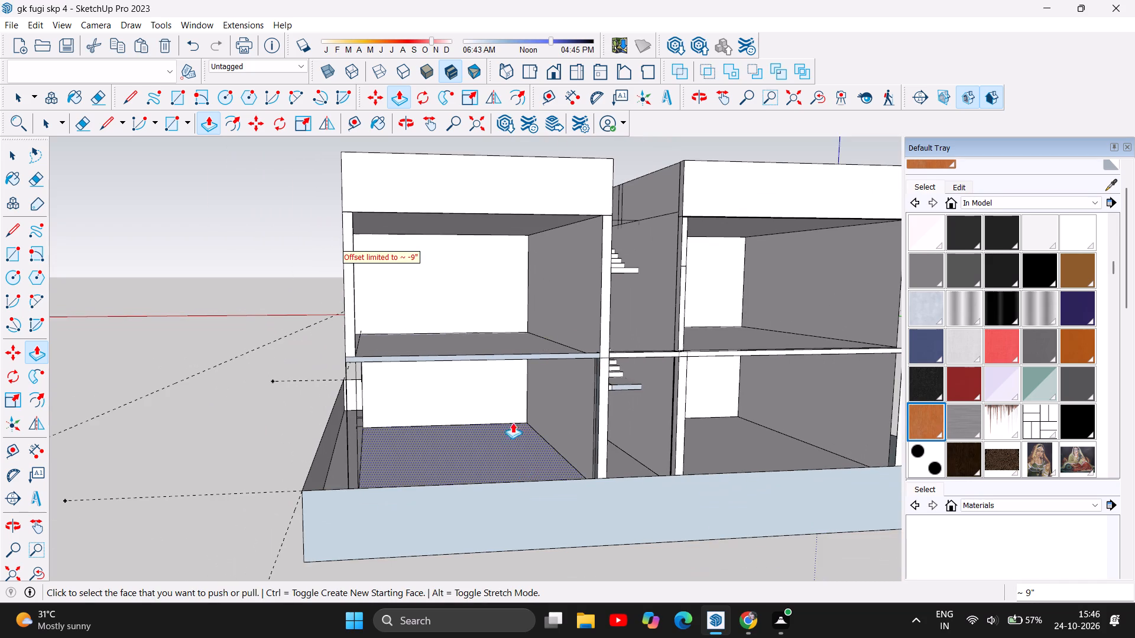
click(403, 121)
drag(304, 308, 507, 320)
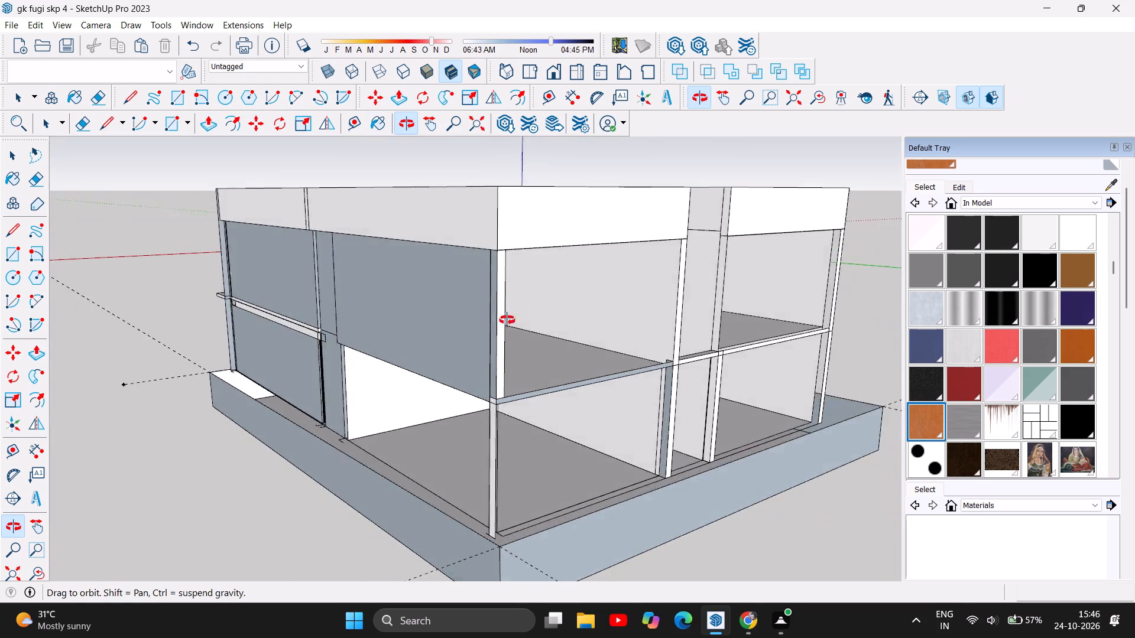
drag(507, 320, 660, 289)
drag(358, 364, 469, 413)
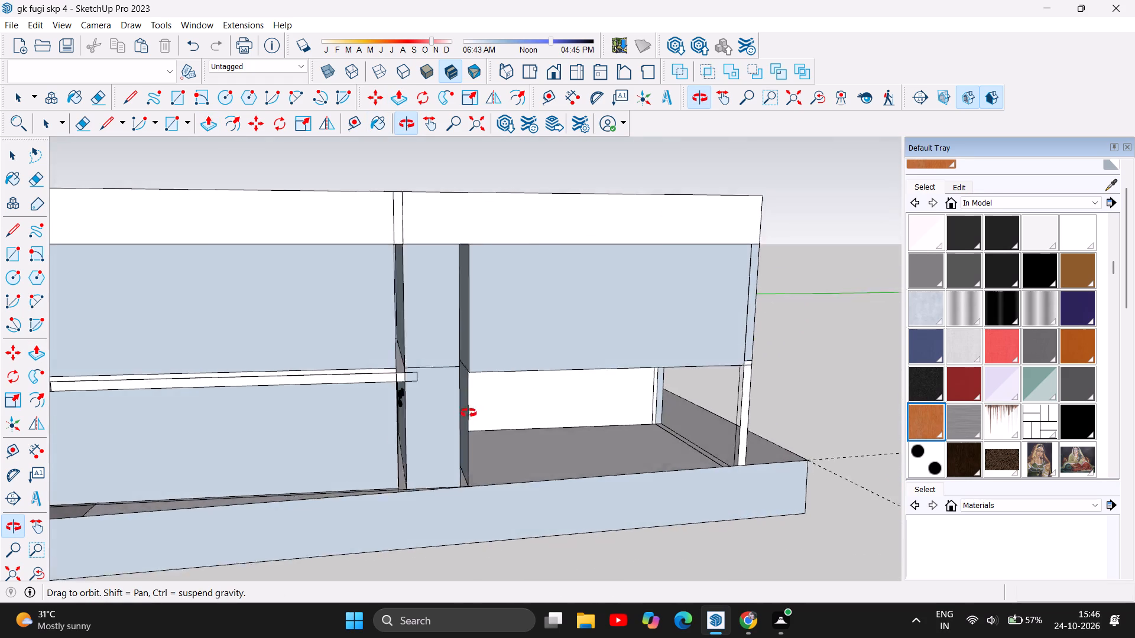
drag(469, 413, 277, 460)
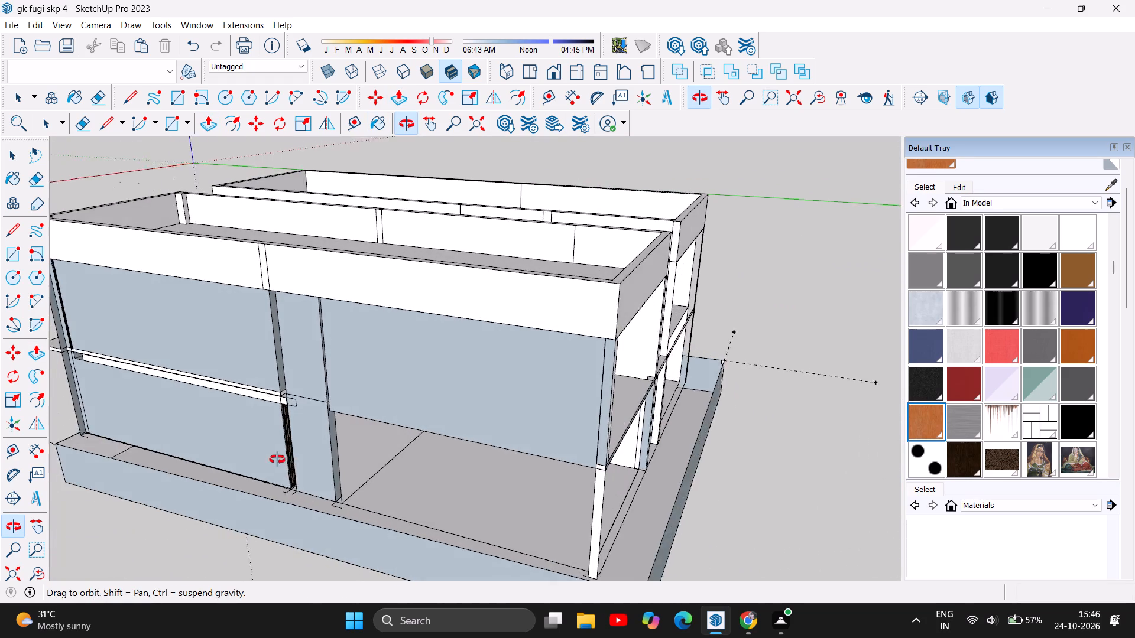
drag(277, 460, 277, 460)
drag(86, 334, 187, 346)
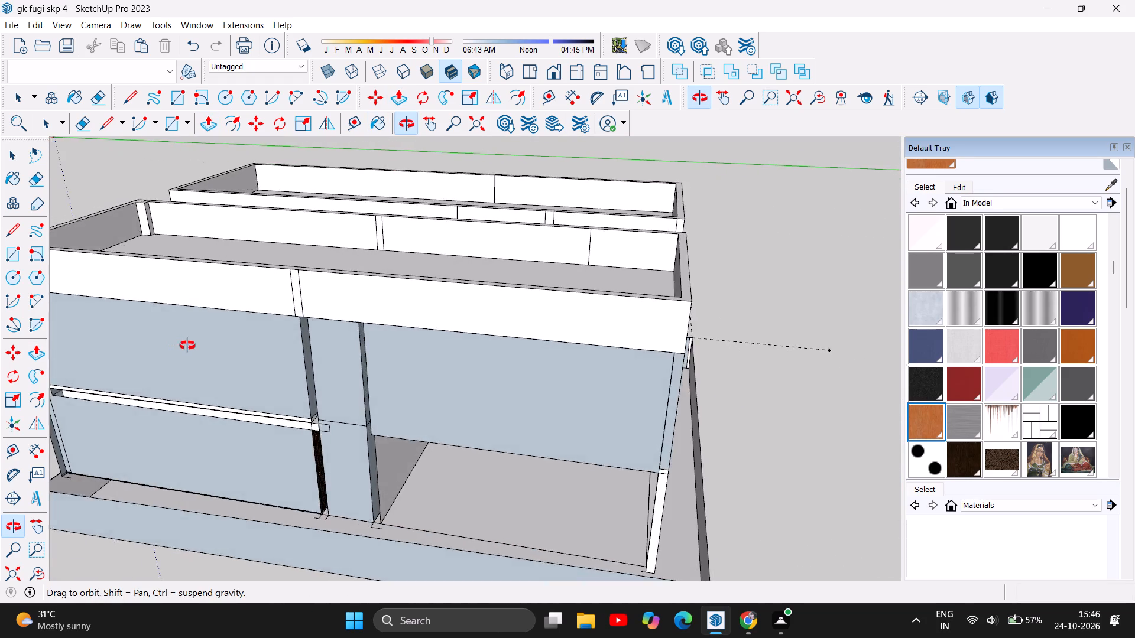
drag(187, 346, 444, 311)
drag(329, 411, 391, 402)
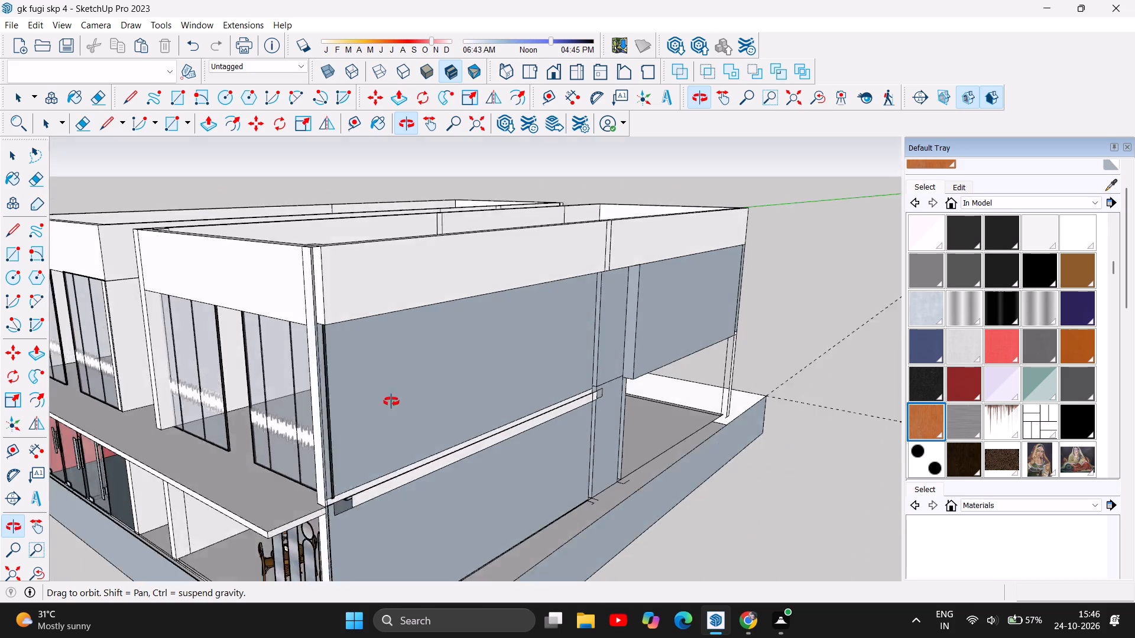
drag(391, 402, 384, 431)
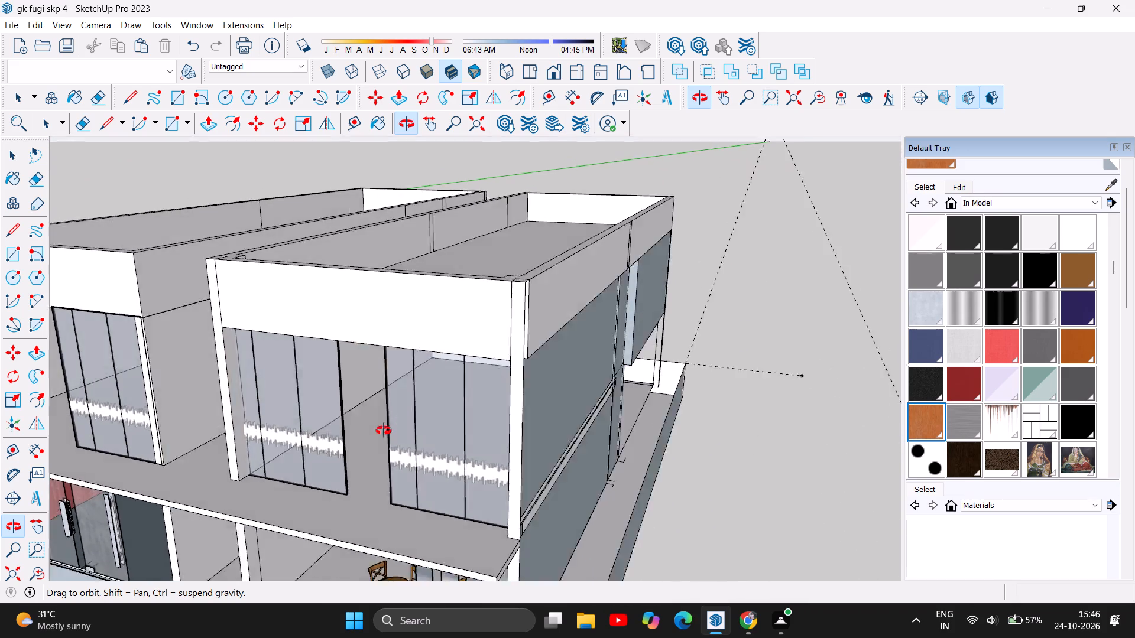
drag(384, 431, 28, 395)
Examine the floor-slab strip along the blue-grey side wall, including the notch at its front end and its rear end.
scroll(137, 218, up, 6)
scroll(127, 321, down, 1)
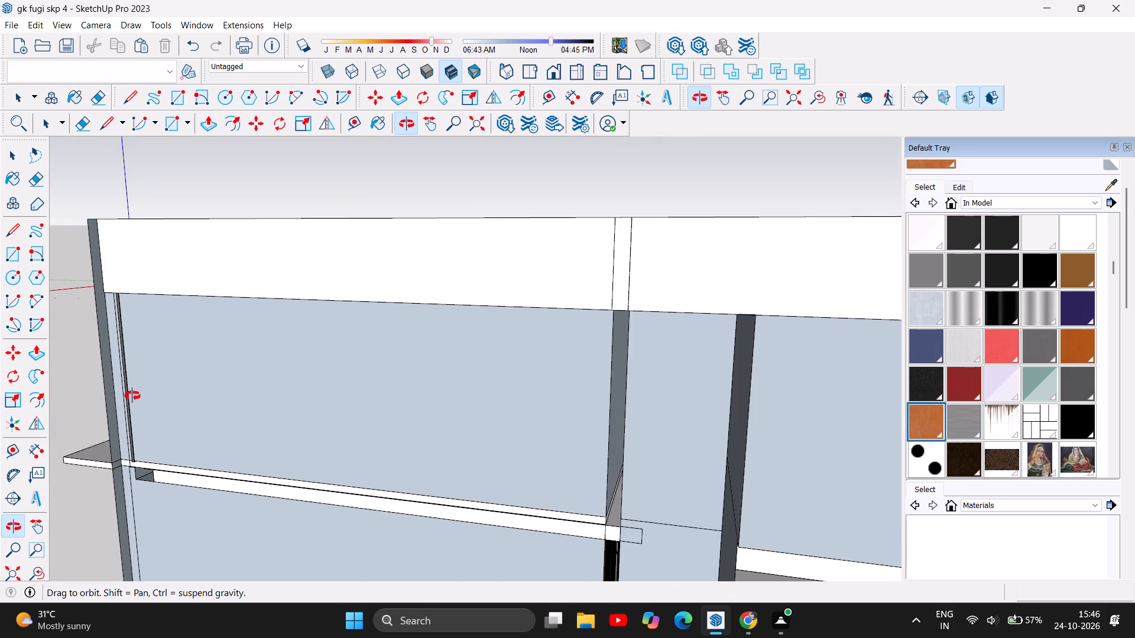
scroll(132, 485, up, 6)
scroll(207, 510, up, 3)
drag(207, 510, 209, 510)
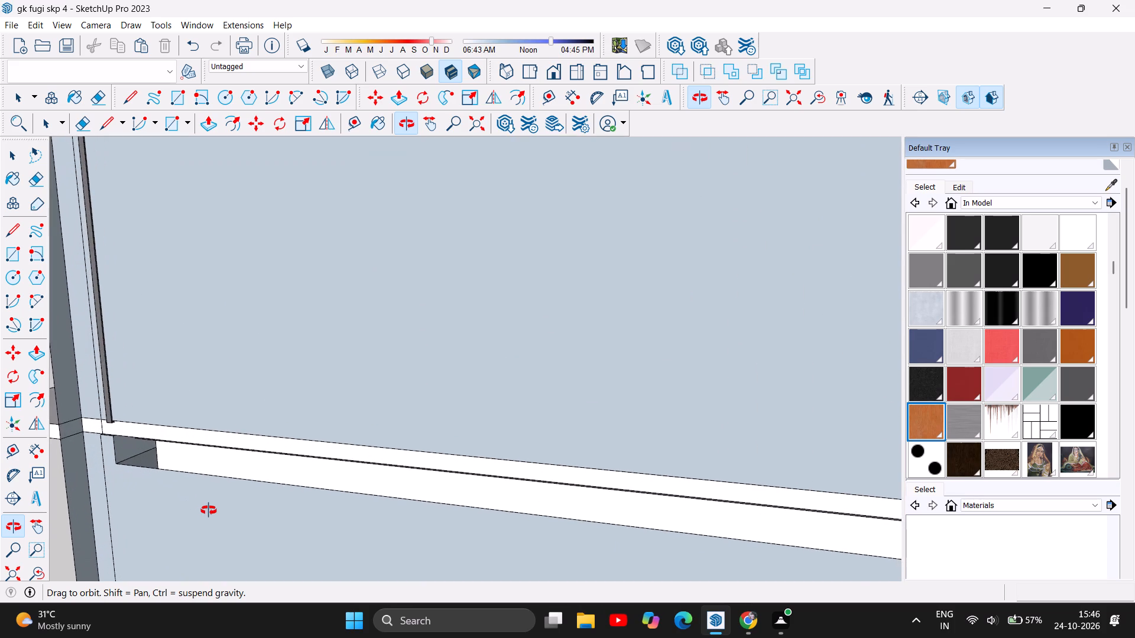
drag(209, 510, 117, 456)
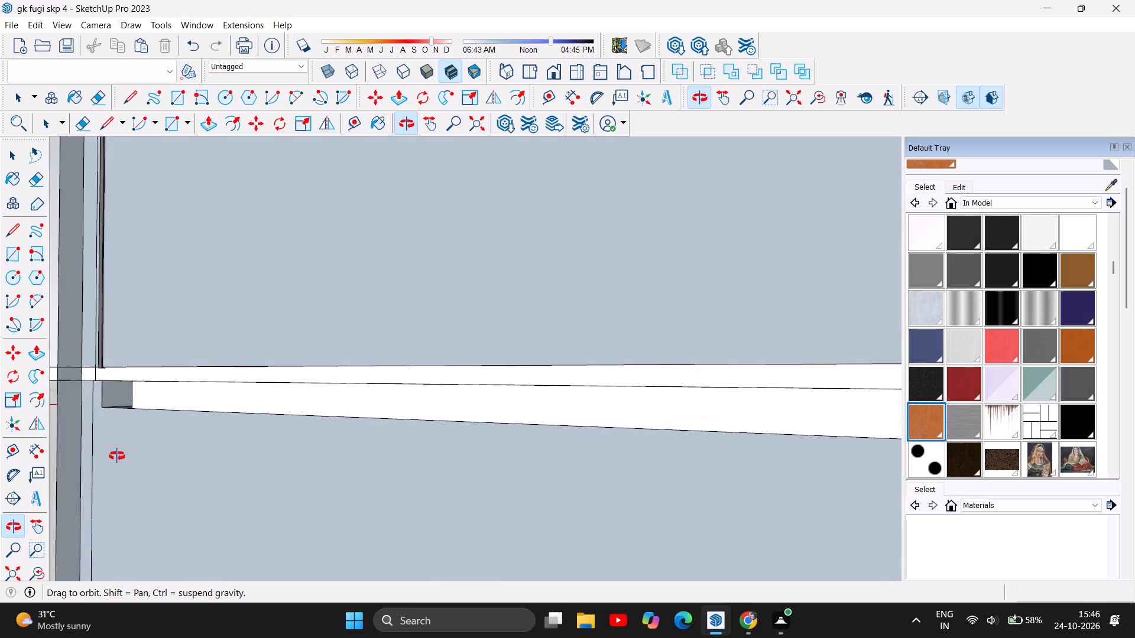
drag(117, 456, 5, 477)
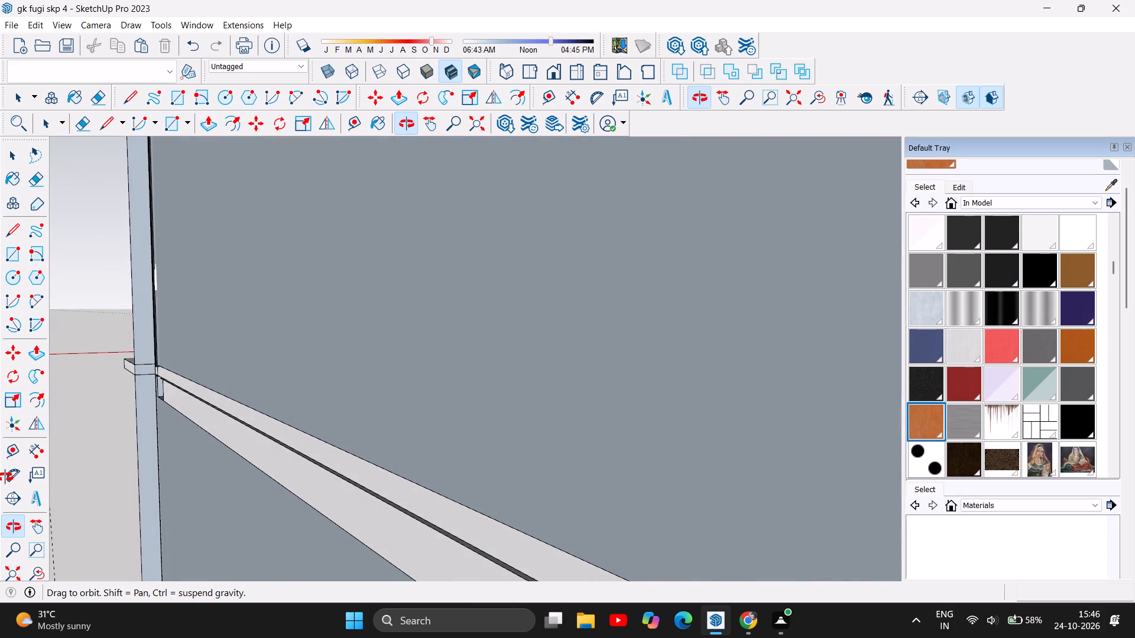
drag(5, 477, 209, 487)
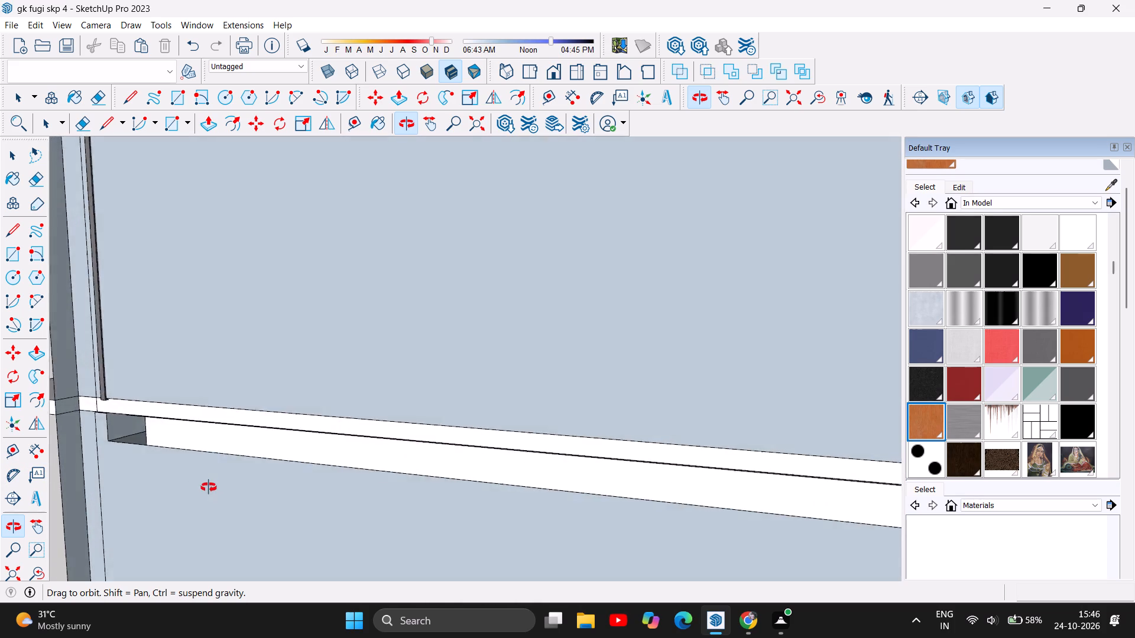
drag(209, 487, 303, 472)
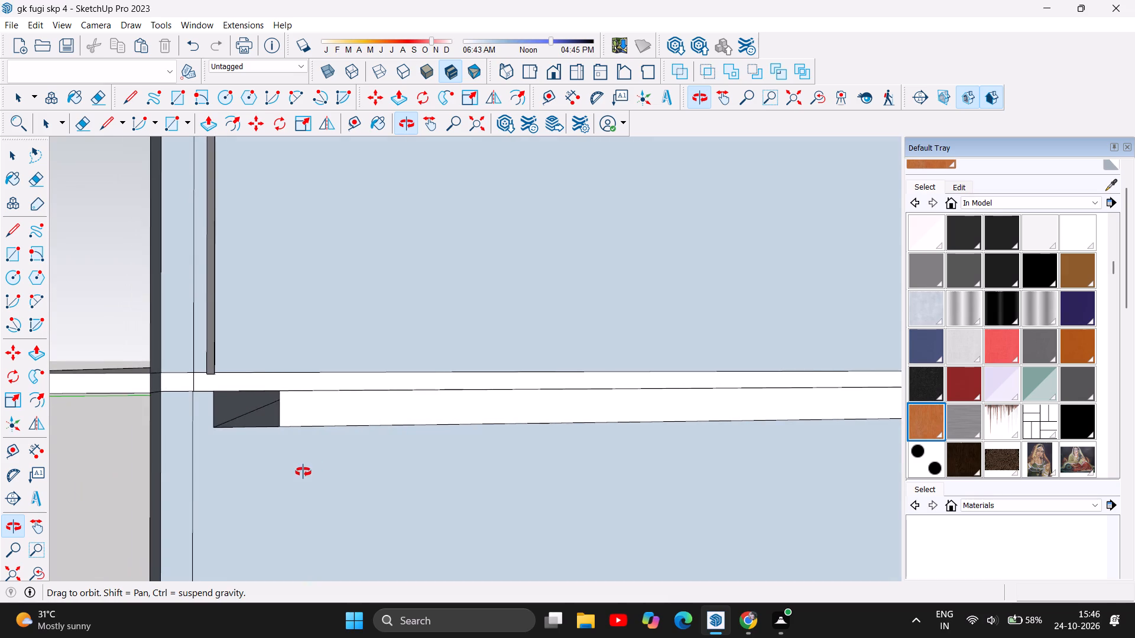
drag(303, 472, 299, 476)
scroll(184, 342, down, 5)
scroll(159, 388, down, 7)
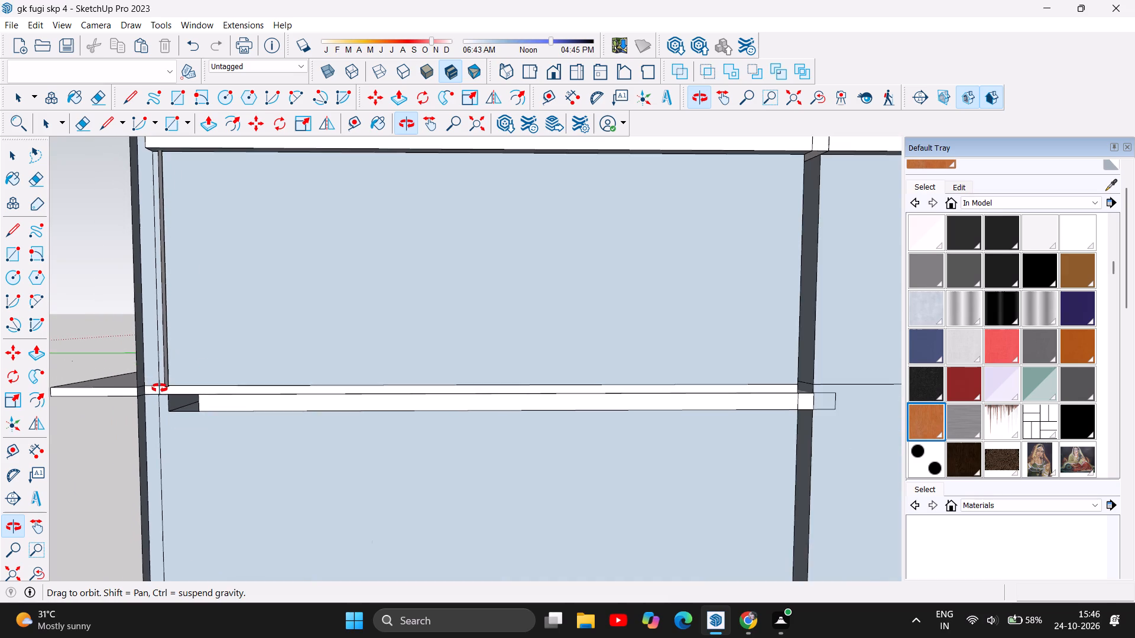
scroll(160, 388, down, 7)
drag(442, 447, 365, 537)
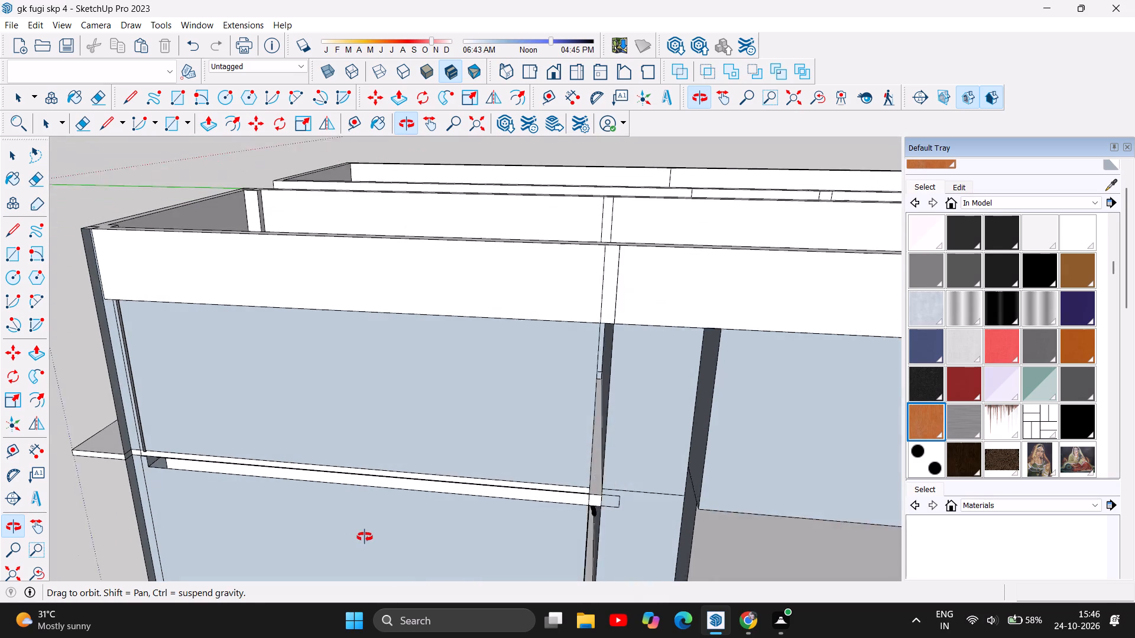
drag(365, 537, 293, 546)
drag(538, 460, 501, 447)
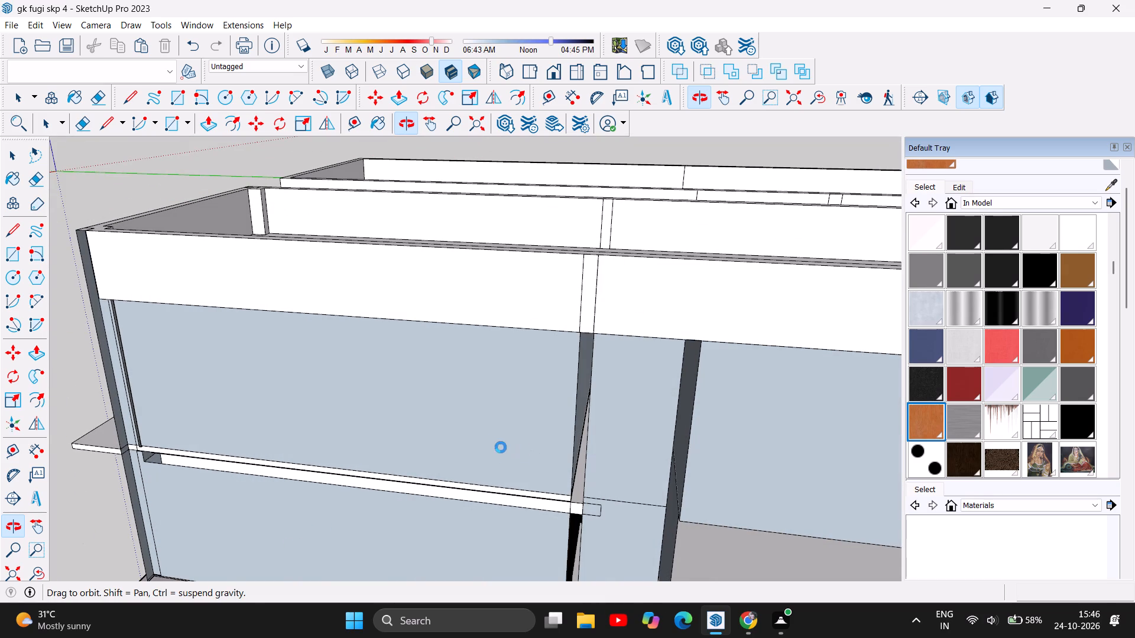
drag(501, 447, 474, 438)
scroll(250, 292, down, 3)
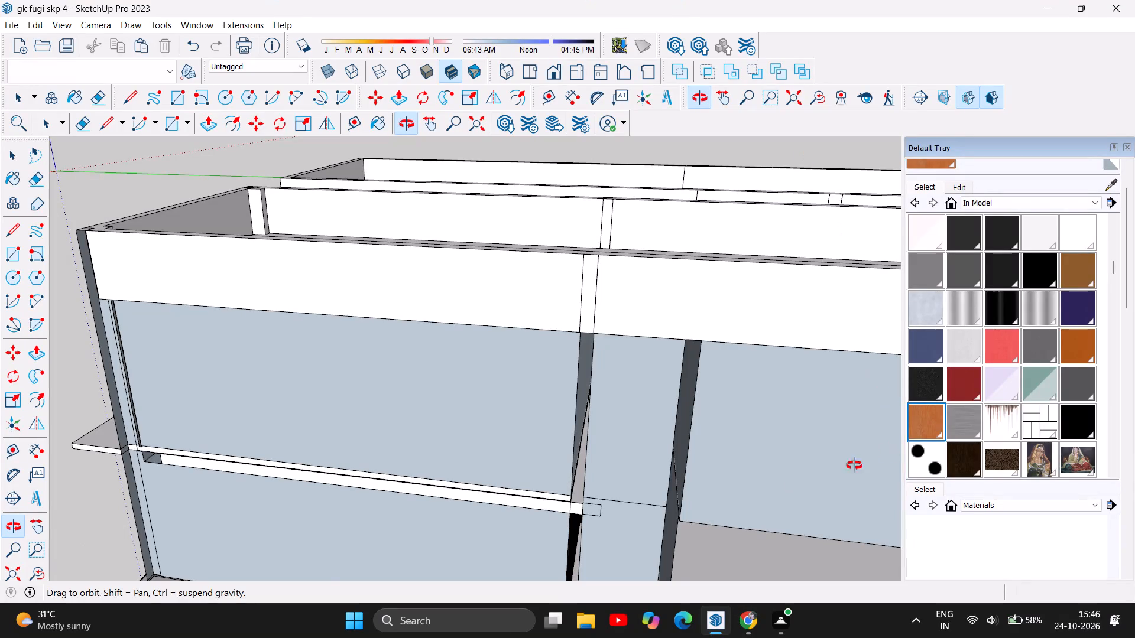
drag(319, 419, 413, 385)
scroll(500, 453, down, 12)
drag(442, 519, 501, 522)
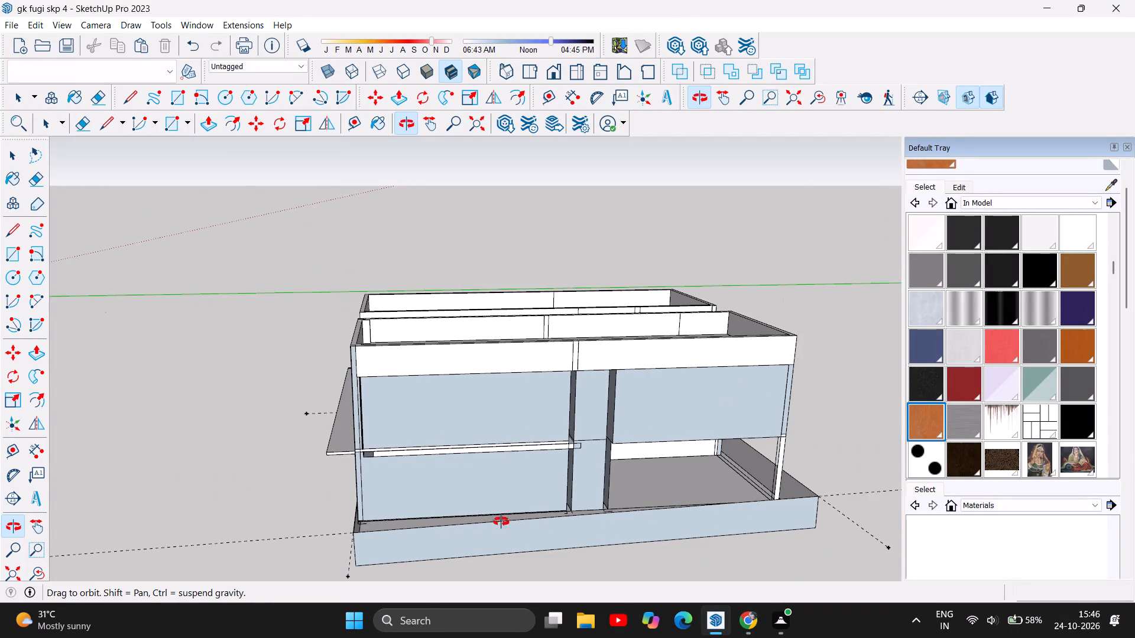
Examine the building from all around, covering the side walls, the open rear rooms and the glazed front.
drag(501, 522, 787, 452)
drag(617, 480, 750, 470)
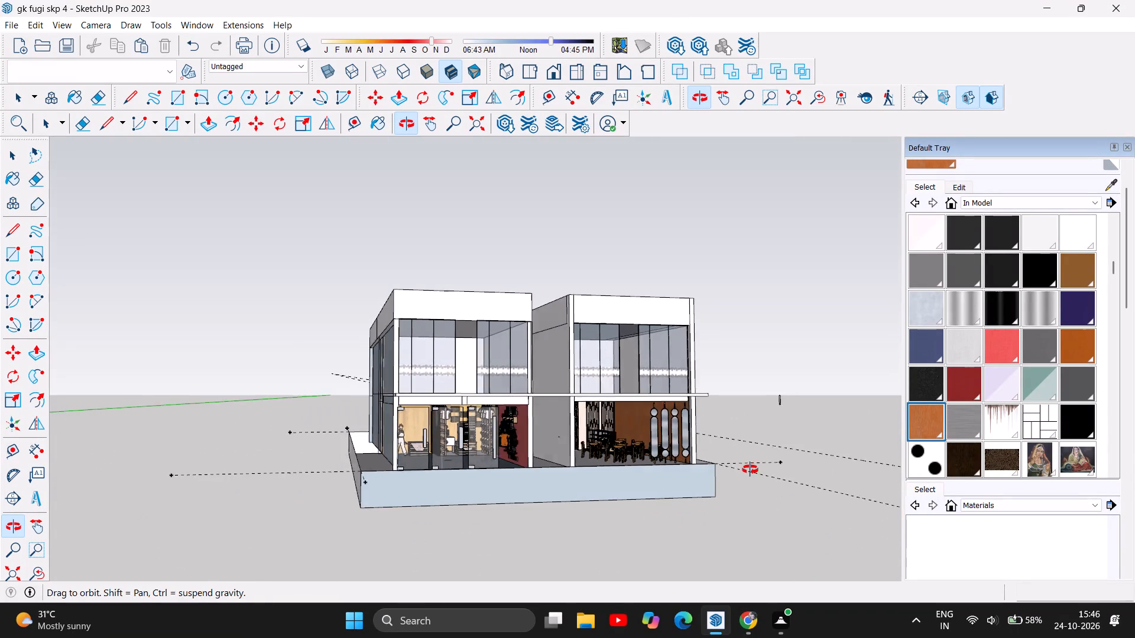
drag(750, 470, 874, 504)
drag(270, 474, 631, 489)
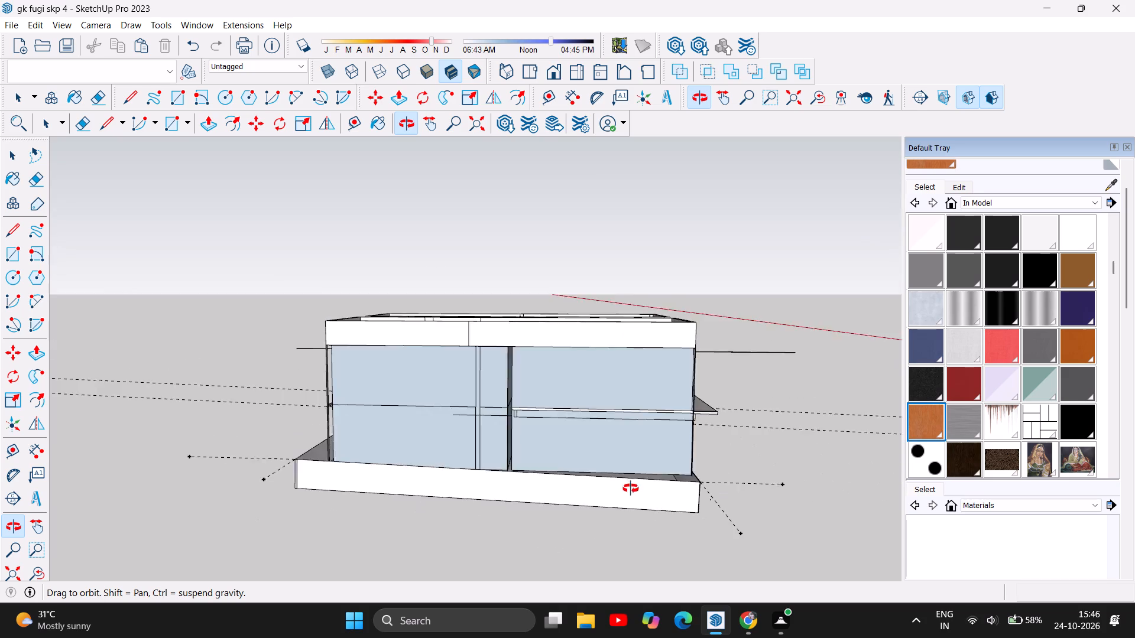
drag(631, 489, 737, 491)
drag(248, 490, 572, 484)
drag(367, 463, 517, 480)
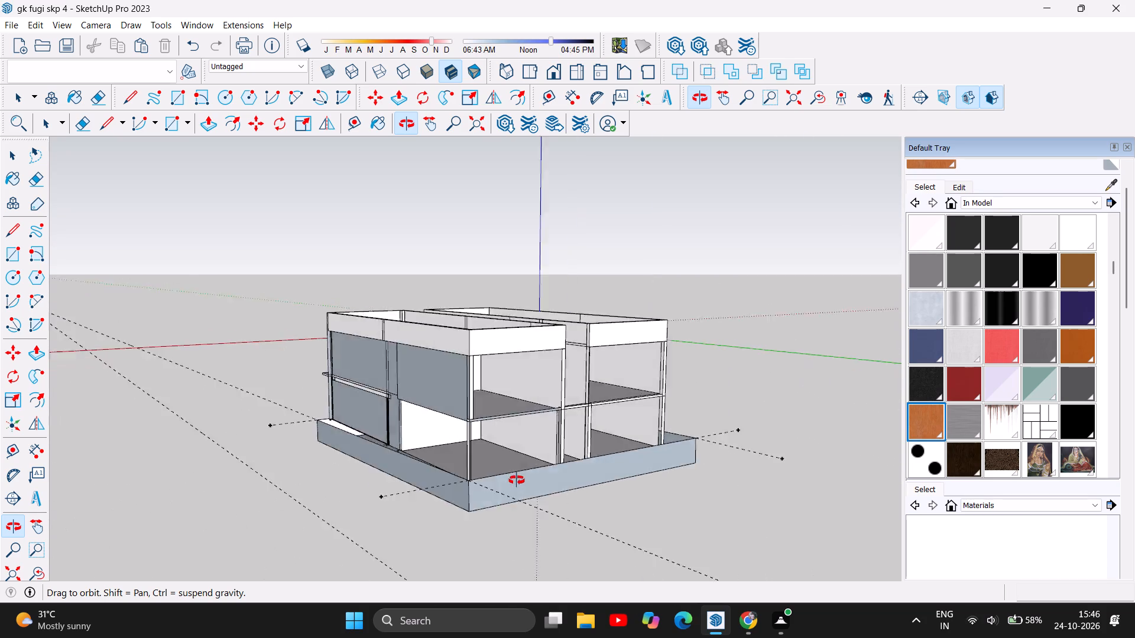
drag(517, 480, 588, 473)
drag(215, 424, 506, 441)
drag(310, 454, 460, 463)
drag(223, 459, 420, 441)
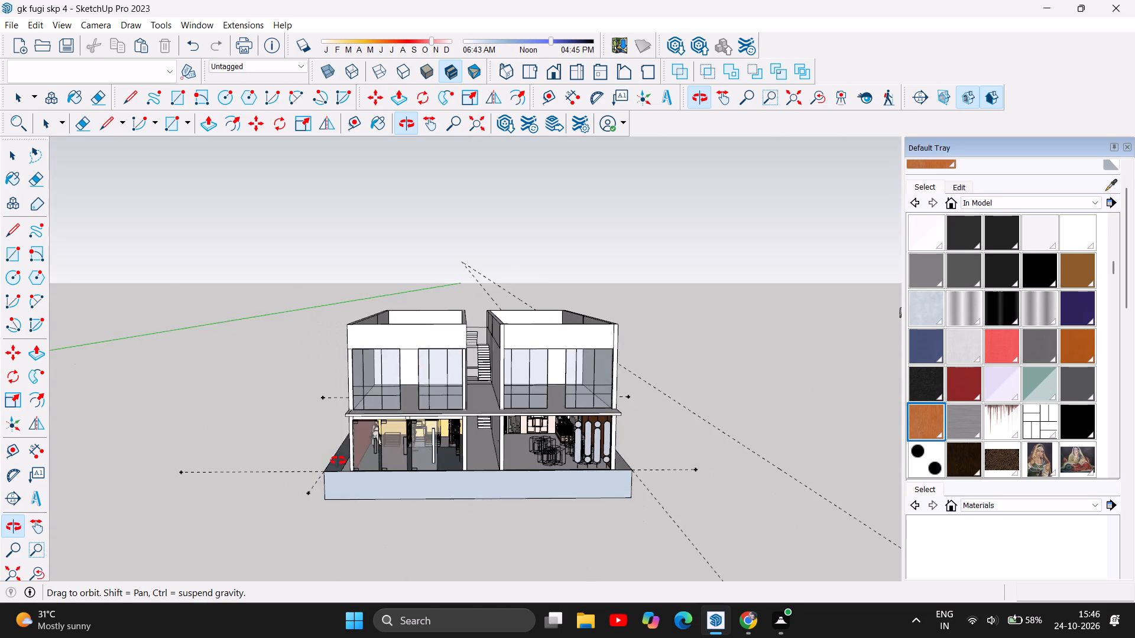
drag(338, 461, 612, 438)
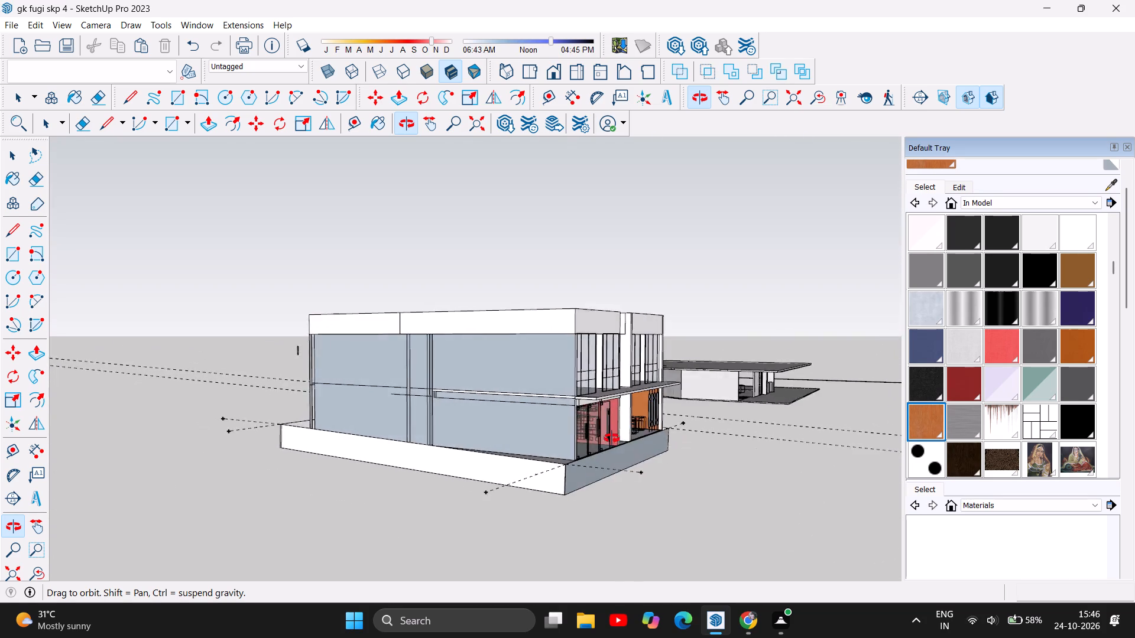
drag(612, 438, 374, 457)
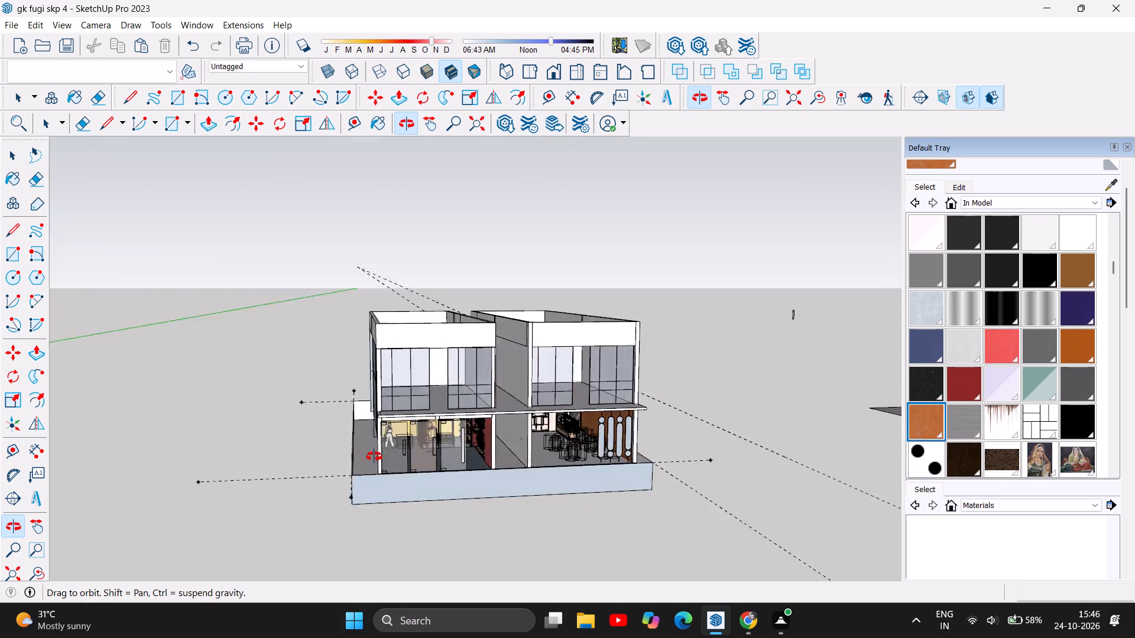
drag(374, 457, 363, 454)
Push/Pull the front face of the top step of the upper stair flight outward 4' 8 3/4" to form a landing.
scroll(579, 428, up, 4)
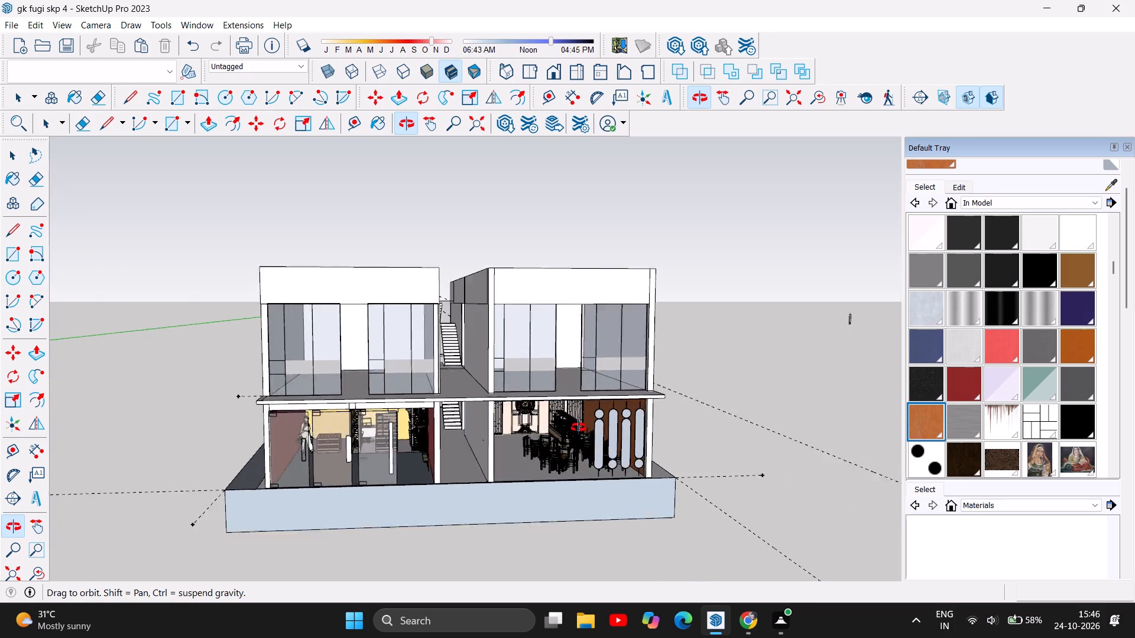
scroll(579, 428, up, 2)
drag(339, 526, 330, 515)
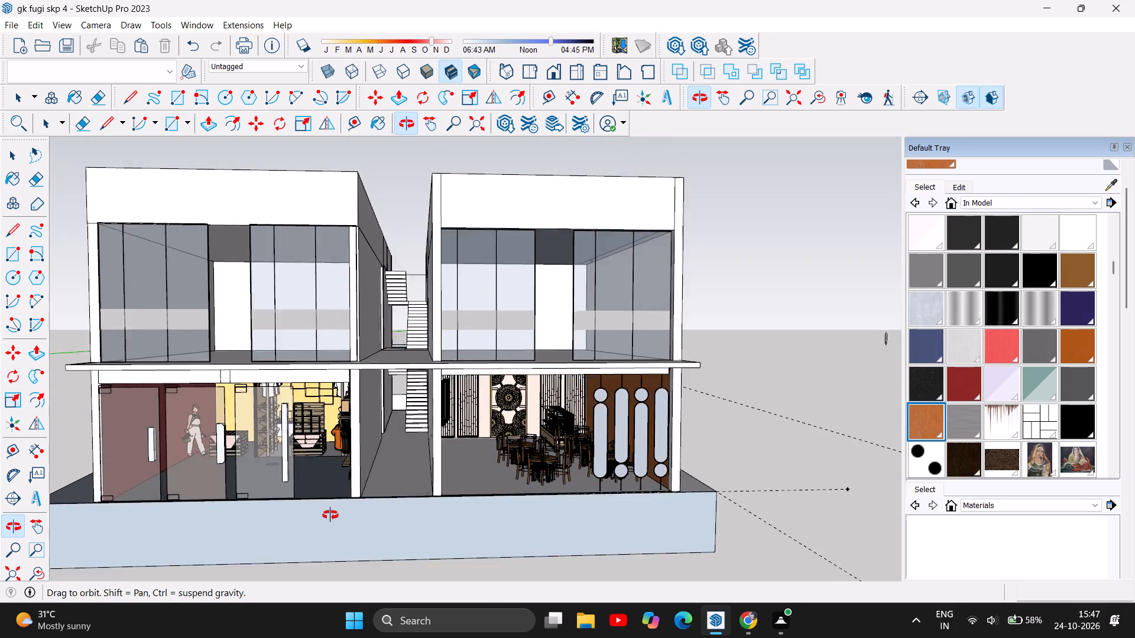
drag(330, 515, 324, 595)
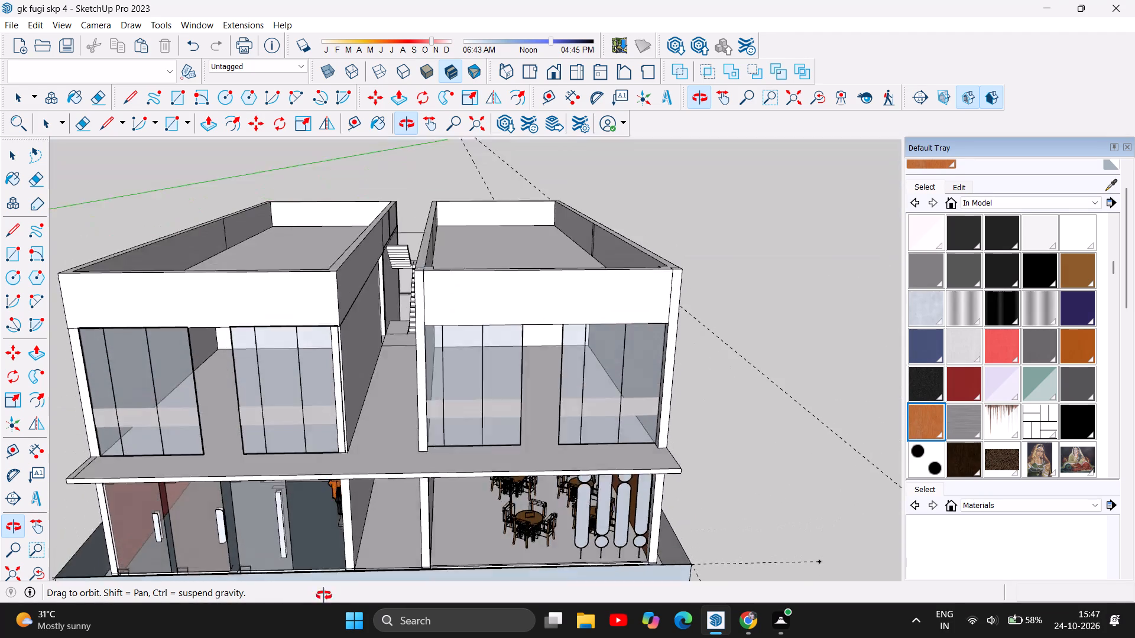
drag(324, 595, 268, 595)
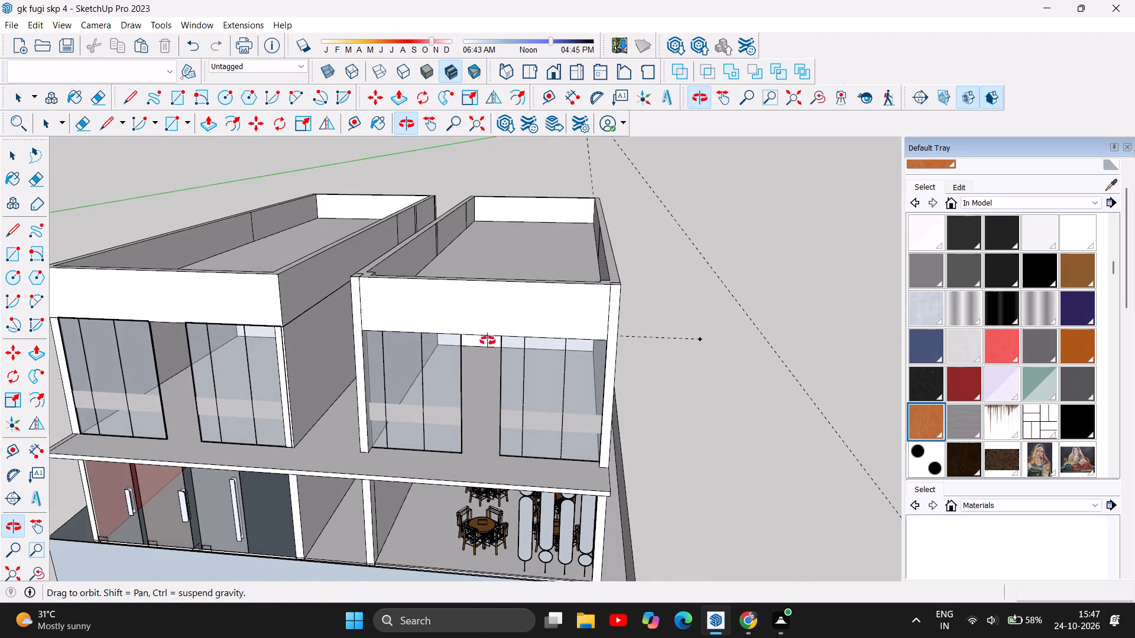
scroll(477, 216, up, 5)
drag(418, 251, 421, 333)
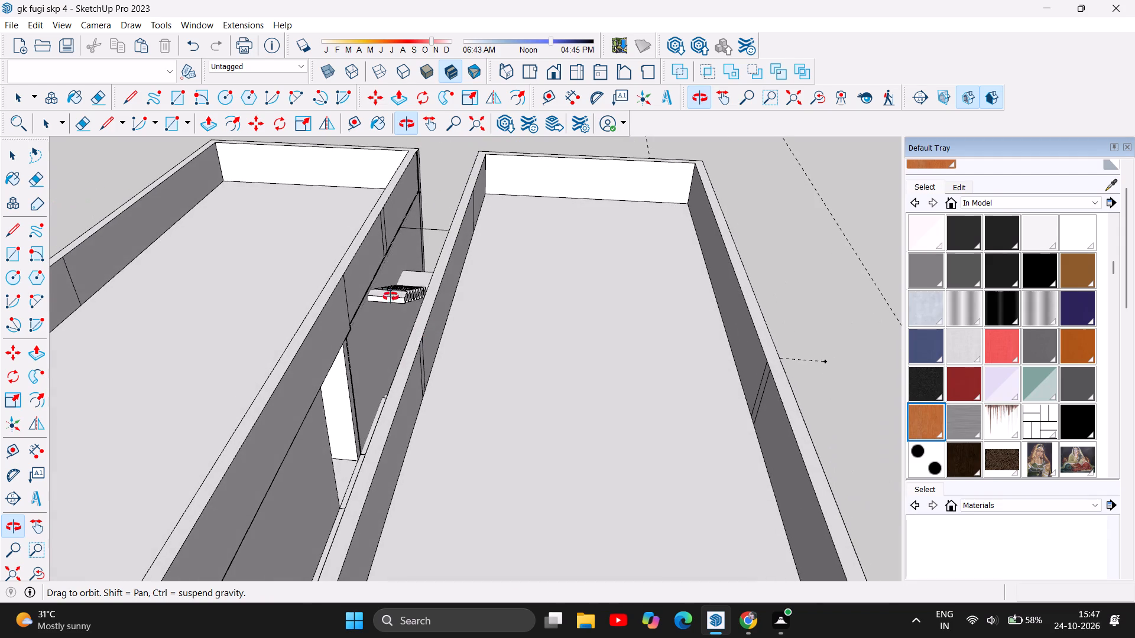
scroll(385, 292, up, 9)
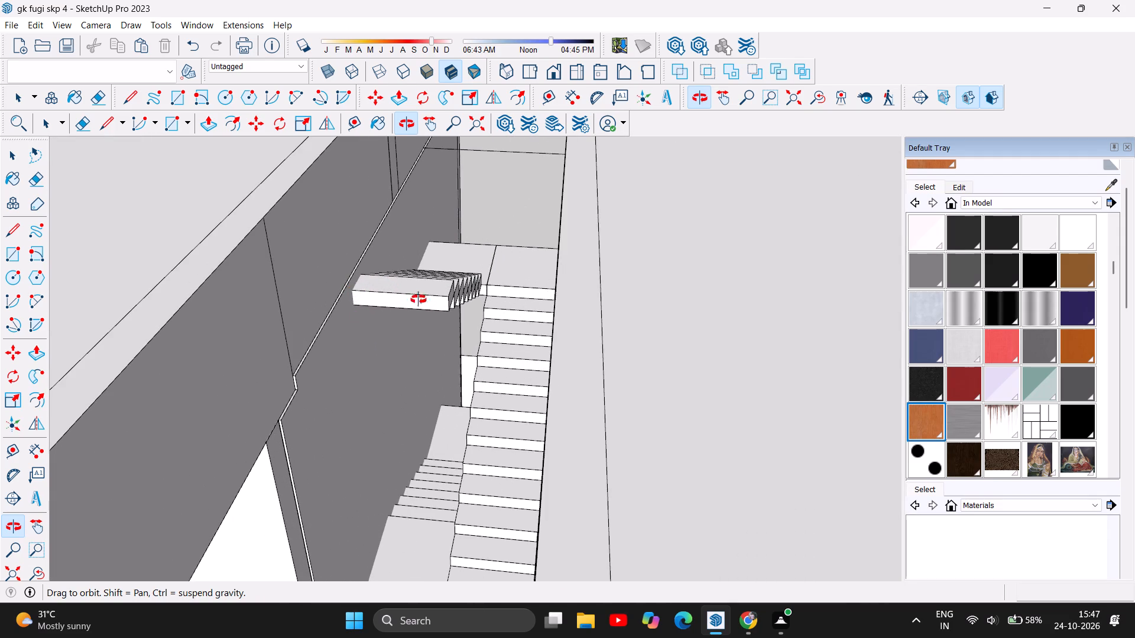
scroll(419, 320, up, 2)
click(205, 127)
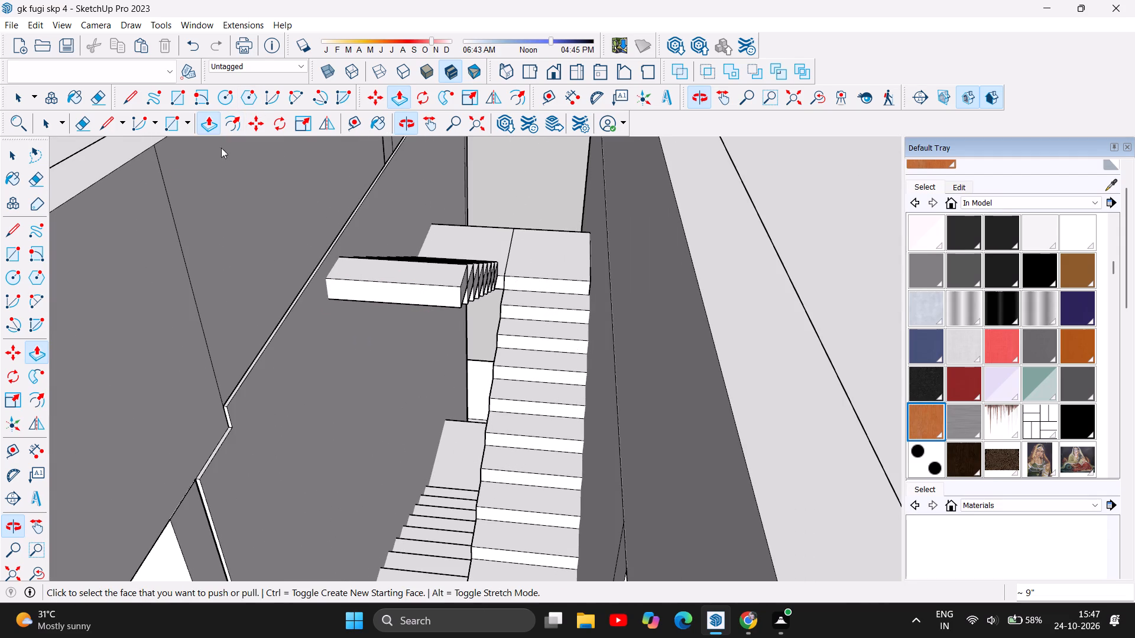
drag(400, 285, 380, 303)
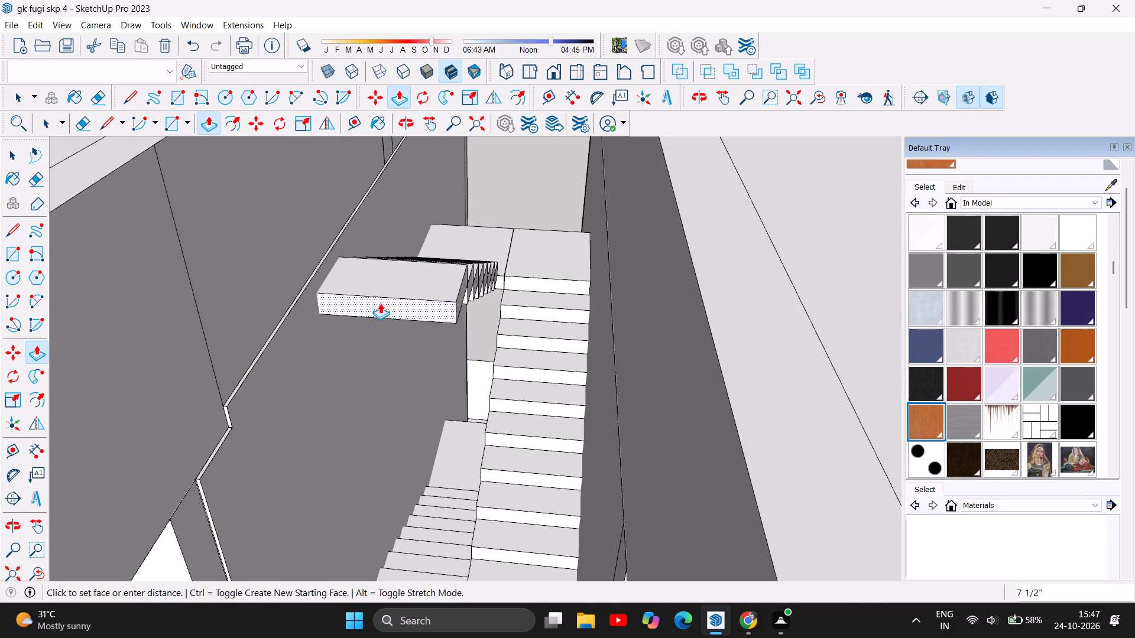
drag(380, 303, 265, 395)
Delete the stair-side and inner wall faces of the roof parapet section beside the extended landing.
scroll(437, 226, down, 4)
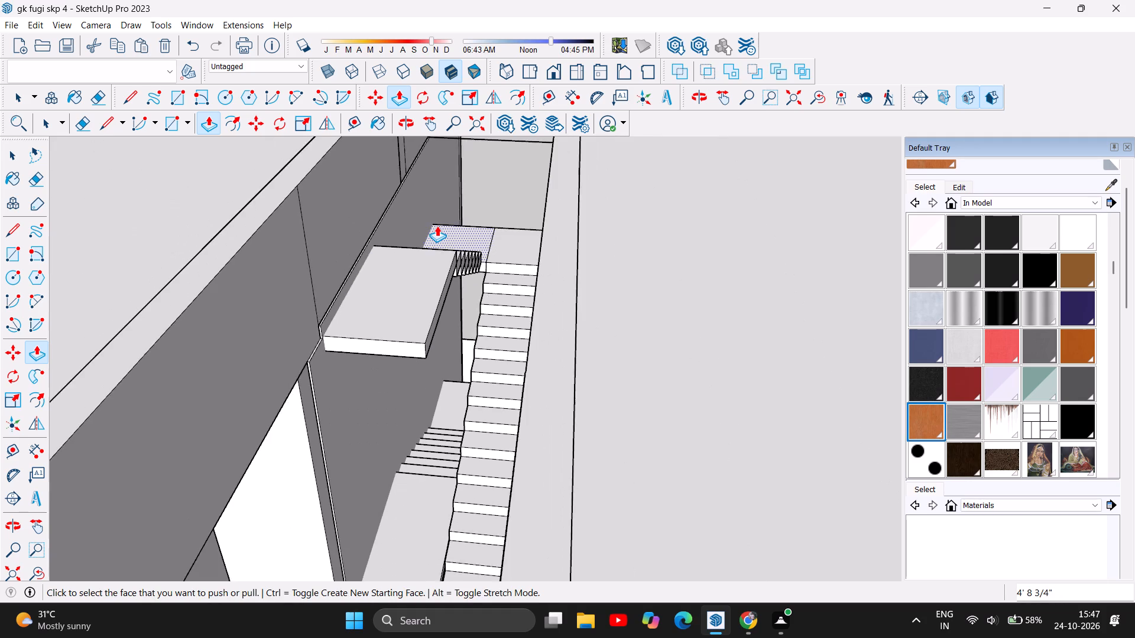
scroll(437, 226, down, 2)
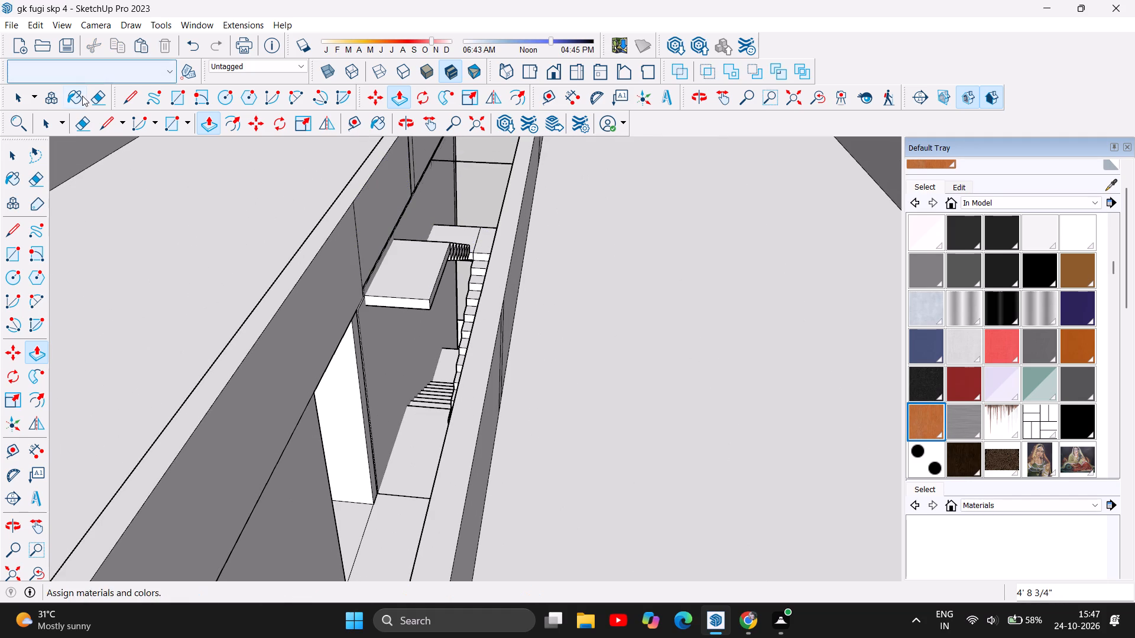
click(20, 100)
click(375, 209)
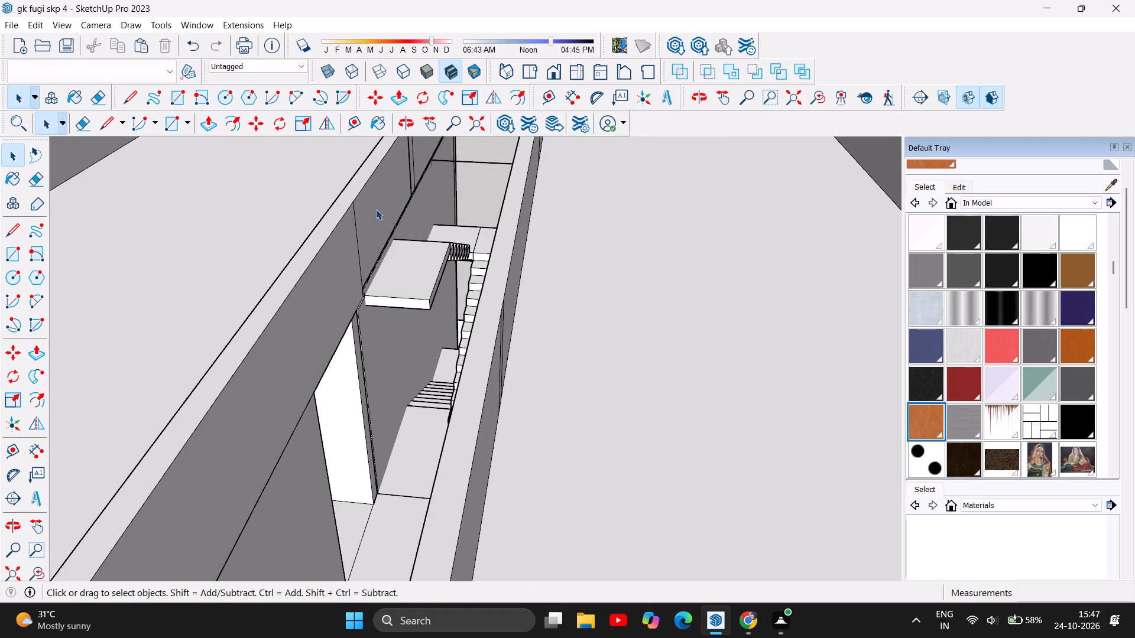
key(Delete)
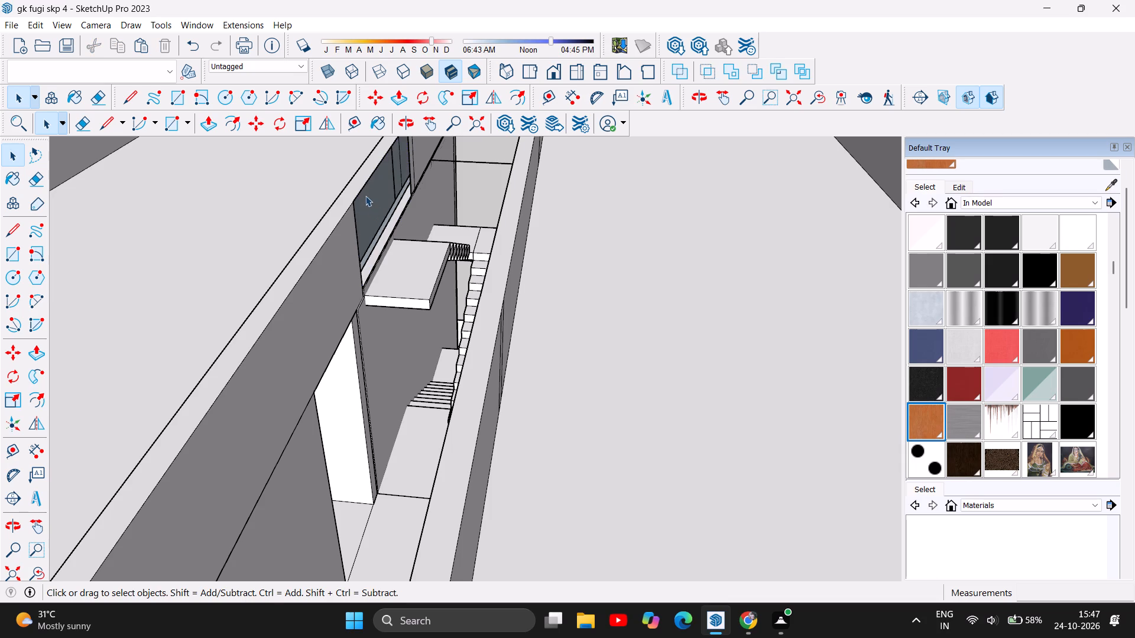
click(368, 197)
key(Delete)
Delete the large roof surface enclosed by the parapet of the block beside the landing.
click(322, 177)
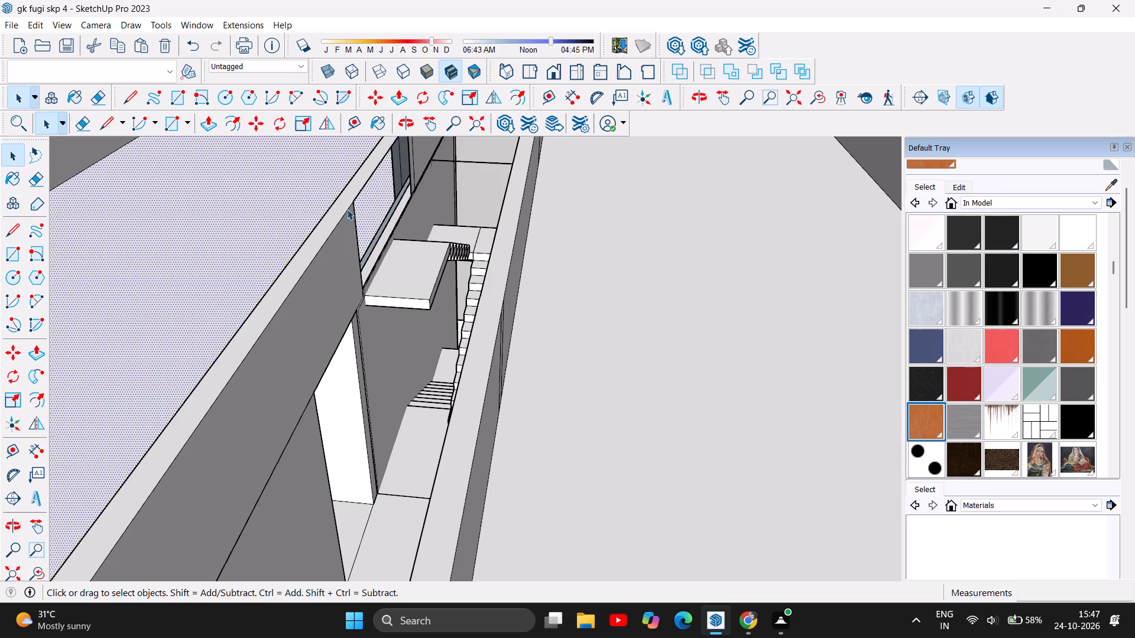
key(Delete)
Draw two 9" lines across the parapet's top, one at each end of the opening beside the landing.
scroll(407, 224, down, 5)
scroll(492, 290, down, 6)
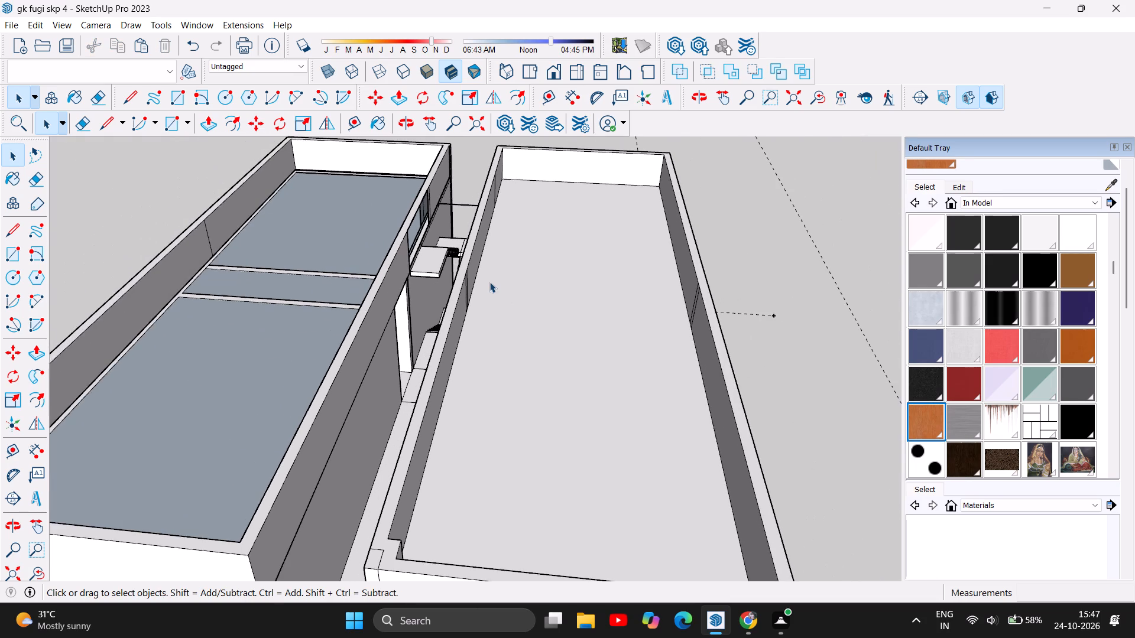
scroll(488, 281, down, 3)
scroll(446, 209, up, 10)
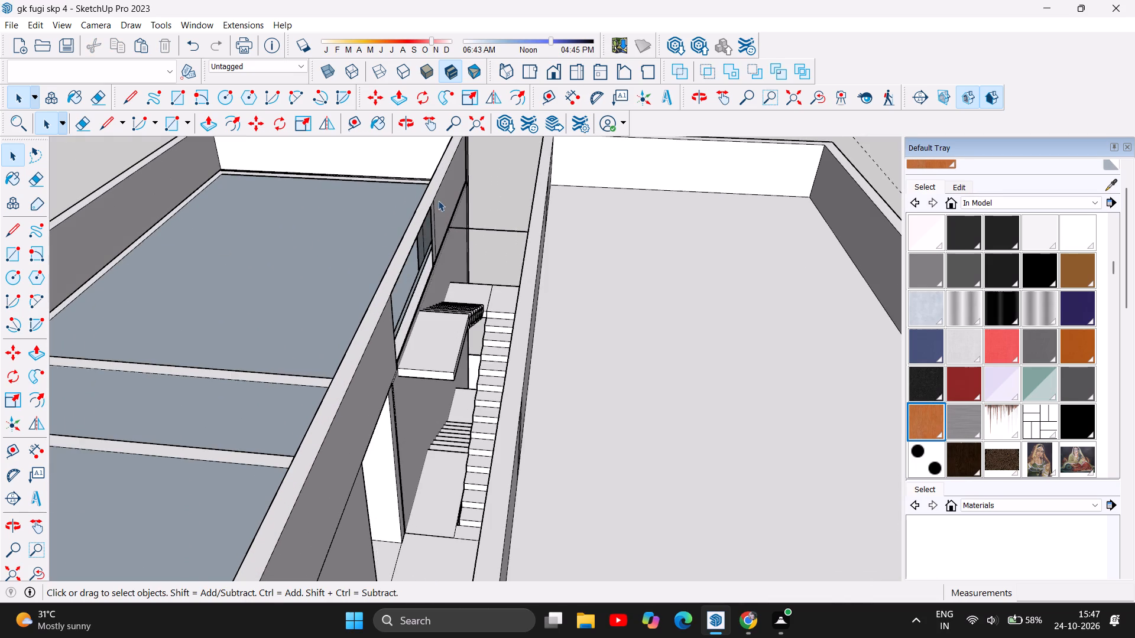
scroll(426, 226, up, 6)
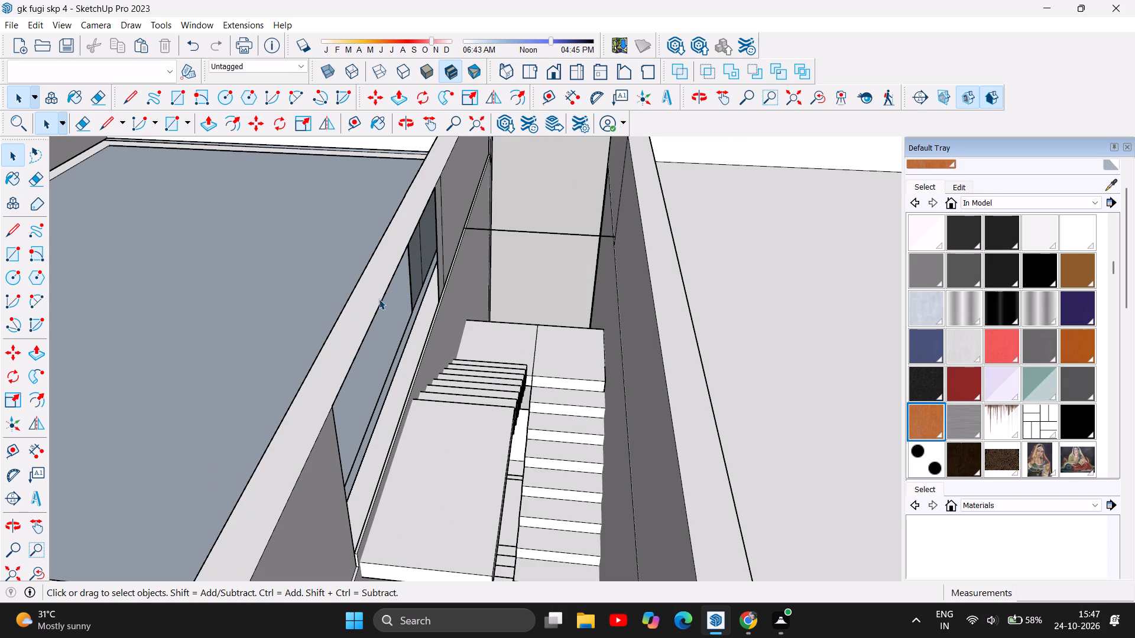
click(129, 97)
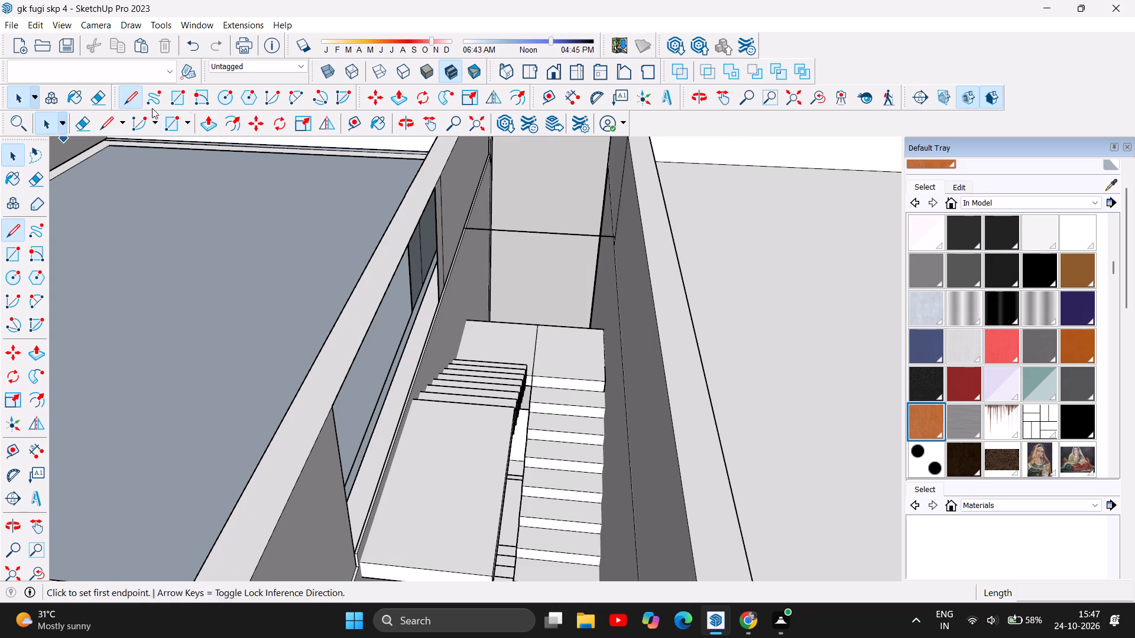
click(329, 406)
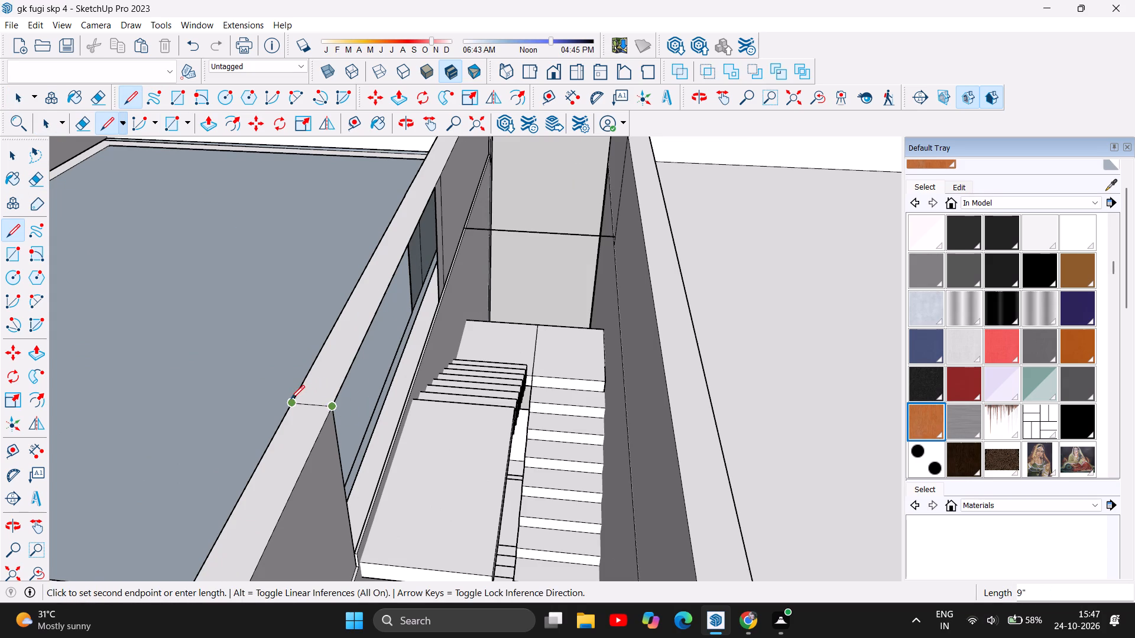
click(290, 401)
key(Escape)
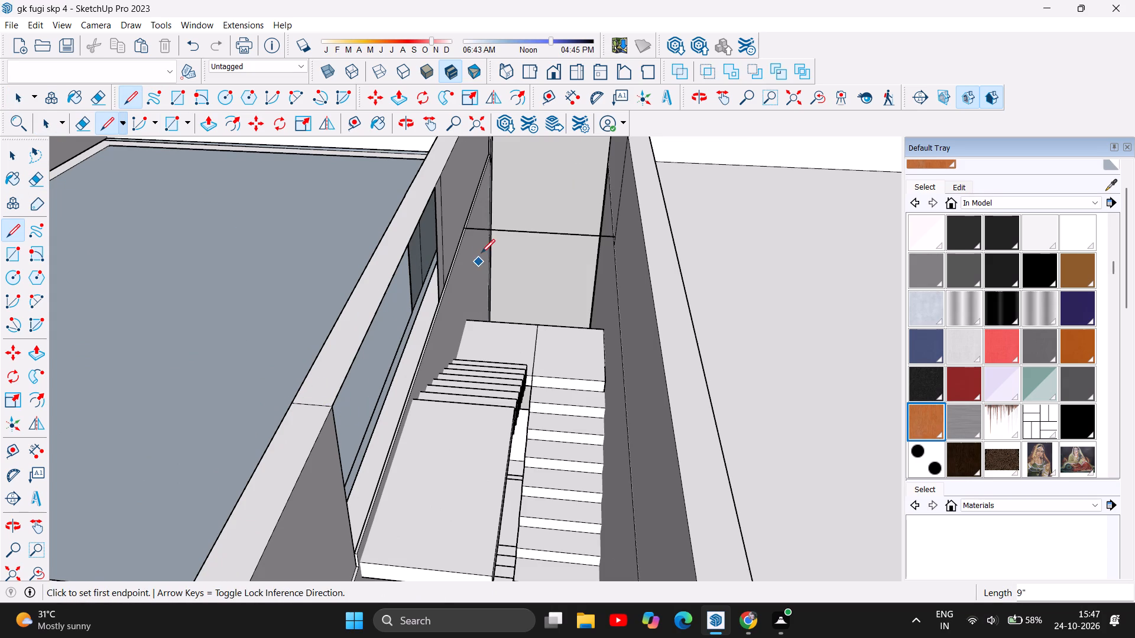
click(432, 187)
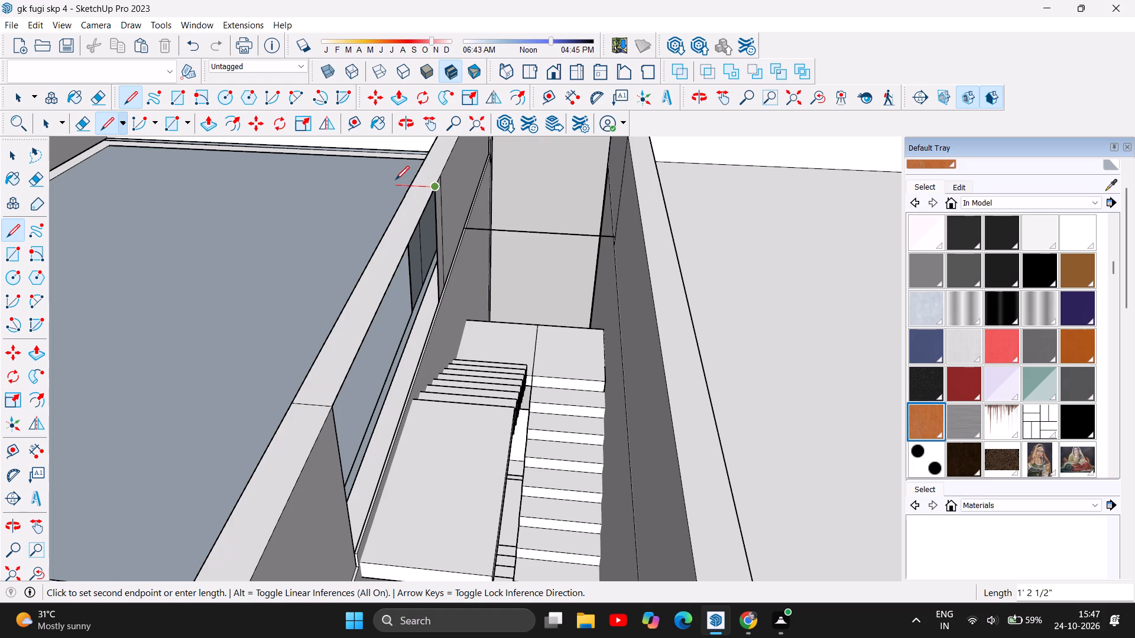
click(408, 186)
key(Escape)
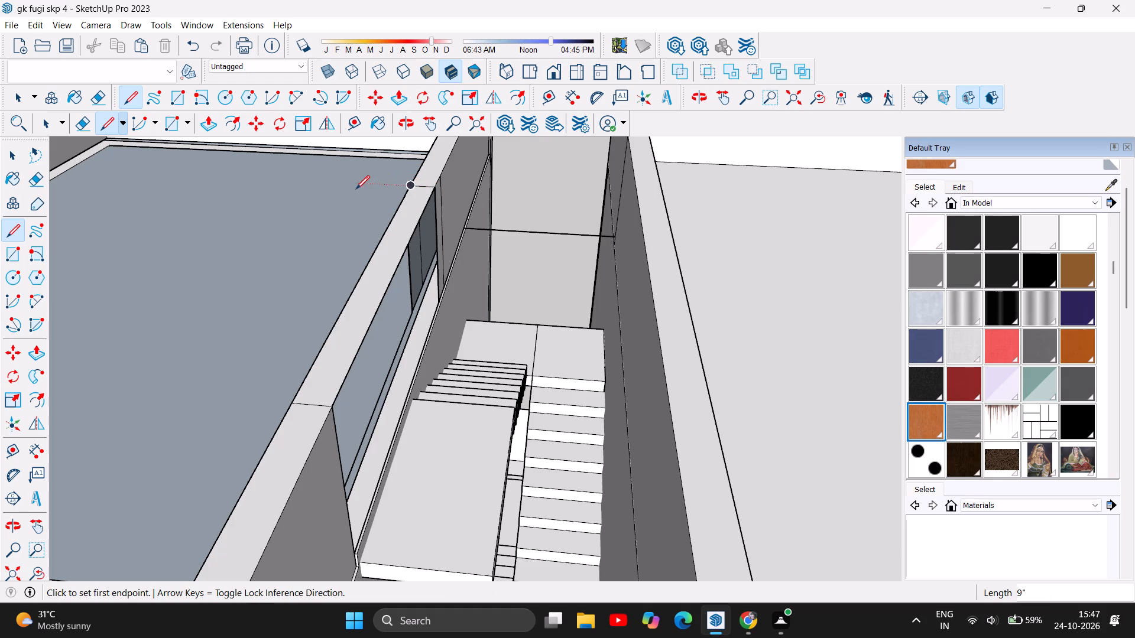
key(Escape)
Delete the parapet's top face between the two cross lines along with its two long edges.
click(17, 157)
click(386, 264)
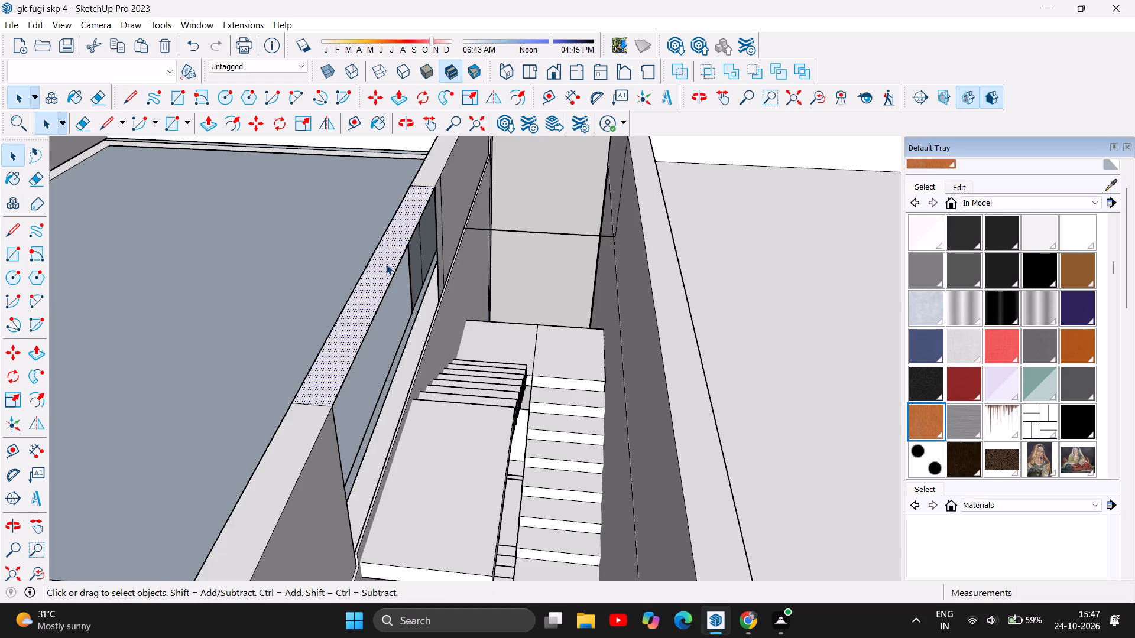
key(Delete)
click(398, 267)
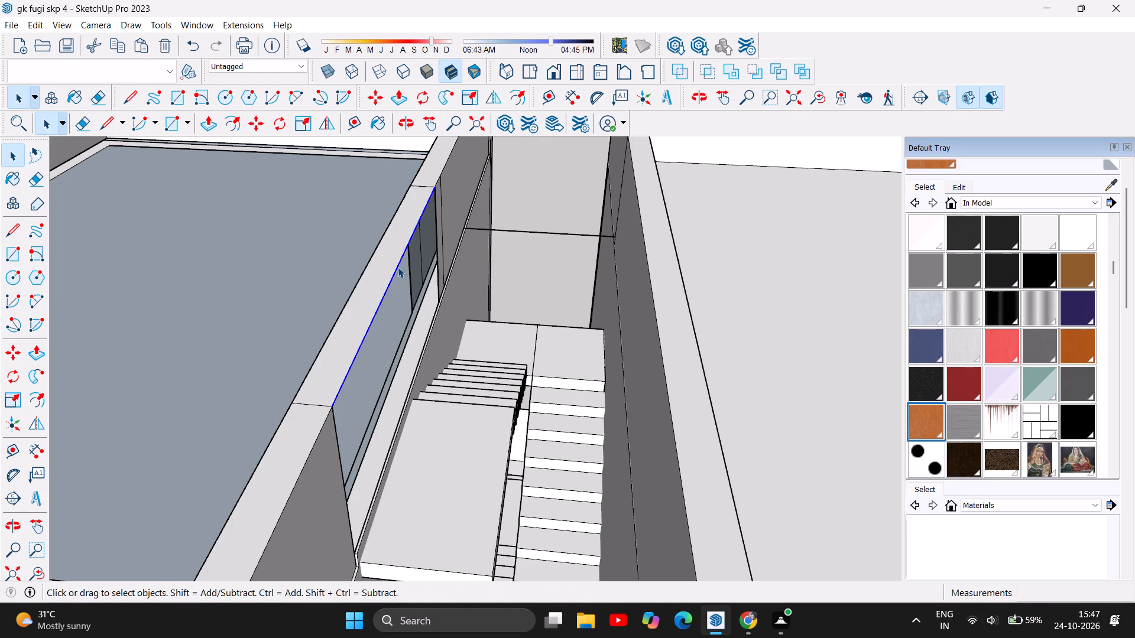
key(Delete)
click(366, 272)
key(Delete)
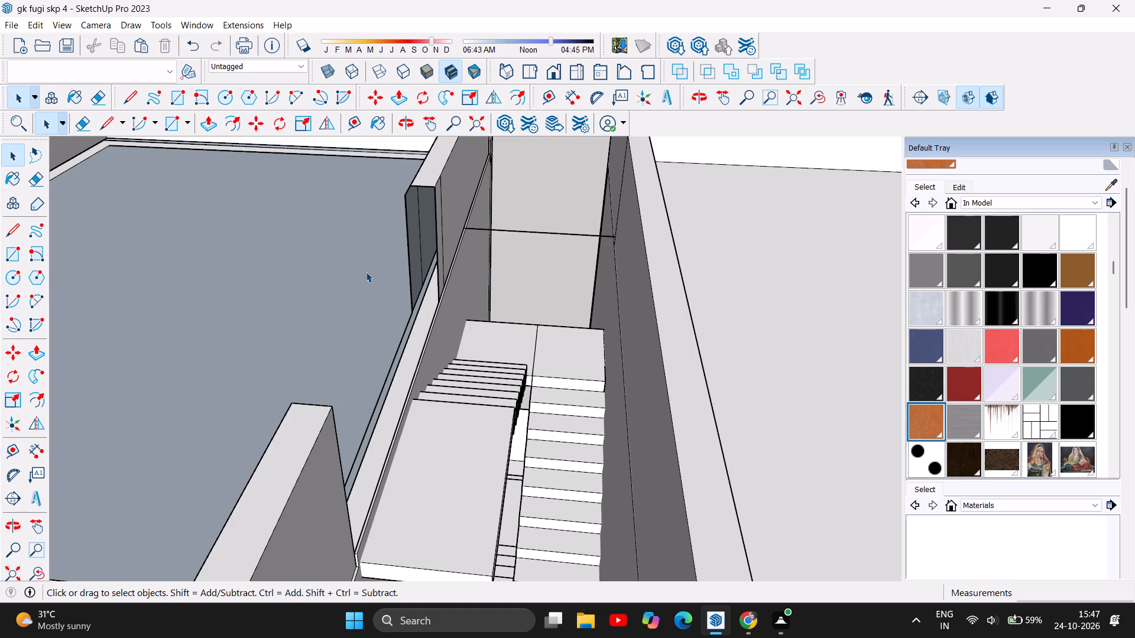
Delete the leftover narrow face and its loose edges at the cut end of the parapet beside the stair landing.
scroll(453, 164, up, 5)
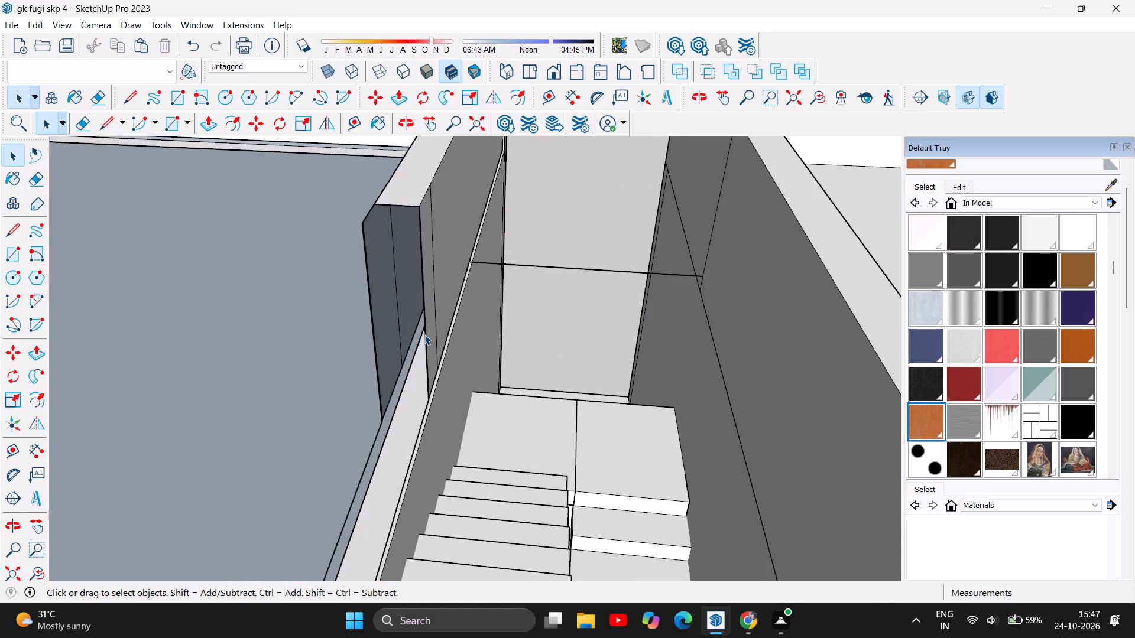
scroll(424, 335, up, 1)
click(358, 236)
key(Delete)
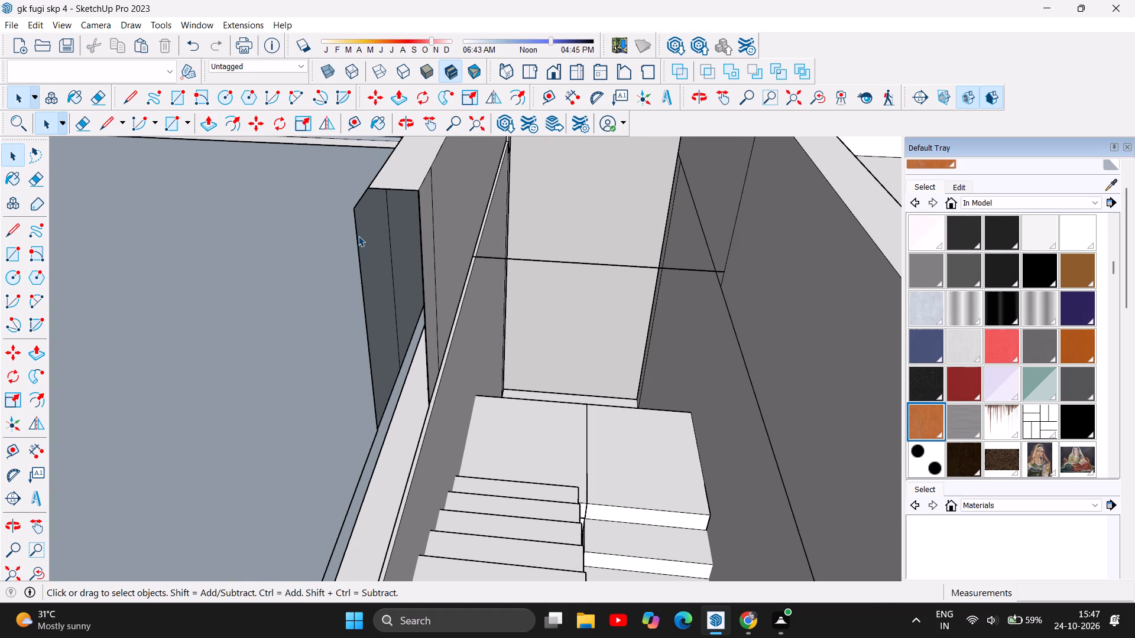
click(371, 215)
key(Delete)
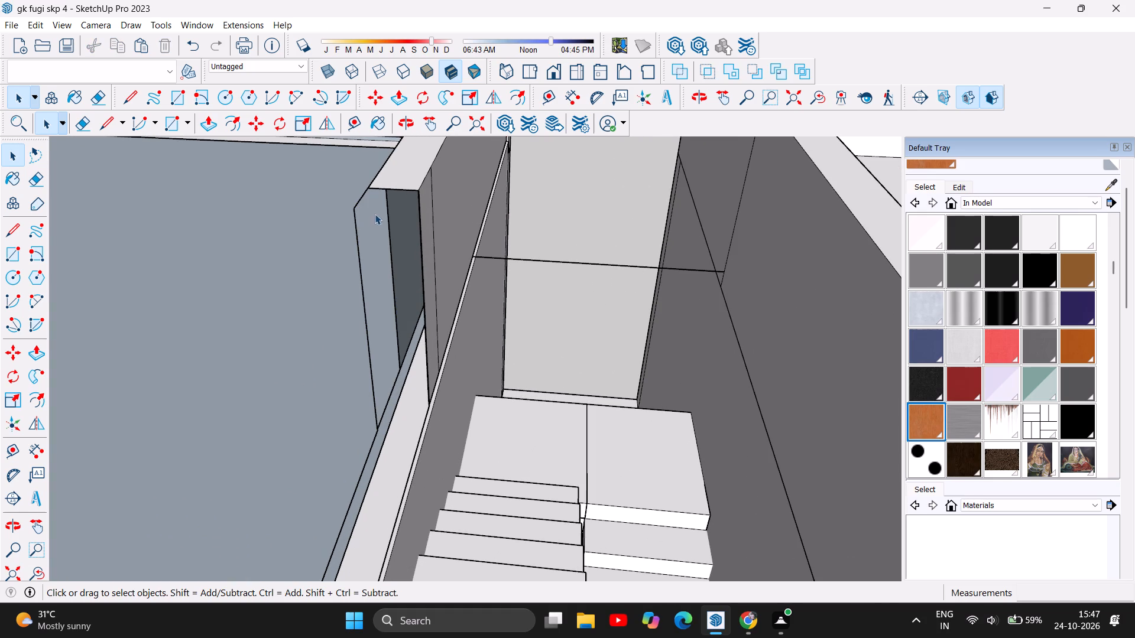
click(356, 207)
key(Delete)
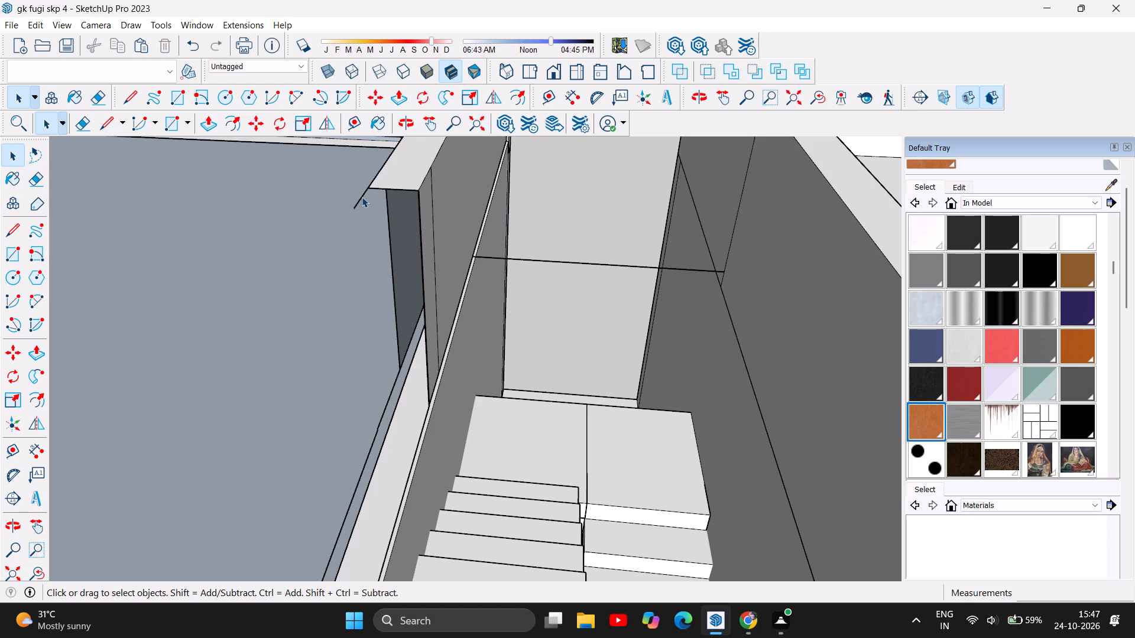
click(362, 197)
key(Delete)
scroll(387, 192, up, 2)
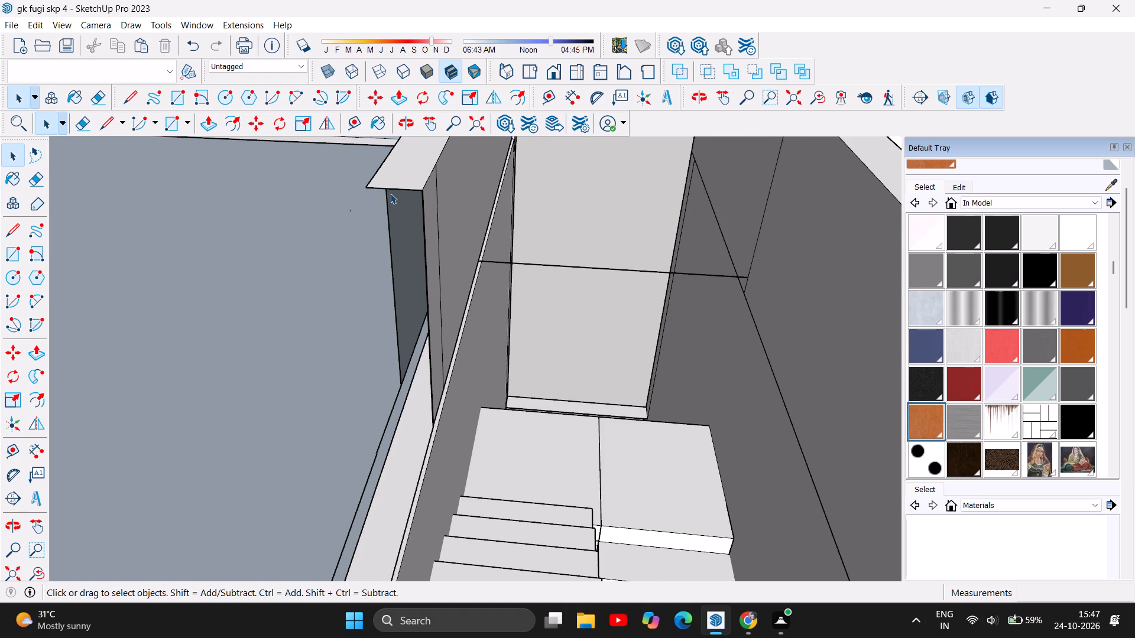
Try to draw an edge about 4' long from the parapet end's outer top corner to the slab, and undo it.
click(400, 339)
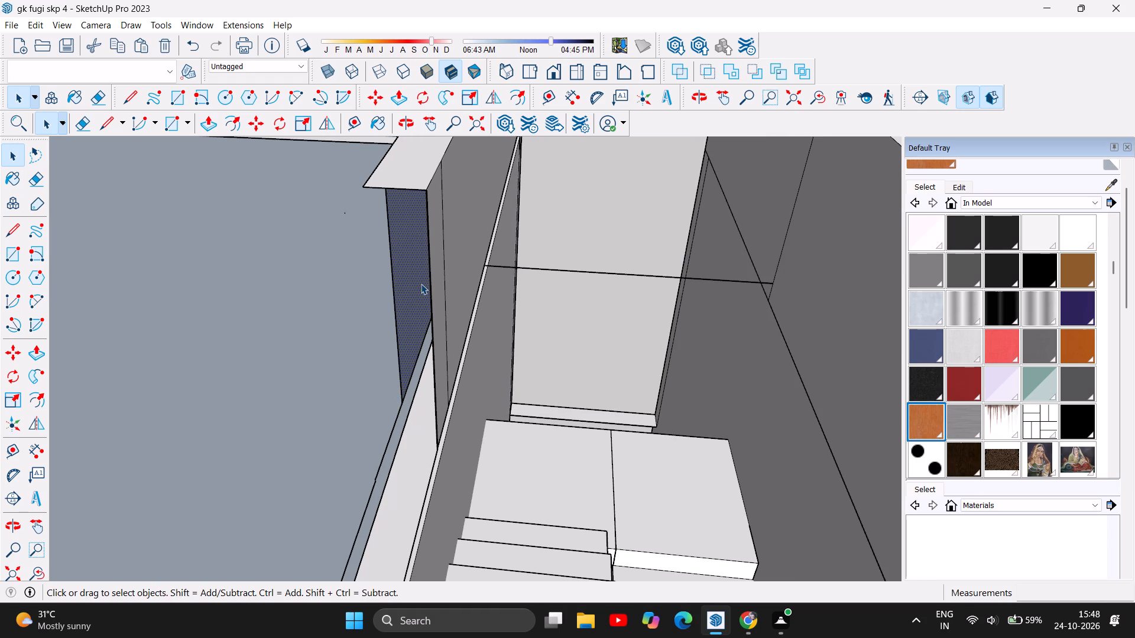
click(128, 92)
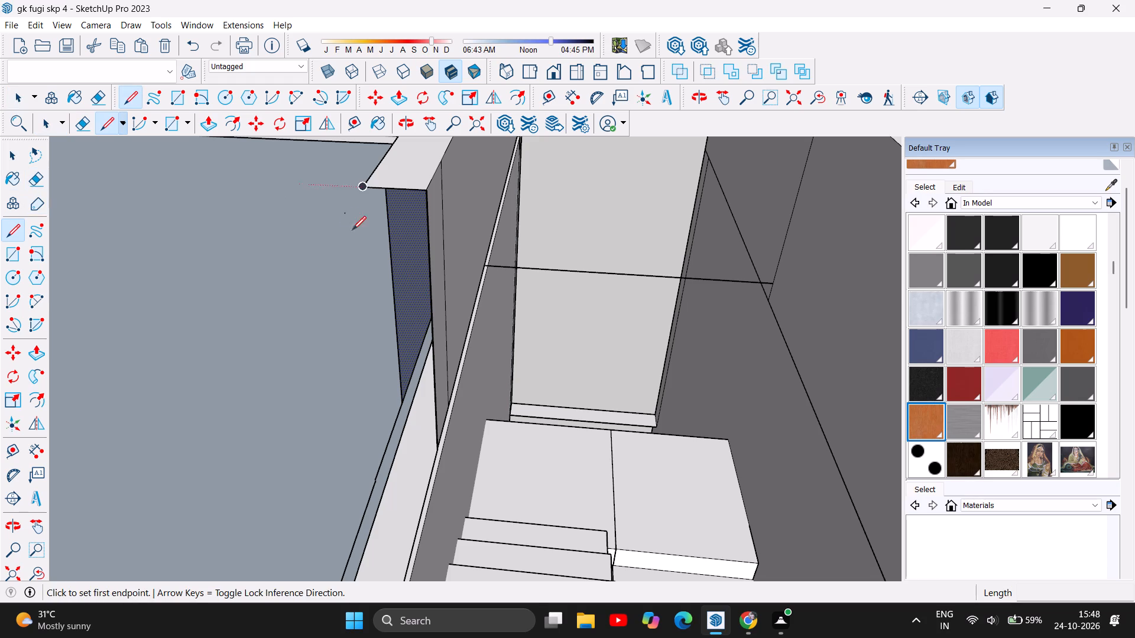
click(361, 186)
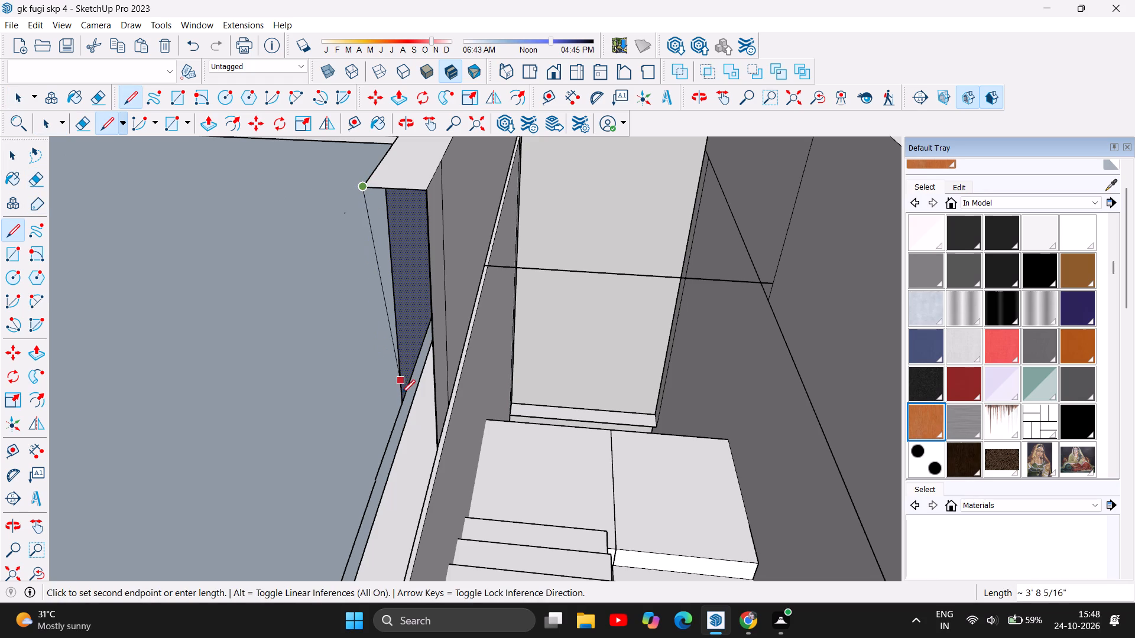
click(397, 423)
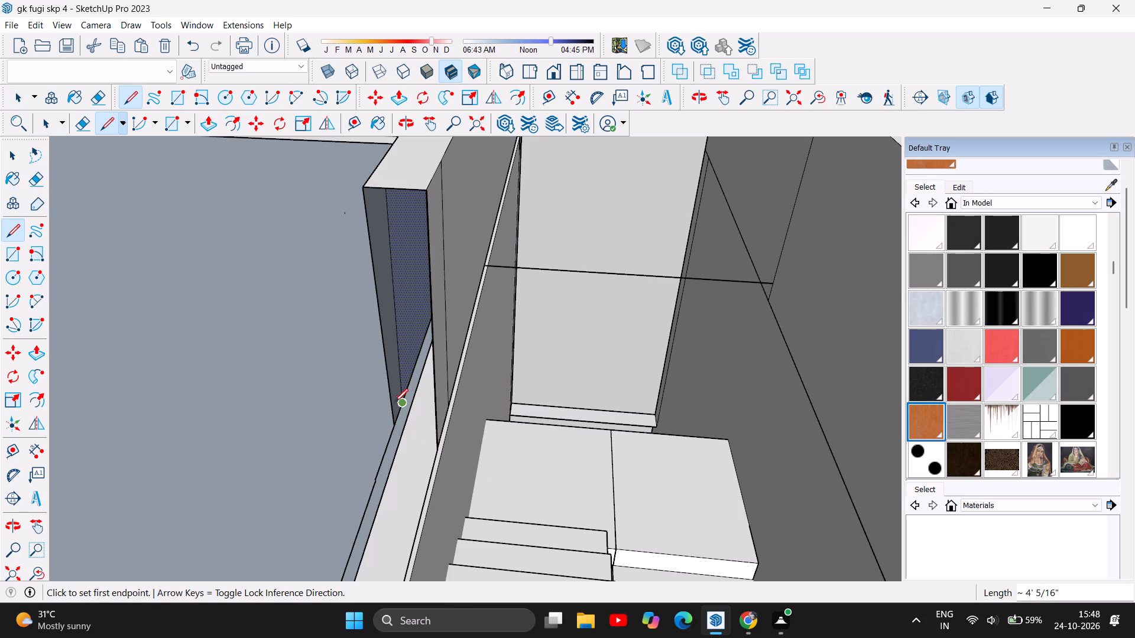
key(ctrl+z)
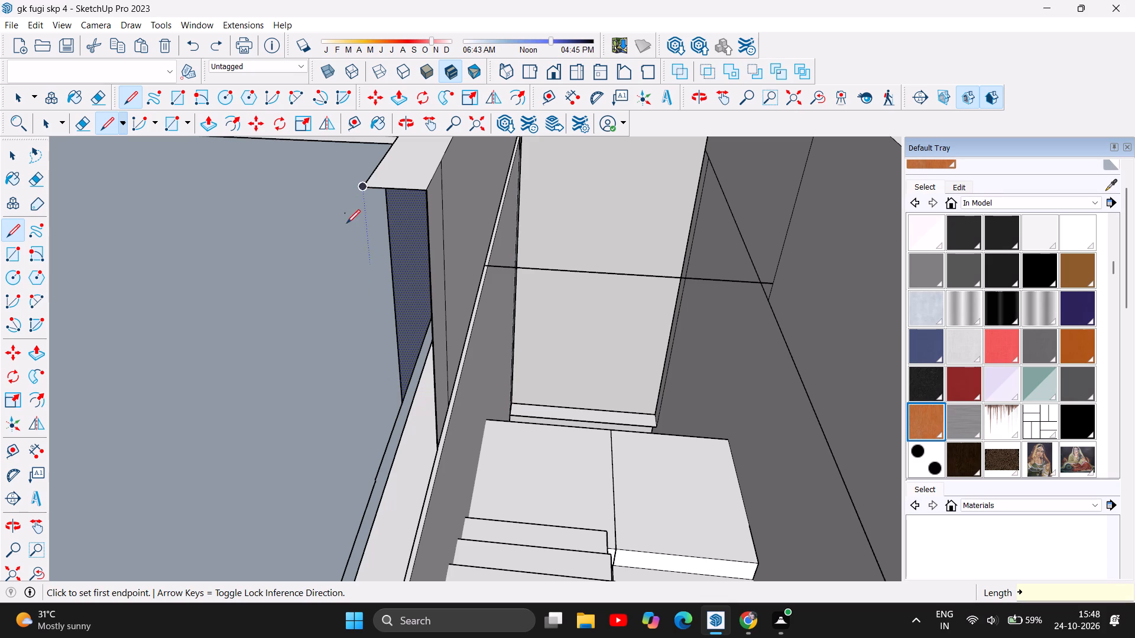
Outline the parapet's open end with a vertical outer edge about 4' long and a cross edge along its base.
click(359, 187)
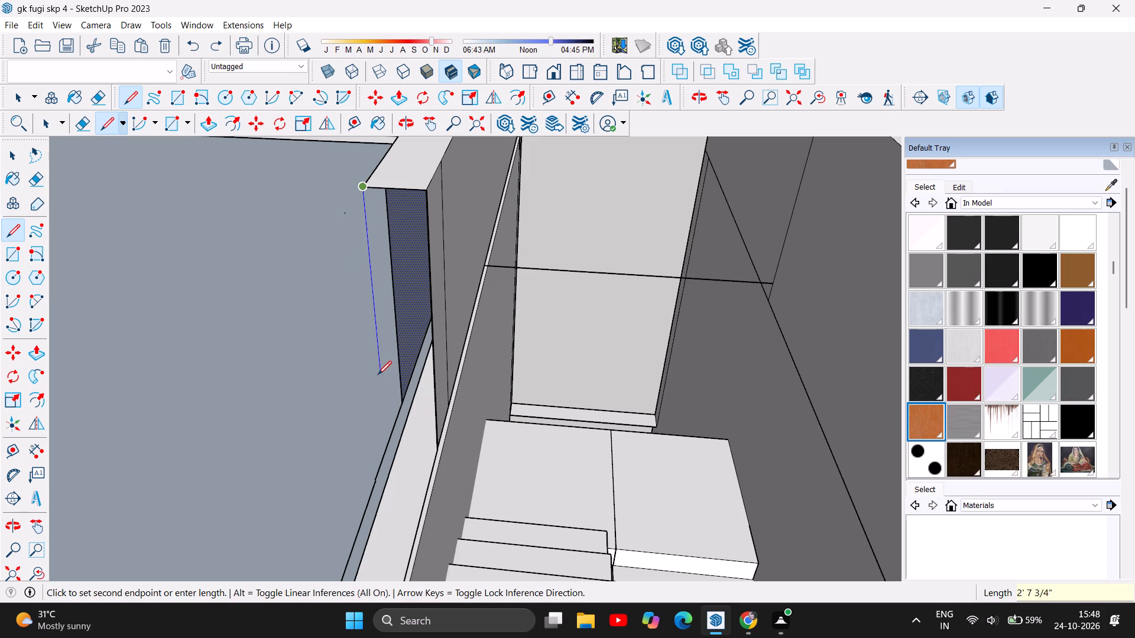
click(385, 445)
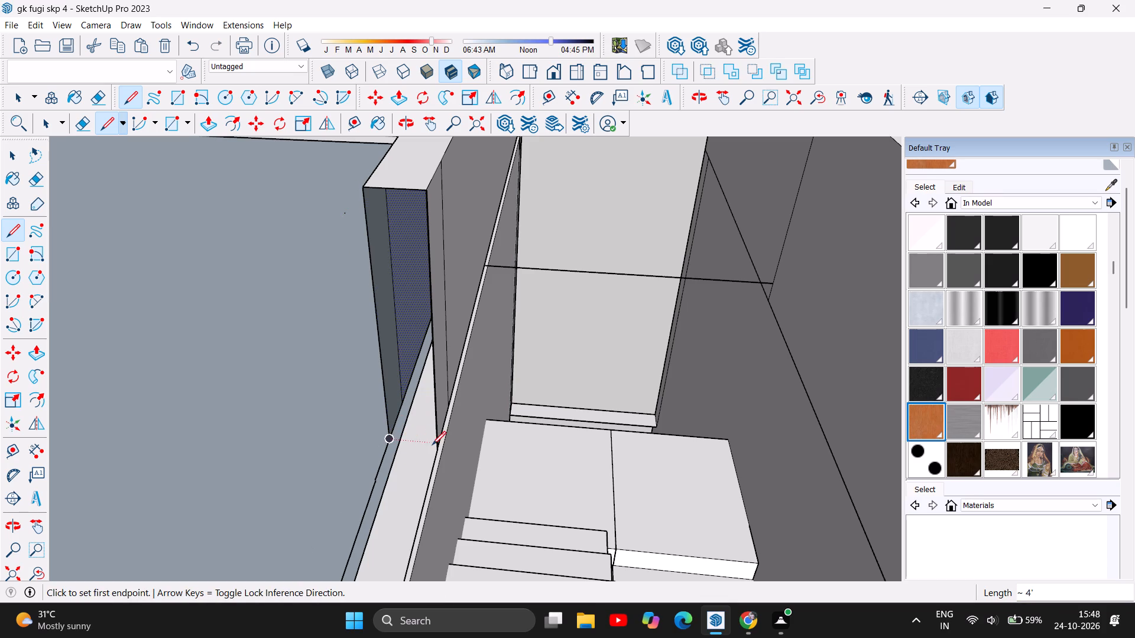
click(437, 450)
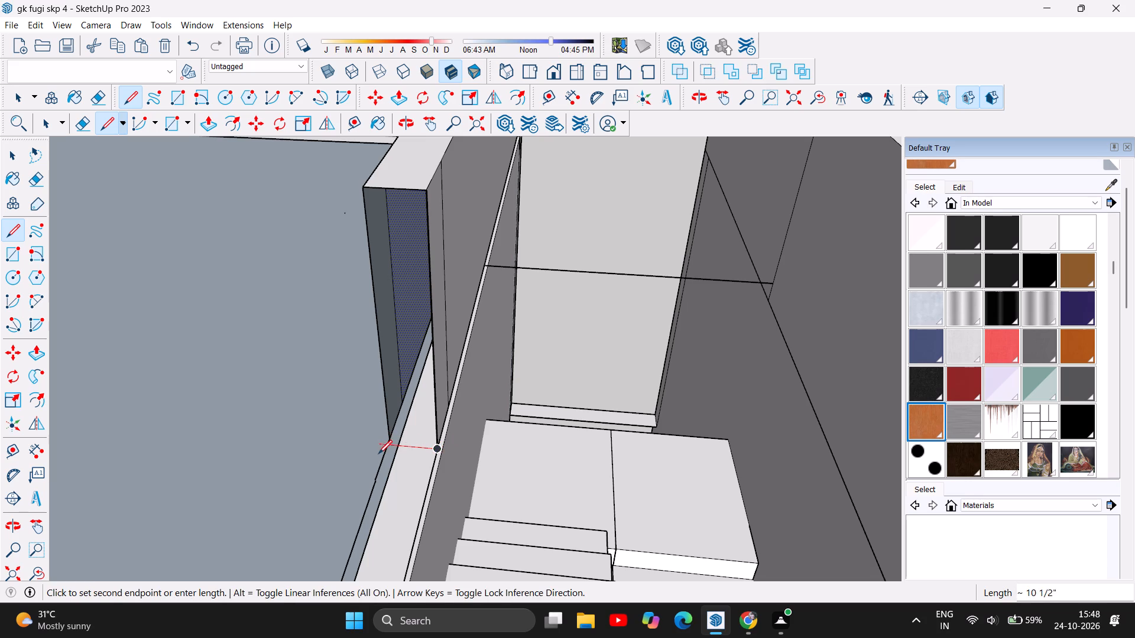
click(384, 448)
click(359, 191)
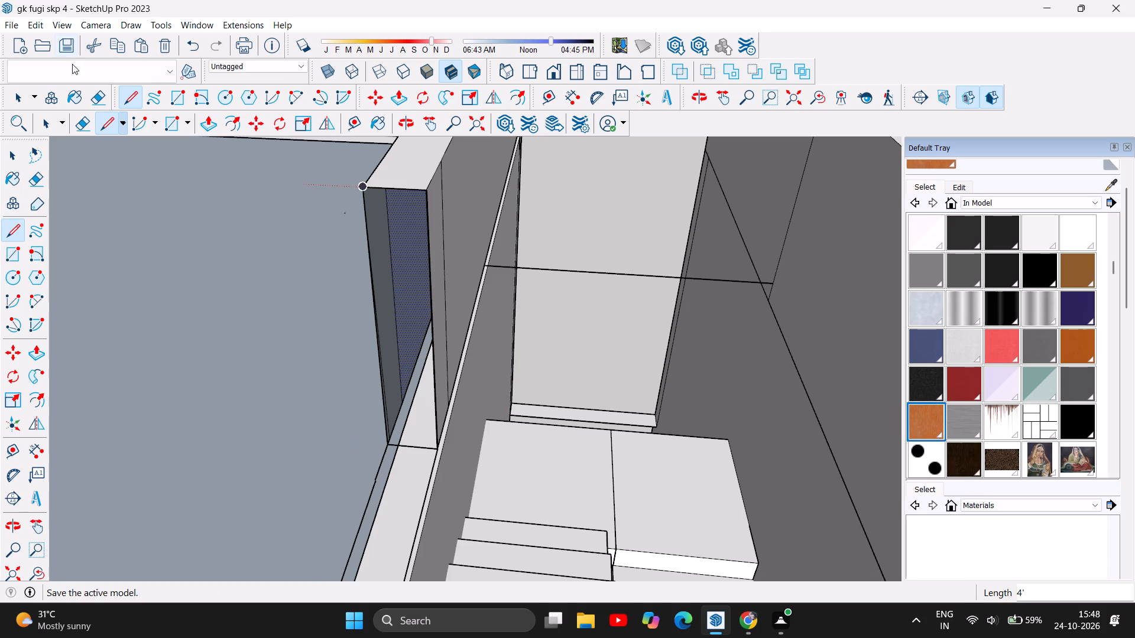
Cover the parapet's open end with a rectangle about 9" by 4', from the outer top corner to the opposite base corner.
click(180, 100)
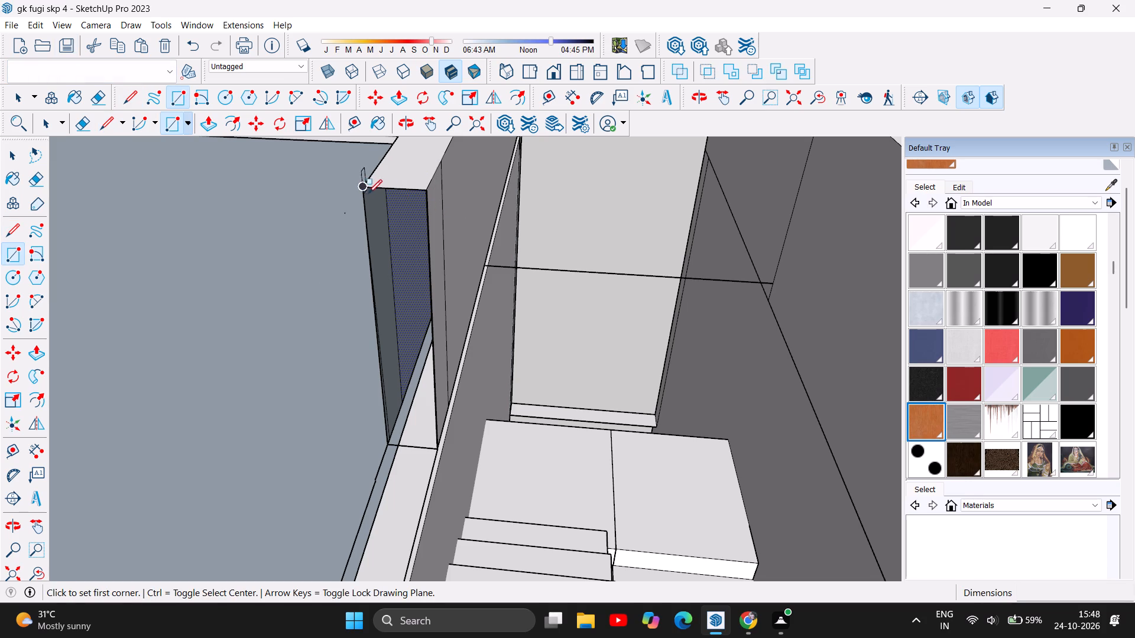
click(362, 193)
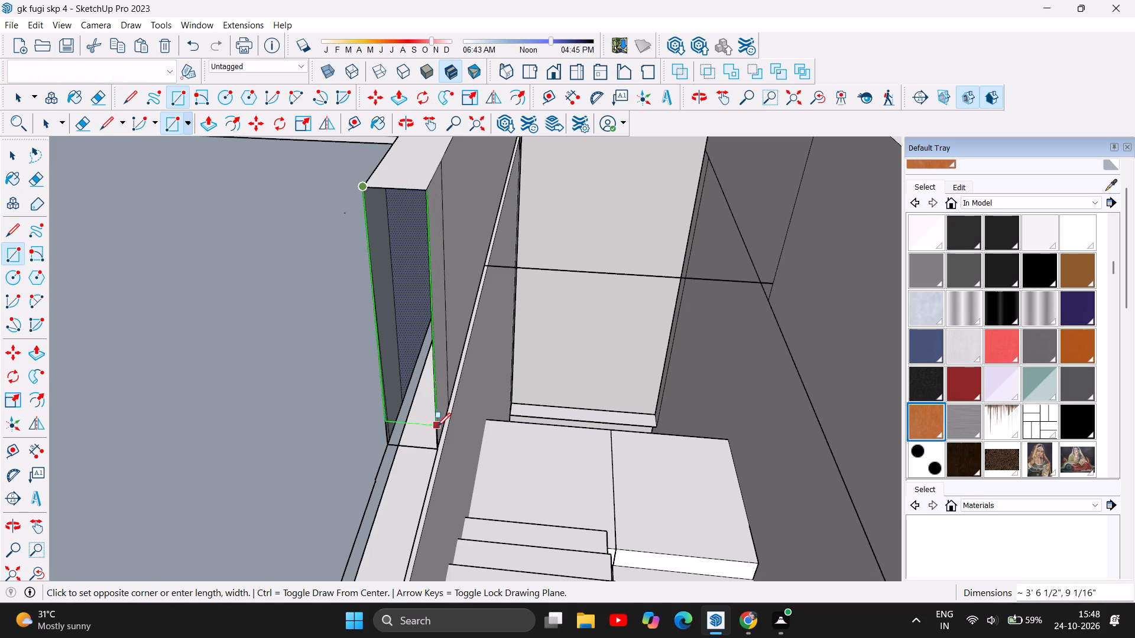
click(437, 445)
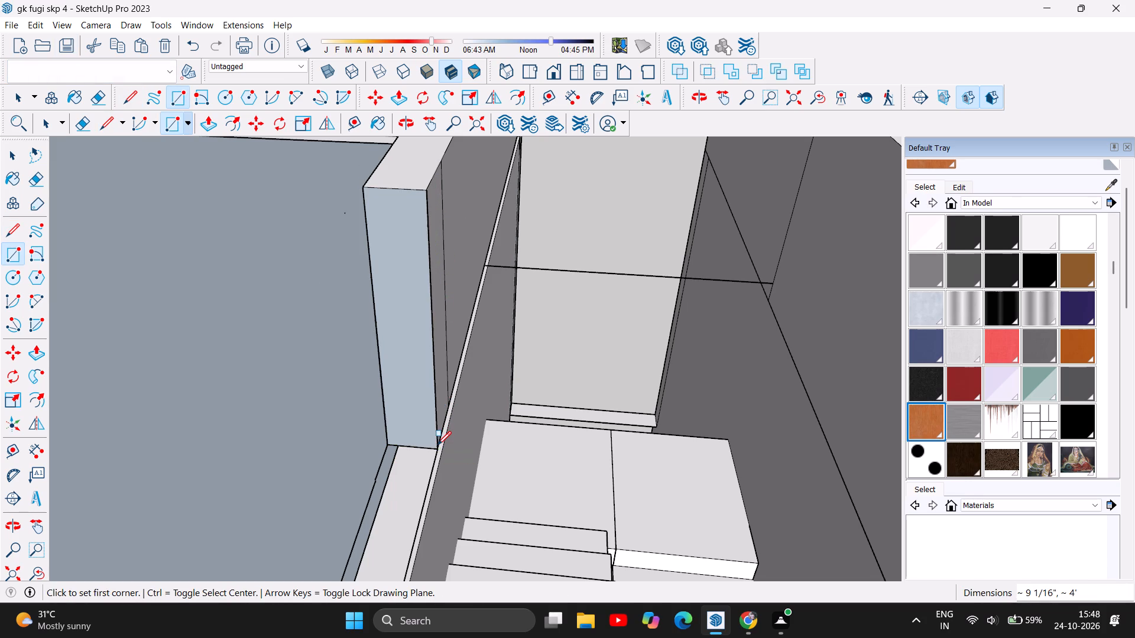
Examine the closed parapet end, the opening beside the landing and both roof blocks from above.
scroll(436, 383, down, 5)
scroll(433, 290, down, 8)
scroll(489, 464, up, 1)
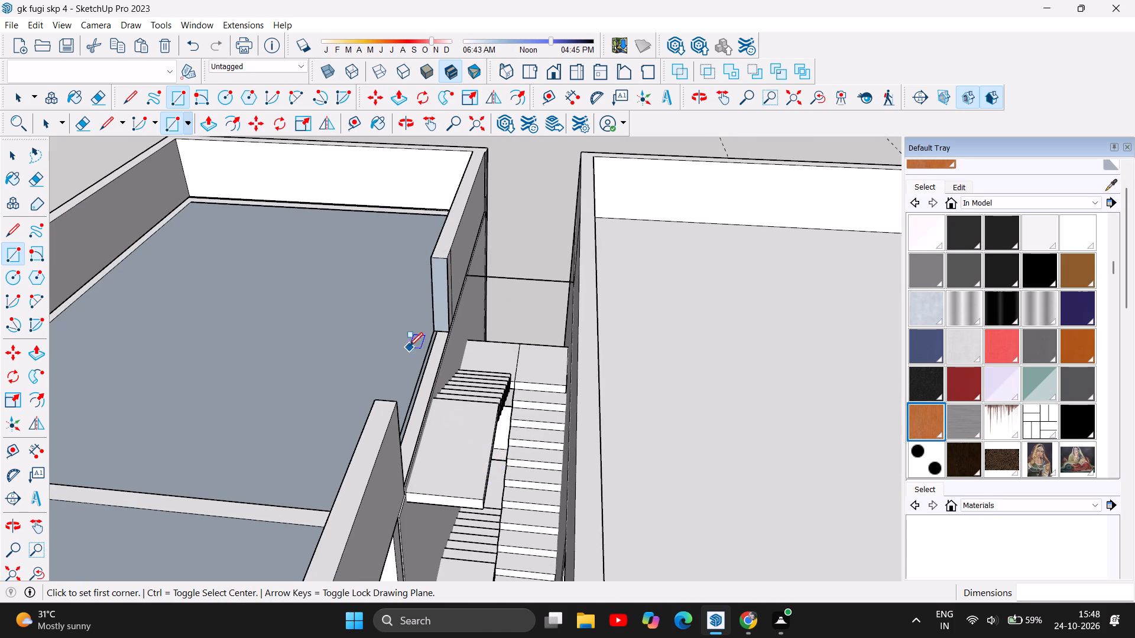
scroll(409, 334, up, 2)
scroll(358, 303, down, 4)
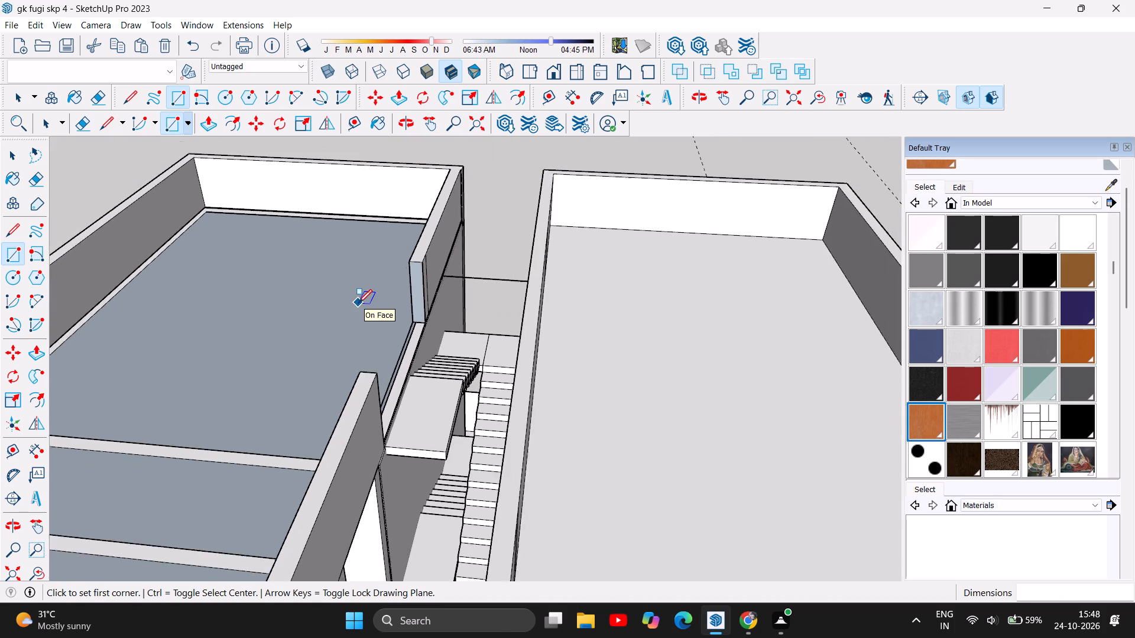
scroll(358, 303, down, 5)
scroll(420, 270, down, 5)
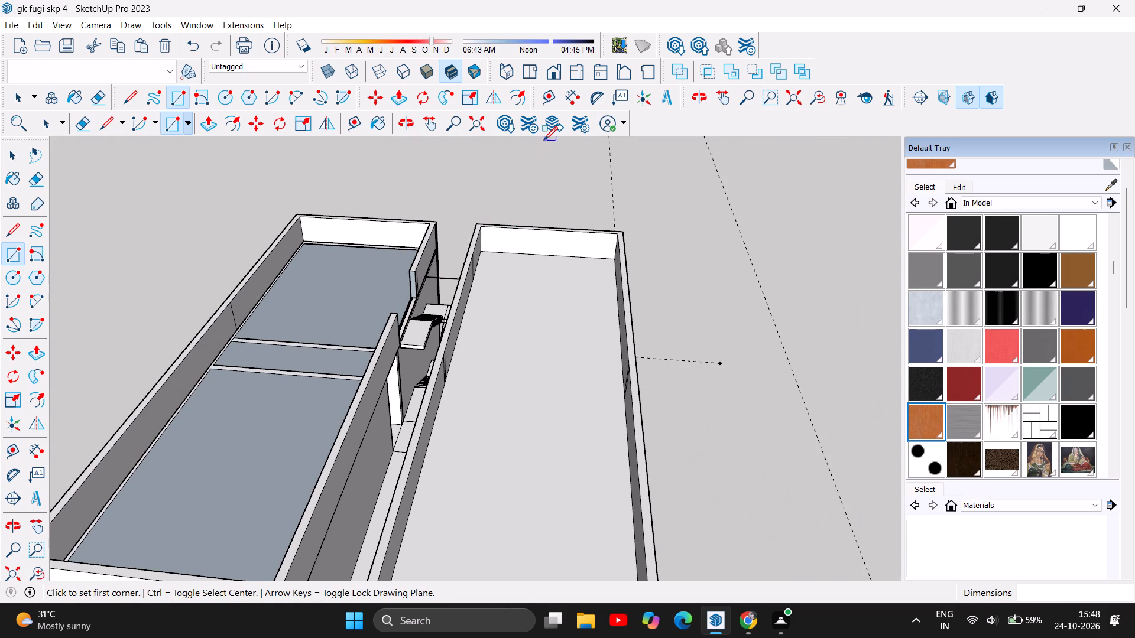
key(Escape)
click(18, 102)
scroll(724, 190, down, 3)
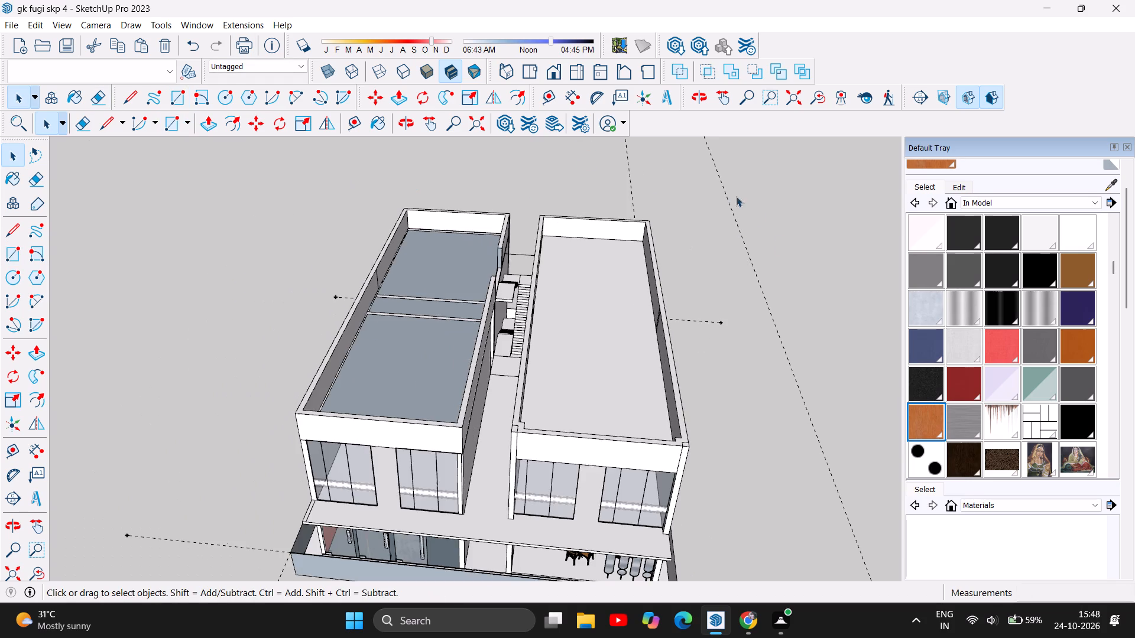
scroll(706, 229, down, 2)
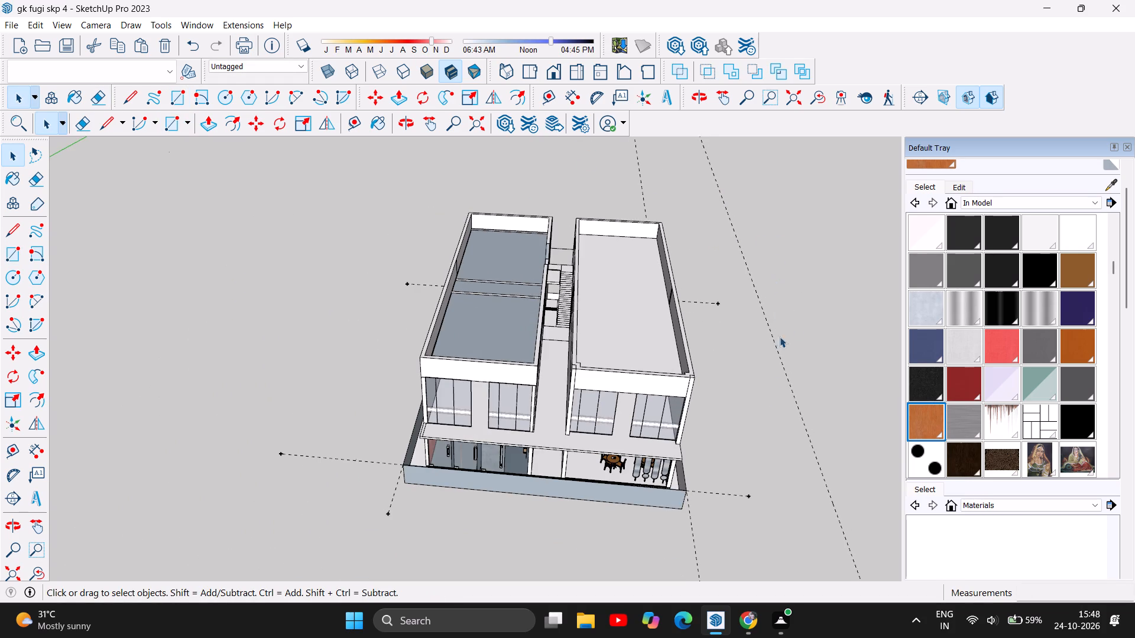
scroll(768, 421, up, 5)
scroll(607, 331, down, 3)
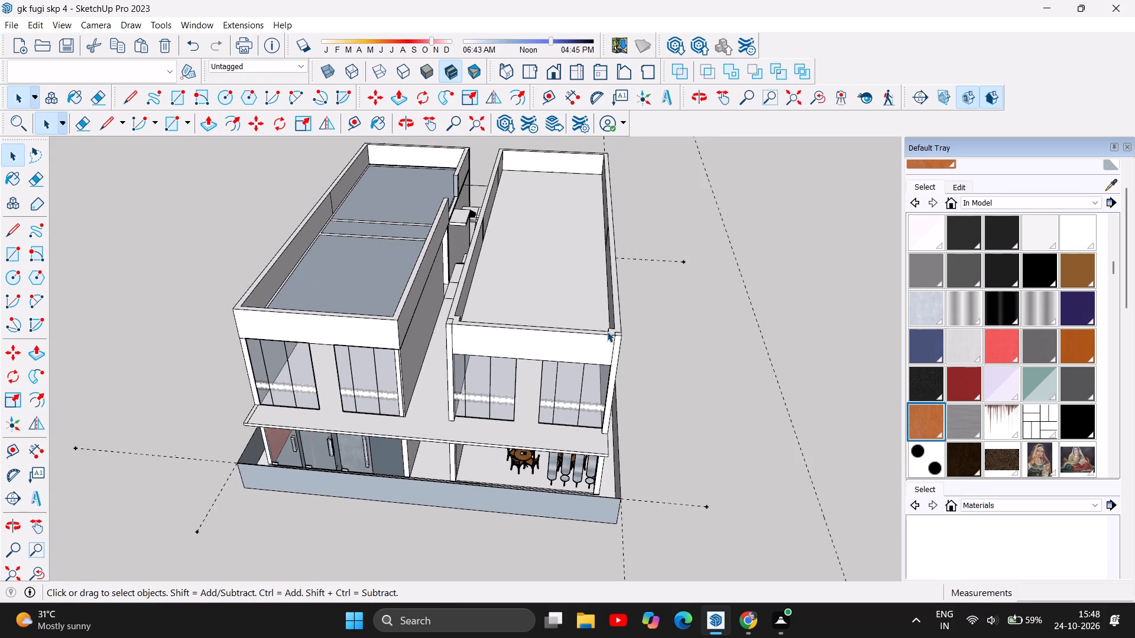
Push/Pull the upper stair landing's long side face facing the stair flight by 1/16".
scroll(462, 186, up, 12)
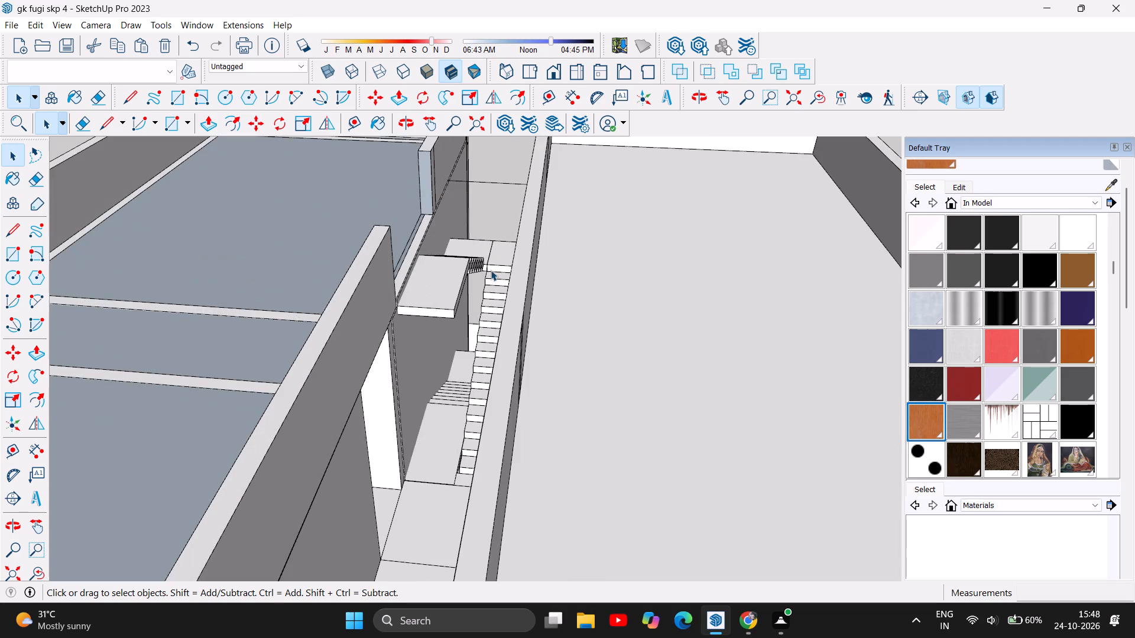
scroll(491, 270, up, 6)
scroll(472, 300, down, 1)
scroll(472, 300, up, 2)
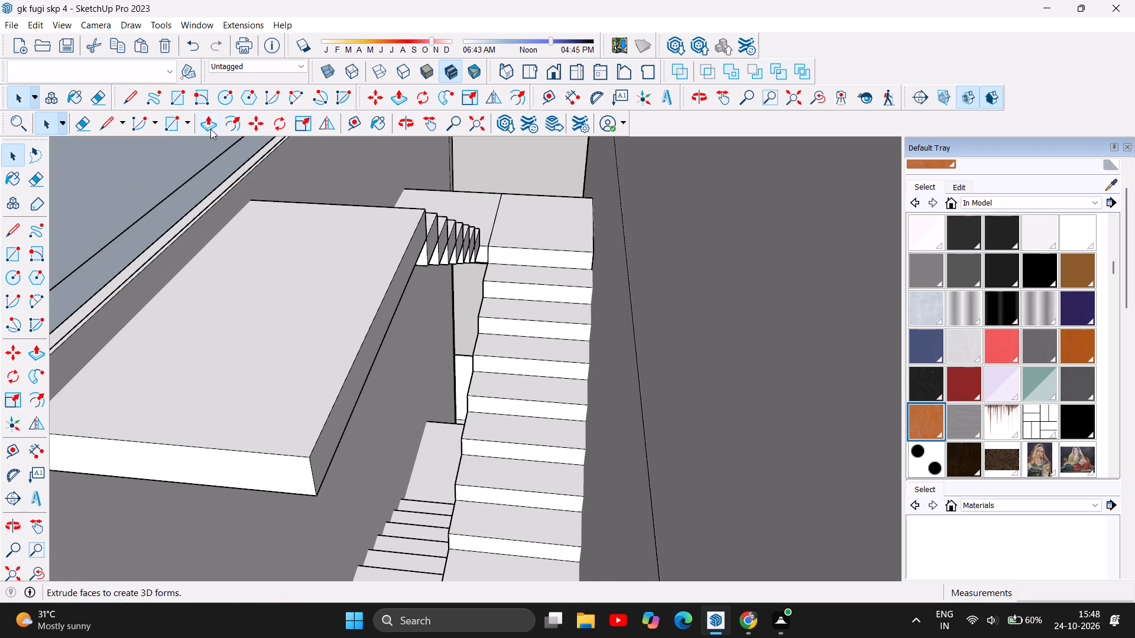
click(210, 129)
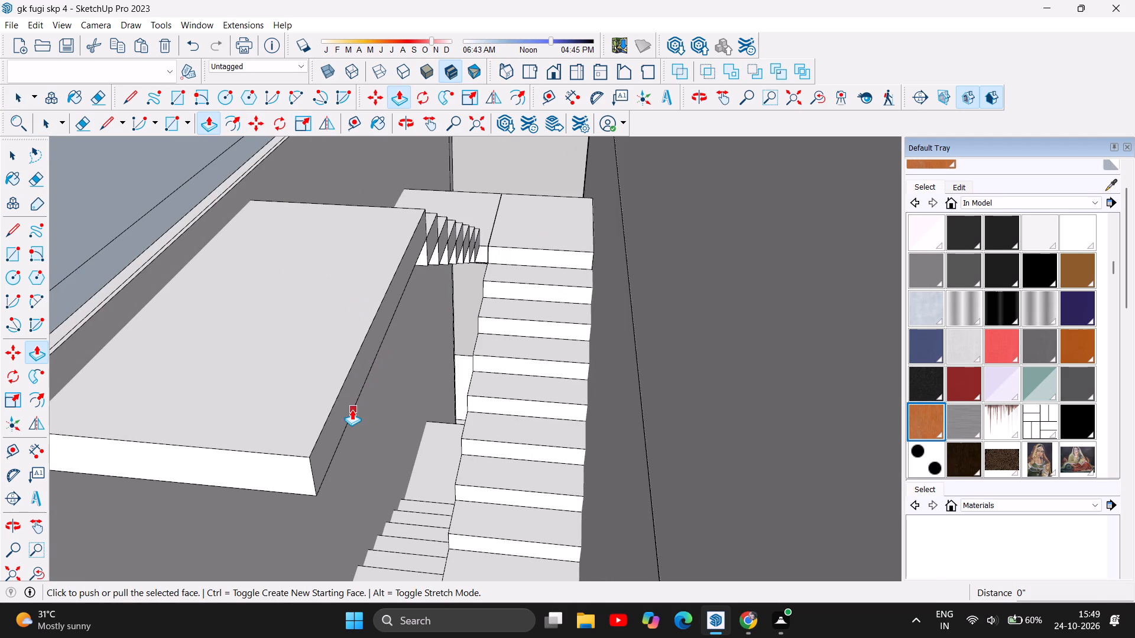
scroll(352, 409, up, 4)
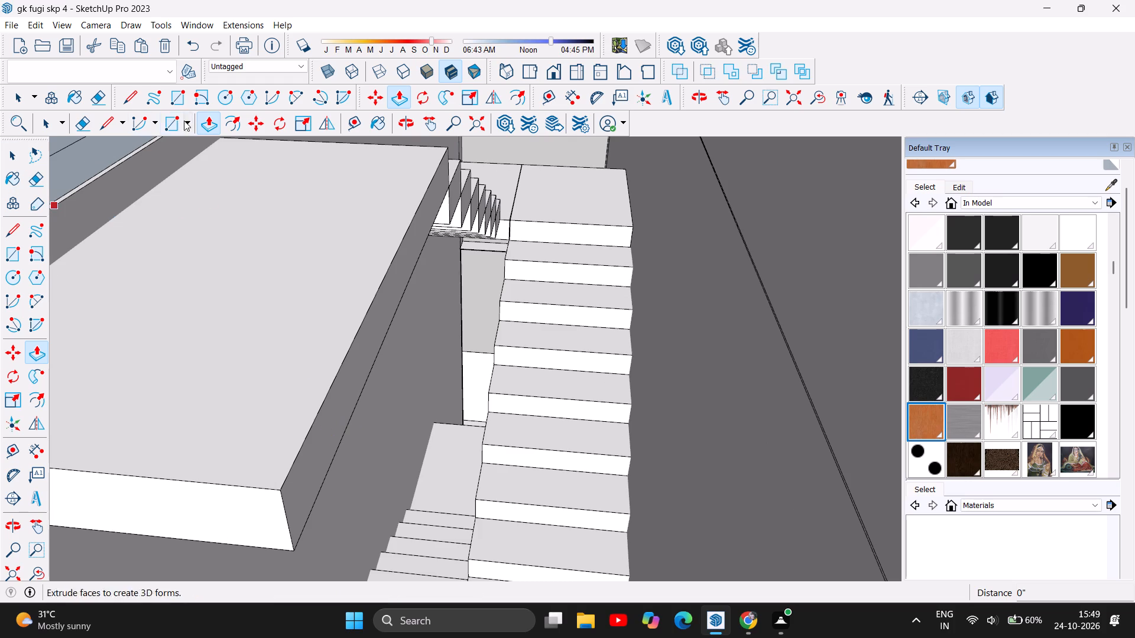
click(19, 157)
click(202, 129)
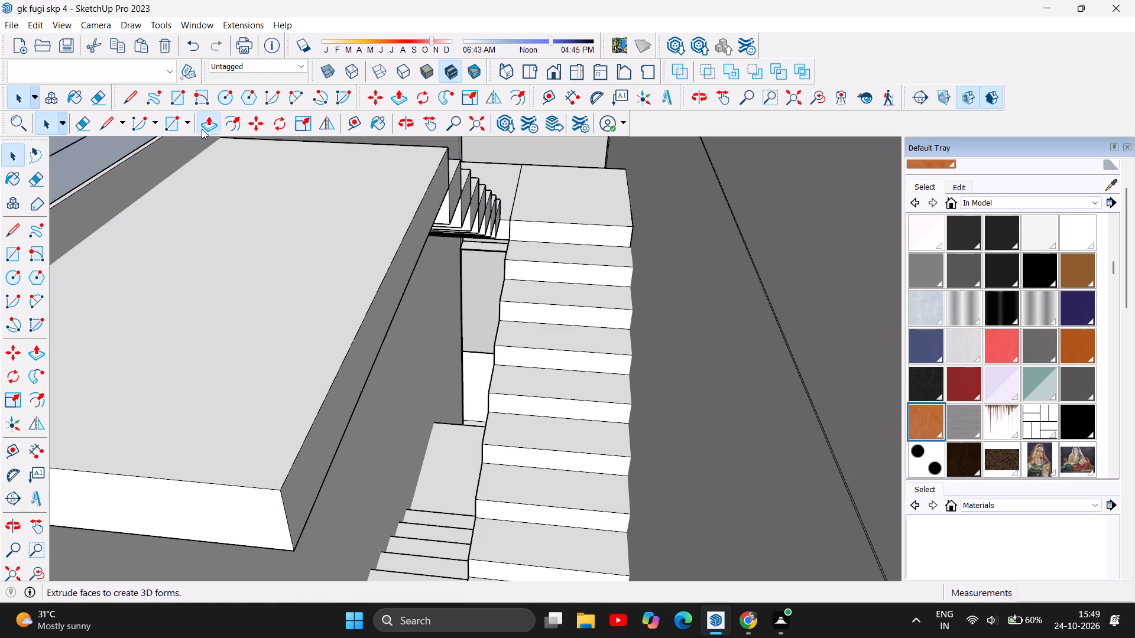
click(303, 481)
click(303, 479)
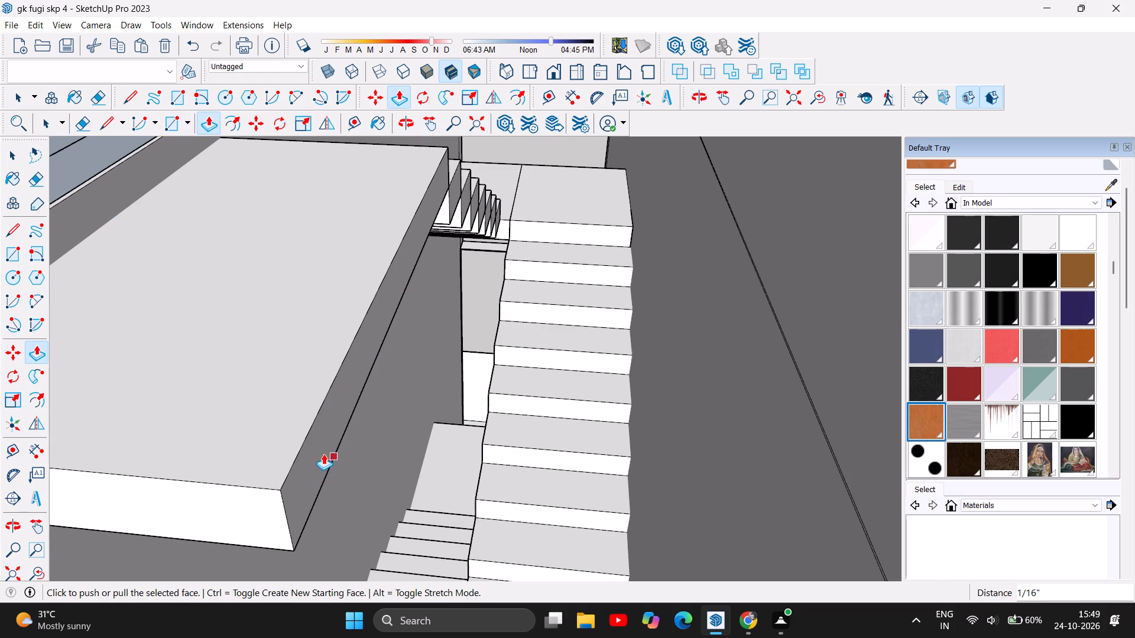
Examine the upper landing, the parapet opening and the stair flights between the two blocks.
scroll(388, 423, down, 5)
scroll(394, 344, down, 15)
scroll(394, 344, down, 6)
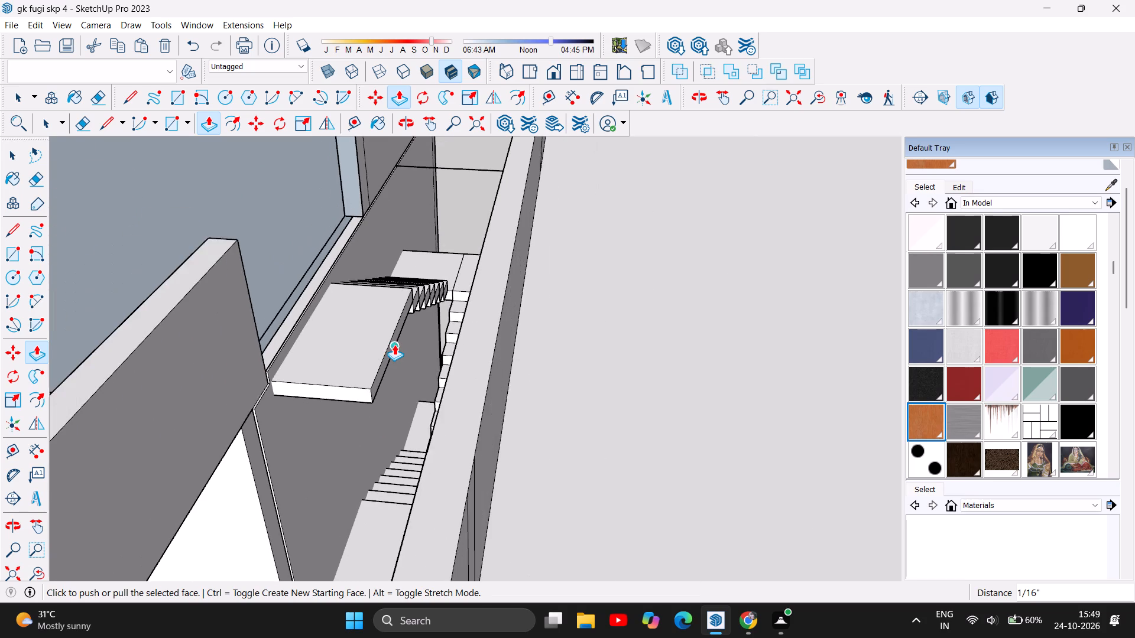
scroll(394, 344, down, 16)
scroll(407, 339, down, 7)
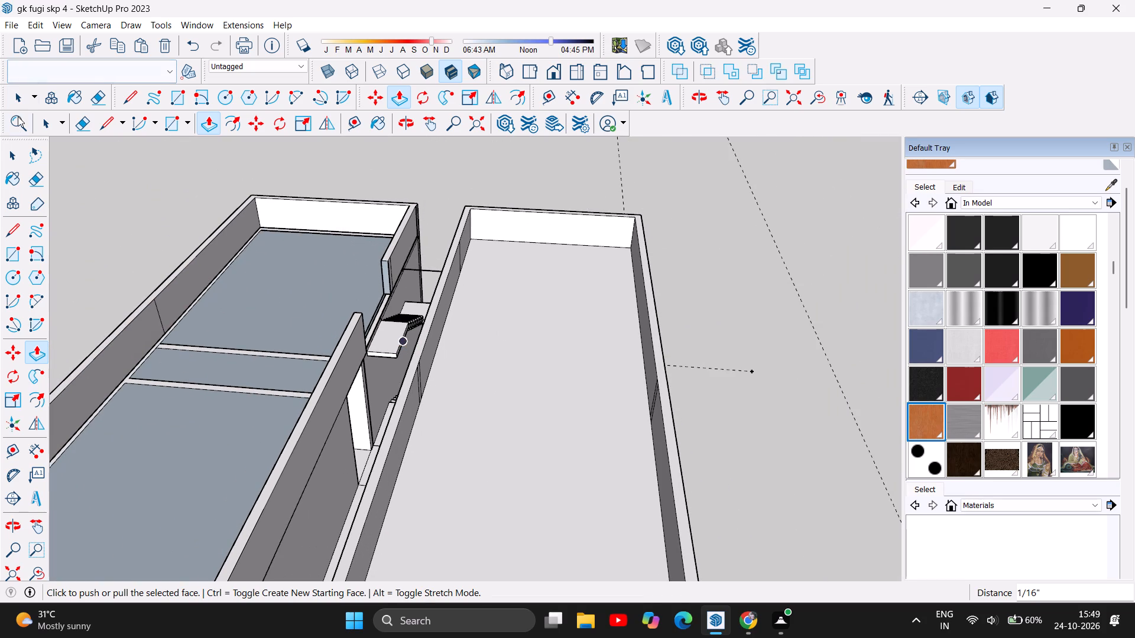
click(18, 106)
click(701, 170)
scroll(384, 366, up, 4)
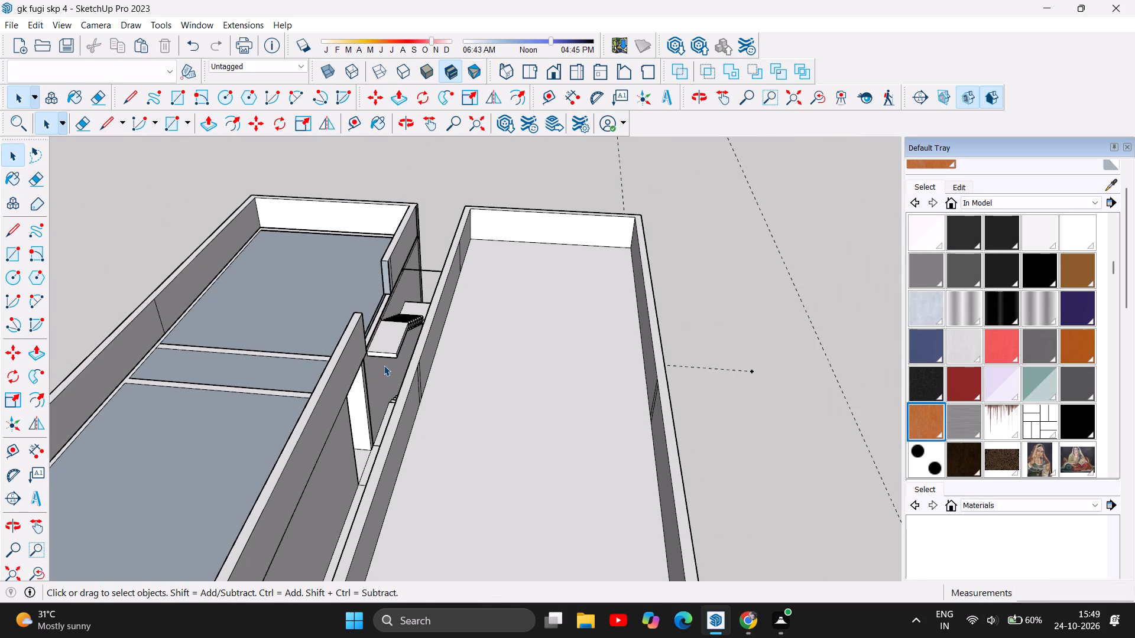
scroll(384, 365, up, 2)
scroll(414, 317, up, 13)
scroll(393, 286, down, 3)
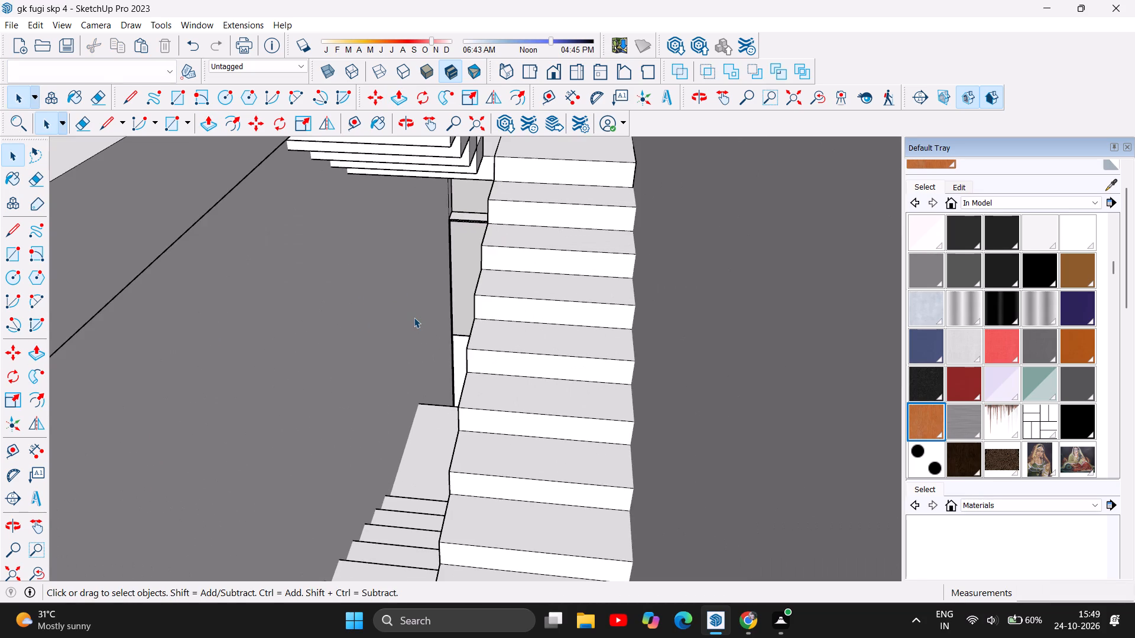
Push/Pull the upper landing's long side face about 3' 7/8" across the stair flight to the opposite block's wall.
scroll(414, 317, down, 2)
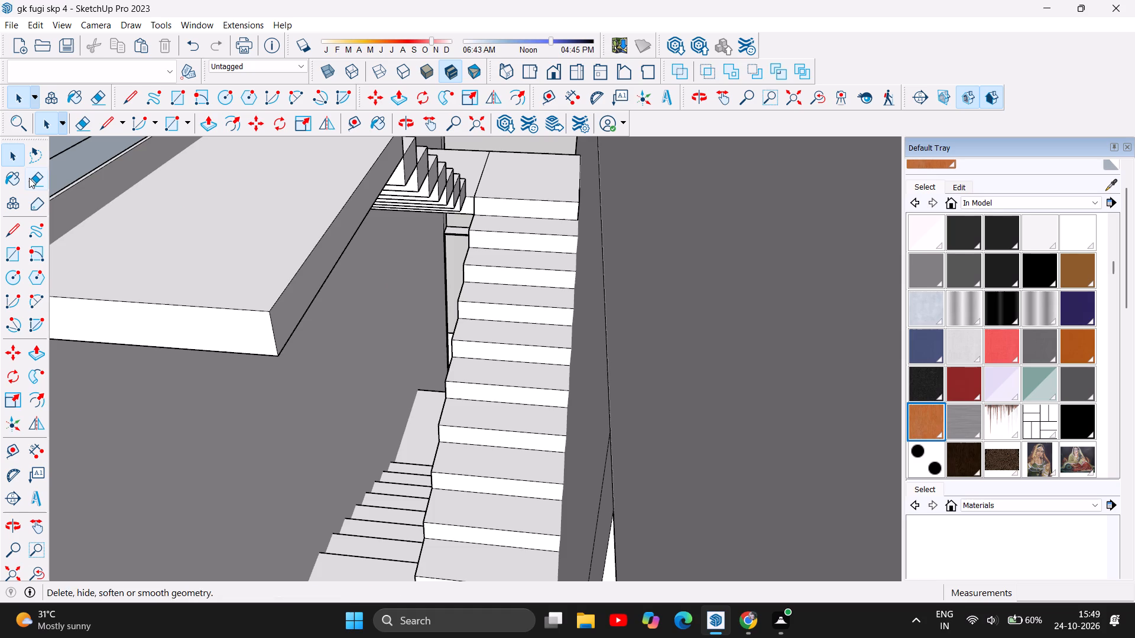
click(208, 128)
drag(318, 268, 330, 266)
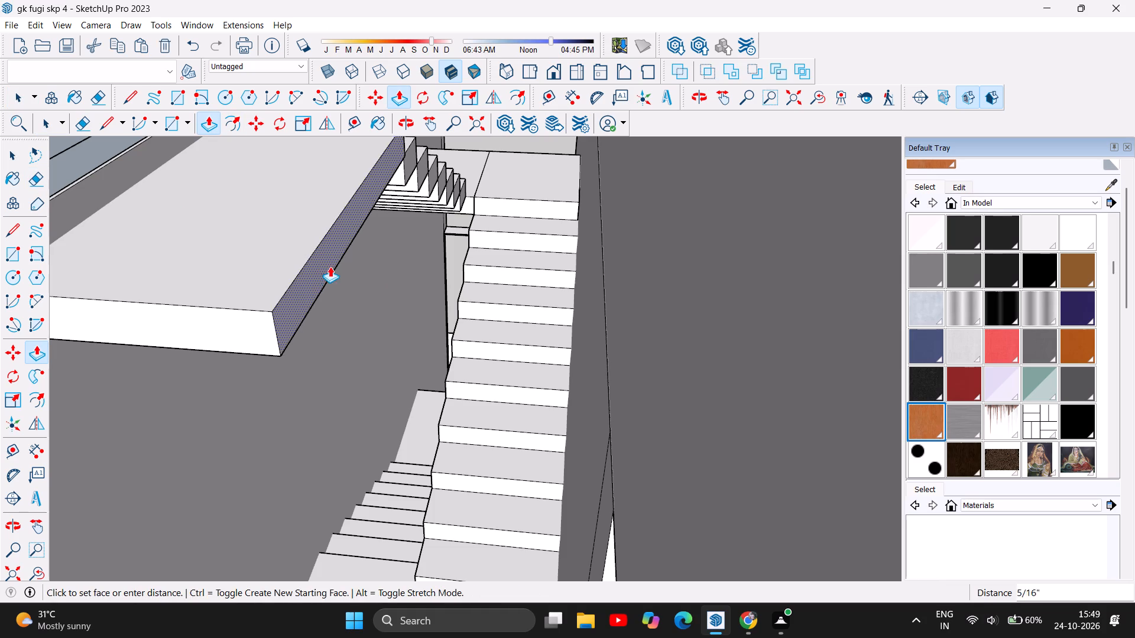
drag(330, 266, 605, 294)
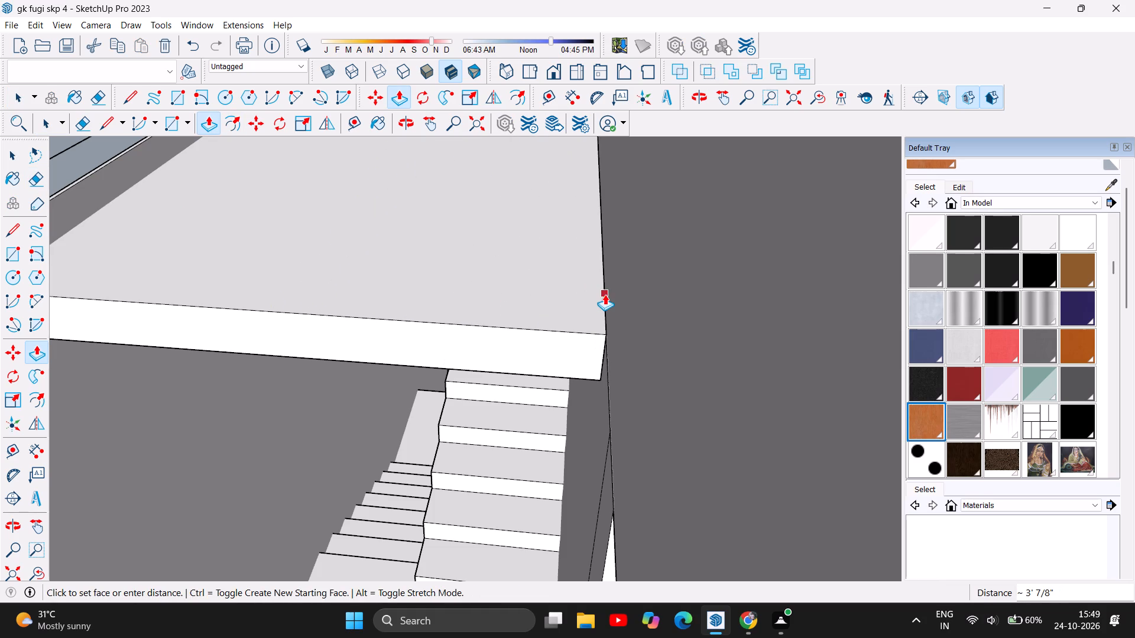
drag(605, 294, 624, 298)
Examine the widened upper landing and the stair passage between the two blocks from above and from the front.
scroll(505, 403, down, 6)
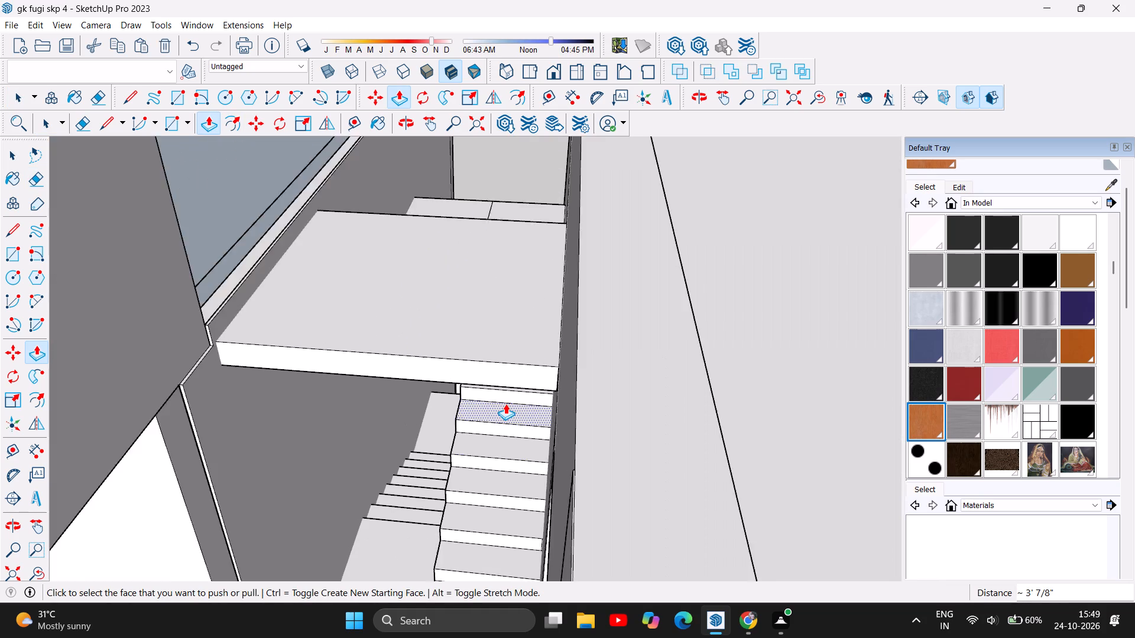
scroll(505, 403, down, 6)
scroll(607, 372, down, 6)
scroll(751, 340, down, 6)
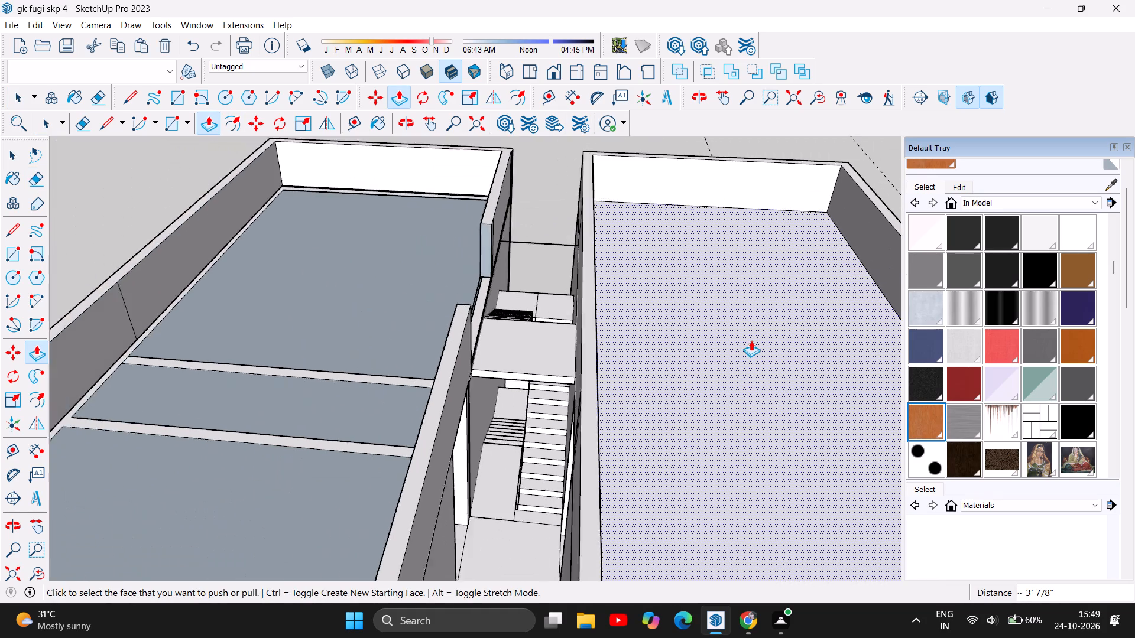
scroll(566, 342, down, 4)
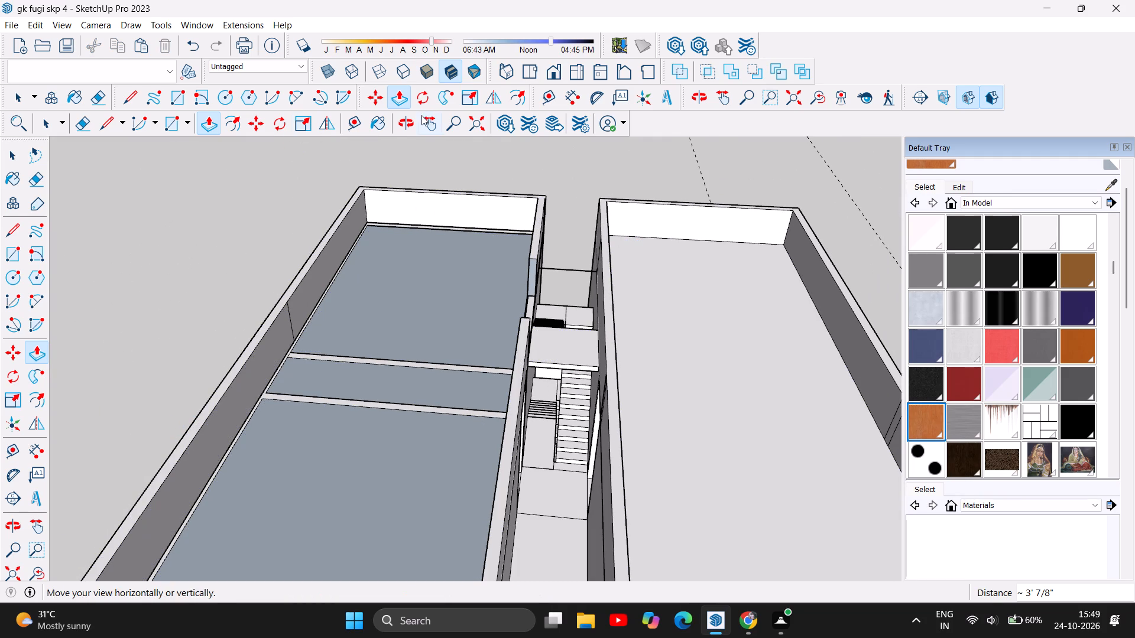
click(408, 128)
drag(583, 449, 586, 343)
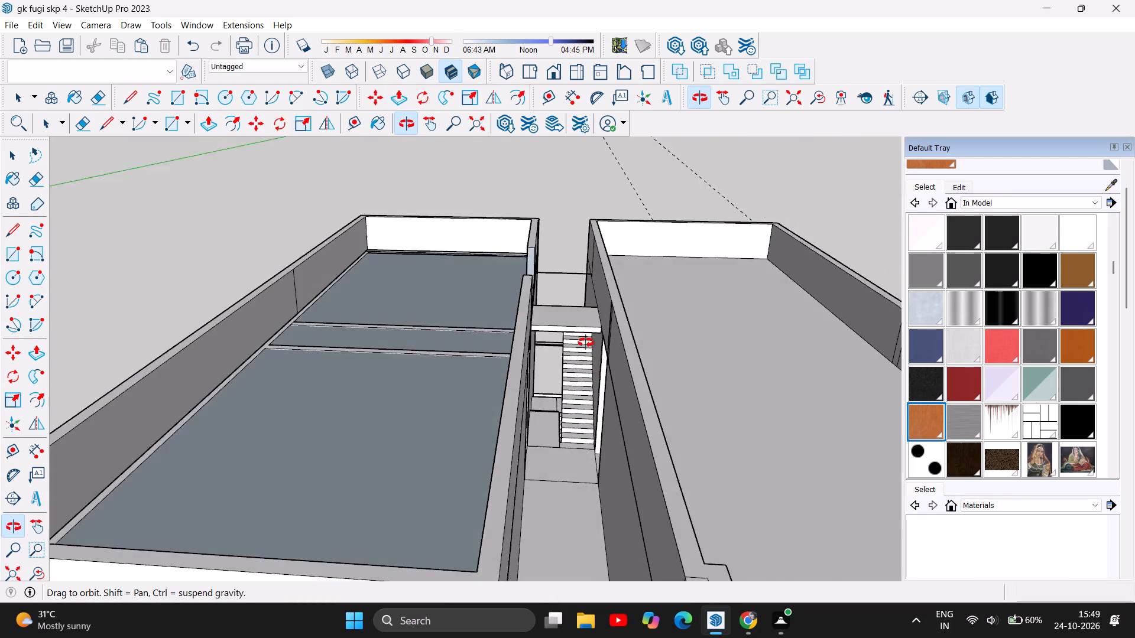
drag(586, 343, 583, 266)
scroll(567, 340, up, 2)
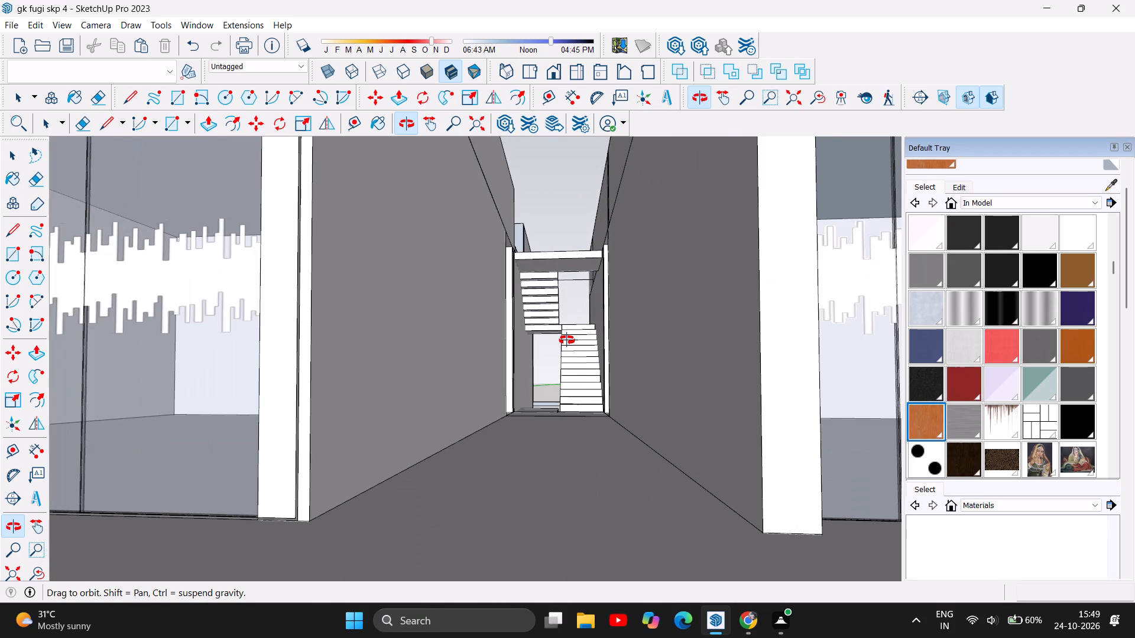
drag(572, 375, 579, 426)
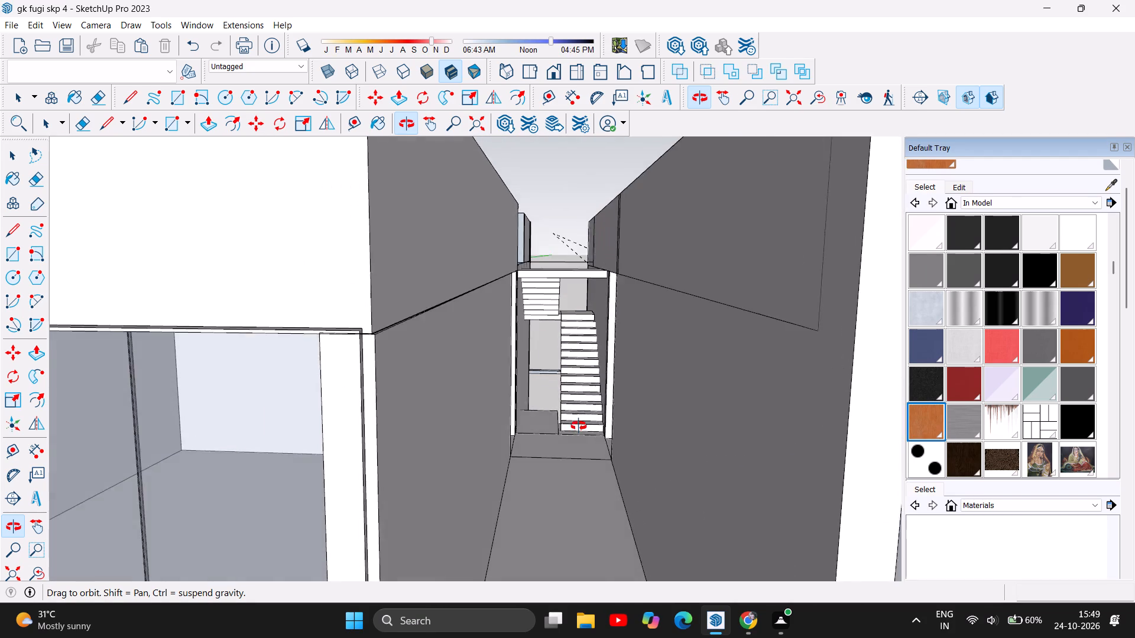
drag(579, 426, 577, 418)
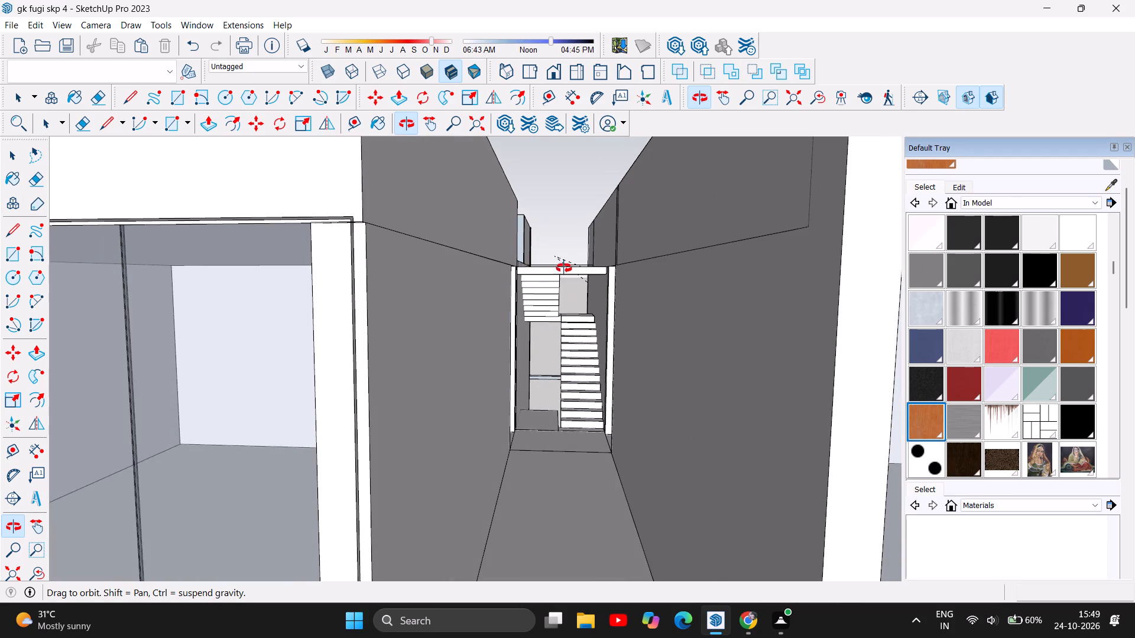
scroll(567, 262, up, 3)
scroll(566, 262, down, 4)
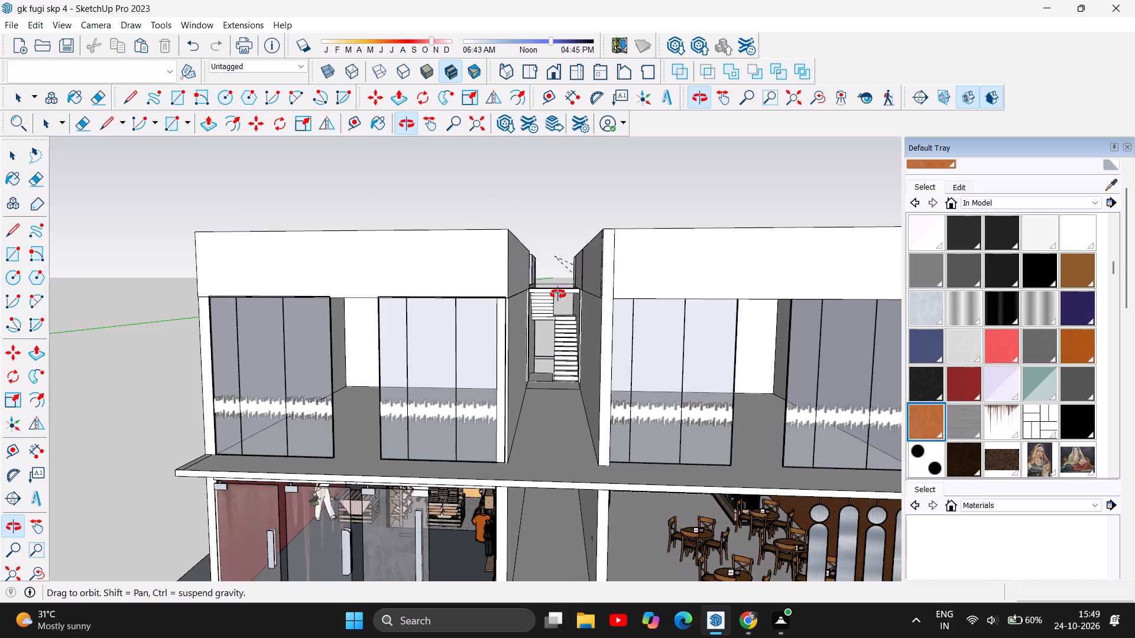
scroll(558, 294, down, 3)
scroll(543, 412, down, 4)
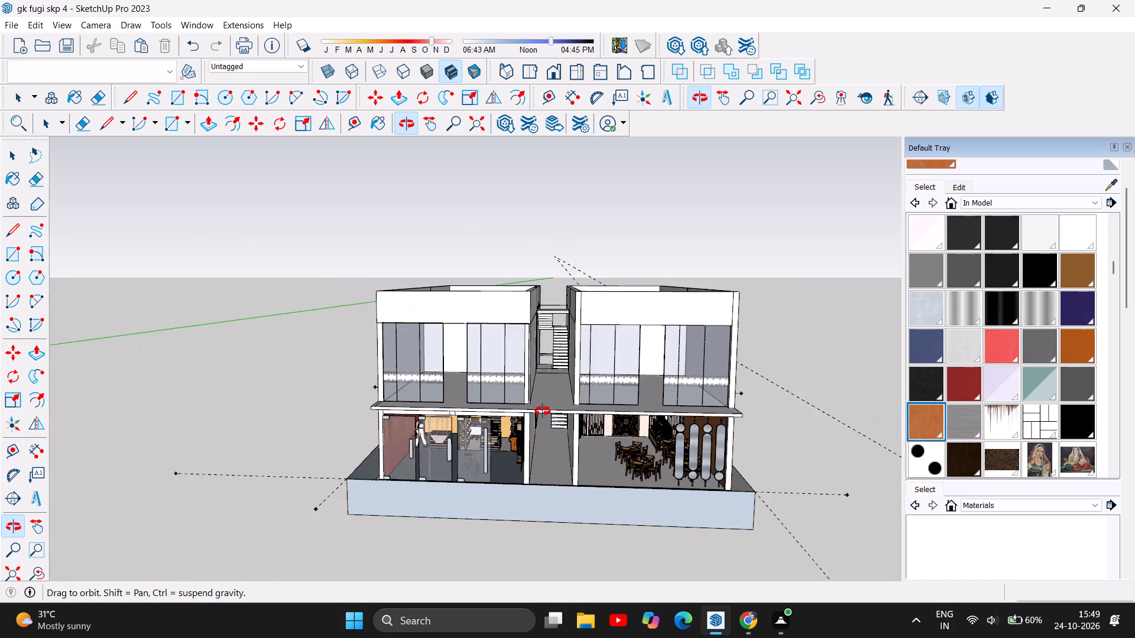
Examine the whole building's exterior from the front, around the side and from the open rear.
drag(566, 493, 566, 443)
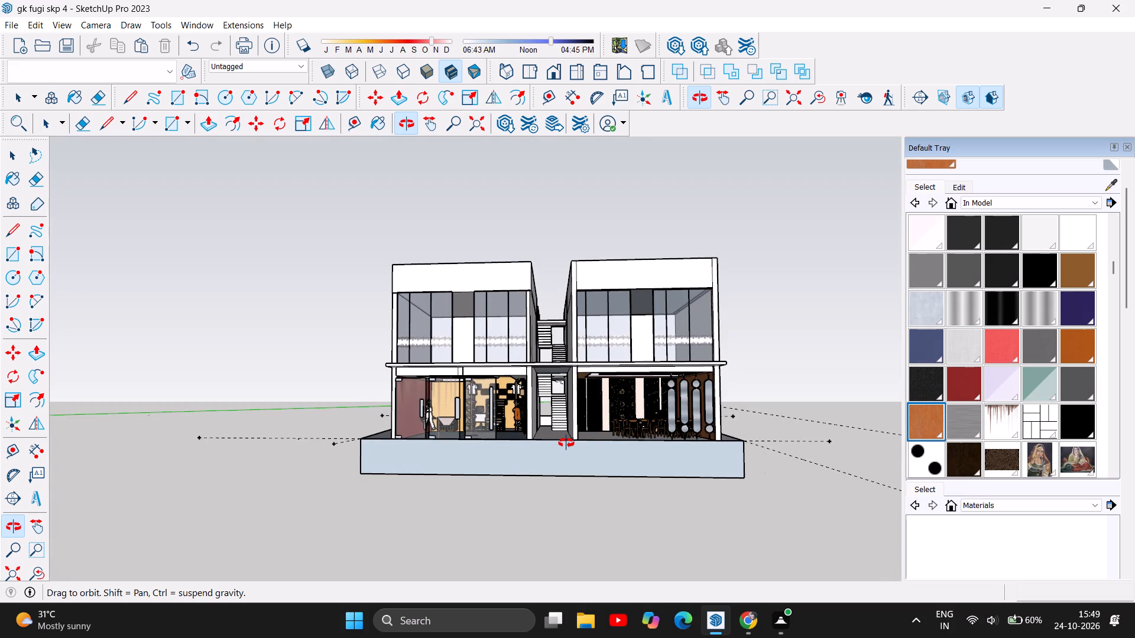
drag(617, 461, 572, 494)
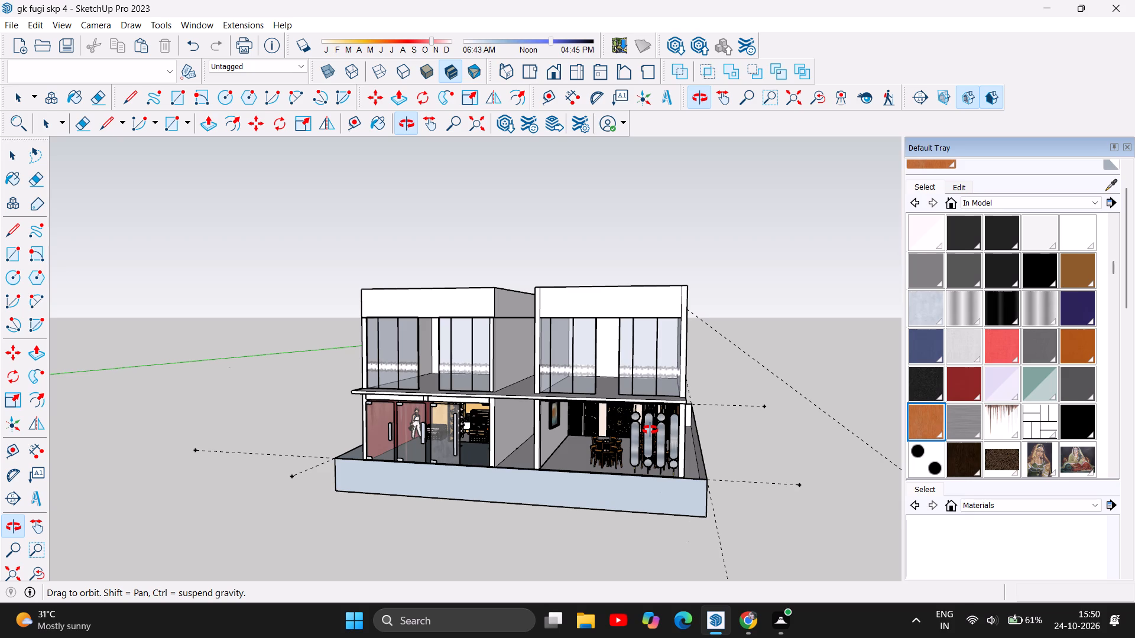
drag(641, 491, 614, 497)
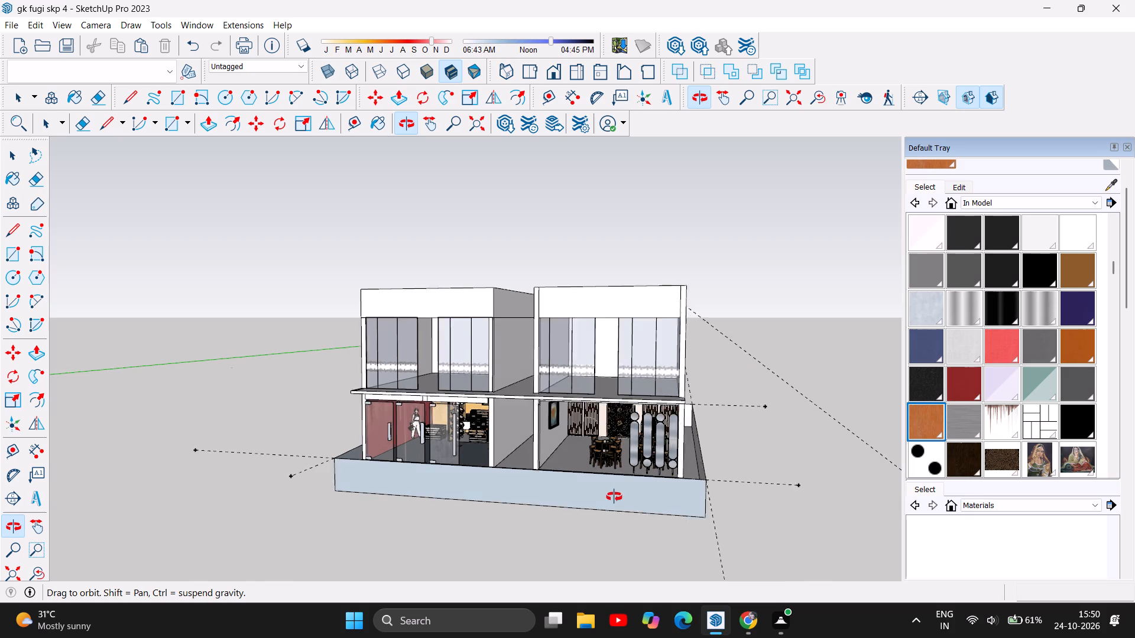
drag(614, 497, 529, 482)
scroll(559, 458, up, 5)
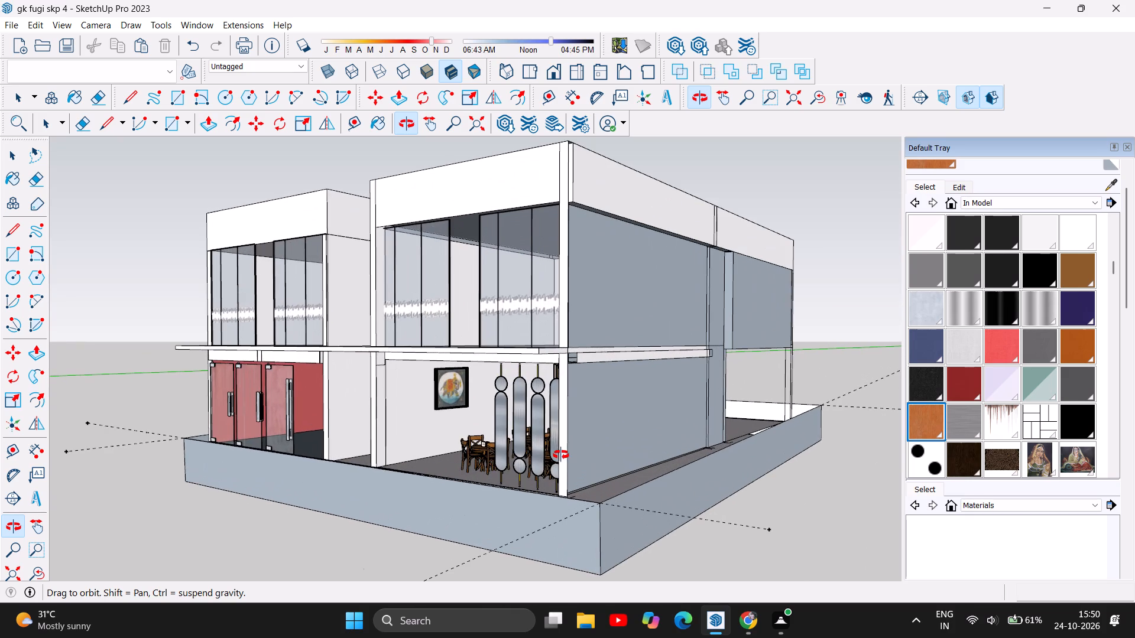
drag(640, 451, 228, 442)
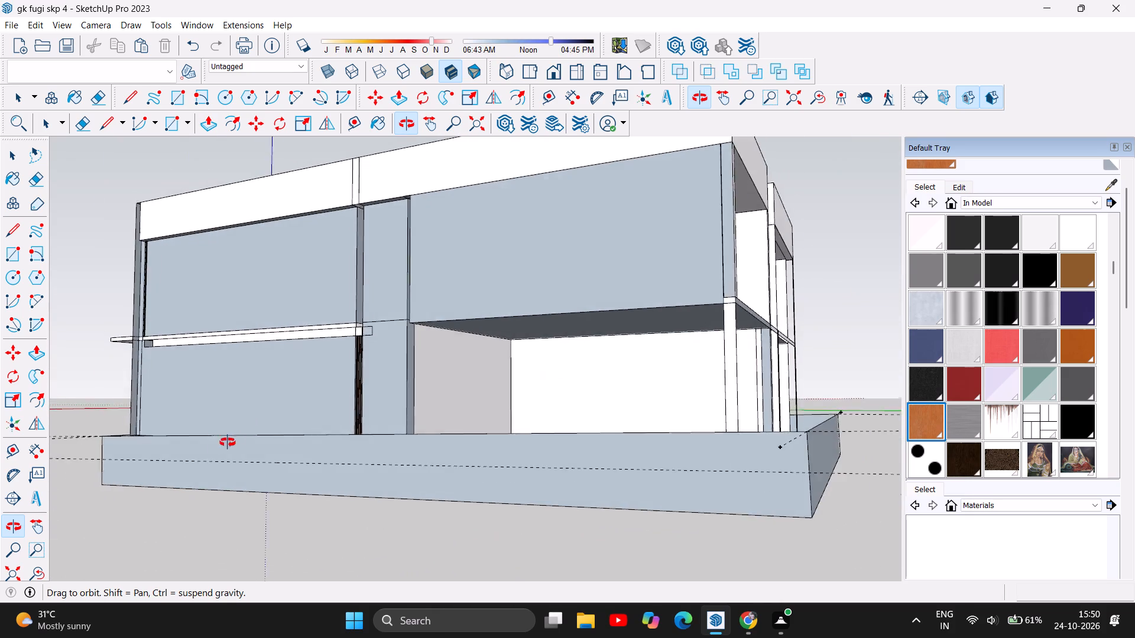
drag(228, 442, 8, 471)
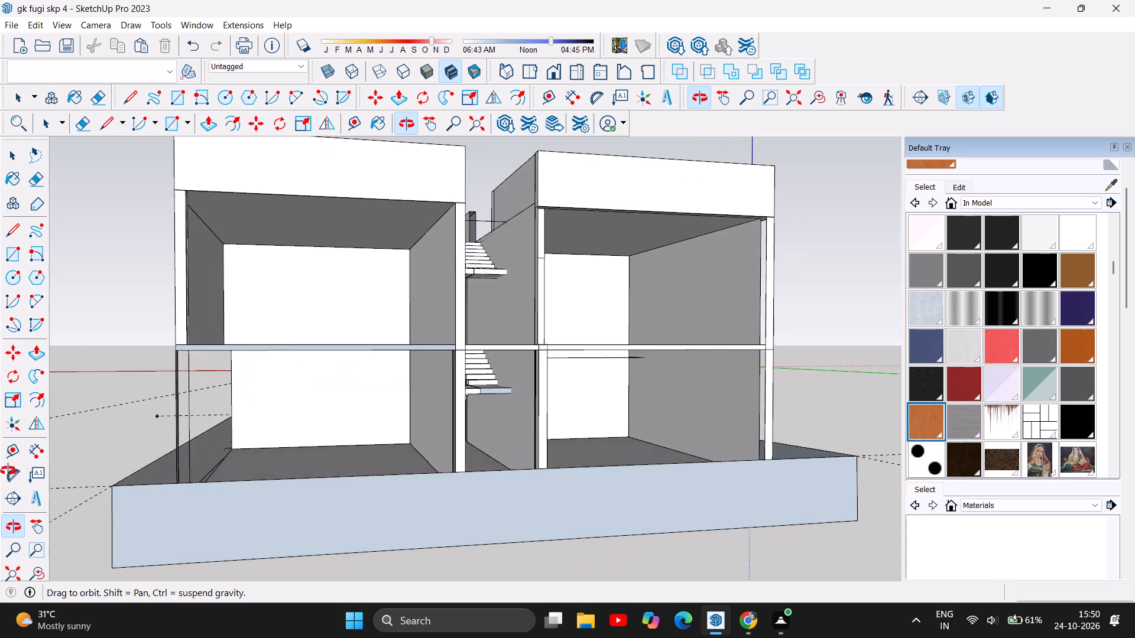
drag(8, 471, 0, 442)
drag(411, 357, 394, 363)
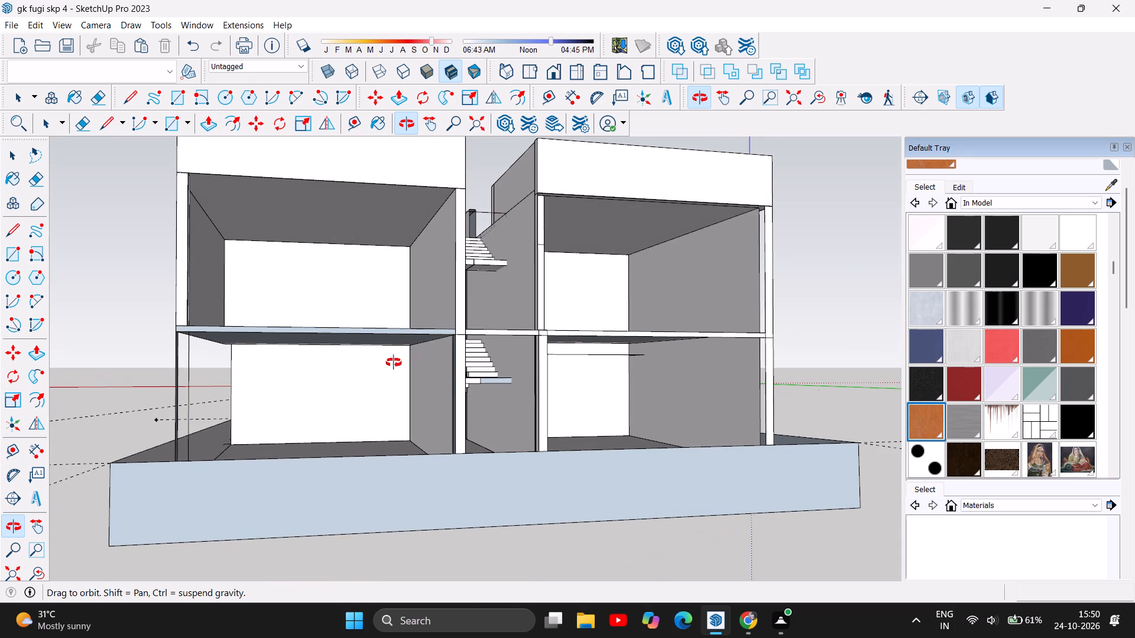
drag(394, 363, 380, 444)
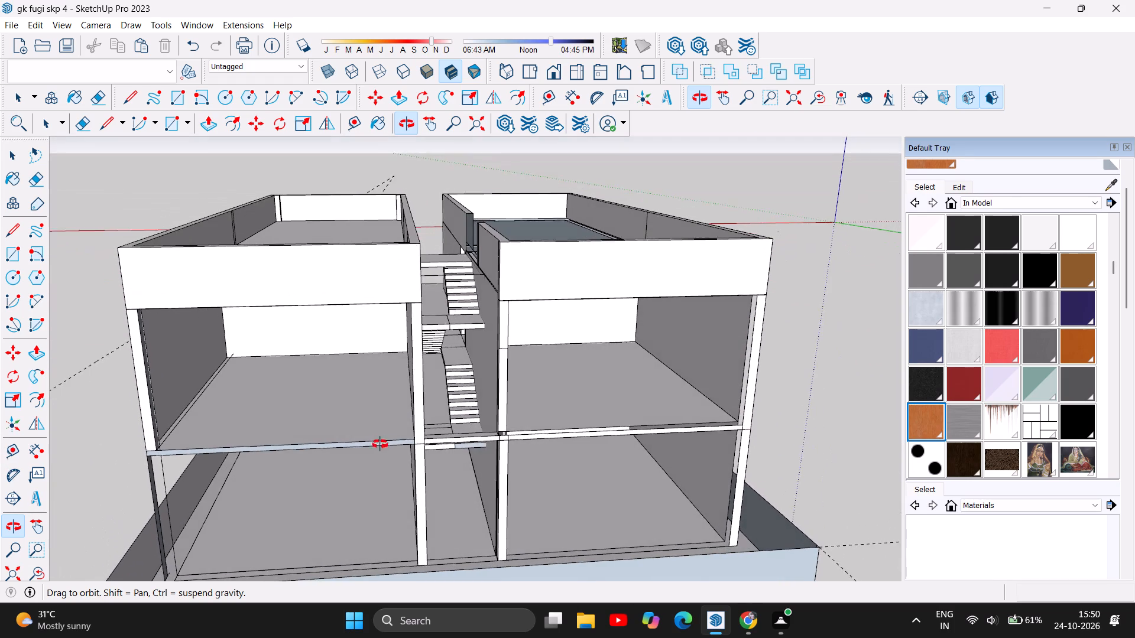
drag(380, 444, 381, 458)
Push/Pull the recessed side wall panel in the rear ground-floor room beside the stairs by 3 3/8", flush with the adjoining wall.
scroll(683, 444, up, 7)
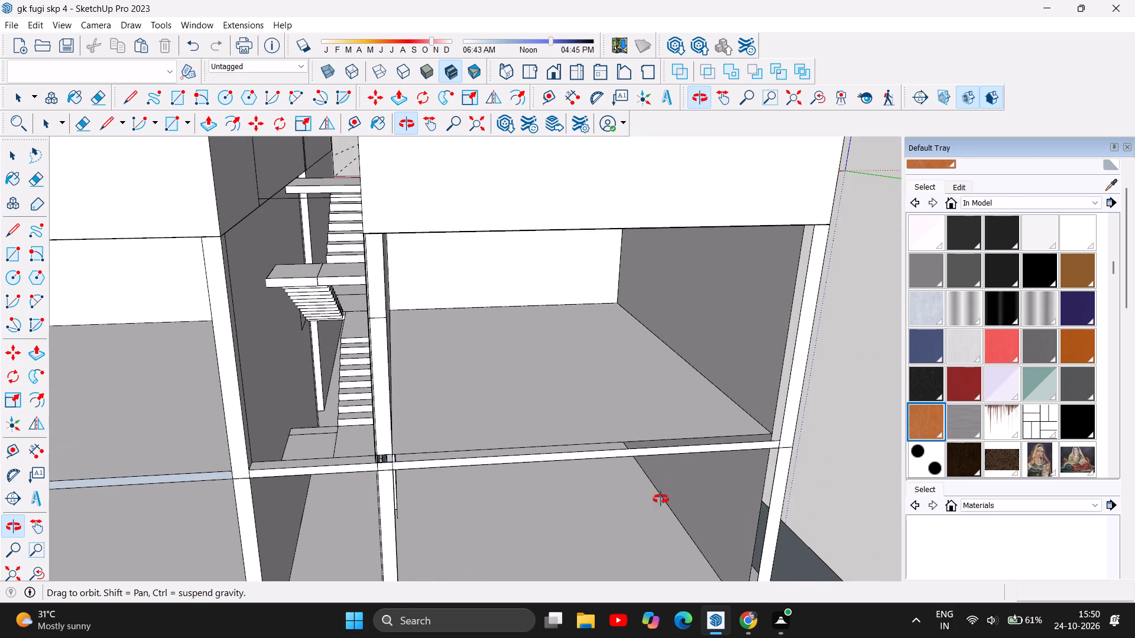
drag(653, 510, 596, 400)
scroll(464, 285, up, 3)
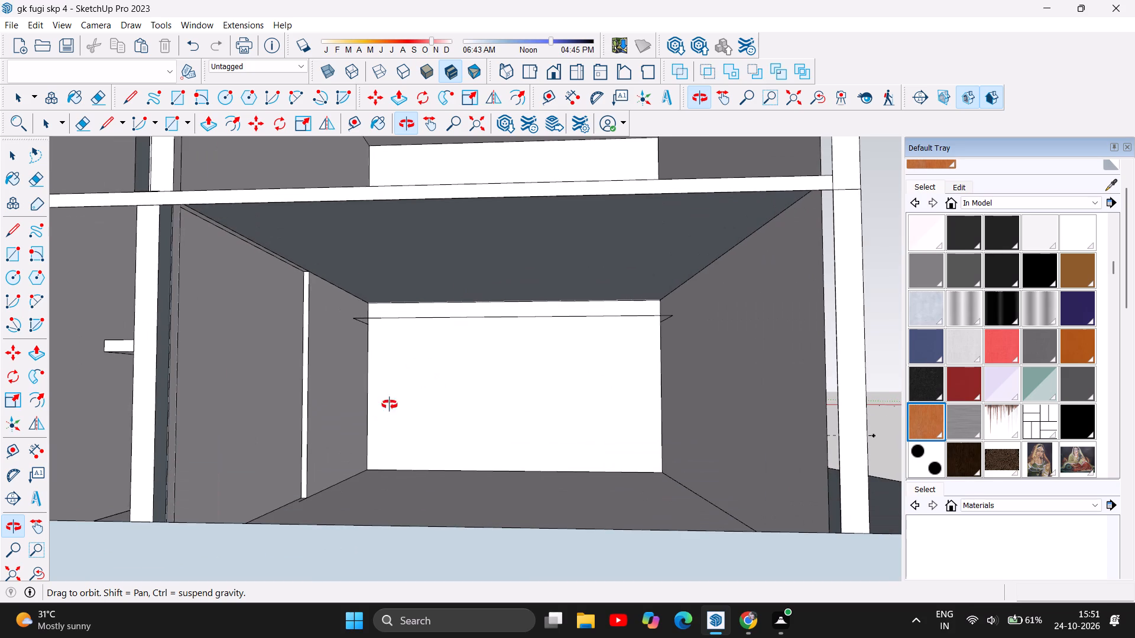
scroll(472, 323, down, 1)
drag(285, 392, 304, 415)
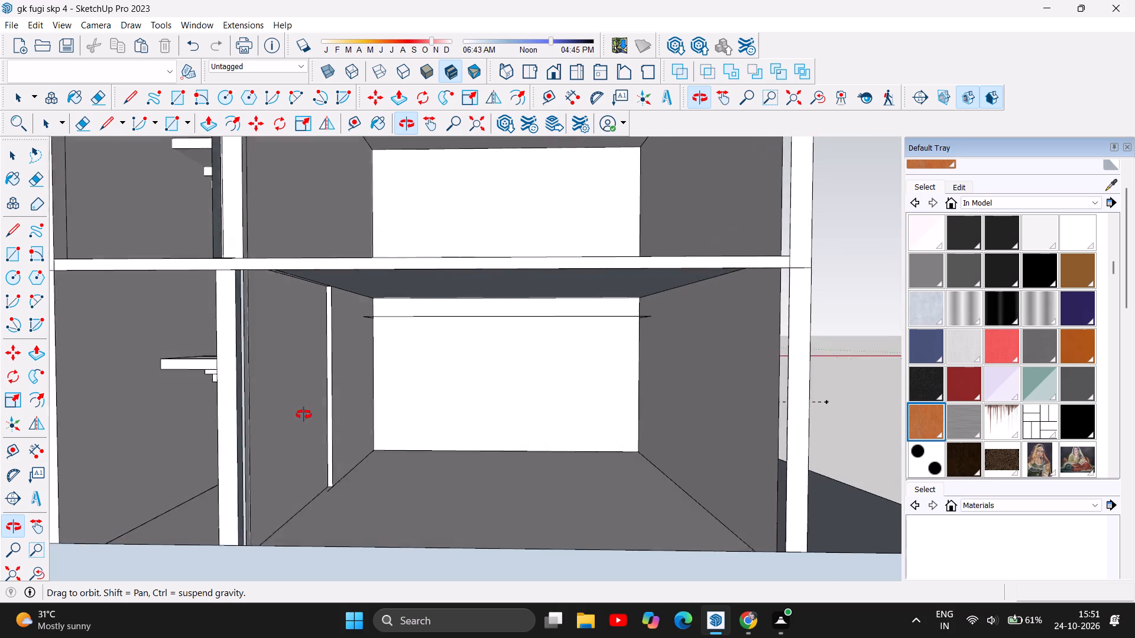
drag(304, 415, 303, 428)
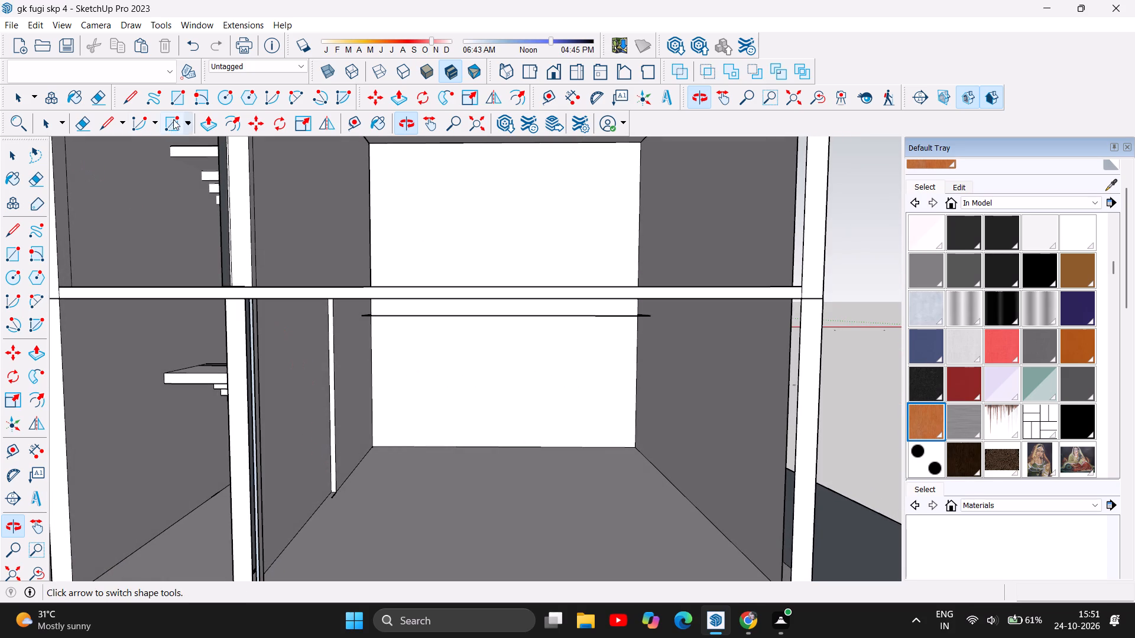
click(208, 128)
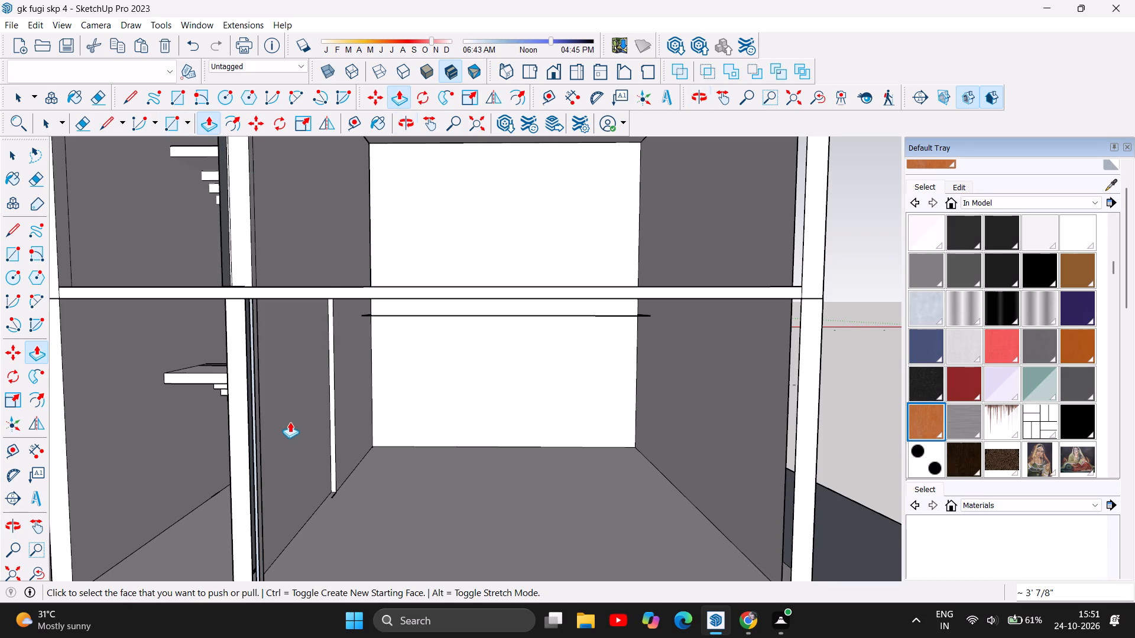
drag(279, 414, 287, 414)
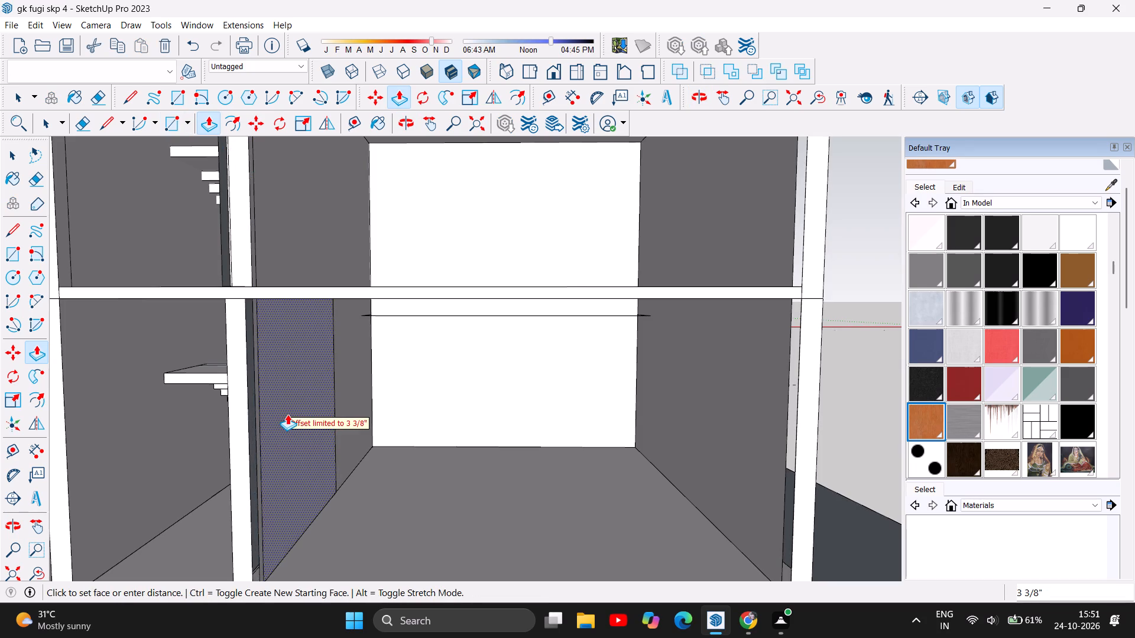
drag(287, 414, 288, 414)
Examine the rear ground-floor room's side wall, end wall and open end beside the stair passage.
scroll(429, 397, down, 2)
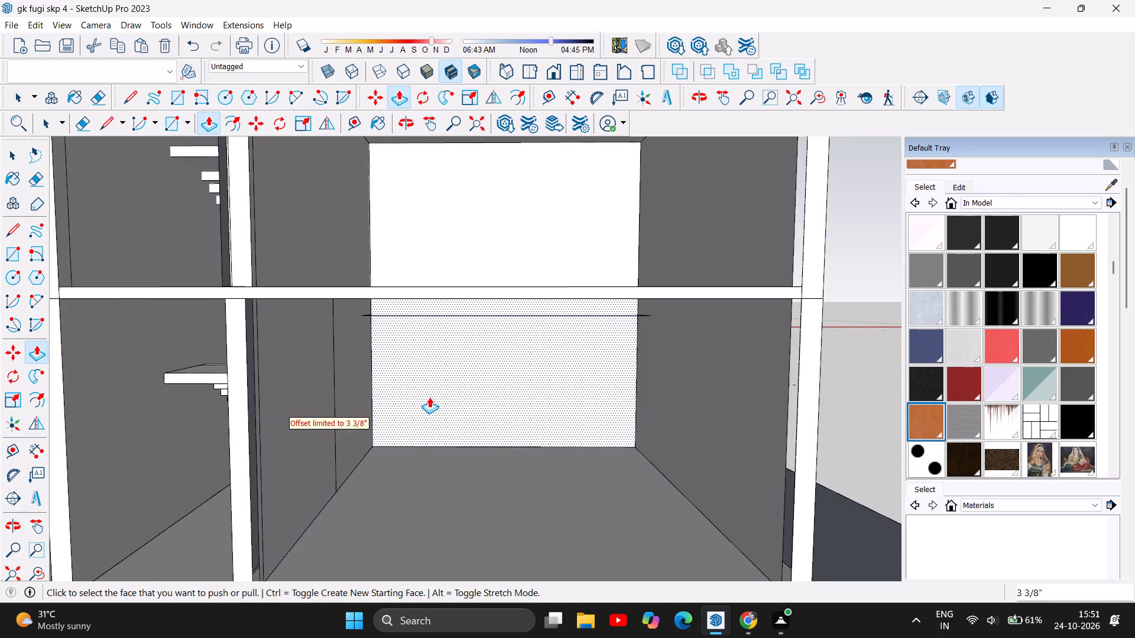
scroll(511, 380, up, 4)
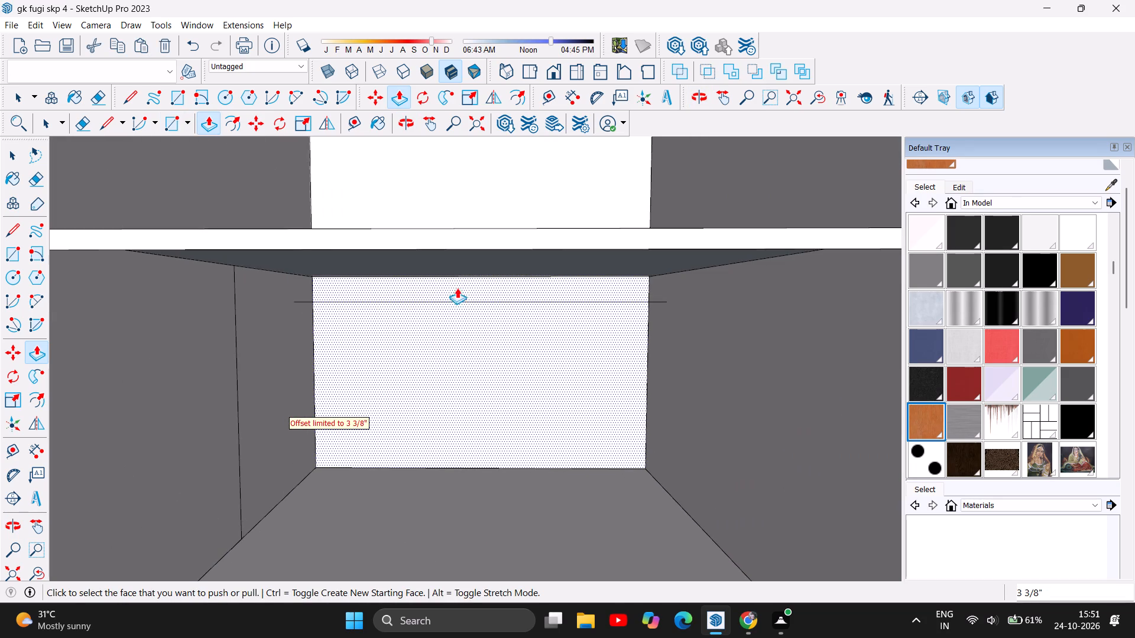
scroll(498, 392, down, 4)
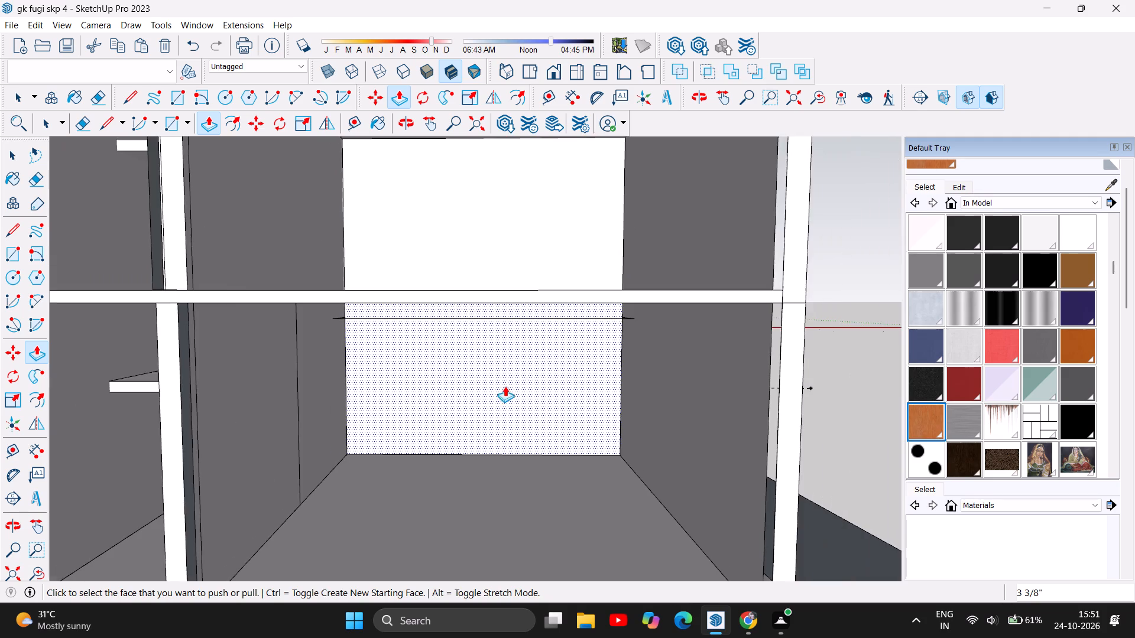
scroll(524, 377, down, 3)
scroll(475, 455, down, 4)
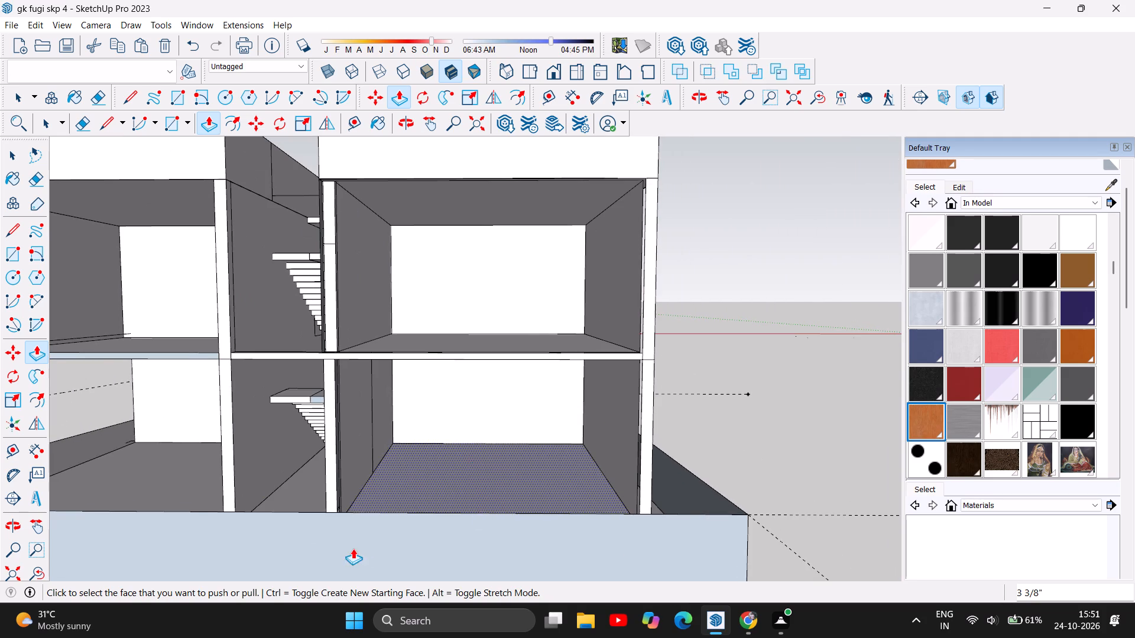
scroll(355, 457, up, 13)
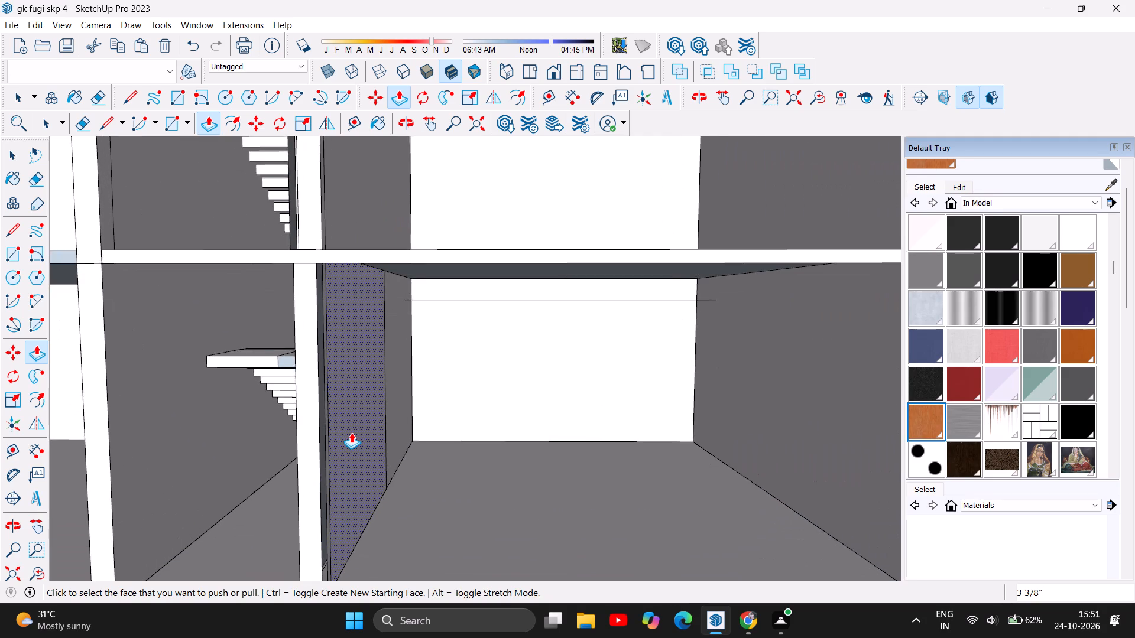
scroll(351, 432, up, 7)
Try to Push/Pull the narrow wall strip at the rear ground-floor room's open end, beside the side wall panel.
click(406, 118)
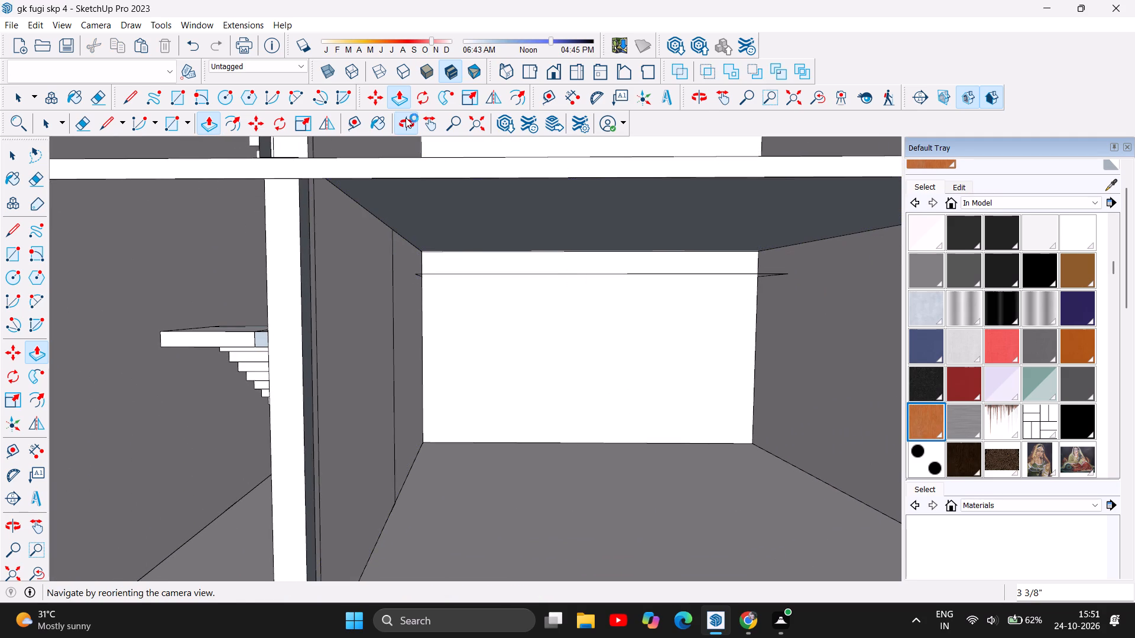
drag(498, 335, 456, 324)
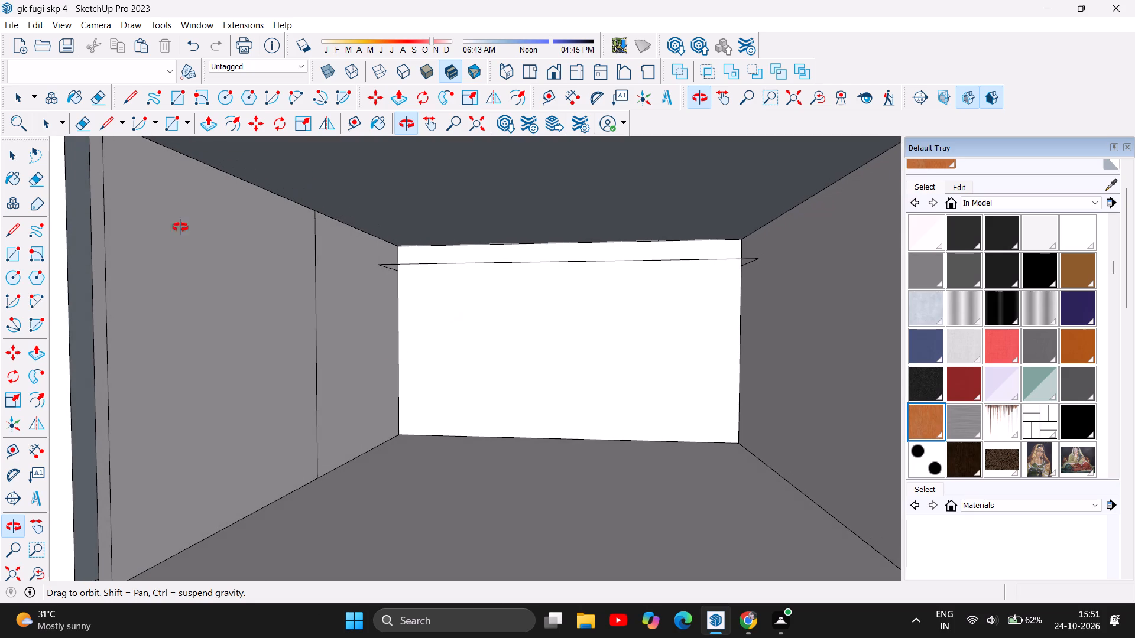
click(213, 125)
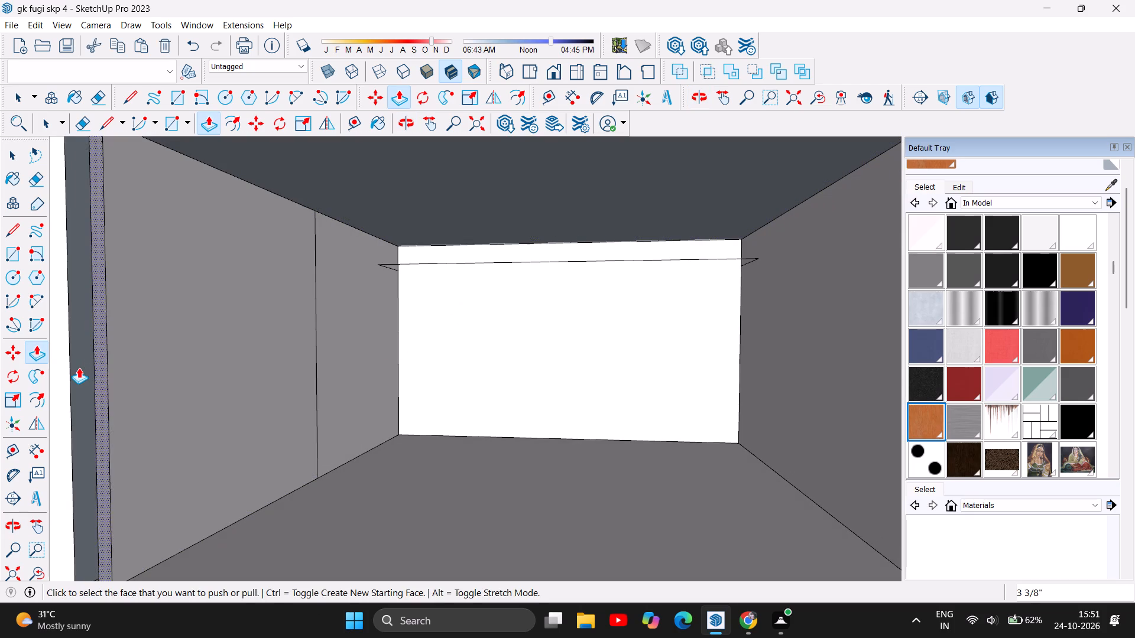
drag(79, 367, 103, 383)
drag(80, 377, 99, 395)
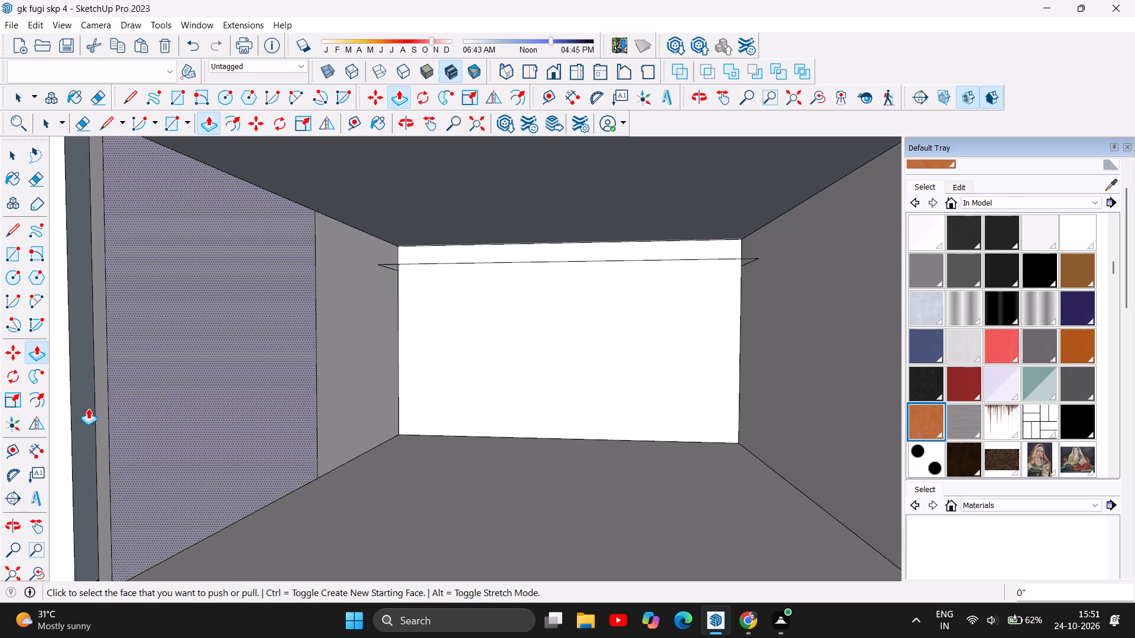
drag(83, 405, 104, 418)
Examine the open rear rooms and the stair passage between the two blocks on both floors.
scroll(381, 378, down, 9)
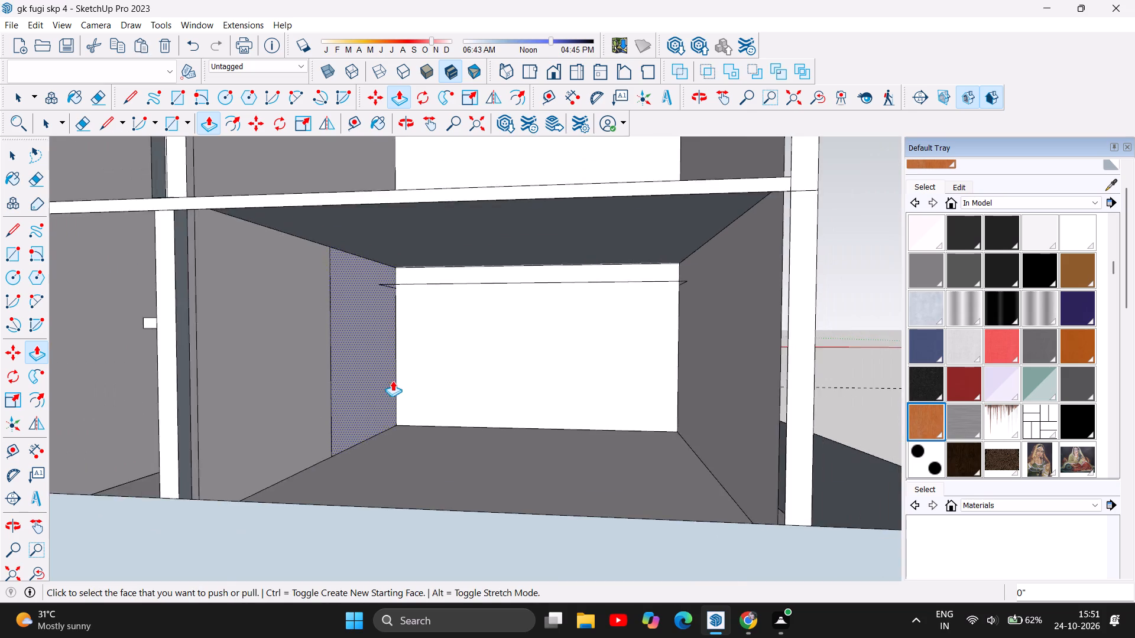
scroll(393, 380, down, 3)
scroll(609, 511, down, 5)
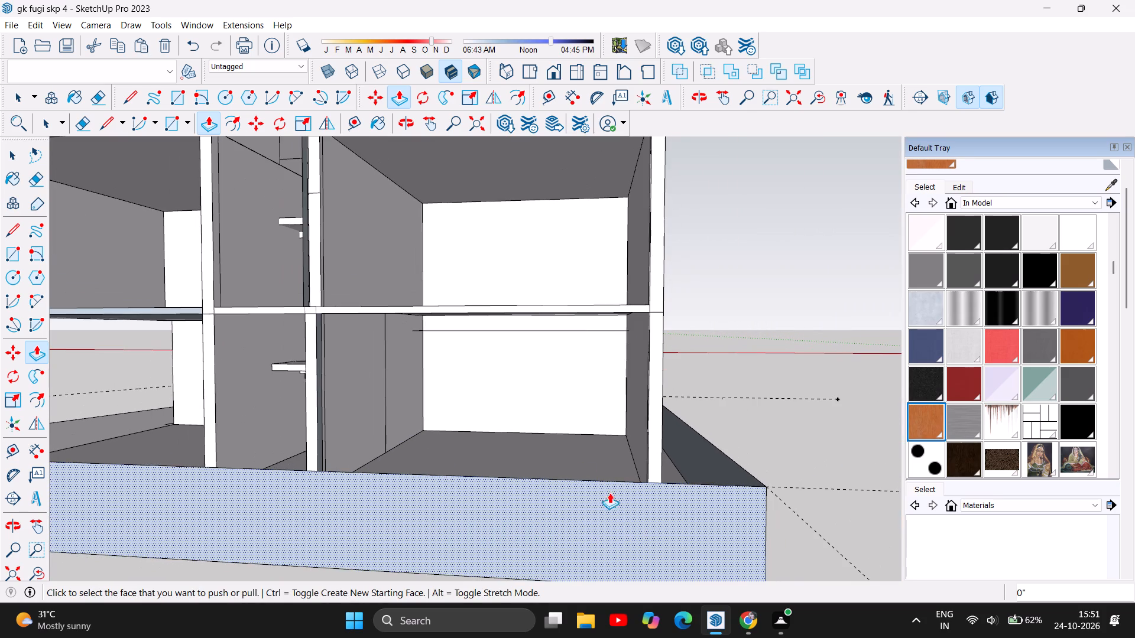
click(409, 120)
drag(494, 333, 544, 350)
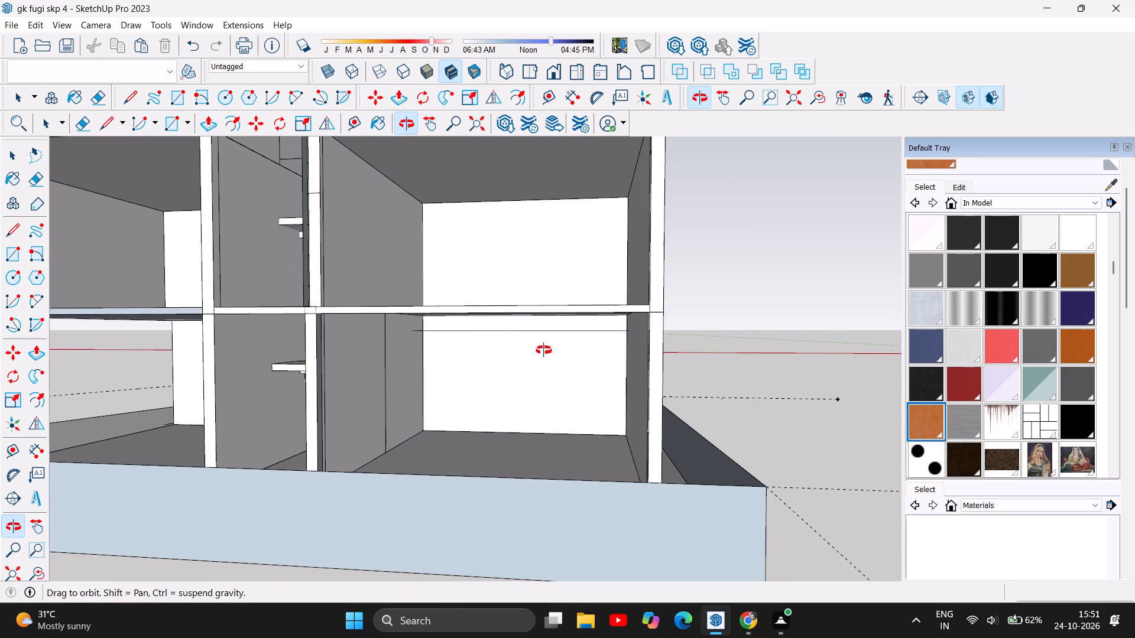
drag(544, 350, 596, 369)
scroll(797, 484, up, 4)
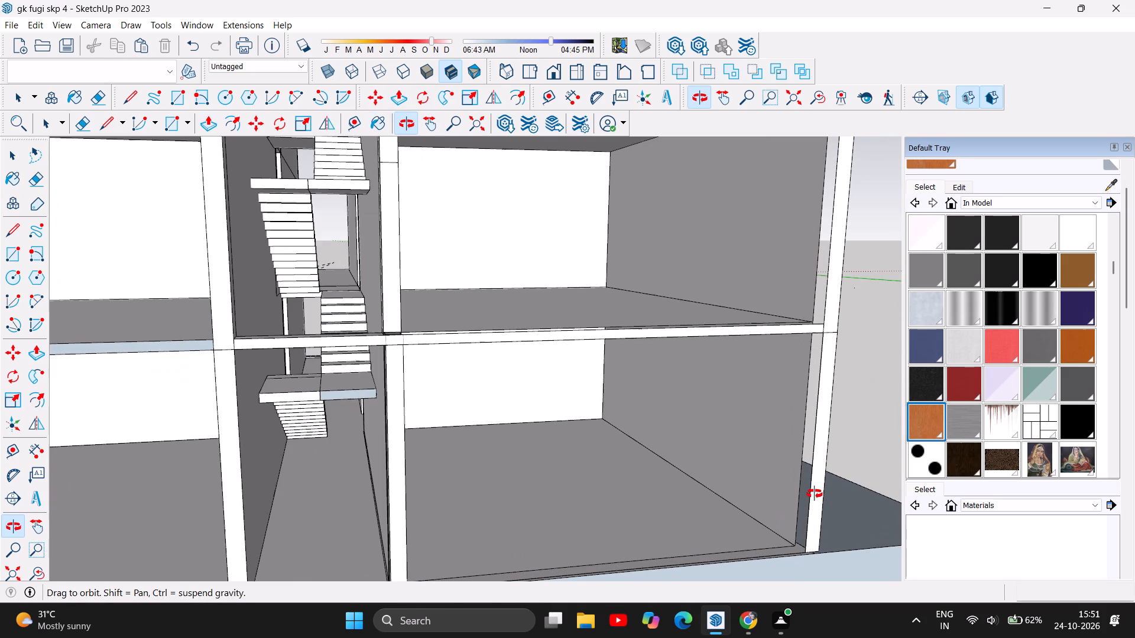
scroll(815, 494, up, 2)
scroll(719, 424, down, 4)
scroll(773, 591, up, 1)
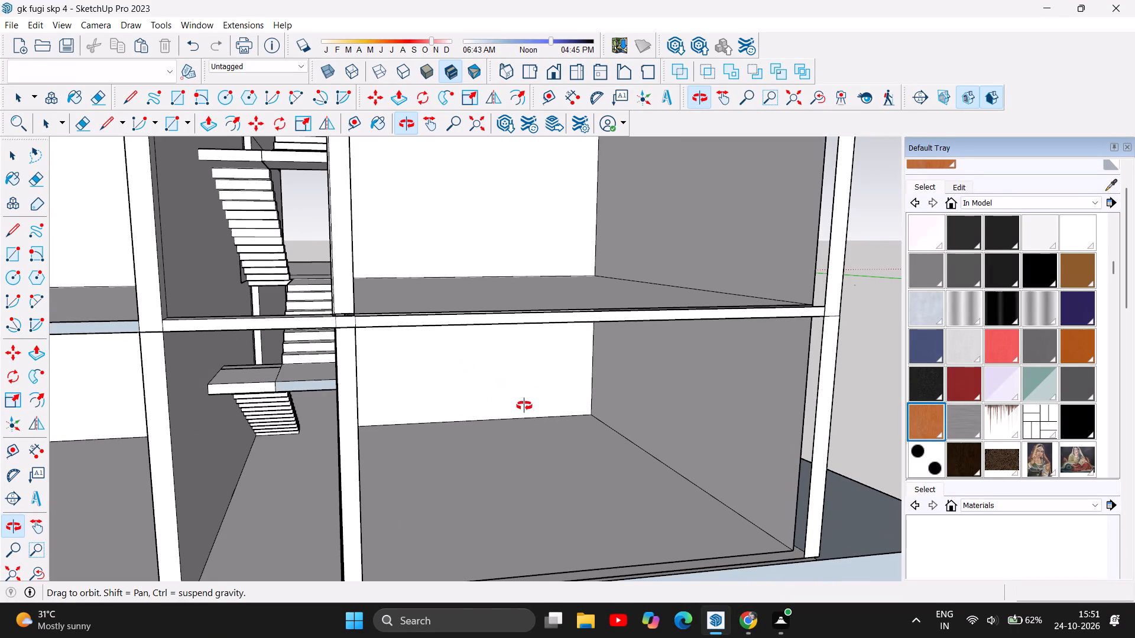
scroll(444, 331, down, 5)
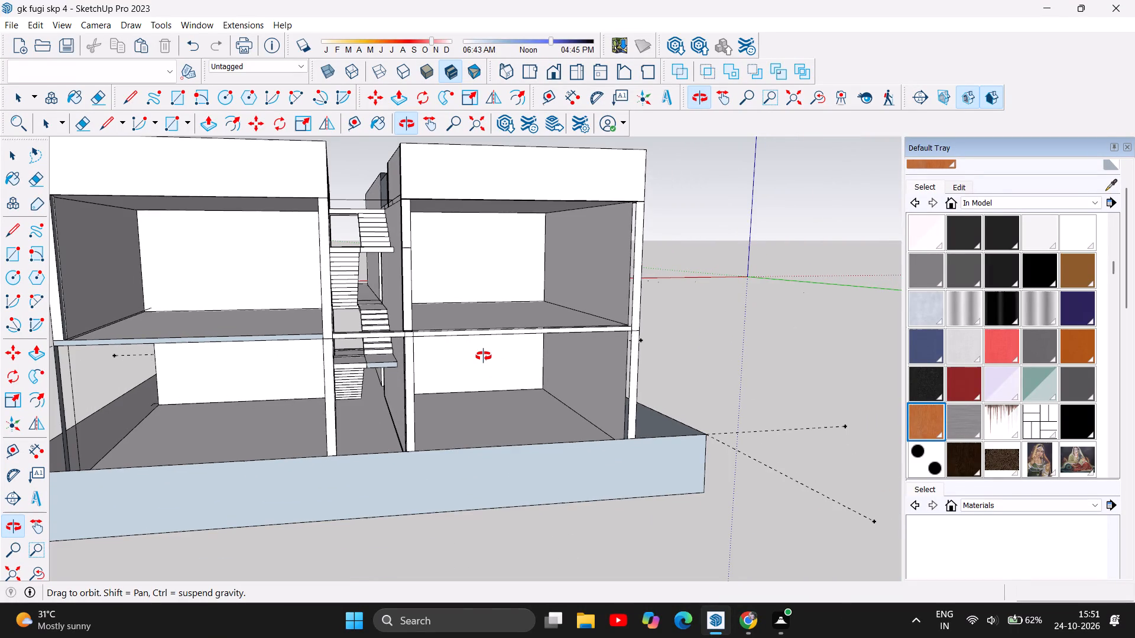
Examine the building's exterior from above, from the open rear and along the long side wall.
drag(502, 379, 500, 434)
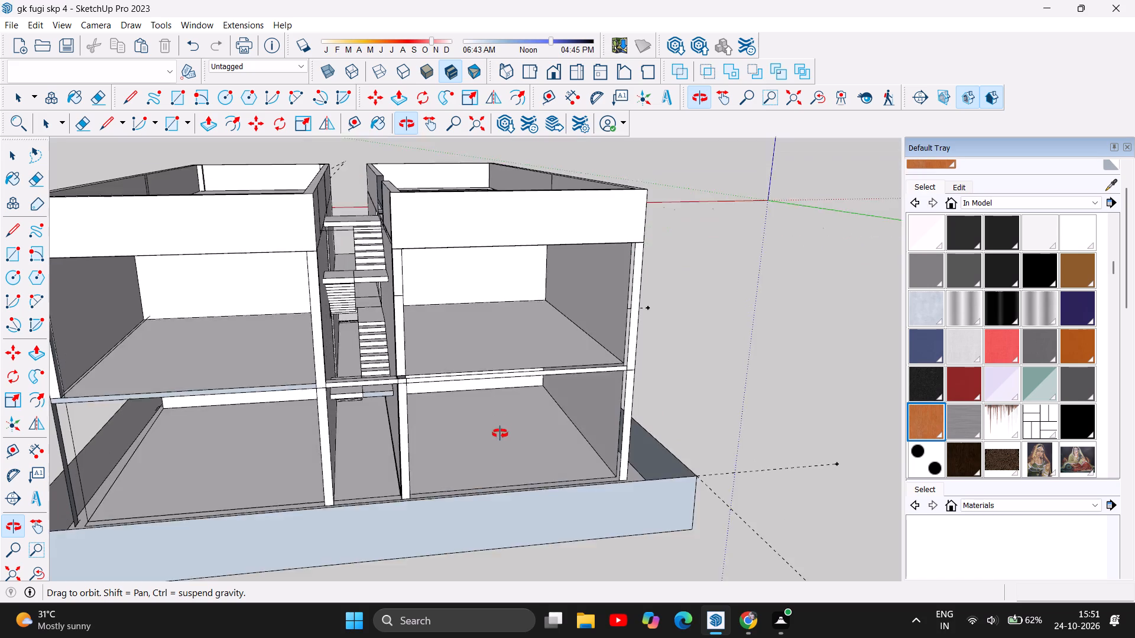
drag(500, 434, 628, 463)
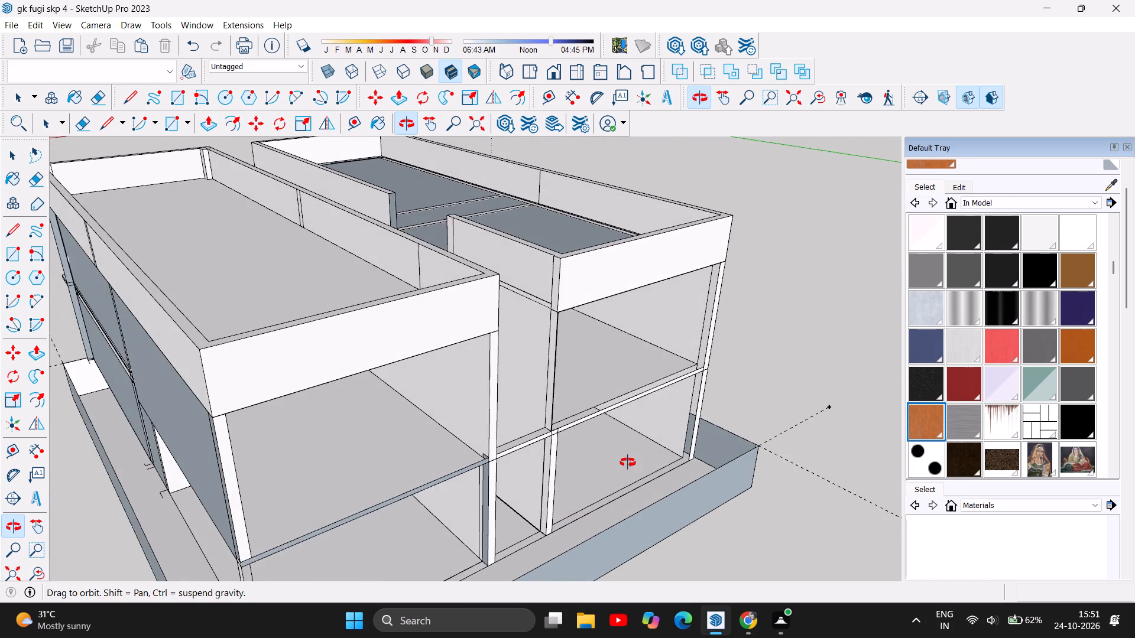
drag(628, 463, 400, 479)
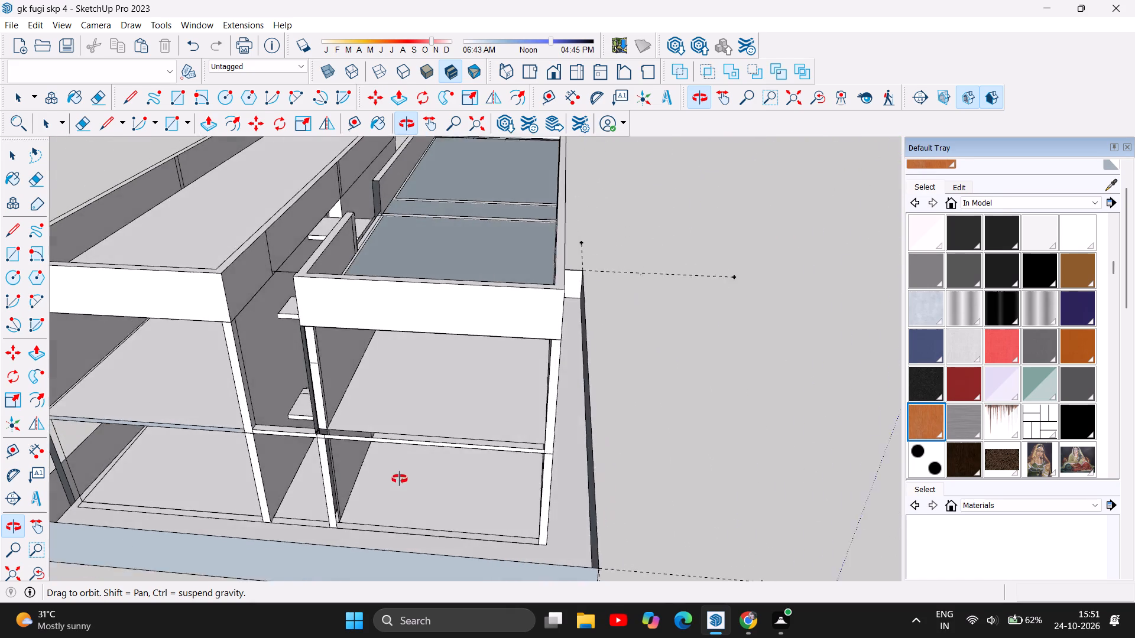
drag(400, 479, 173, 376)
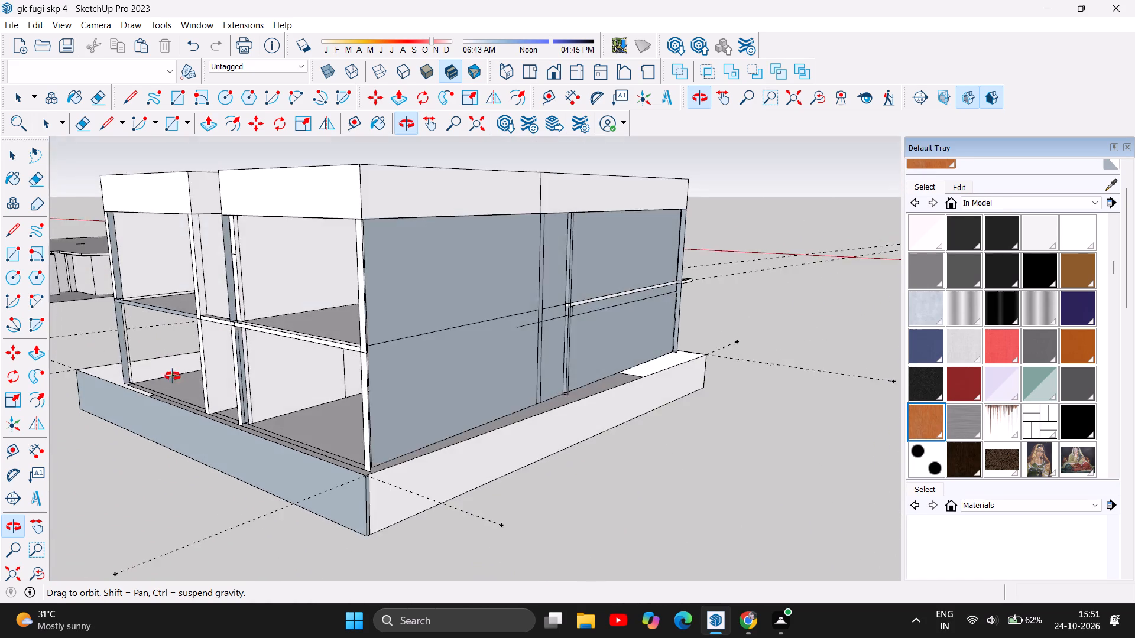
drag(173, 376, 419, 427)
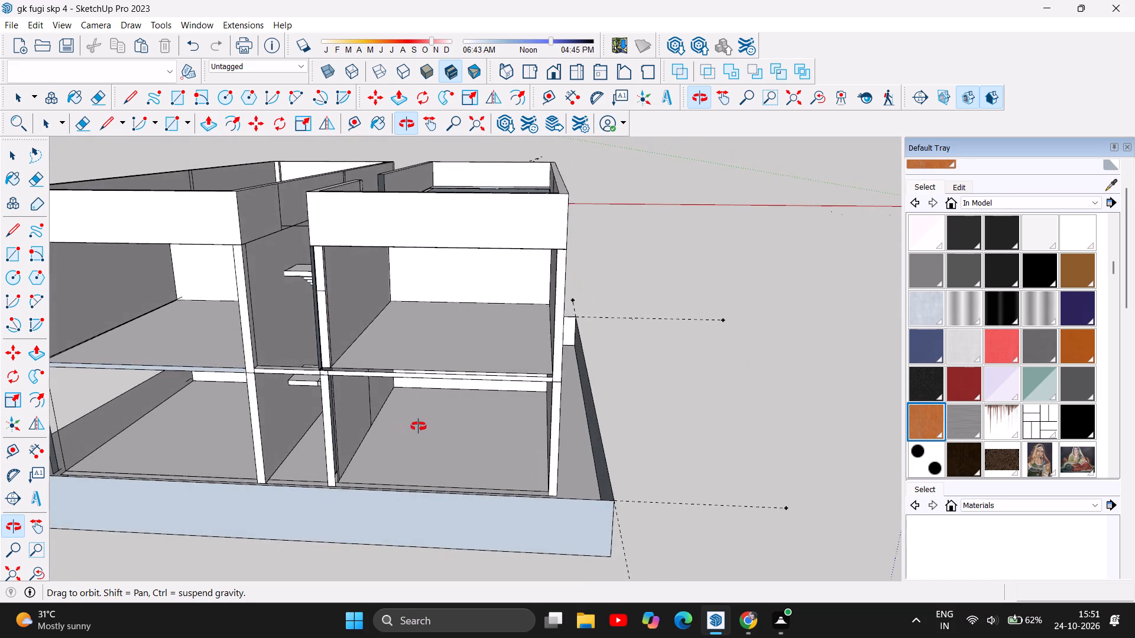
drag(419, 427, 78, 443)
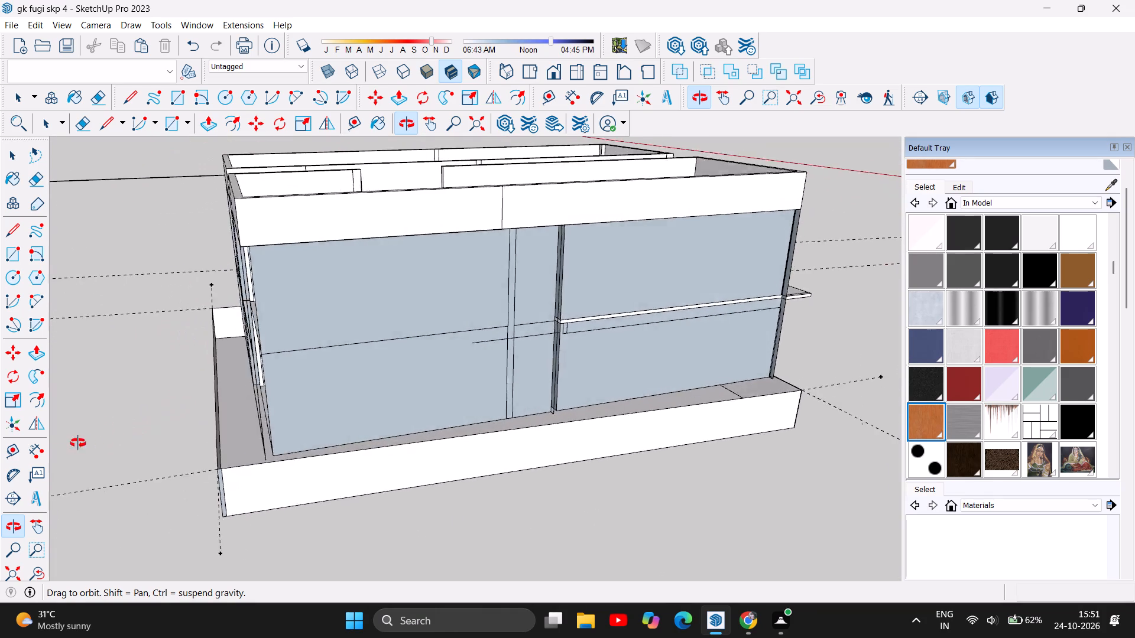
drag(78, 443, 442, 484)
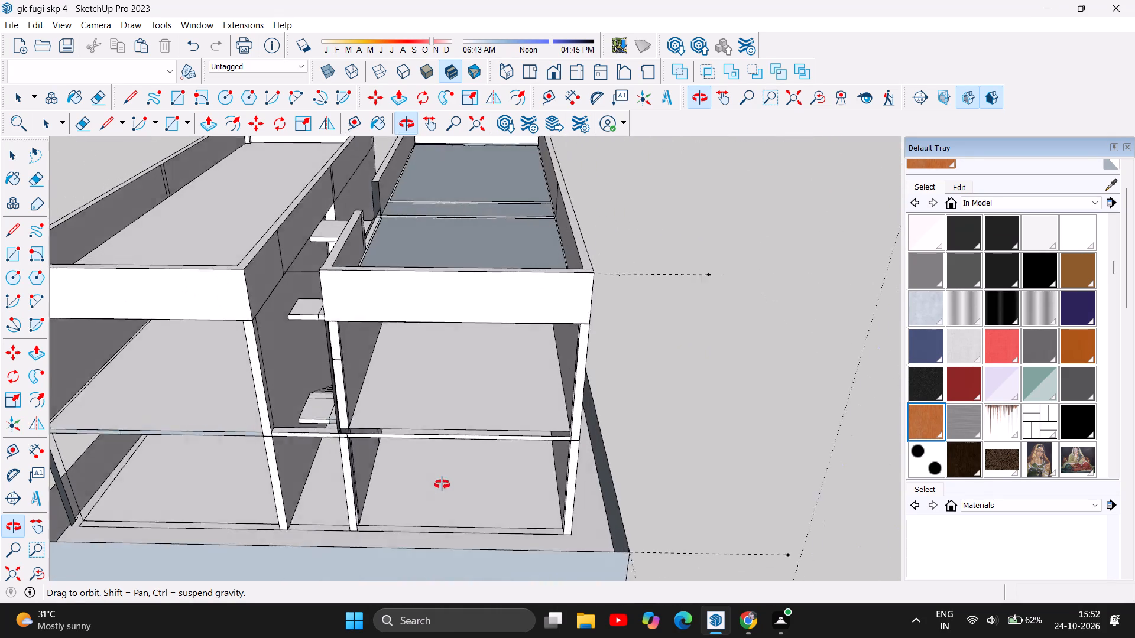
drag(442, 484, 374, 375)
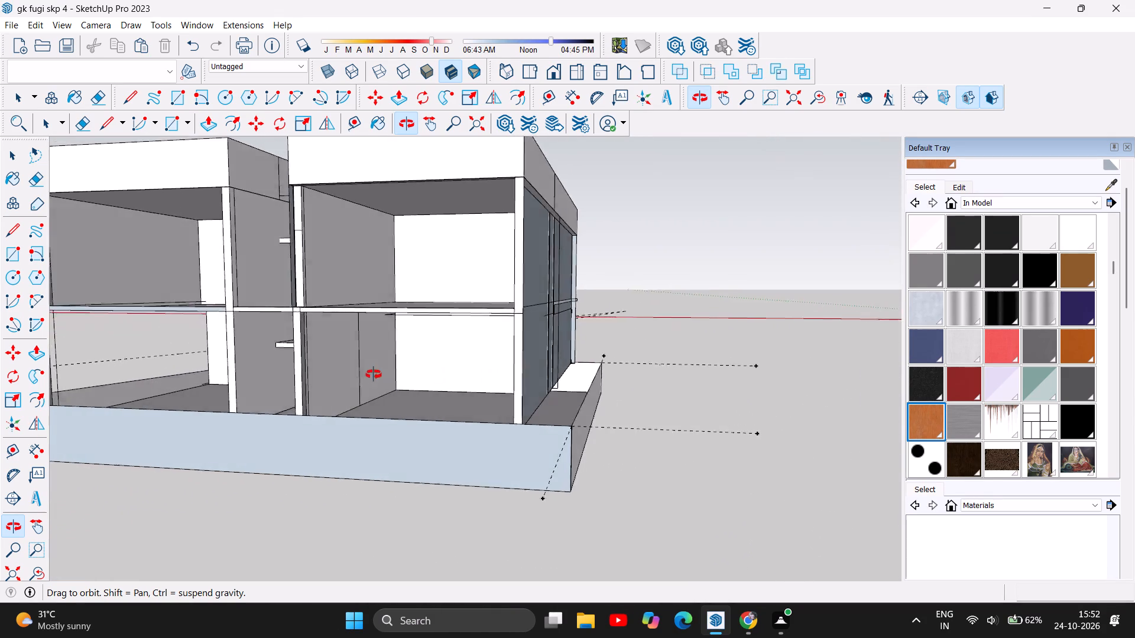
drag(374, 375, 286, 388)
drag(611, 412, 390, 435)
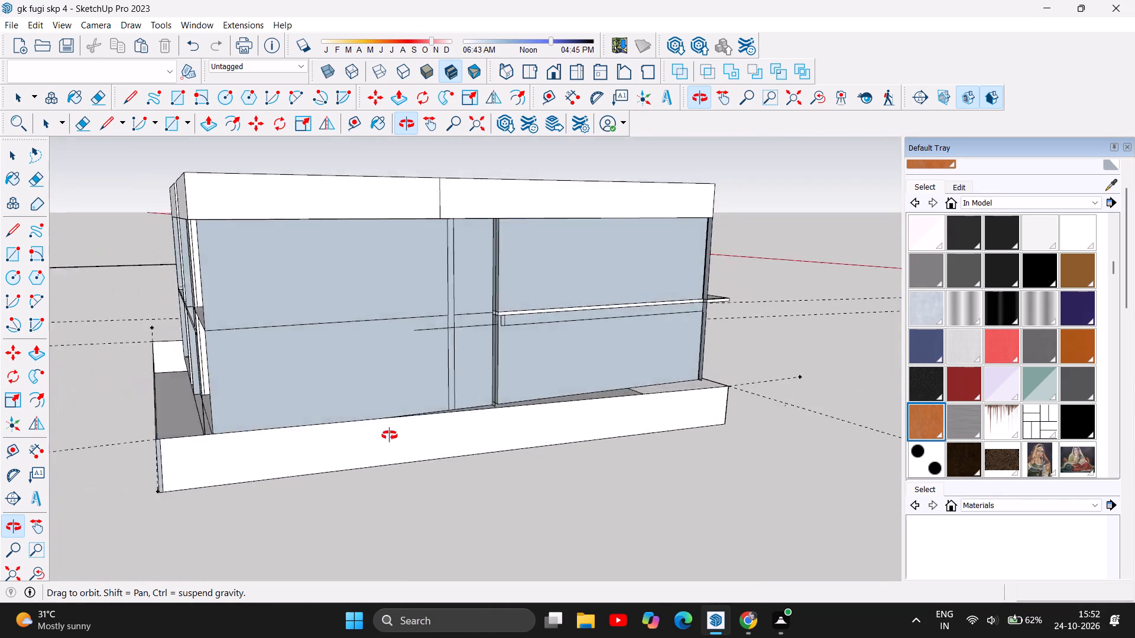
drag(390, 435, 365, 436)
drag(644, 399, 586, 403)
Examine the narrow vertical recess in the long side wall, down to where it meets the plinth.
scroll(374, 383, up, 4)
scroll(516, 393, down, 6)
scroll(301, 372, up, 4)
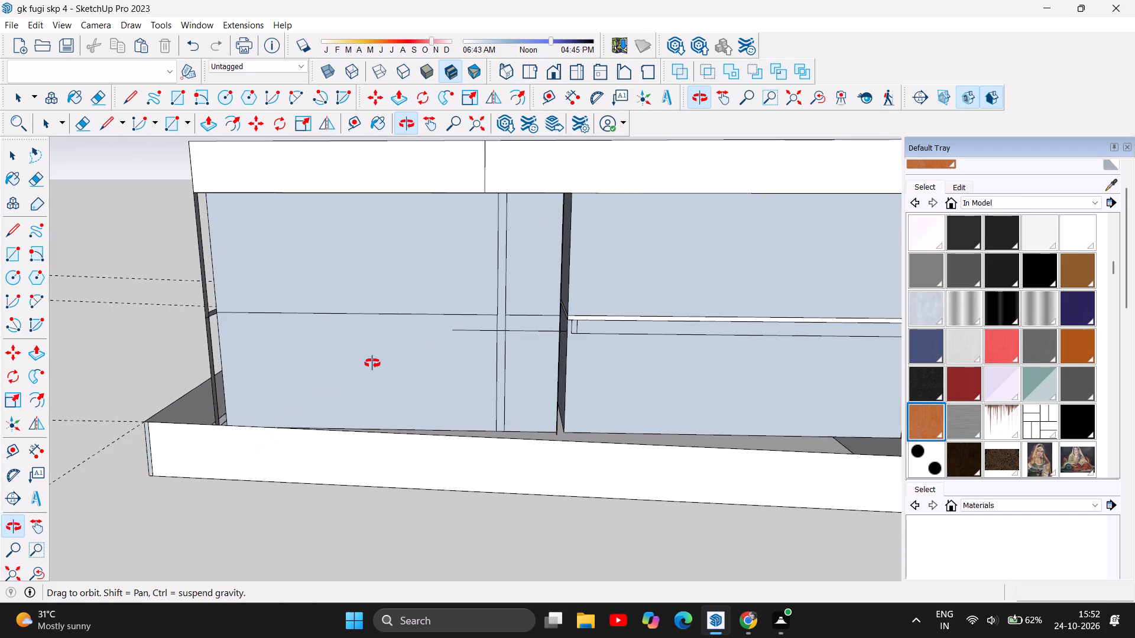
scroll(478, 363, up, 5)
scroll(605, 491, up, 3)
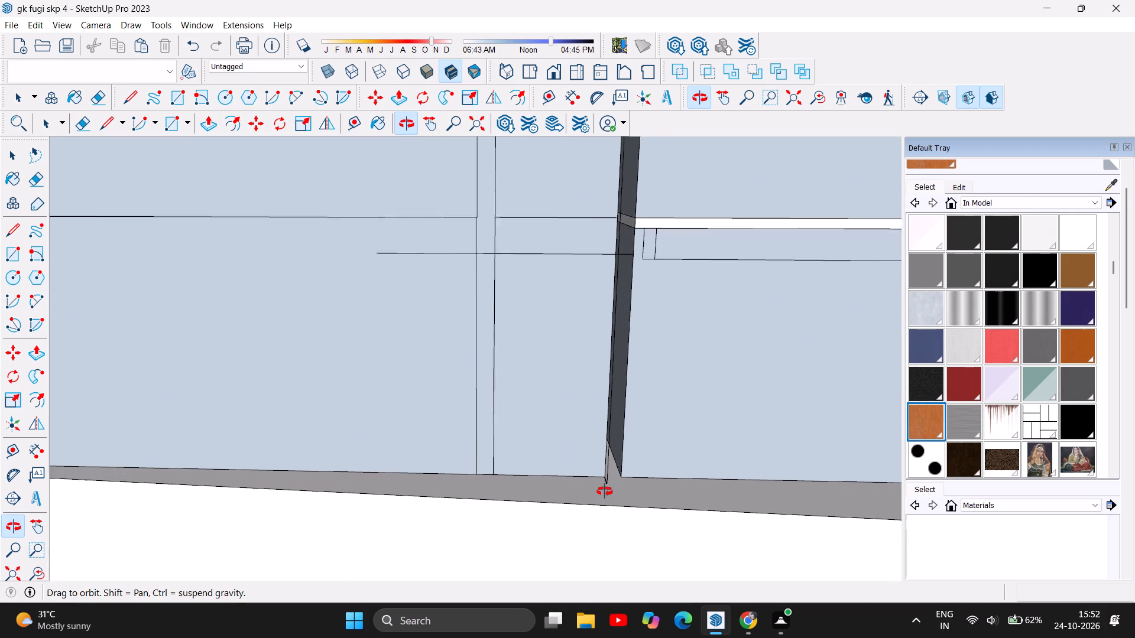
scroll(605, 491, up, 3)
drag(594, 479, 575, 473)
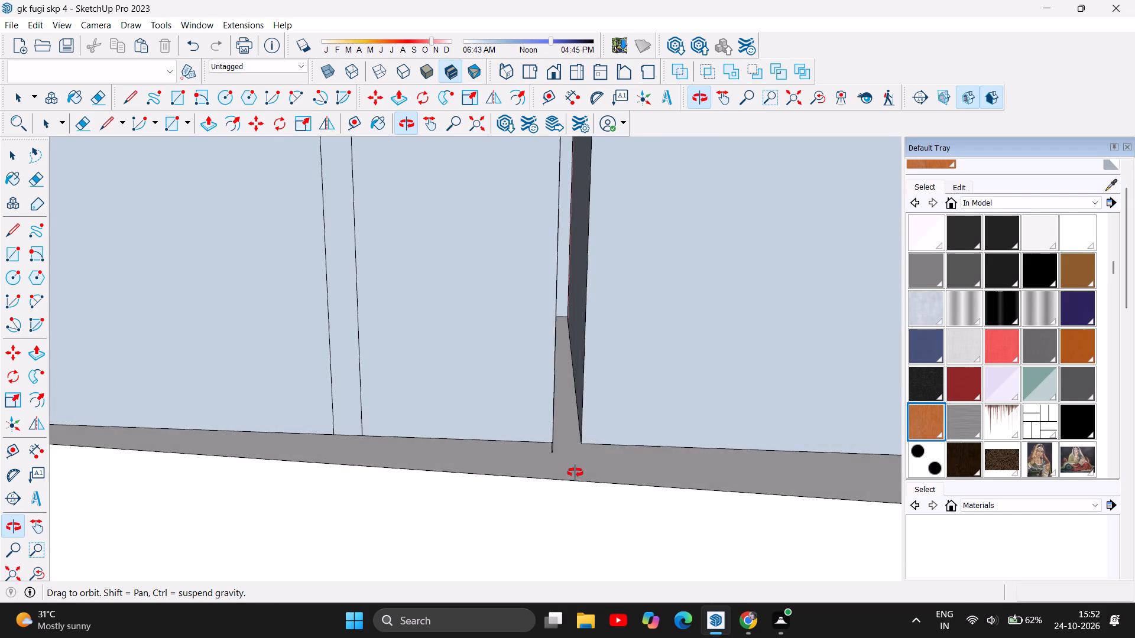
drag(575, 473, 567, 477)
scroll(617, 435, down, 3)
scroll(608, 483, down, 4)
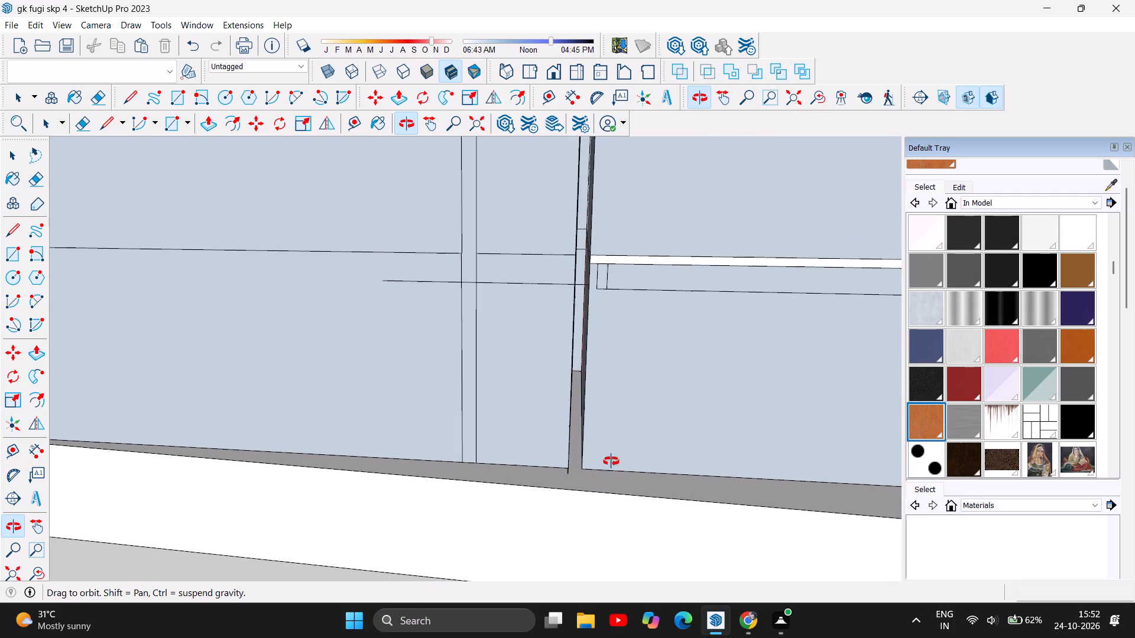
Examine the roof level, and the passage from the front up to the stair flights and their side walls.
drag(610, 445, 603, 524)
drag(589, 448, 588, 551)
drag(610, 359, 205, 259)
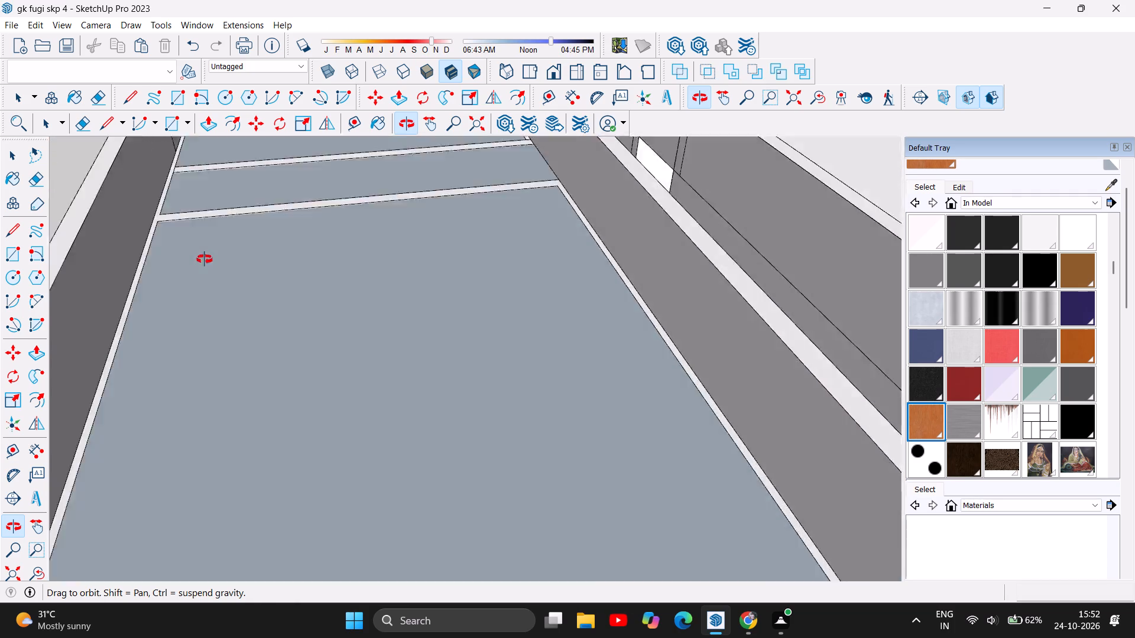
drag(205, 259, 158, 126)
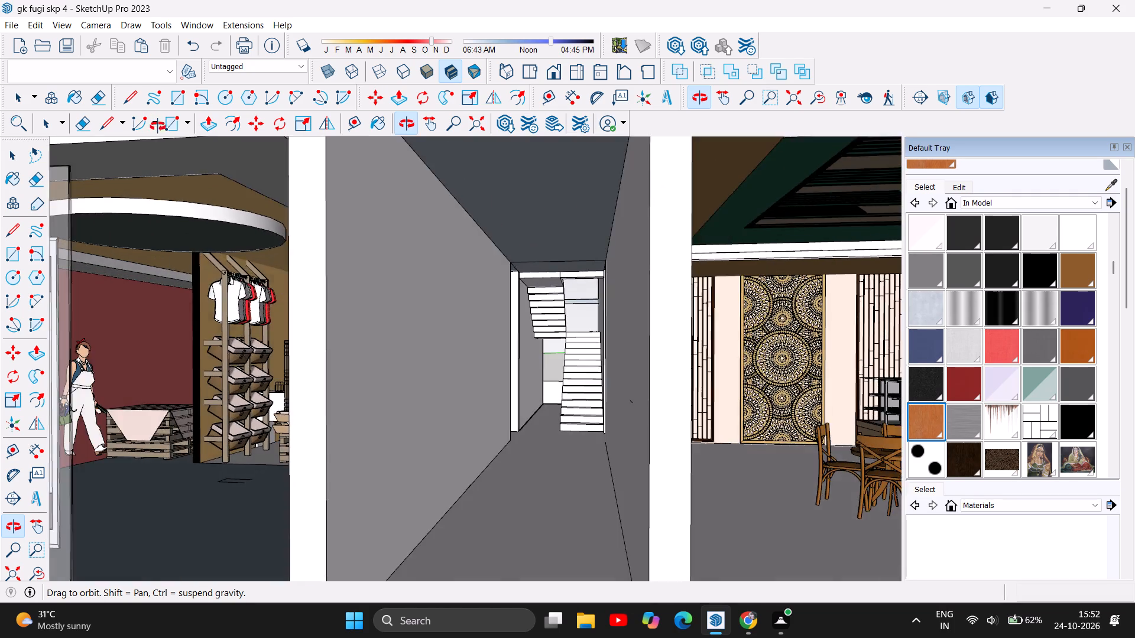
drag(158, 126, 164, 131)
scroll(604, 410, up, 3)
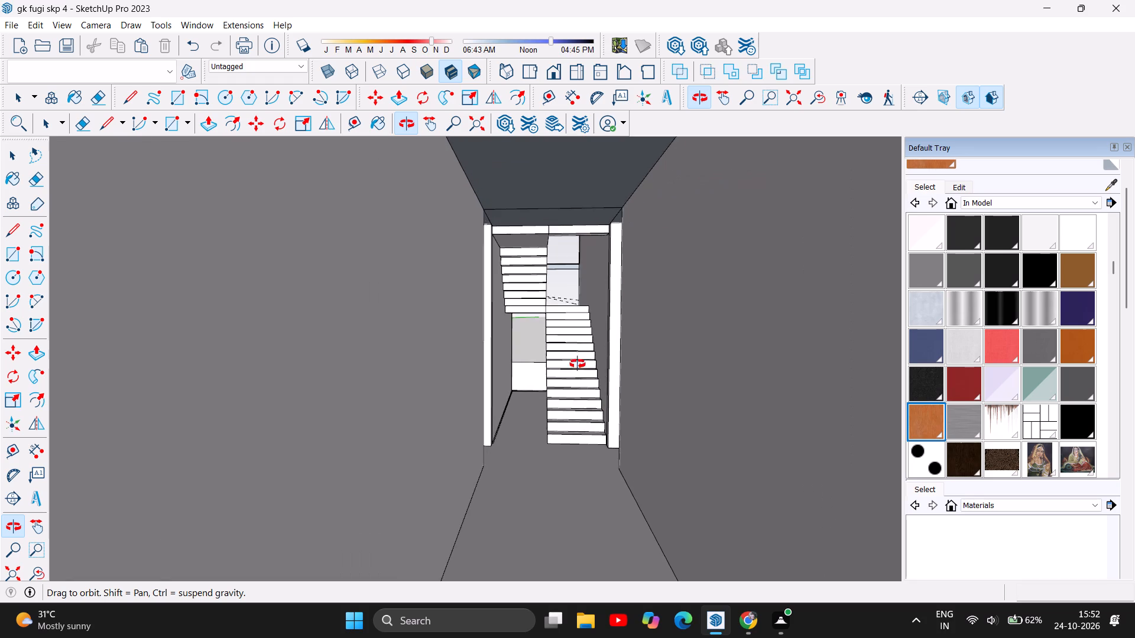
scroll(575, 357, up, 6)
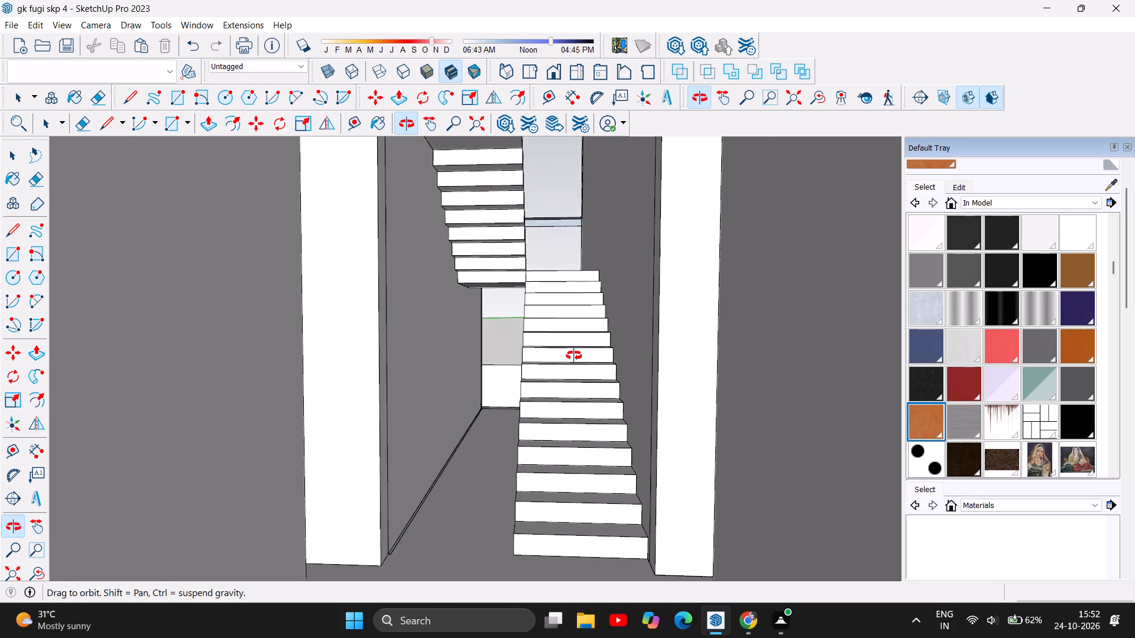
scroll(574, 356, up, 1)
drag(462, 405, 455, 405)
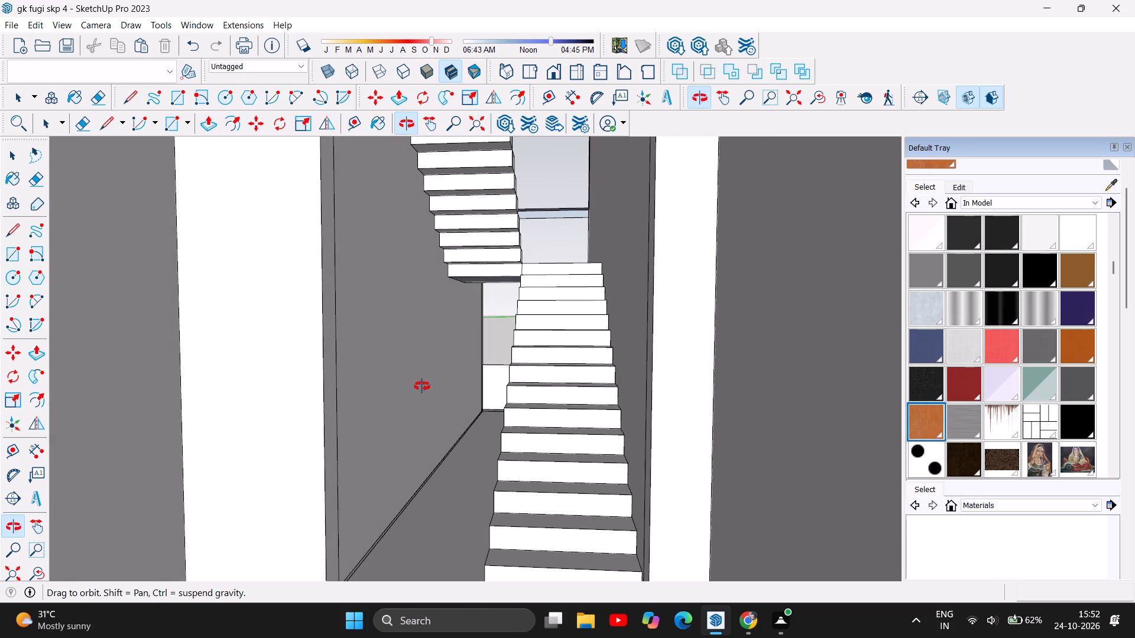
scroll(422, 386, up, 2)
drag(414, 453, 406, 470)
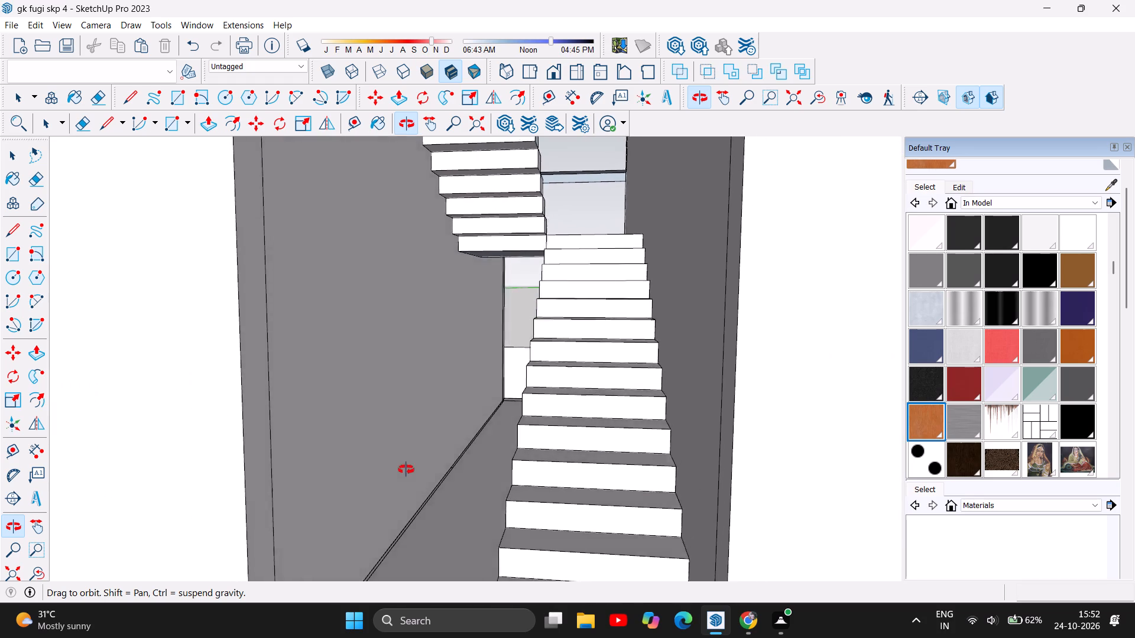
drag(406, 470, 395, 485)
scroll(504, 407, up, 2)
Examine the whole building's exterior from the side and from the furnished front.
drag(385, 411, 550, 426)
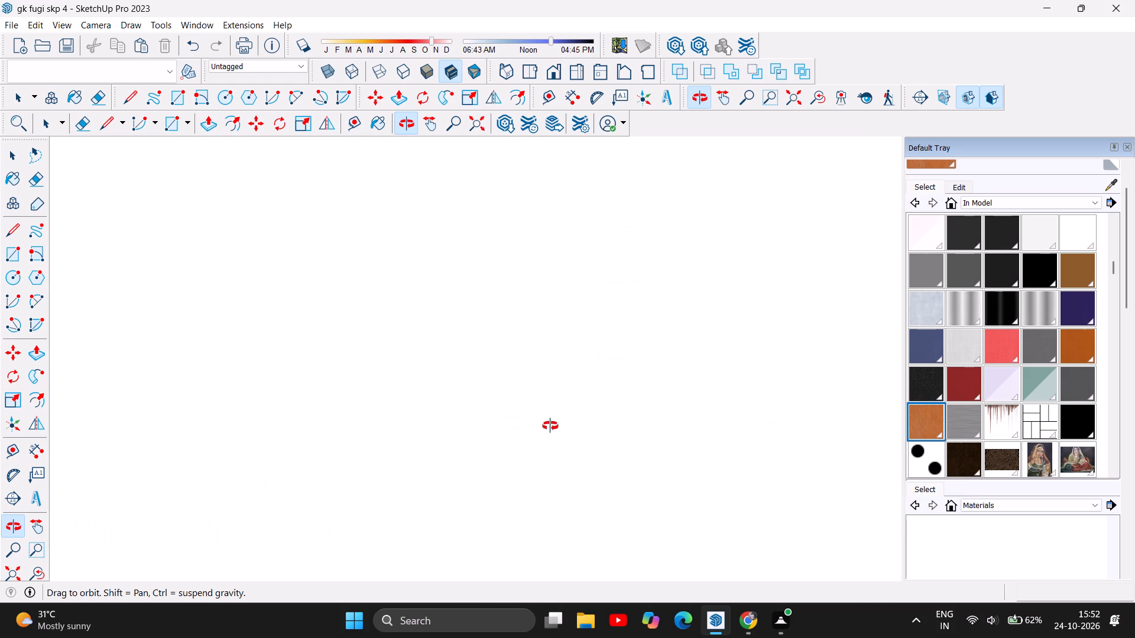
drag(550, 426, 262, 423)
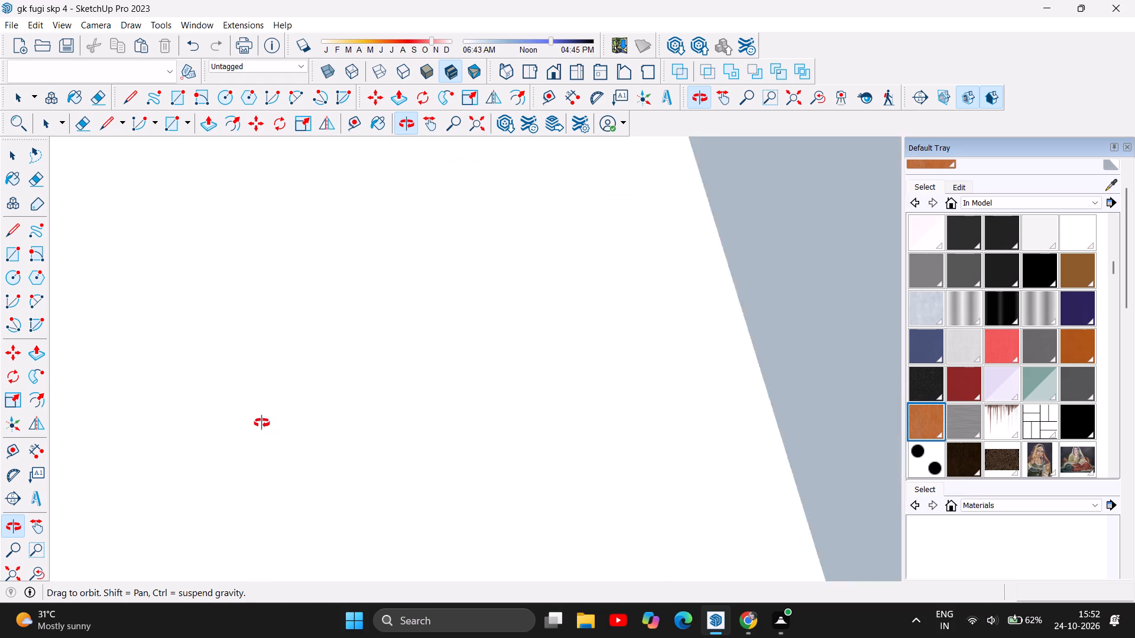
drag(262, 423, 128, 400)
scroll(393, 416, down, 4)
scroll(468, 444, down, 5)
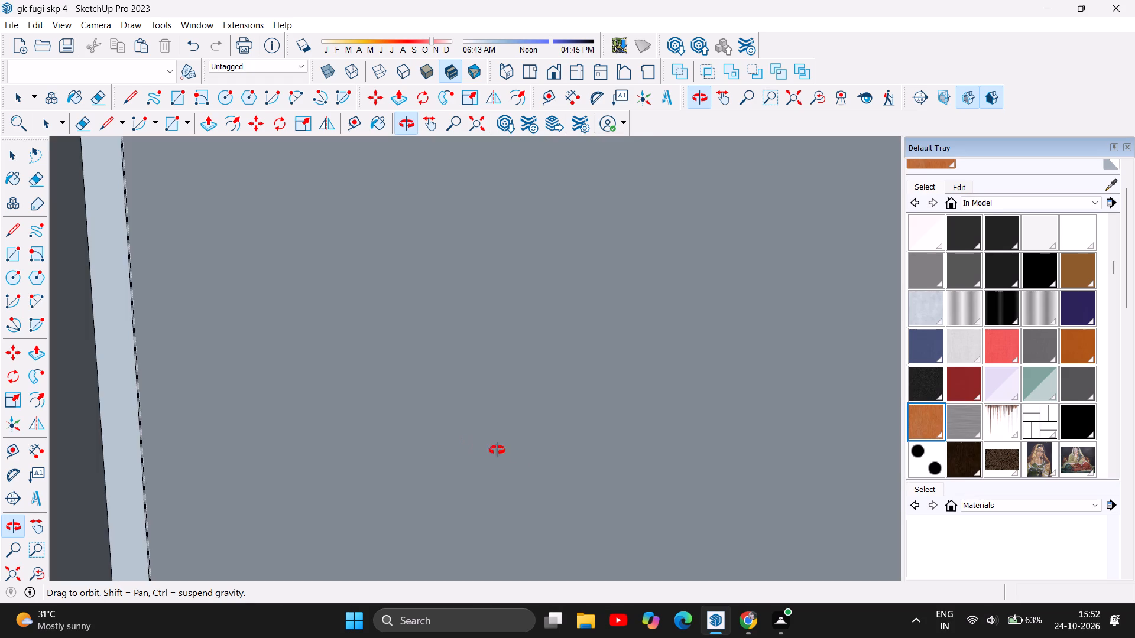
scroll(524, 460, down, 13)
scroll(145, 262, down, 6)
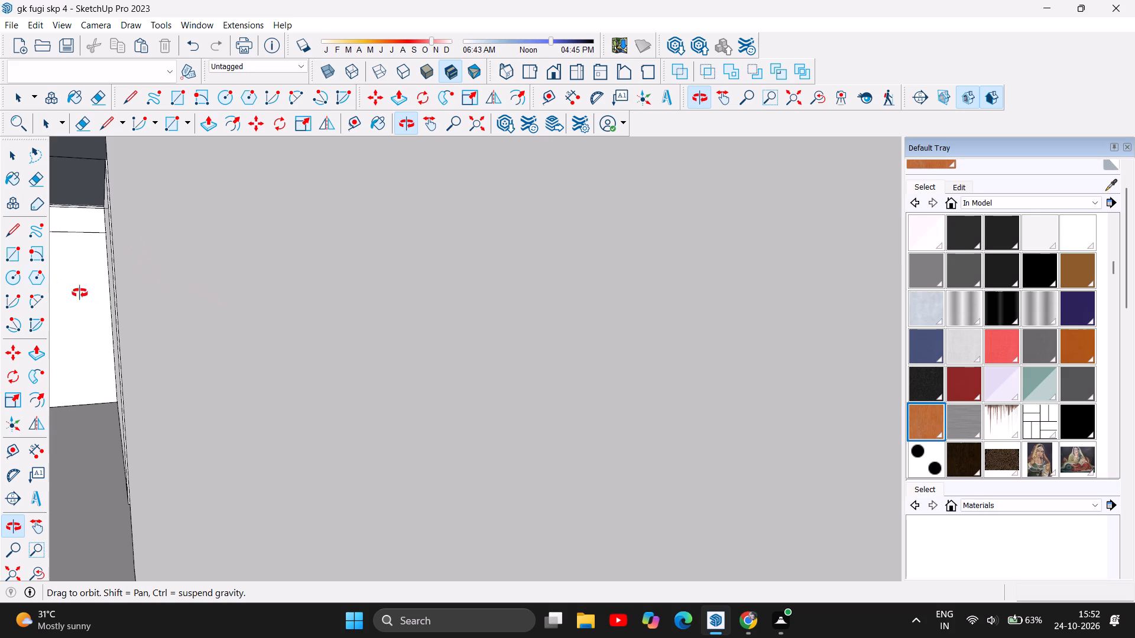
scroll(97, 296, down, 7)
scroll(176, 321, up, 1)
scroll(336, 353, down, 13)
scroll(440, 373, down, 7)
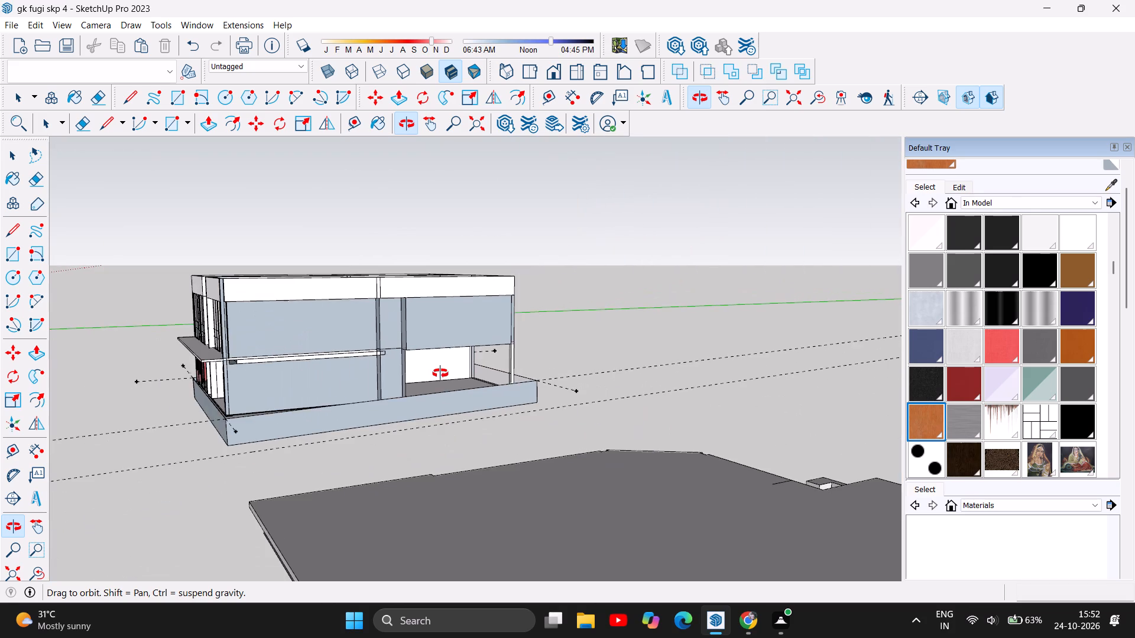
drag(367, 380, 591, 315)
drag(343, 388, 520, 457)
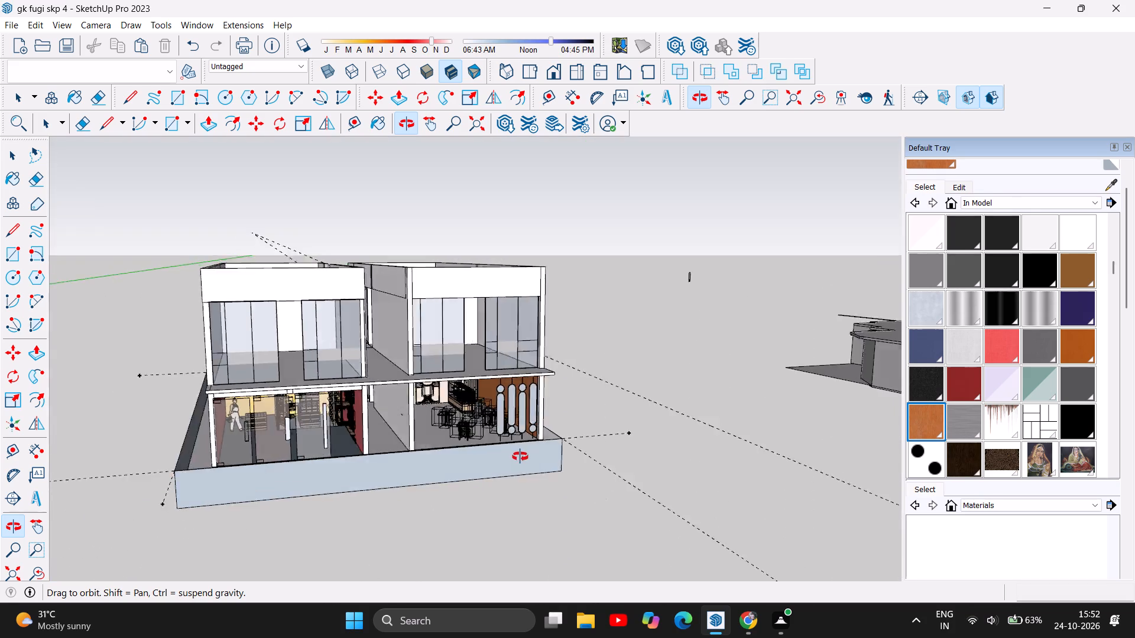
Push/pull the plinth's front face by 2 11/16", working from inside the plinth at the clothing shop's corner.
drag(520, 457, 601, 481)
scroll(310, 535, up, 7)
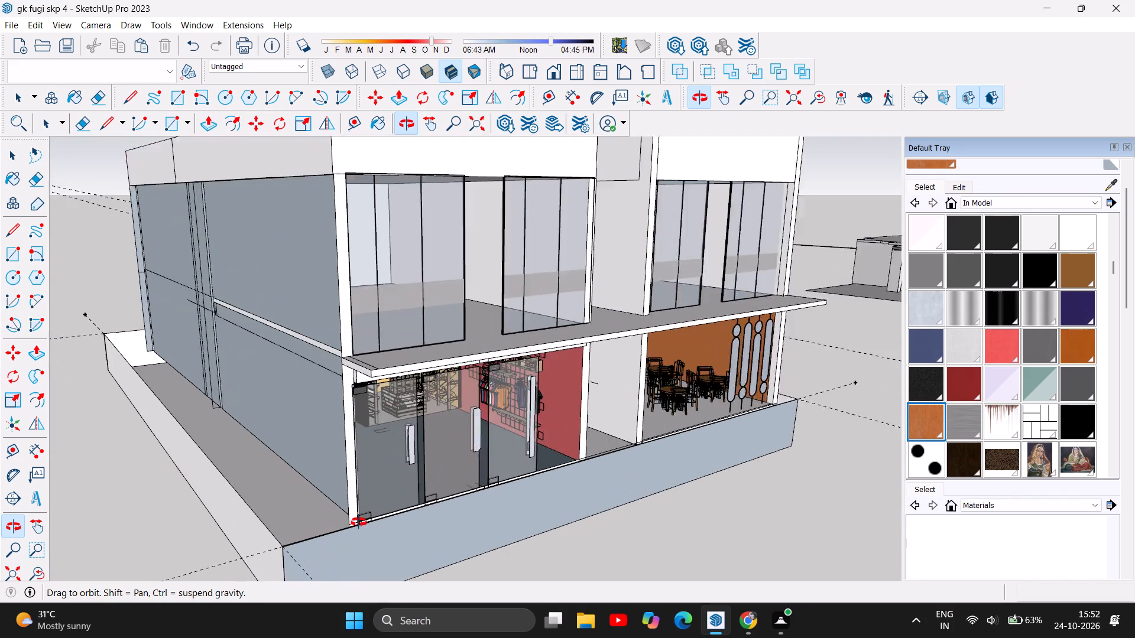
scroll(332, 530, up, 2)
scroll(305, 574, up, 7)
drag(303, 562, 351, 536)
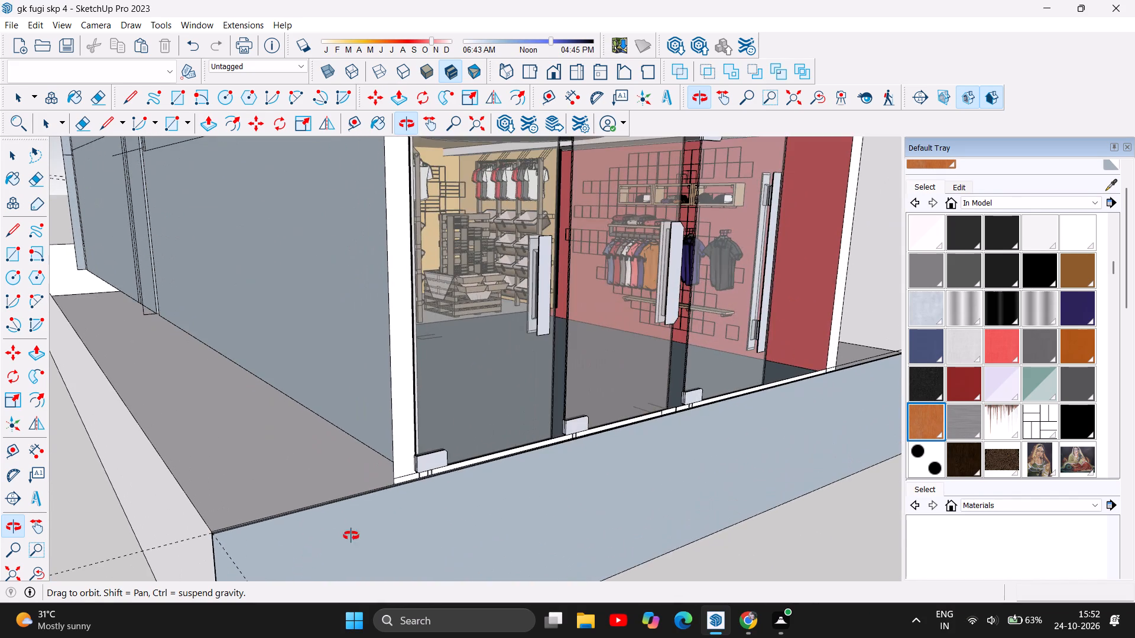
drag(351, 536, 534, 549)
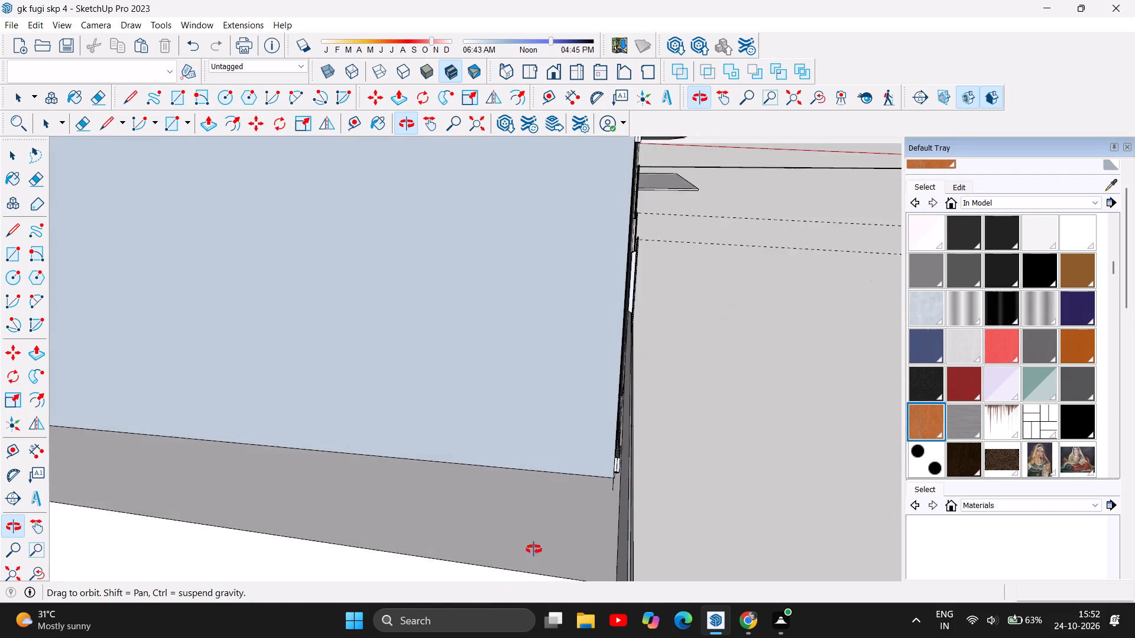
drag(534, 549, 539, 537)
scroll(542, 506, up, 6)
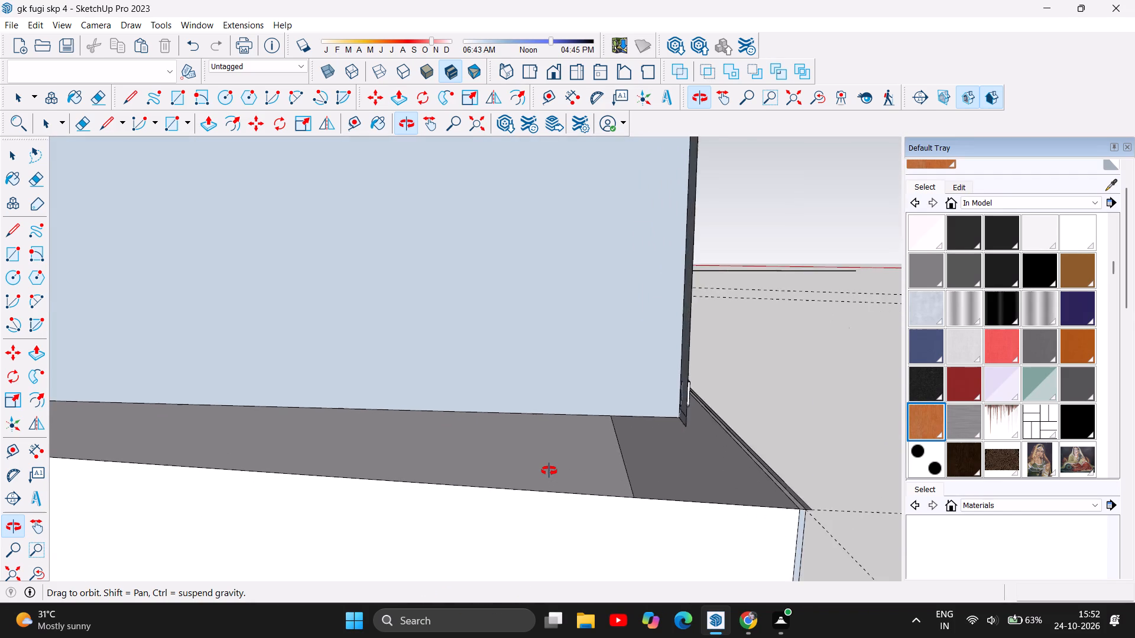
scroll(549, 471, up, 3)
drag(550, 471, 549, 430)
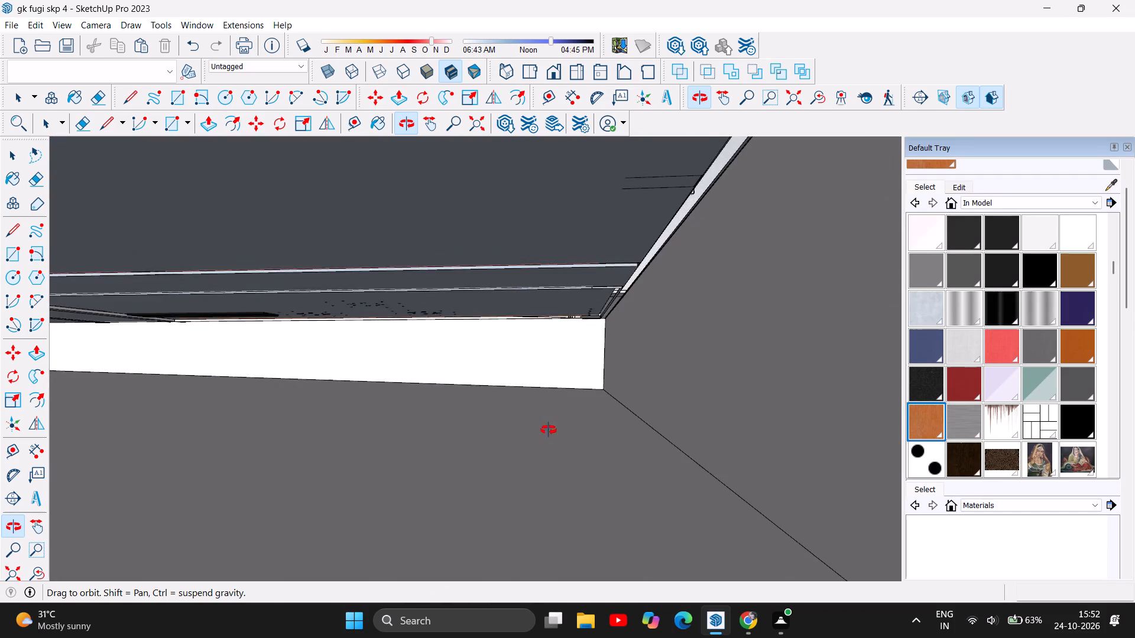
drag(549, 430, 514, 460)
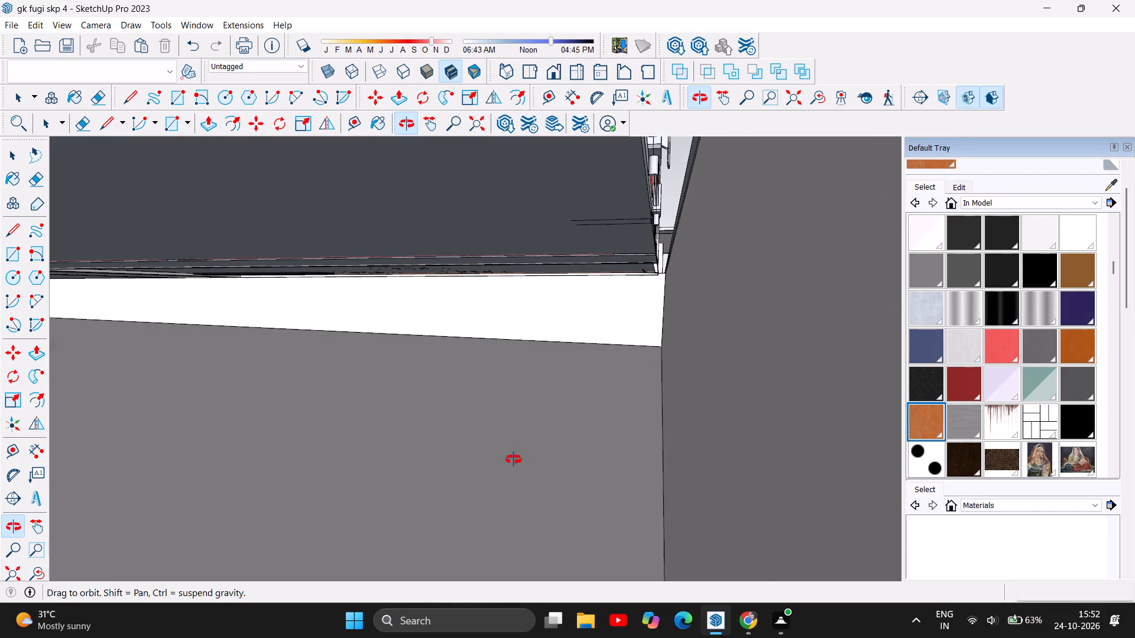
drag(514, 460, 520, 437)
click(202, 130)
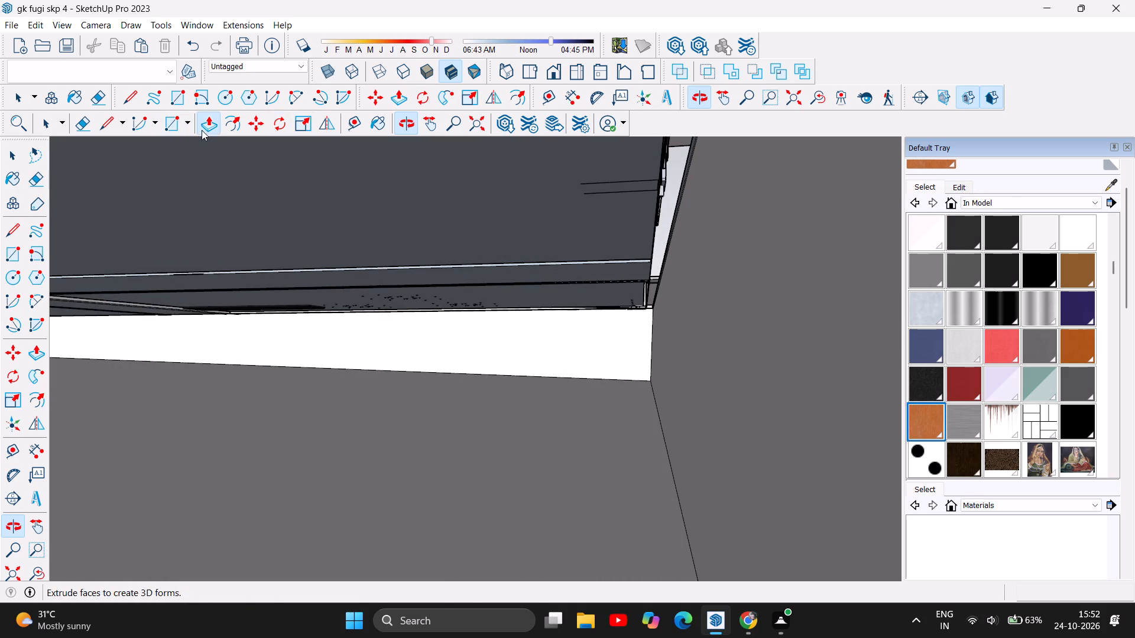
drag(751, 395, 719, 391)
click(716, 390)
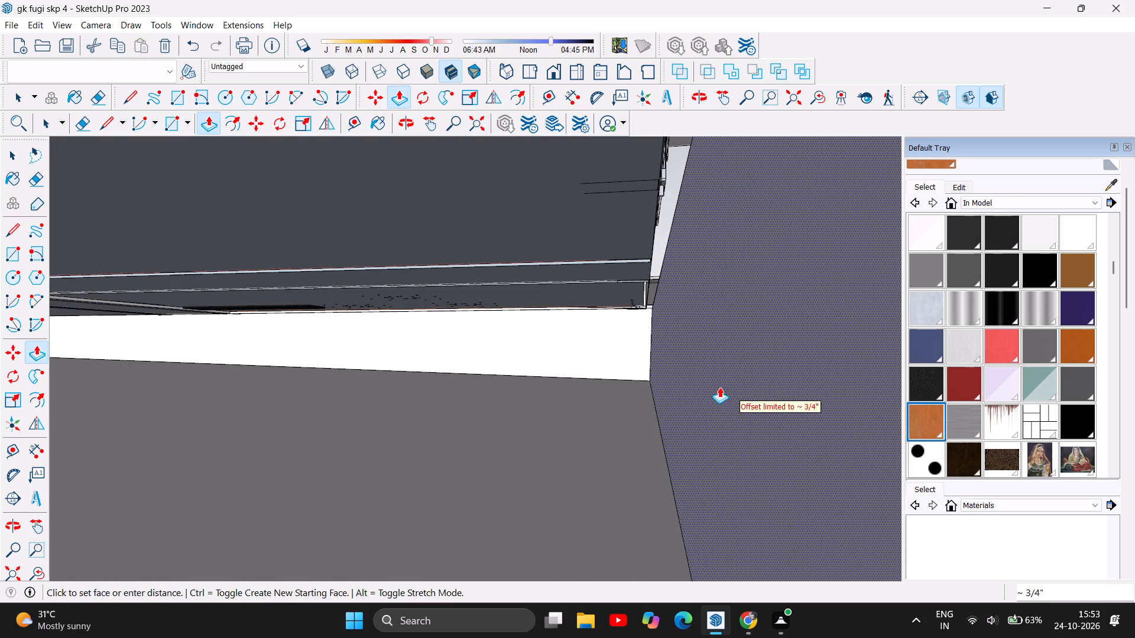
drag(747, 394, 662, 388)
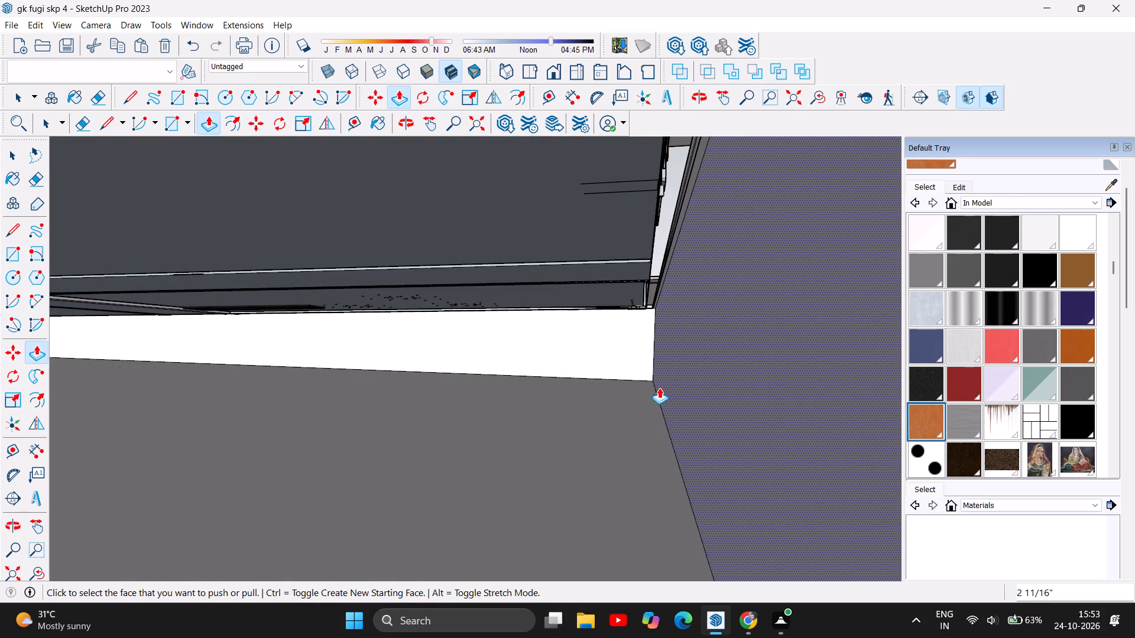
Raise the plinth's bottom face by 1' 3 7/16" to reduce the plinth's height.
click(520, 511)
drag(518, 513, 519, 449)
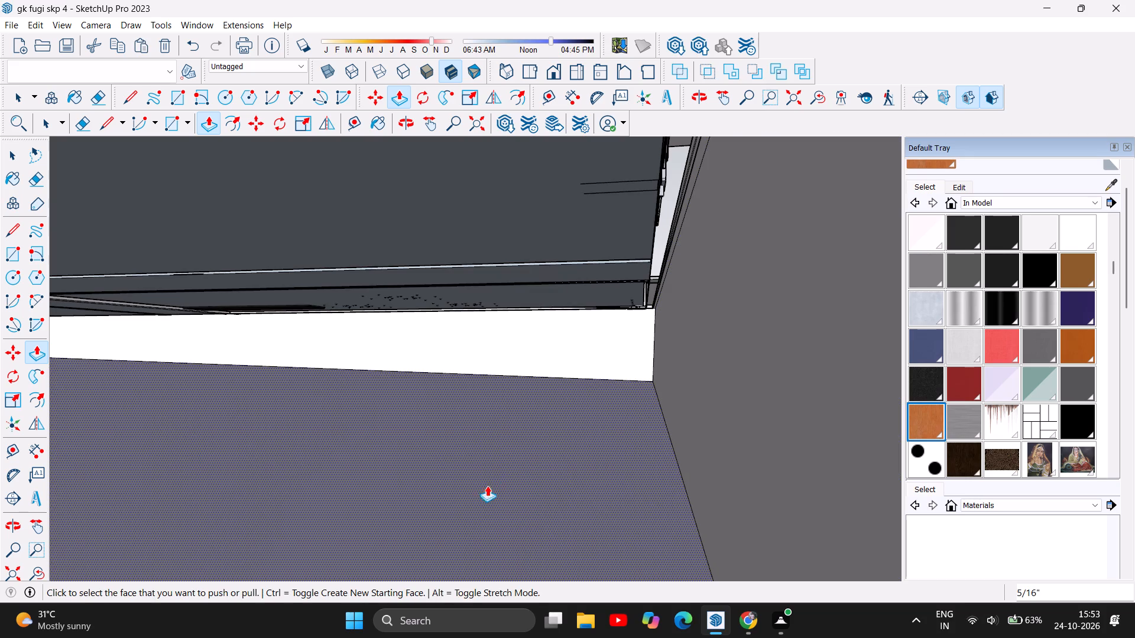
drag(473, 568, 465, 431)
drag(449, 530, 446, 463)
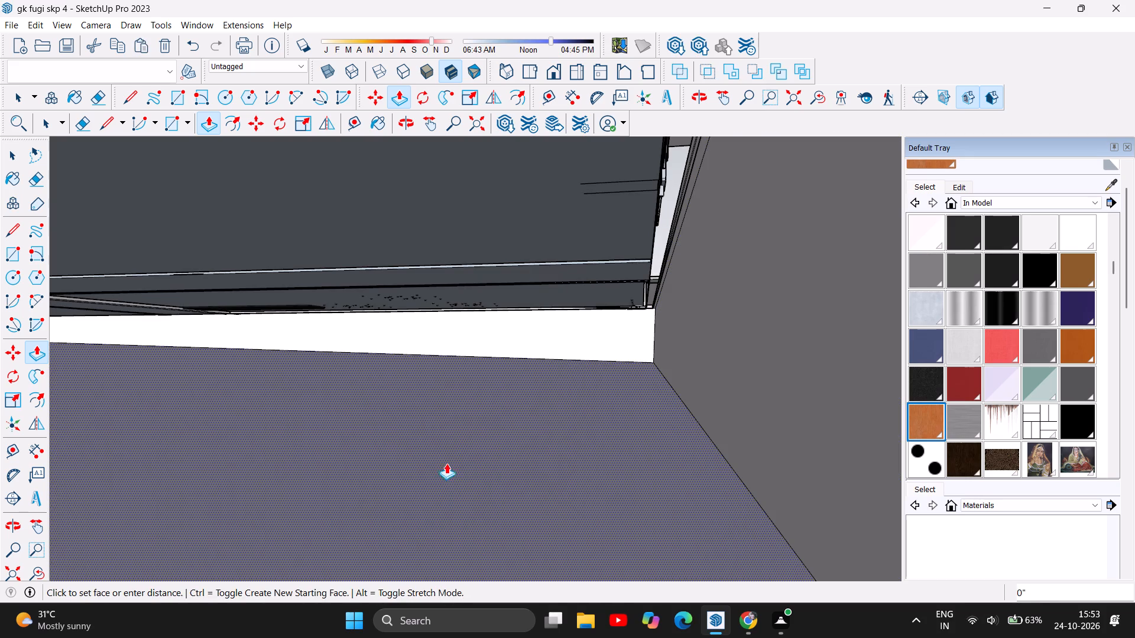
drag(446, 463, 460, 295)
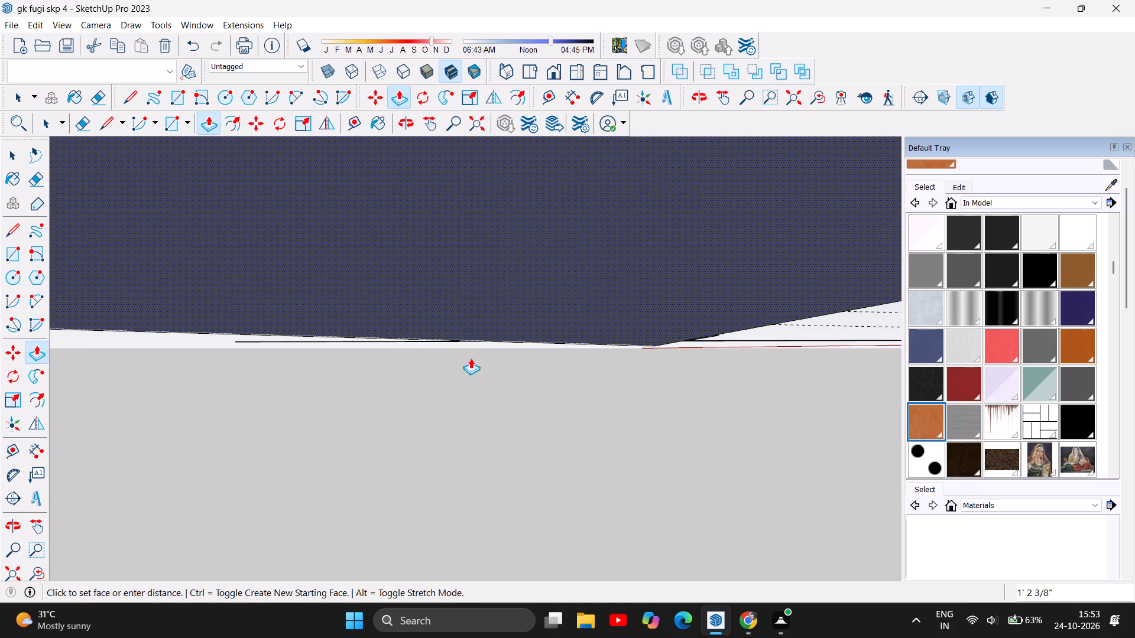
Push the ground-floor outer face of the clothing shop's long side wall inward by 9".
scroll(557, 533, down, 1)
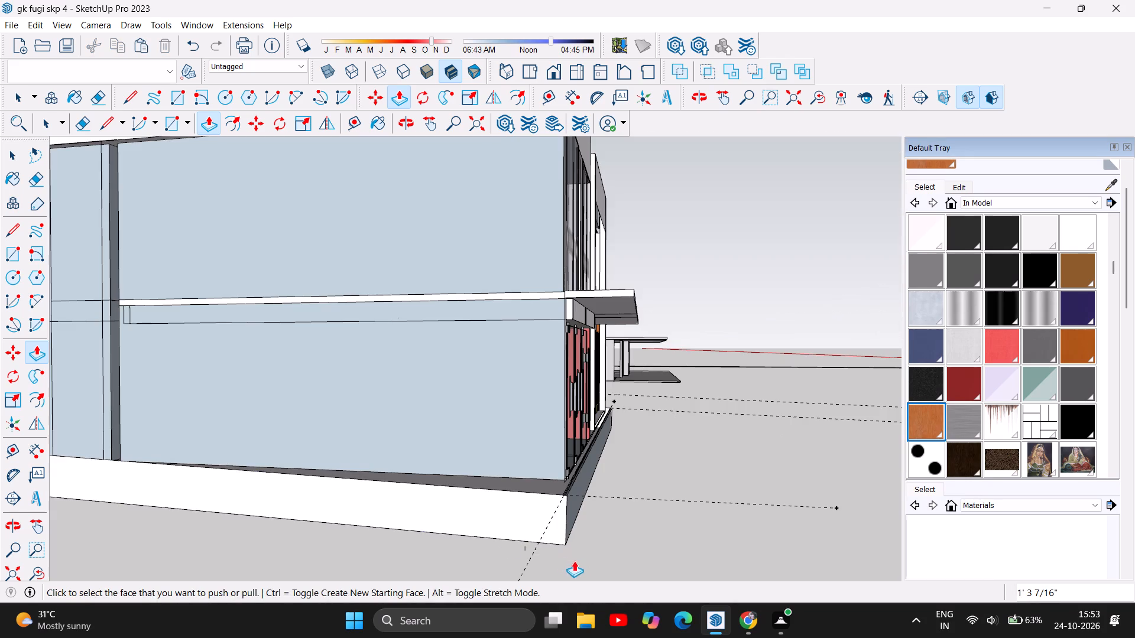
scroll(470, 512, up, 5)
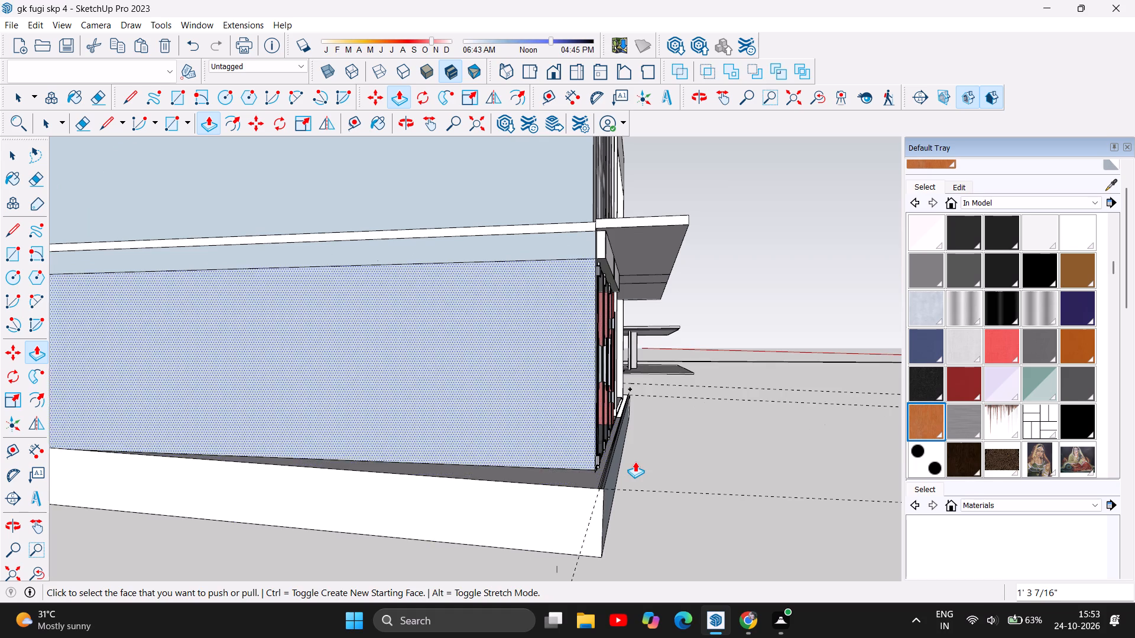
scroll(635, 461, up, 6)
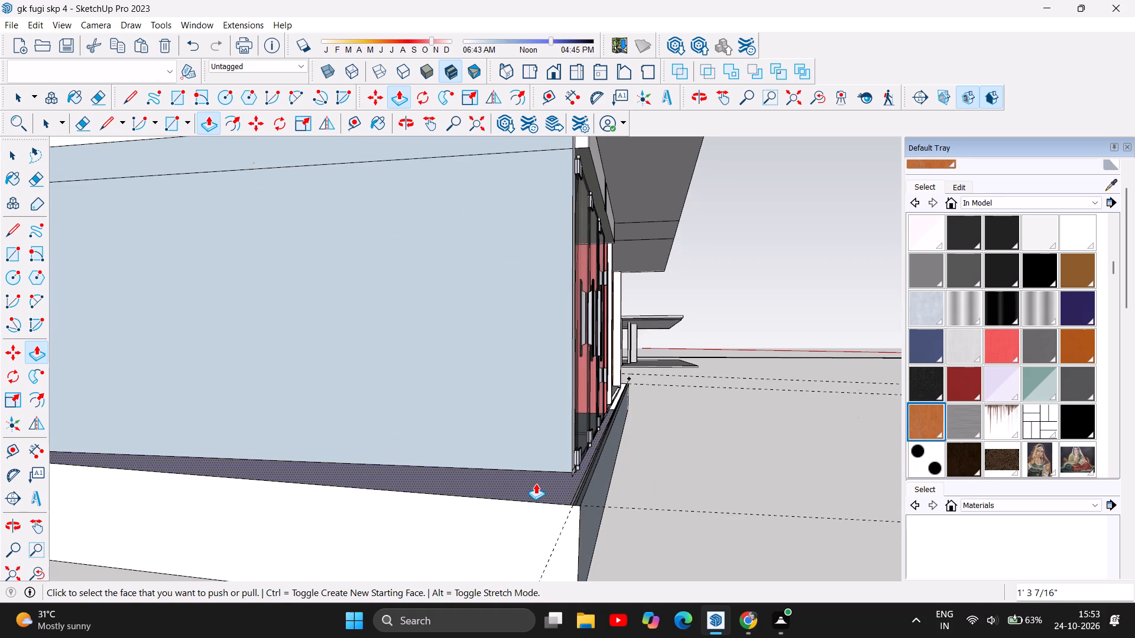
drag(536, 483, 538, 463)
click(538, 463)
scroll(586, 486, up, 2)
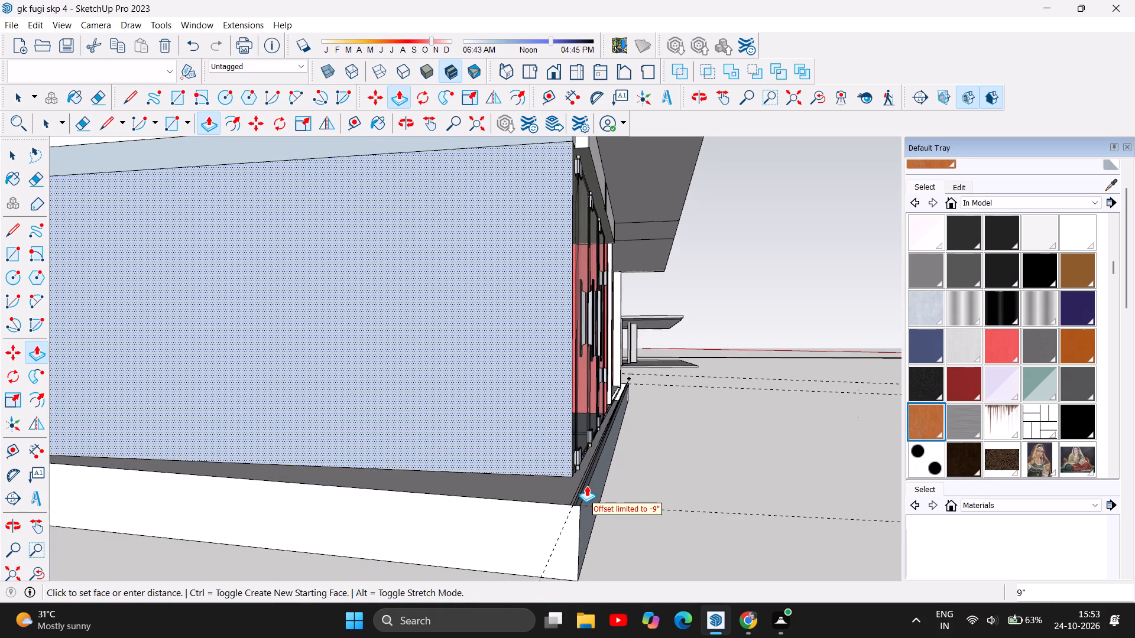
scroll(586, 486, up, 11)
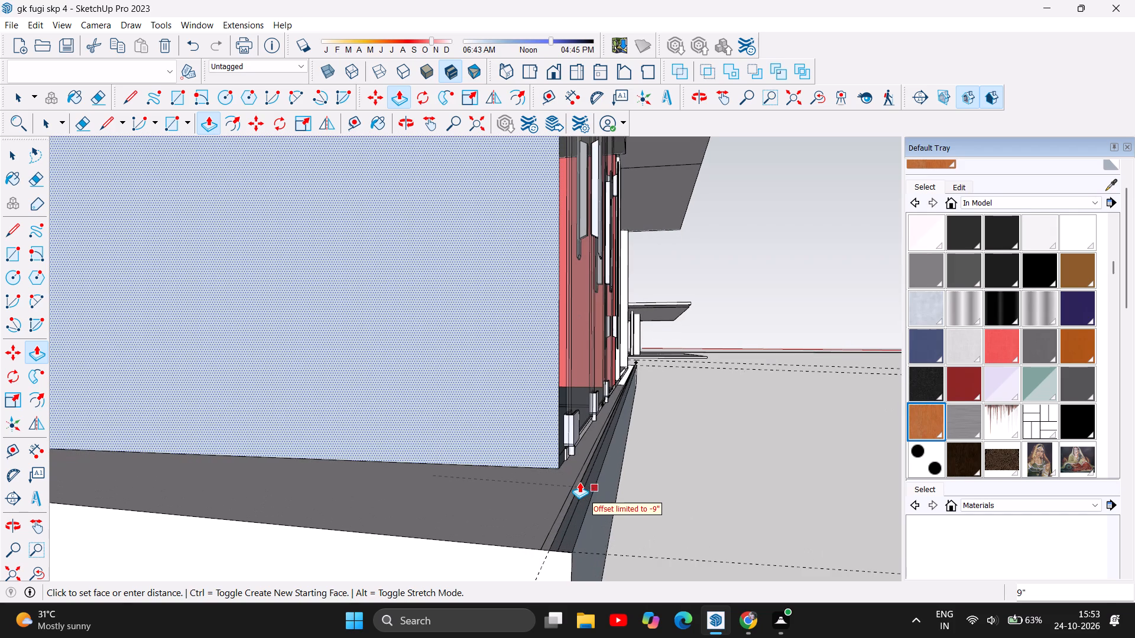
scroll(549, 516, up, 5)
scroll(631, 423, down, 2)
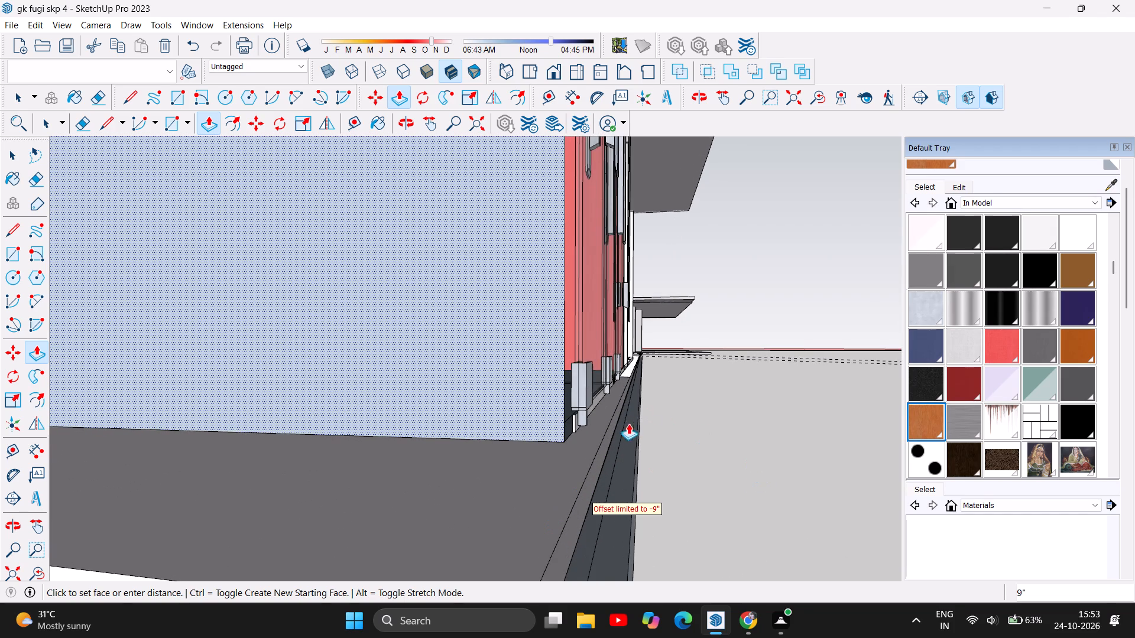
scroll(628, 424, down, 8)
scroll(388, 533, down, 13)
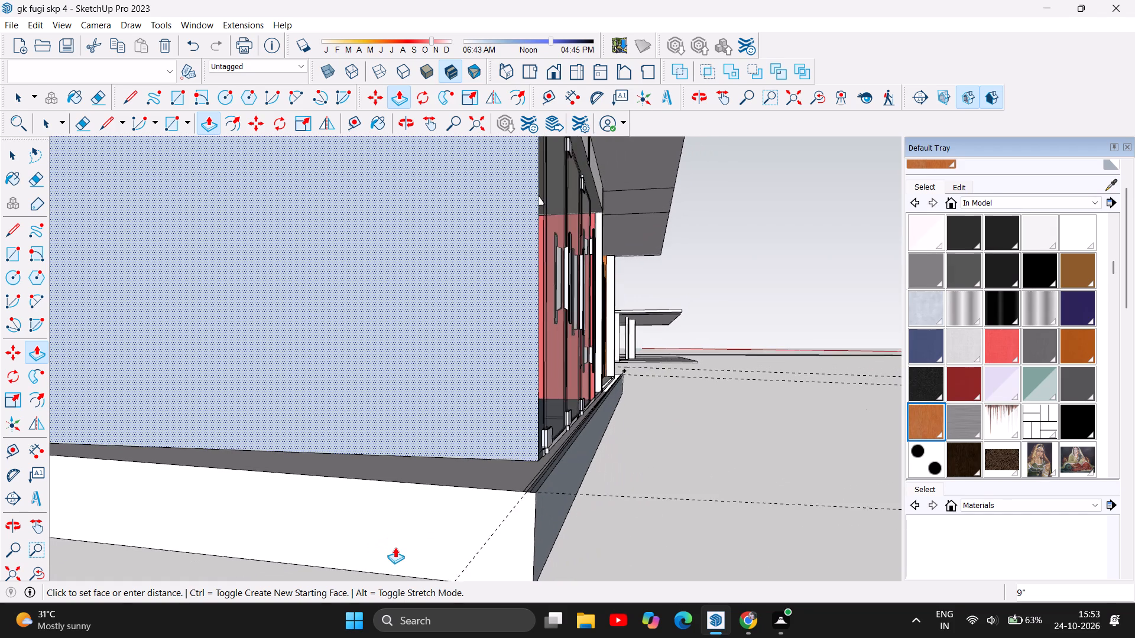
scroll(393, 548, down, 7)
scroll(638, 515, down, 5)
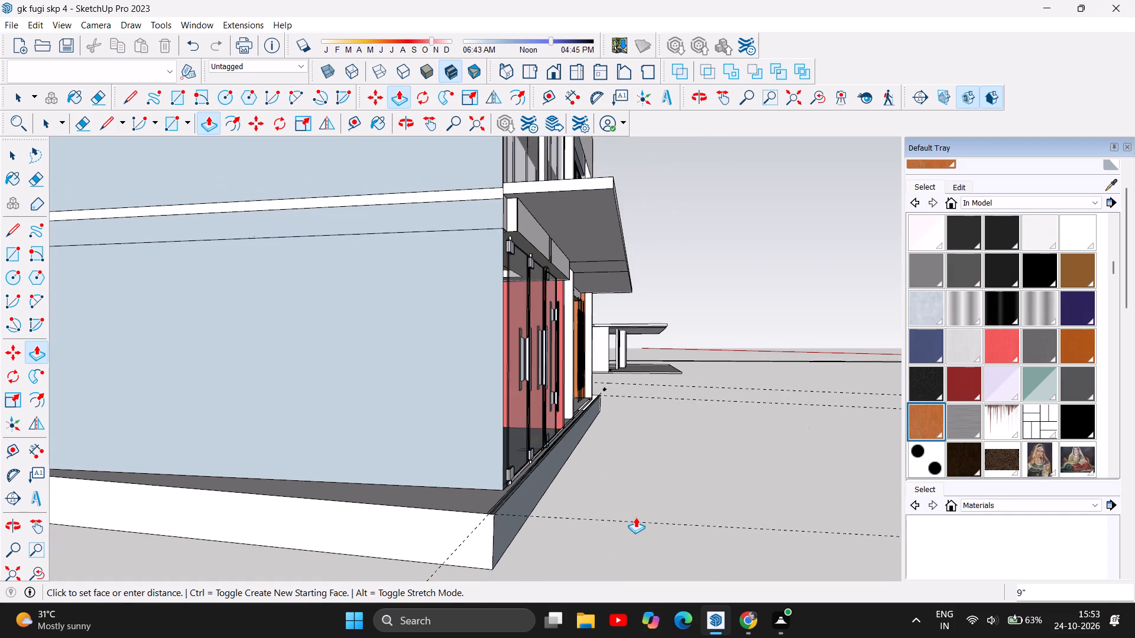
Examine the ground-floor front from the clothing shop's corner across to the café's corner and its decorative screen.
click(410, 118)
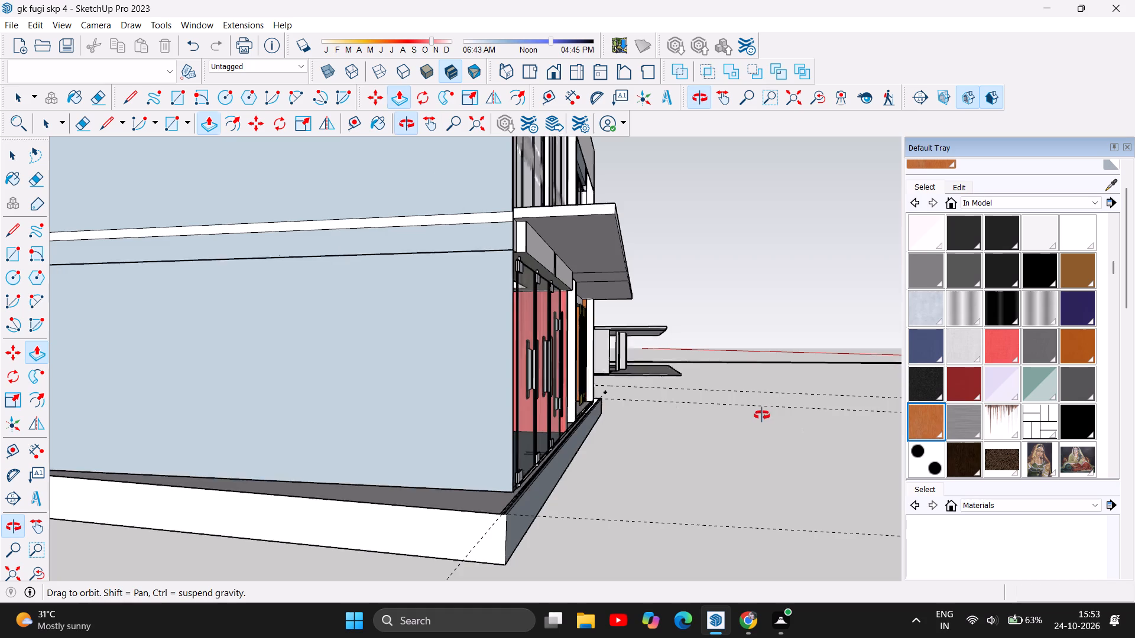
drag(763, 417, 478, 432)
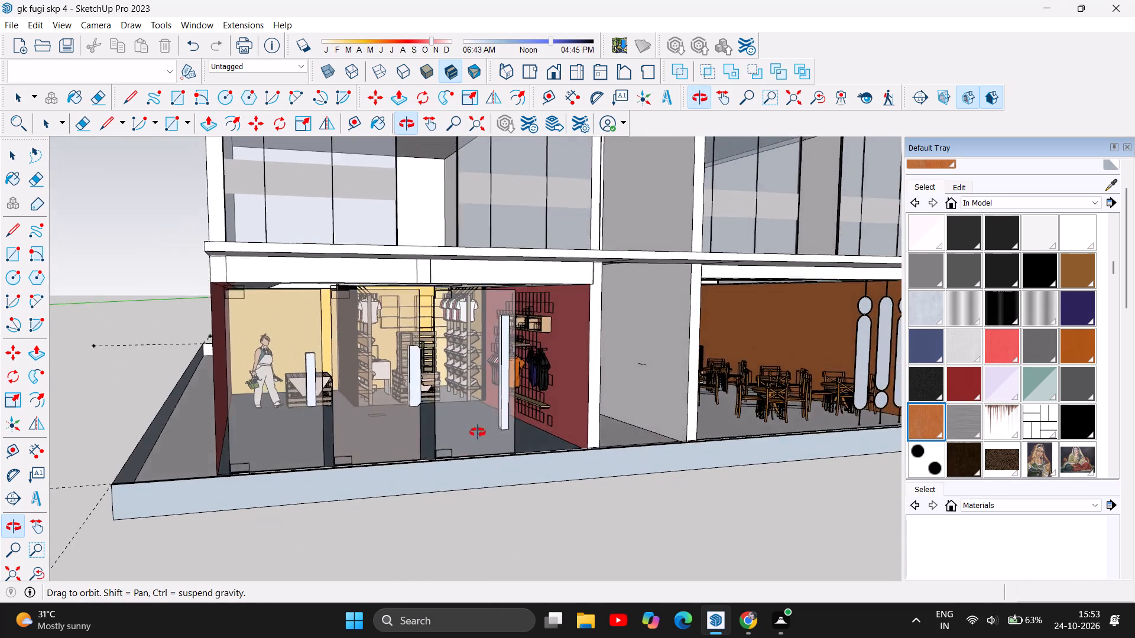
drag(478, 432, 649, 479)
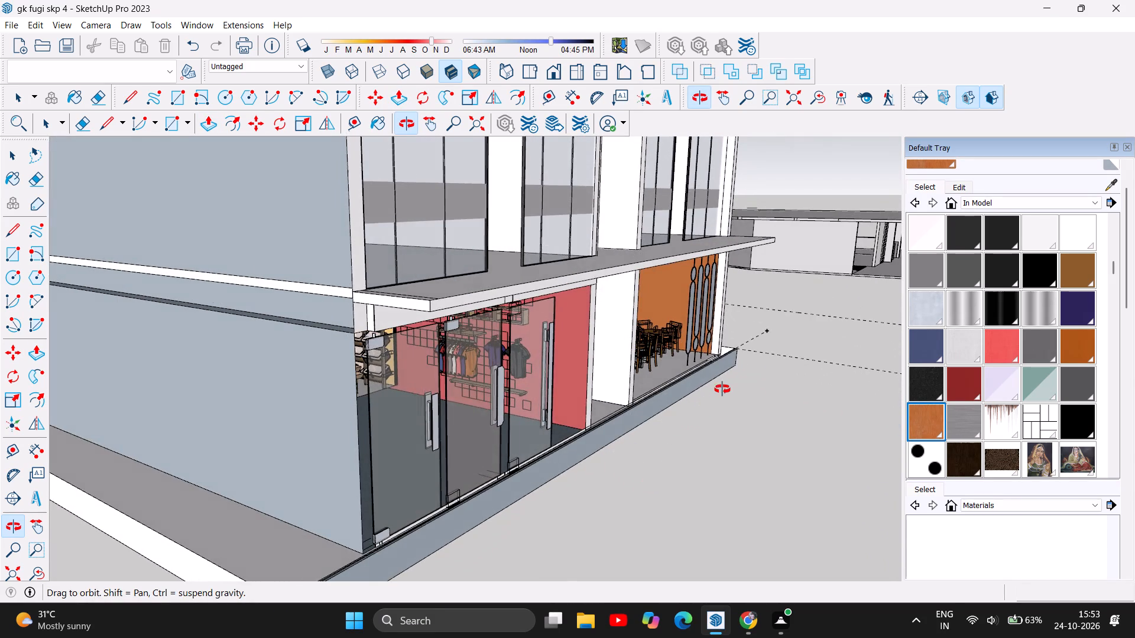
scroll(722, 389, down, 3)
drag(462, 462, 300, 510)
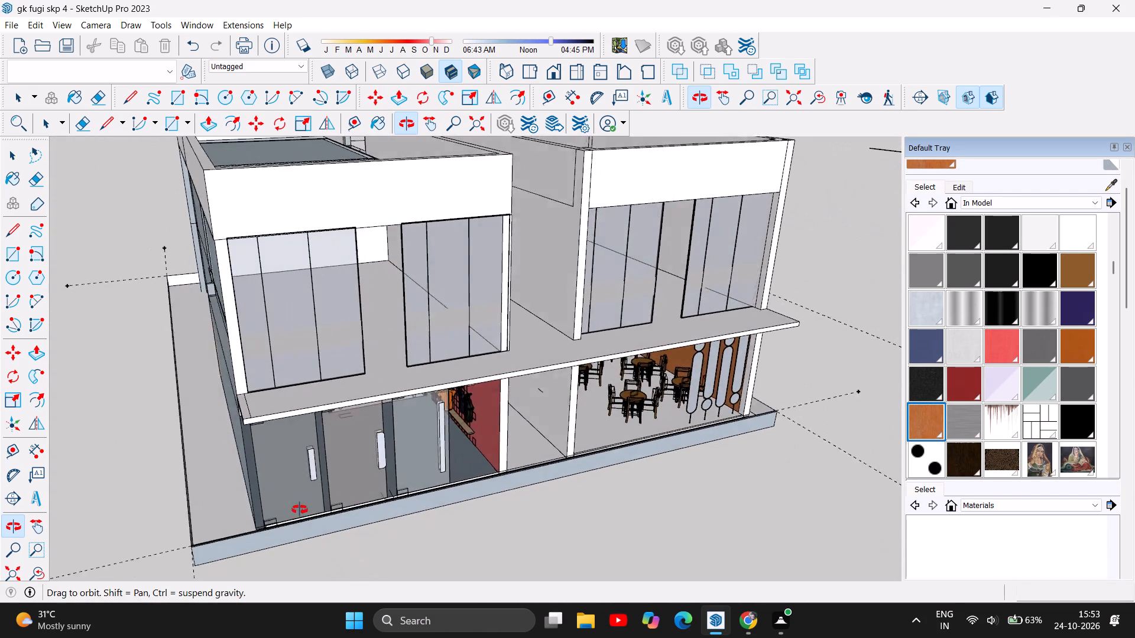
drag(300, 510, 181, 472)
drag(677, 549, 475, 531)
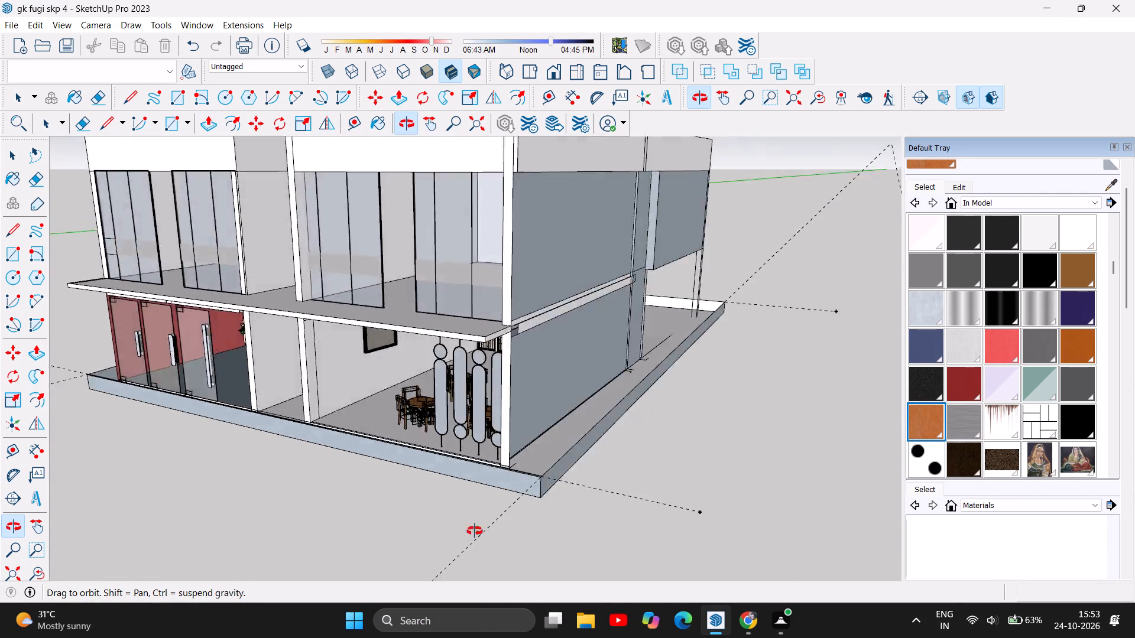
drag(475, 531, 586, 541)
scroll(508, 436, up, 3)
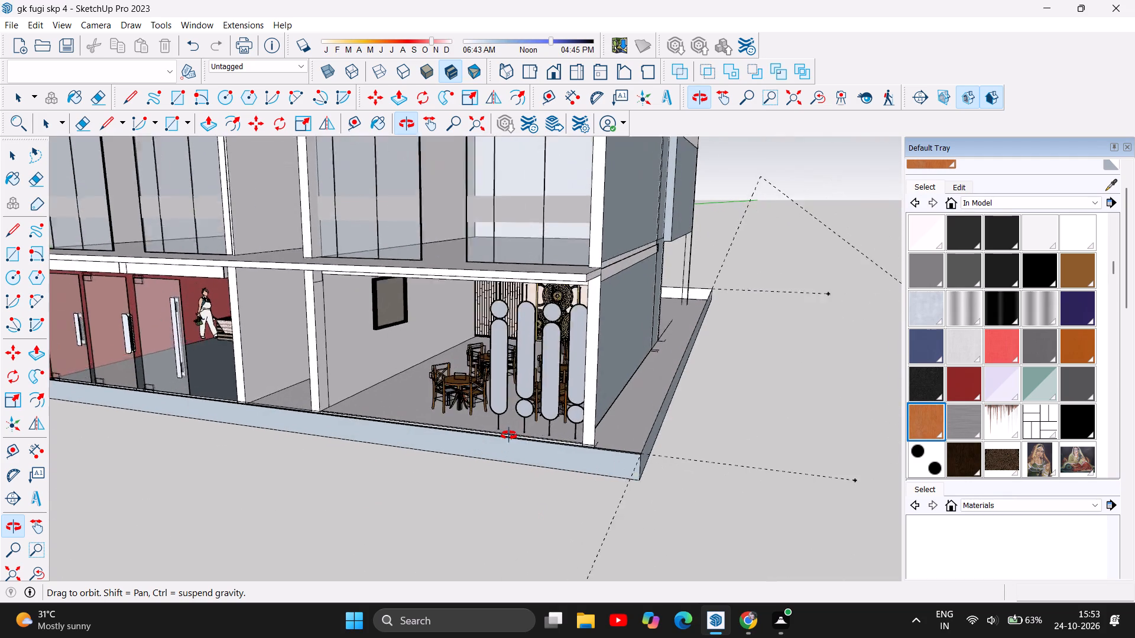
scroll(509, 435, up, 12)
drag(622, 493, 578, 490)
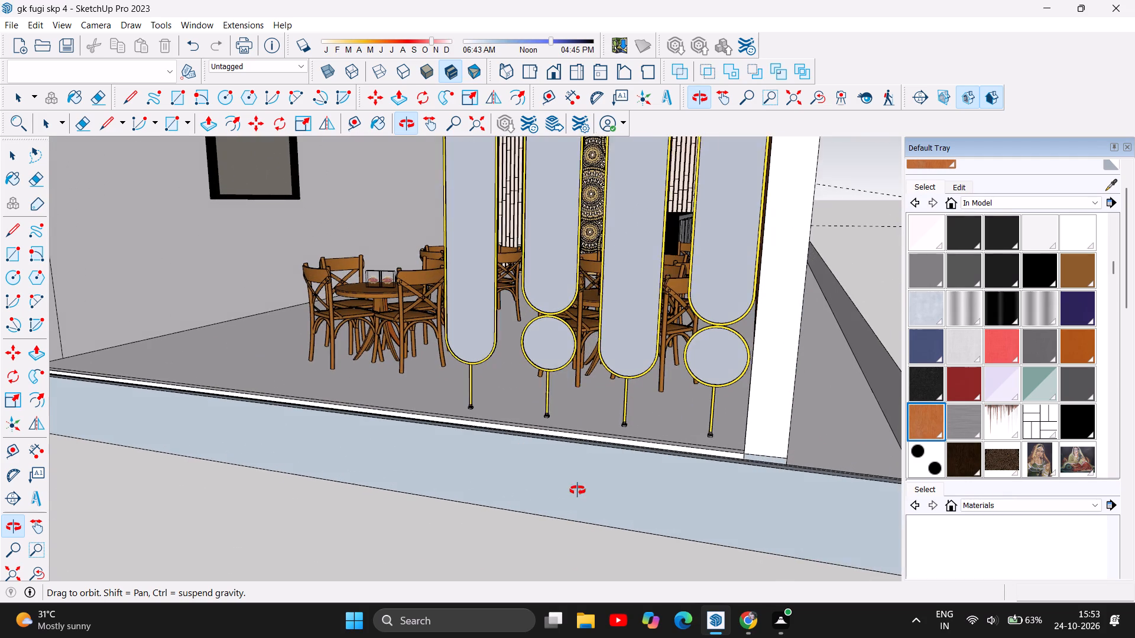
Raise the plinth's top face by 5 9/16", working at the foot of the wall near the café's corner.
drag(578, 490, 331, 474)
scroll(401, 466, up, 8)
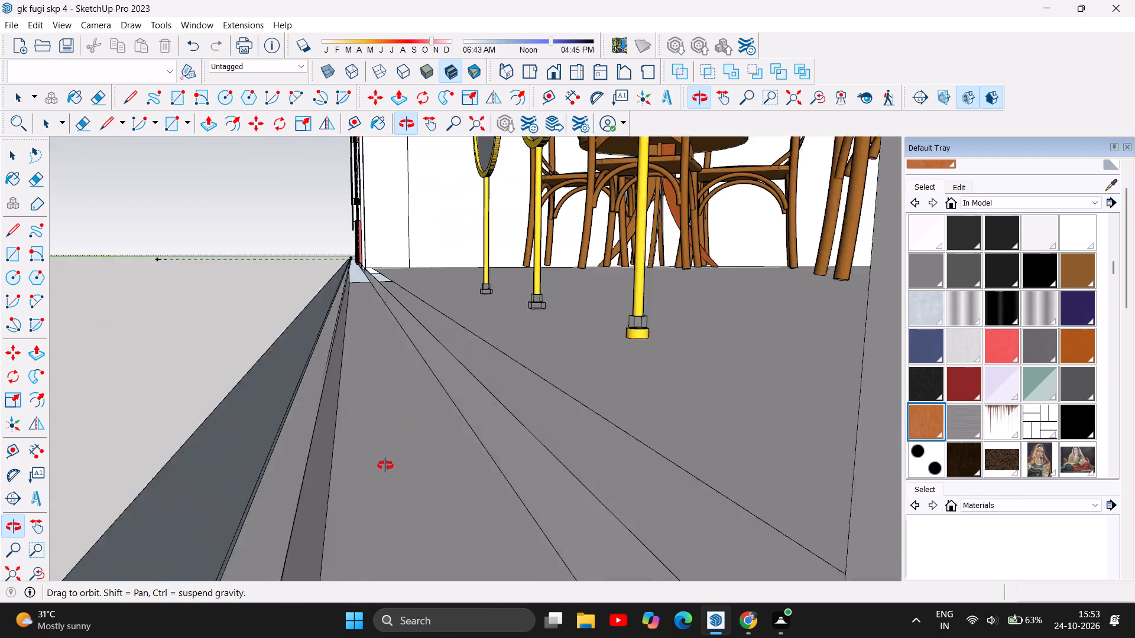
scroll(385, 466, up, 2)
scroll(368, 438, down, 4)
scroll(348, 362, down, 4)
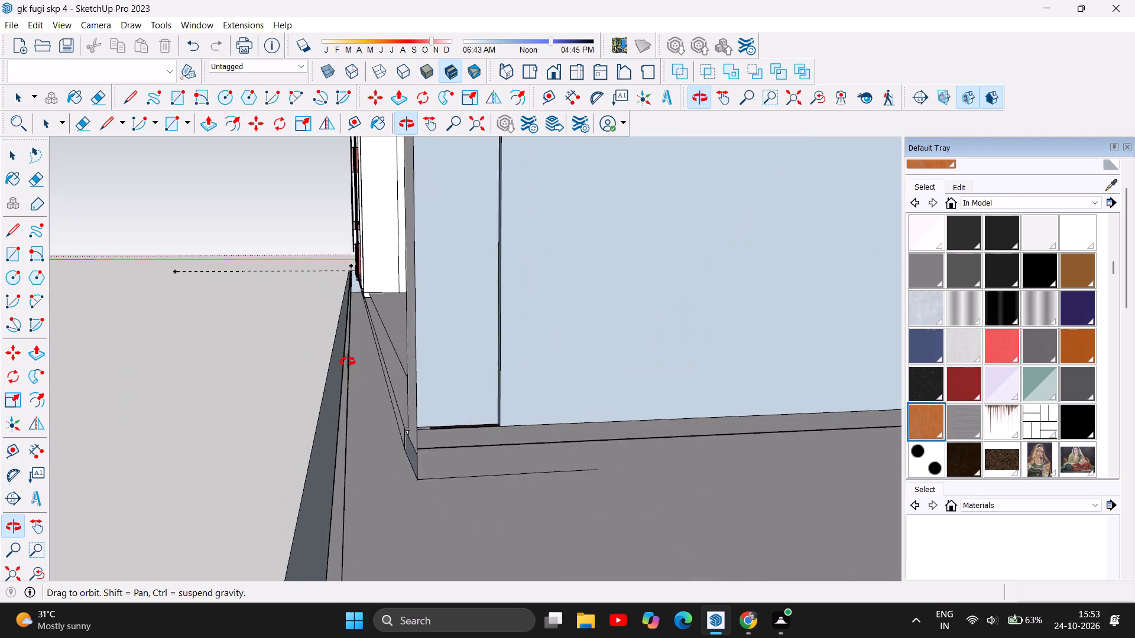
drag(345, 448, 244, 490)
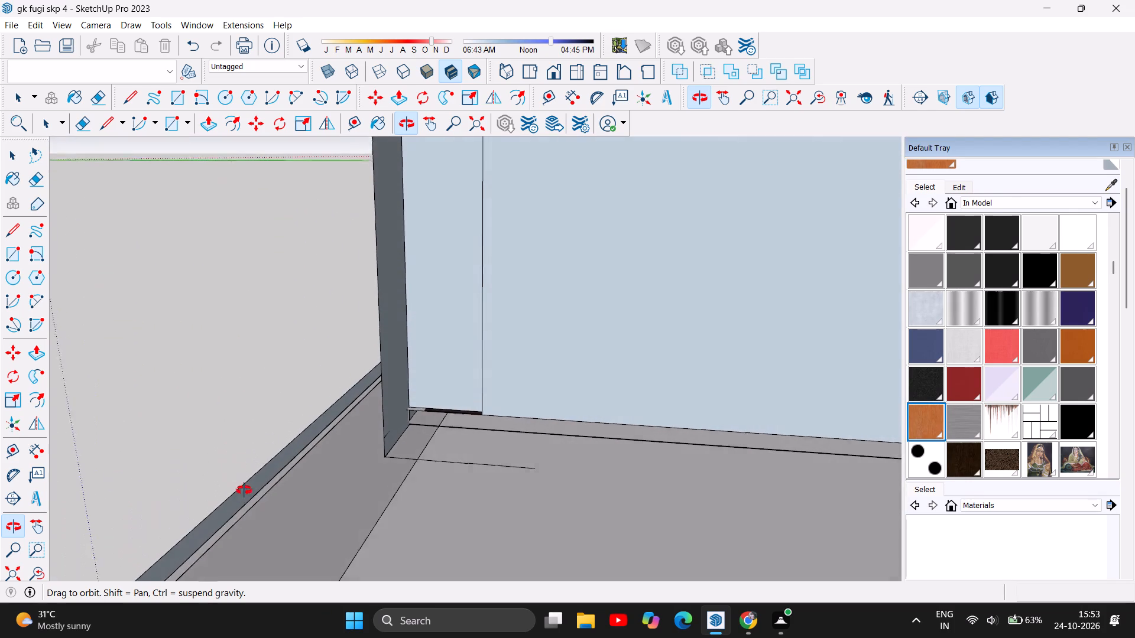
drag(244, 490, 247, 491)
click(447, 555)
scroll(447, 555, up, 6)
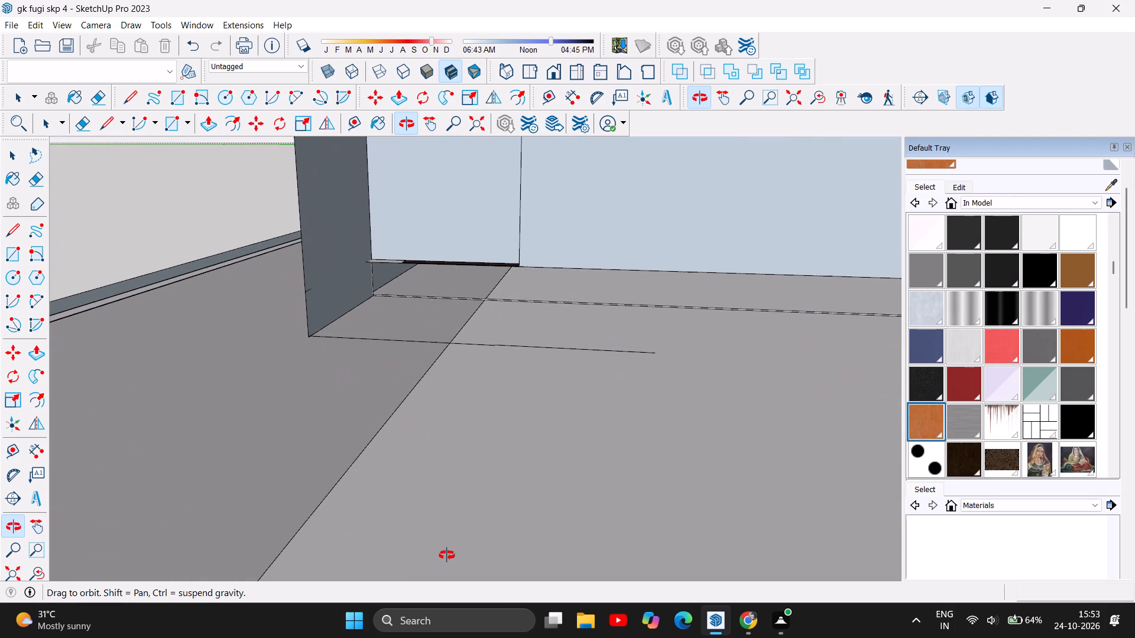
scroll(447, 555, up, 3)
scroll(447, 555, down, 3)
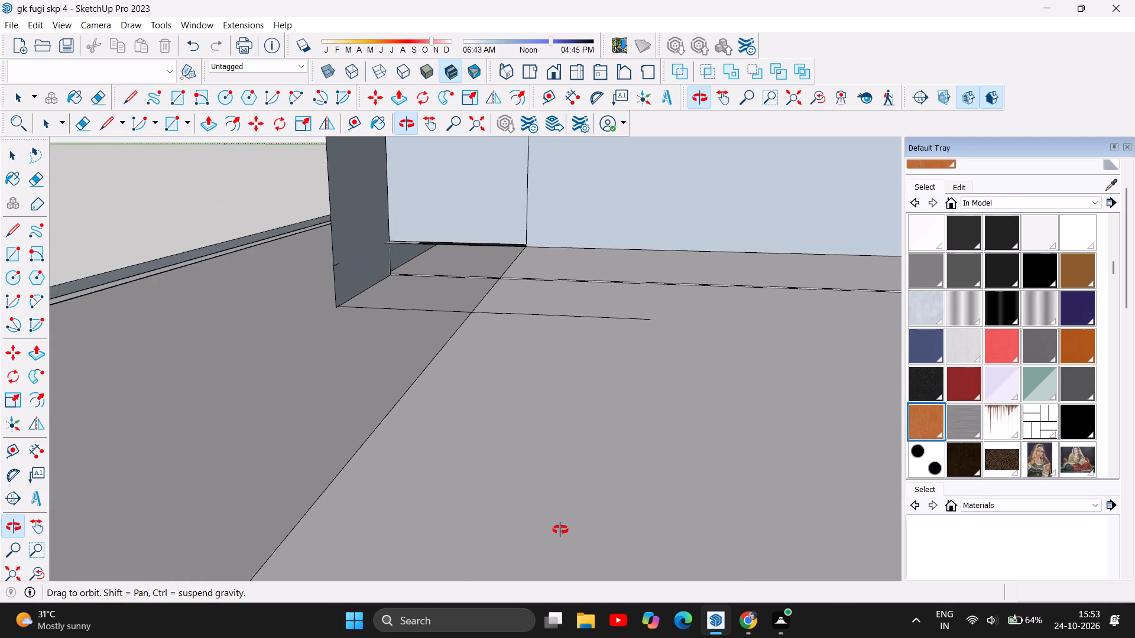
drag(559, 530, 527, 338)
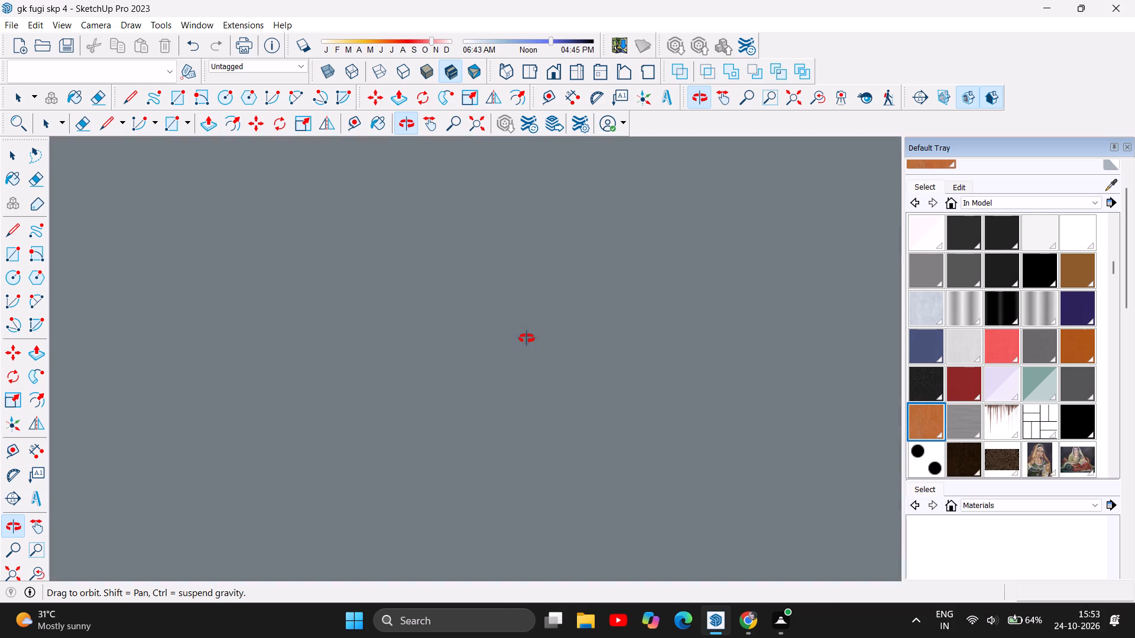
drag(527, 338, 484, 385)
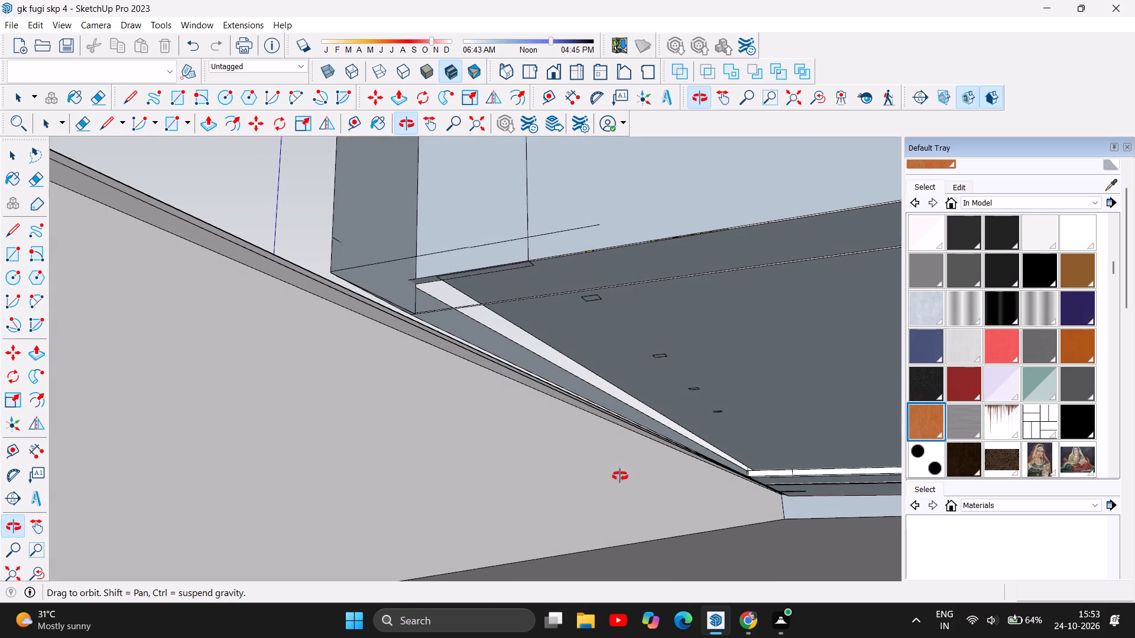
click(208, 122)
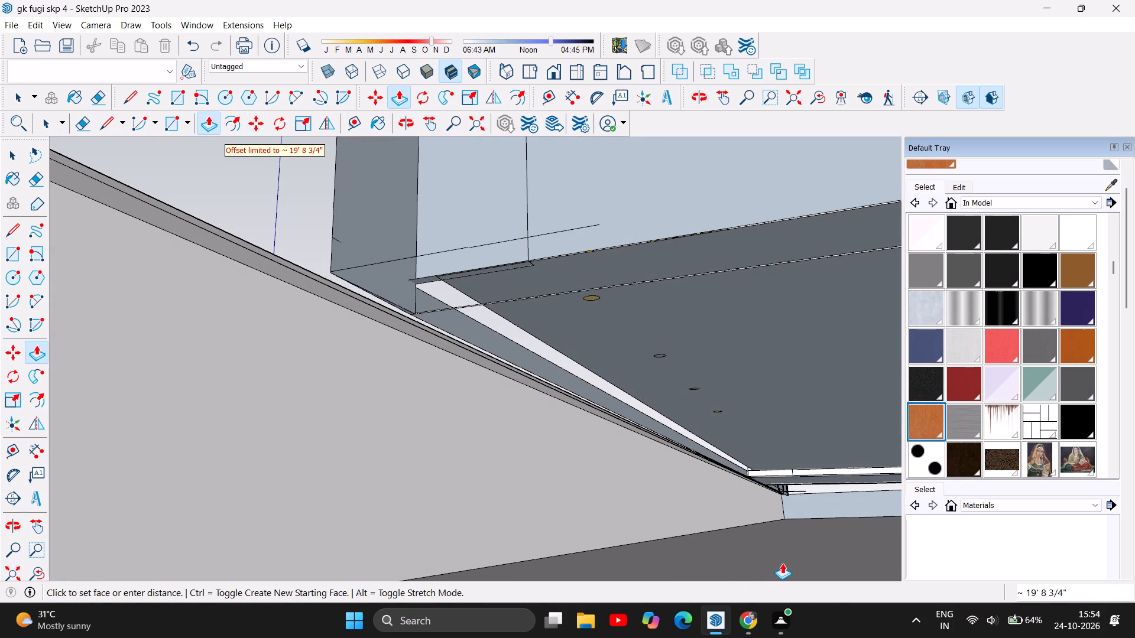
click(782, 563)
drag(811, 554, 816, 533)
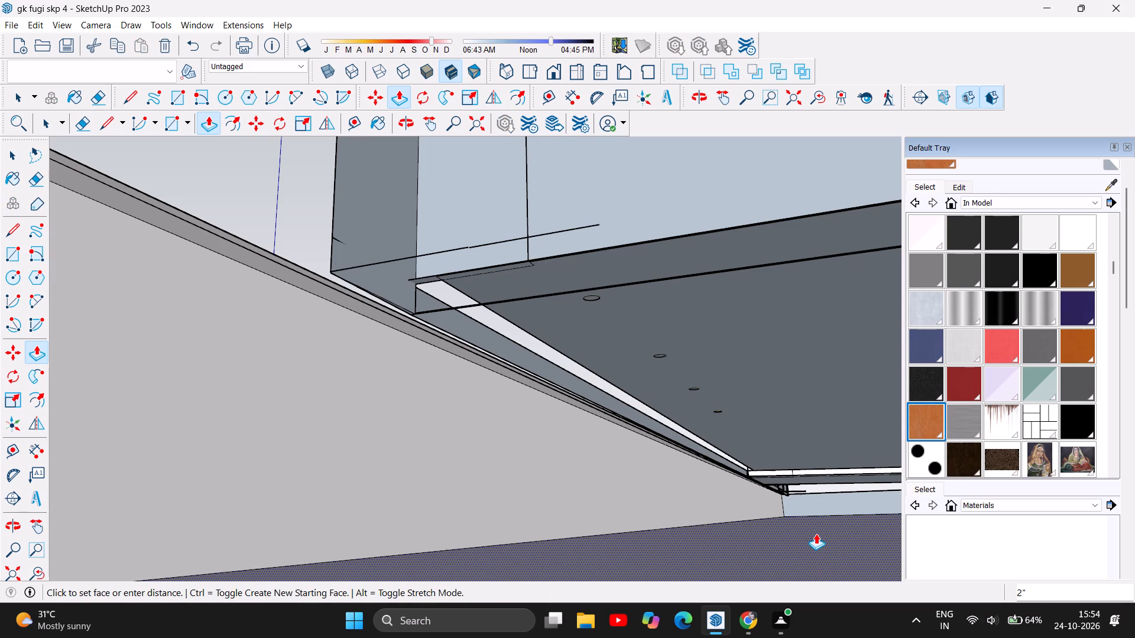
drag(816, 533, 816, 502)
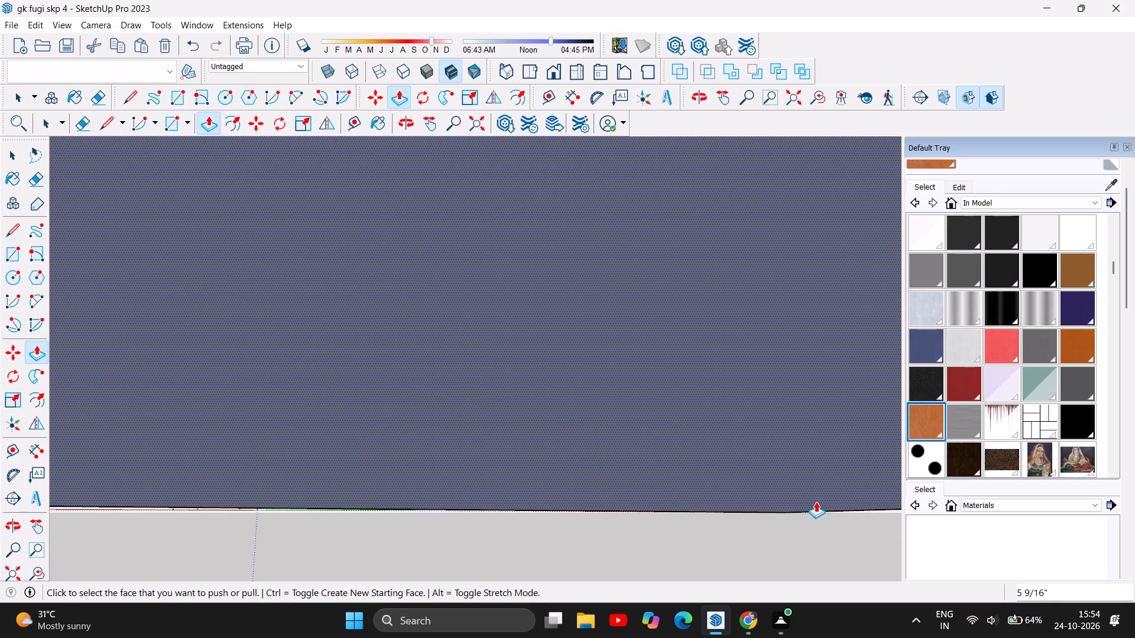
Examine the whole building from outside, including the plinth's edges and underside and the café's side wall.
click(410, 117)
drag(490, 287, 500, 362)
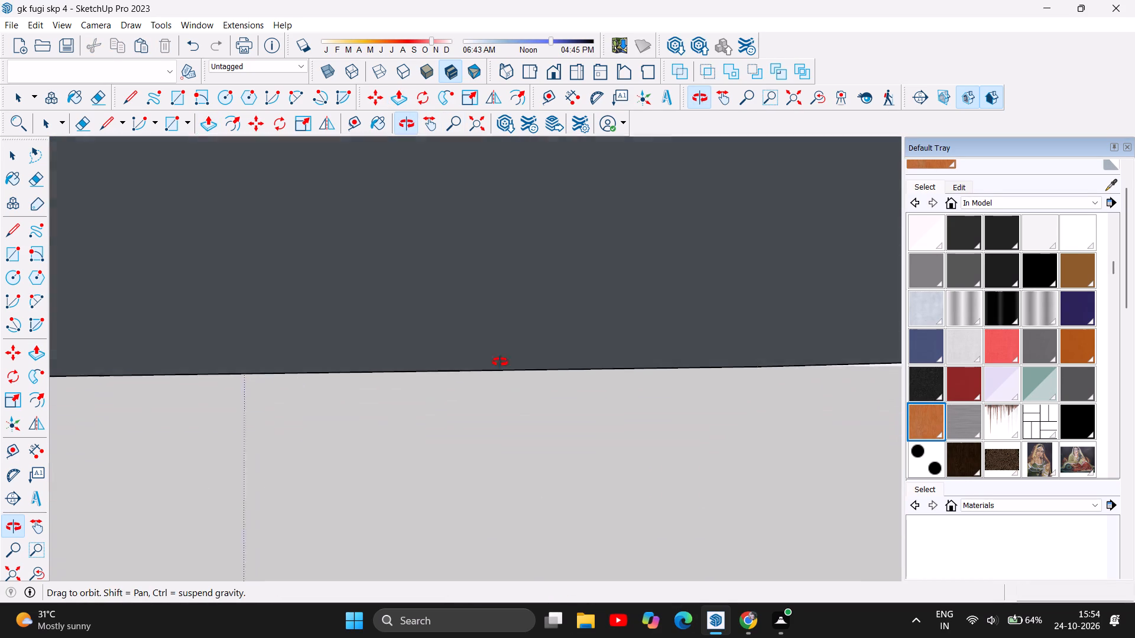
drag(500, 362, 504, 435)
scroll(507, 434, down, 2)
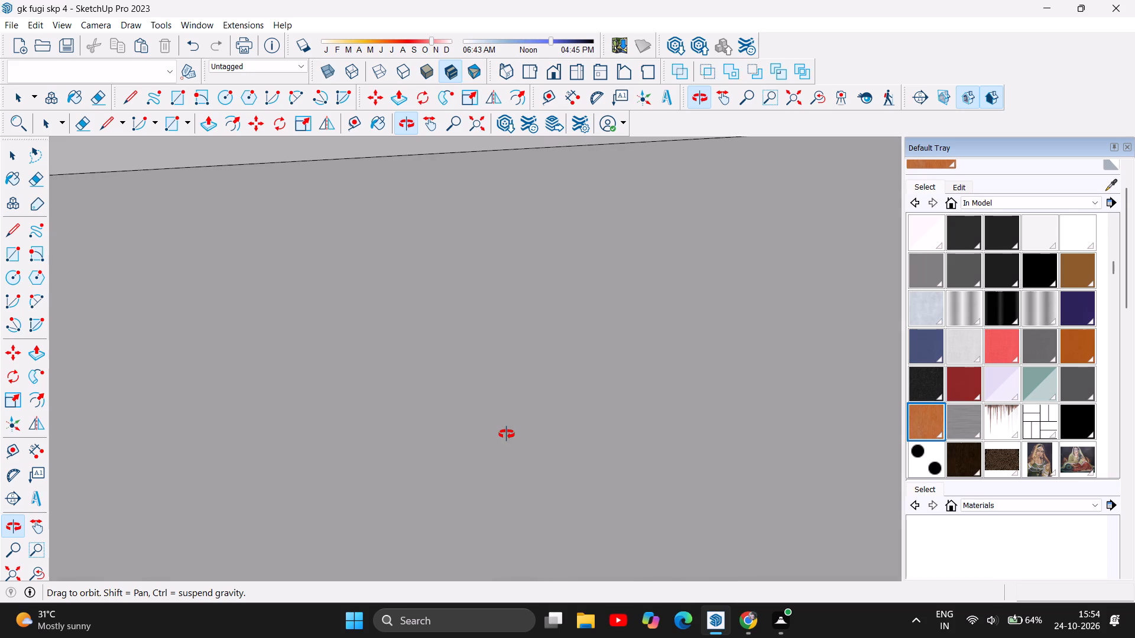
scroll(507, 434, down, 10)
drag(530, 354, 523, 393)
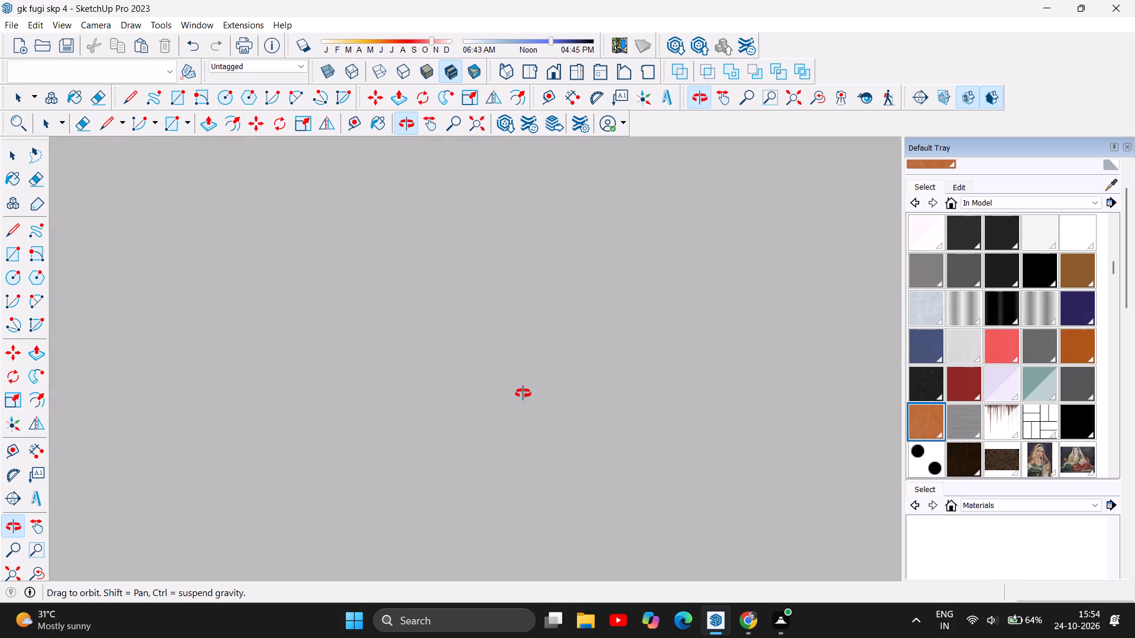
drag(523, 393, 526, 381)
scroll(526, 381, down, 5)
scroll(543, 429, down, 4)
drag(586, 444, 619, 263)
scroll(502, 478, down, 17)
scroll(507, 481, down, 12)
scroll(585, 483, down, 5)
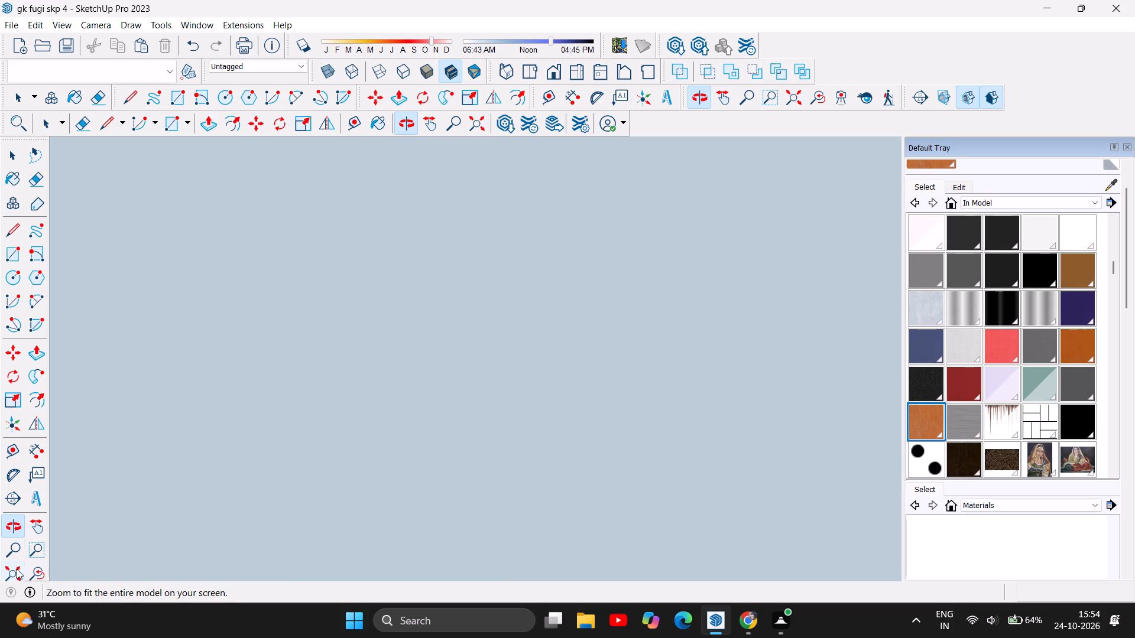
click(17, 569)
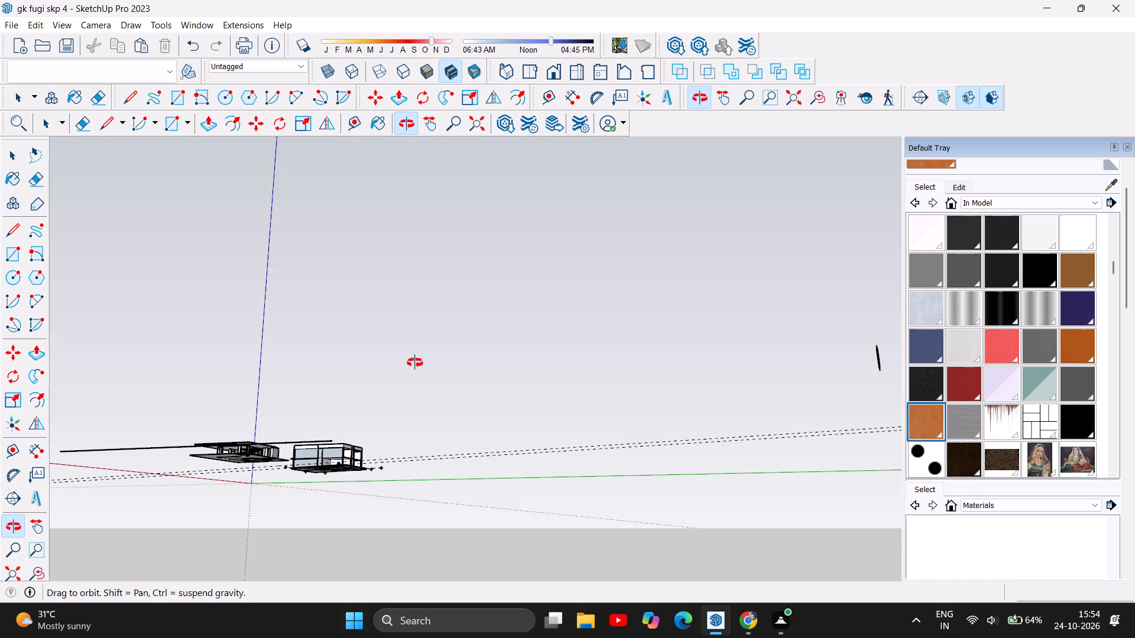
scroll(325, 453, up, 7)
drag(338, 484, 336, 543)
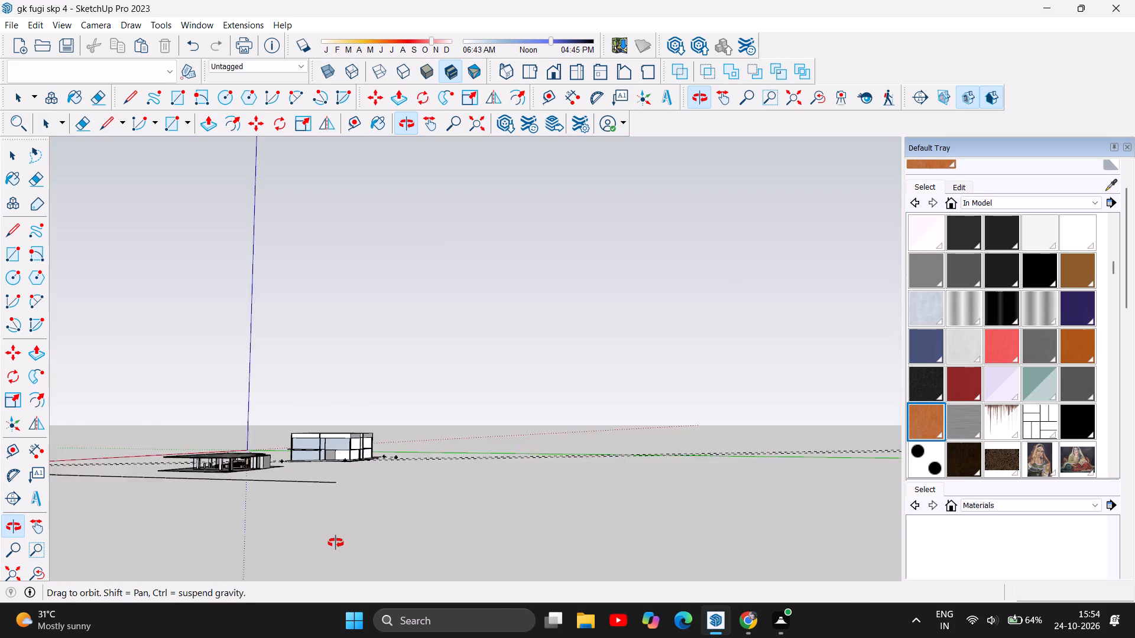
drag(336, 543, 336, 548)
scroll(333, 438, up, 7)
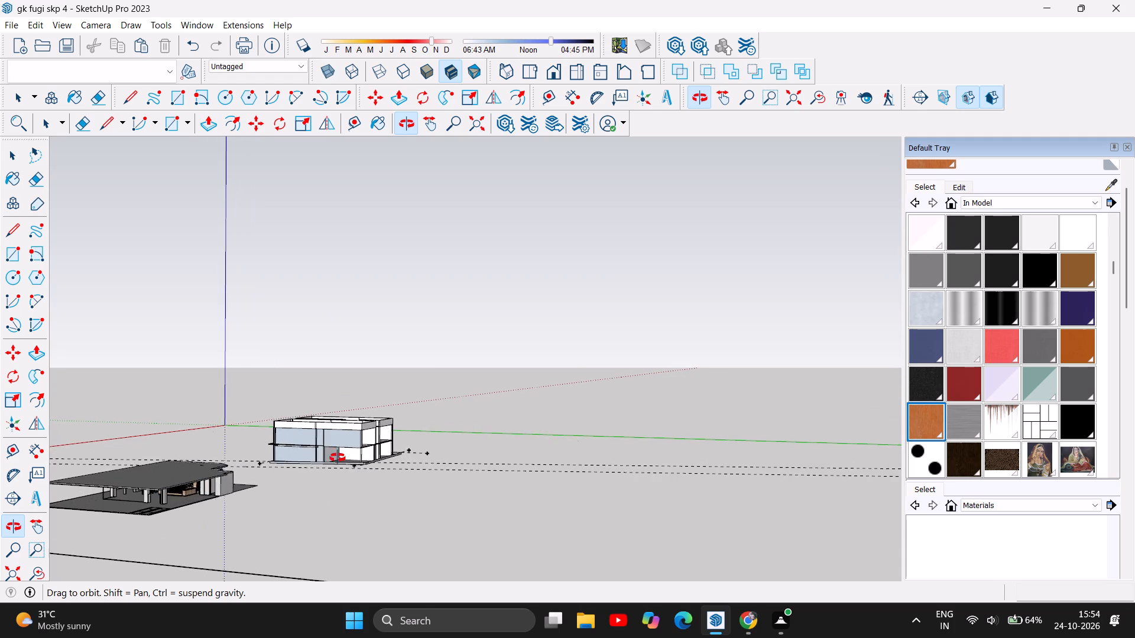
scroll(338, 458, up, 15)
scroll(338, 461, up, 7)
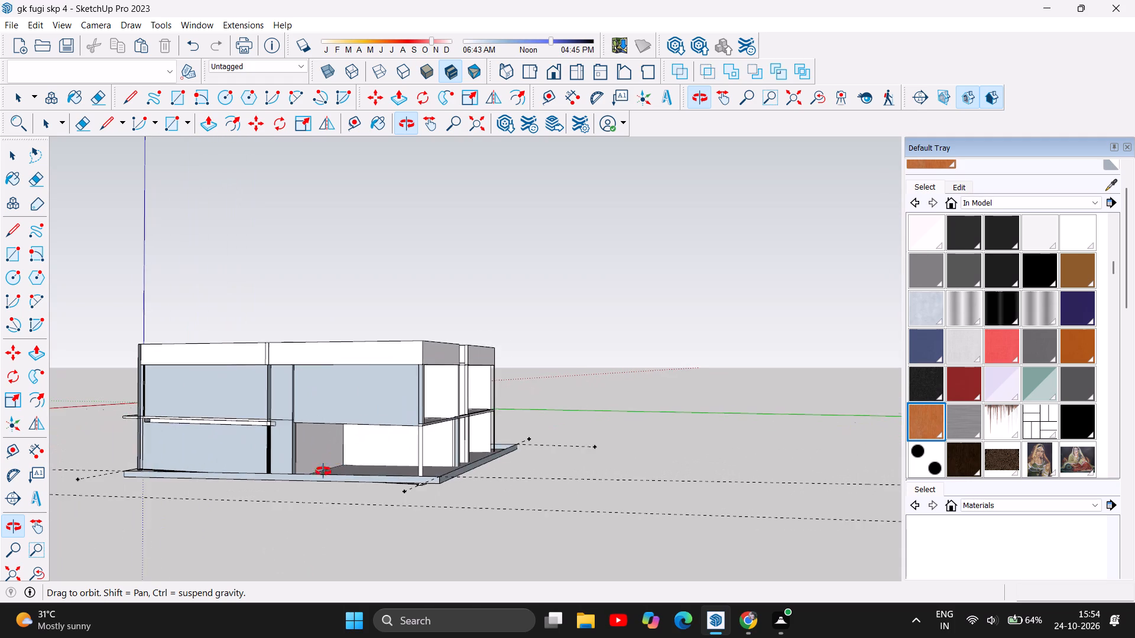
scroll(313, 479, up, 12)
drag(475, 539, 480, 499)
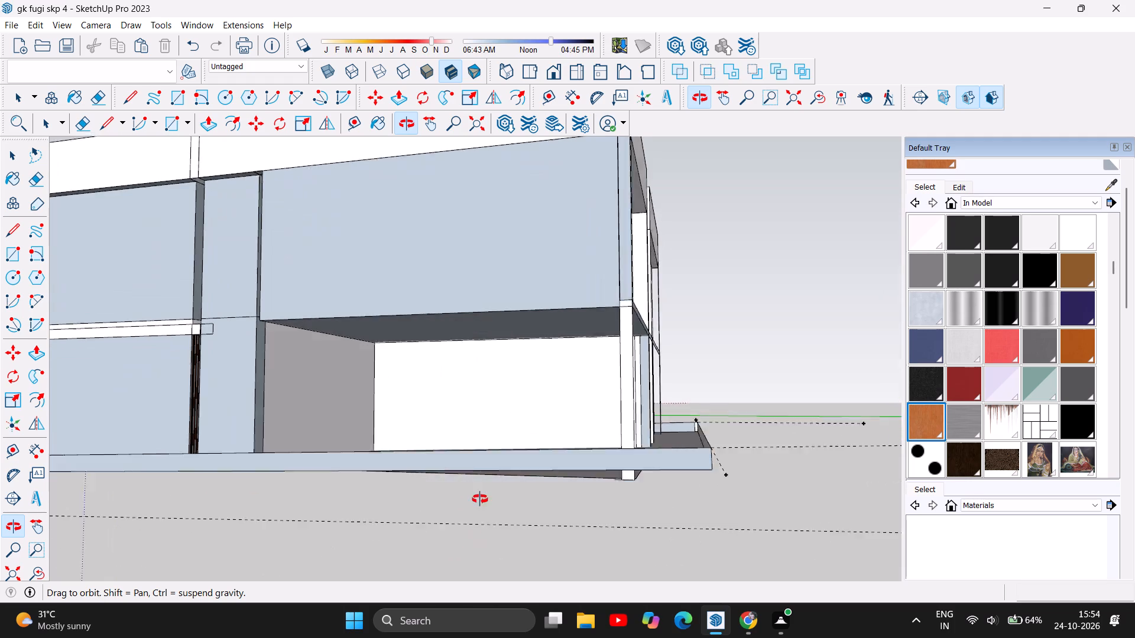
drag(480, 499, 654, 424)
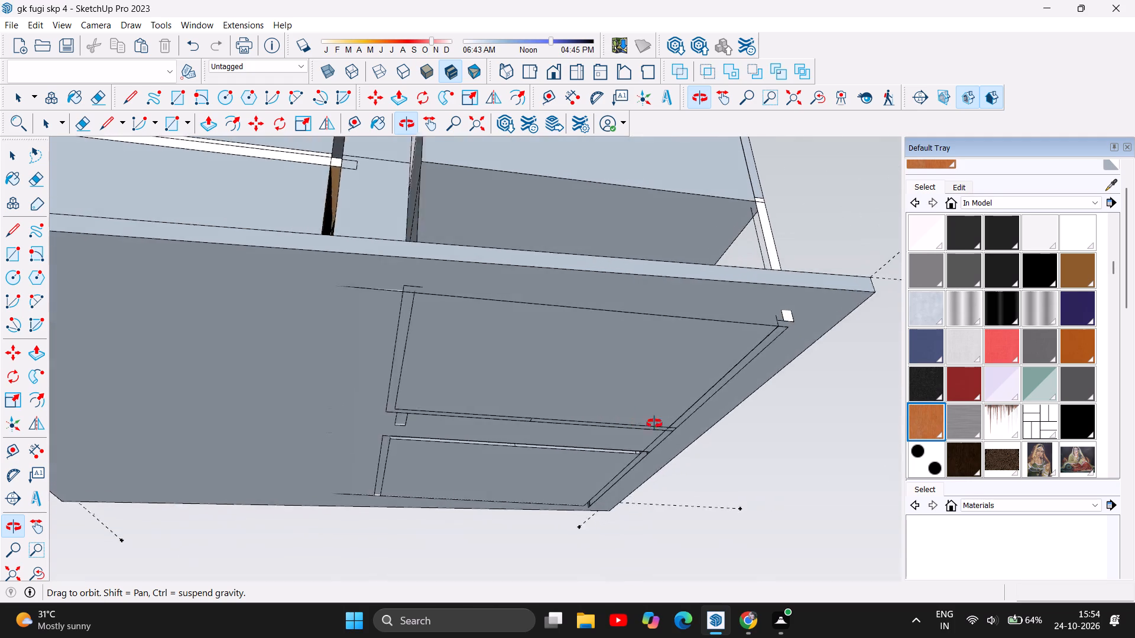
drag(654, 424, 794, 513)
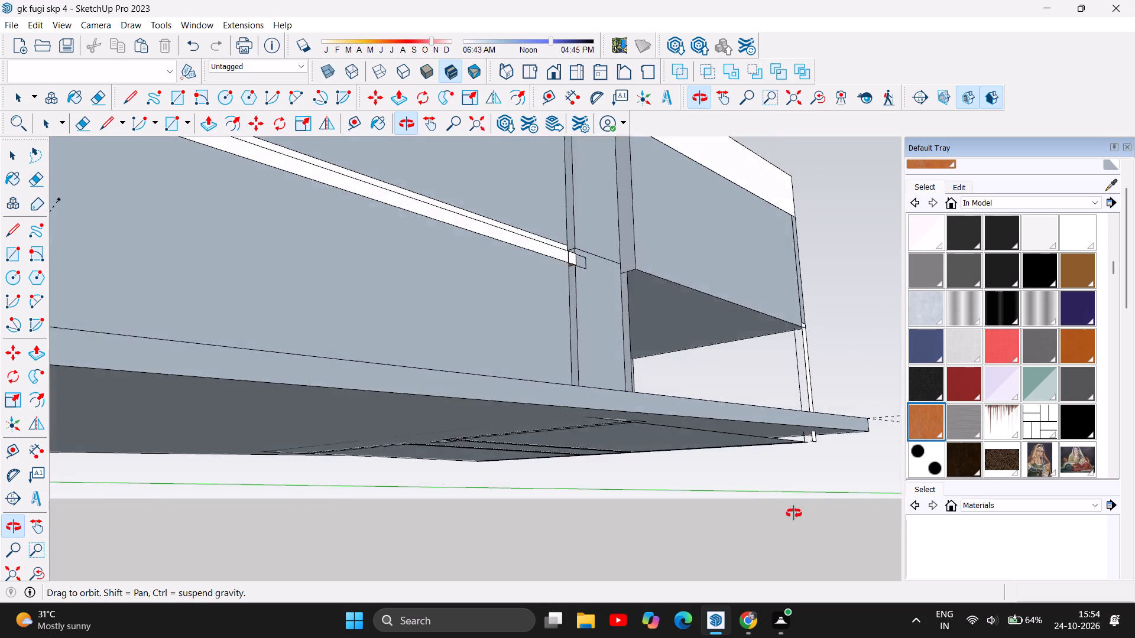
drag(794, 513, 805, 527)
scroll(753, 405, down, 2)
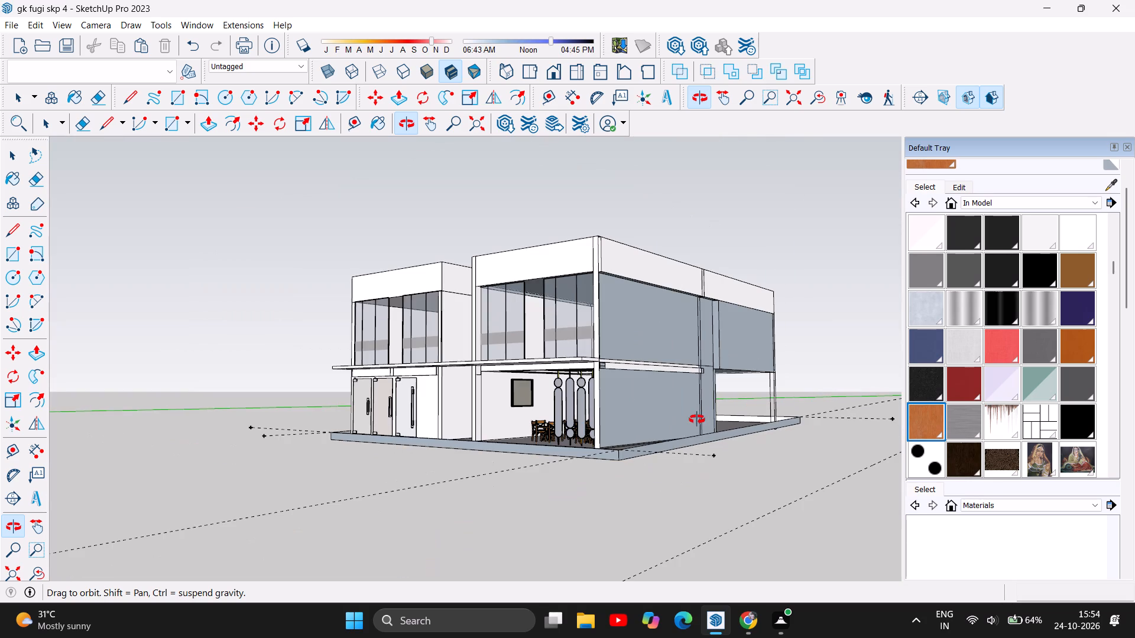
drag(697, 419, 705, 463)
Raise the plinth's top face by 10 1/16" along the base of the café's side wall.
scroll(627, 492, up, 6)
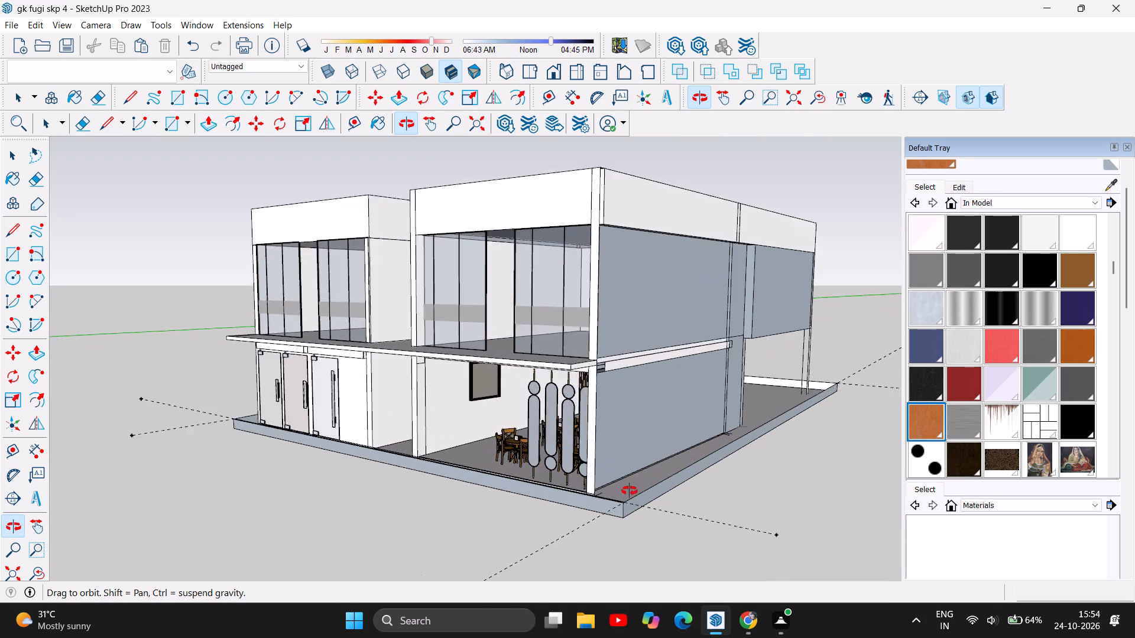
scroll(677, 463, up, 16)
scroll(640, 506, up, 6)
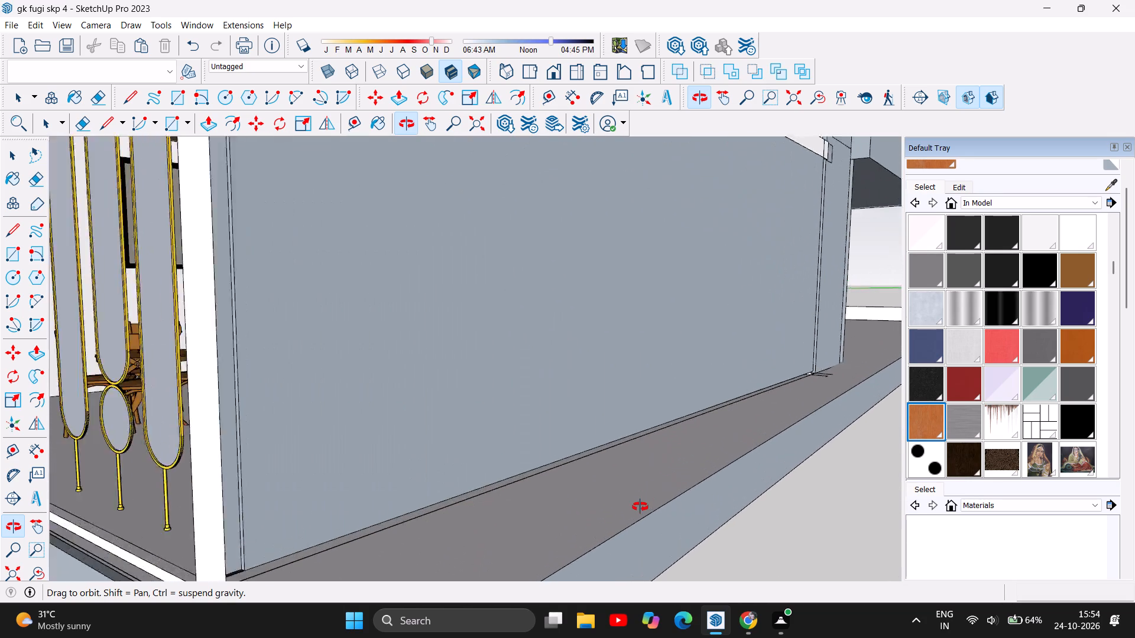
scroll(640, 507, up, 19)
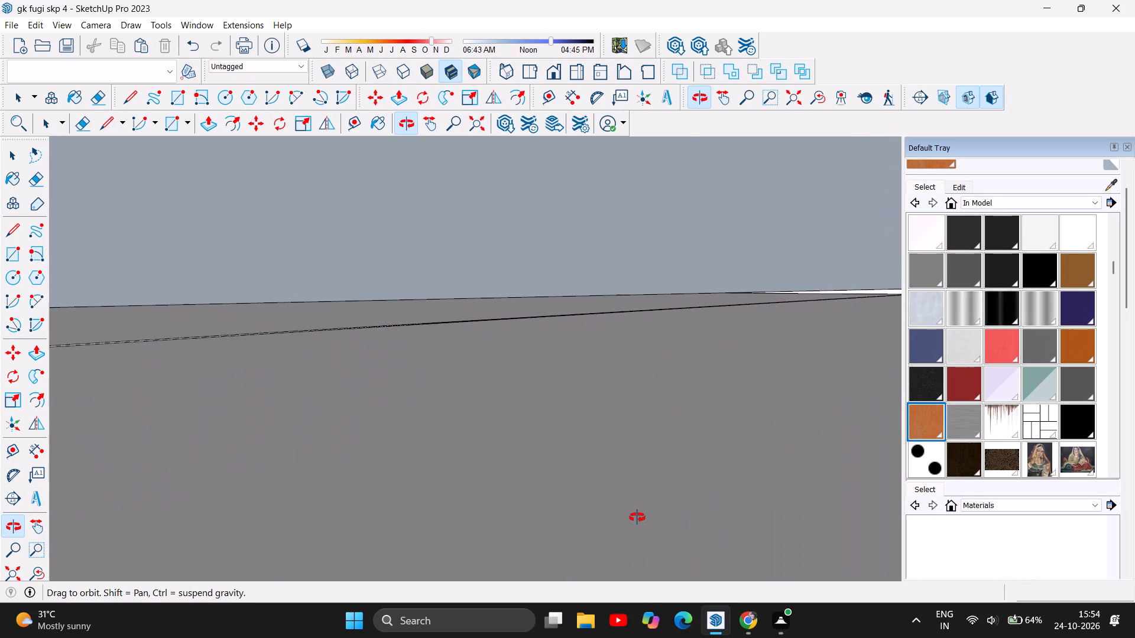
scroll(637, 517, up, 2)
drag(580, 386, 578, 380)
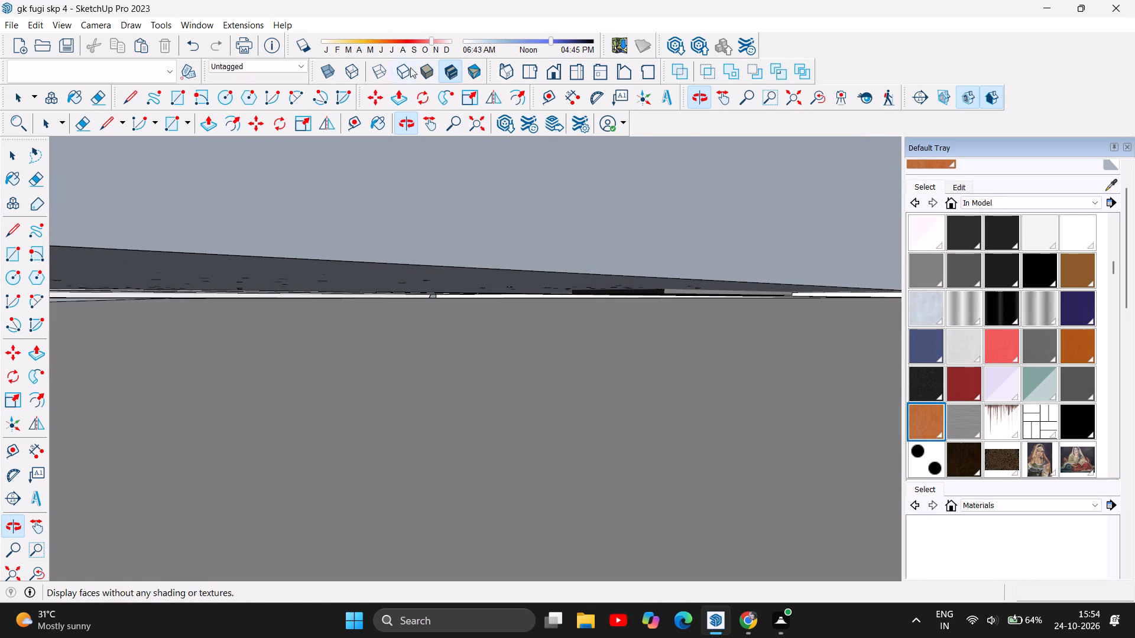
click(205, 123)
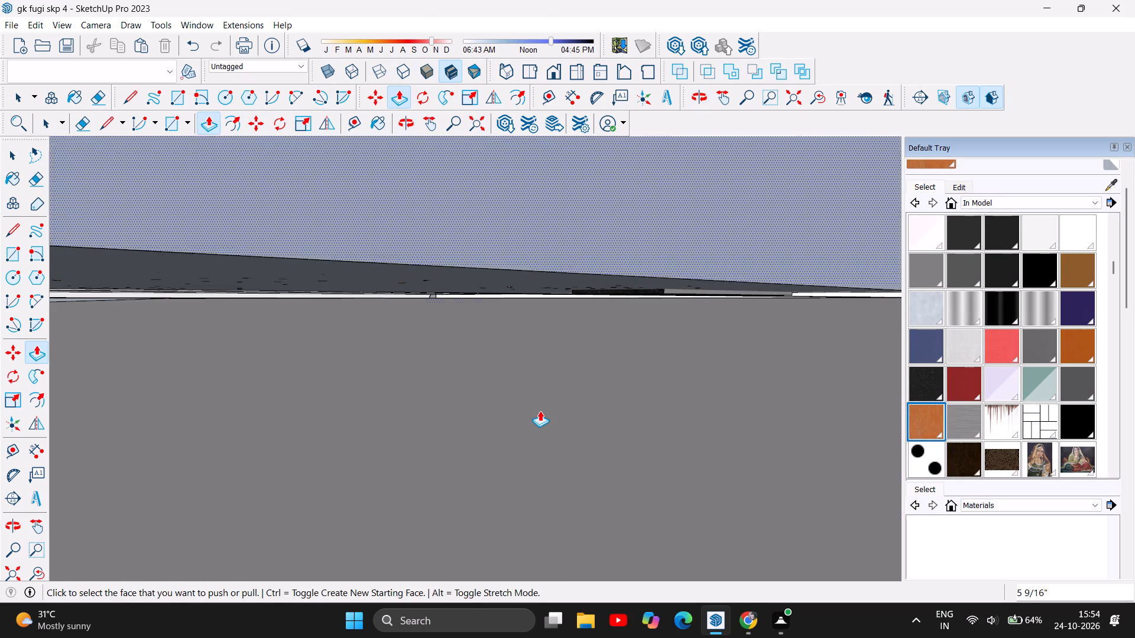
drag(540, 411, 557, 289)
scroll(540, 411, up, 1)
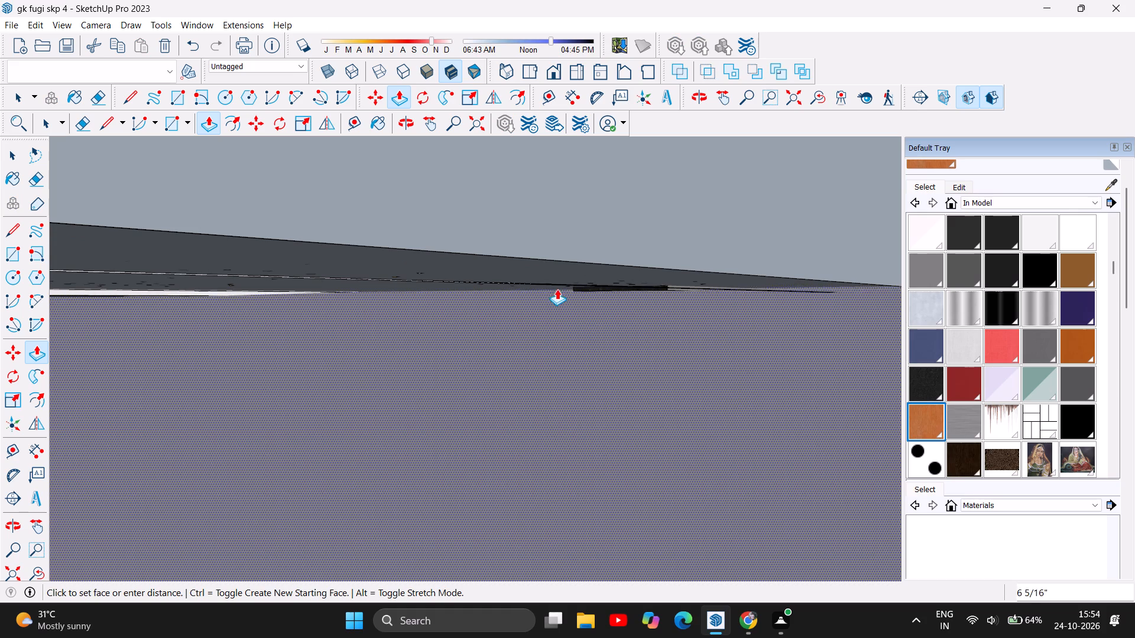
drag(557, 289, 560, 242)
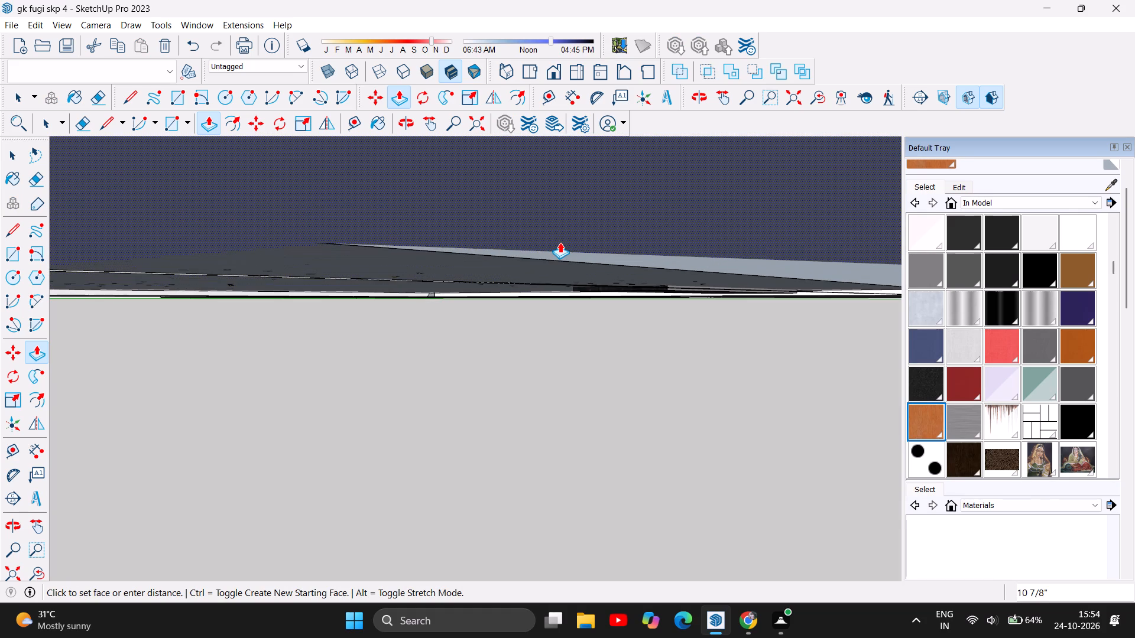
drag(560, 242, 559, 255)
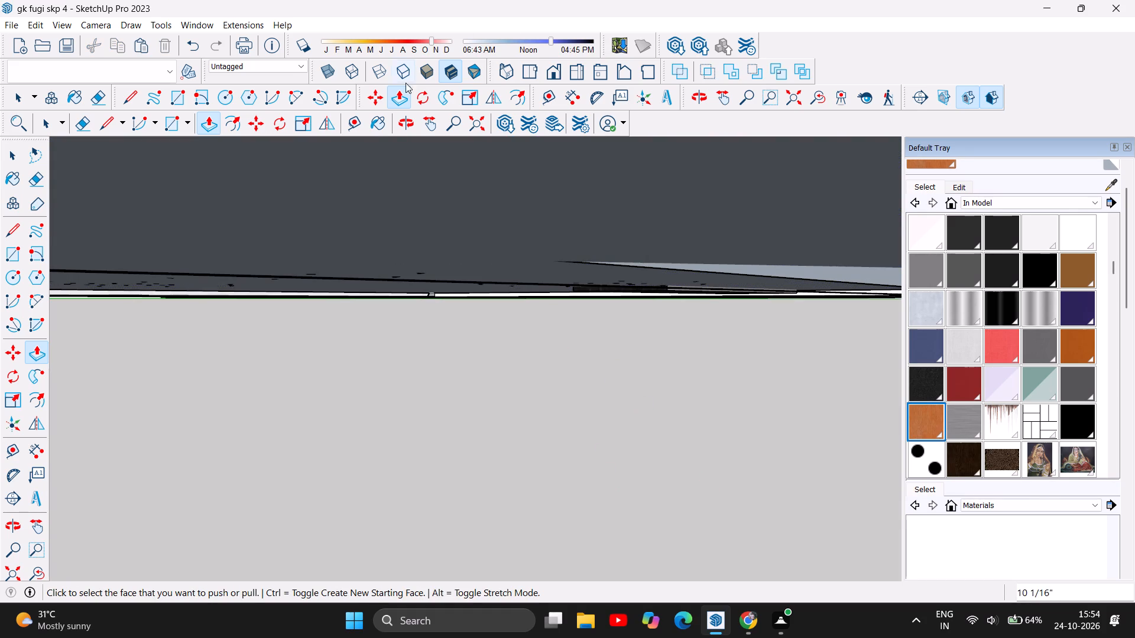
click(413, 120)
drag(471, 265, 468, 297)
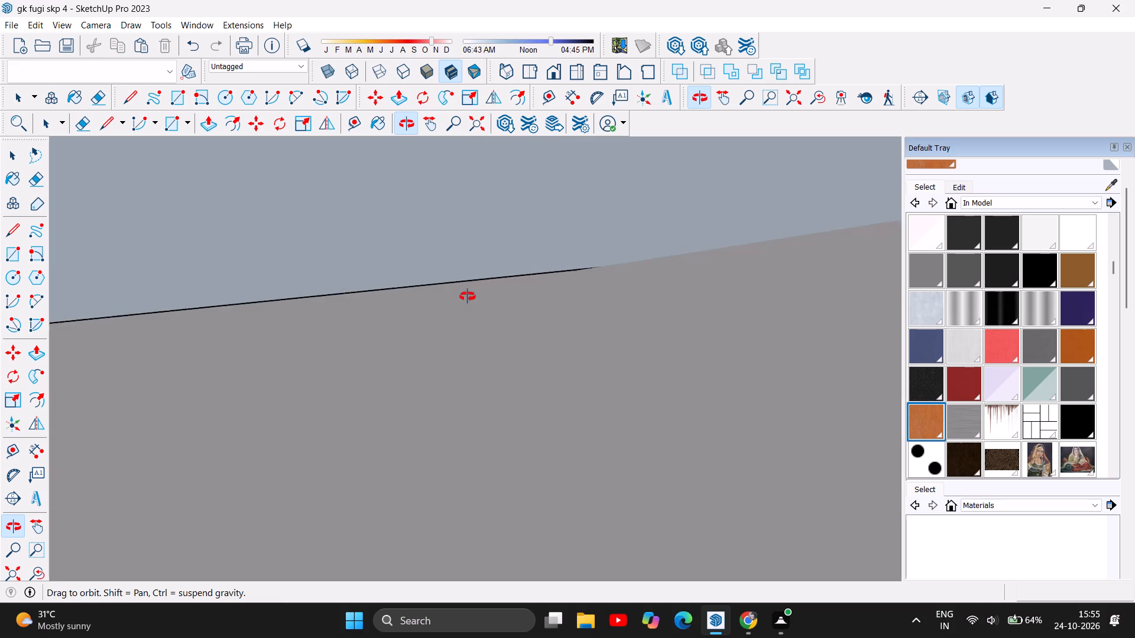
drag(468, 297, 468, 321)
scroll(468, 321, down, 3)
scroll(541, 364, down, 6)
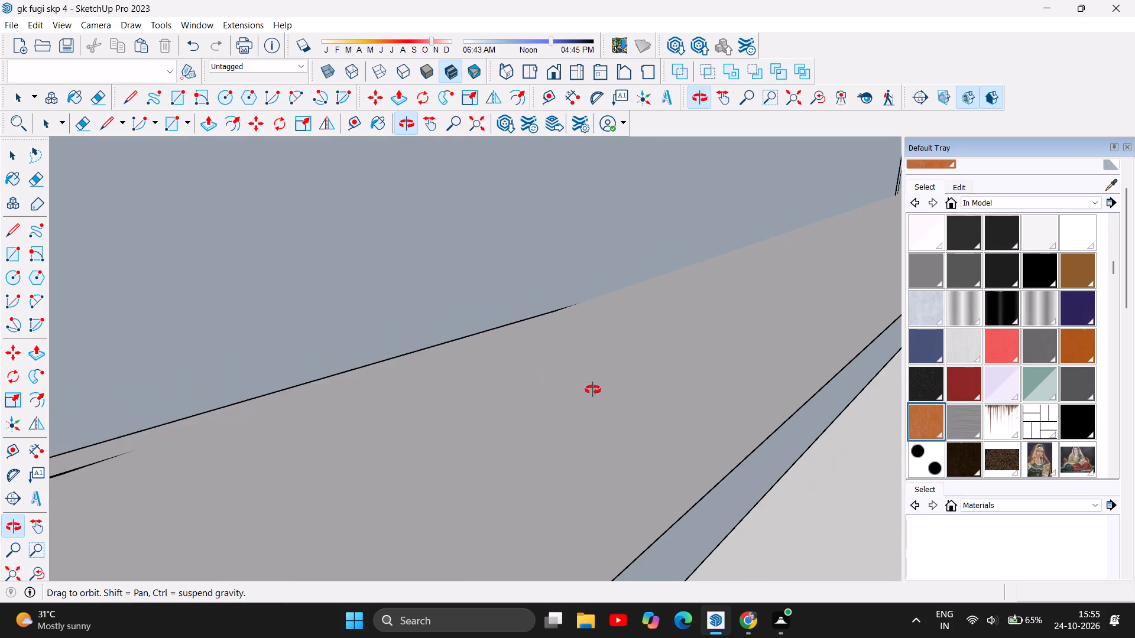
Examine the building's exterior from the café's side wall across the front to the clothing shop's side walkway and plinth.
scroll(607, 398, down, 7)
scroll(680, 425, down, 15)
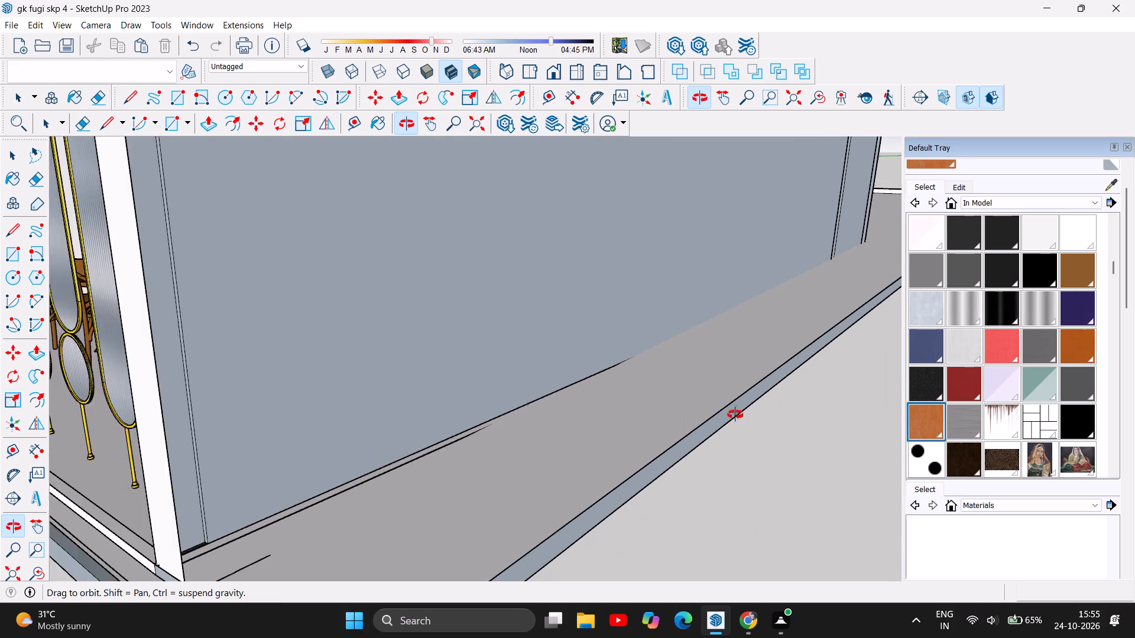
scroll(766, 403, down, 7)
scroll(676, 423, down, 6)
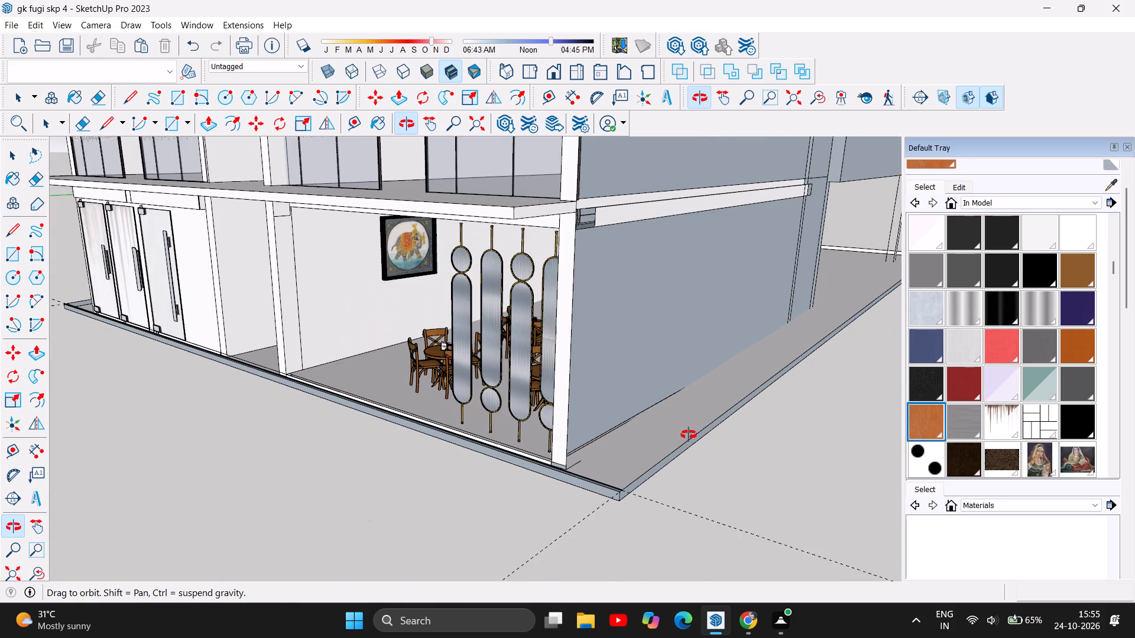
scroll(683, 436, down, 14)
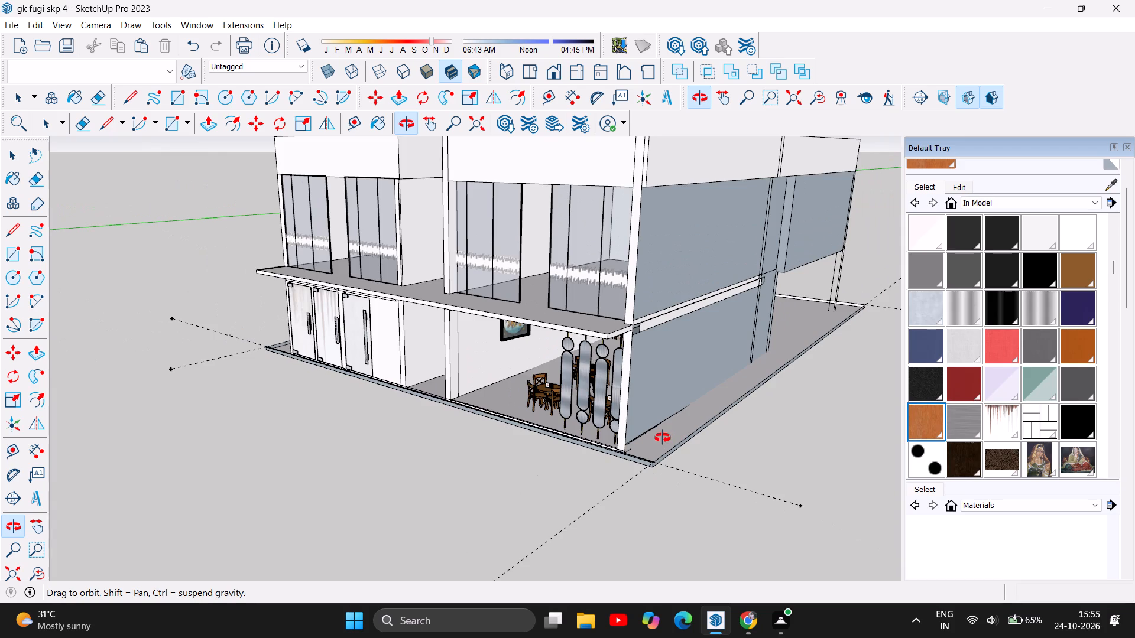
scroll(663, 438, down, 6)
drag(360, 455, 368, 453)
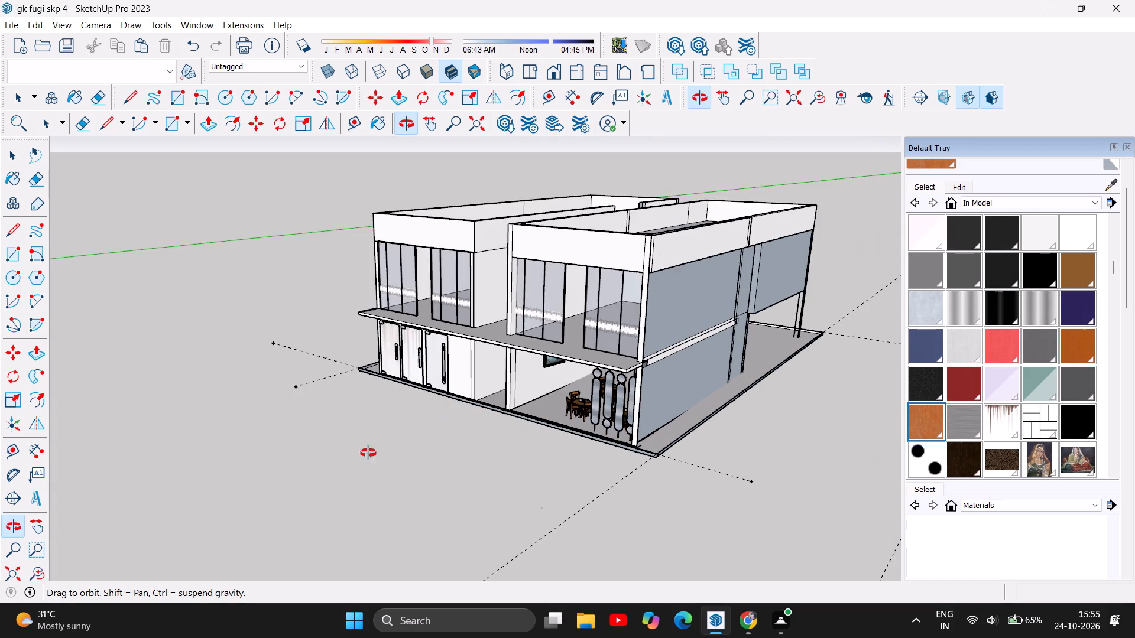
drag(368, 453, 578, 440)
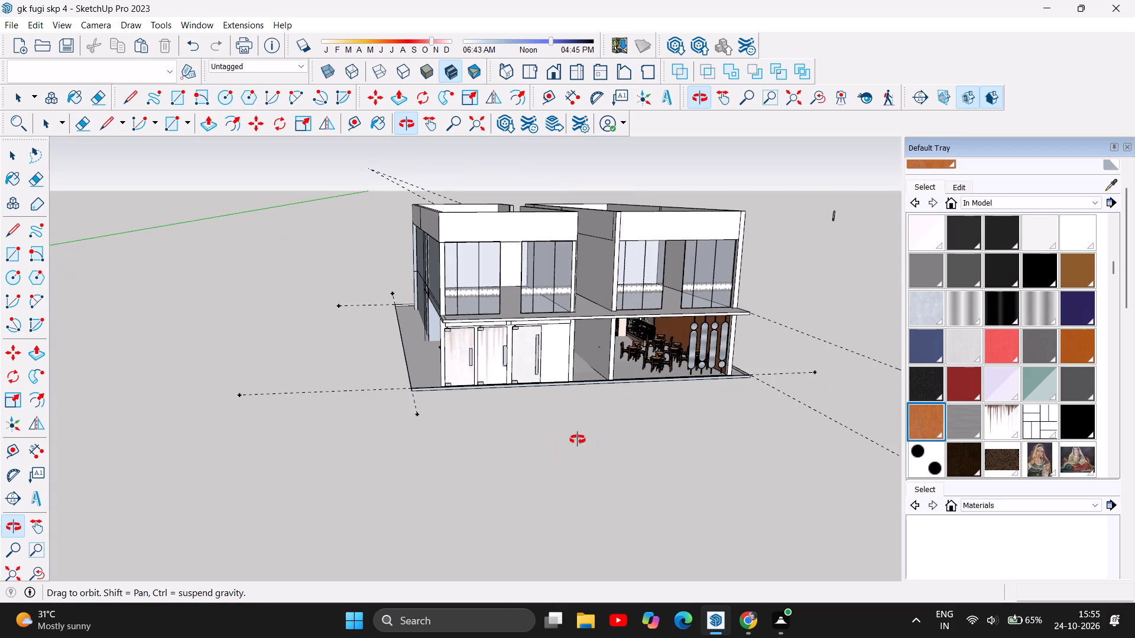
drag(578, 440, 484, 444)
scroll(524, 377, up, 6)
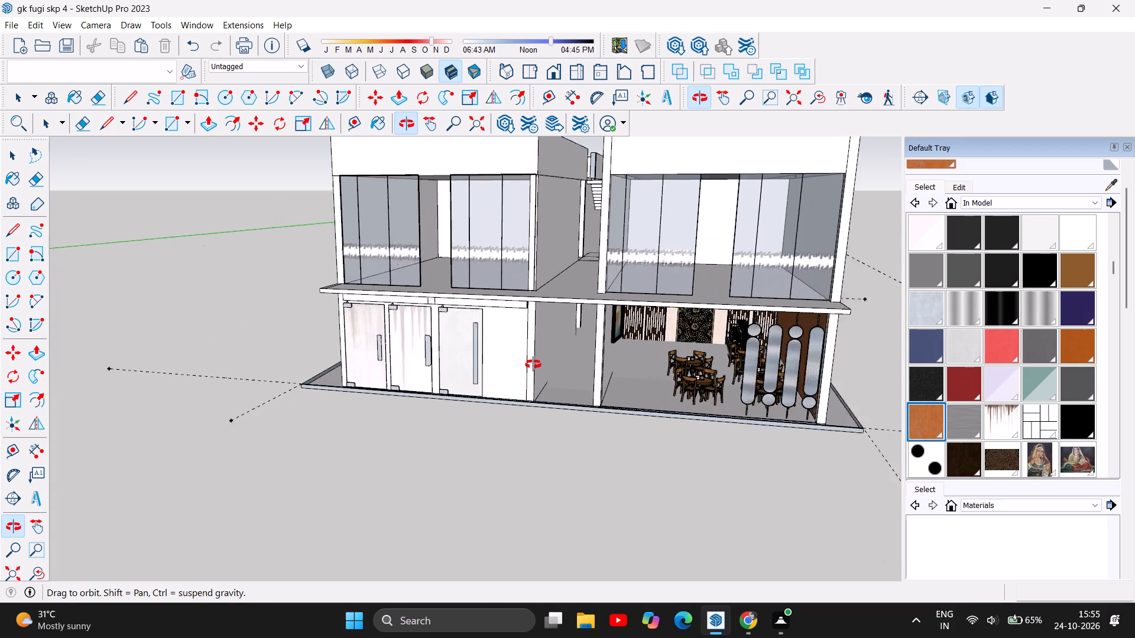
scroll(552, 367, up, 9)
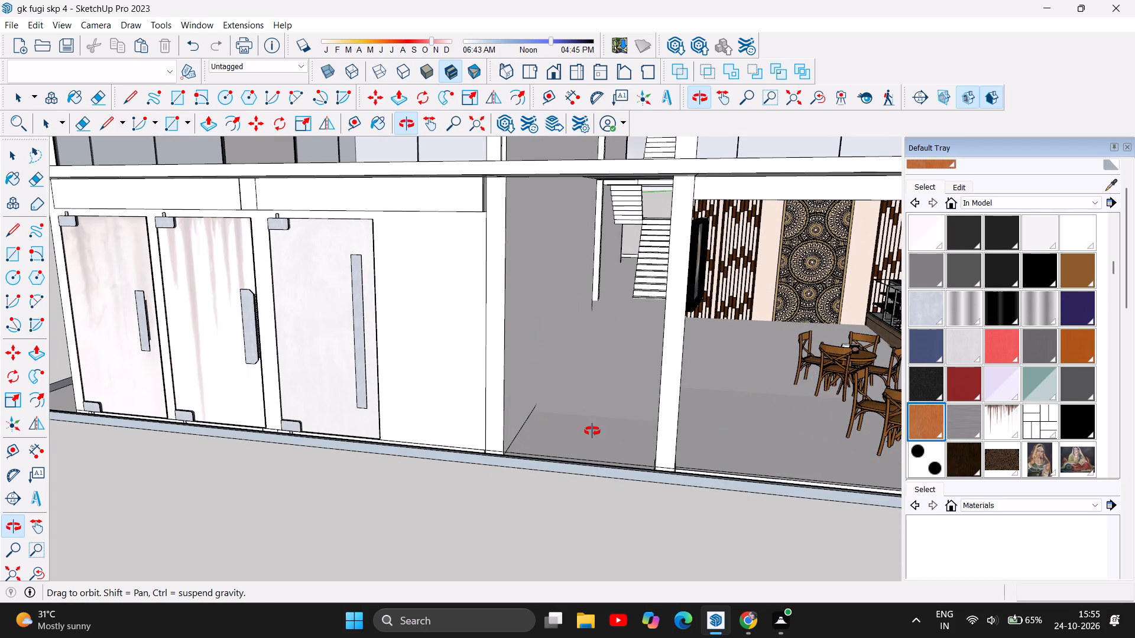
scroll(641, 471, down, 3)
drag(245, 438, 408, 480)
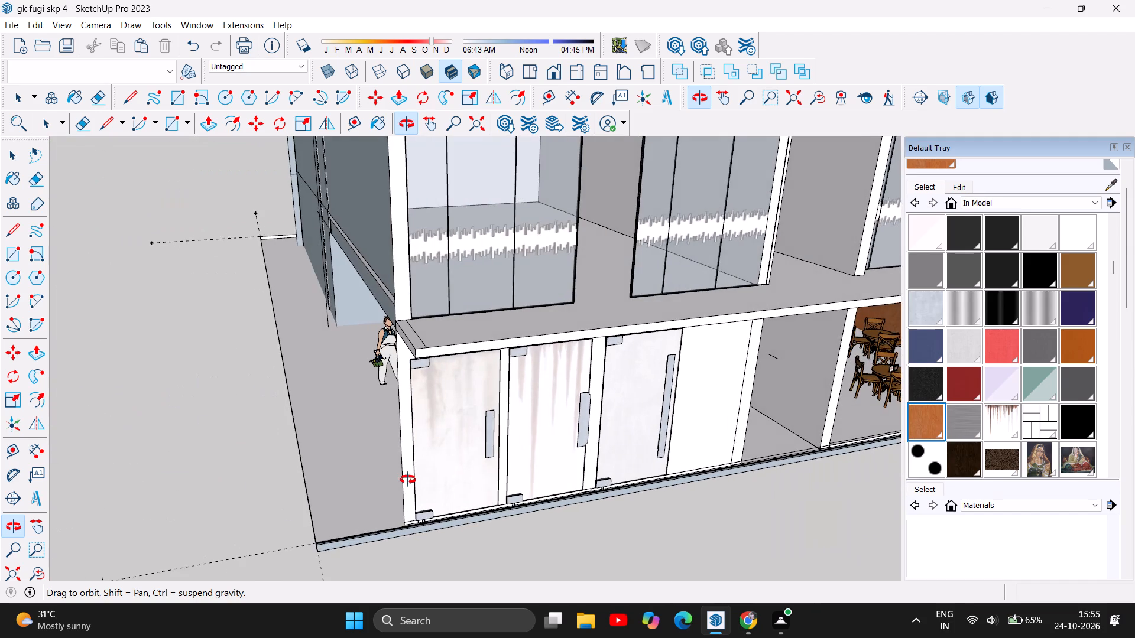
drag(408, 480, 474, 453)
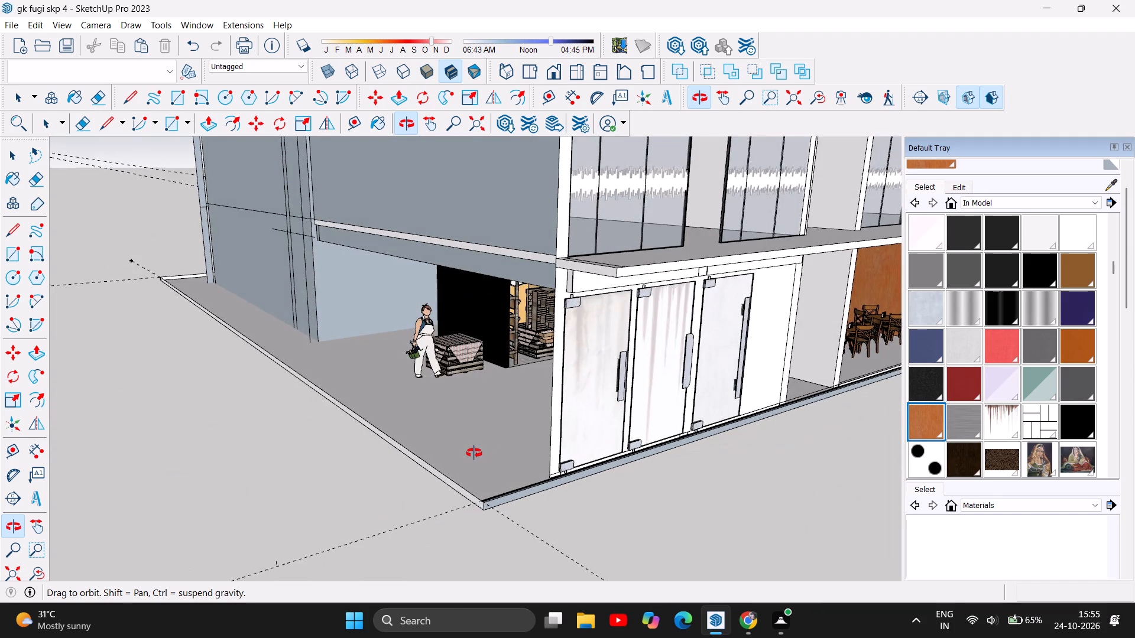
drag(474, 453, 463, 450)
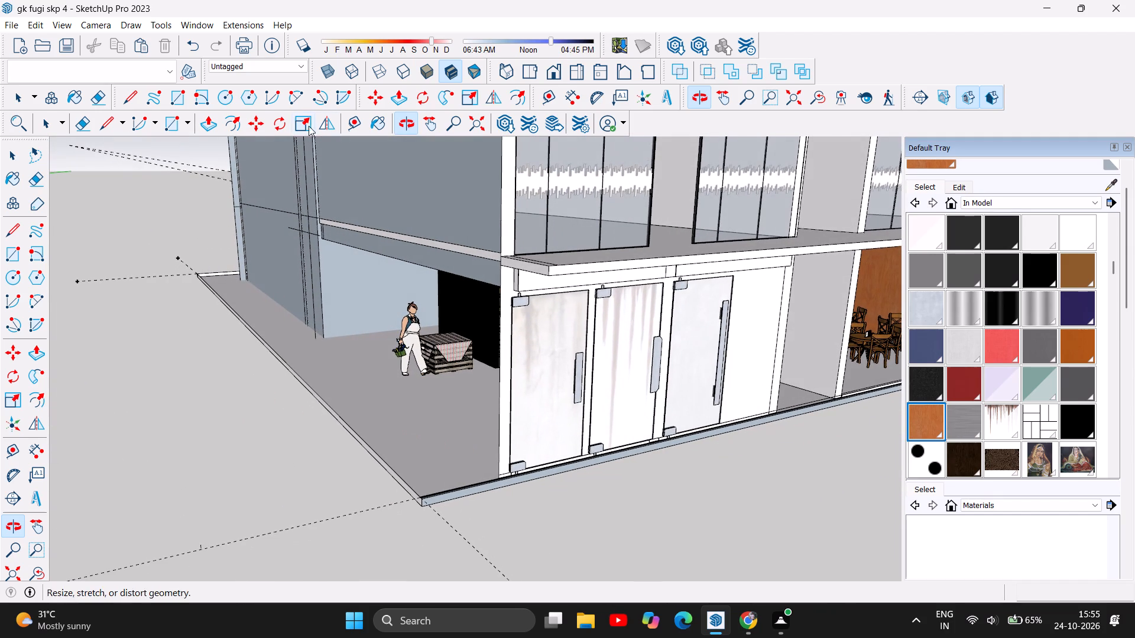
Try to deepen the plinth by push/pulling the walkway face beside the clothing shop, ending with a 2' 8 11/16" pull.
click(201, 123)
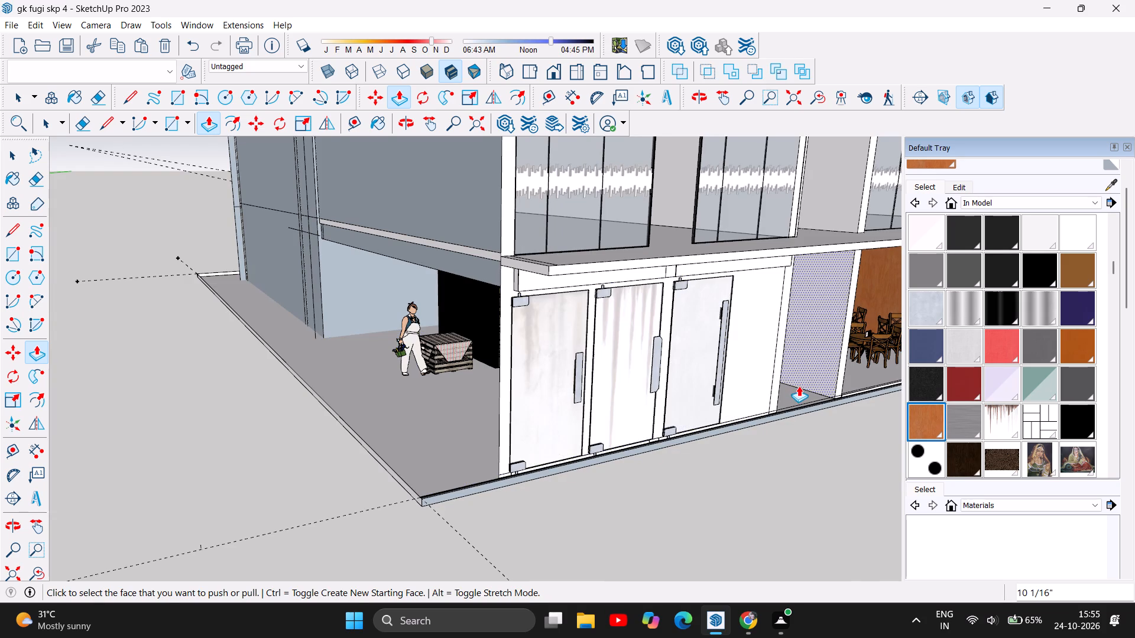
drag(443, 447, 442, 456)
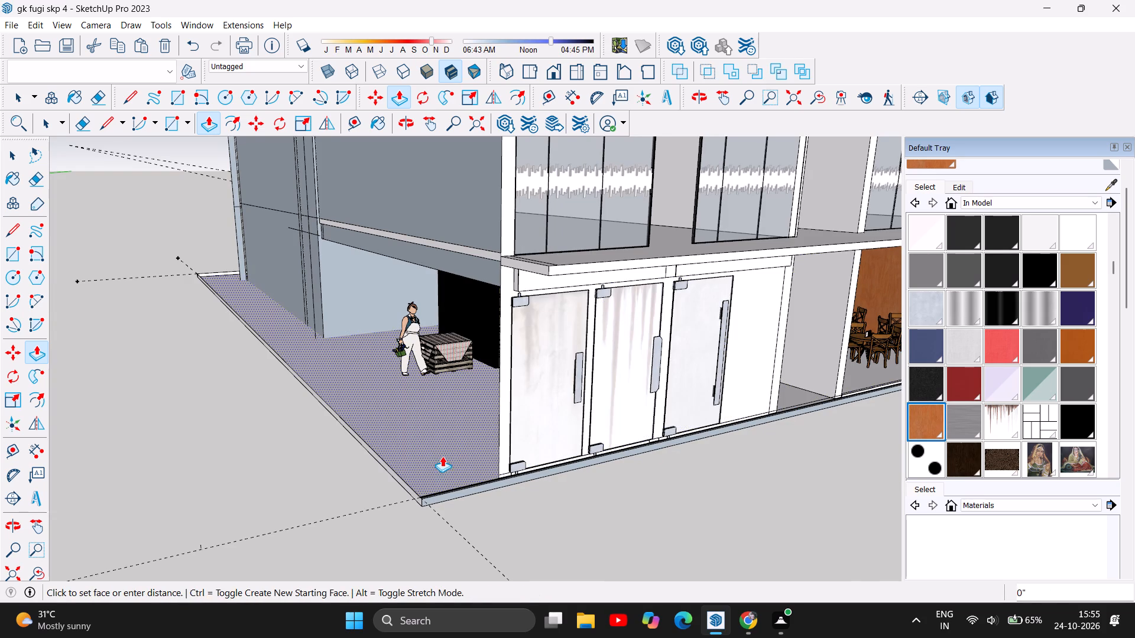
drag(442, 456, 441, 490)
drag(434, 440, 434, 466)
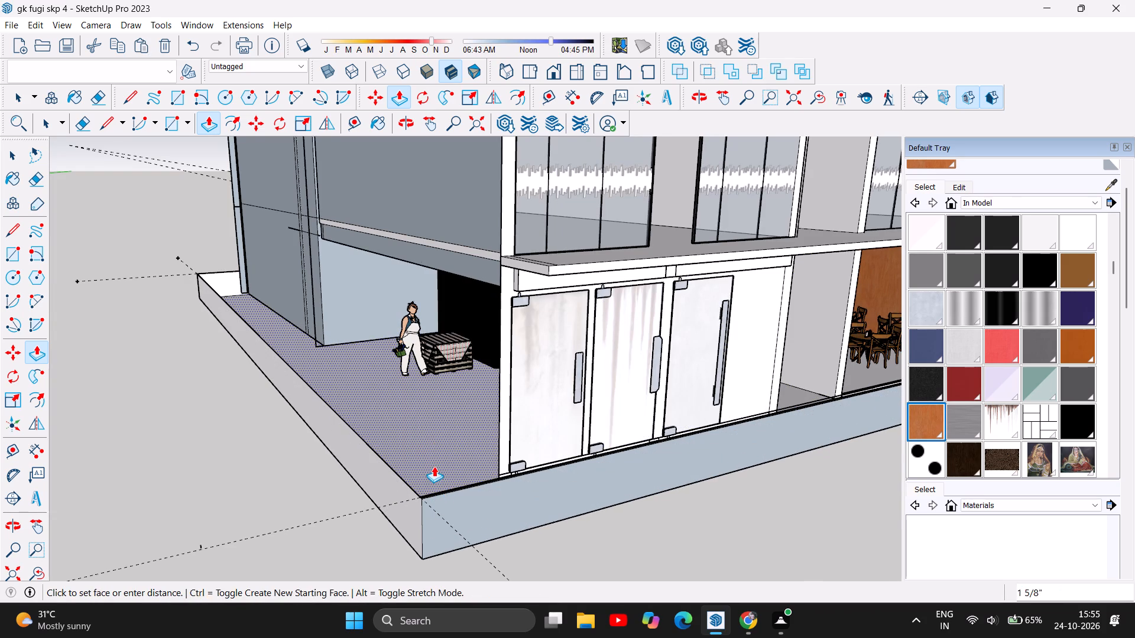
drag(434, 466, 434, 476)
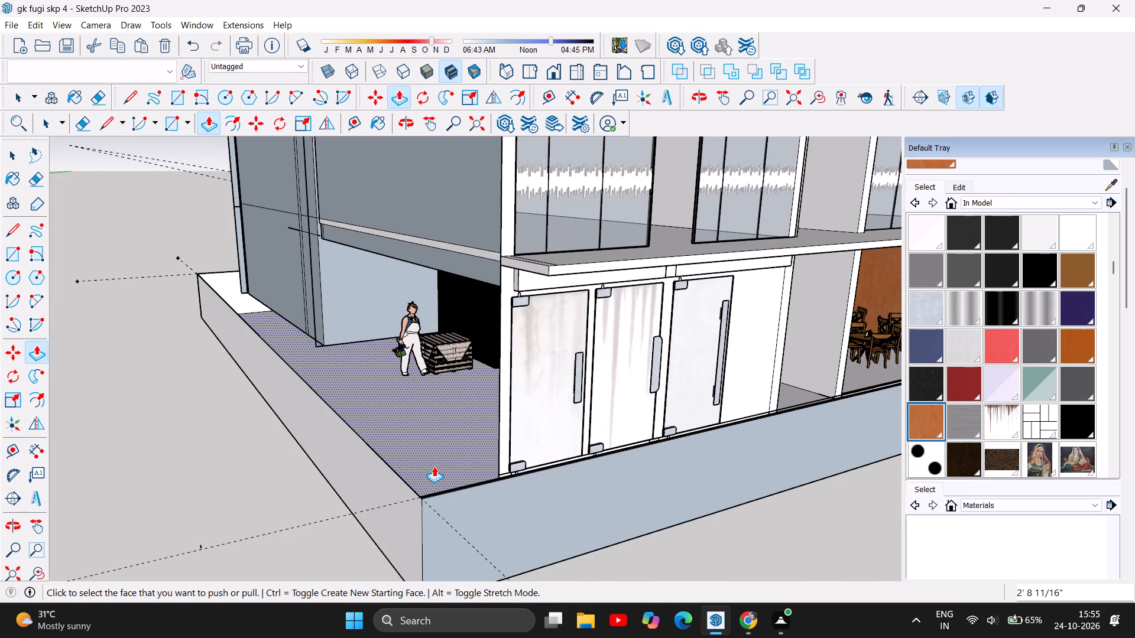
Undo the last five changes, back through the plinth push/pulls to before the clothing shop's side wall and glass front were altered.
key(ctrl+z)
key(ctrl+z)
key(ctrl+z)
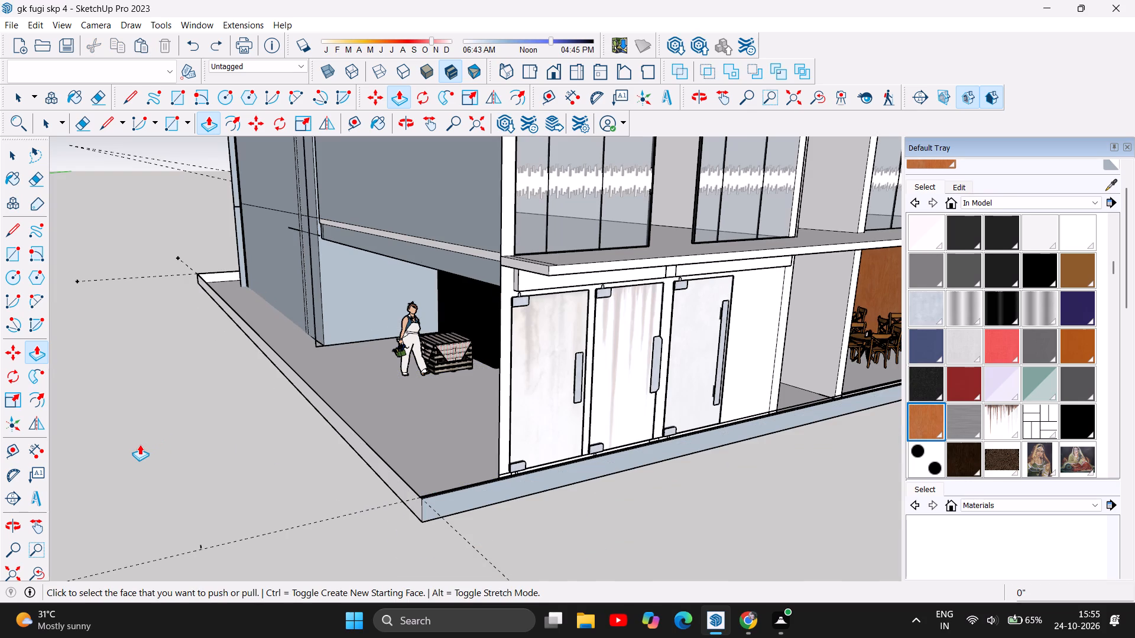
key(ctrl+z)
key(ctrl+z)
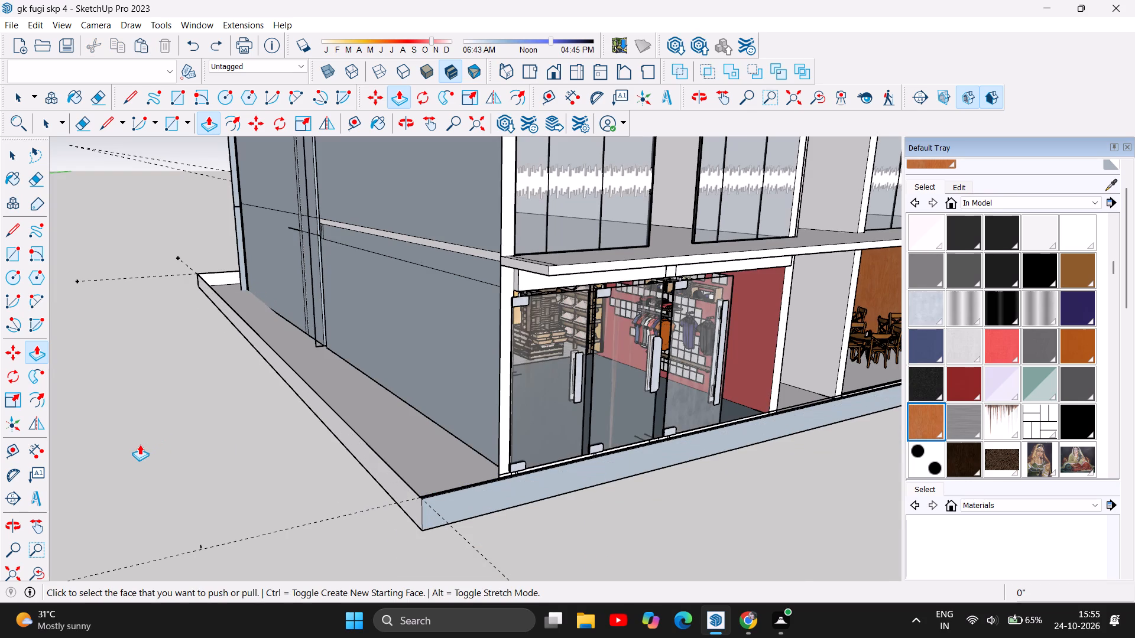
Examine the clothing shop's glass front, side wall, side walkway and the plinth along the building's front.
scroll(54, 347, down, 4)
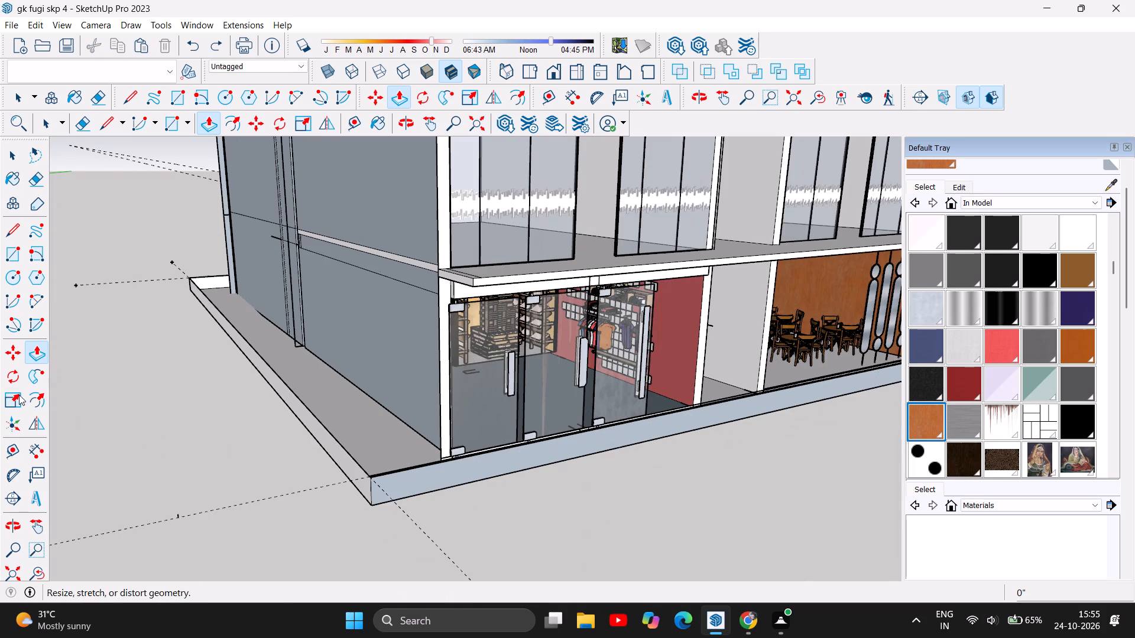
scroll(0, 510, down, 5)
scroll(175, 528, down, 6)
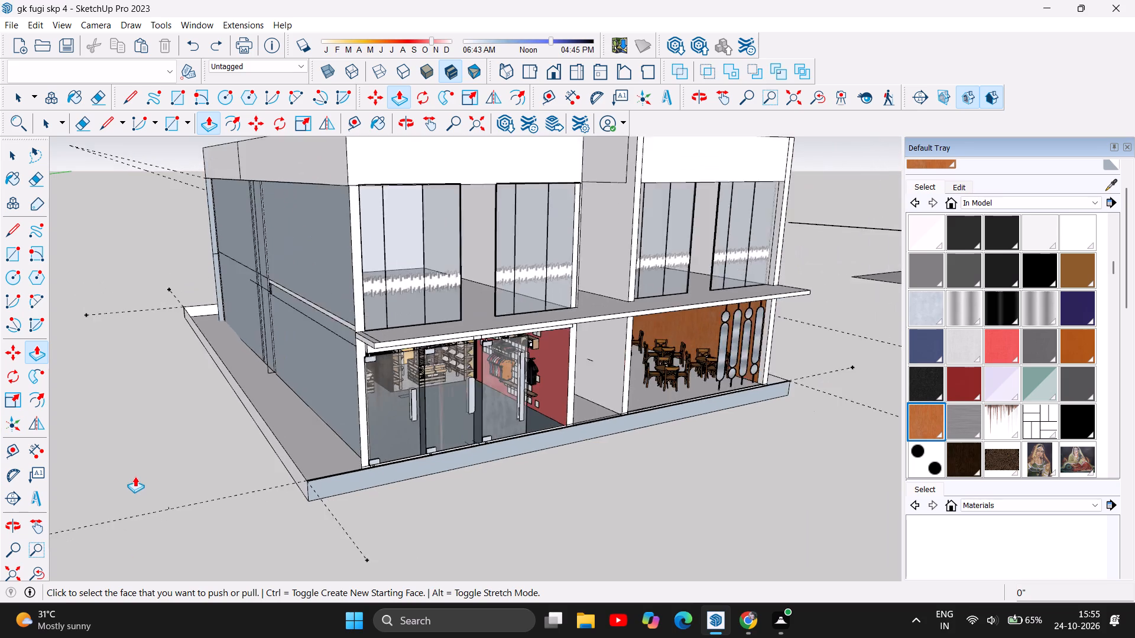
scroll(132, 474, down, 3)
scroll(295, 437, up, 7)
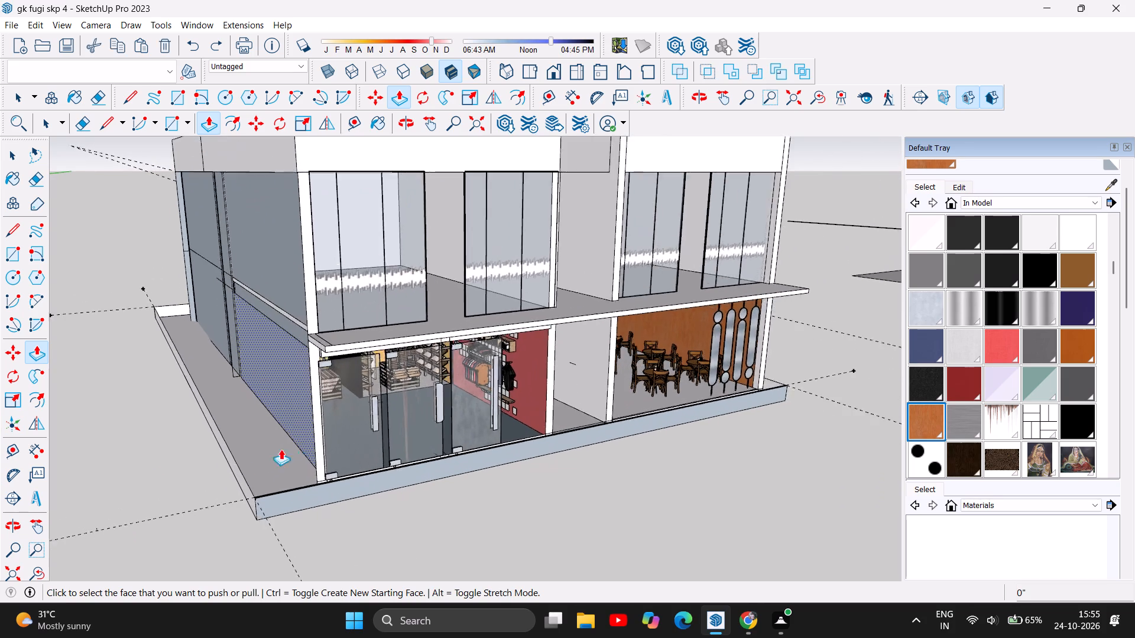
scroll(263, 465, up, 16)
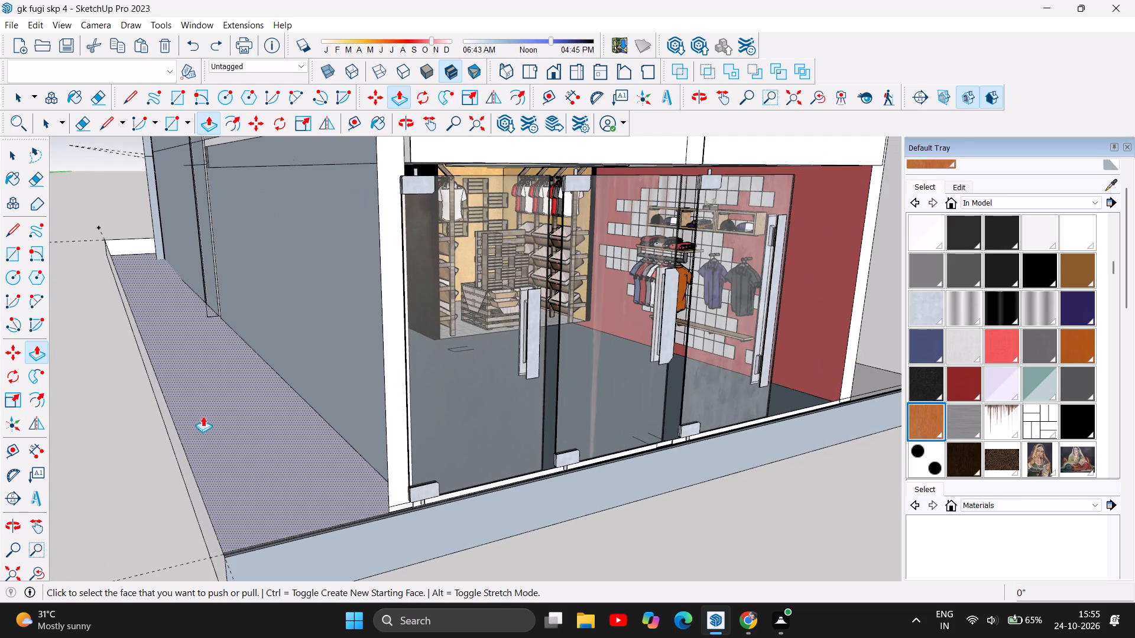
scroll(2, 399, down, 5)
scroll(112, 445, down, 13)
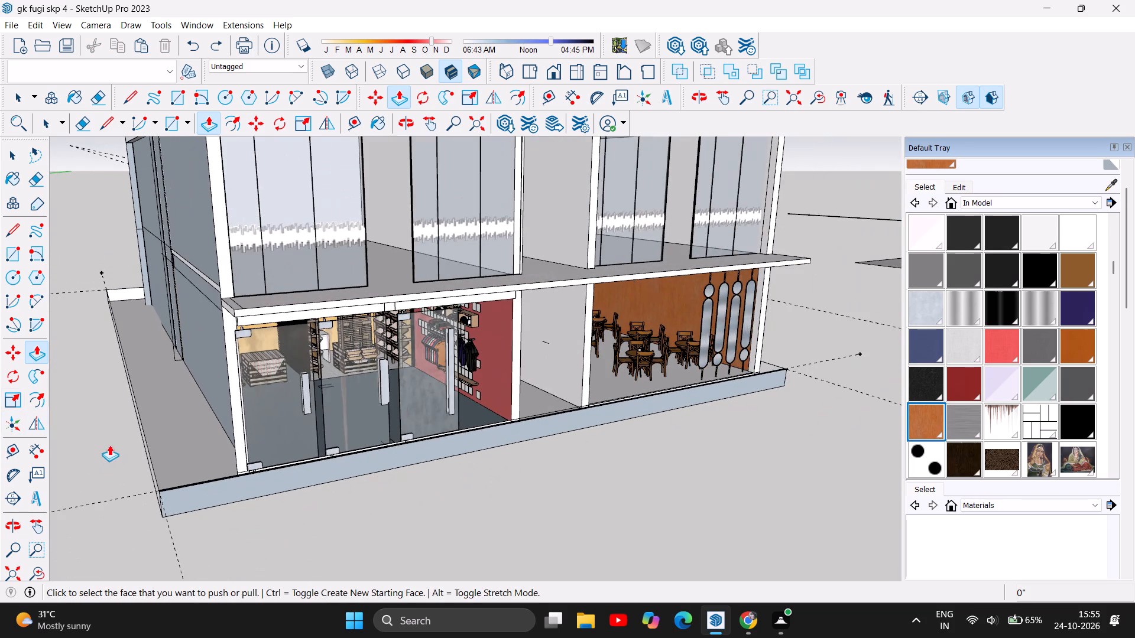
scroll(277, 572, down, 5)
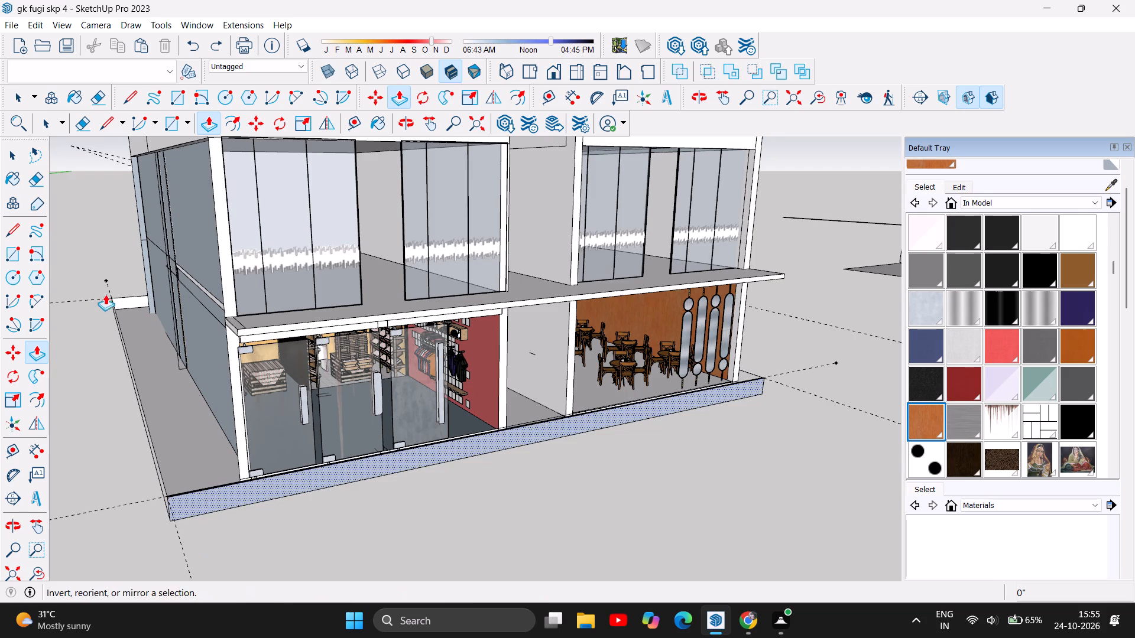
scroll(109, 290, up, 3)
scroll(175, 379, down, 2)
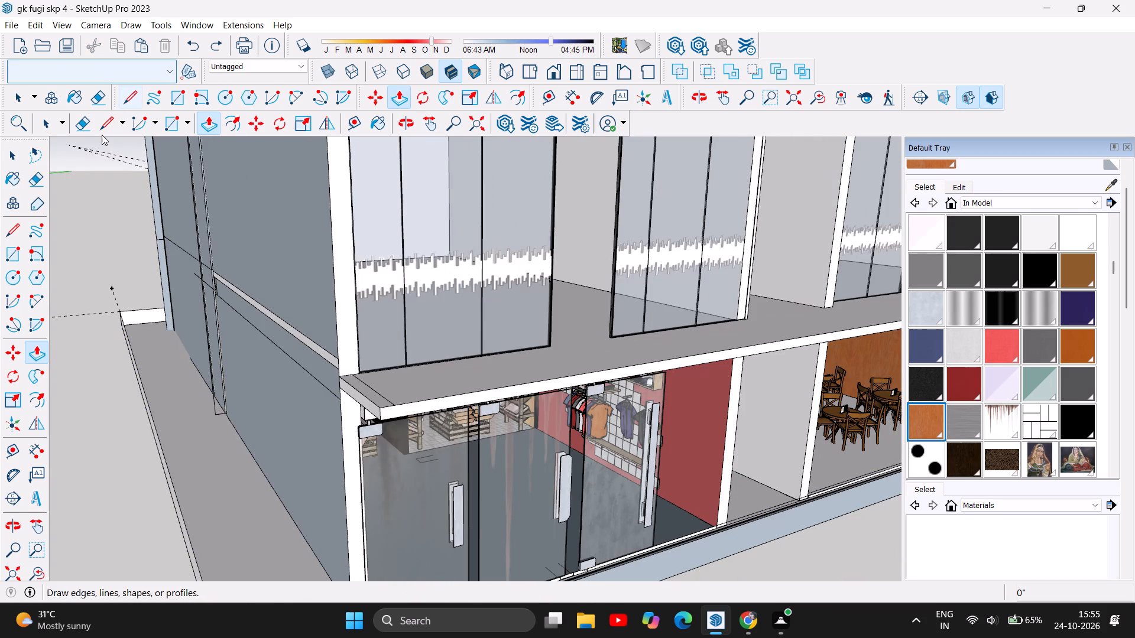
Pull the upper-floor and ground-floor side wall faces beside the clothing shop outward by 9" each.
click(204, 123)
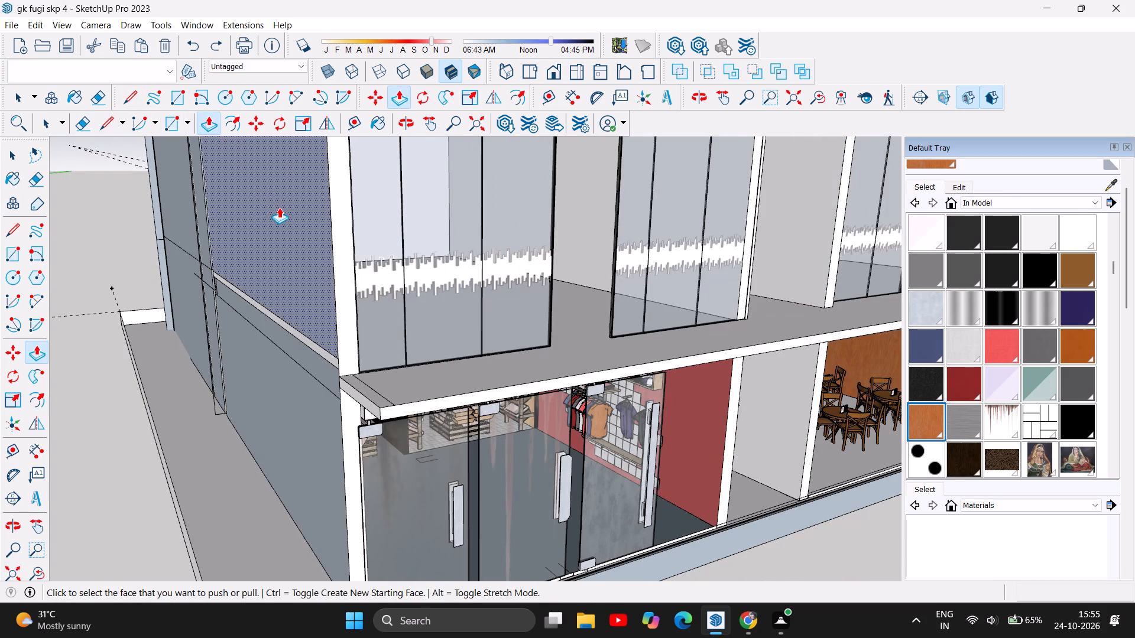
drag(279, 207, 242, 217)
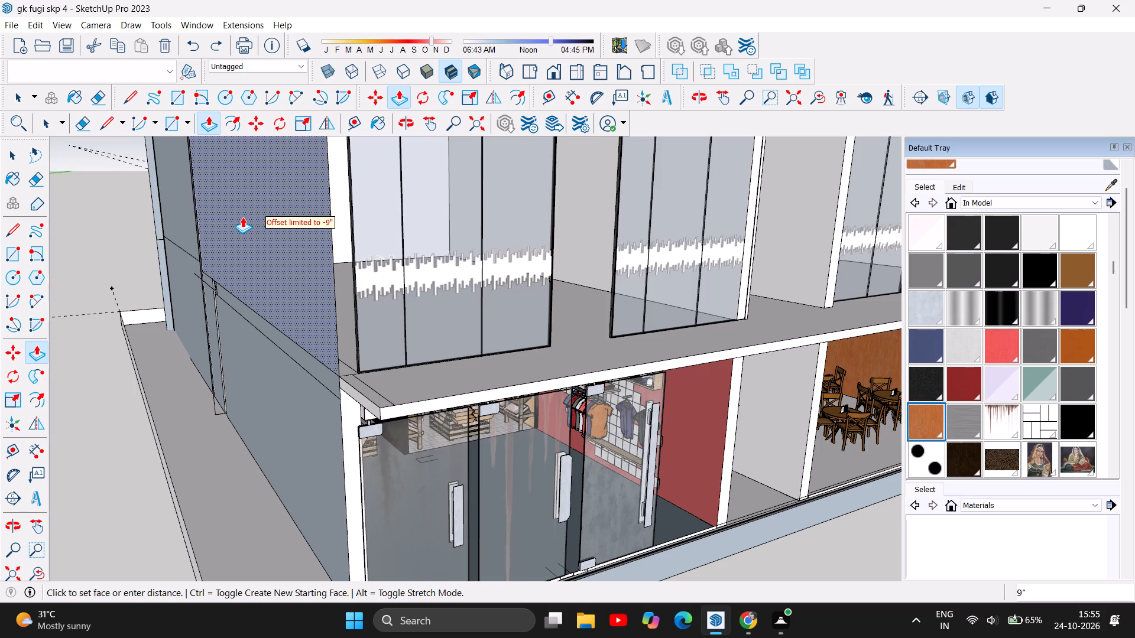
drag(242, 217, 240, 217)
drag(300, 449, 280, 453)
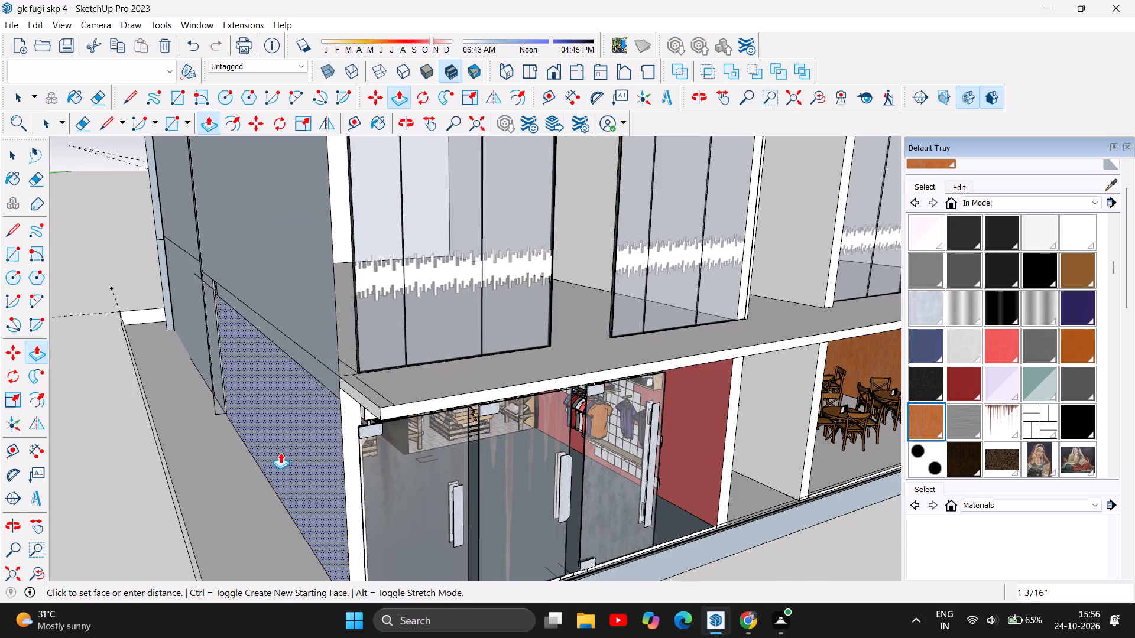
drag(280, 453, 270, 455)
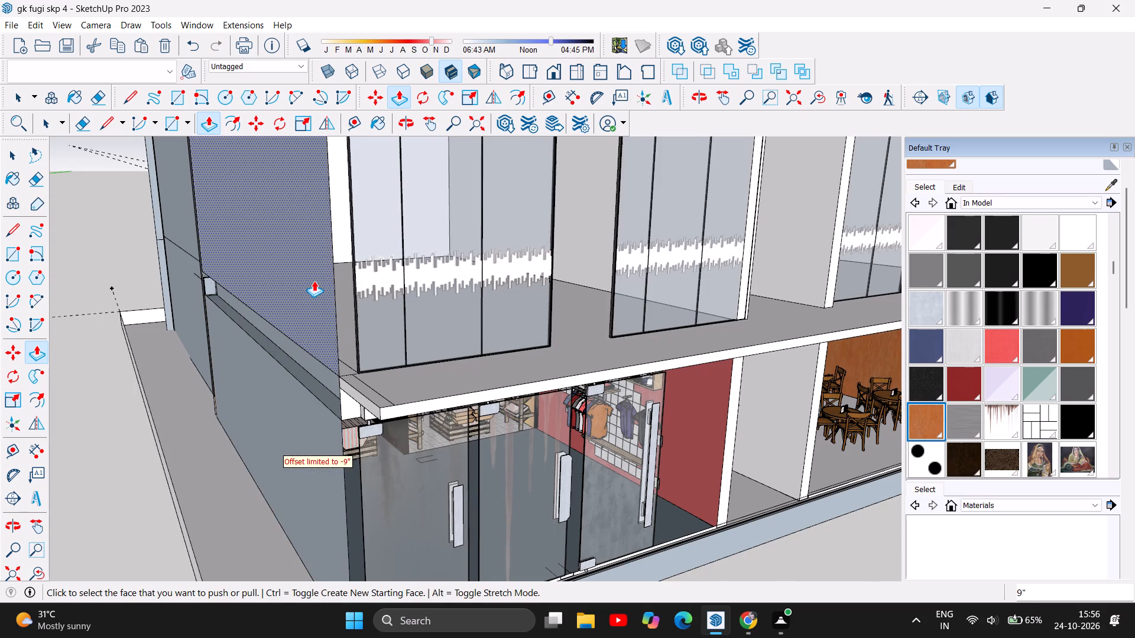
click(314, 281)
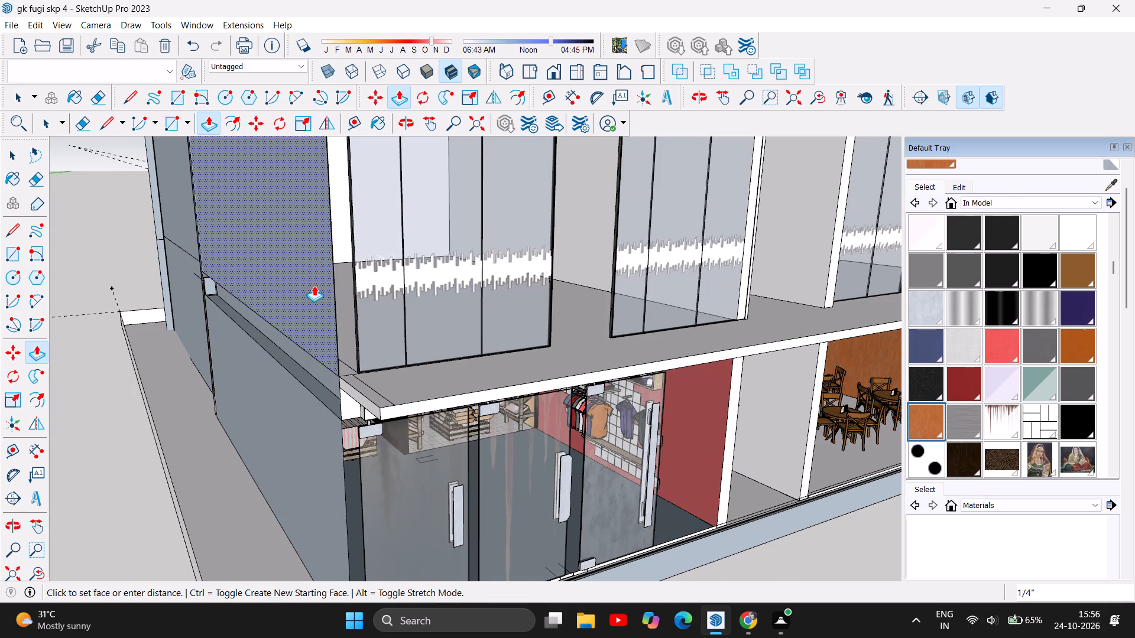
Raise the top face of the ground-floor side wall by 1' 3 3/16" to close the recess below the upper-floor wall.
scroll(254, 364, up, 5)
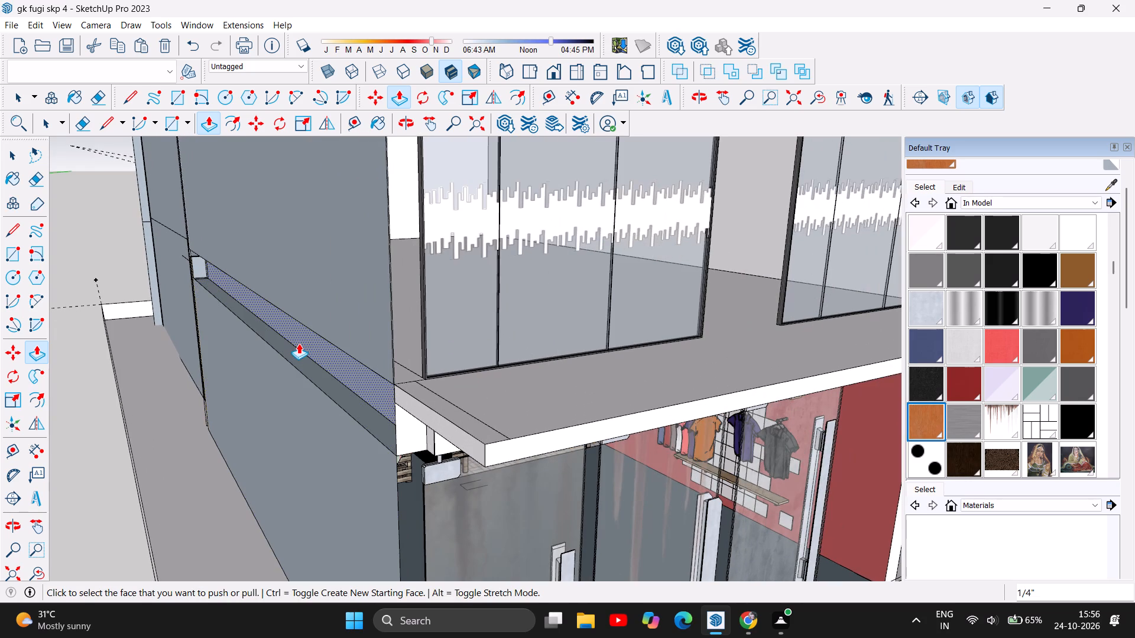
drag(309, 362, 312, 327)
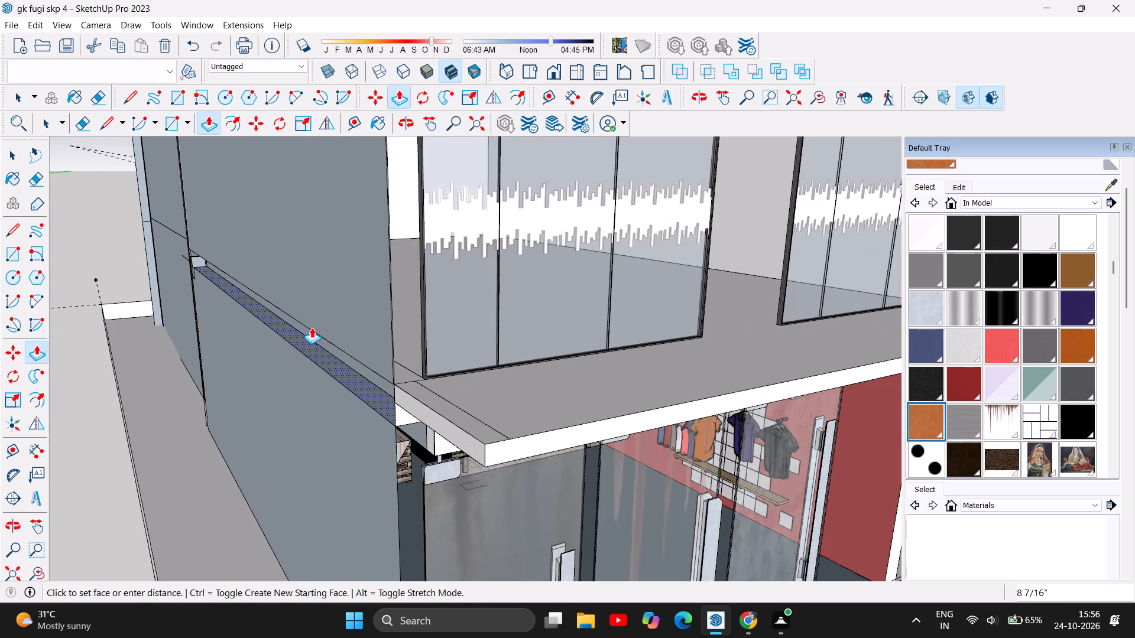
drag(312, 327, 319, 287)
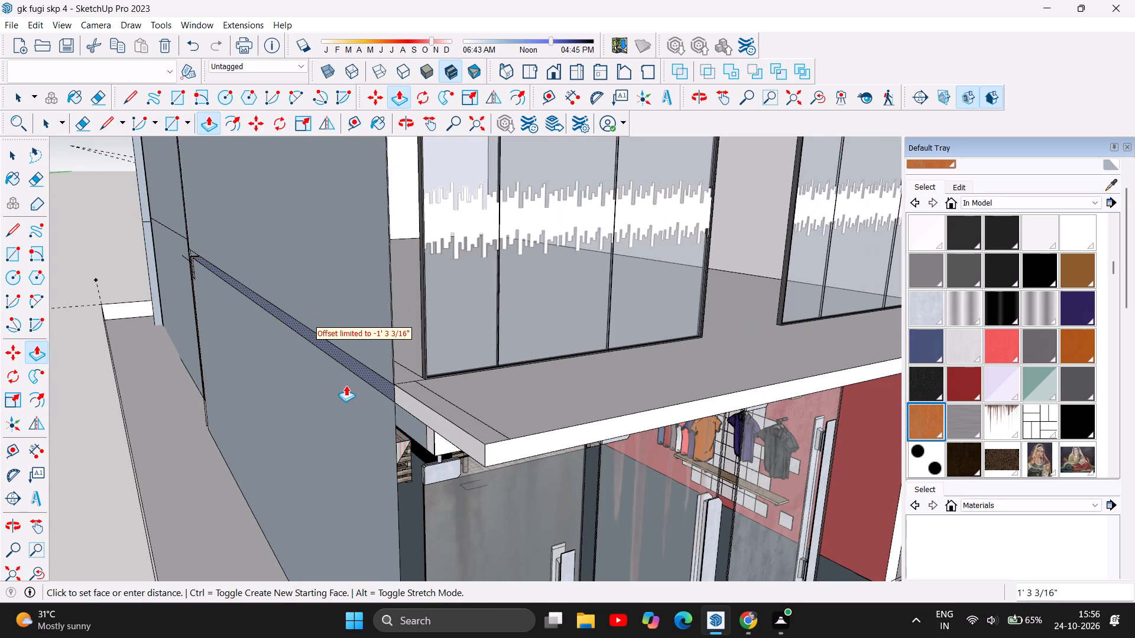
Push the upper-floor side wall face back by 1/4" at the slab corner above the clothing shop, flush with the wall below.
scroll(358, 375, up, 9)
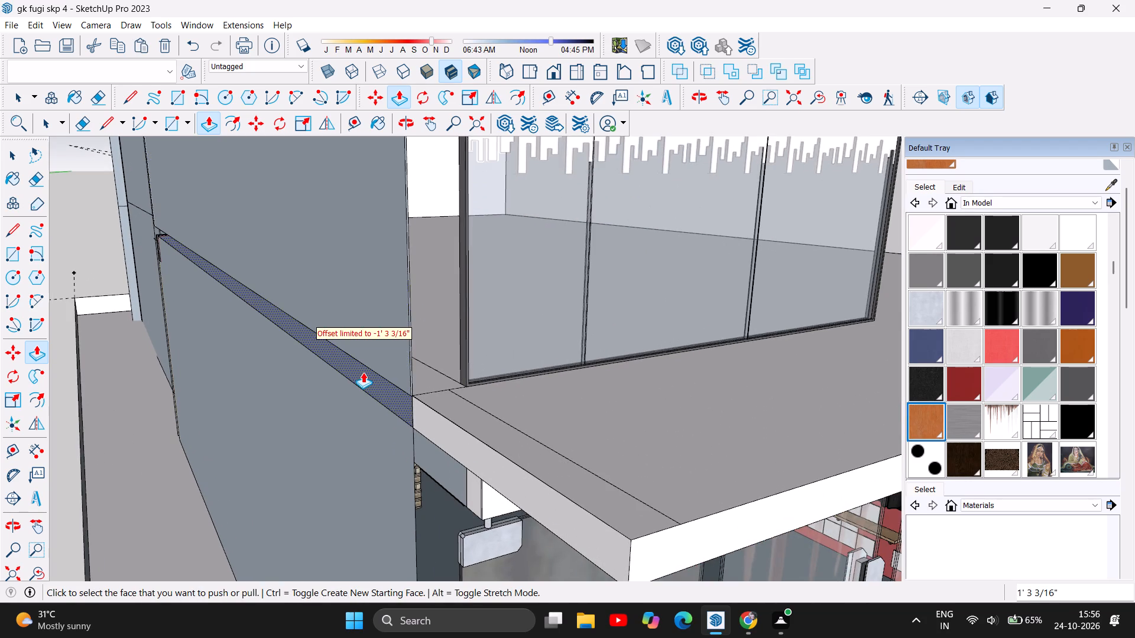
scroll(363, 372, up, 15)
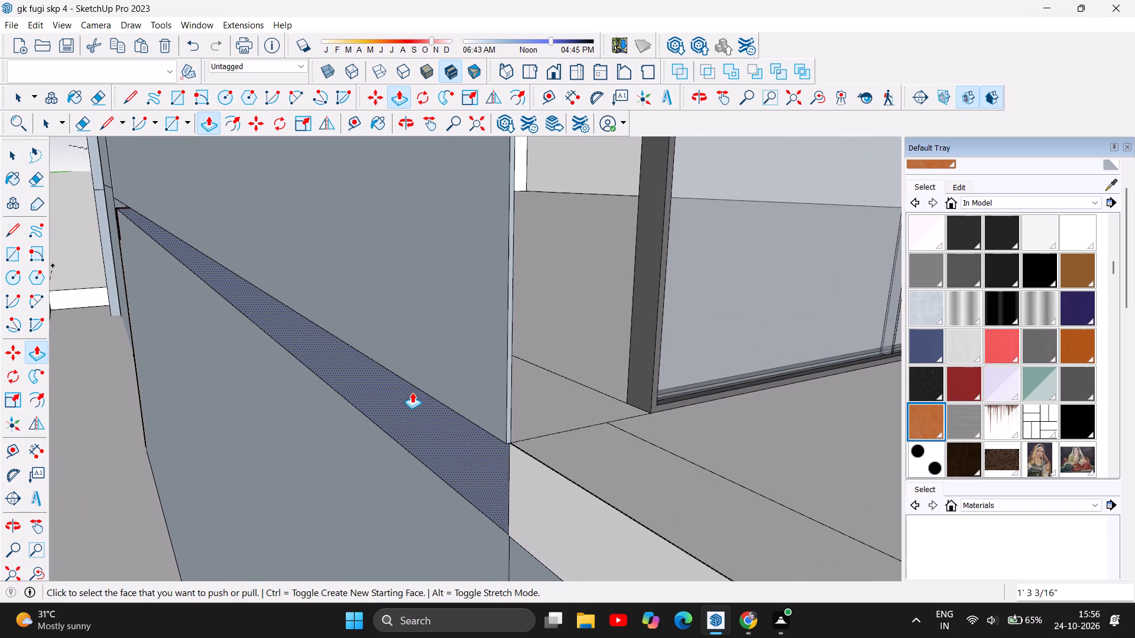
scroll(436, 393, up, 6)
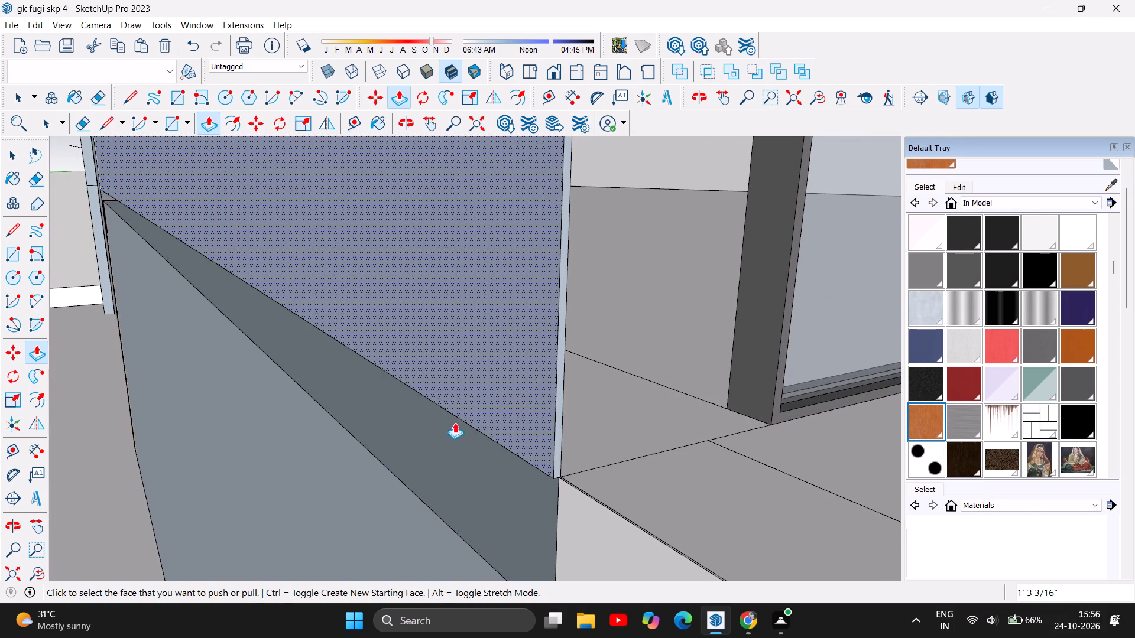
drag(456, 392, 466, 385)
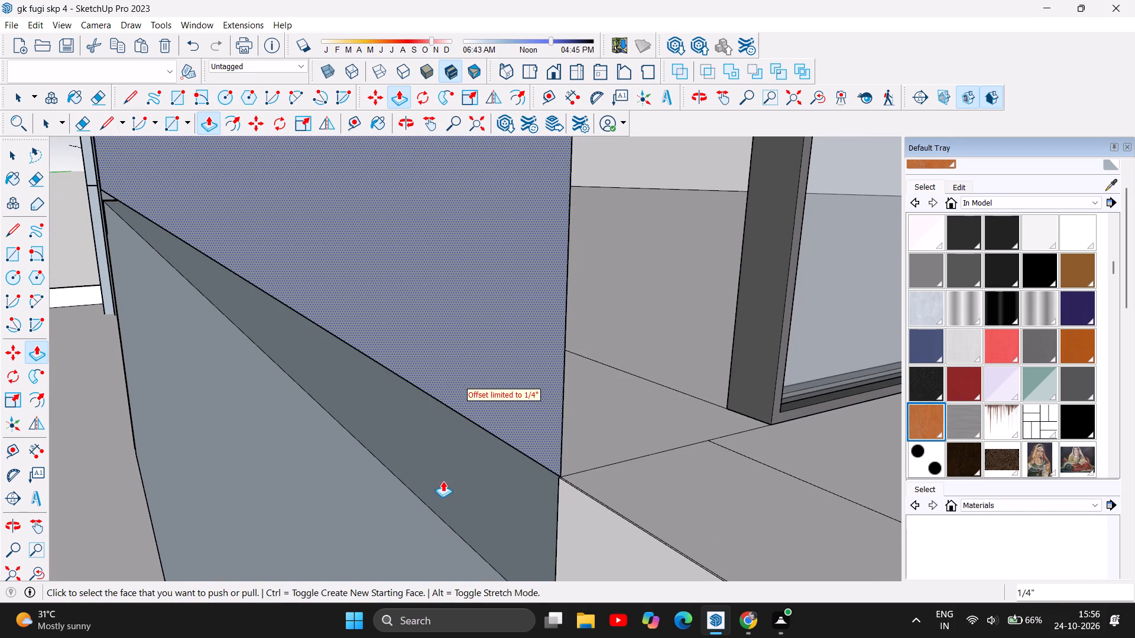
Raise the narrow ledge on top of the ground-floor side wall by 5 9/16" to meet the upper-floor wall.
drag(456, 482, 436, 487)
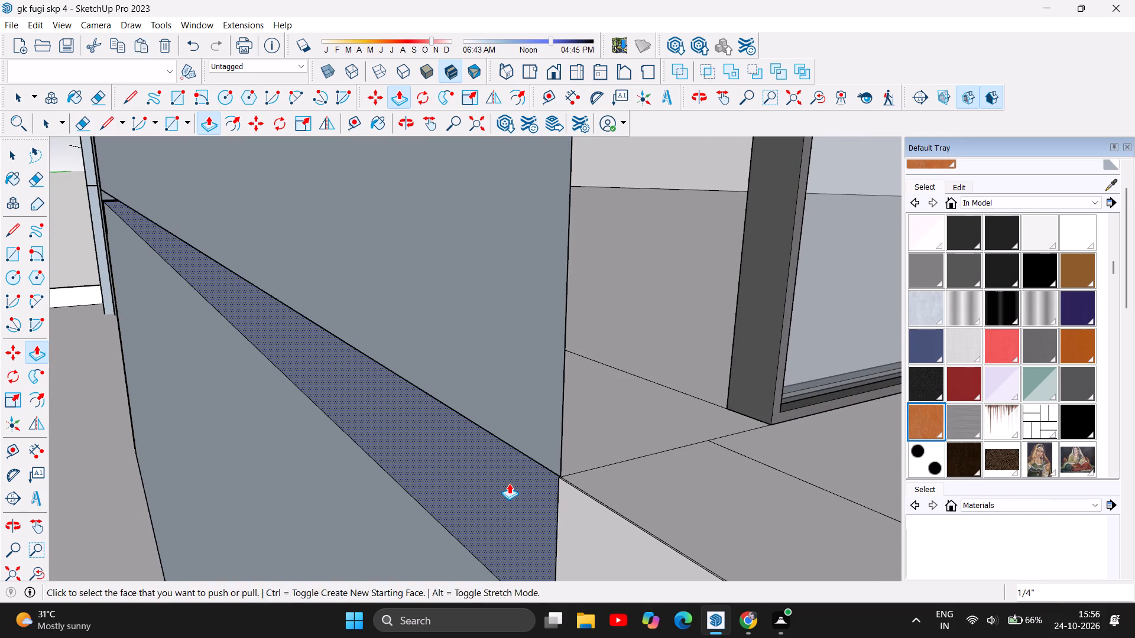
drag(510, 483, 483, 490)
drag(462, 477, 463, 355)
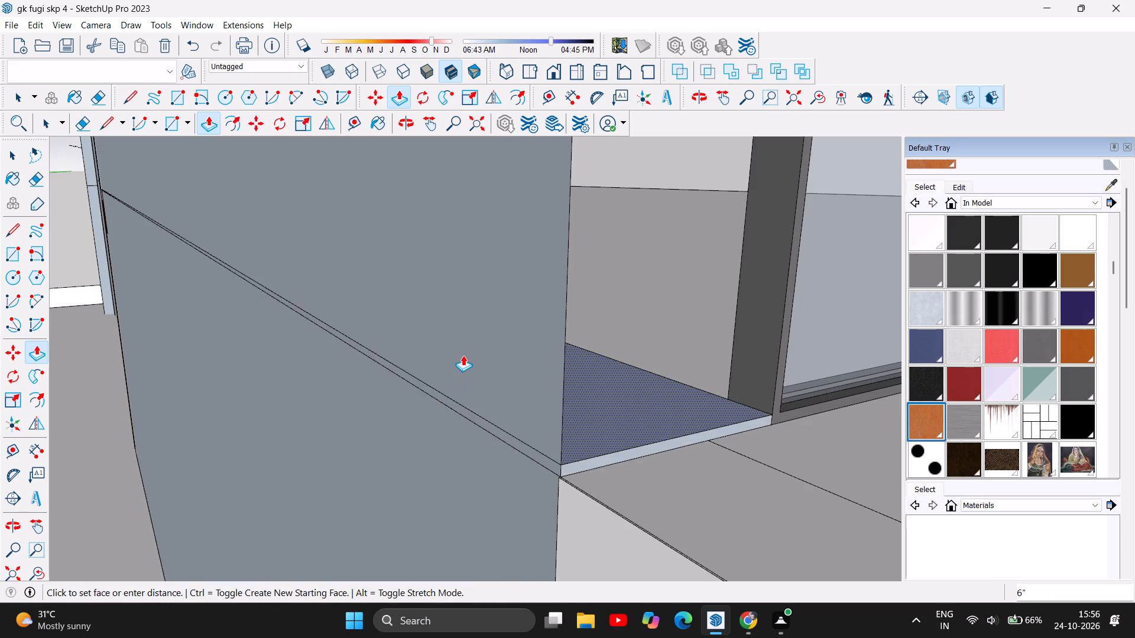
drag(463, 355, 475, 371)
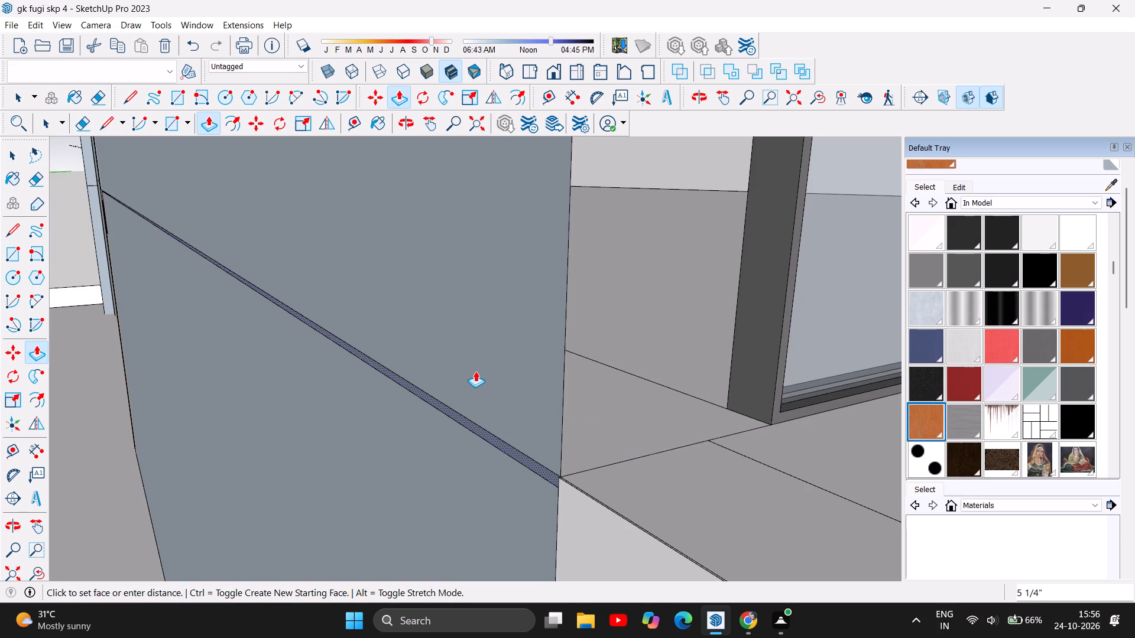
drag(475, 371, 479, 363)
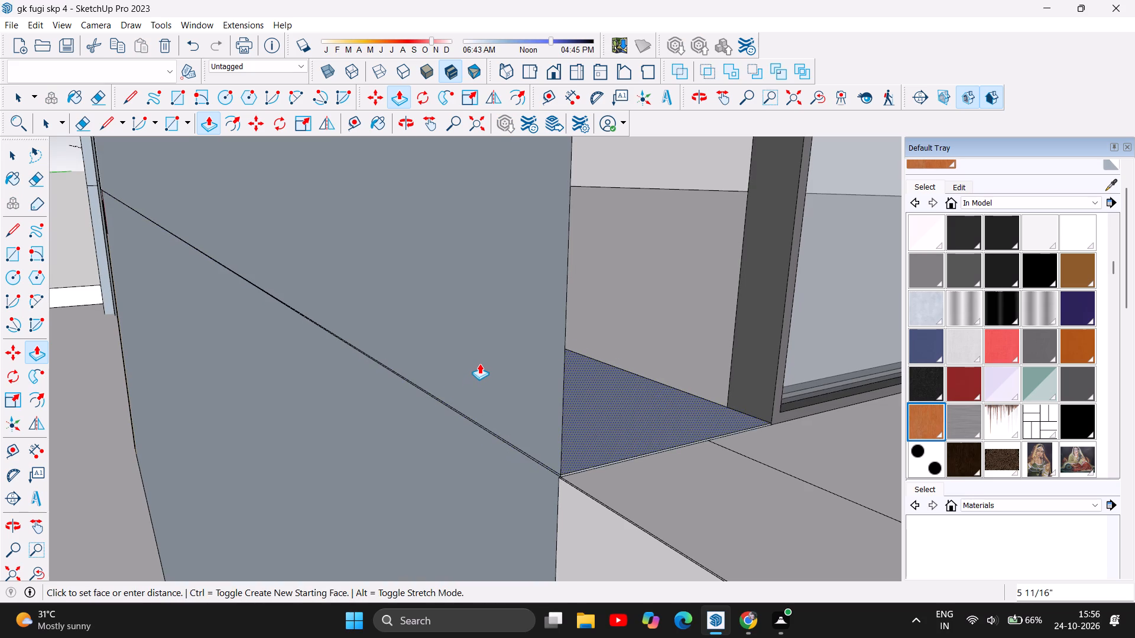
drag(479, 363, 479, 366)
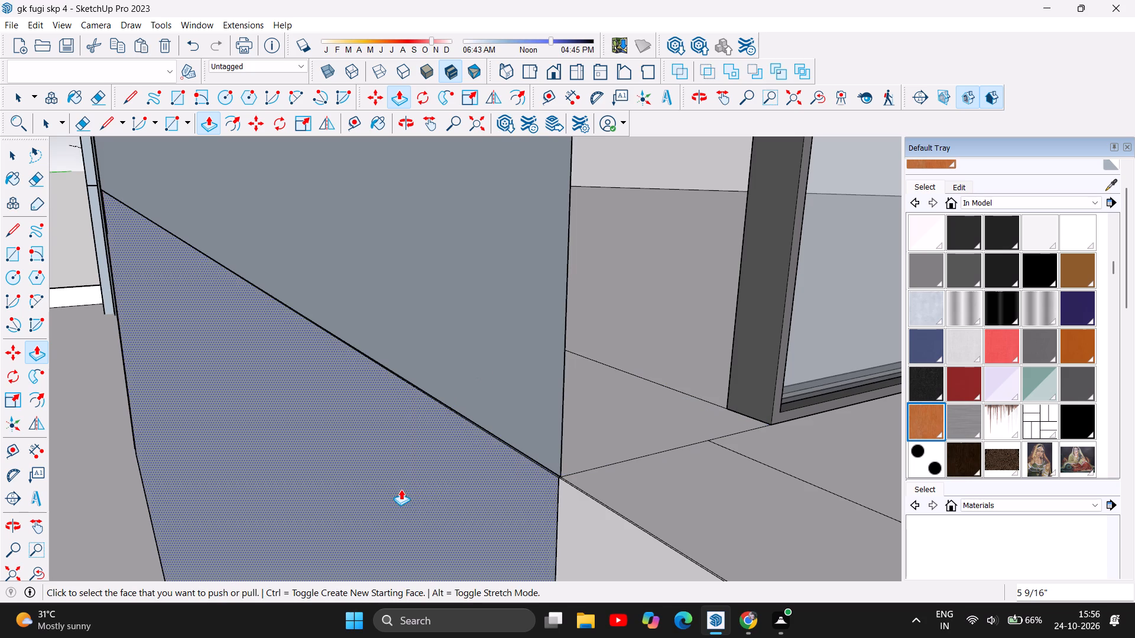
Pull the rear upper-floor side wall face outward by 9", and bring the rear ground-floor face below it out to match.
scroll(410, 490, down, 6)
scroll(485, 389, down, 7)
scroll(239, 343, up, 1)
scroll(211, 341, down, 5)
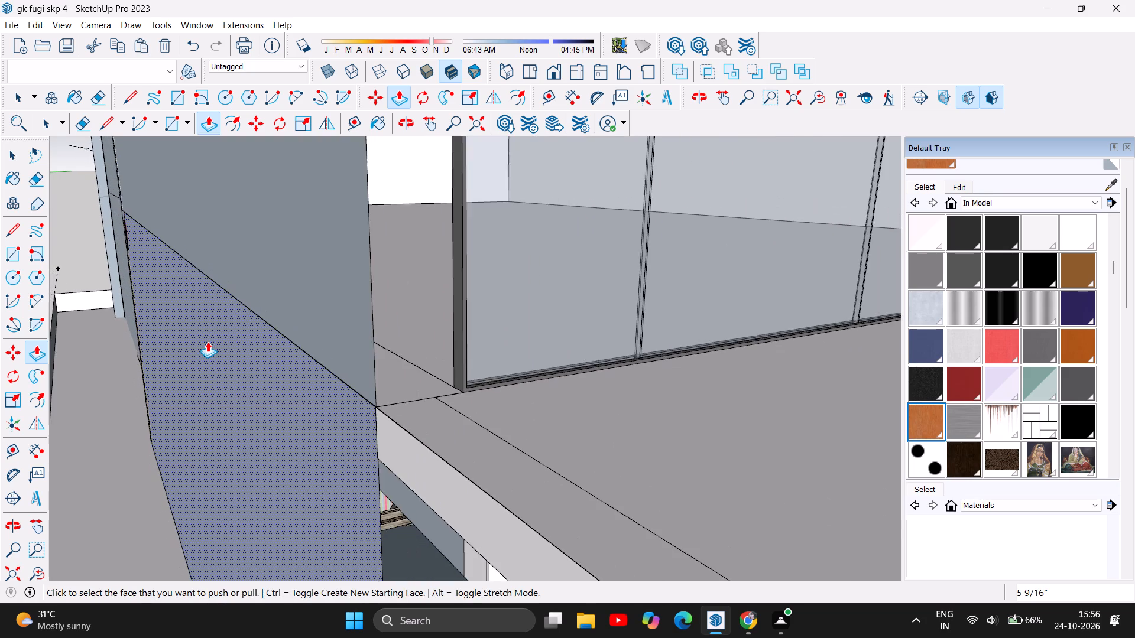
scroll(207, 341, down, 1)
scroll(377, 409, down, 7)
scroll(469, 255, down, 8)
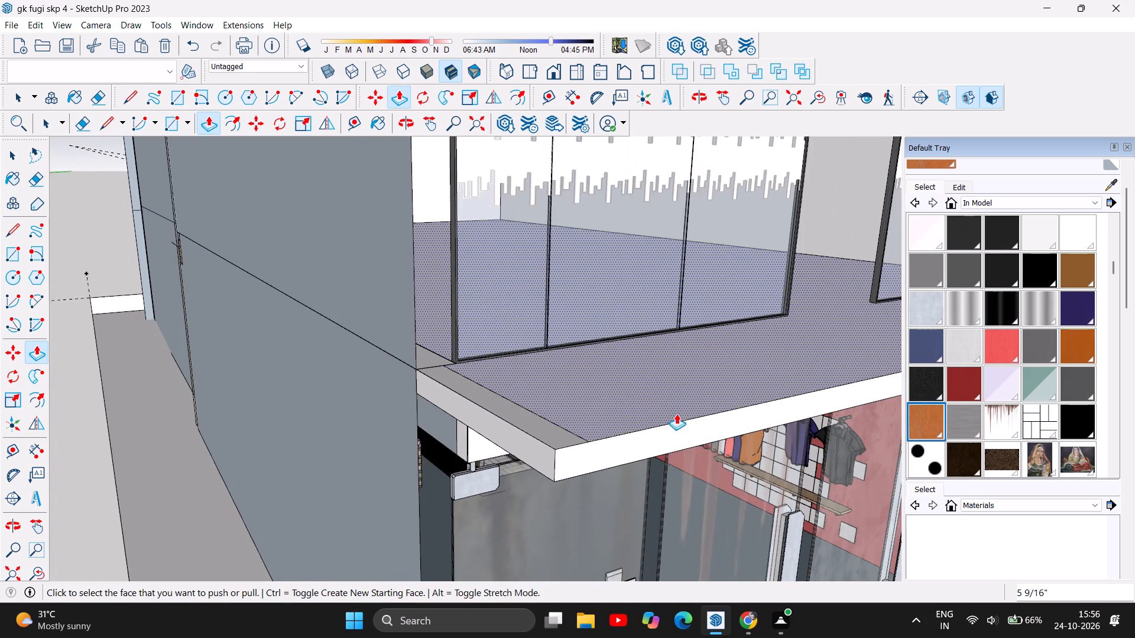
scroll(698, 415, down, 7)
scroll(742, 463, down, 6)
scroll(331, 392, down, 7)
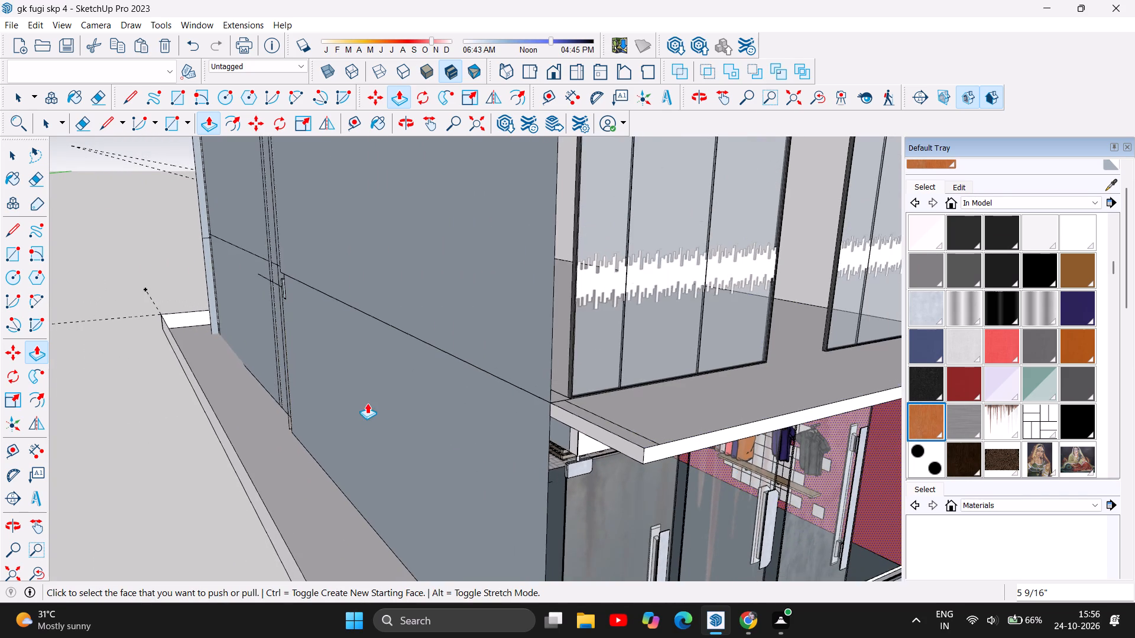
scroll(298, 376, down, 12)
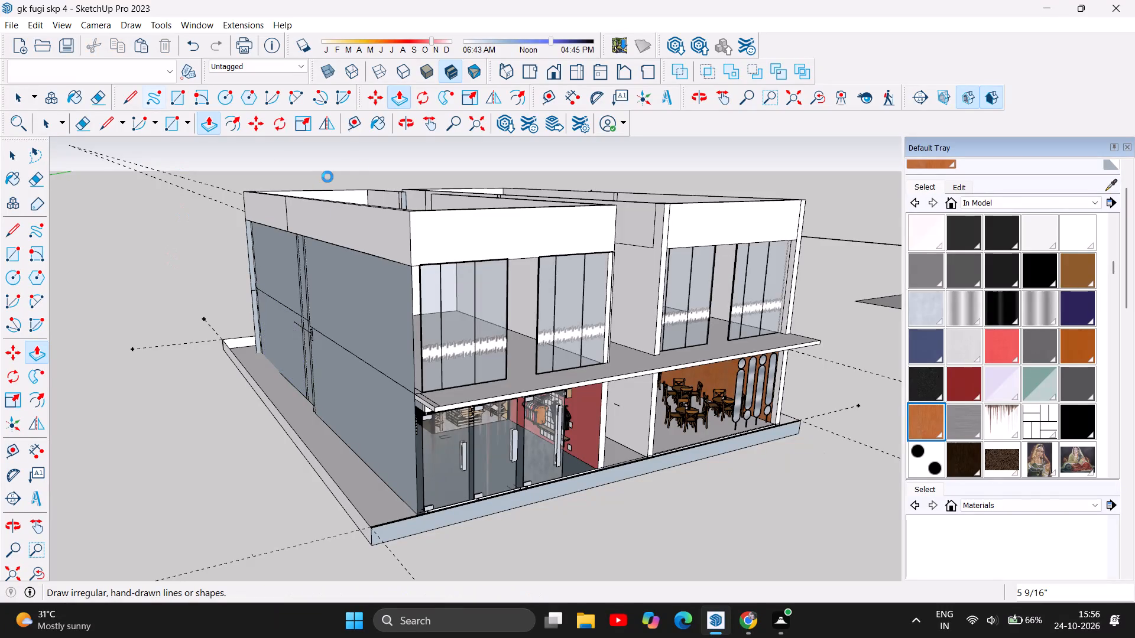
click(410, 125)
drag(326, 444, 492, 445)
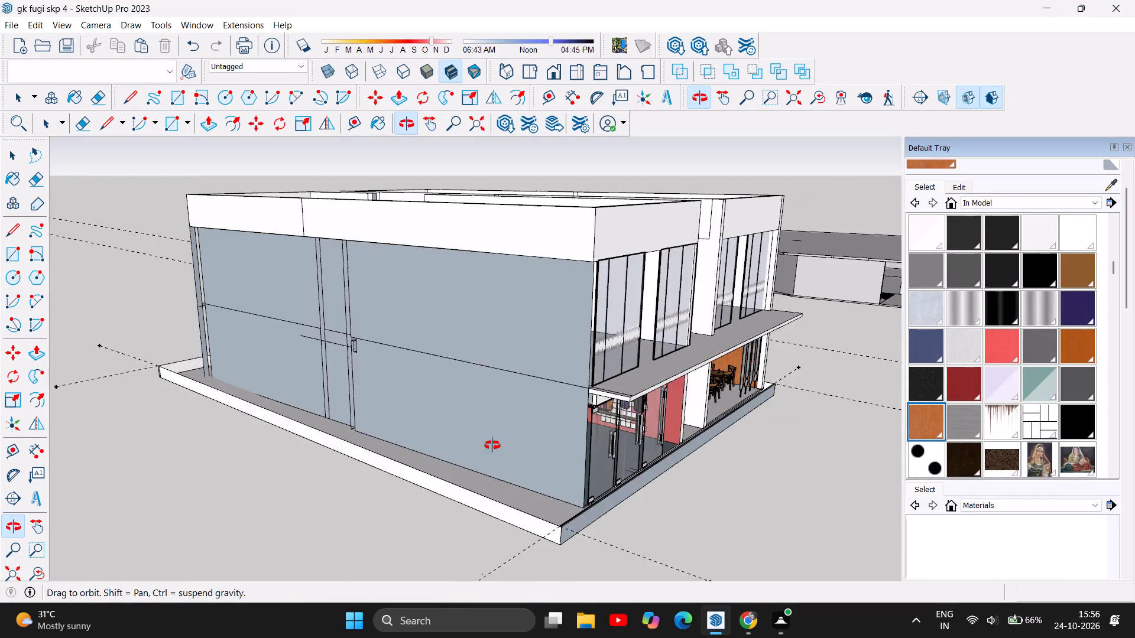
drag(492, 445, 637, 432)
drag(437, 378, 561, 470)
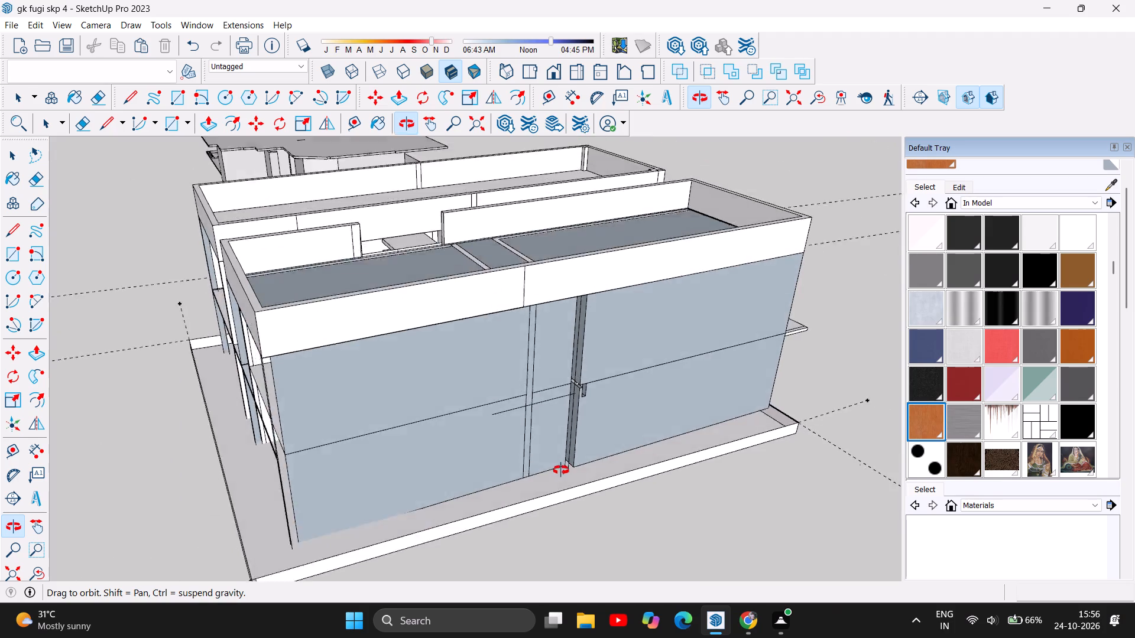
drag(561, 470, 579, 480)
scroll(591, 425, up, 11)
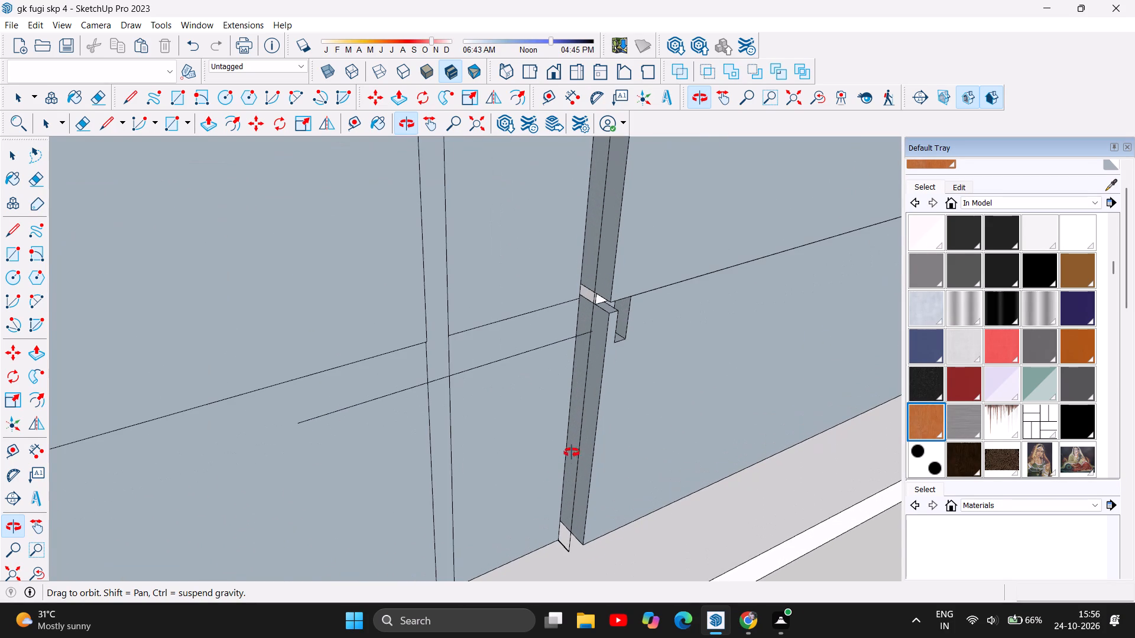
scroll(474, 385, down, 4)
scroll(523, 337, down, 6)
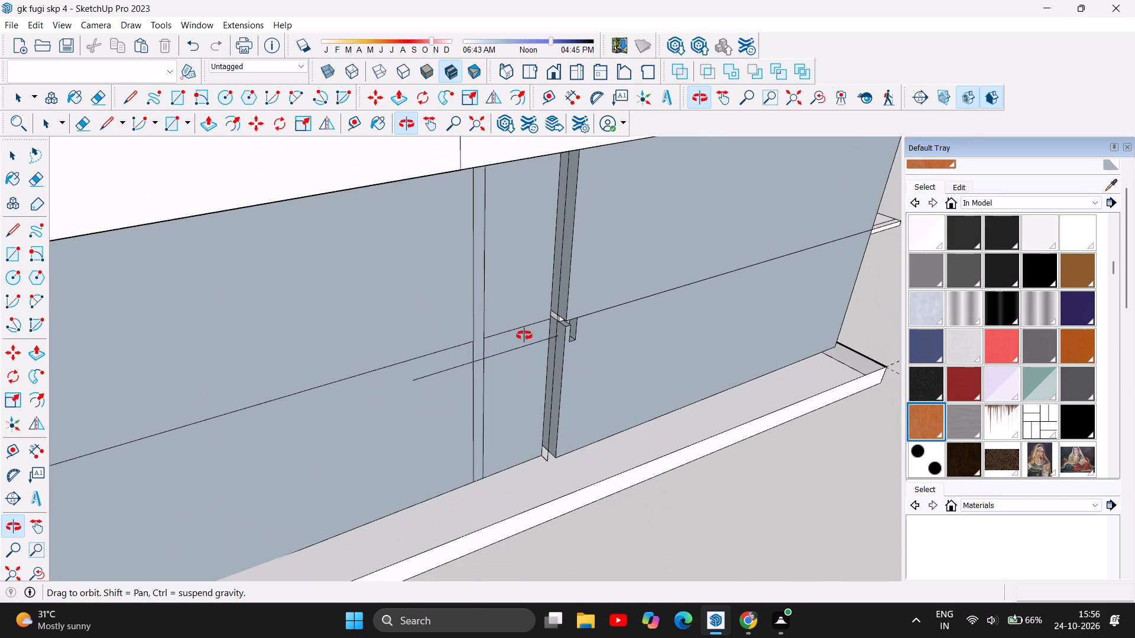
click(209, 121)
drag(284, 261, 316, 283)
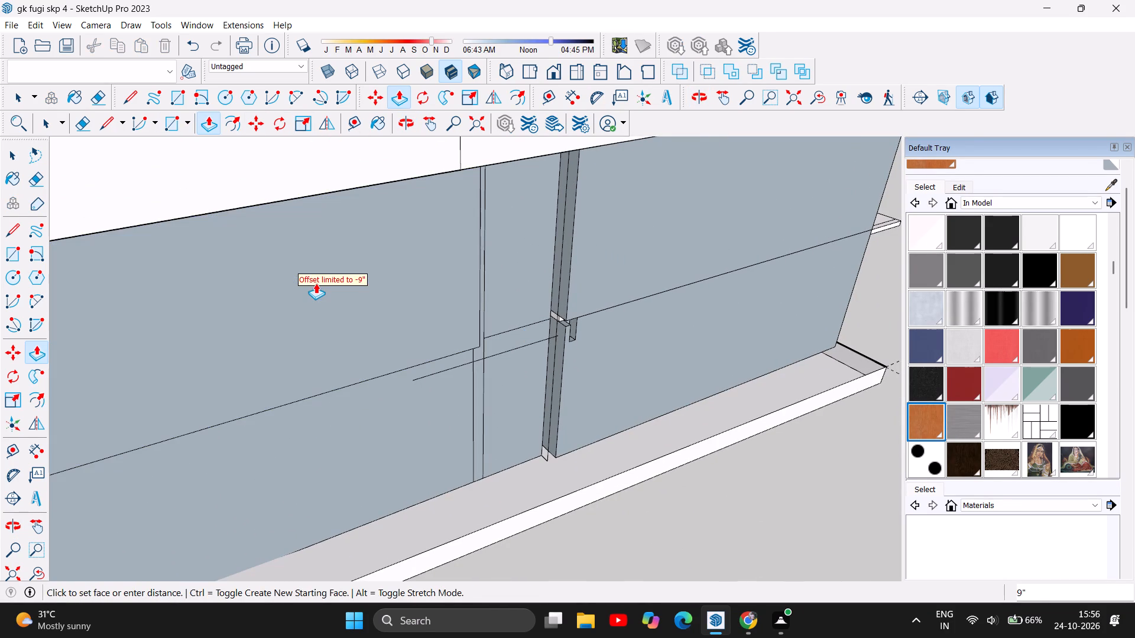
drag(316, 283, 317, 283)
drag(332, 471, 351, 487)
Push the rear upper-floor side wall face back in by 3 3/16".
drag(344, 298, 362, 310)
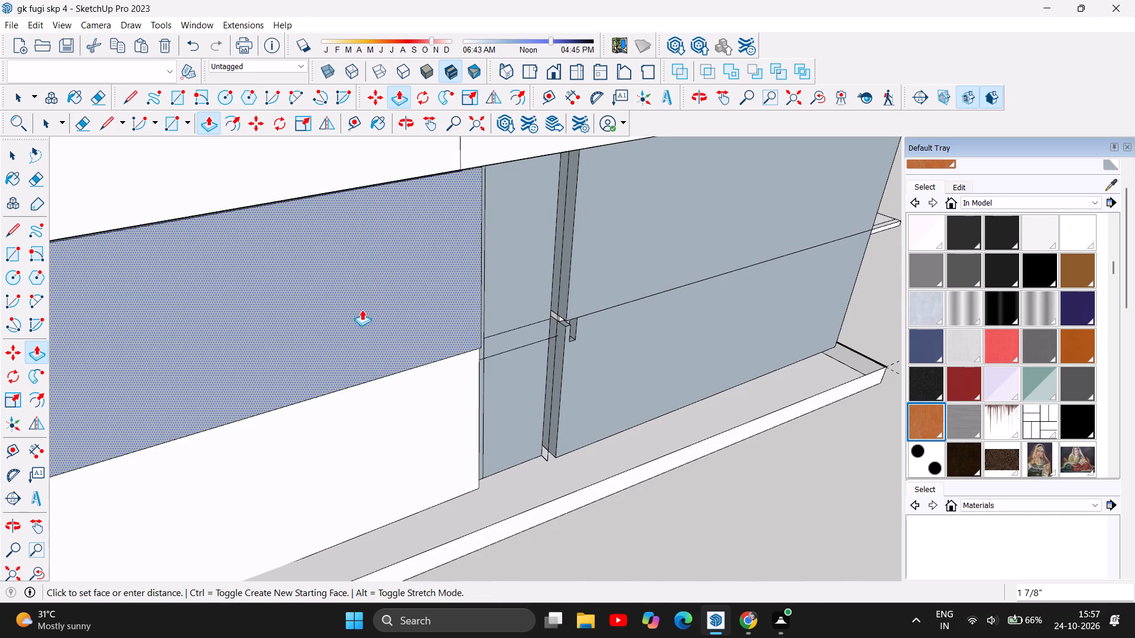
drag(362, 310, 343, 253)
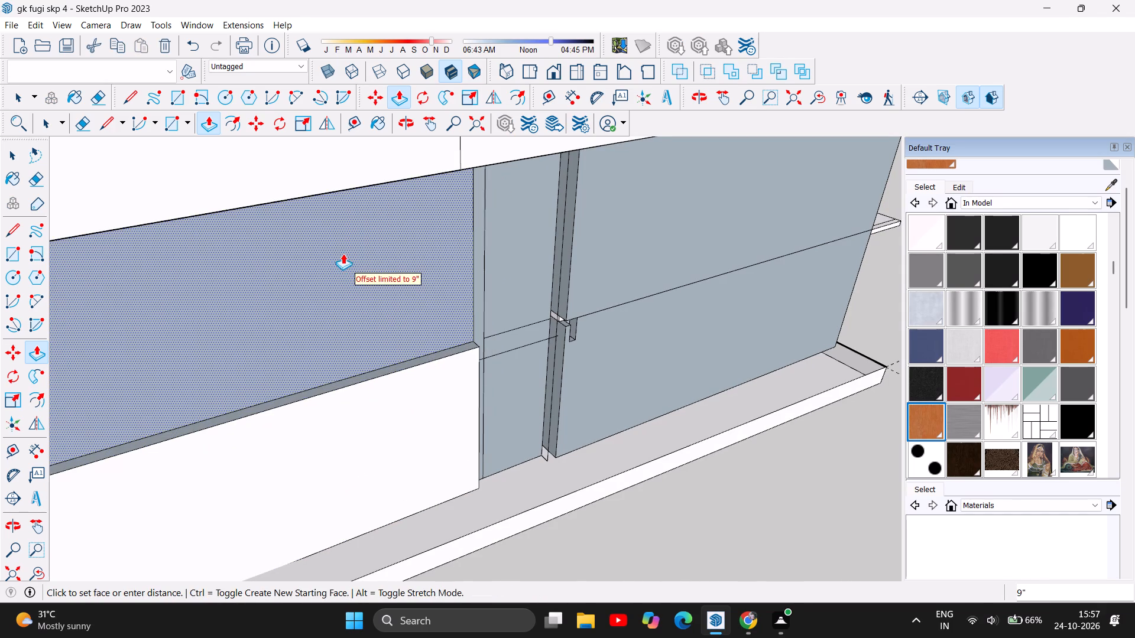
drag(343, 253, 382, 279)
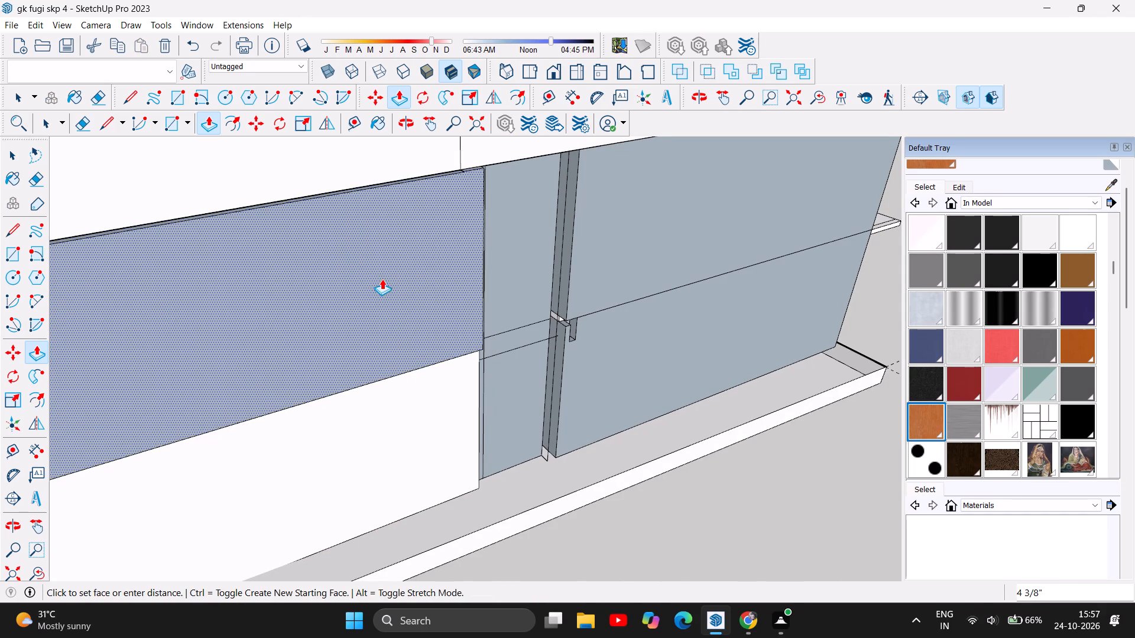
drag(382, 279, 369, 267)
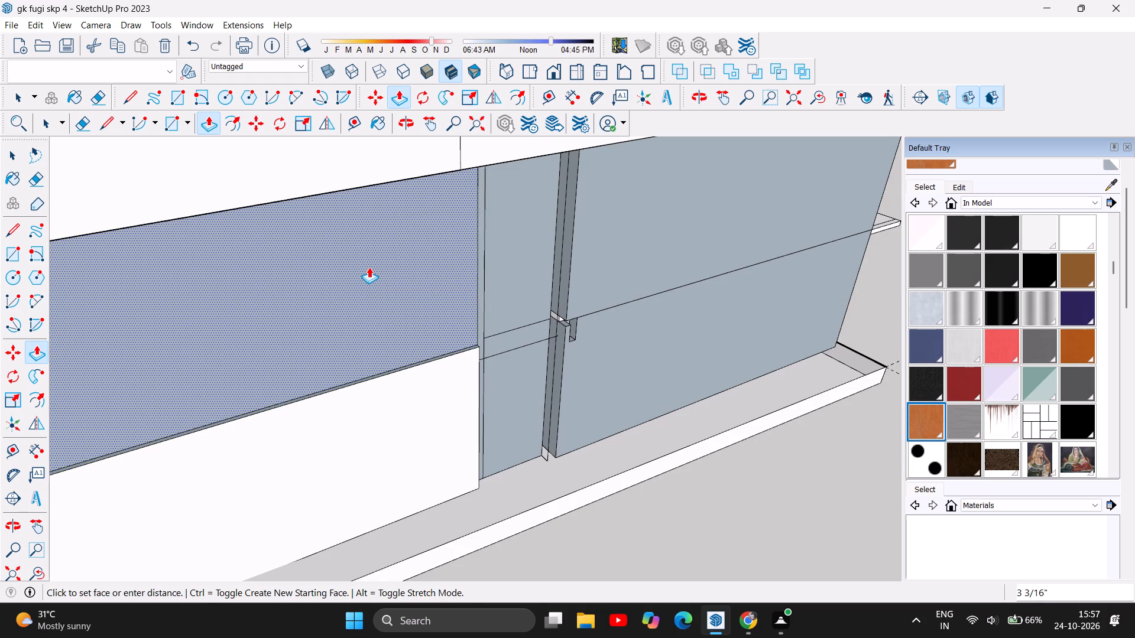
Pull the narrow vertical strip next to the rear upper-floor wall face outward by 5 13/16", flush with that face.
scroll(543, 251, up, 6)
scroll(543, 251, down, 1)
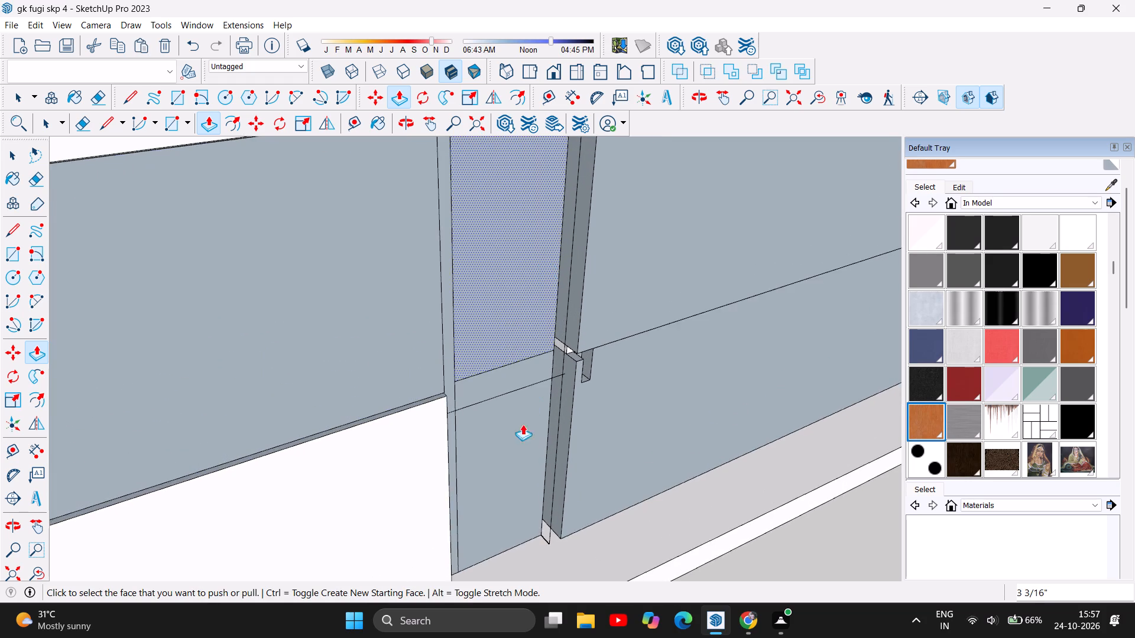
drag(446, 313, 447, 405)
scroll(450, 397, up, 9)
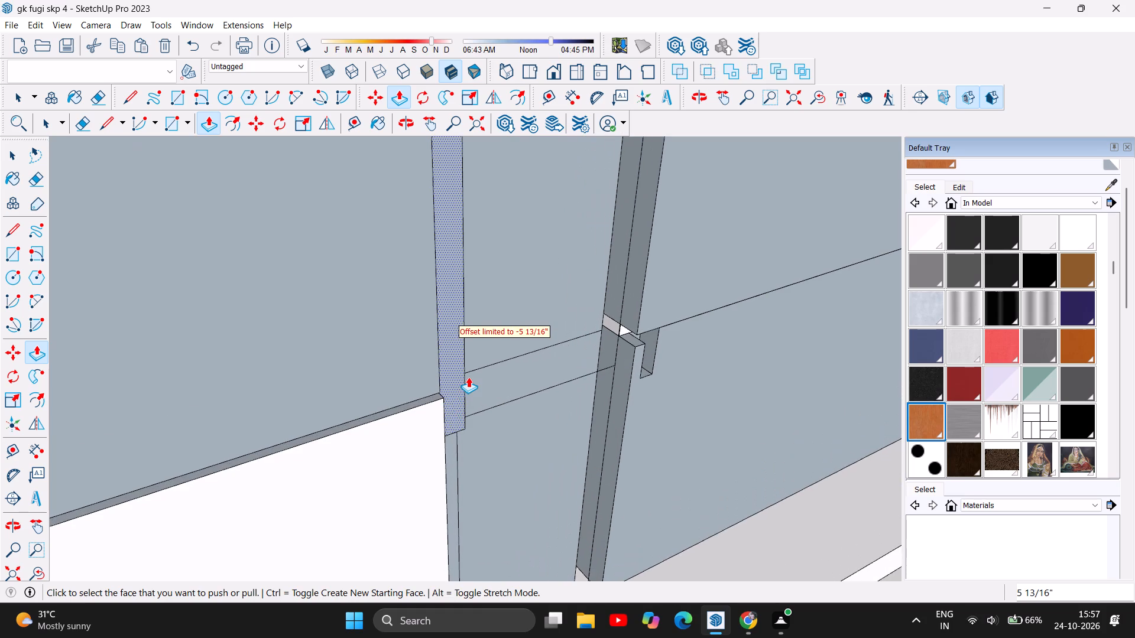
scroll(468, 377, up, 14)
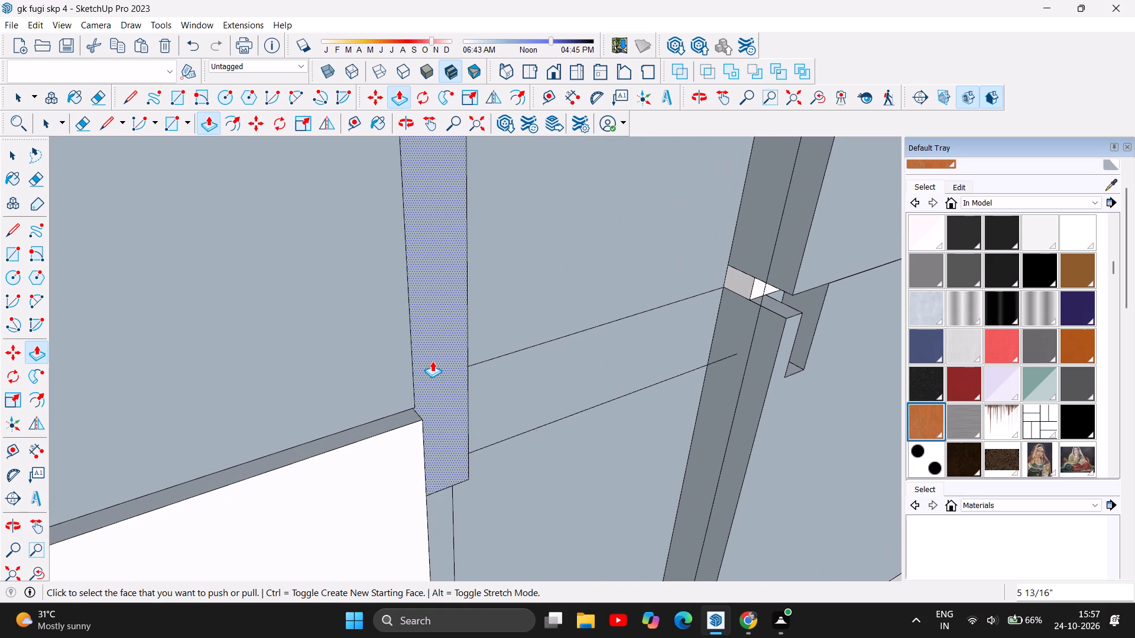
drag(432, 361, 420, 419)
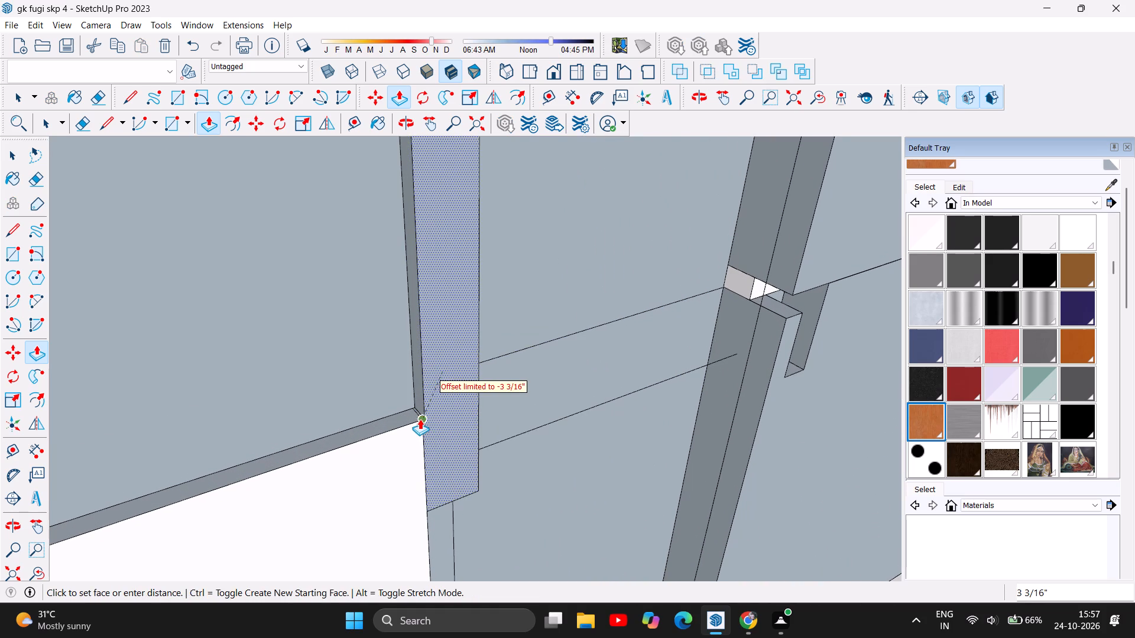
drag(420, 419, 414, 416)
scroll(424, 407, up, 1)
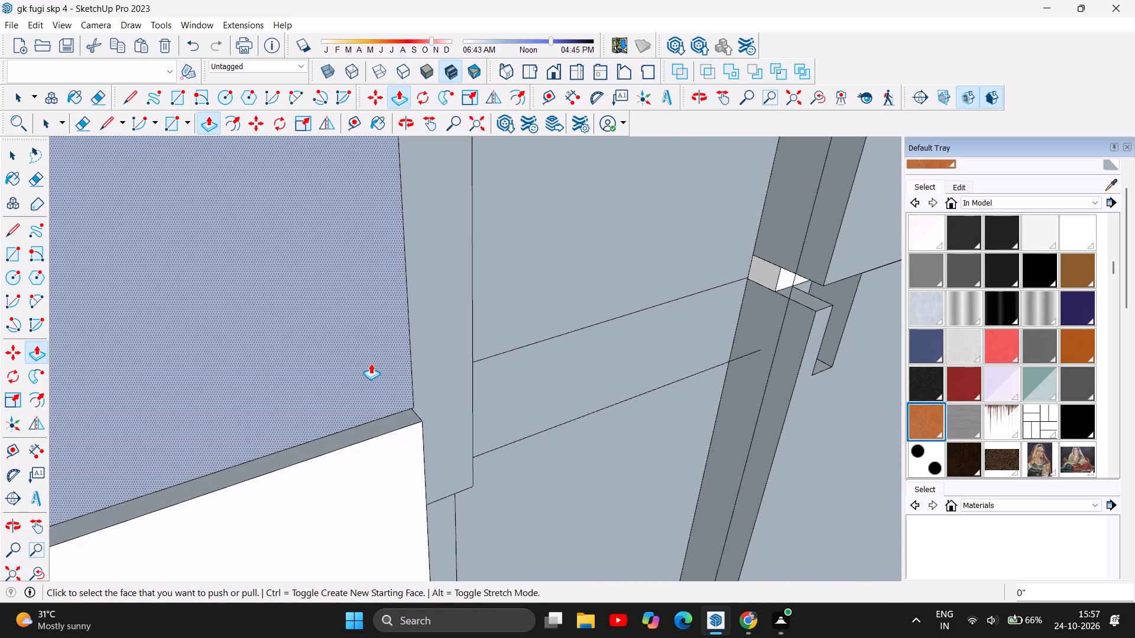
Pull the rear upper-floor wall face and the vertical strip outward by 3 3/16" each, flush with the ground-floor wall.
drag(368, 364, 371, 389)
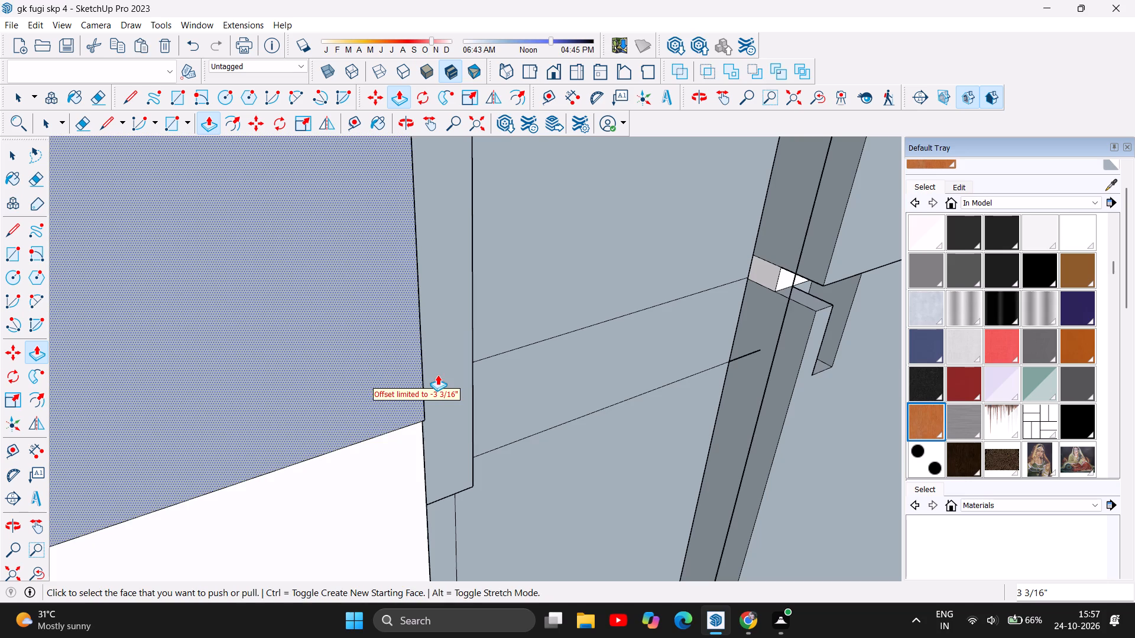
drag(446, 372, 442, 473)
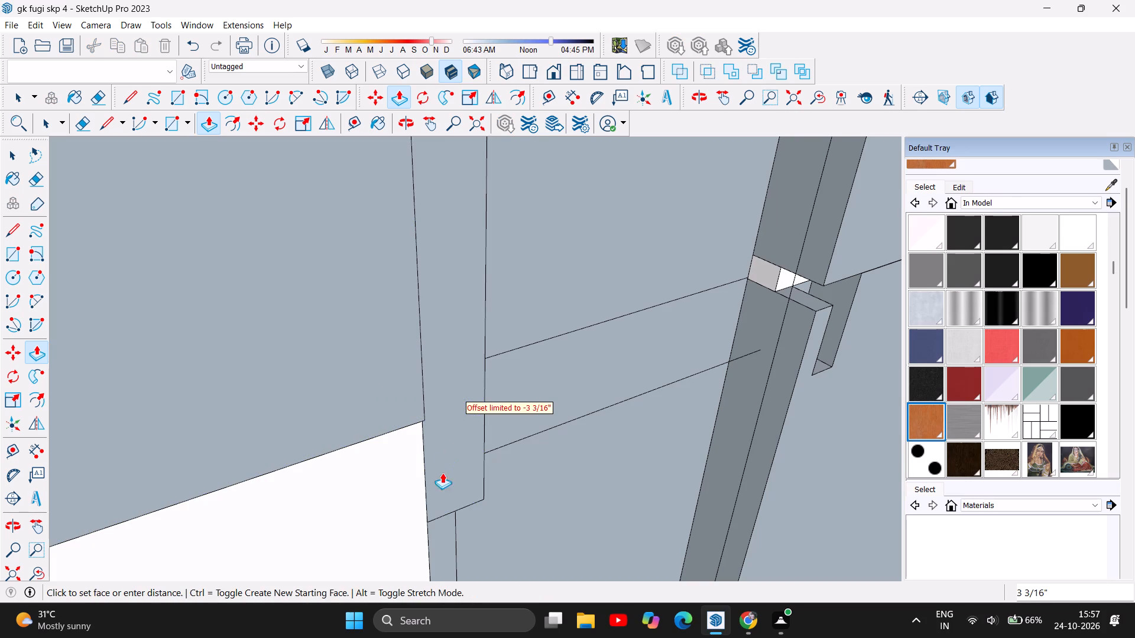
drag(442, 473, 430, 500)
Pull the horizontal slab-level band between the vertical strip and the groove outward by 9", and extend it further past the strip.
drag(596, 357, 622, 375)
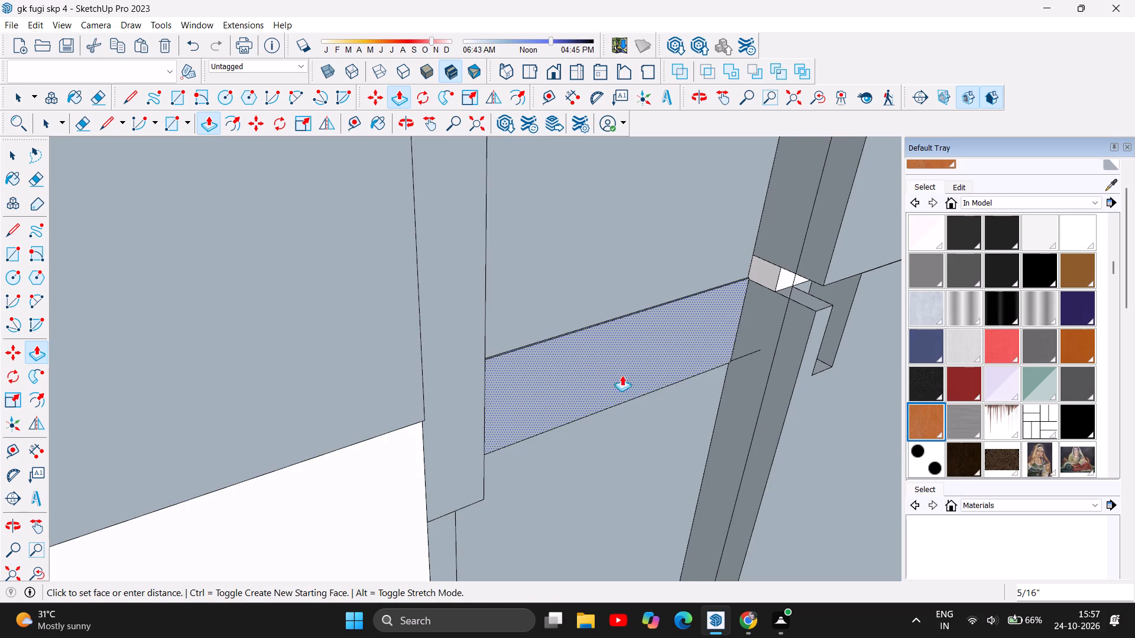
drag(622, 375, 784, 369)
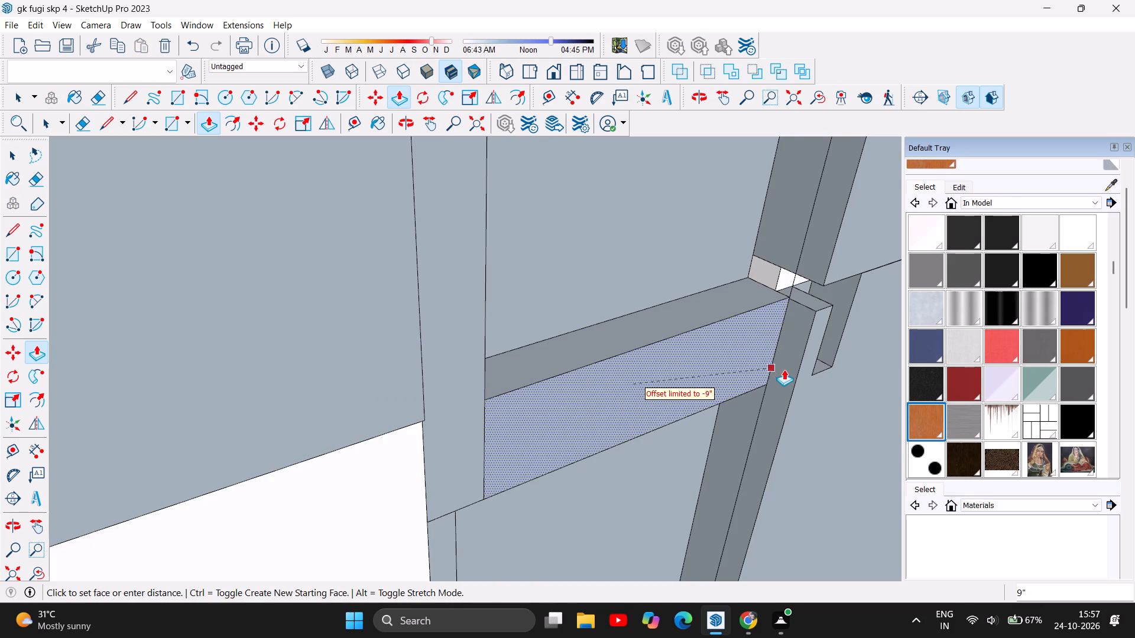
drag(784, 369, 796, 369)
drag(749, 341, 775, 359)
Pull the narrow upper panel and vertical strip outward flush with the band, and the rear upper-floor wall face out by 5 3/4".
drag(624, 206, 685, 256)
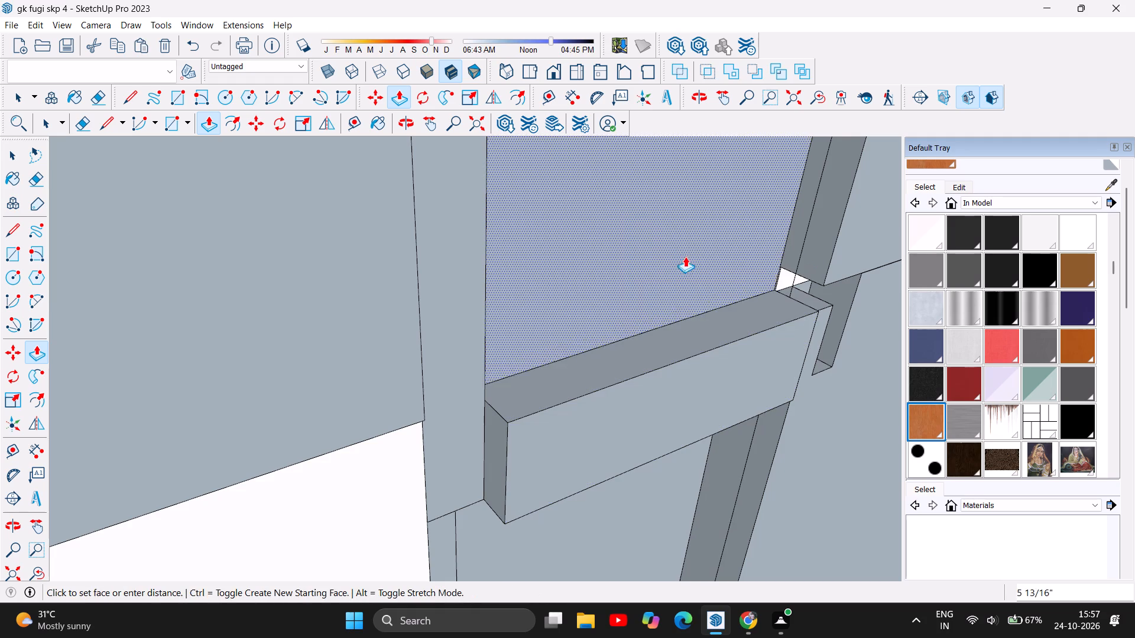
drag(685, 256, 799, 306)
drag(557, 219, 622, 259)
drag(438, 318, 500, 360)
drag(309, 336, 419, 366)
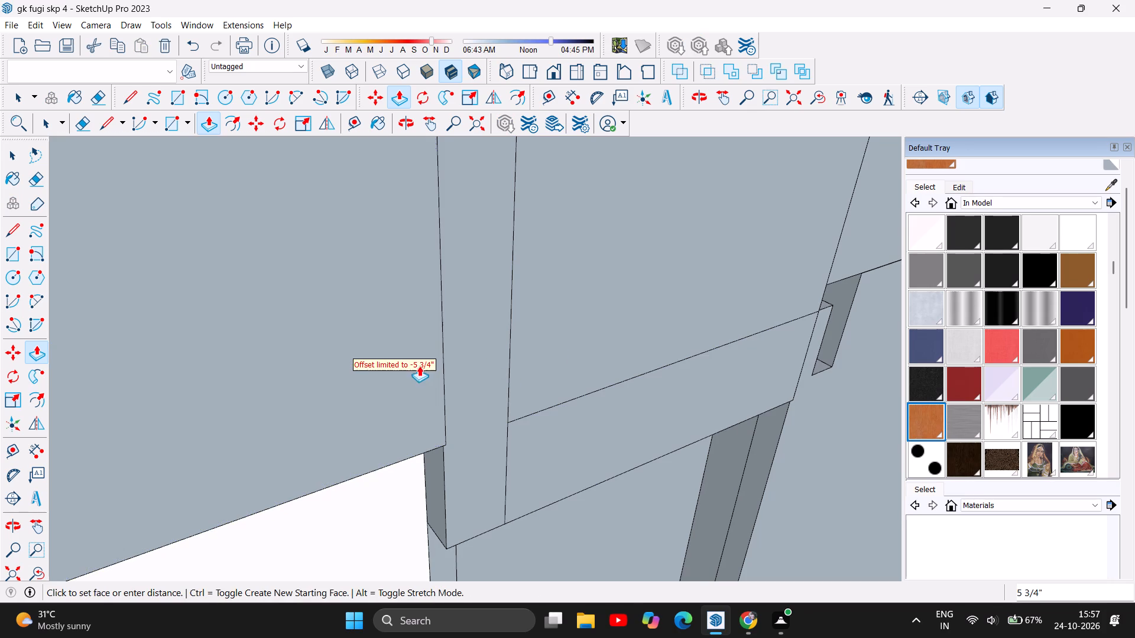
drag(419, 366, 421, 366)
Pull the narrow upper-floor panel beside the groove outward by 5 15/16".
scroll(337, 300, down, 11)
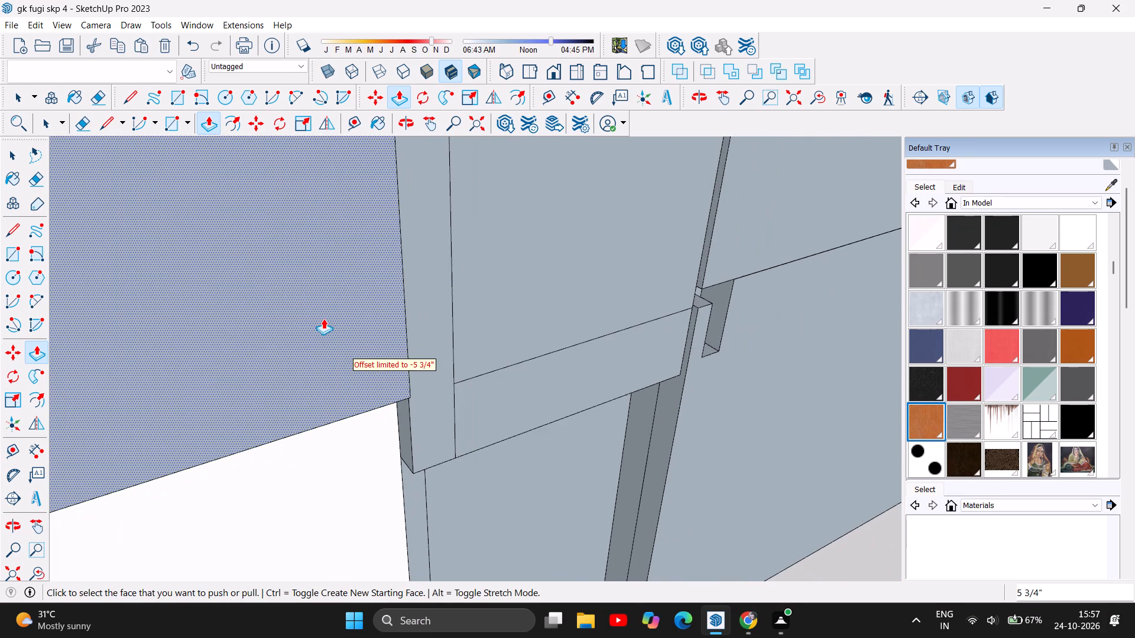
scroll(322, 318, down, 6)
scroll(780, 246, up, 4)
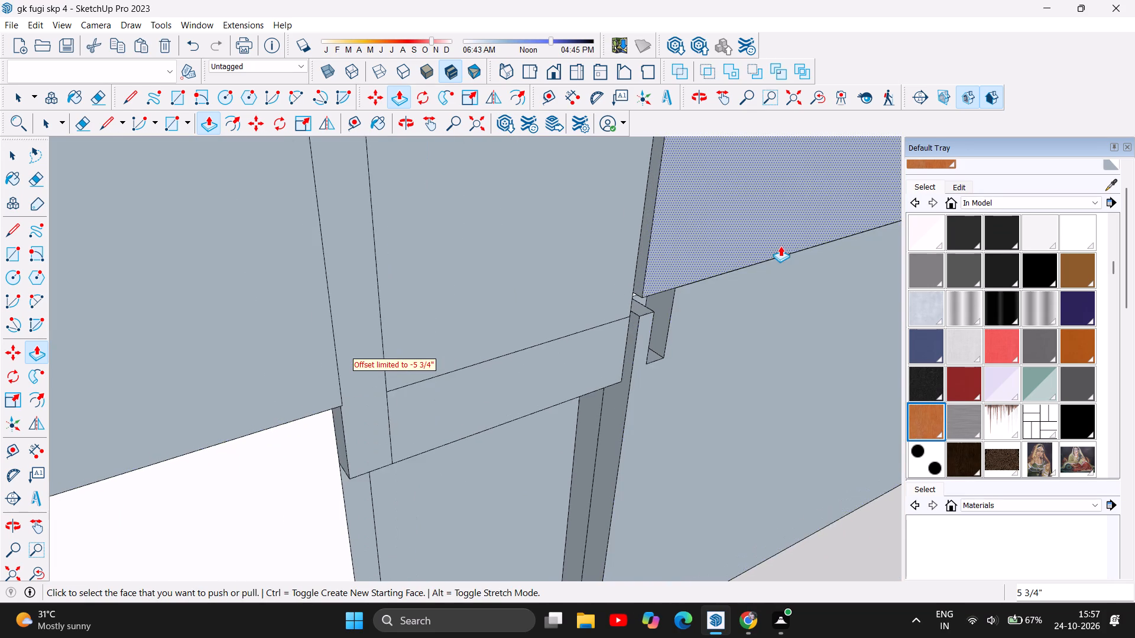
scroll(780, 246, up, 11)
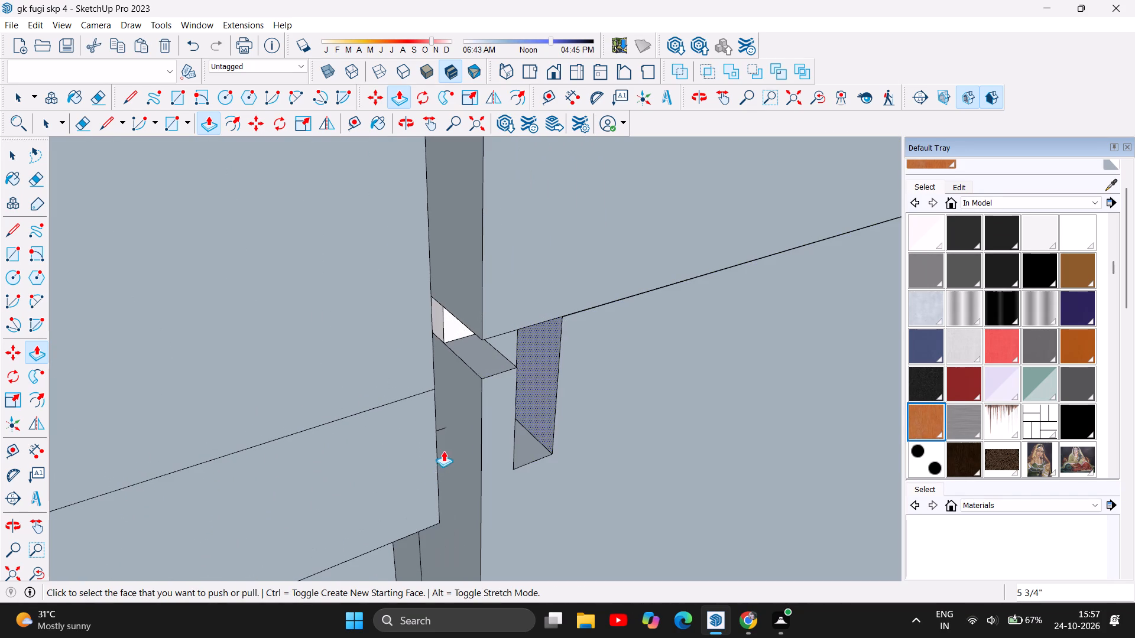
drag(314, 340, 469, 313)
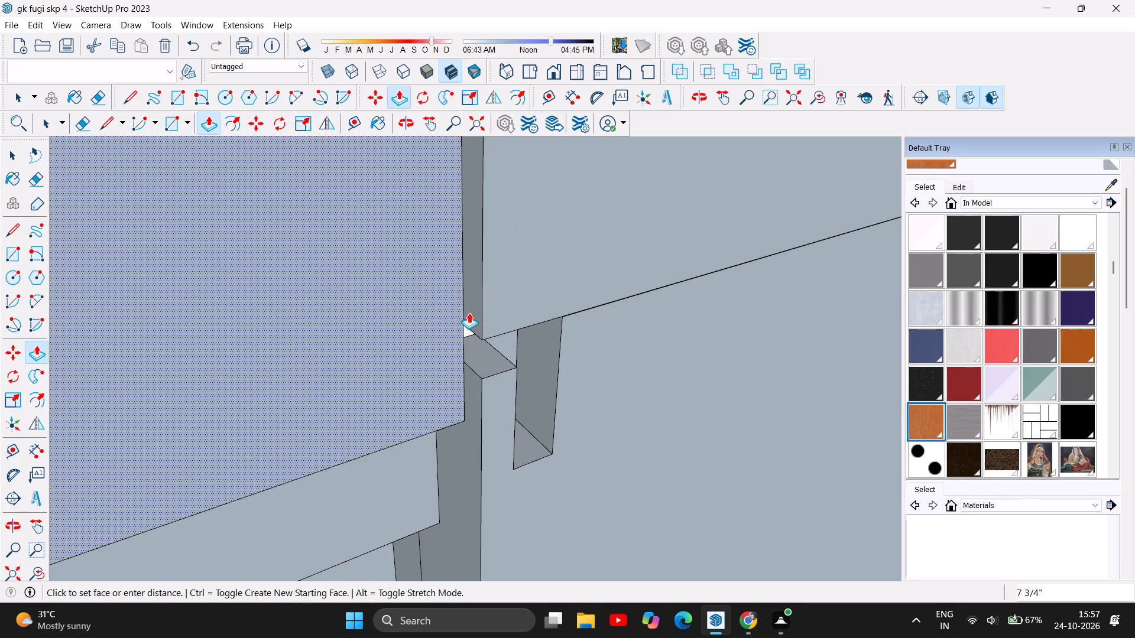
drag(469, 313, 421, 258)
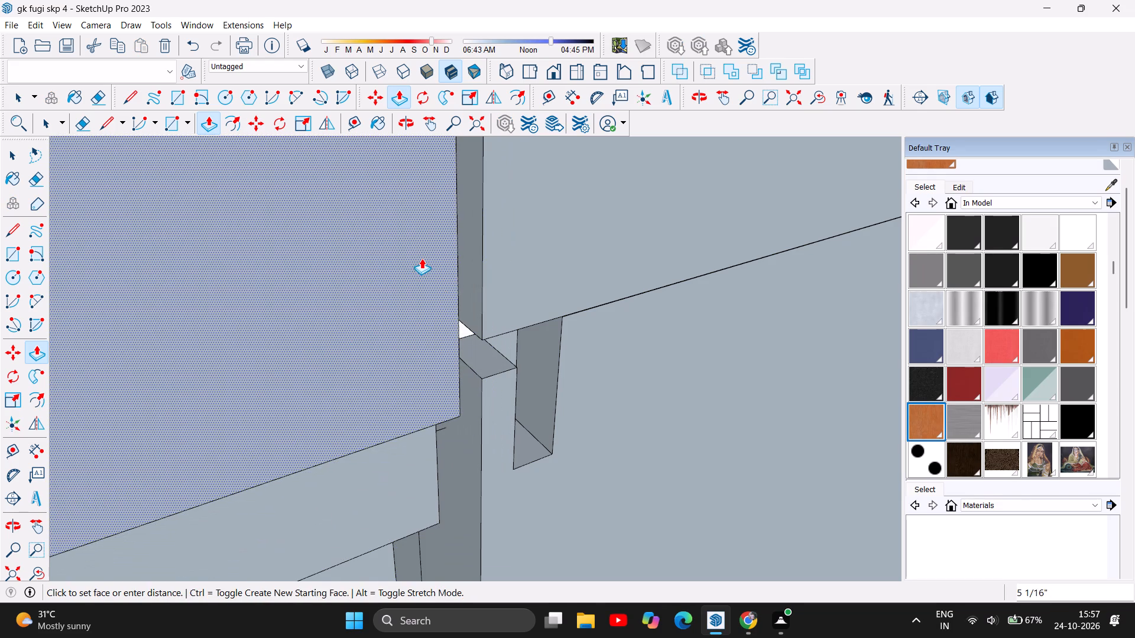
drag(421, 258, 446, 210)
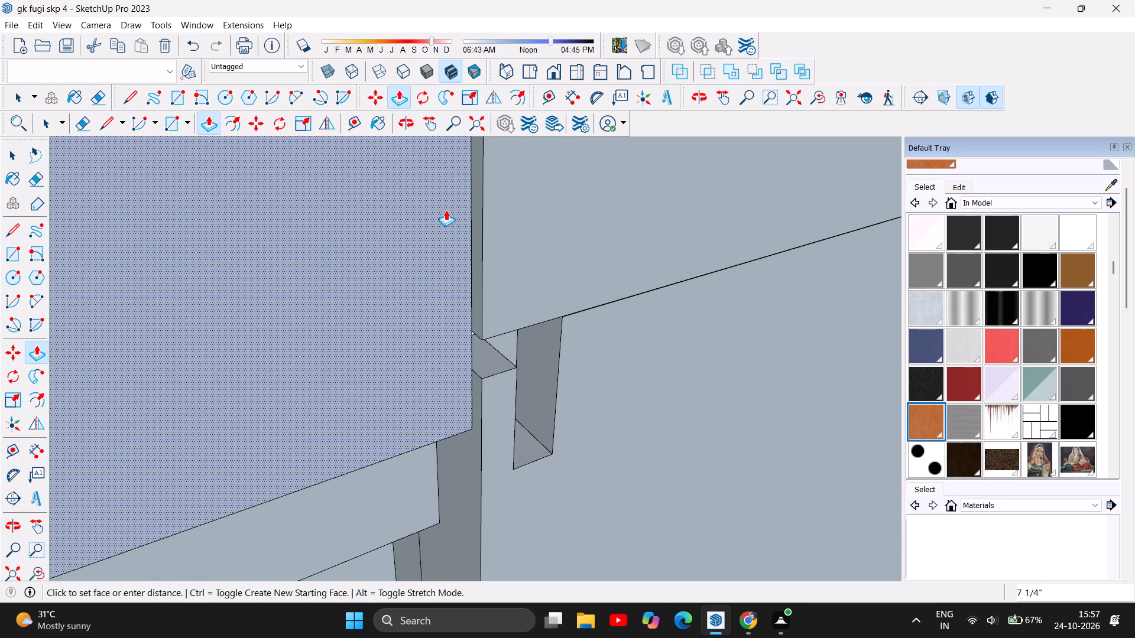
drag(446, 210, 442, 204)
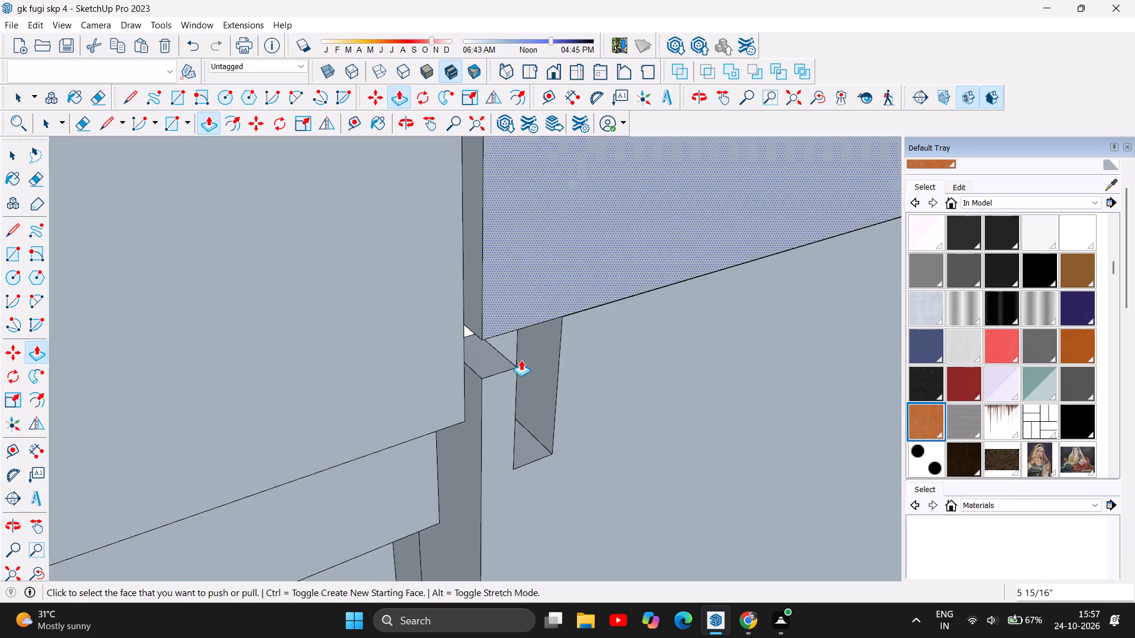
Fill the small slab-level recess beside the groove, pulling one face 9" and extending the notch's side face across to the groove.
drag(508, 345, 545, 388)
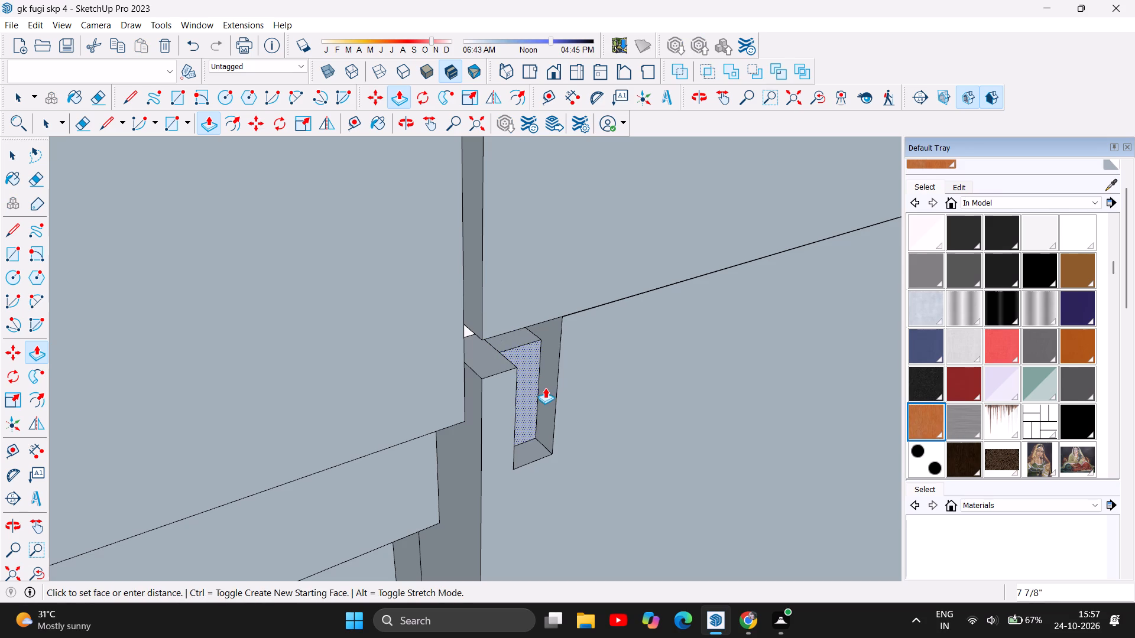
drag(545, 388, 556, 398)
scroll(523, 336, up, 2)
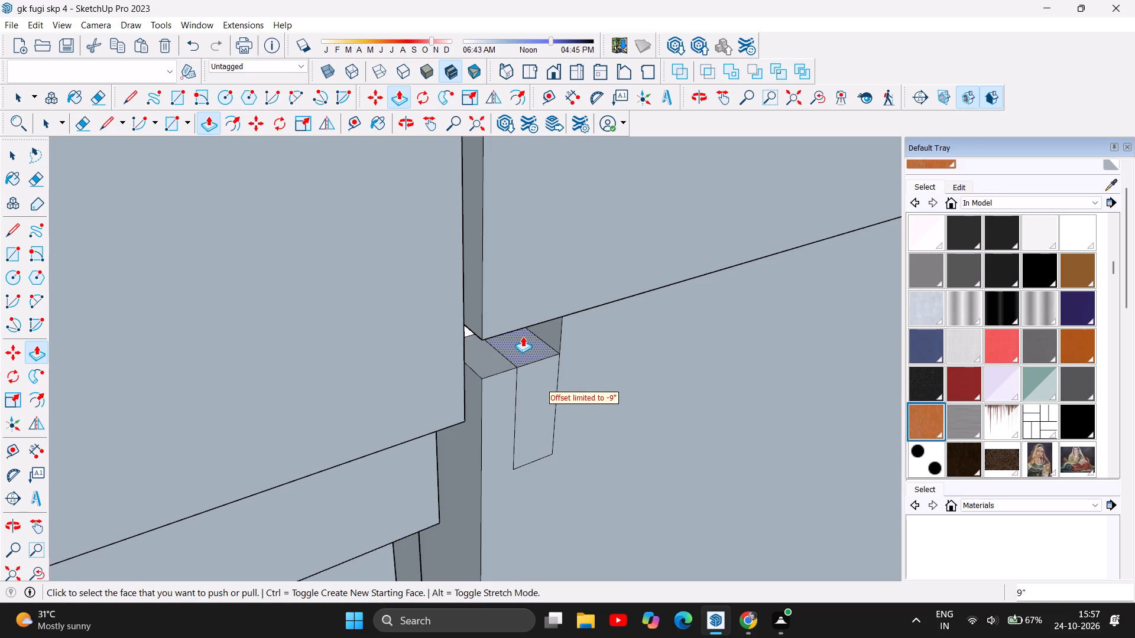
scroll(523, 336, up, 4)
drag(559, 323, 493, 346)
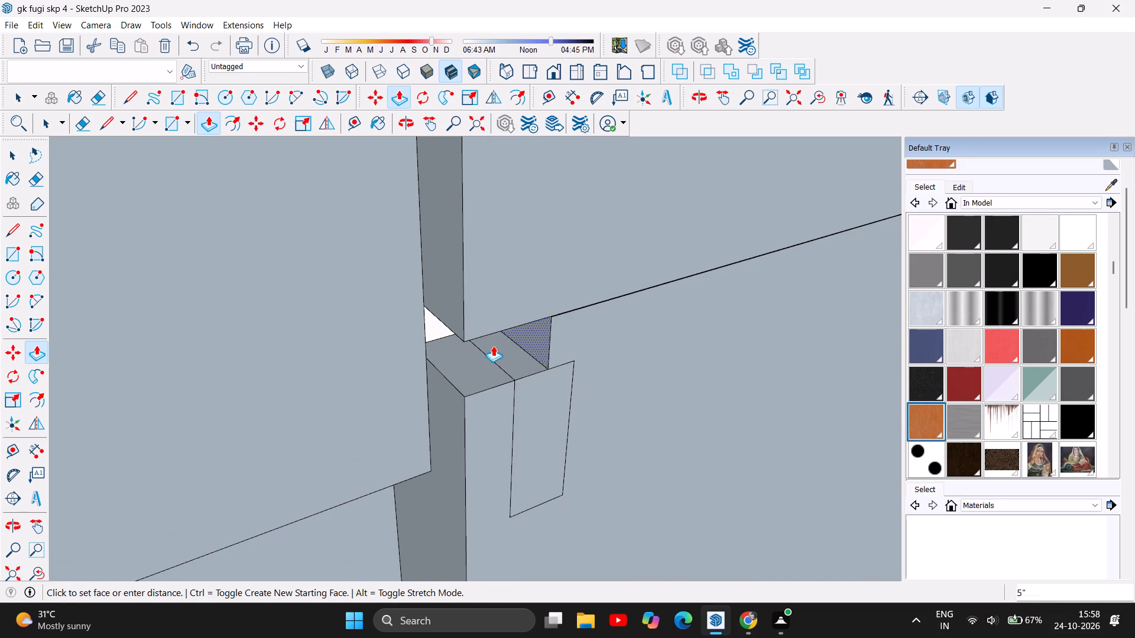
drag(493, 346, 451, 367)
Close the groove by pulling its upper and slab-level side faces across to the projecting panel, and the lower side face by 6 5/16".
drag(452, 275, 397, 284)
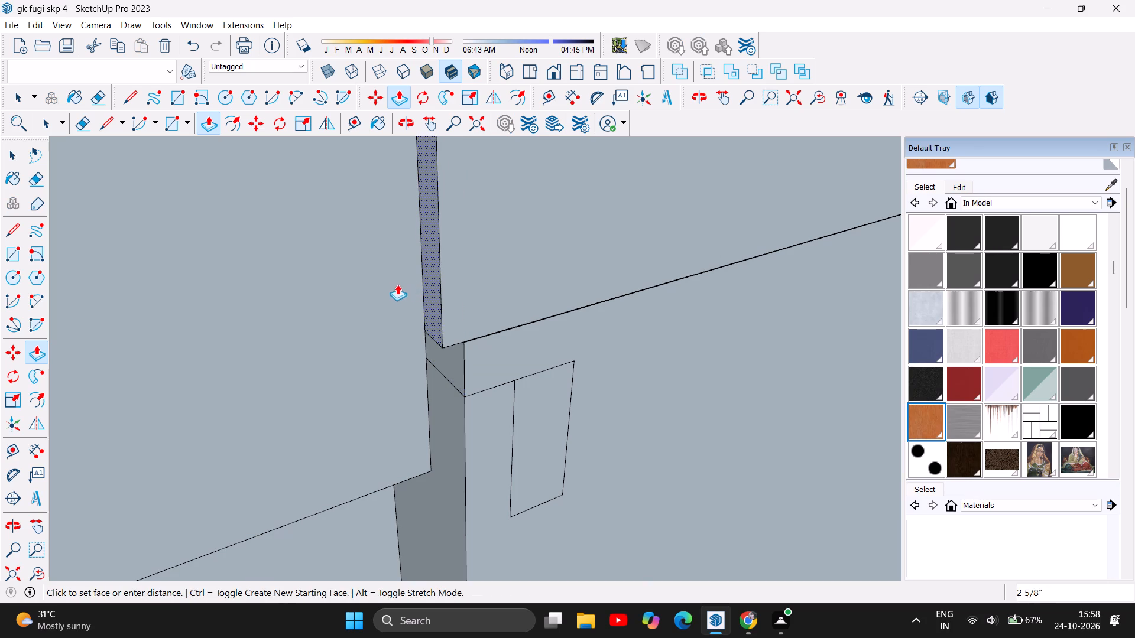
drag(397, 284, 367, 294)
drag(450, 354, 446, 356)
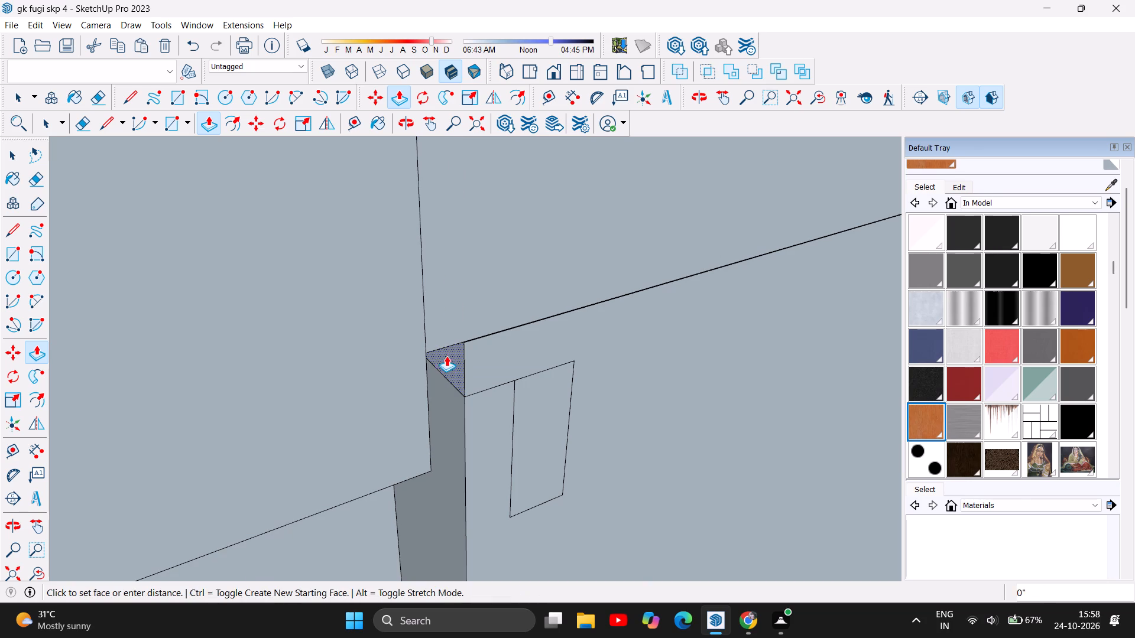
drag(446, 356, 376, 377)
drag(457, 432, 429, 441)
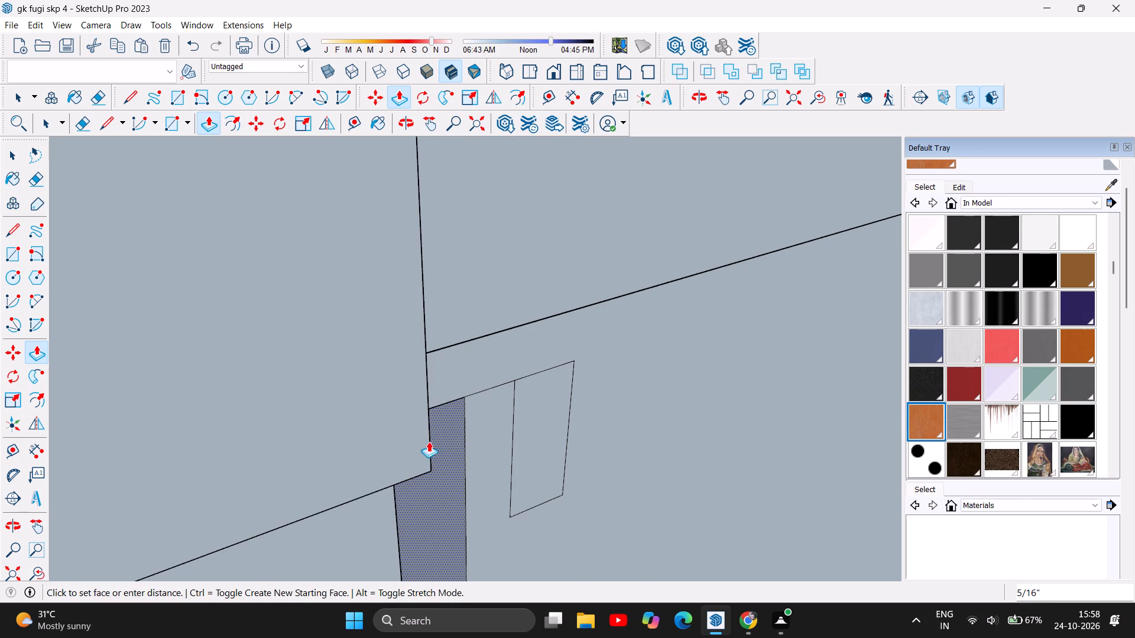
drag(429, 441, 429, 457)
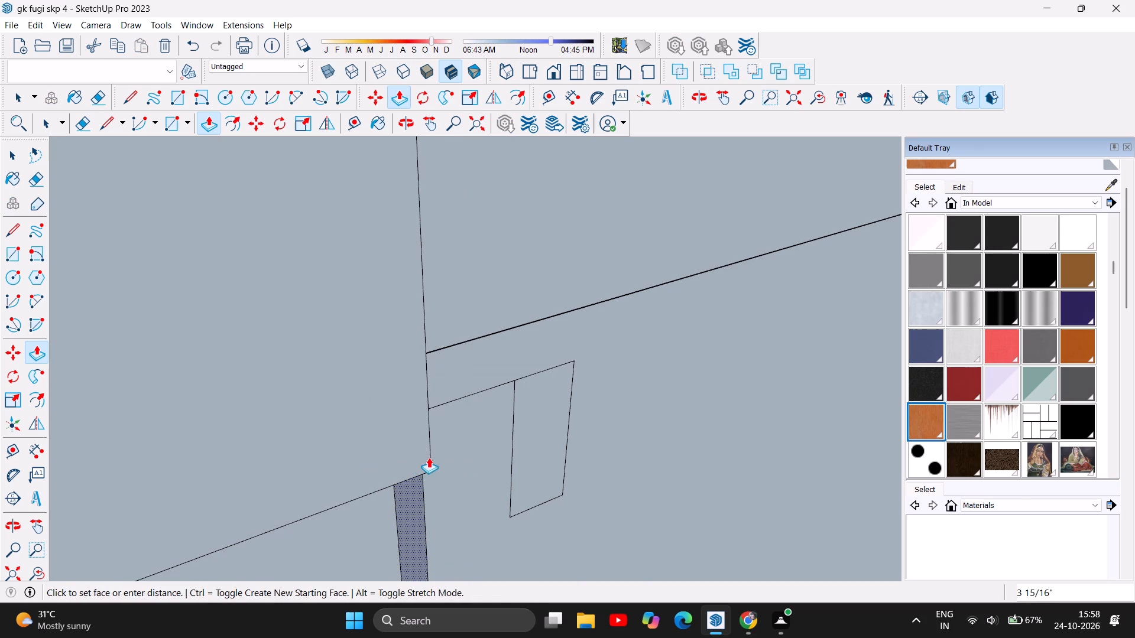
drag(429, 457, 429, 458)
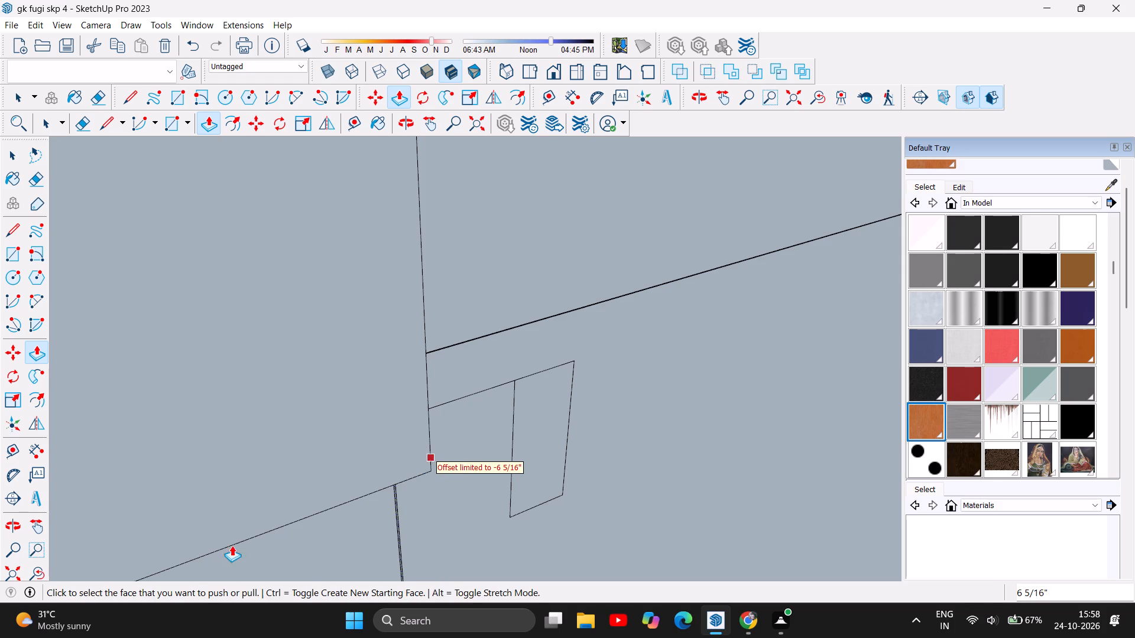
Examine the side elevation and the open end of the building, checking how far the upper-floor wall projects beyond the parapet.
scroll(329, 375, down, 4)
scroll(258, 326, down, 6)
scroll(316, 488, down, 4)
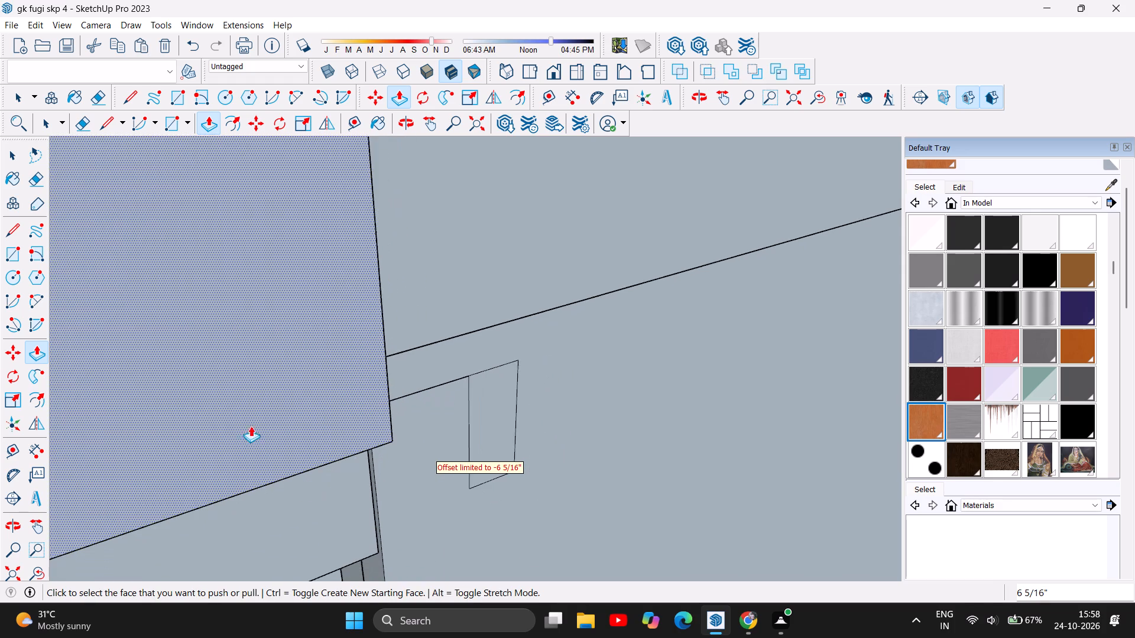
scroll(251, 426, down, 1)
scroll(311, 371, down, 7)
scroll(344, 327, down, 12)
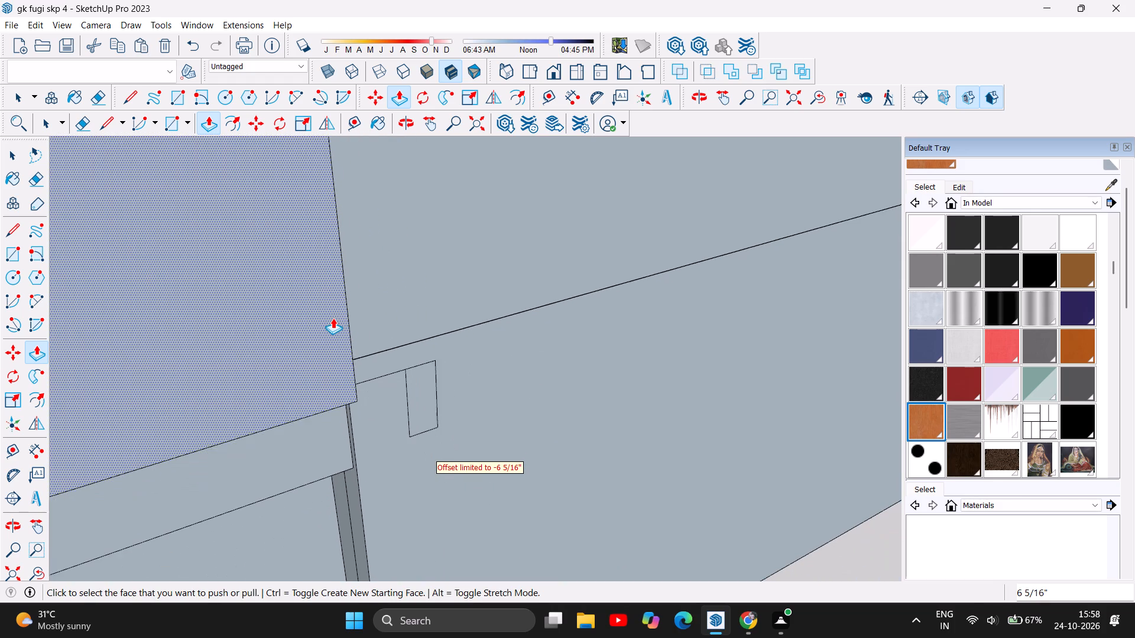
scroll(333, 318, down, 16)
scroll(348, 298, down, 14)
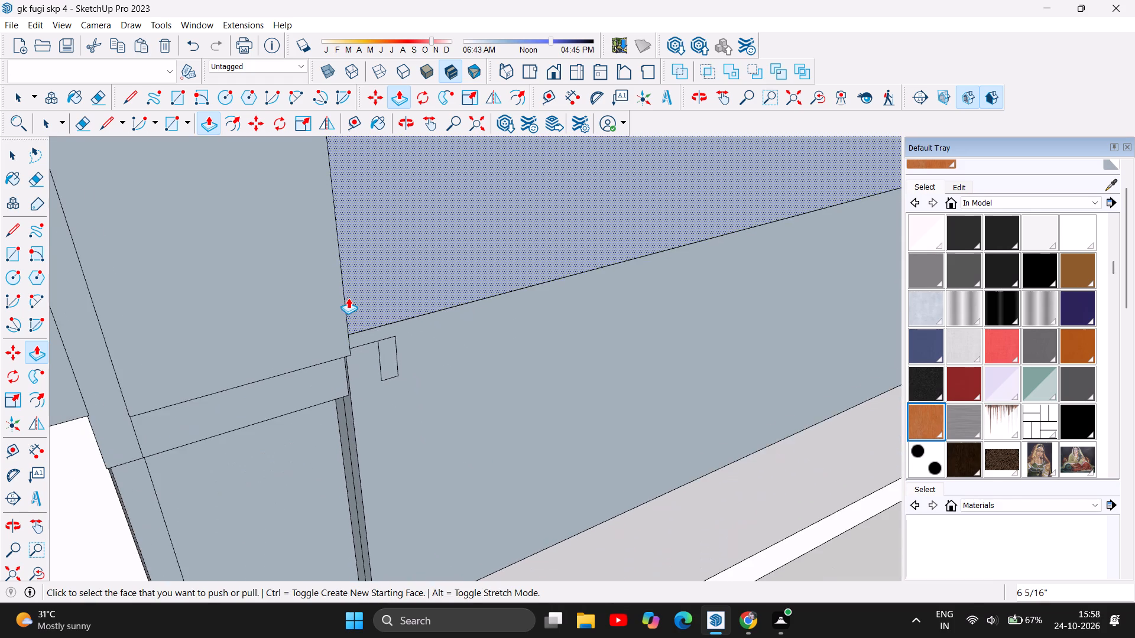
scroll(348, 298, down, 17)
scroll(348, 298, down, 14)
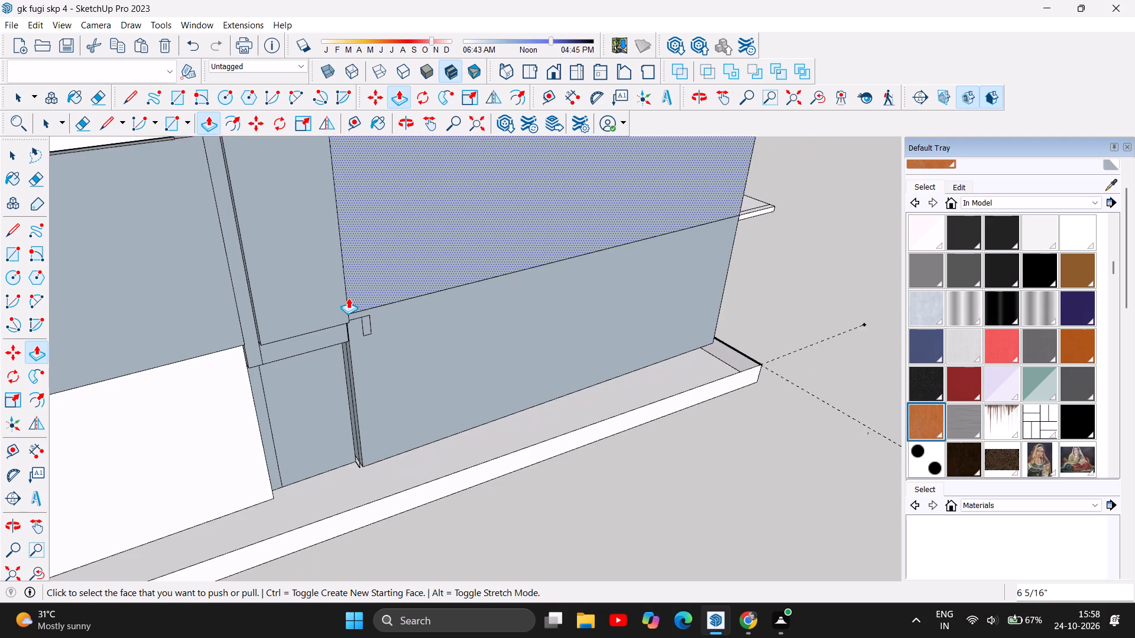
scroll(348, 298, down, 8)
scroll(459, 389, down, 15)
scroll(459, 389, down, 7)
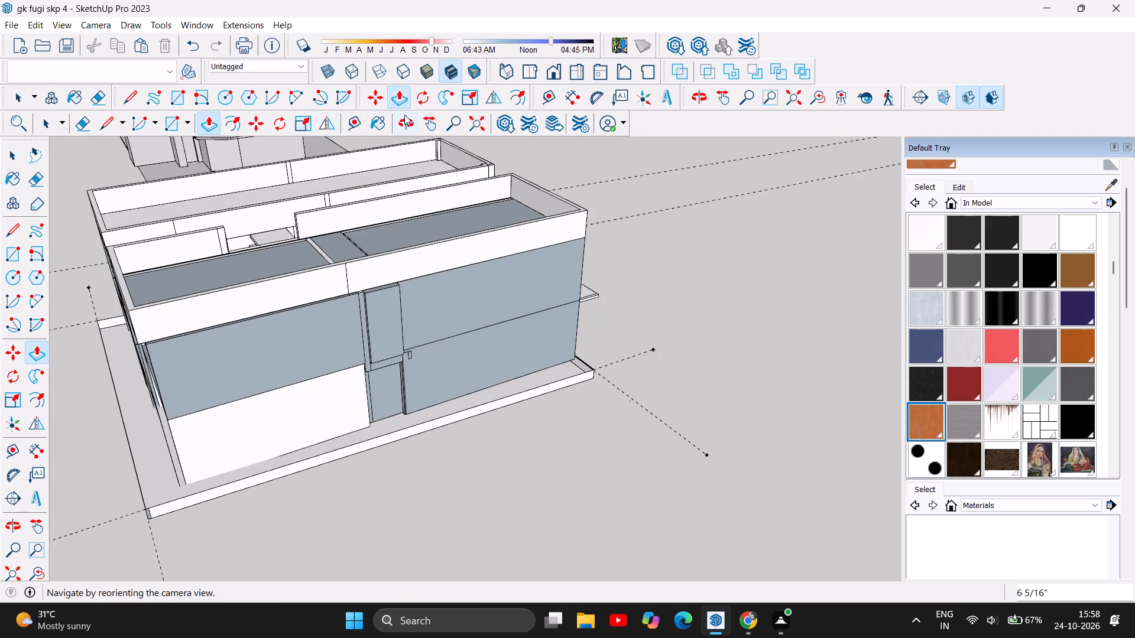
click(406, 118)
drag(628, 392, 493, 309)
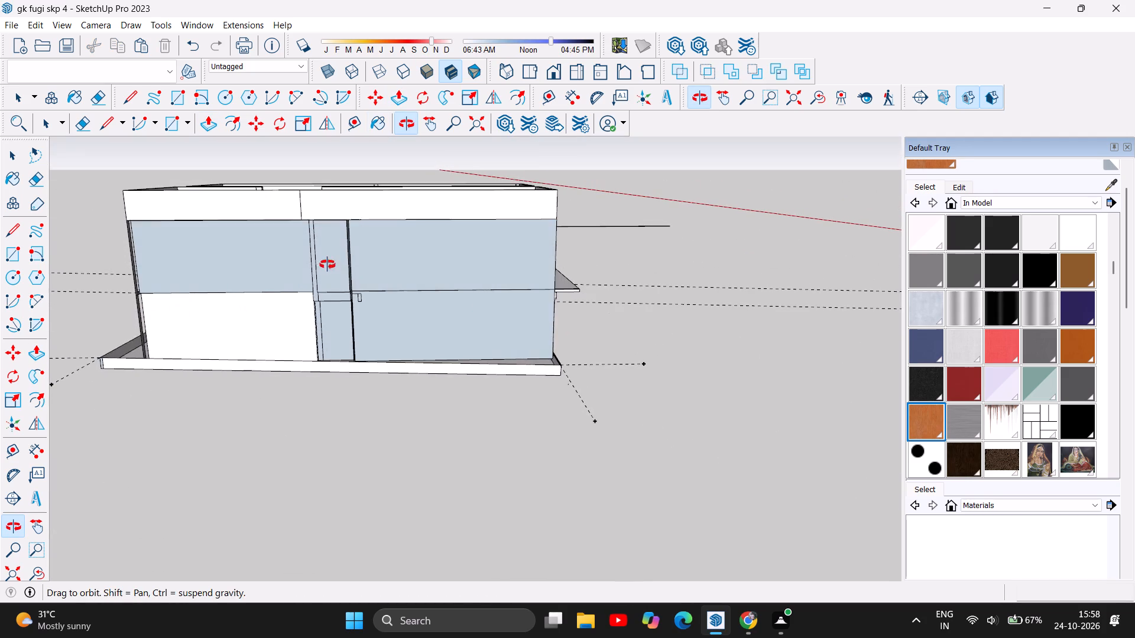
scroll(316, 242, up, 5)
scroll(373, 216, up, 6)
drag(294, 314, 417, 336)
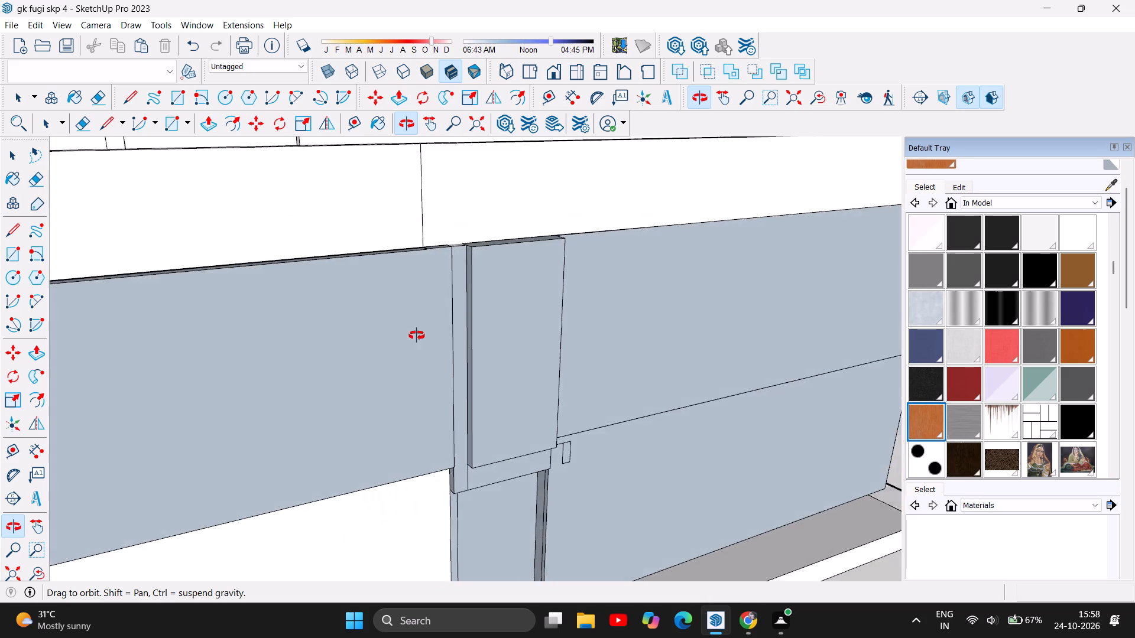
drag(417, 336, 603, 344)
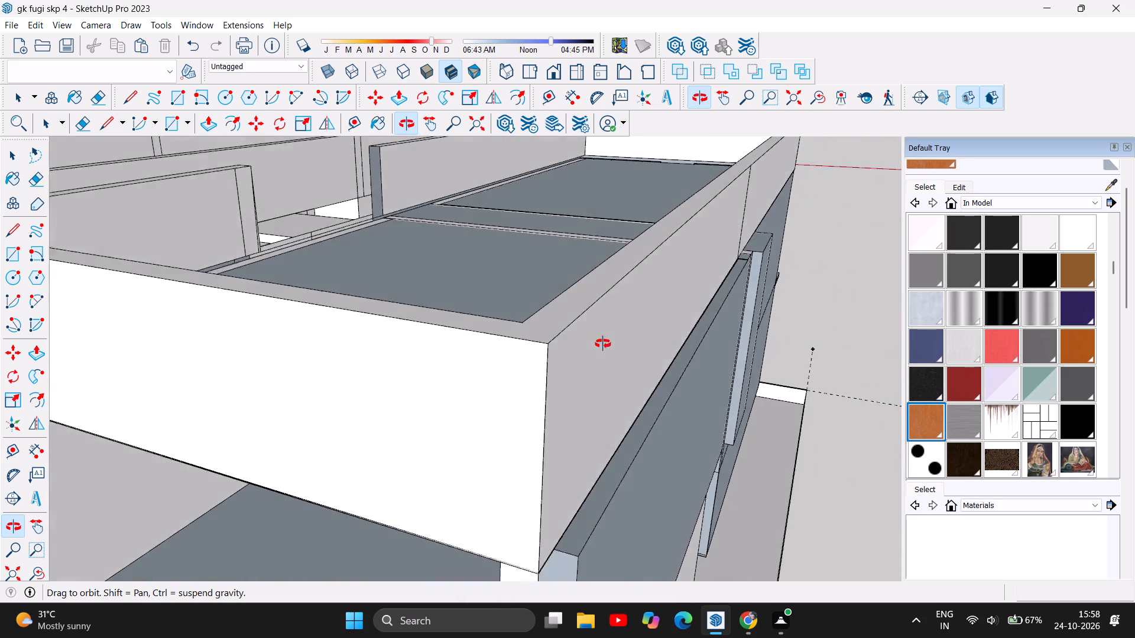
drag(603, 344, 614, 315)
scroll(614, 315, down, 4)
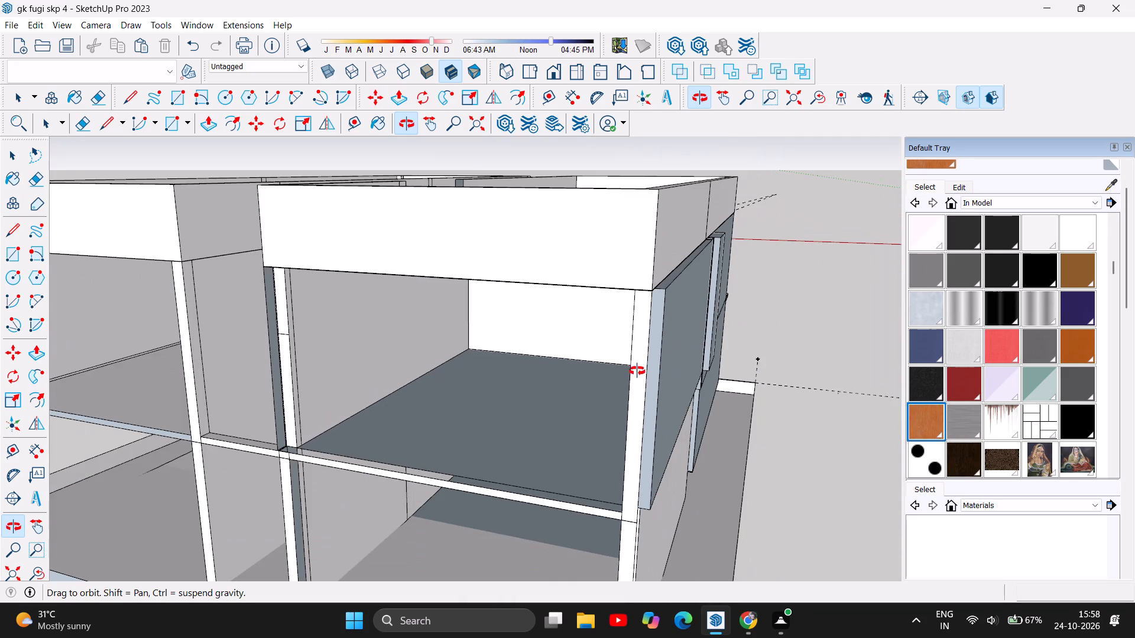
drag(701, 446, 652, 375)
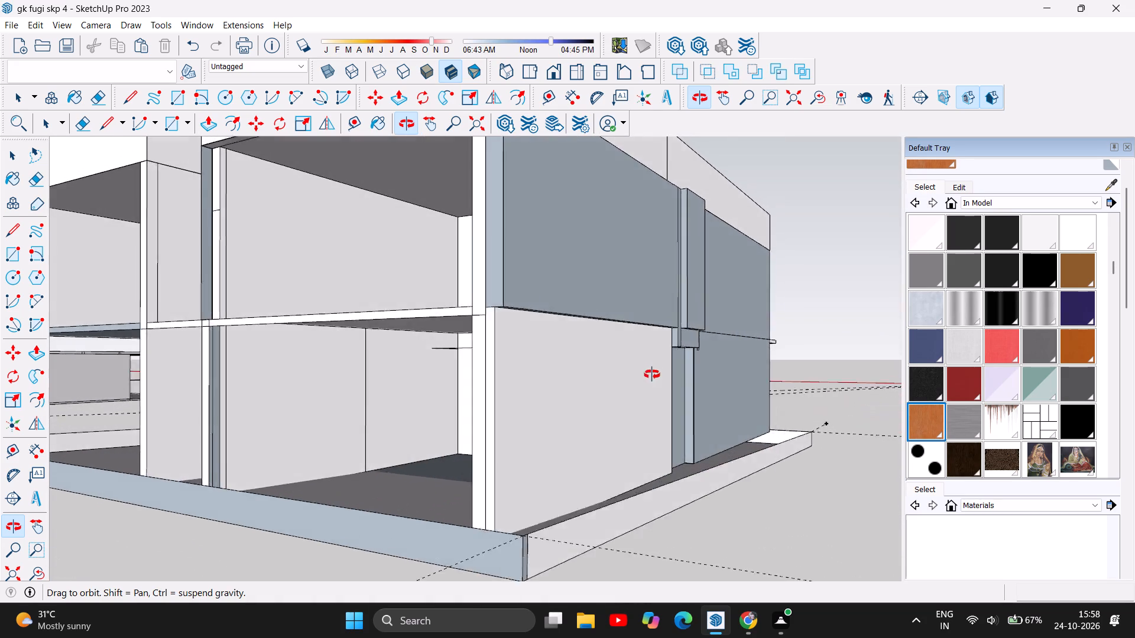
drag(652, 375, 712, 386)
drag(654, 292, 653, 373)
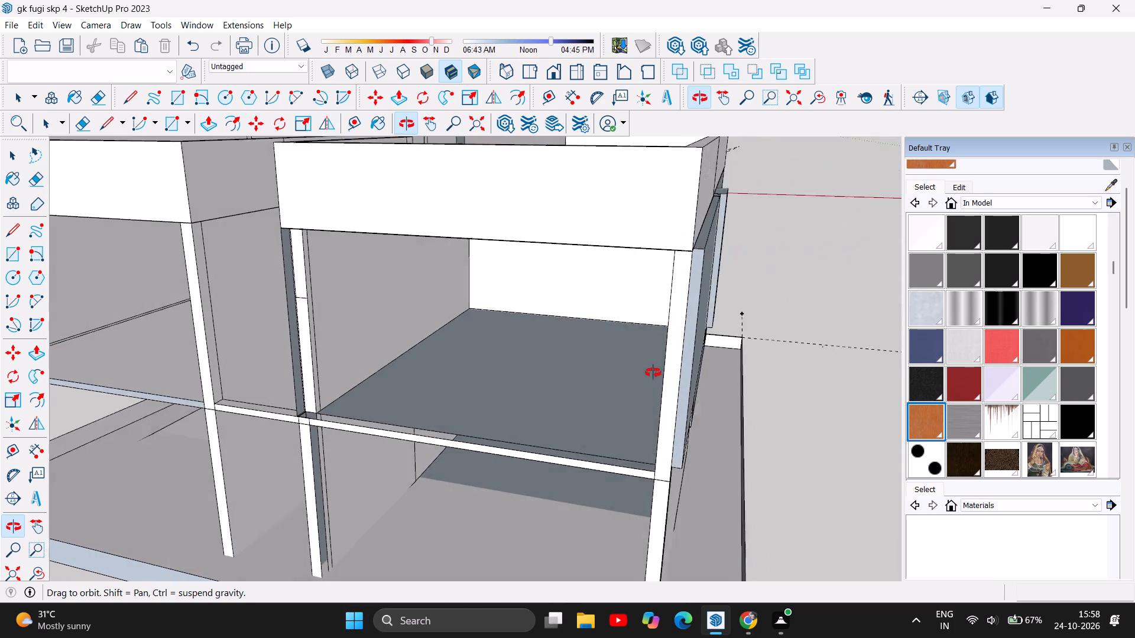
drag(653, 373, 625, 399)
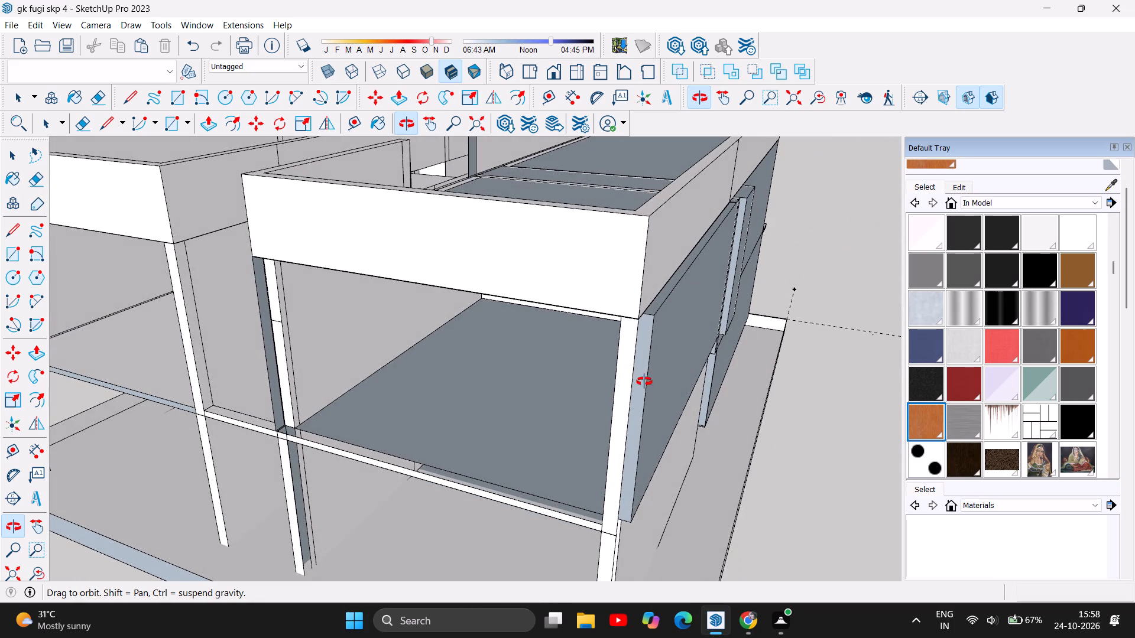
Delete the projecting upper-floor wall's end face, the face behind it and its outer vertical edge at the building's open end.
scroll(672, 308, up, 13)
scroll(621, 341, up, 4)
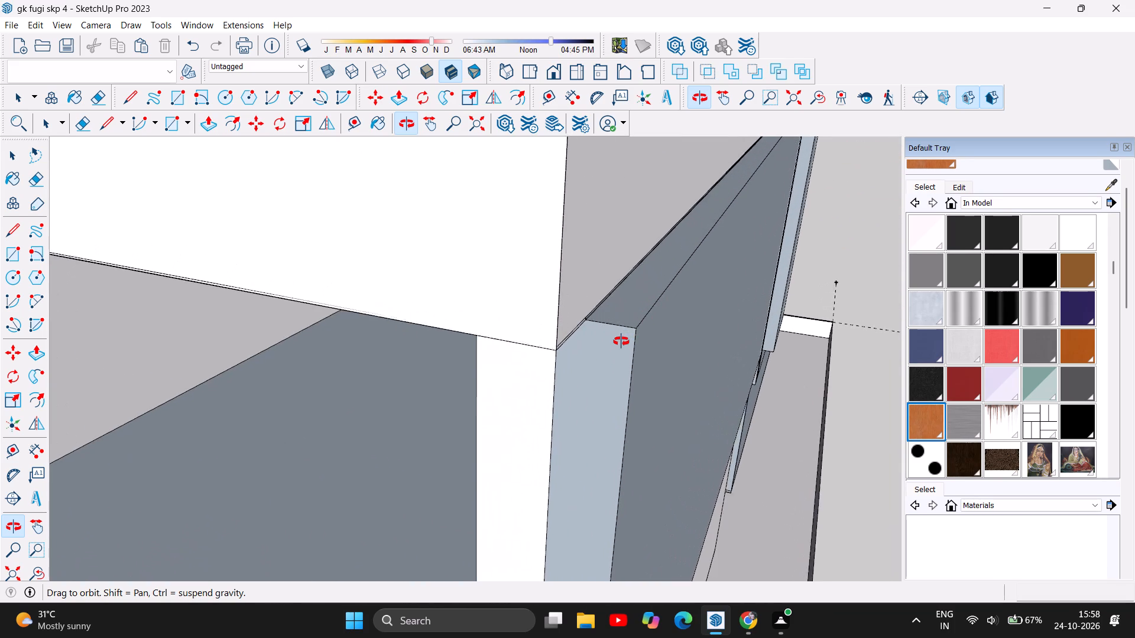
scroll(621, 341, up, 2)
drag(588, 389, 669, 288)
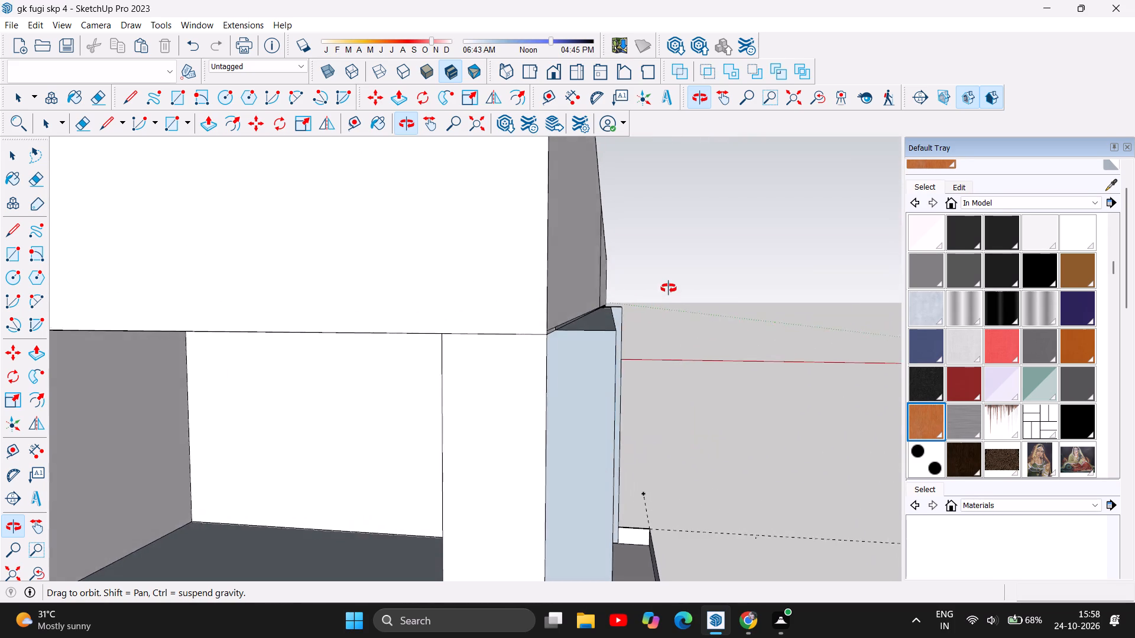
drag(669, 288, 690, 277)
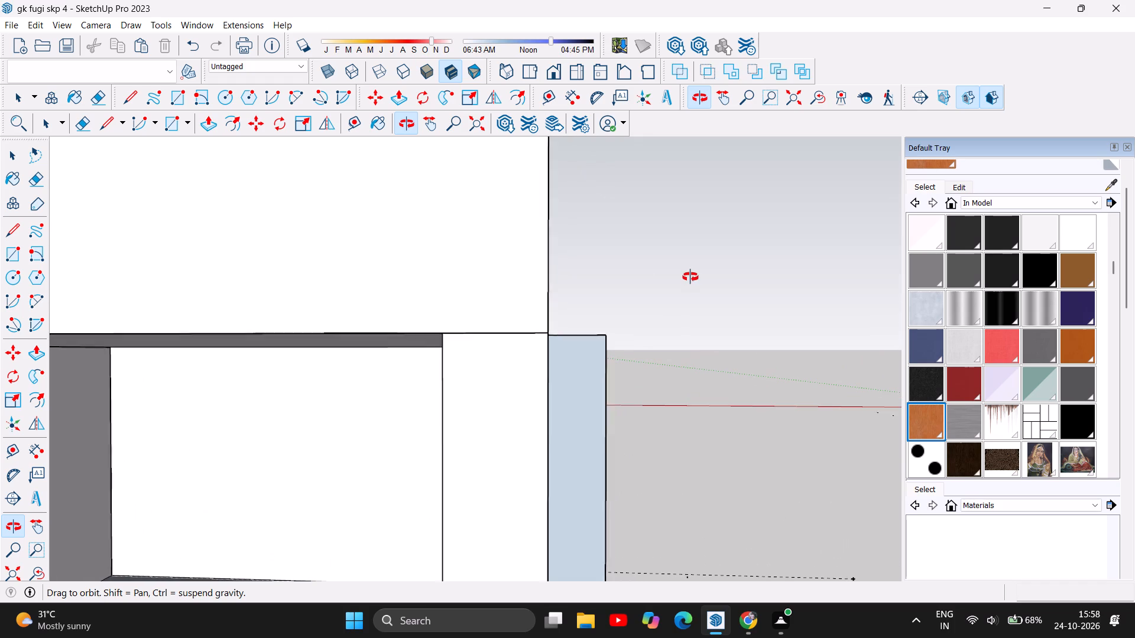
drag(690, 277, 689, 278)
click(22, 159)
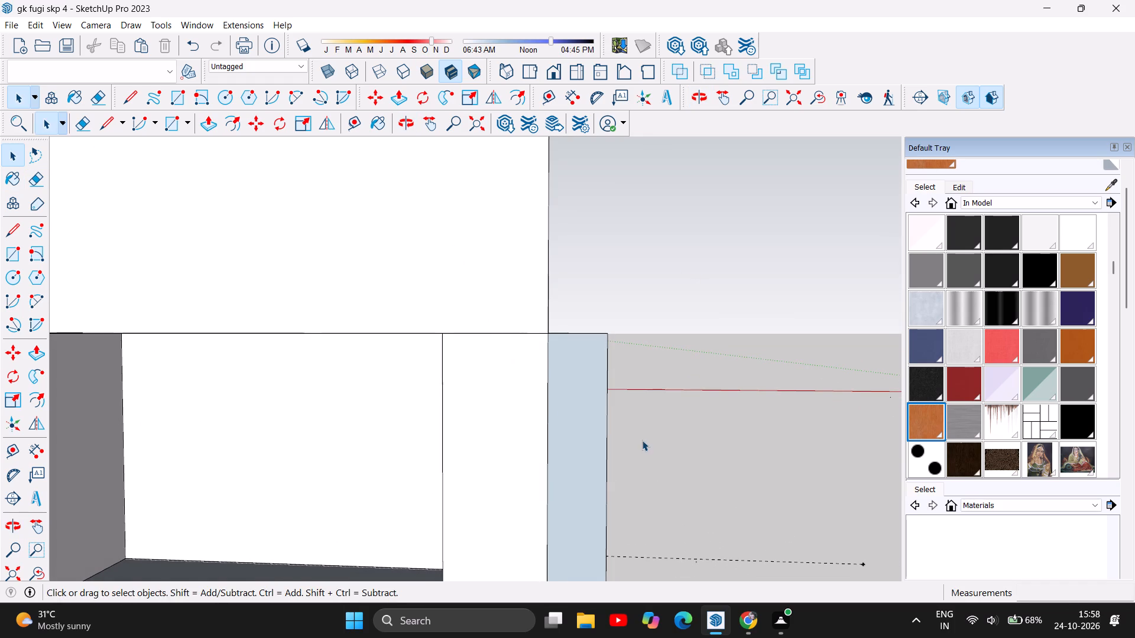
click(585, 431)
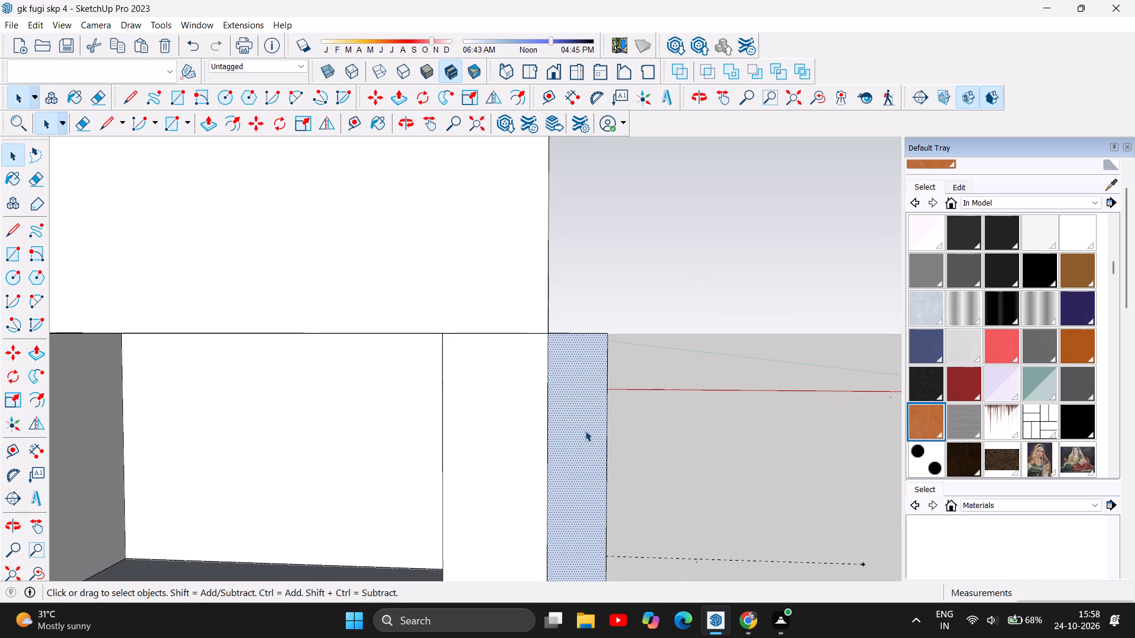
key(Delete)
click(589, 424)
key(Delete)
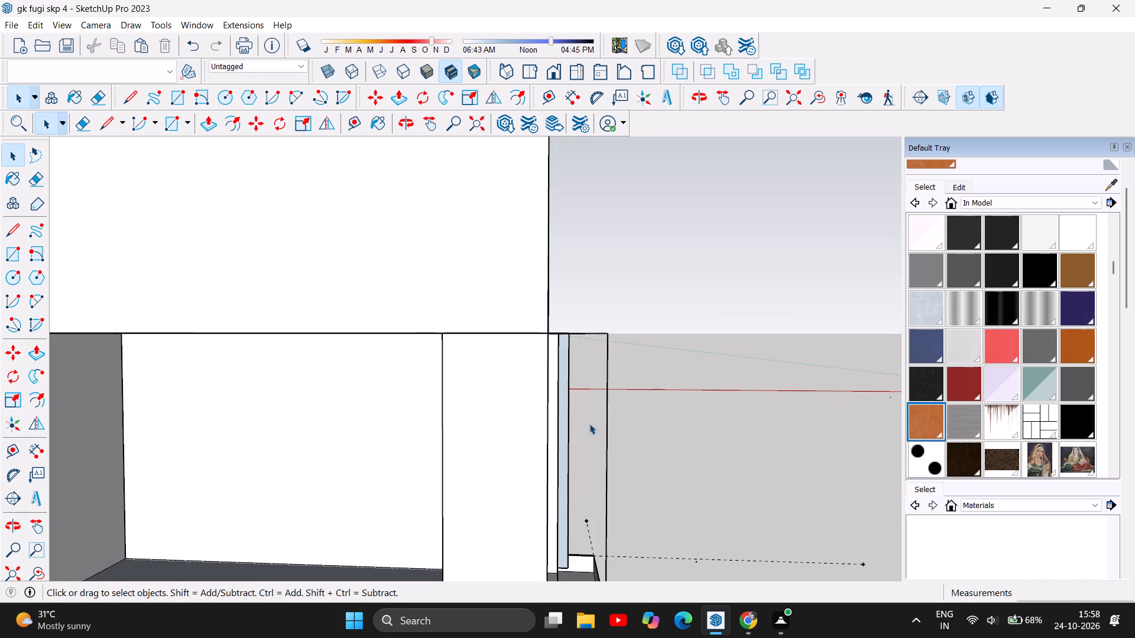
click(607, 430)
key(Delete)
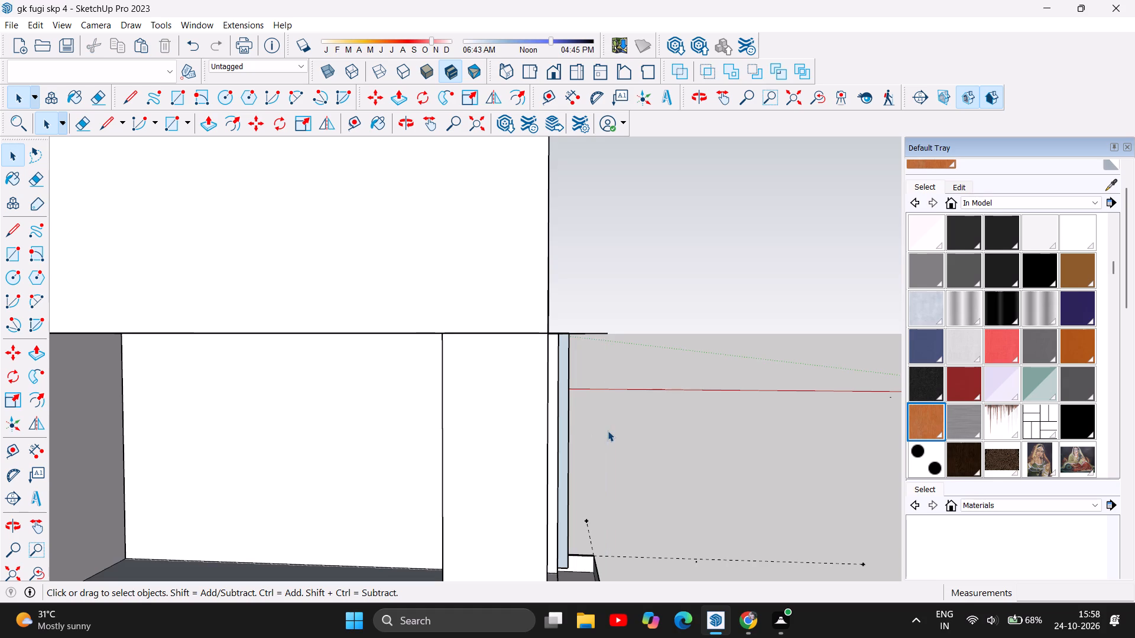
Delete the remaining narrow strip faces and the vertical edge of the projection beside the upper-floor column.
click(568, 414)
key(Delete)
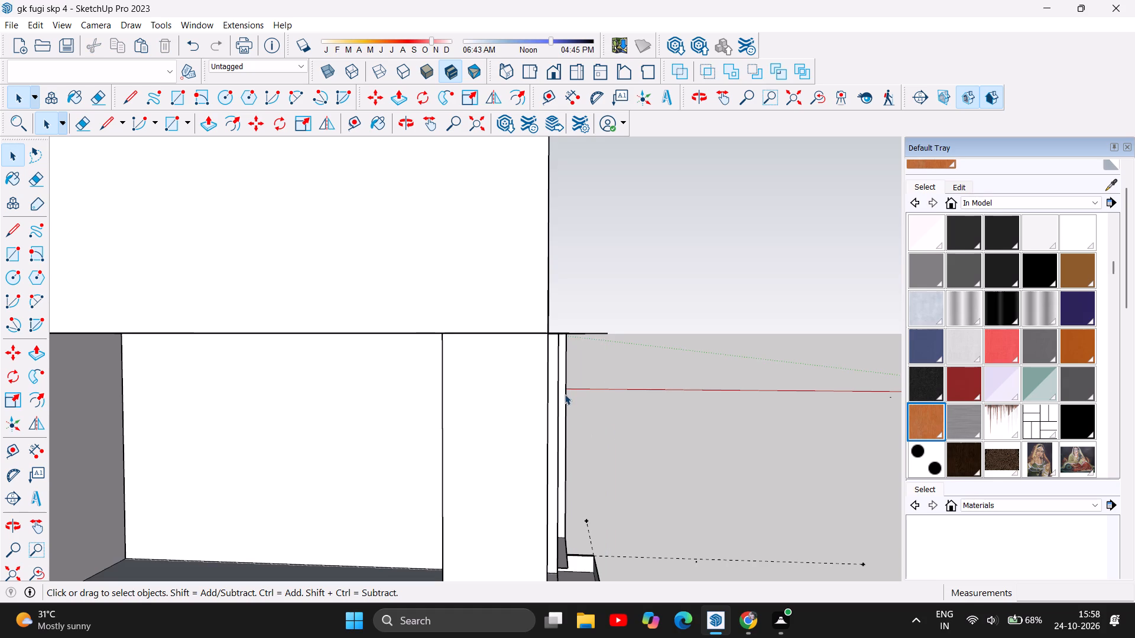
click(561, 398)
key(Delete)
click(566, 398)
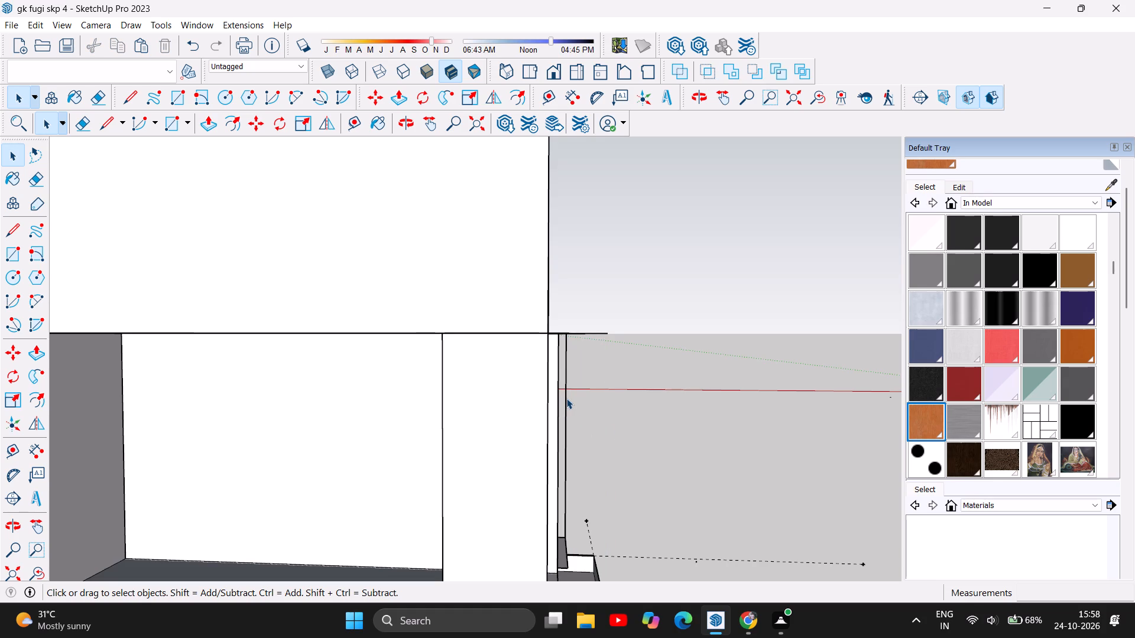
key(Delete)
Delete stray horizontal edges left projecting beneath the parapet corner.
click(571, 332)
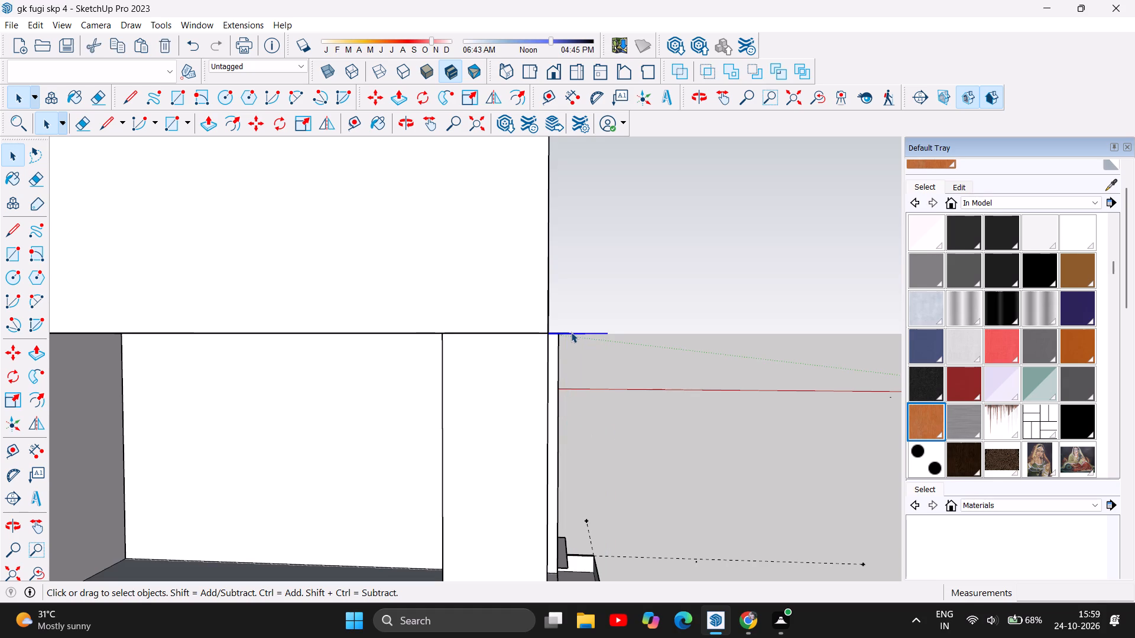
key(Delete)
click(565, 332)
key(Delete)
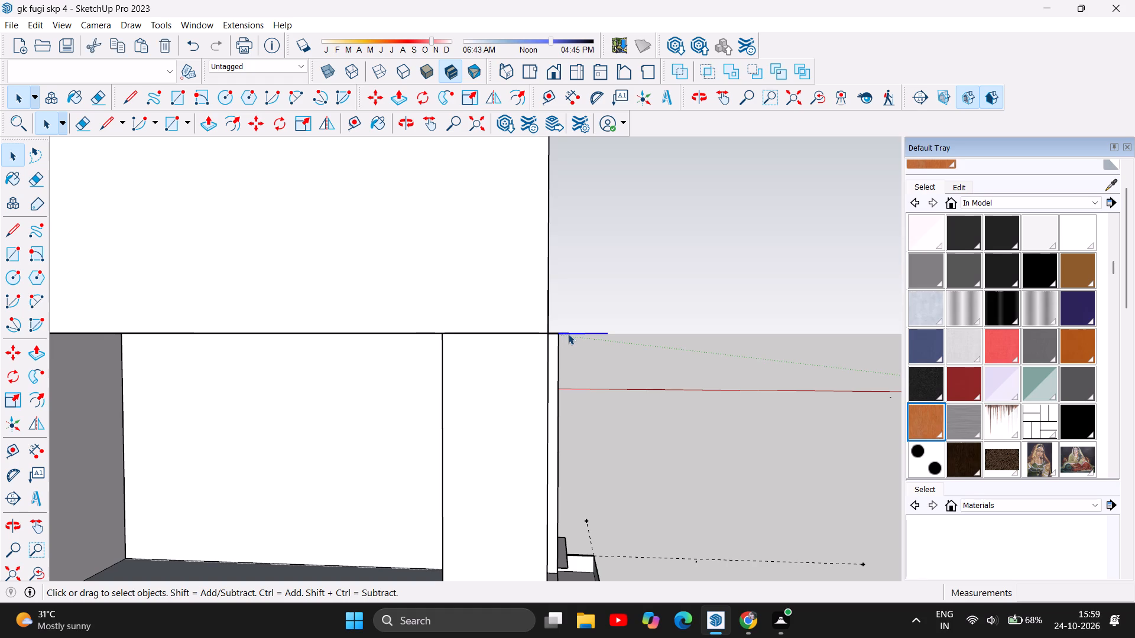
click(559, 329)
click(560, 331)
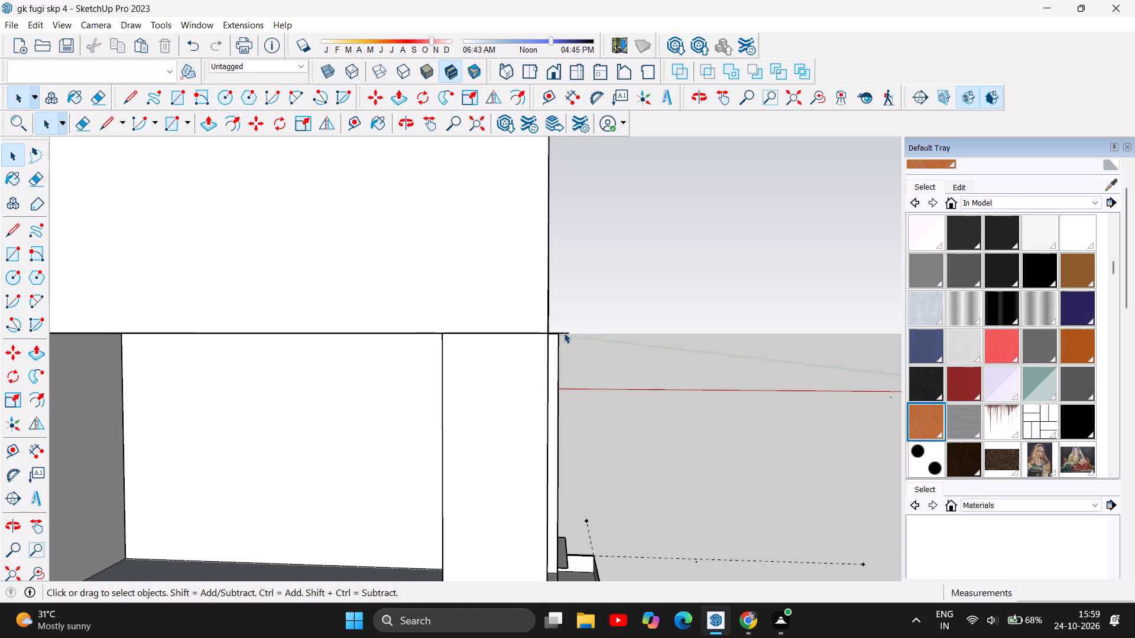
key(Delete)
click(562, 331)
Examine the open end, side elevation and front of the building, checking the remaining wall geometry after the deletions.
scroll(575, 309, down, 4)
scroll(596, 418, up, 2)
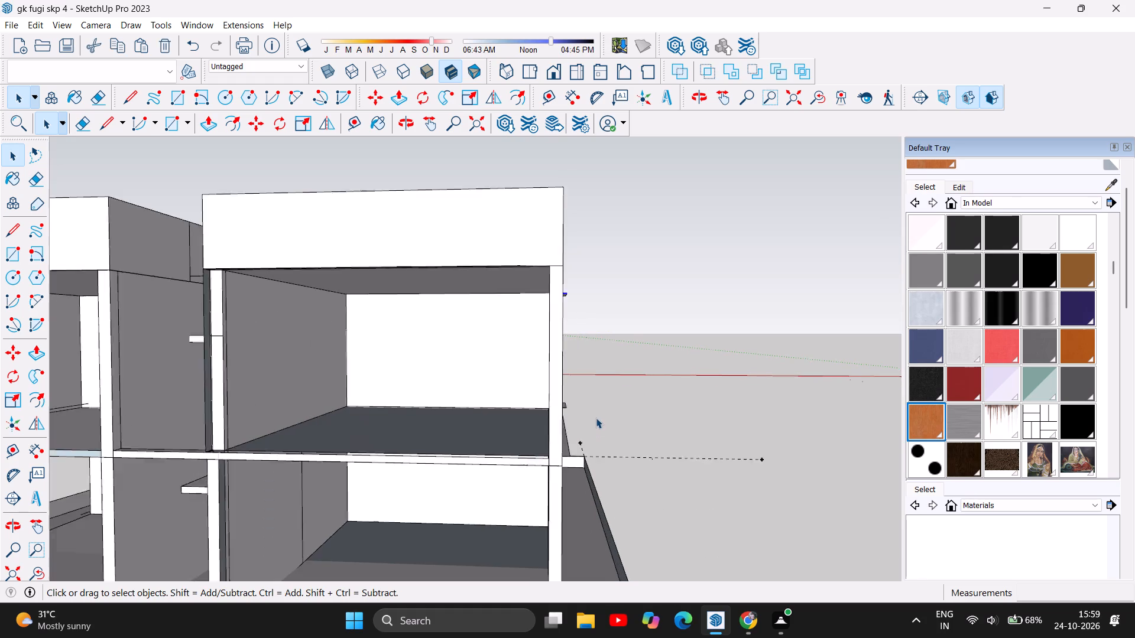
scroll(596, 418, up, 1)
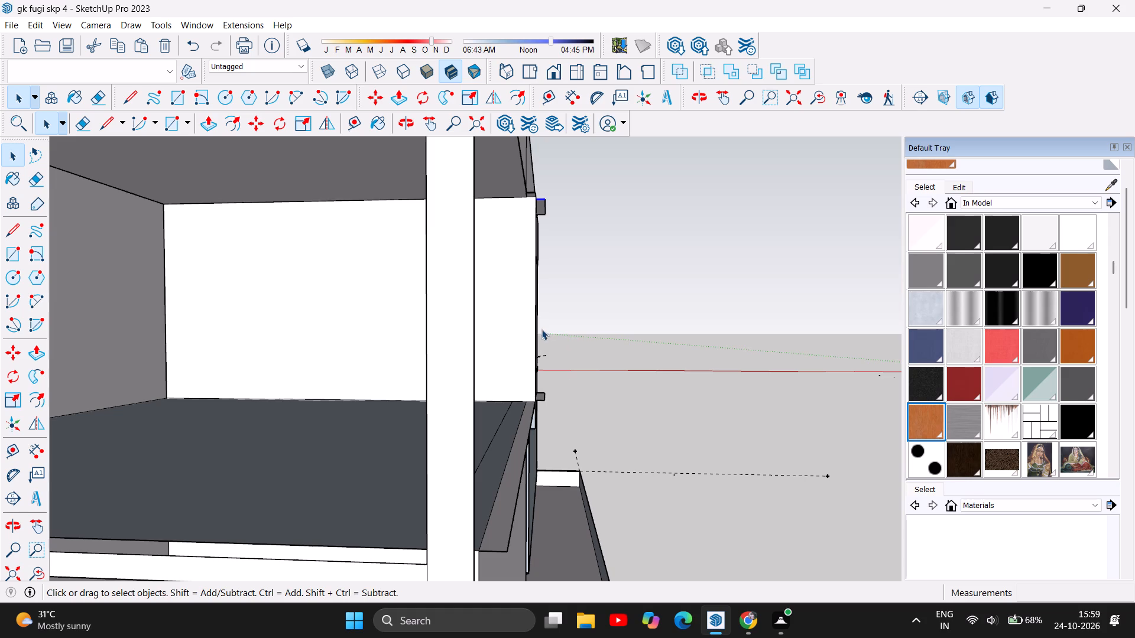
scroll(624, 385, down, 2)
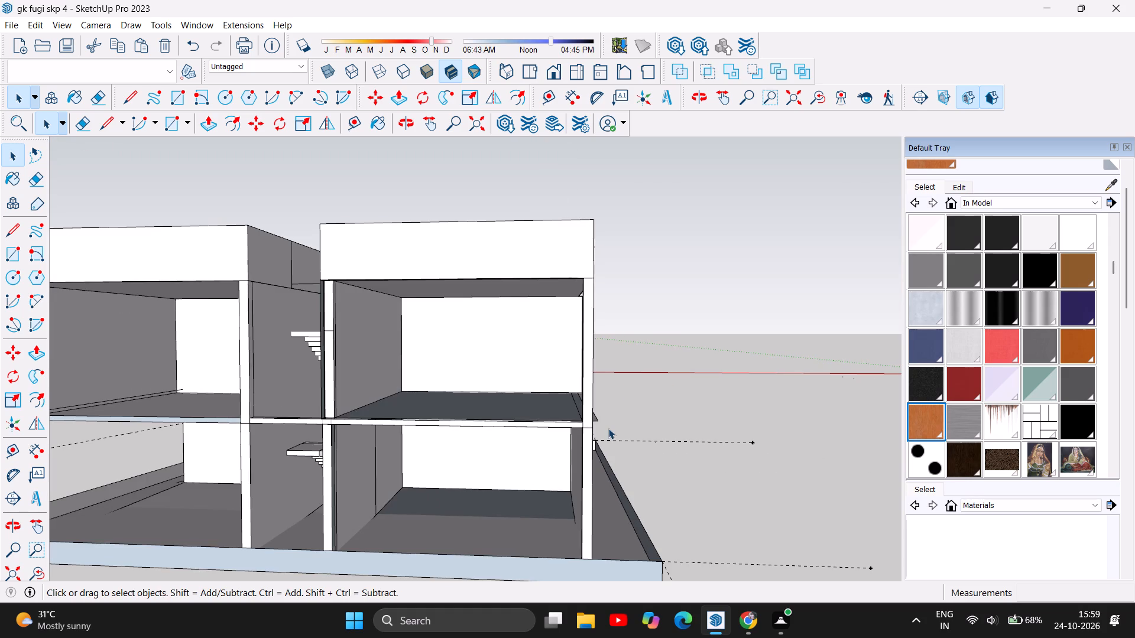
scroll(604, 431, down, 1)
click(405, 125)
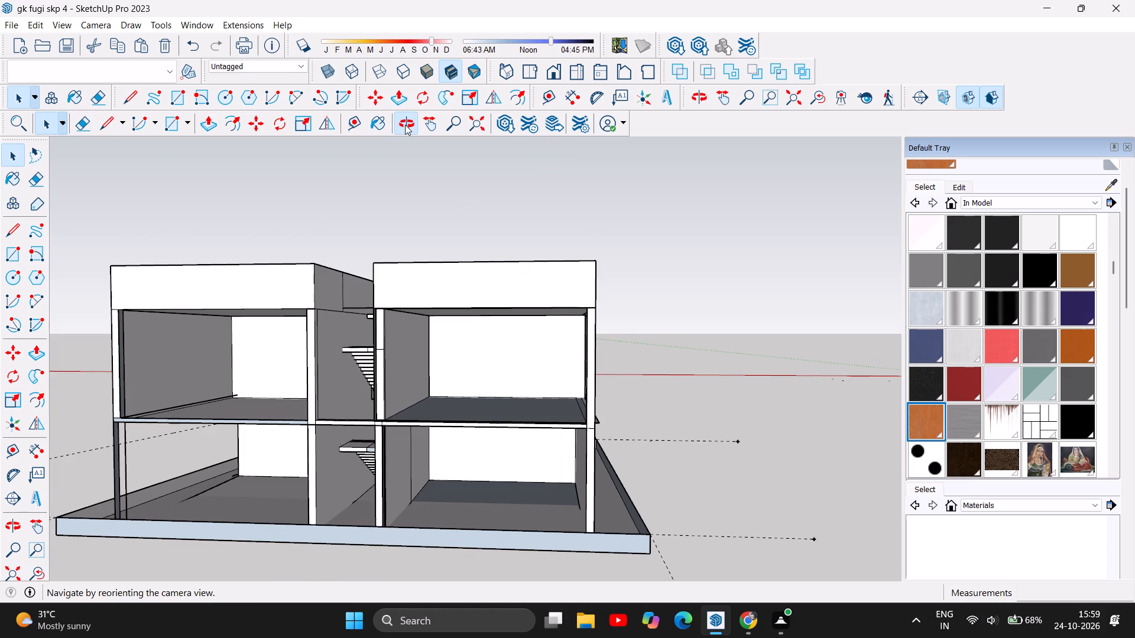
drag(641, 427, 506, 458)
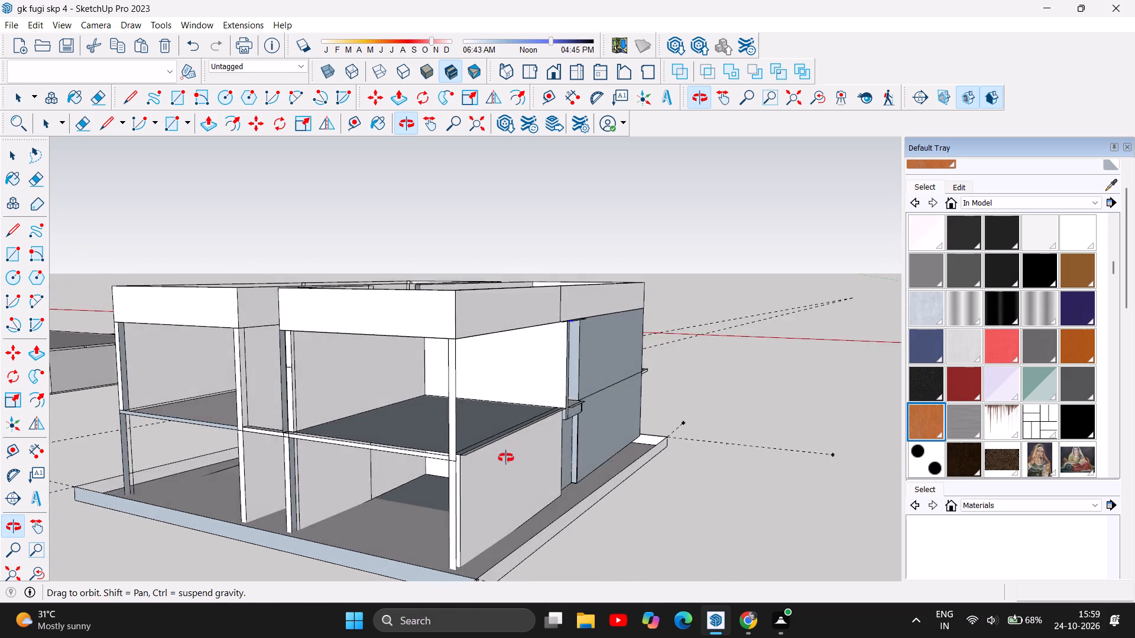
drag(506, 458, 322, 451)
drag(602, 461, 588, 457)
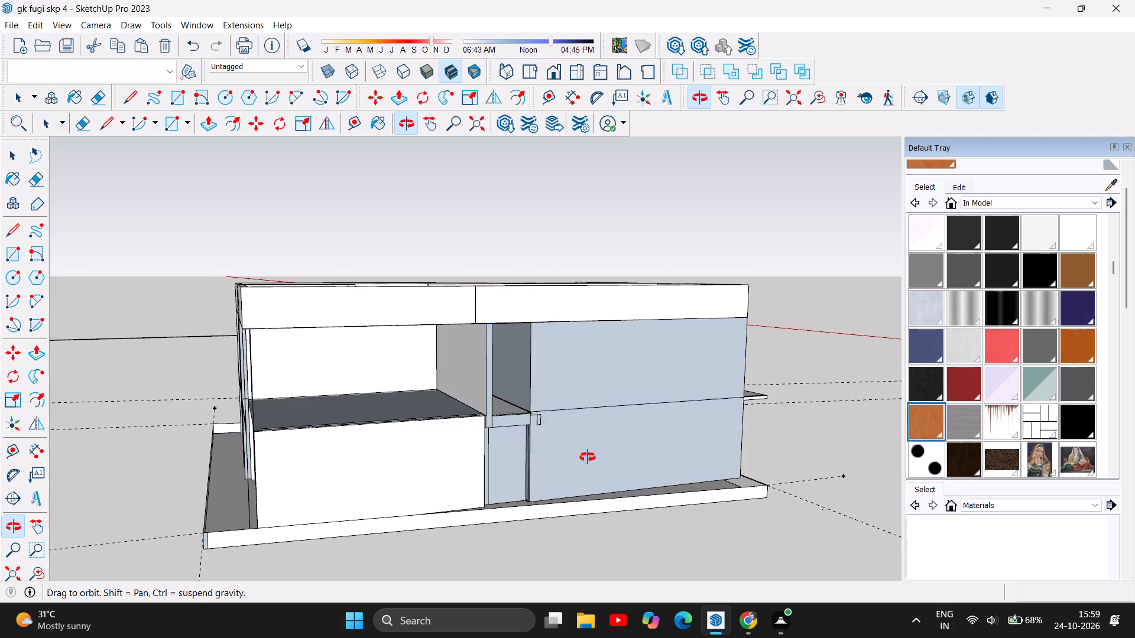
drag(588, 457, 130, 451)
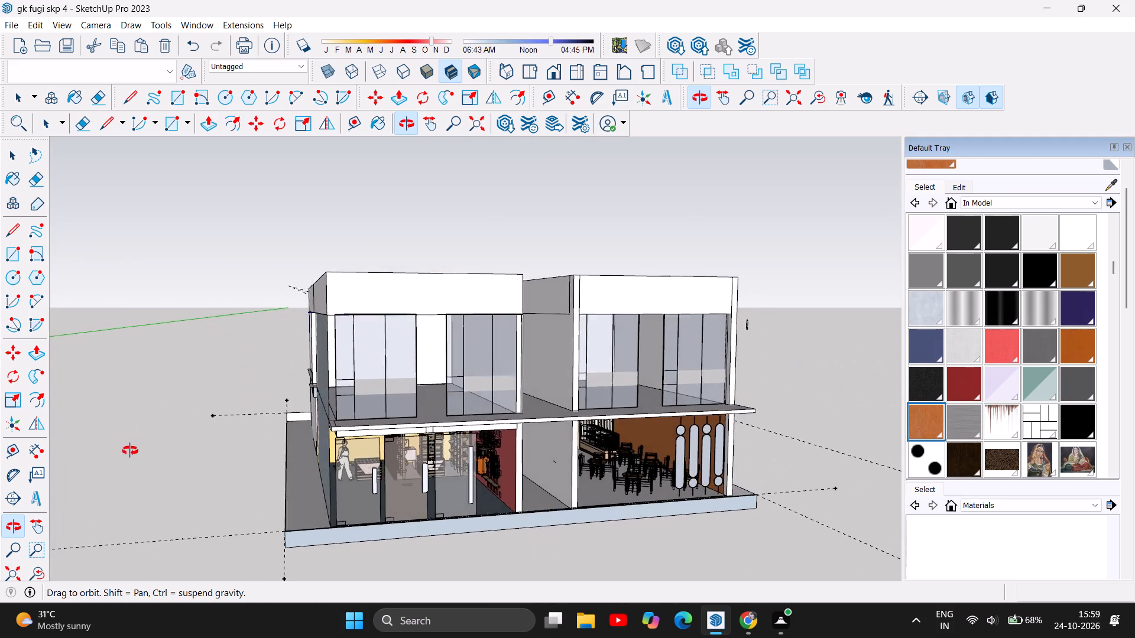
drag(130, 451, 835, 453)
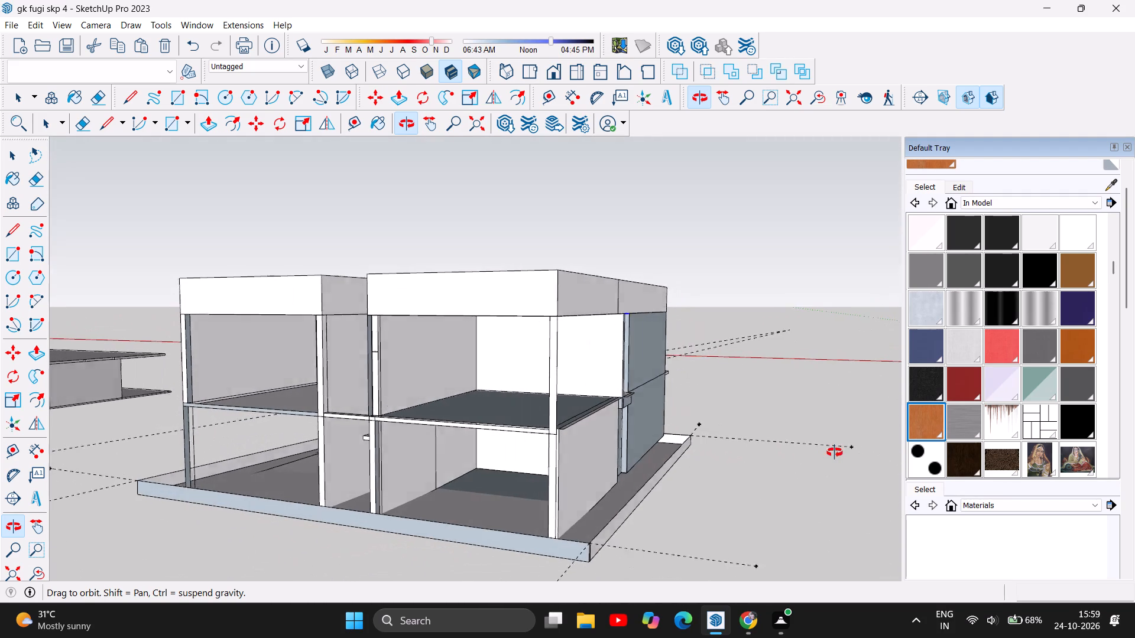
drag(835, 453, 836, 453)
Delete the large upper-floor side wall face between the slab and the parapet, beside the glazed front.
scroll(688, 353, up, 4)
scroll(675, 357, down, 1)
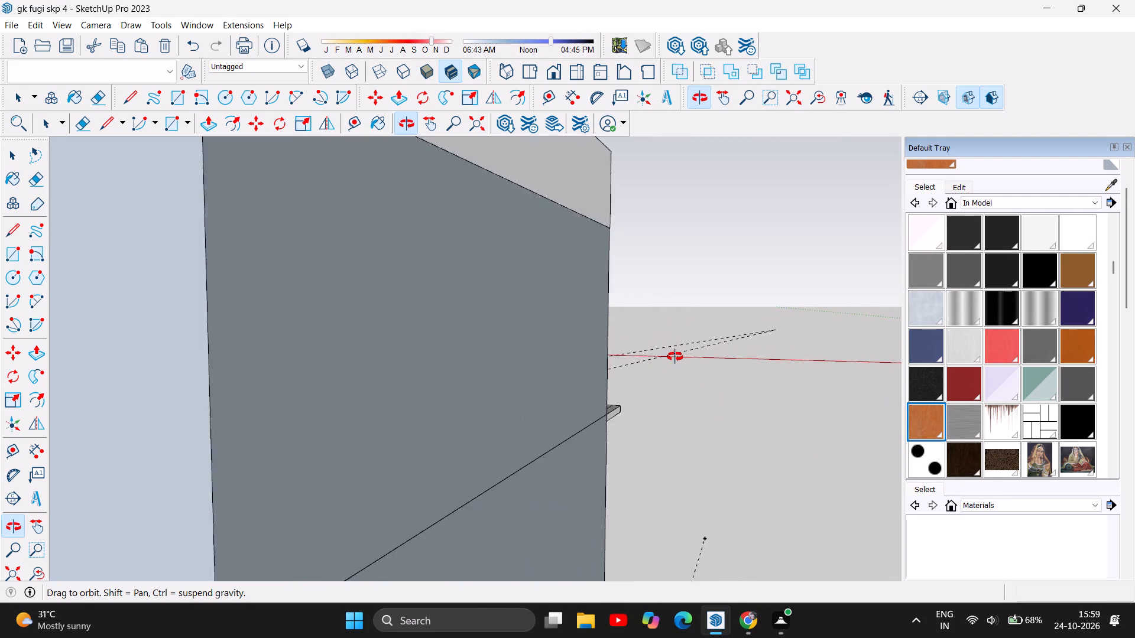
scroll(675, 357, down, 1)
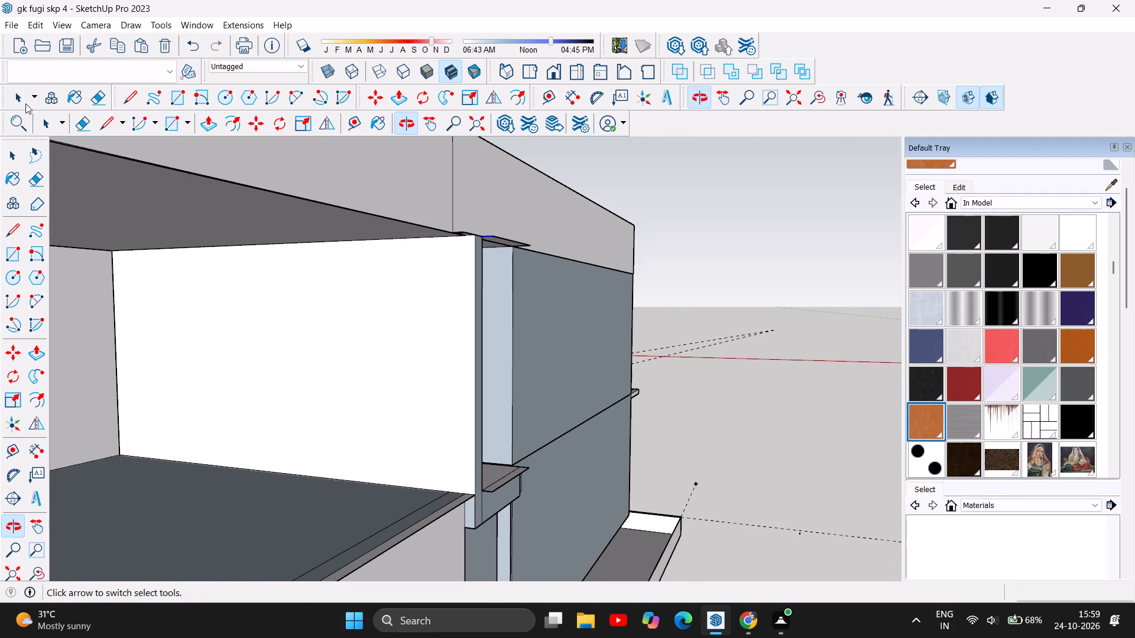
click(21, 100)
click(524, 321)
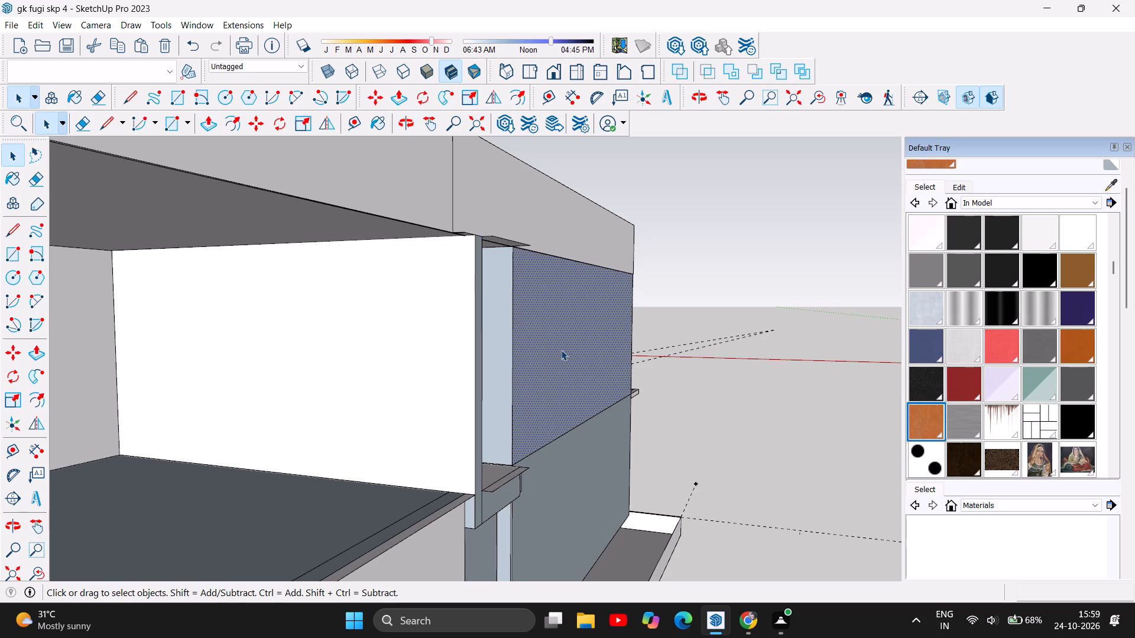
key(Delete)
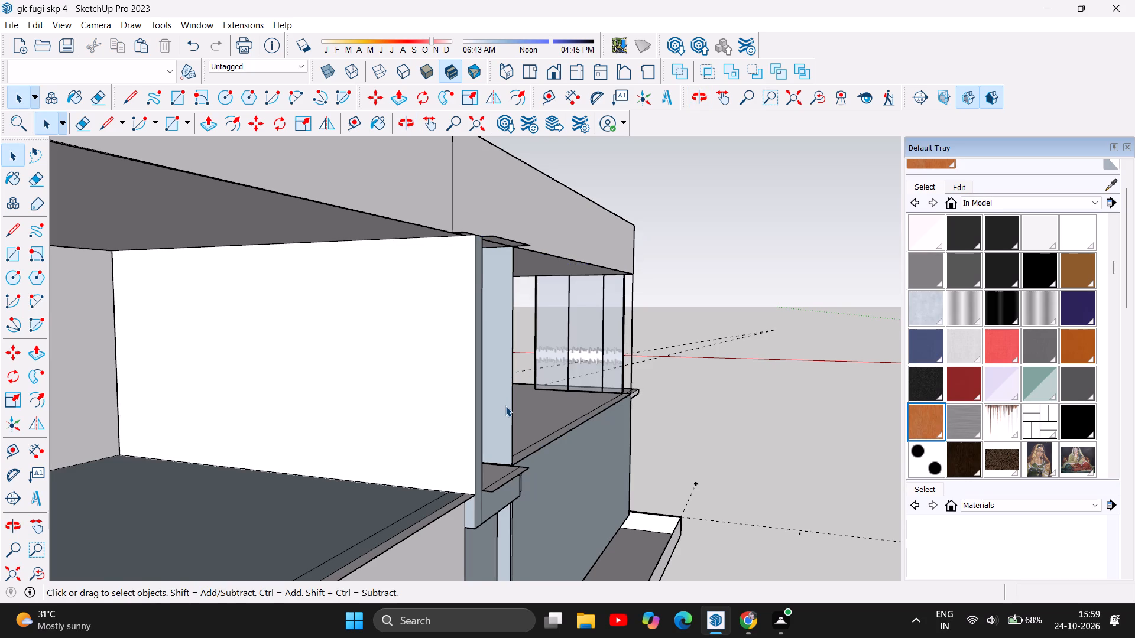
Delete the small flap face projecting beneath the parapet above the wall end, together with its three outer edges.
click(505, 406)
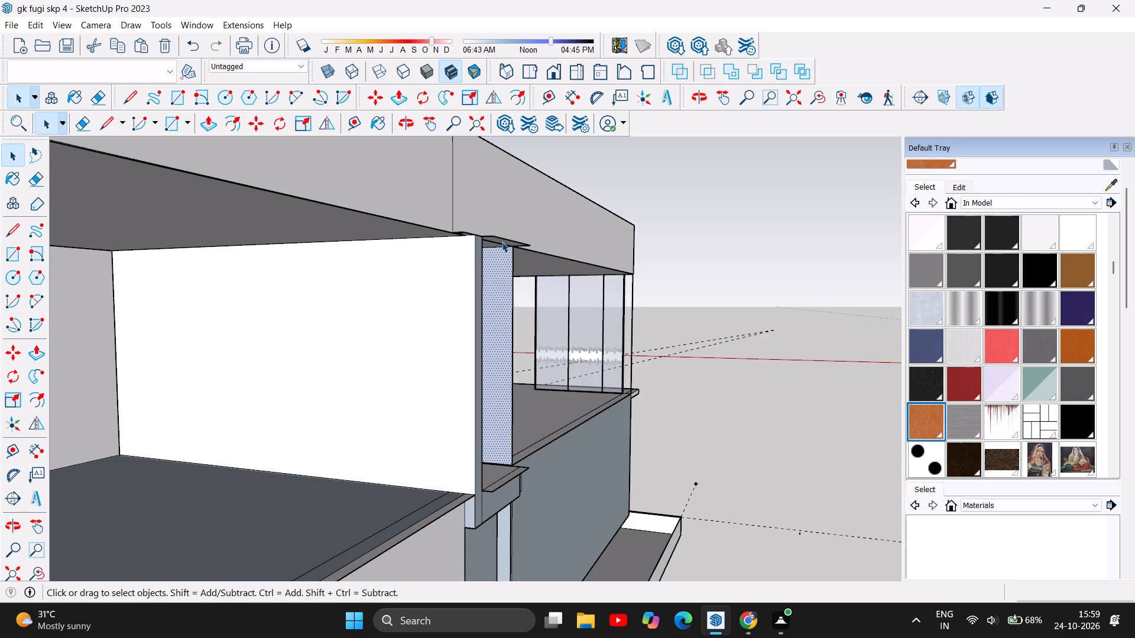
scroll(502, 240, up, 13)
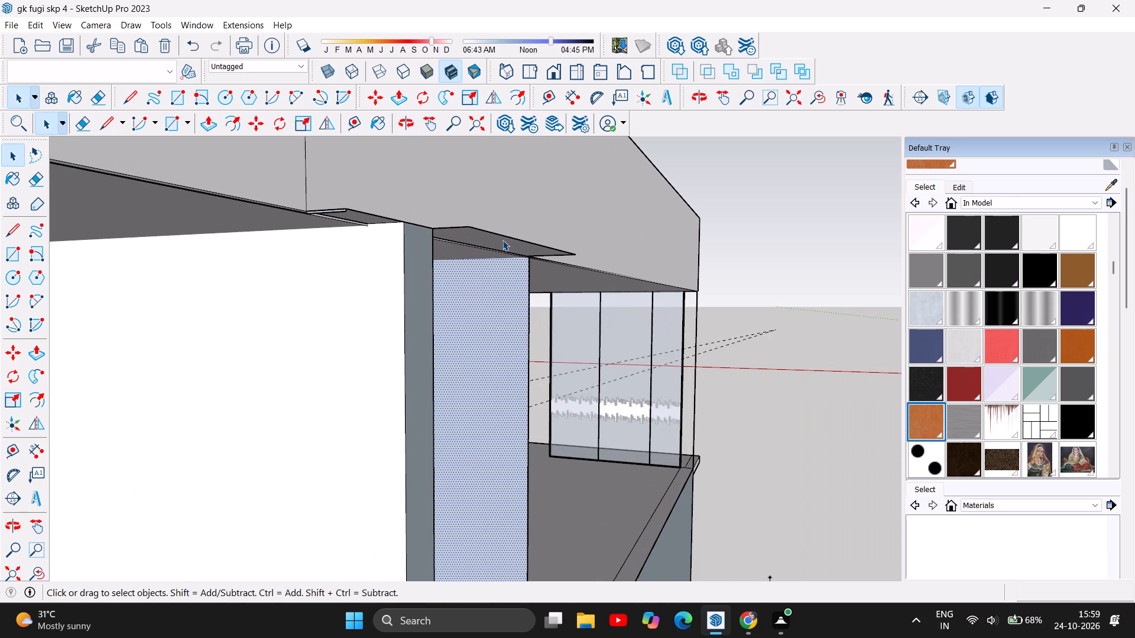
click(502, 240)
key(Delete)
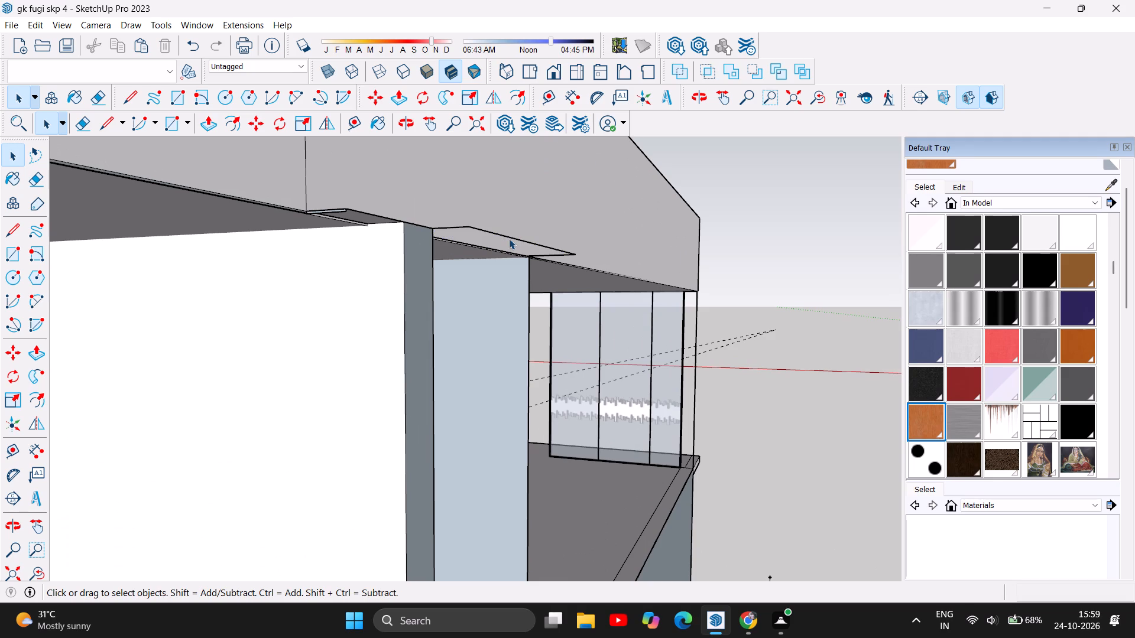
double_click(513, 237)
key(Delete)
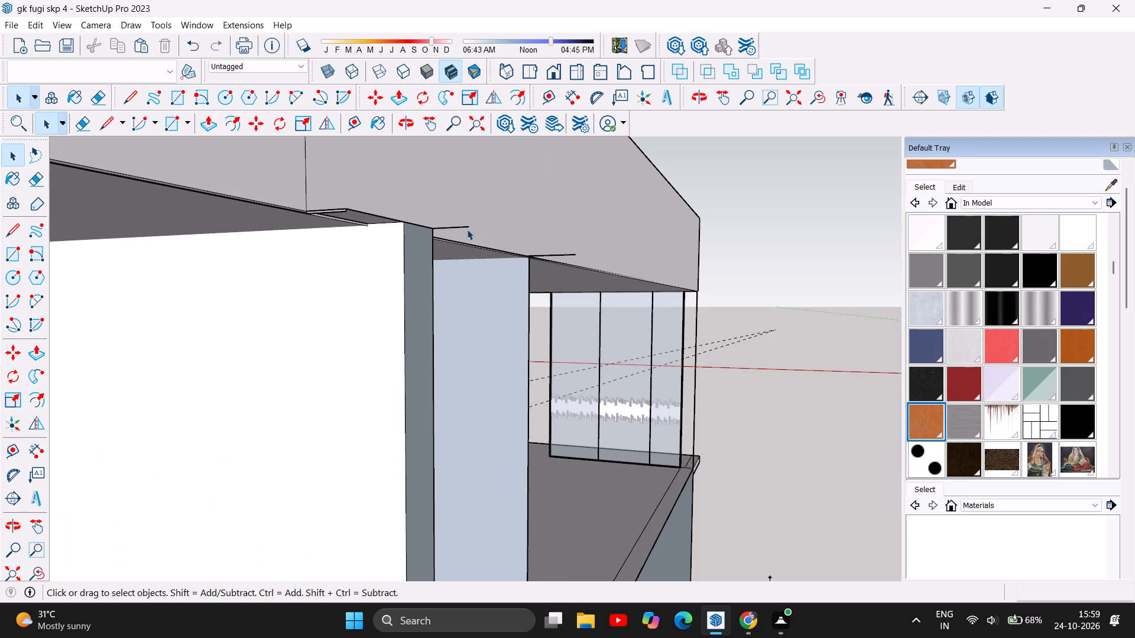
click(459, 227)
key(Delete)
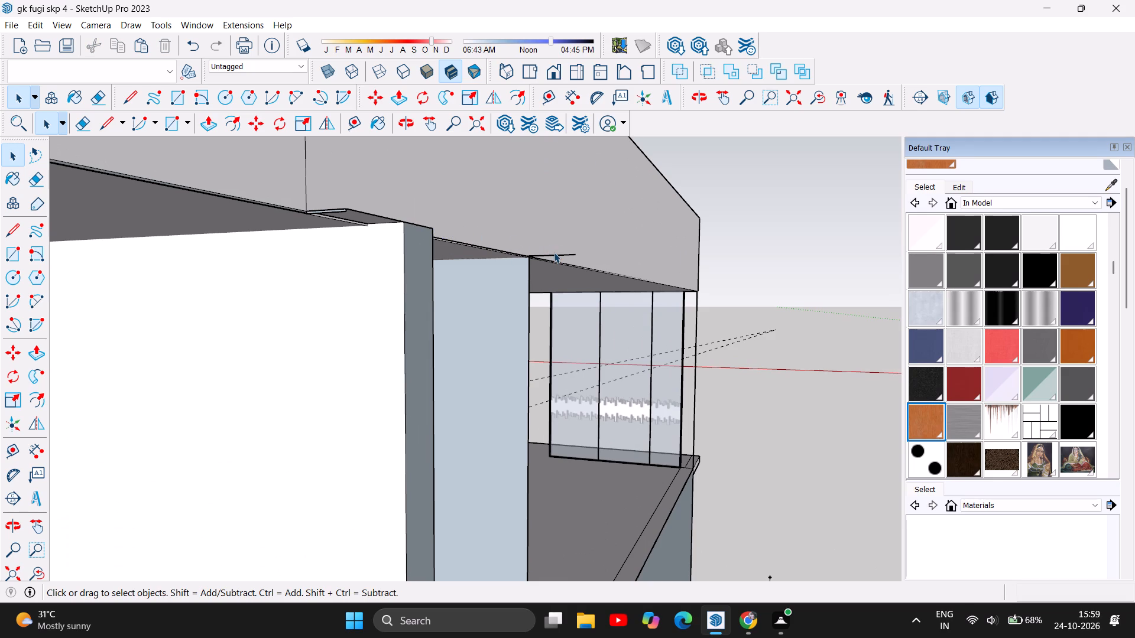
click(557, 256)
key(Delete)
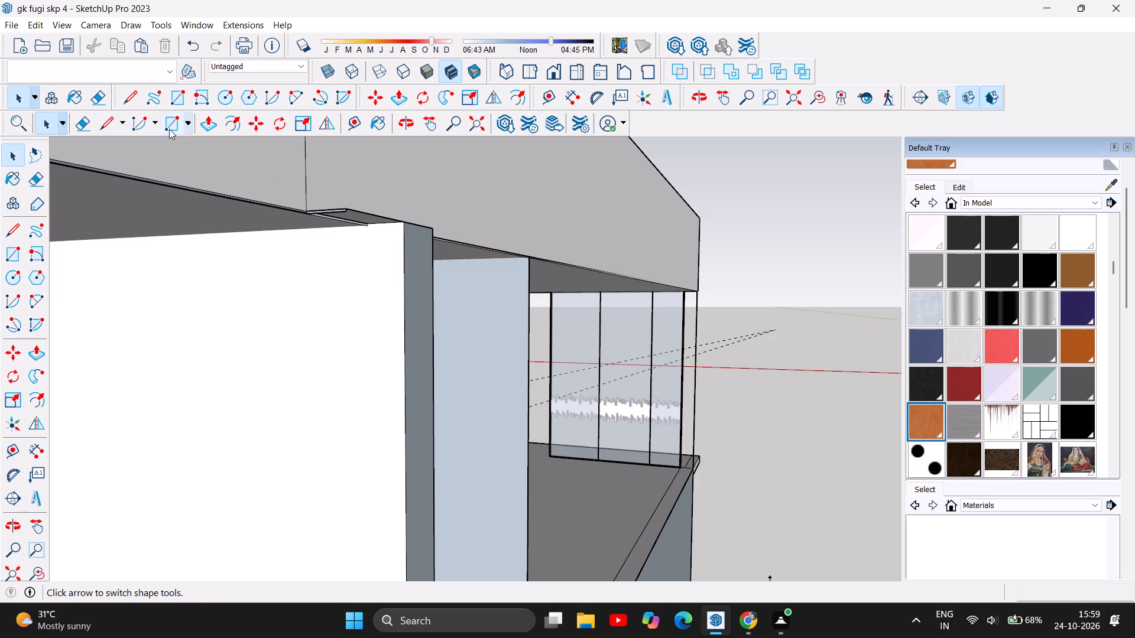
Push the narrow side face at the end of the upper-floor cross wall inward by 5 3/4".
click(205, 123)
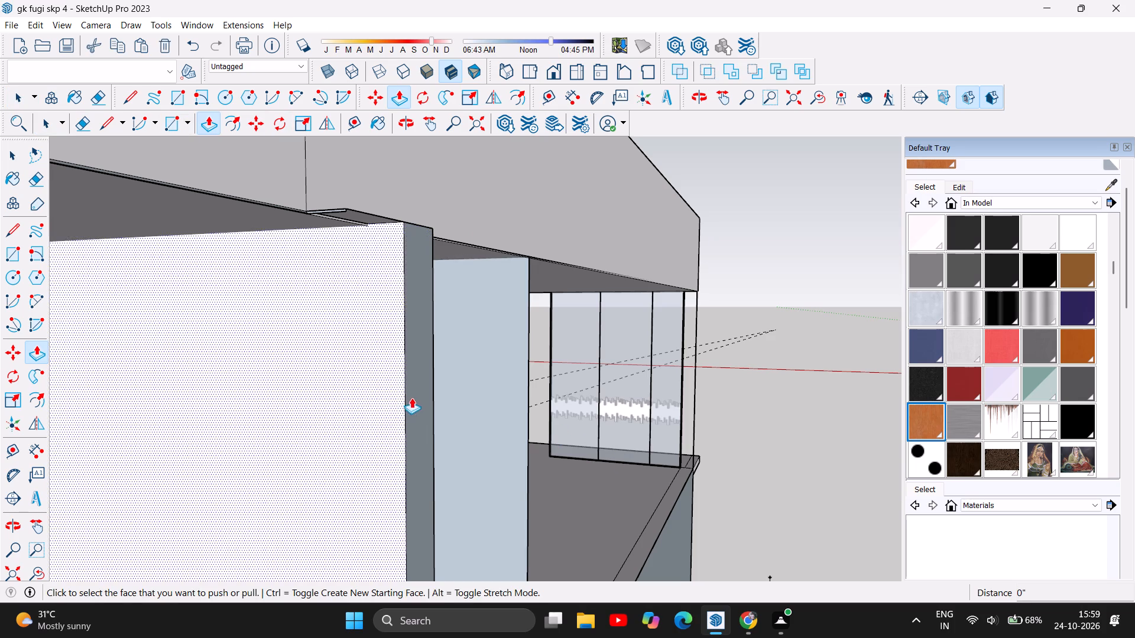
drag(416, 399, 349, 361)
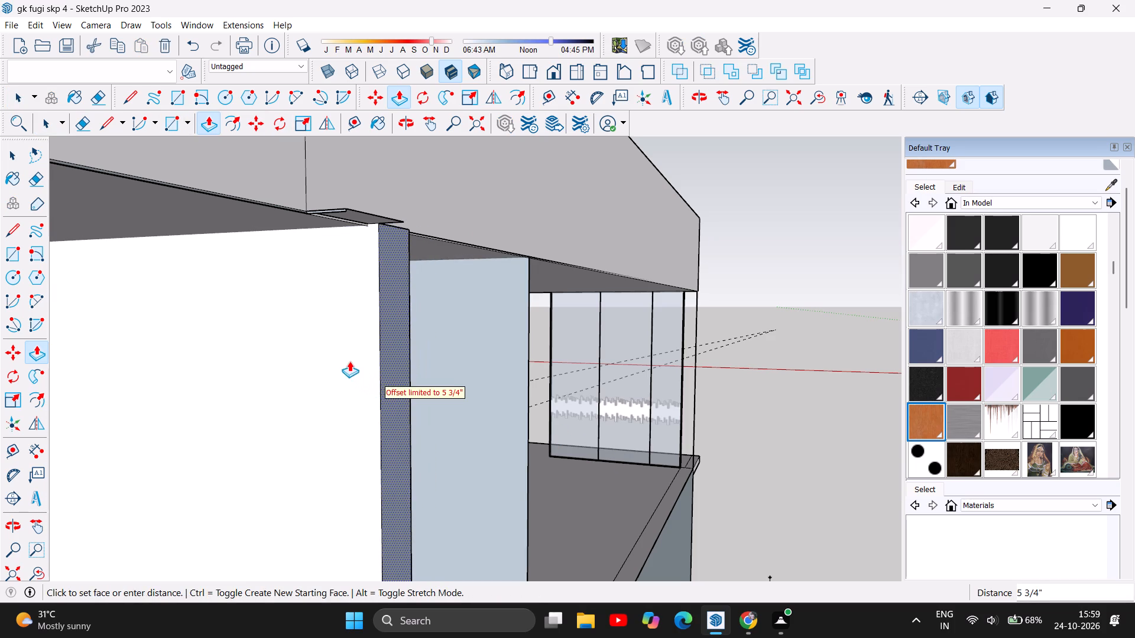
drag(349, 361, 322, 289)
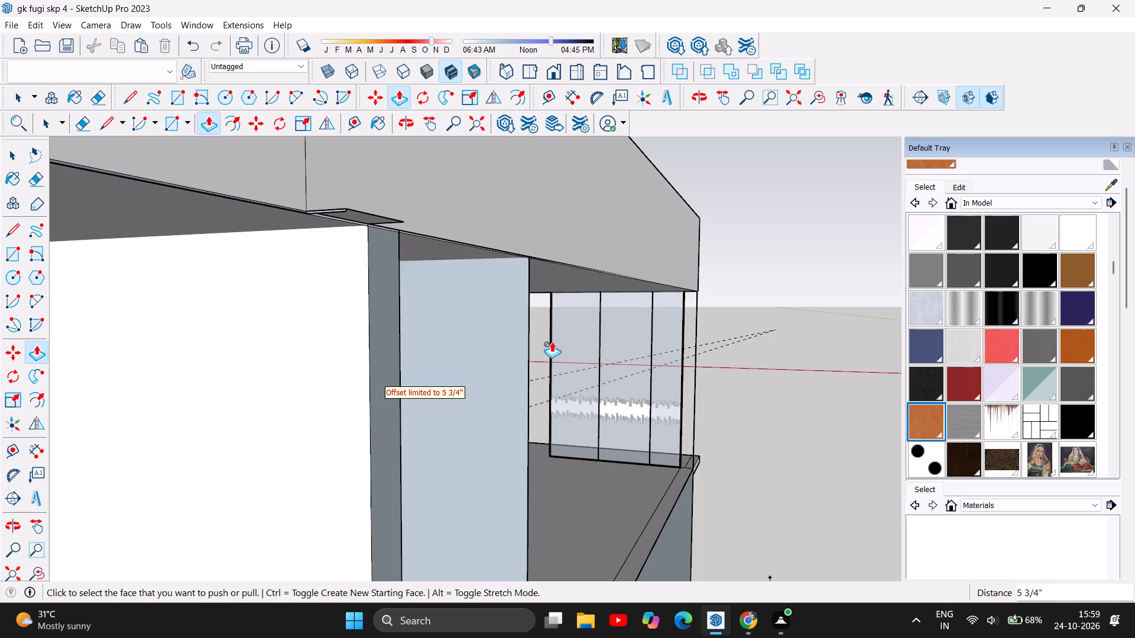
scroll(517, 434, down, 4)
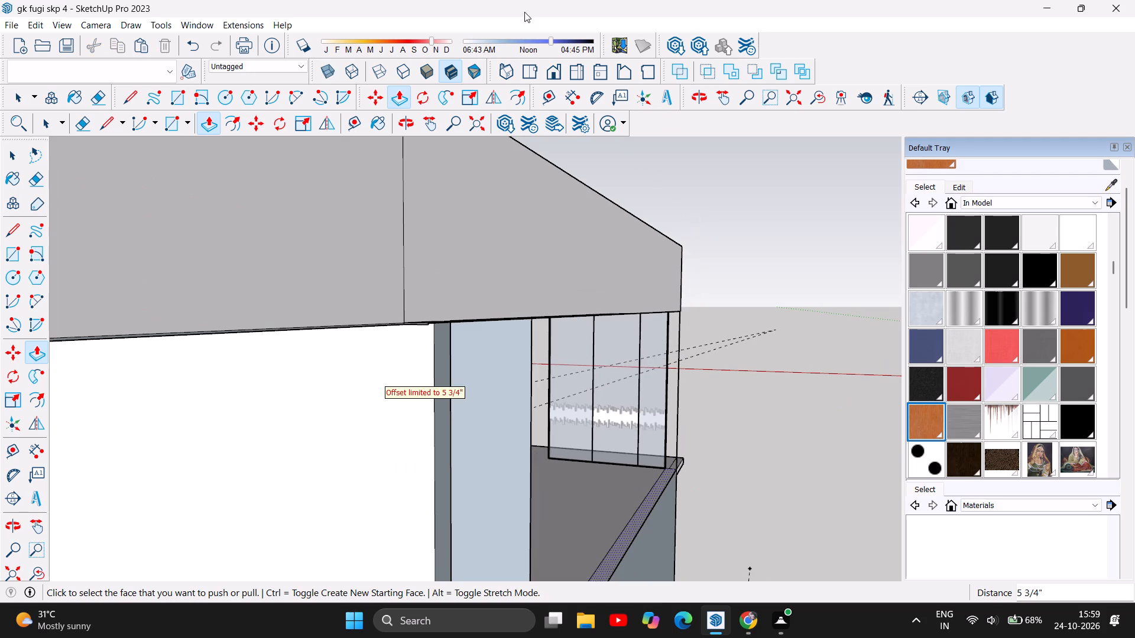
Delete the front vertical edge of the thin partition between the narrow passage and the large upper-floor room.
click(406, 121)
drag(510, 282, 510, 284)
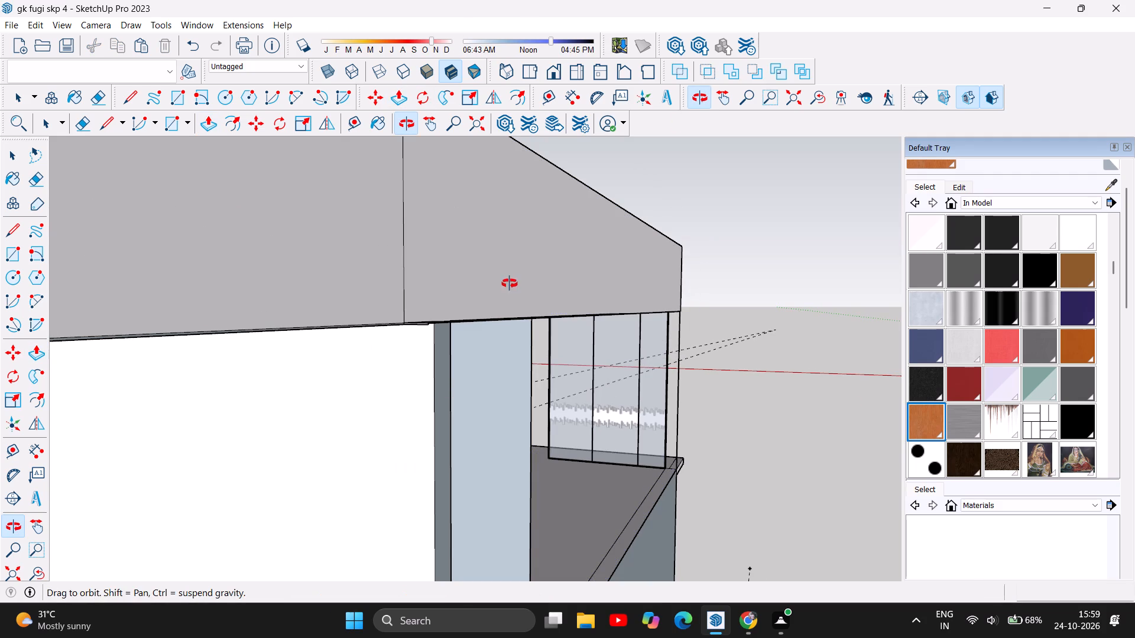
drag(510, 284, 526, 447)
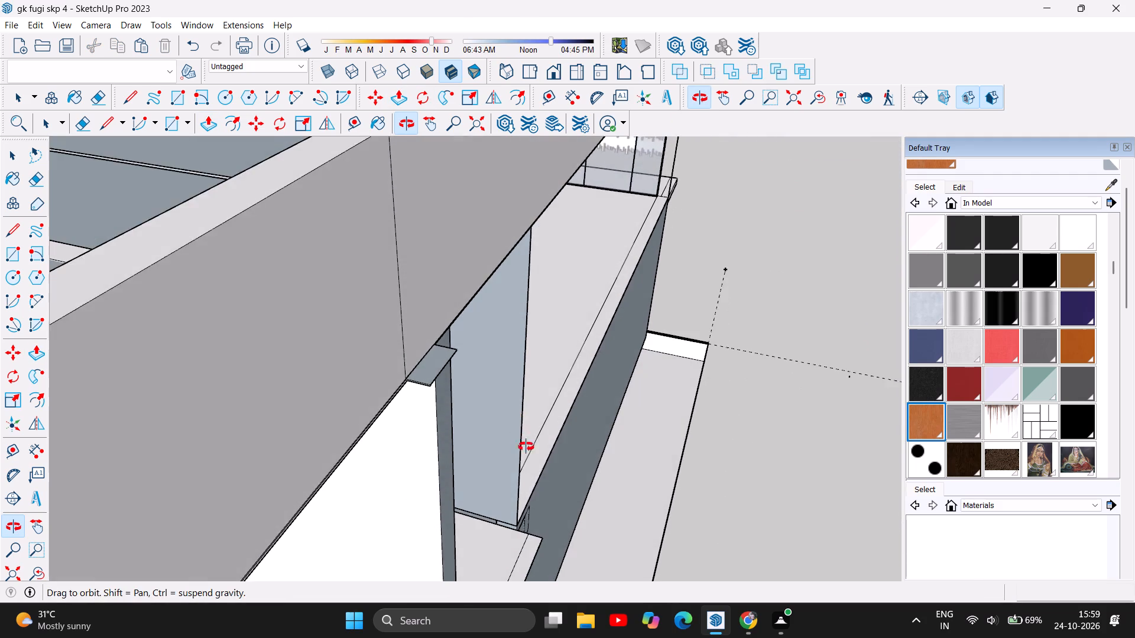
drag(526, 447, 519, 460)
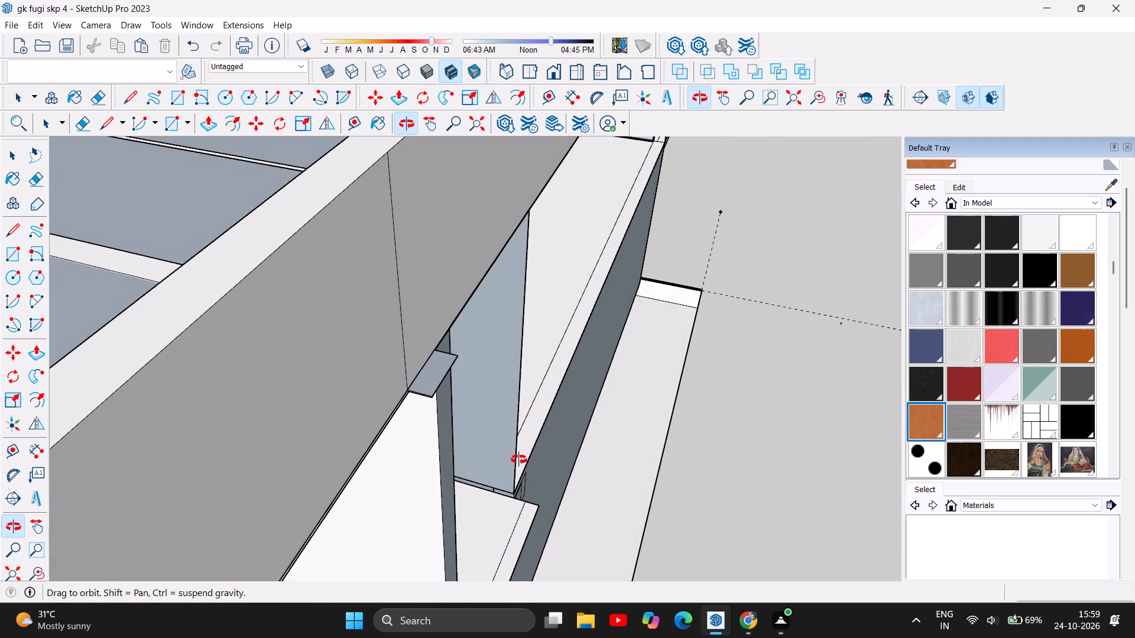
drag(519, 460, 516, 436)
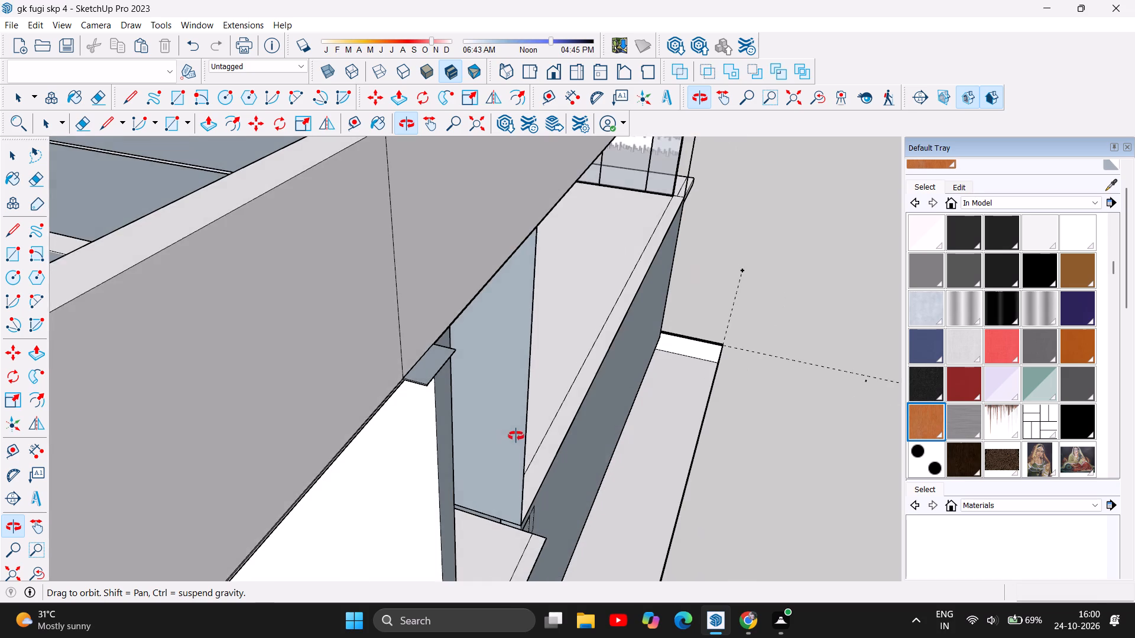
drag(516, 436, 583, 426)
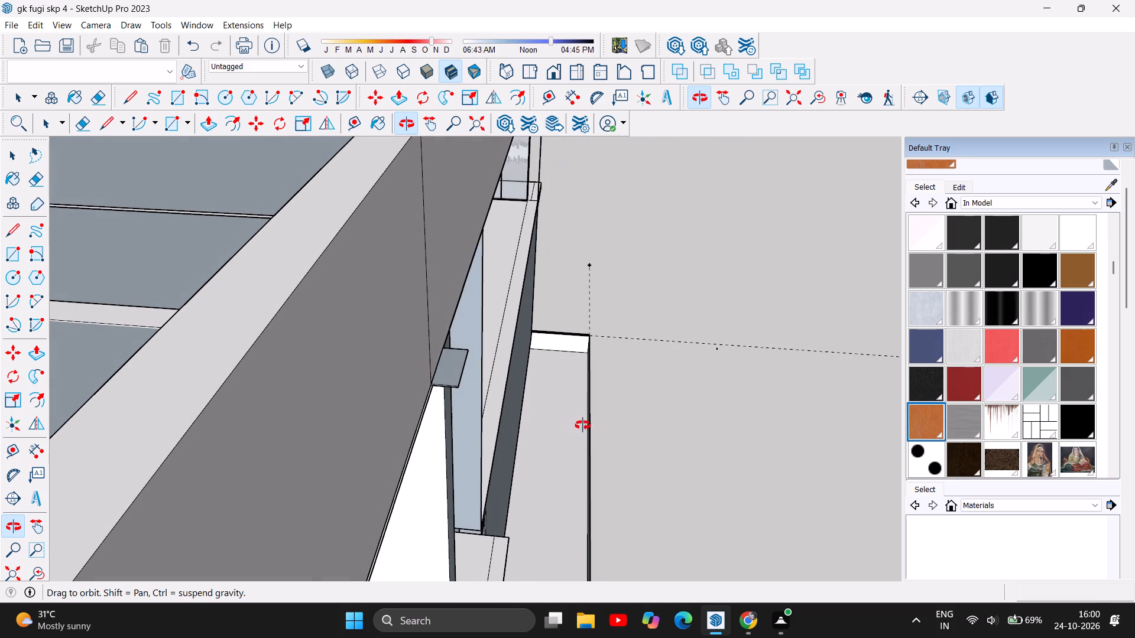
drag(600, 327, 471, 405)
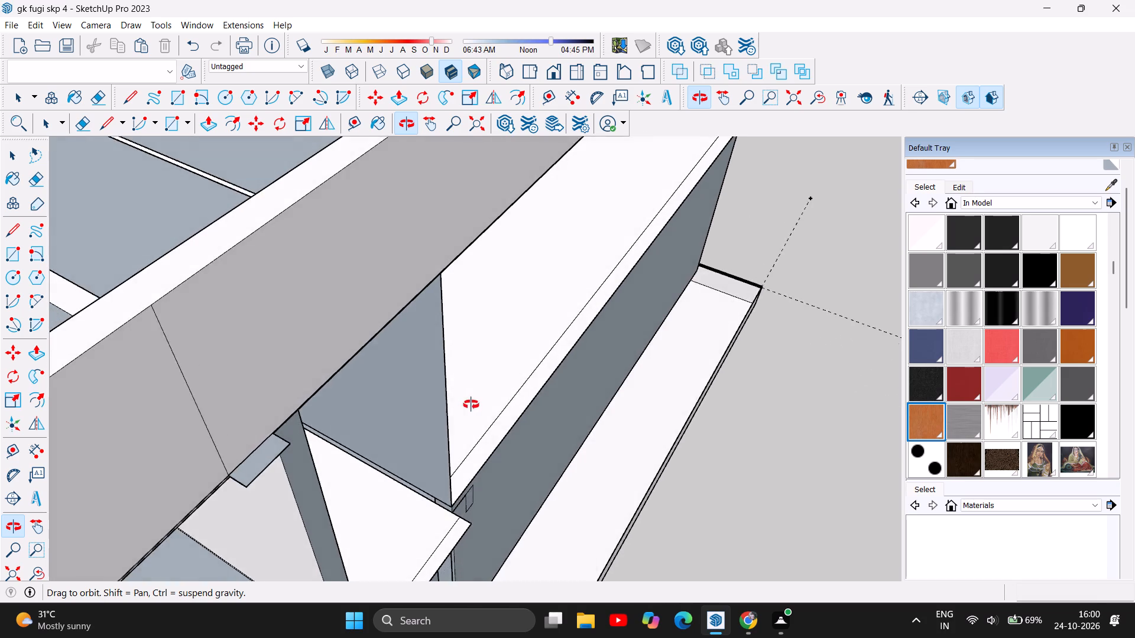
drag(471, 405, 267, 297)
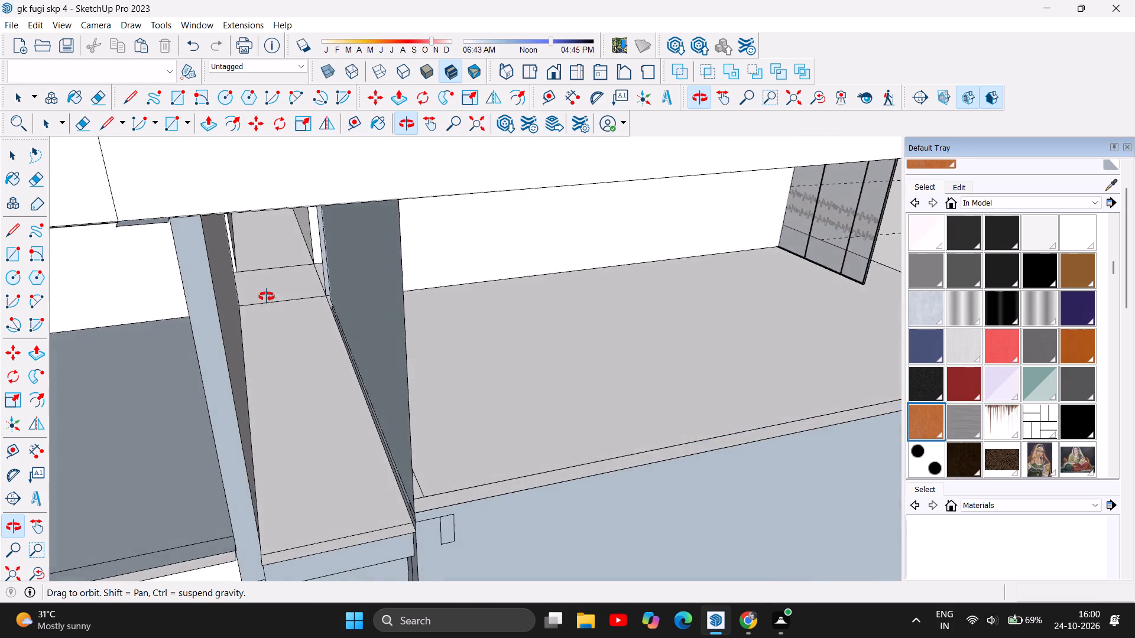
drag(267, 297, 195, 209)
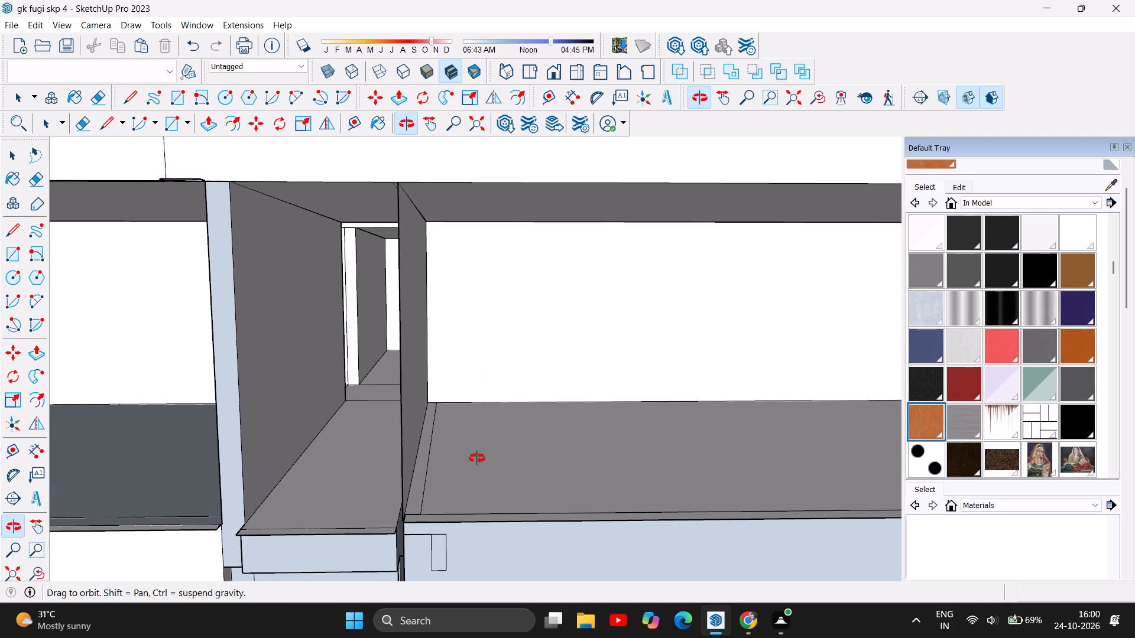
drag(471, 463, 467, 473)
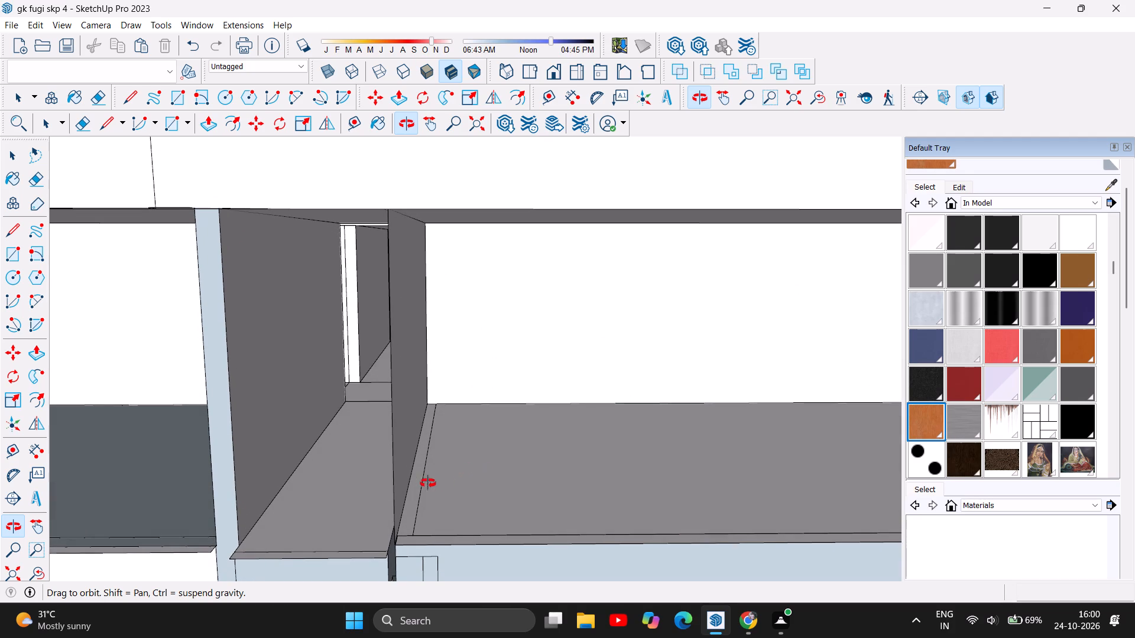
click(19, 100)
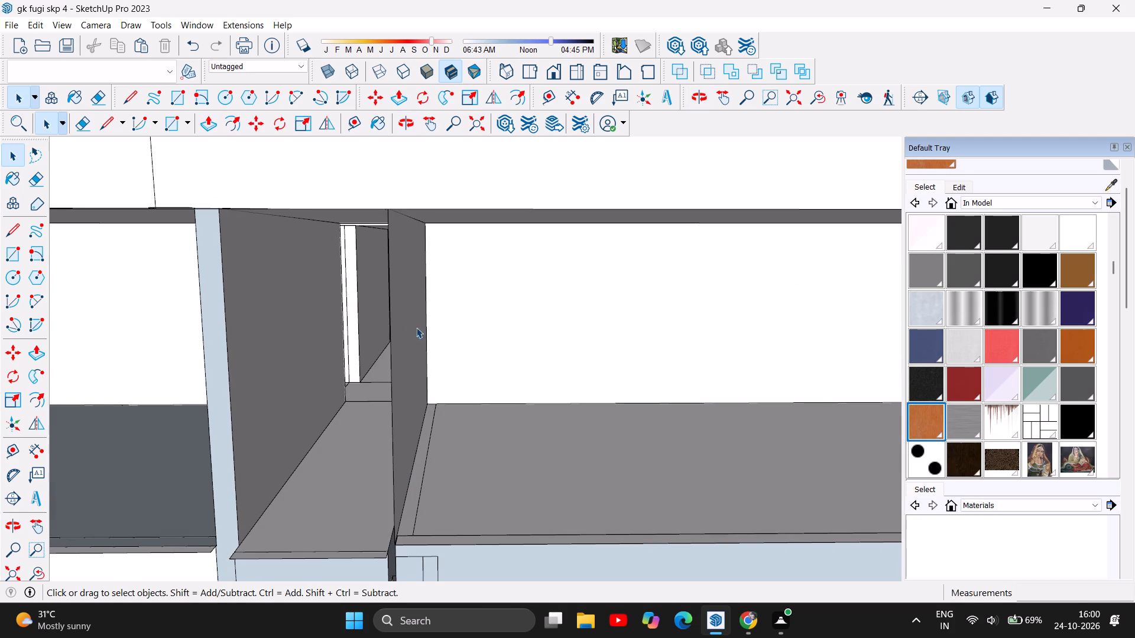
click(391, 338)
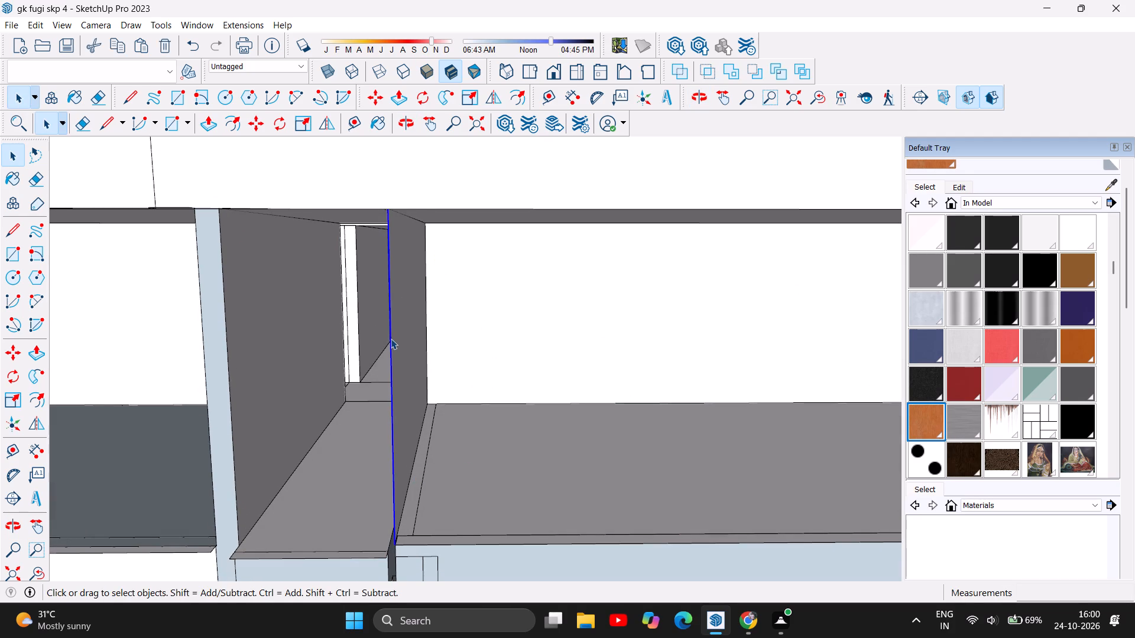
key(Delete)
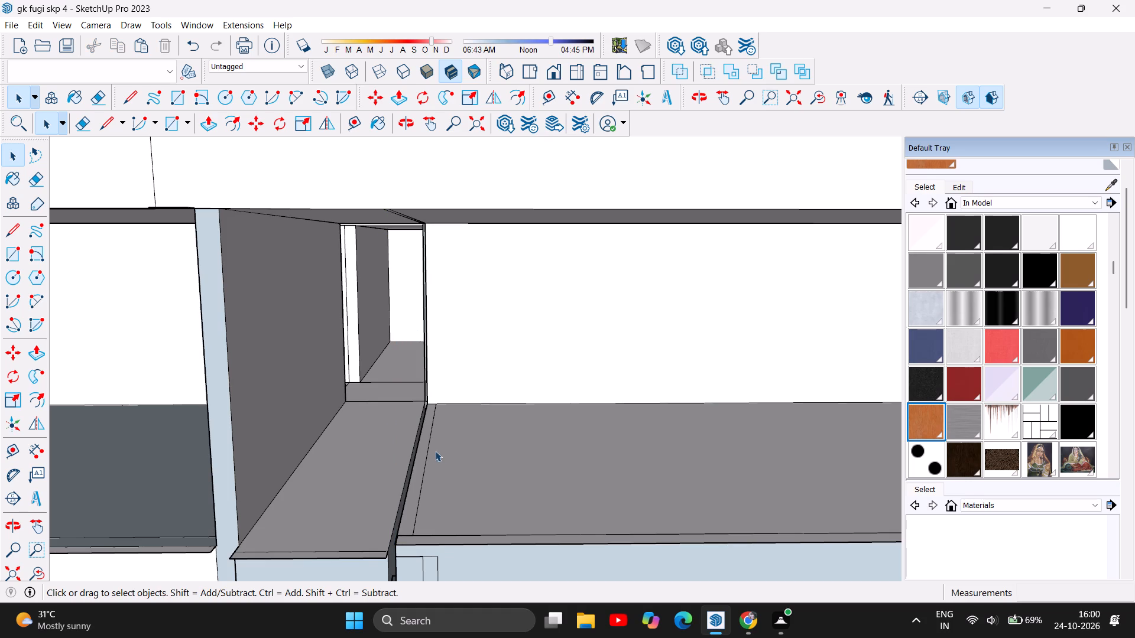
Delete the narrow passage's upper floor face and the slim slab-front face directly below it.
scroll(470, 395, down, 9)
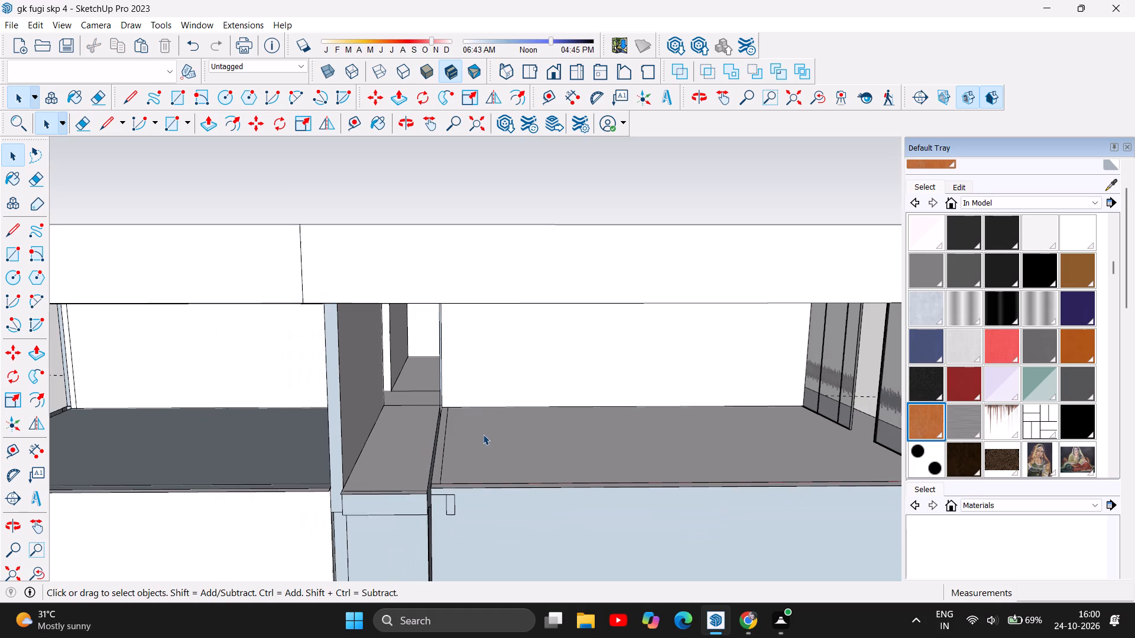
scroll(500, 555, up, 2)
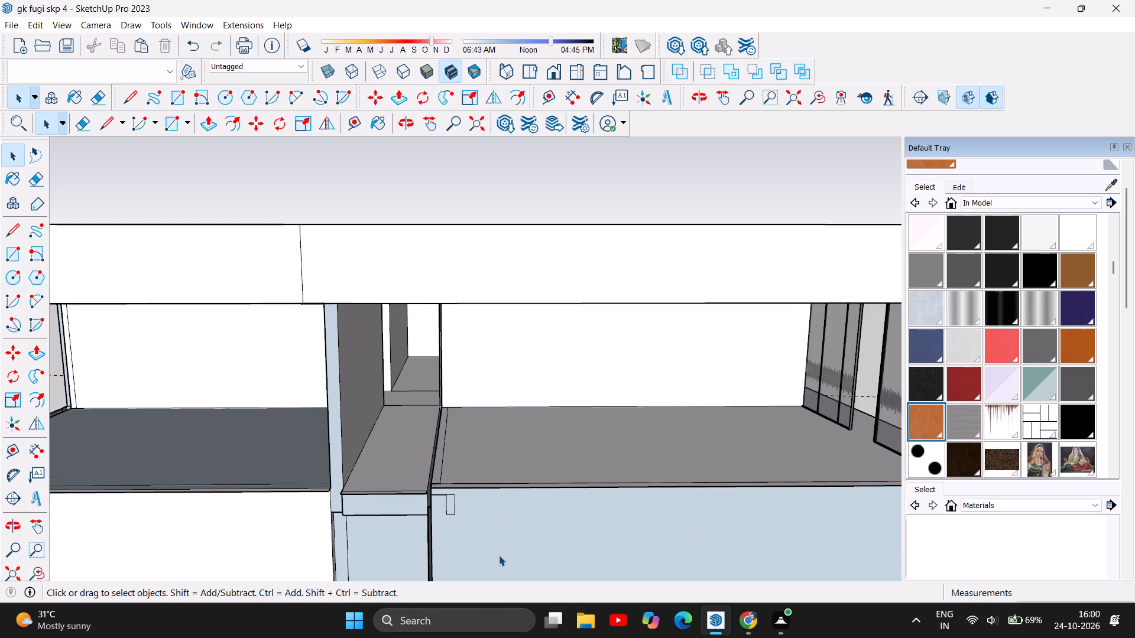
click(380, 457)
key(Delete)
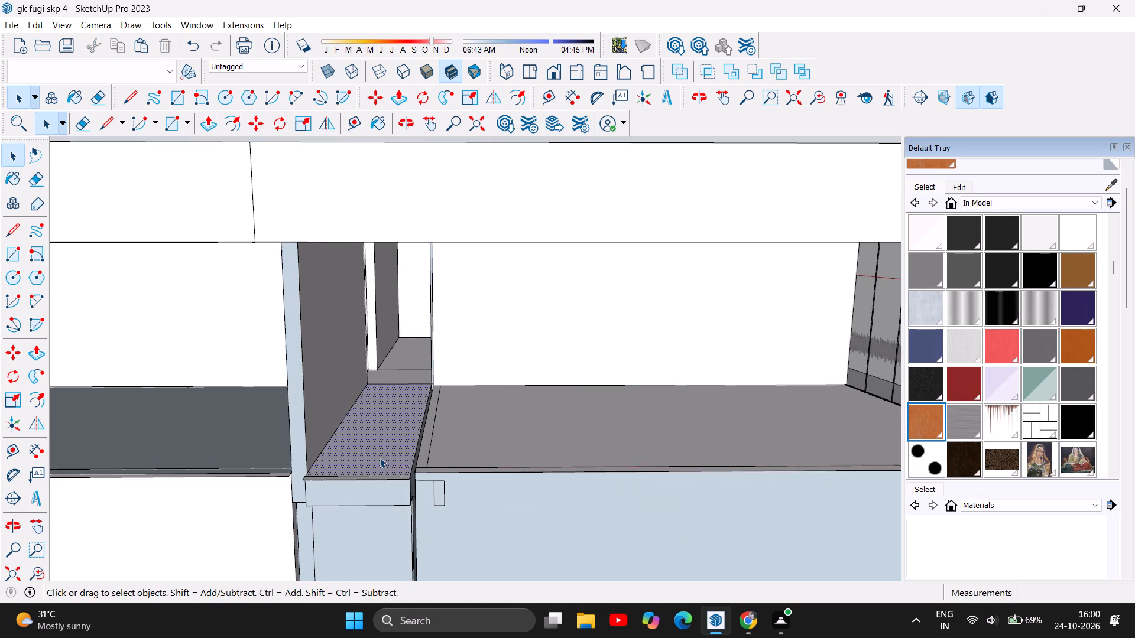
scroll(472, 406, down, 5)
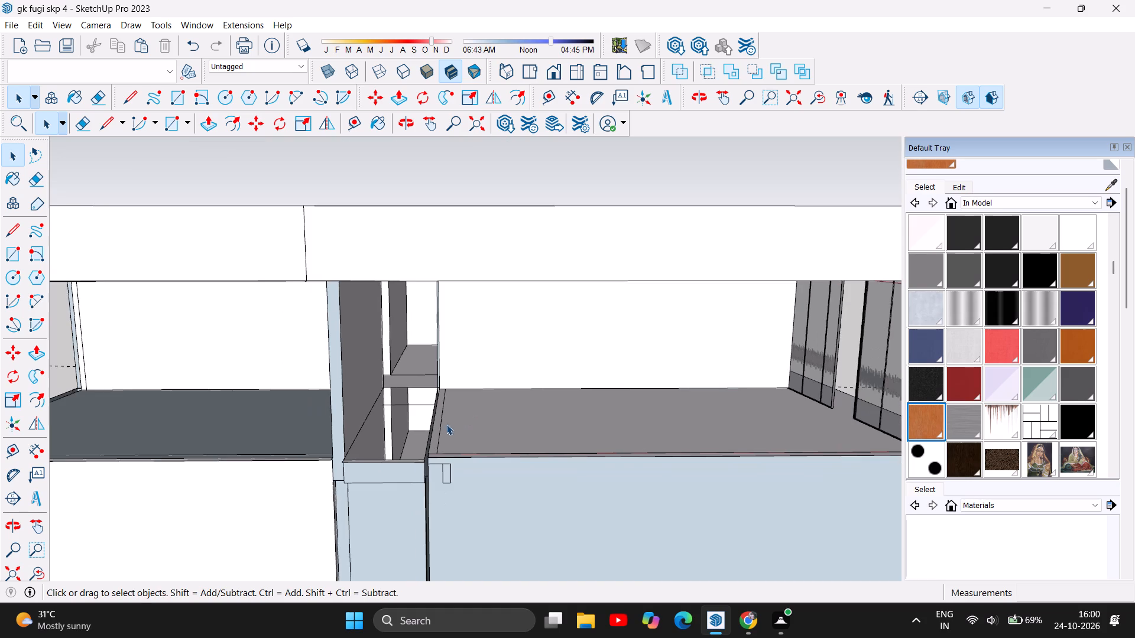
scroll(394, 474, up, 4)
click(394, 474)
key(Delete)
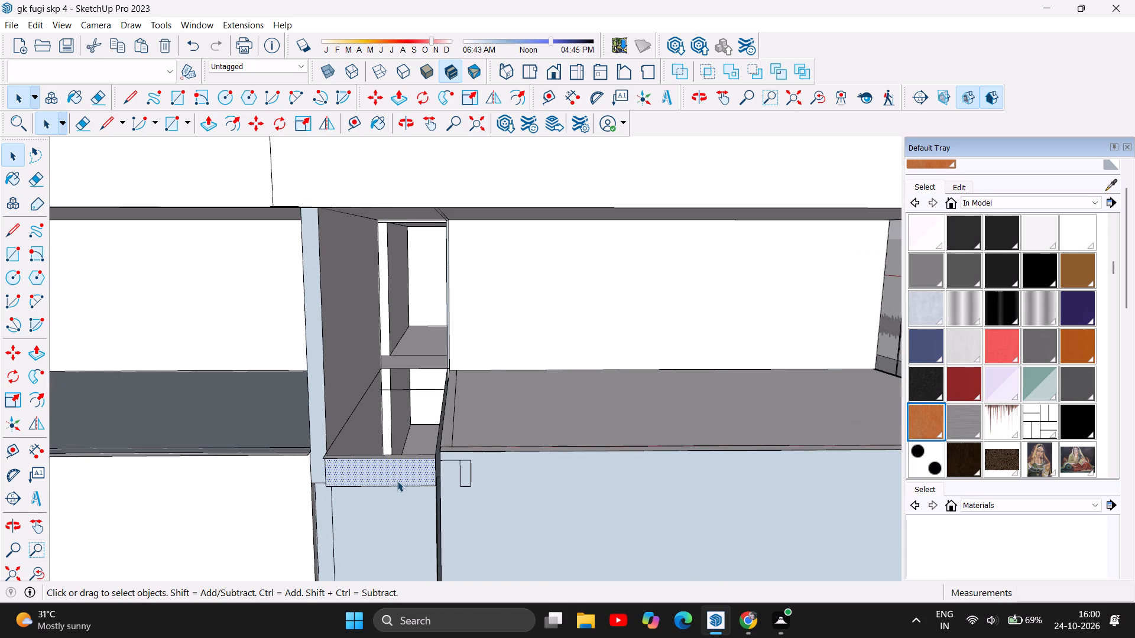
Delete the passage's ground-floor front face and the leftover horizontal edges across its opening beneath the upper floor.
click(400, 487)
key(Delete)
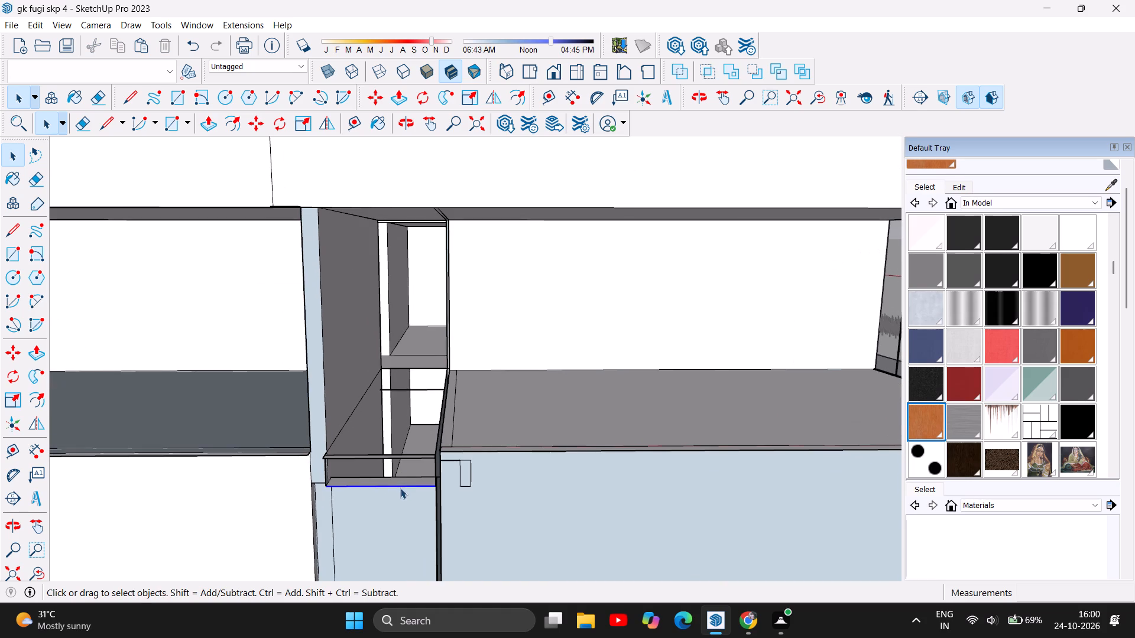
key(Delete)
click(407, 519)
key(Delete)
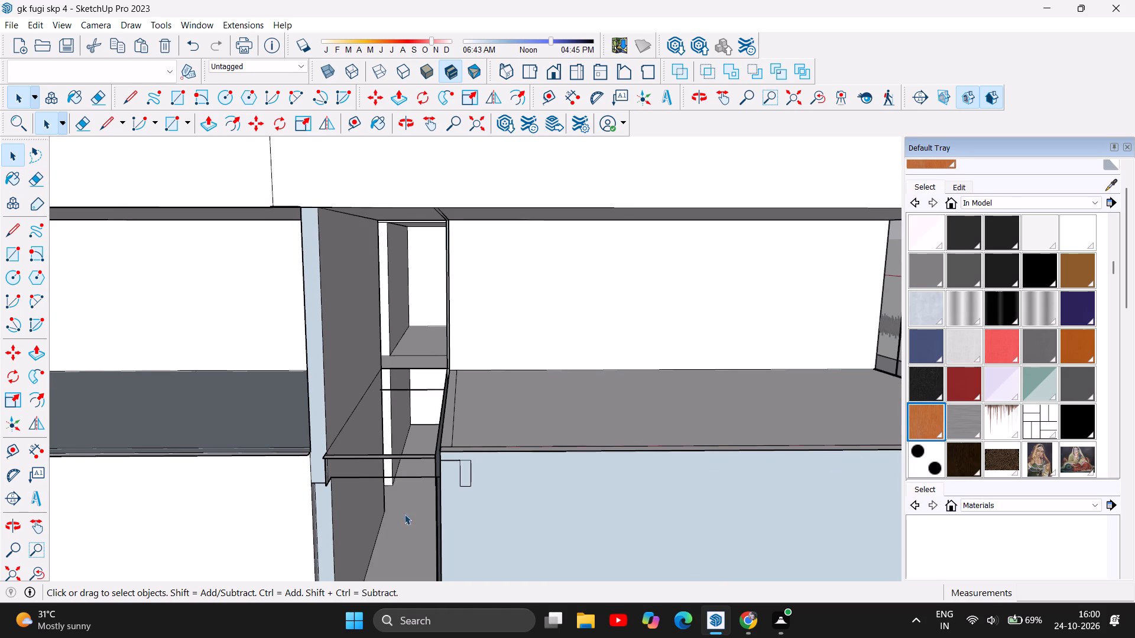
click(404, 480)
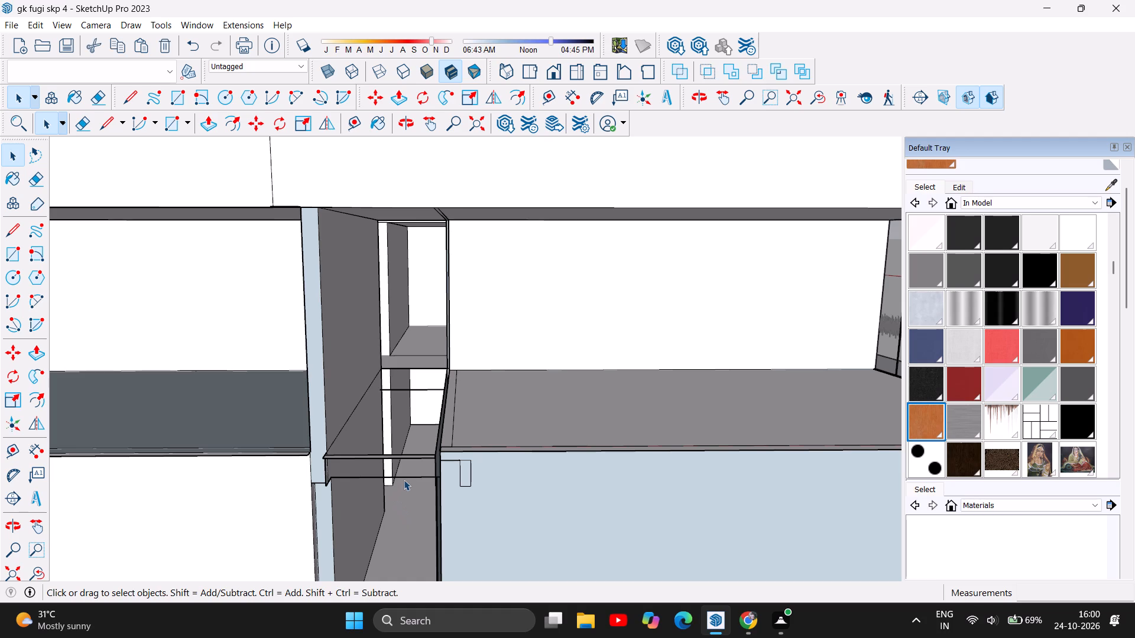
click(409, 477)
key(Delete)
Delete the large ground-floor outer wall face beside the passage that closes off the clothing shop.
scroll(437, 447, up, 7)
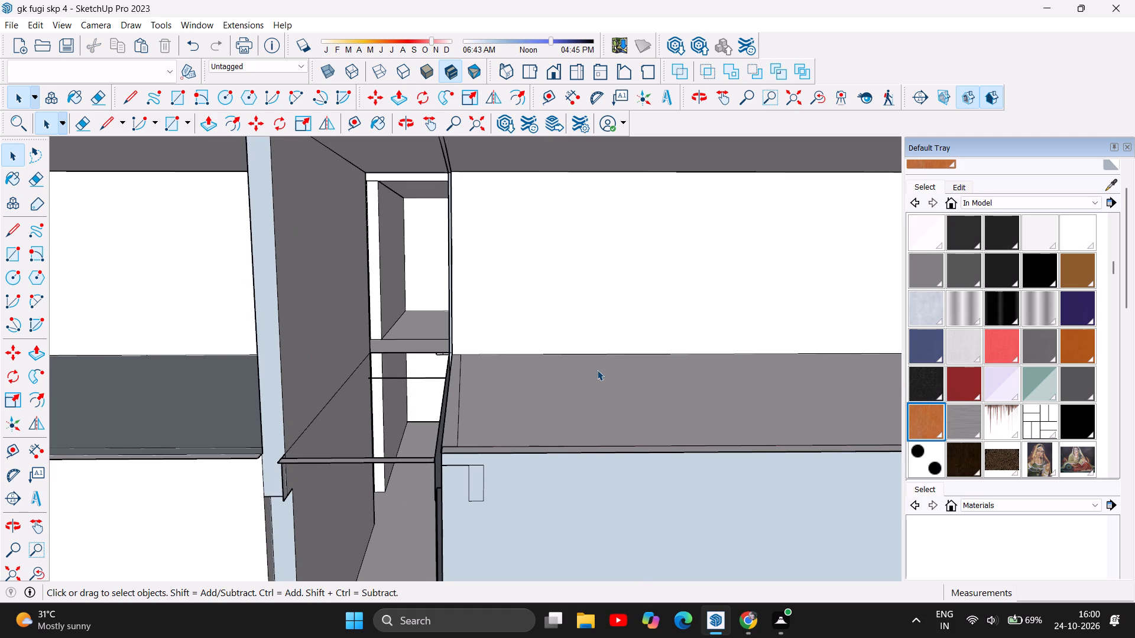
scroll(398, 417, down, 4)
scroll(370, 545, up, 1)
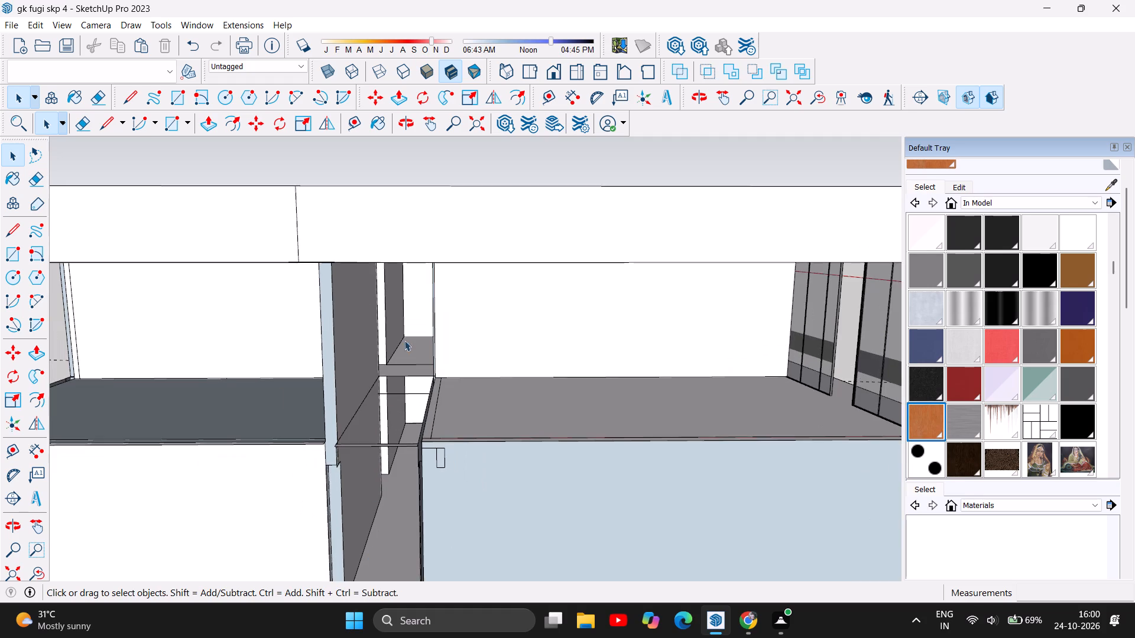
scroll(420, 303, down, 5)
scroll(485, 401, up, 4)
click(488, 409)
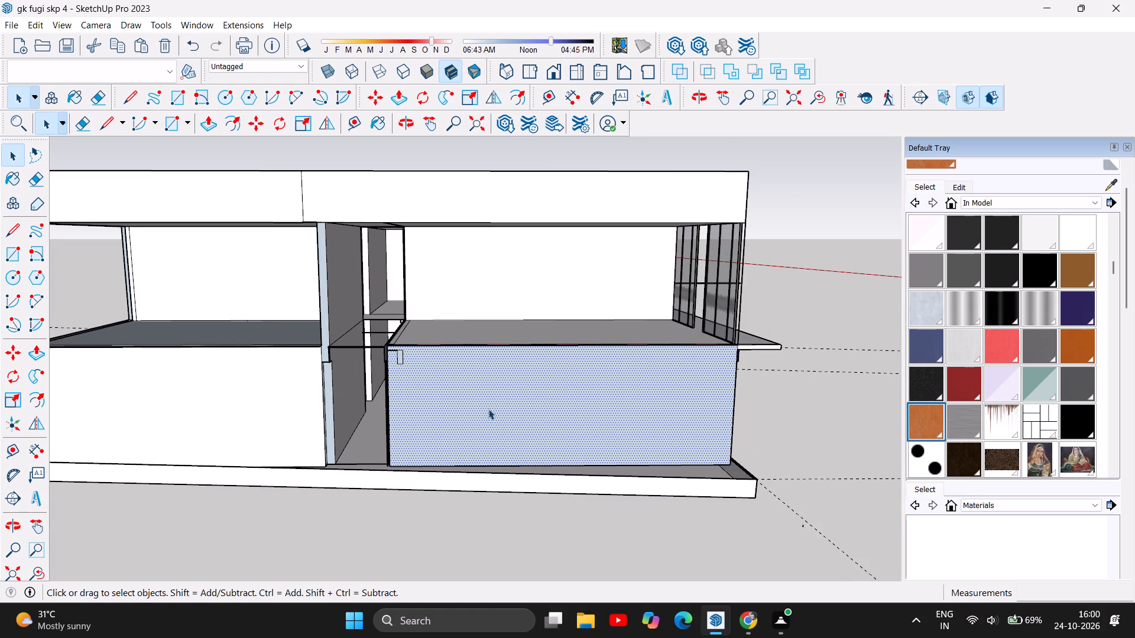
key(Delete)
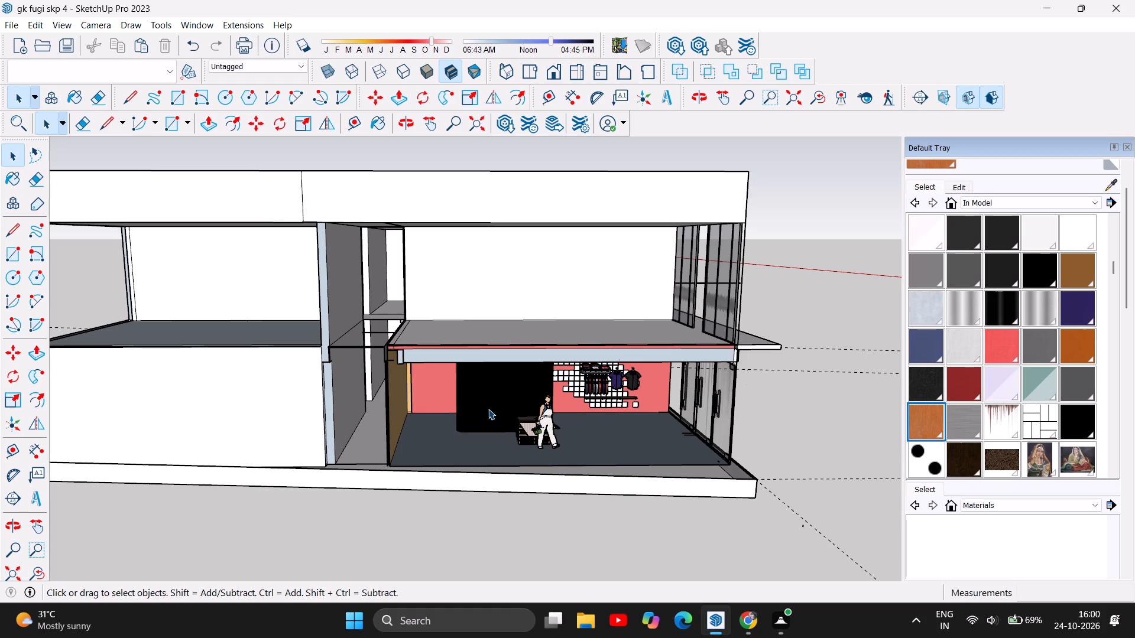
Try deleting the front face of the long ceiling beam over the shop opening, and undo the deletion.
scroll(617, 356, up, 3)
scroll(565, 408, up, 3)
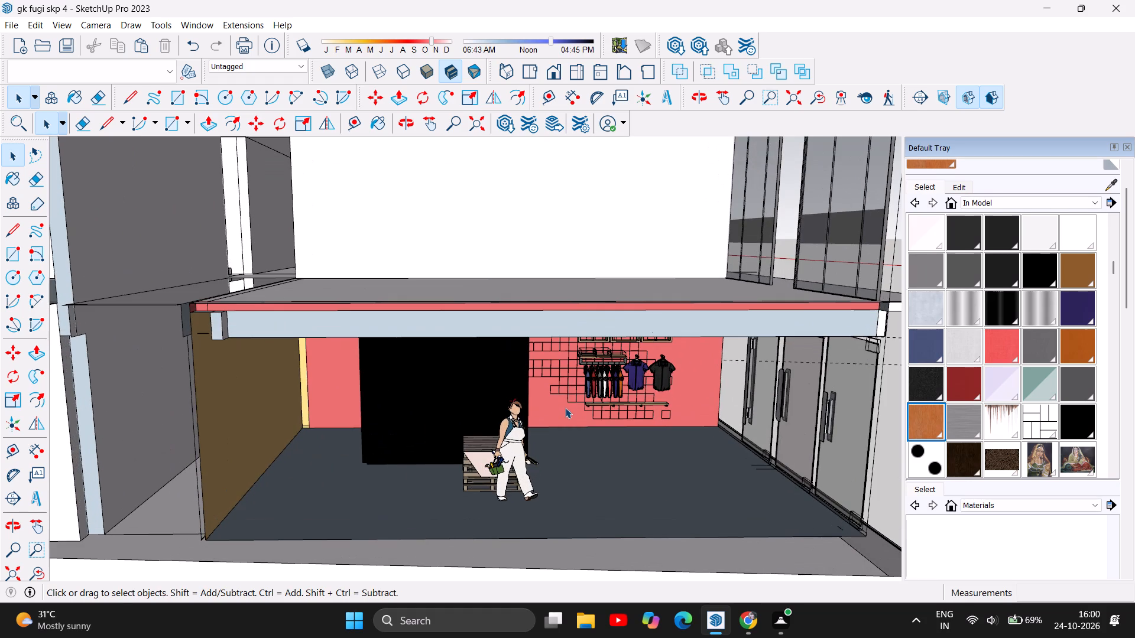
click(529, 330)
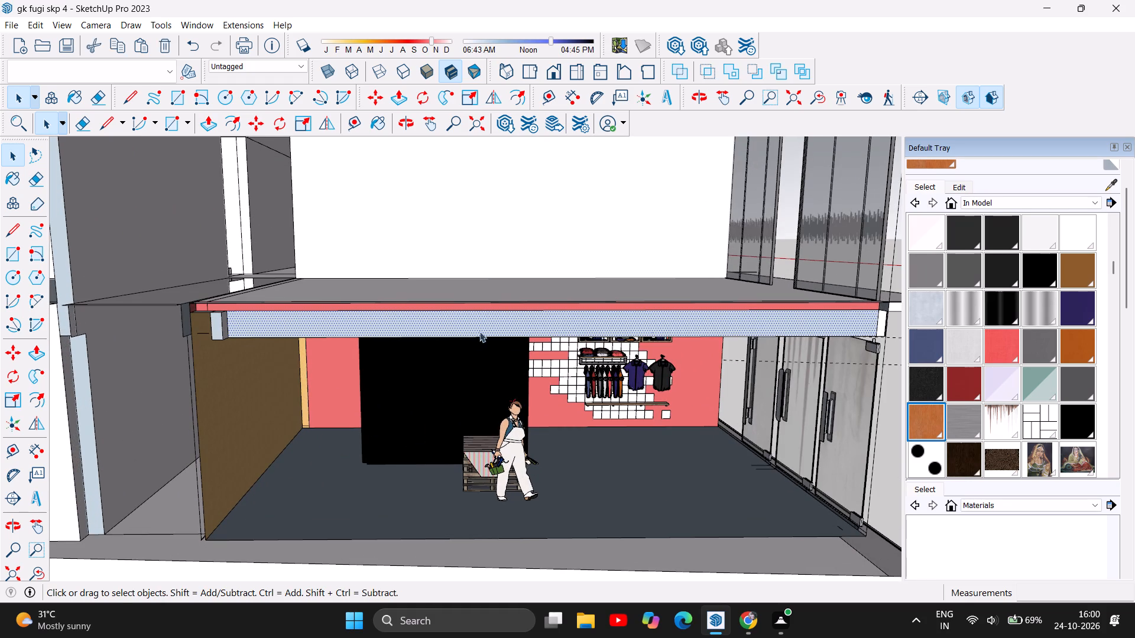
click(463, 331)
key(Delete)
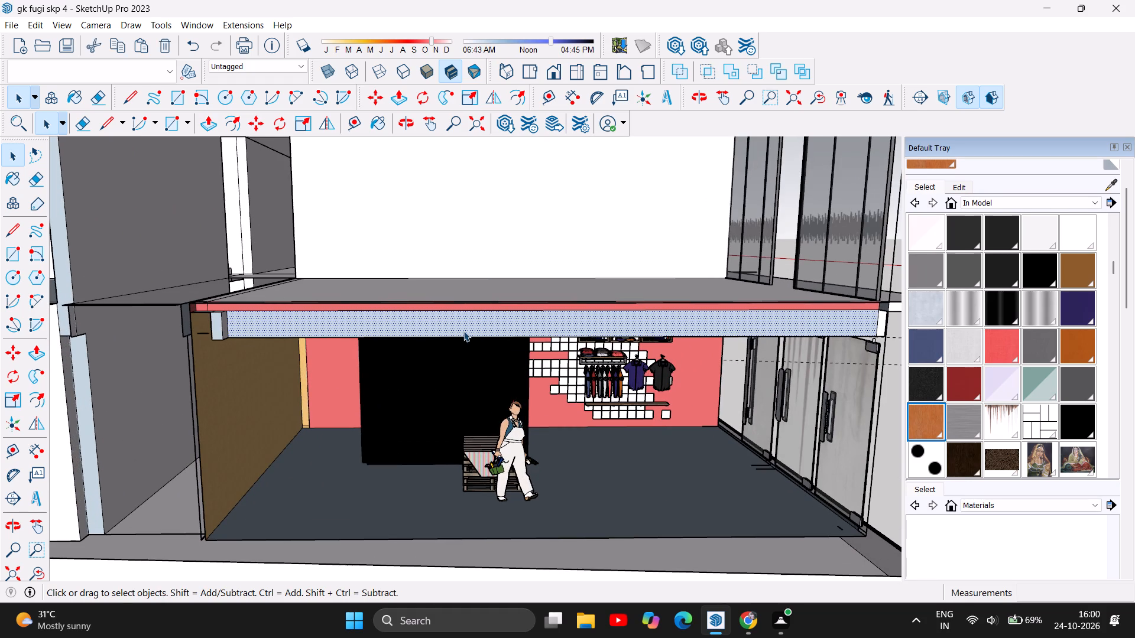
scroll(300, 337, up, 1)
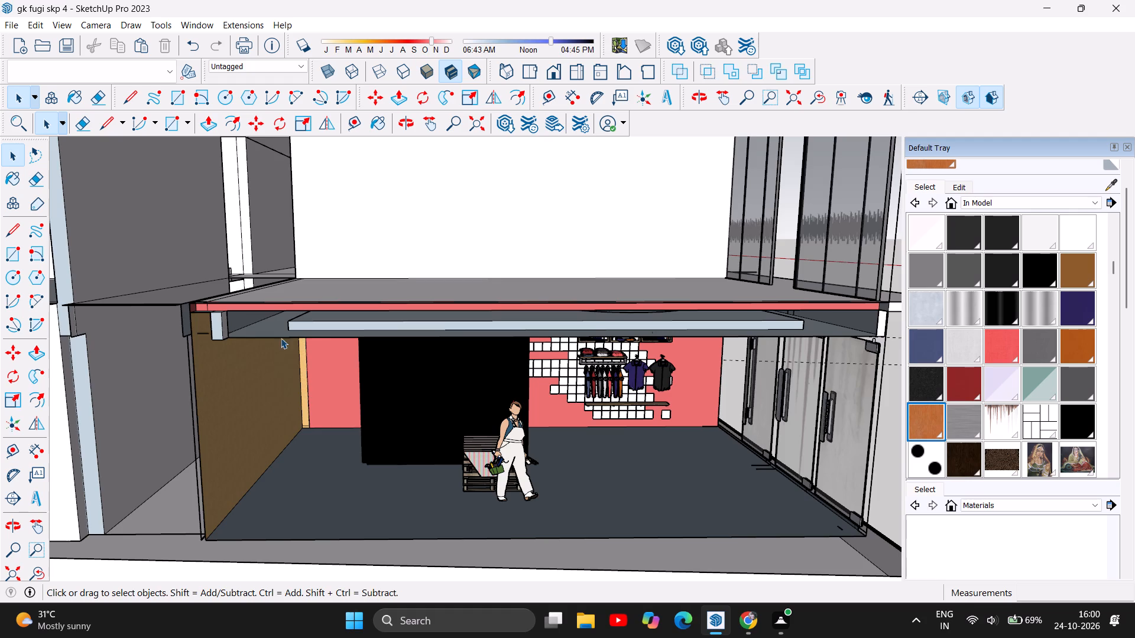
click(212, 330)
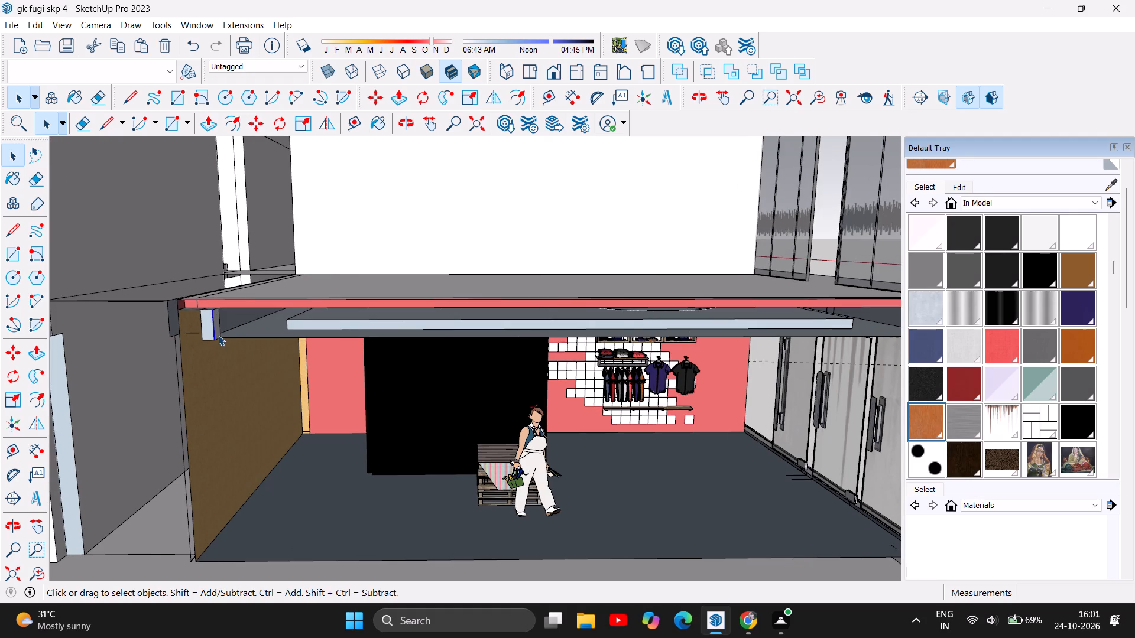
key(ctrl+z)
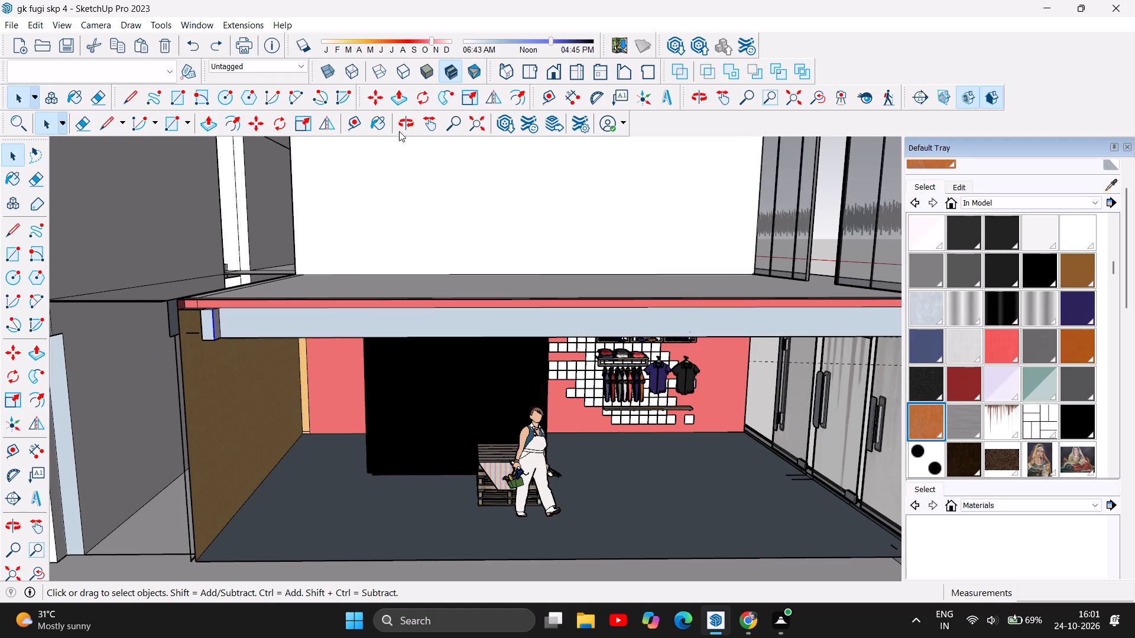
Examine the opened shop side, ceiling beam, upper slab and glazed corner of the building from several angles.
click(409, 119)
drag(682, 382, 445, 355)
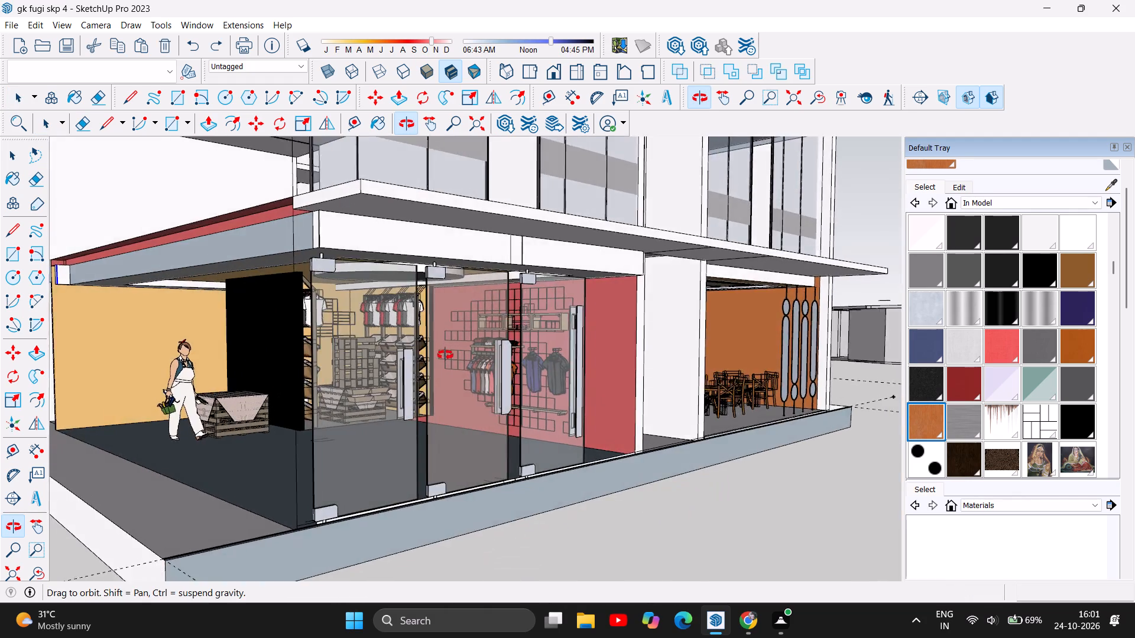
drag(445, 355, 396, 419)
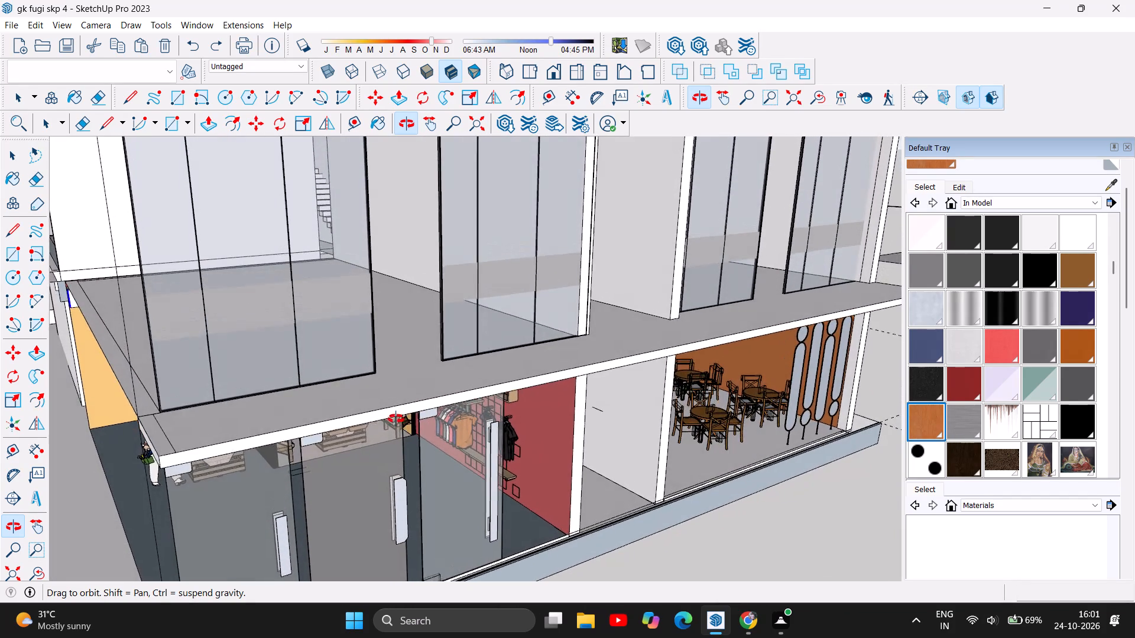
drag(396, 419, 515, 359)
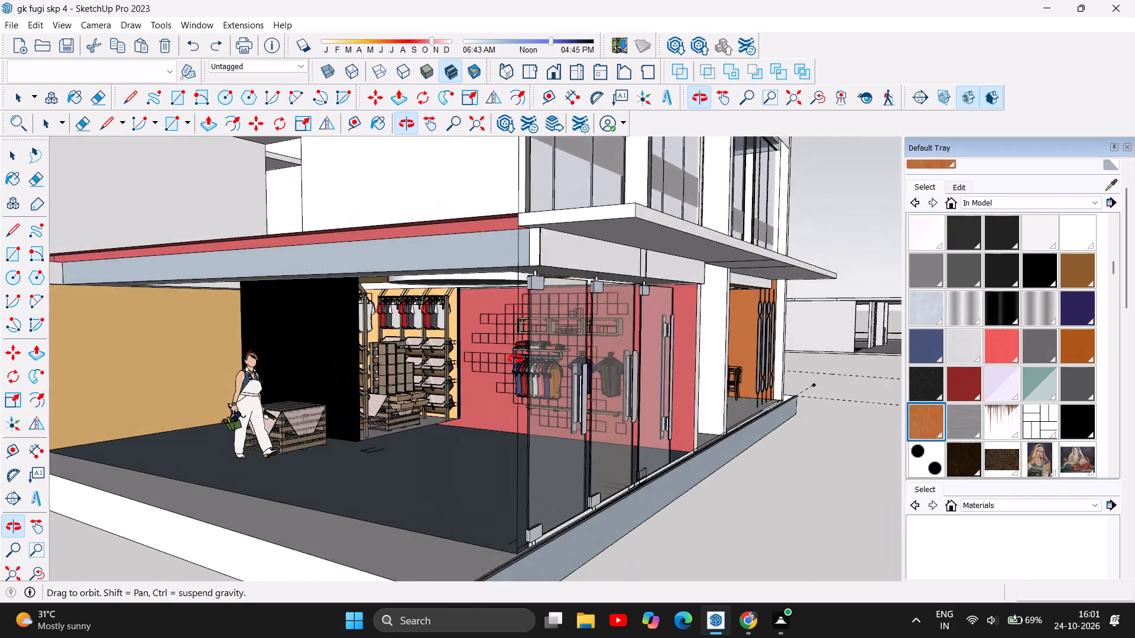
drag(515, 359, 686, 428)
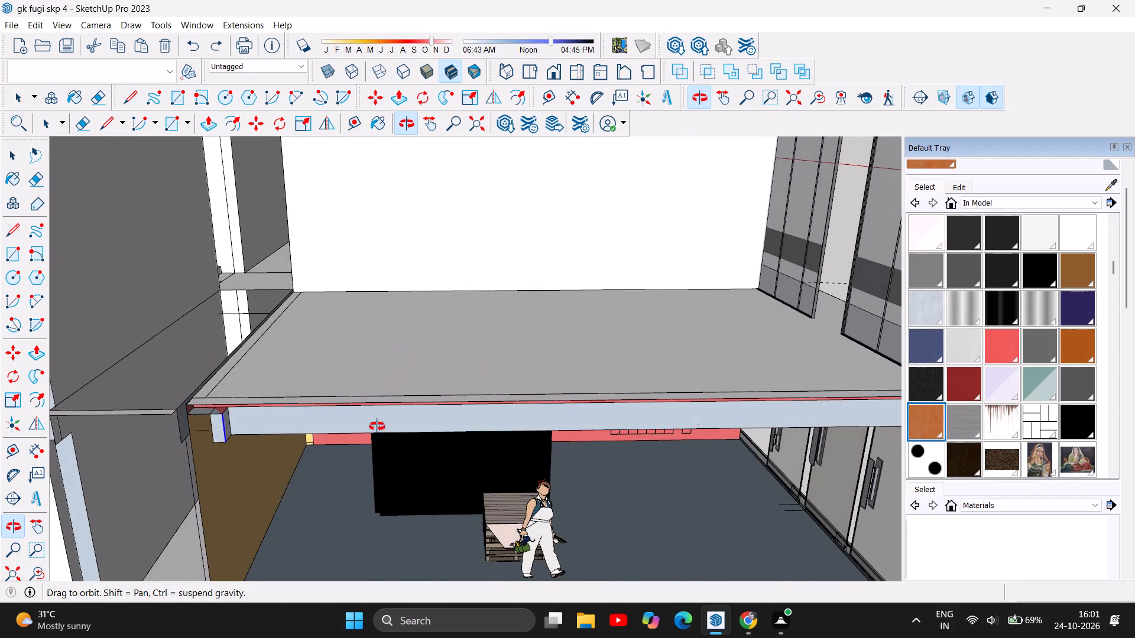
scroll(377, 430, down, 5)
drag(399, 451, 333, 416)
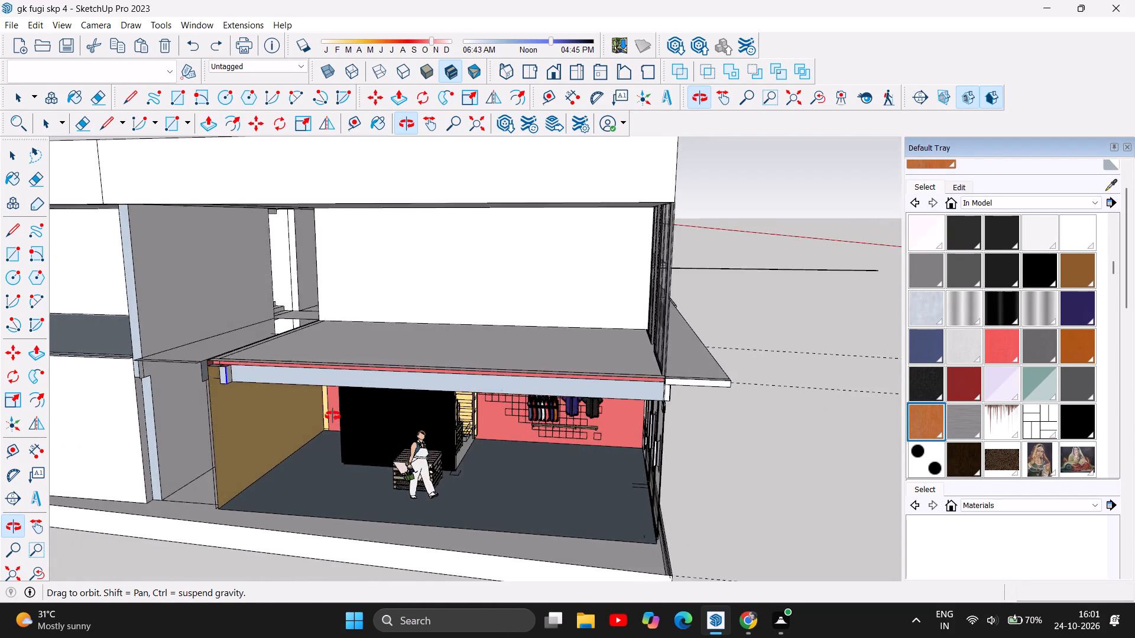
drag(333, 416, 175, 450)
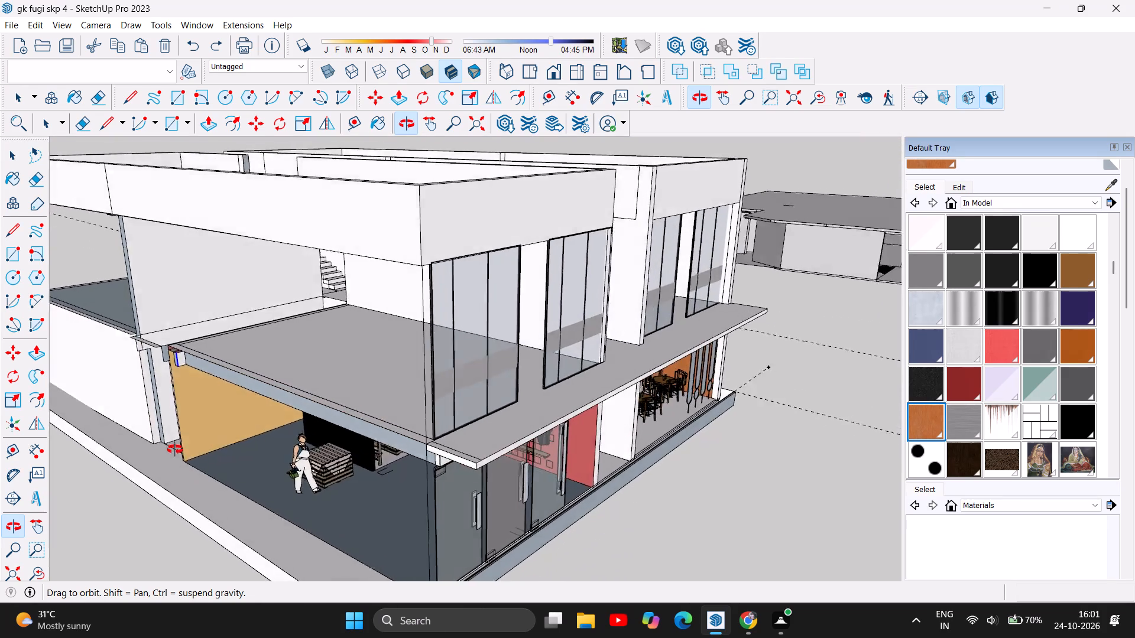
drag(175, 450, 216, 464)
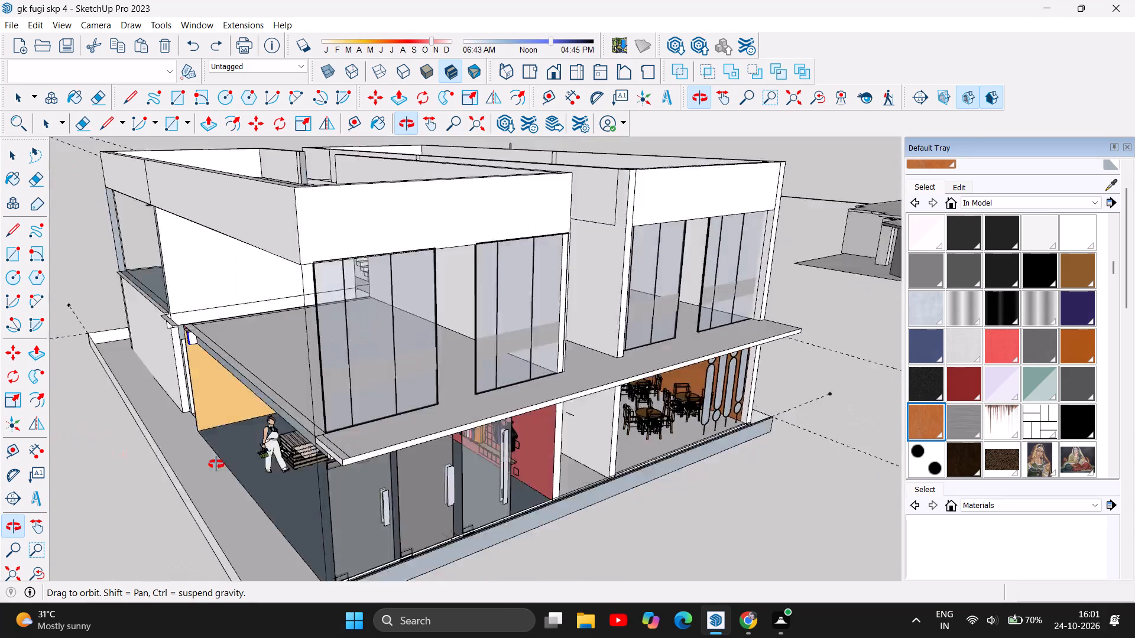
drag(216, 464, 559, 427)
scroll(756, 395, up, 1)
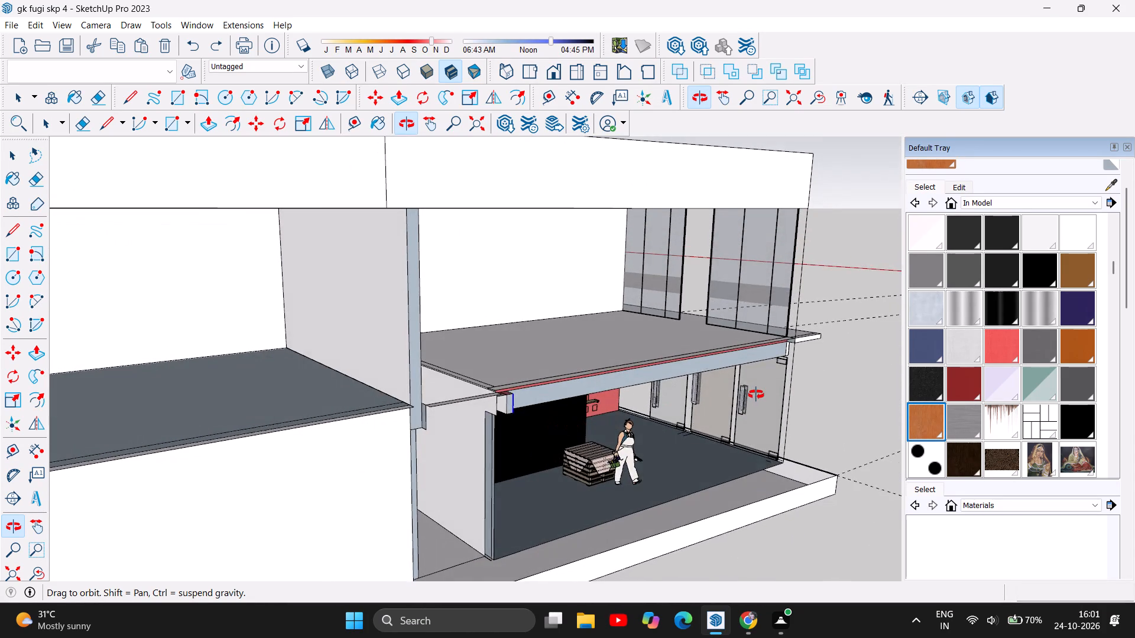
scroll(756, 395, up, 3)
drag(643, 457, 673, 426)
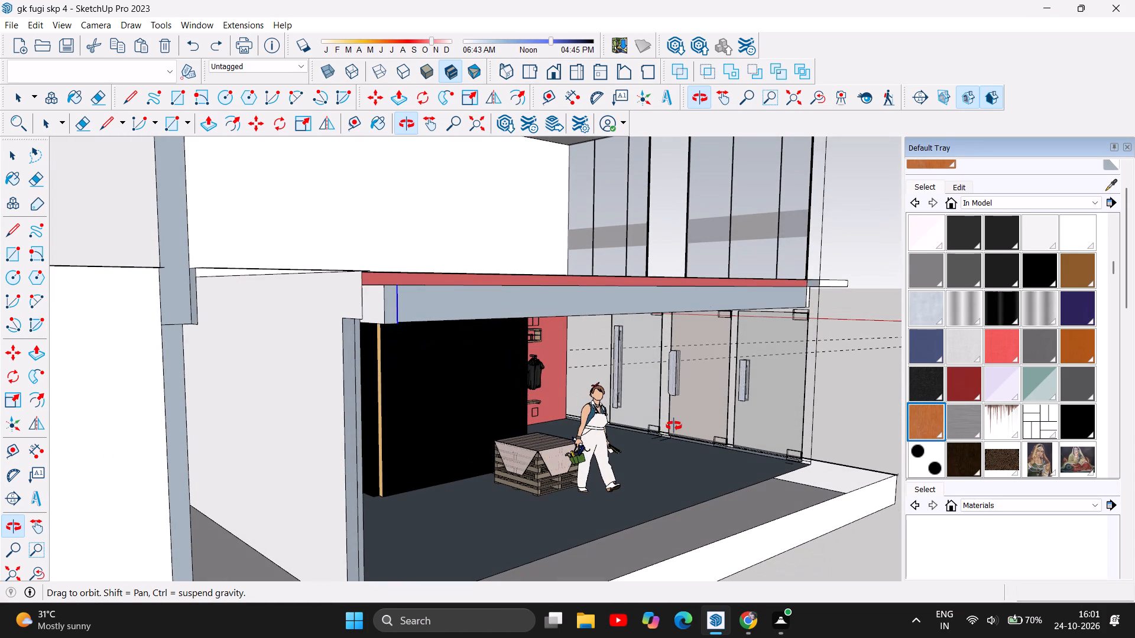
scroll(662, 410, up, 1)
drag(794, 363, 802, 360)
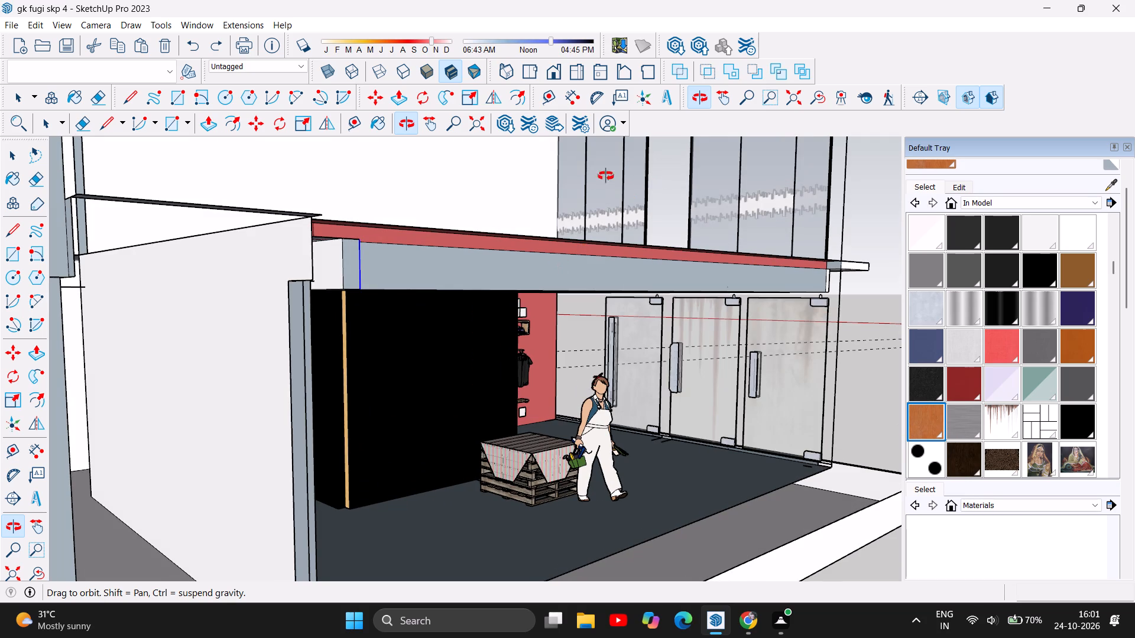
Push/Pull the front face of the long ceiling beam over the shop opening by 9".
click(202, 125)
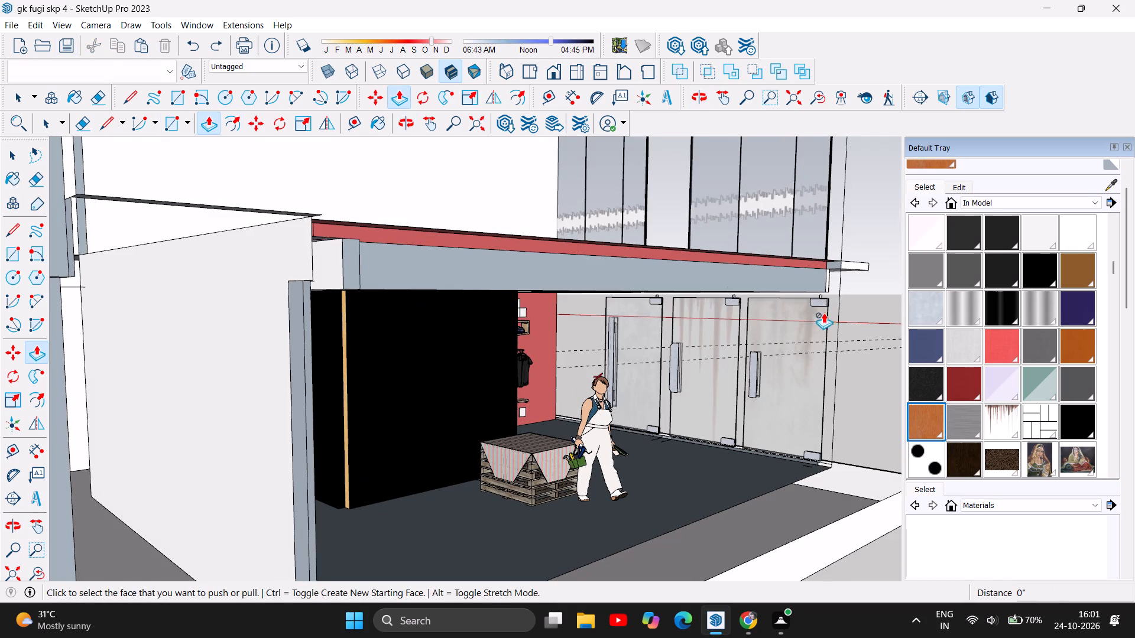
scroll(848, 356, up, 1)
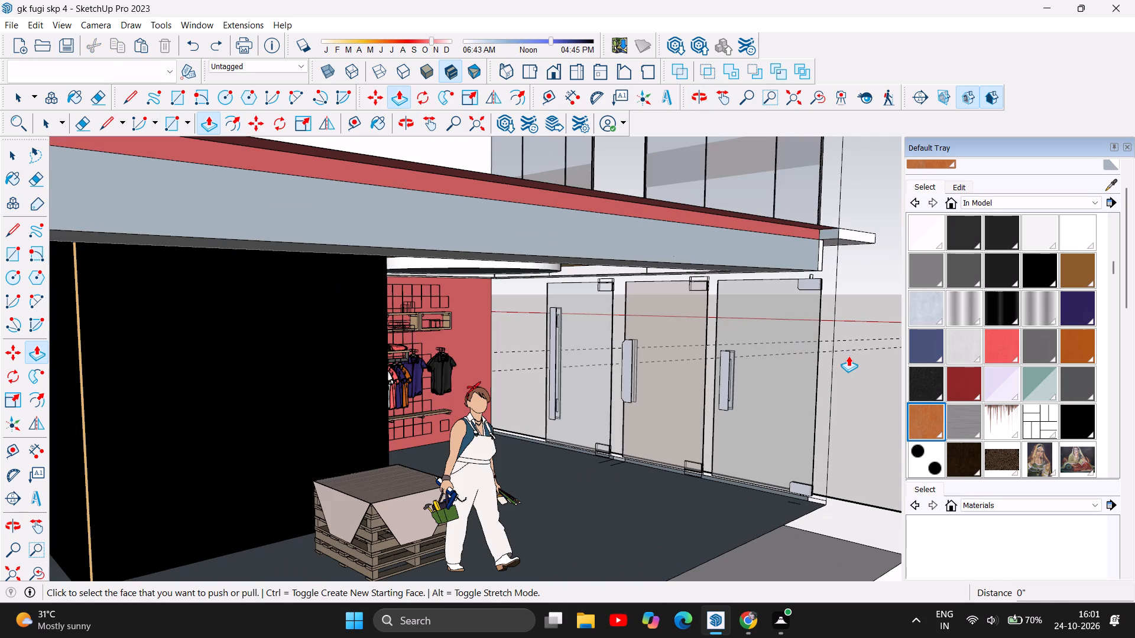
scroll(846, 283, up, 1)
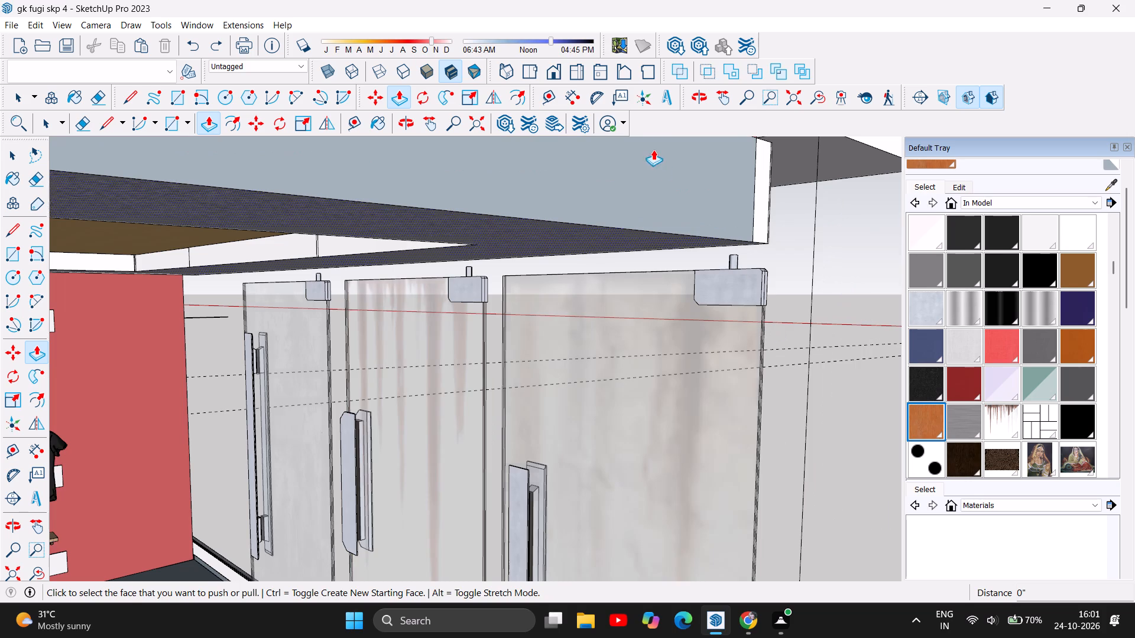
drag(641, 175, 711, 174)
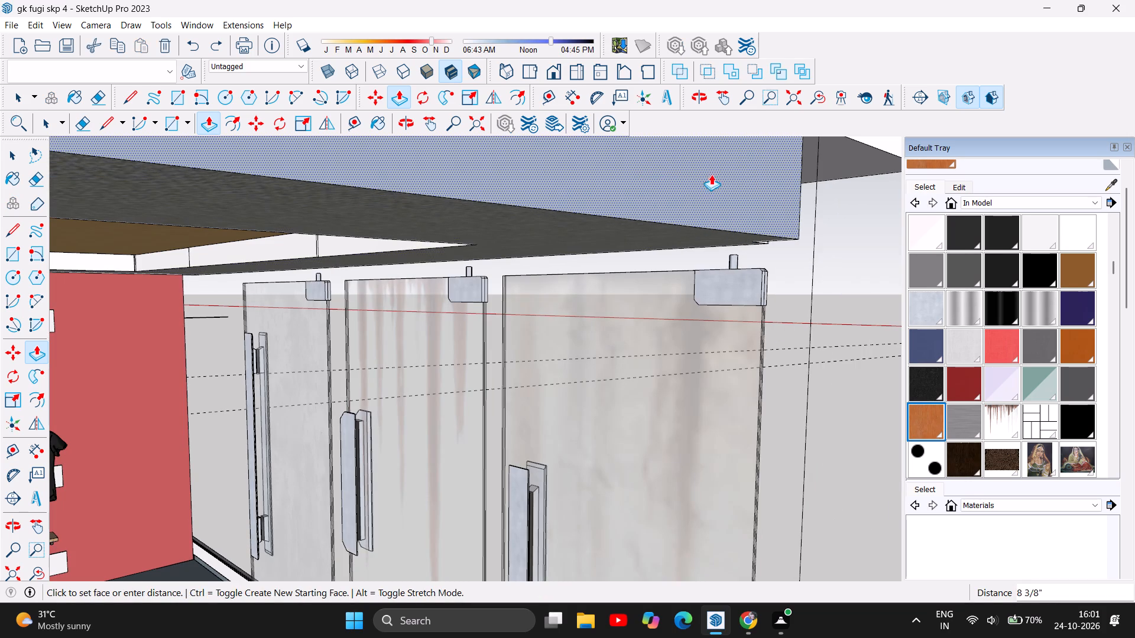
drag(711, 174, 722, 176)
Push/Pull the small end face at the glazed corner about 8' 6 5/8" along the red recess above the beam.
scroll(640, 416, down, 3)
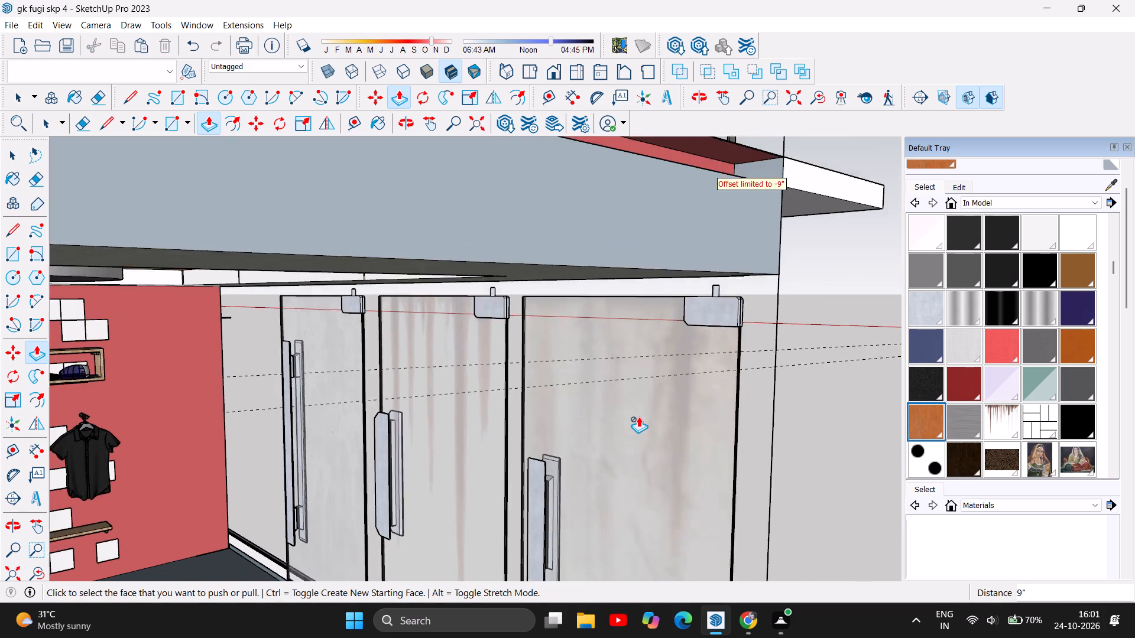
scroll(638, 416, down, 3)
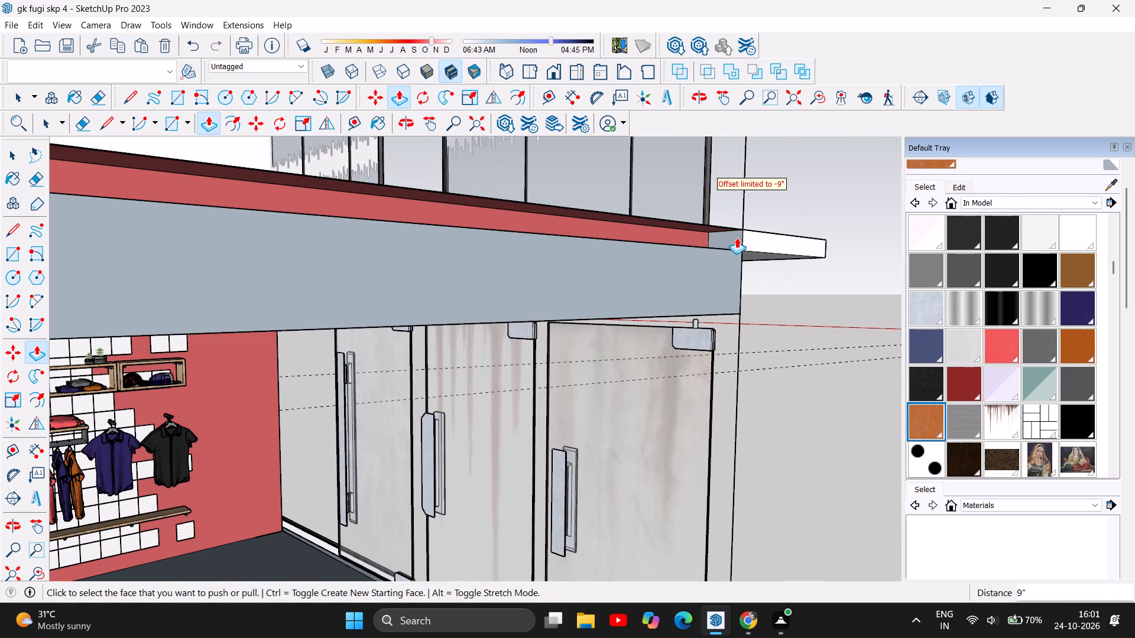
drag(734, 234, 384, 213)
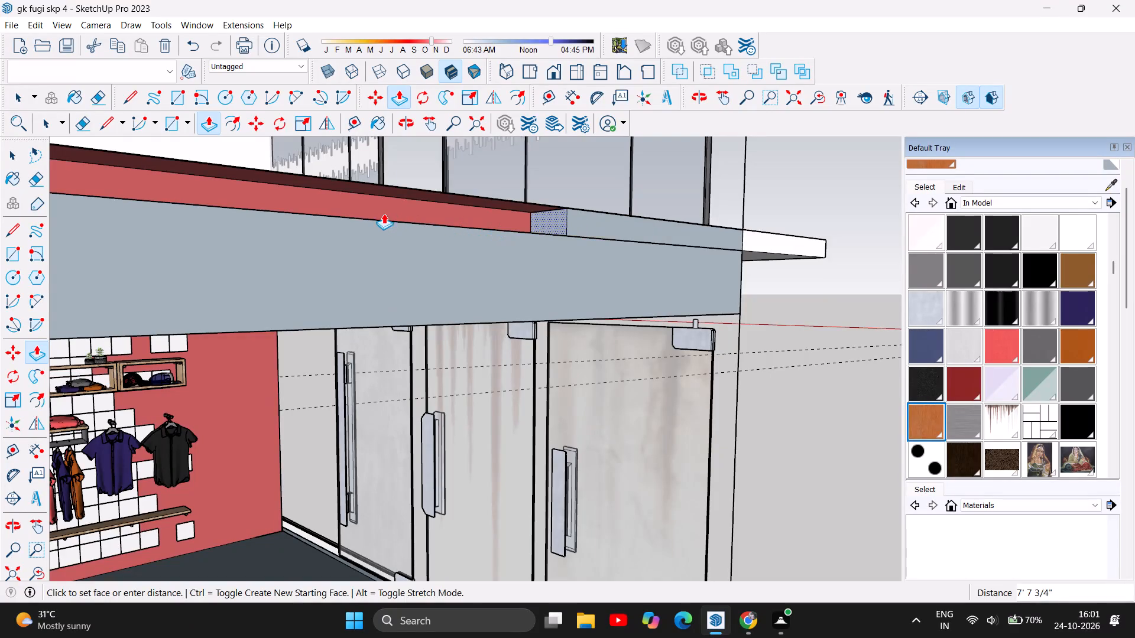
drag(384, 213, 372, 211)
Extend the infill's small end face about another 9' 6 11/16" along the red recess between beam and upper slab.
scroll(760, 294, down, 6)
scroll(819, 287, down, 3)
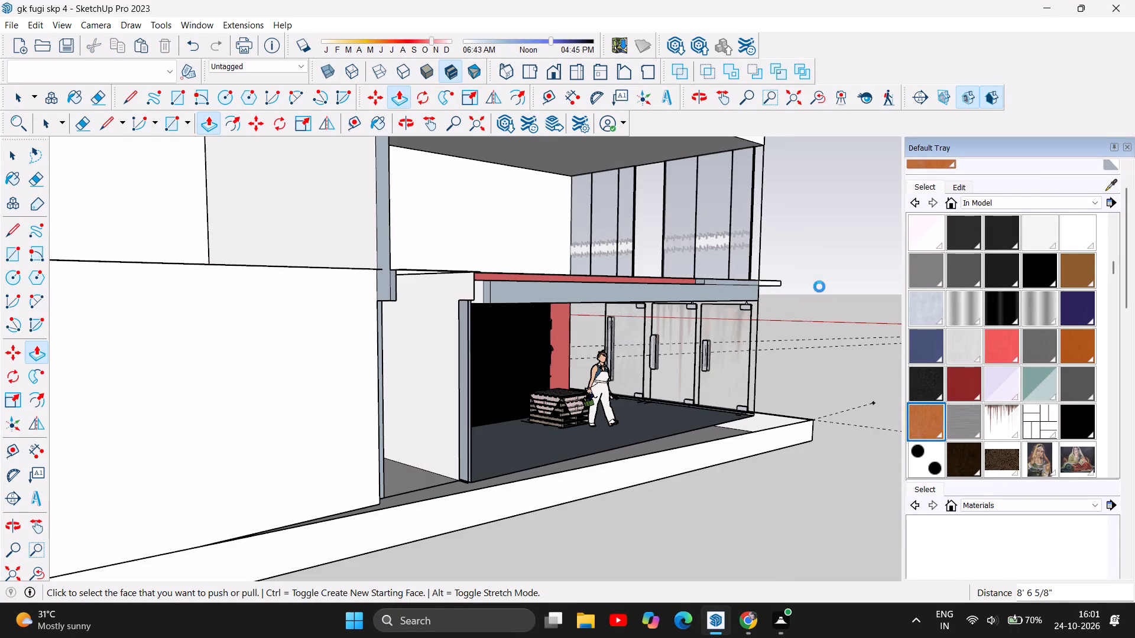
scroll(591, 274, up, 6)
scroll(649, 284, up, 1)
scroll(753, 254, up, 5)
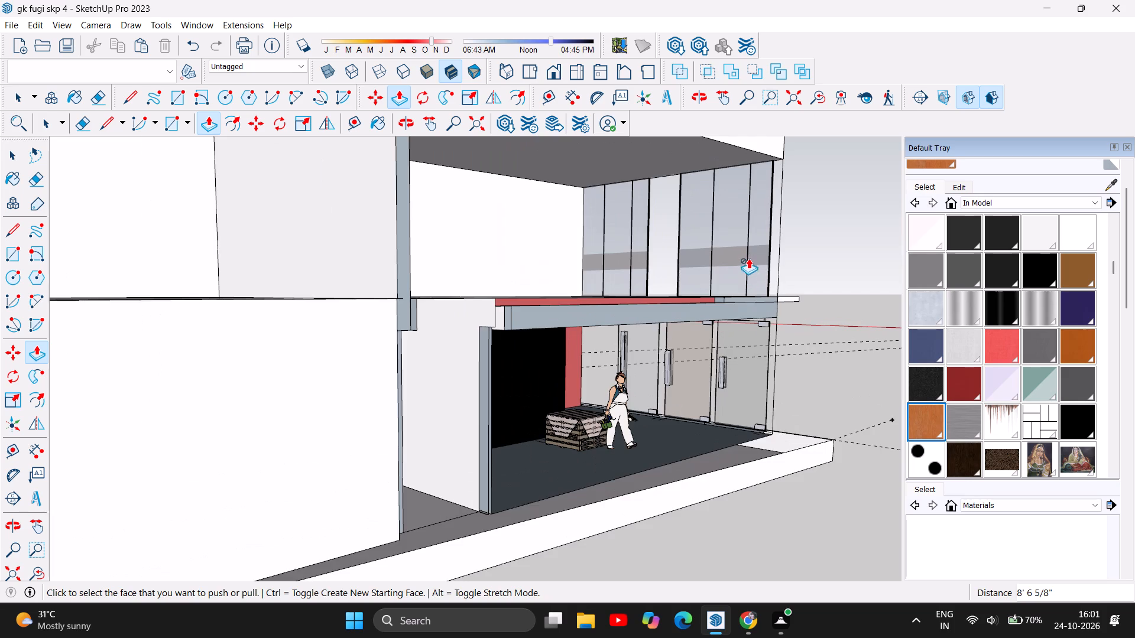
scroll(691, 288, up, 8)
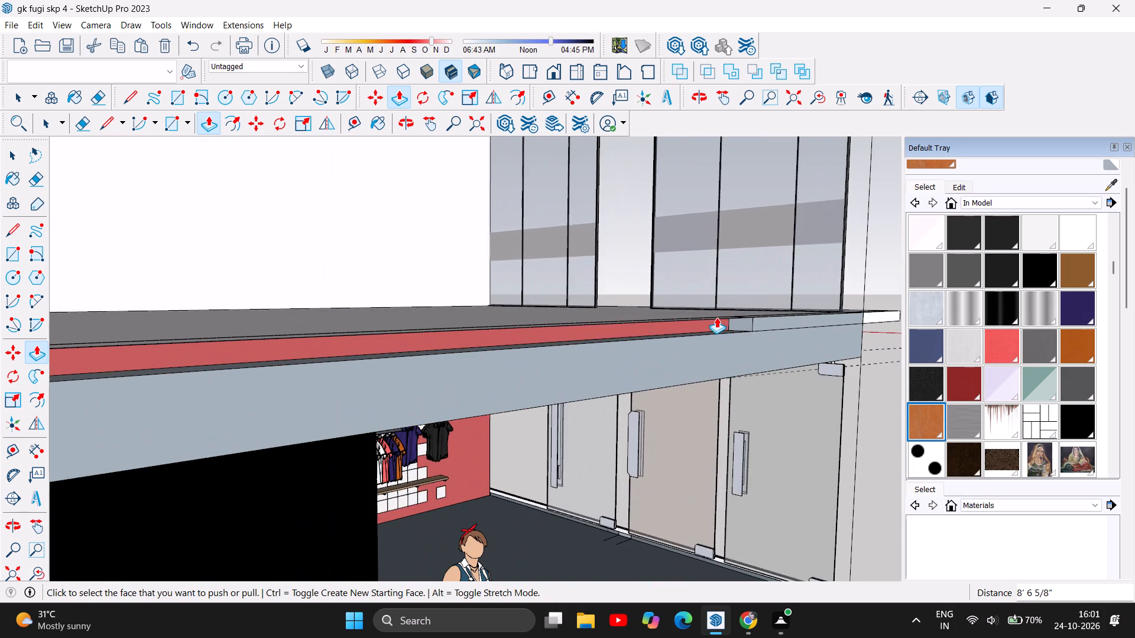
scroll(742, 318, up, 2)
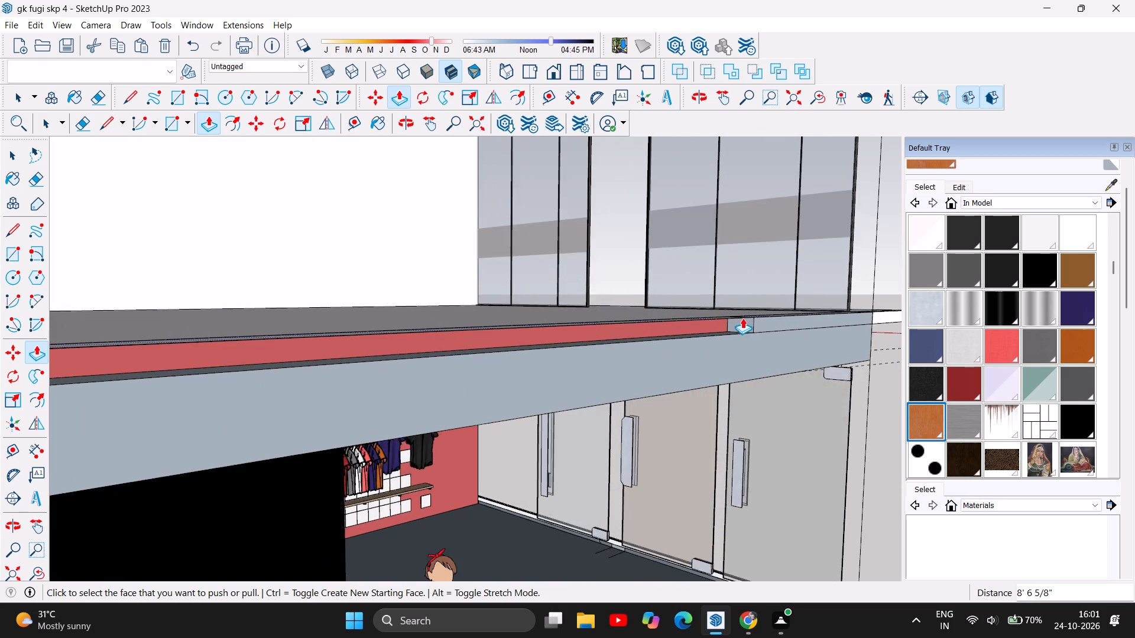
scroll(742, 318, up, 2)
drag(744, 321, 591, 336)
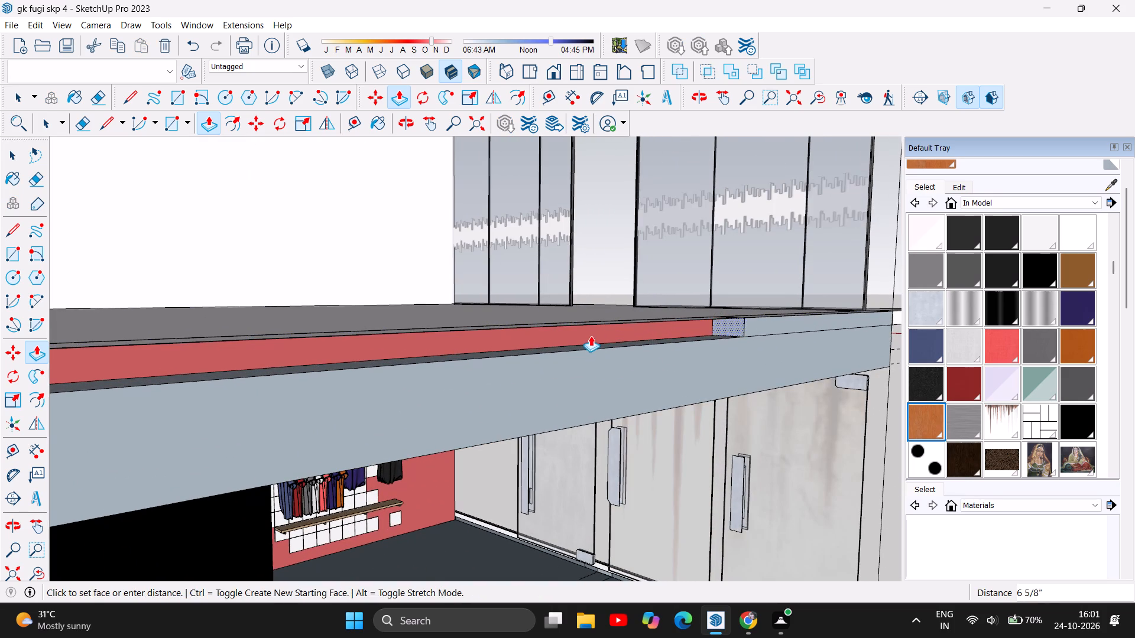
drag(591, 336, 389, 350)
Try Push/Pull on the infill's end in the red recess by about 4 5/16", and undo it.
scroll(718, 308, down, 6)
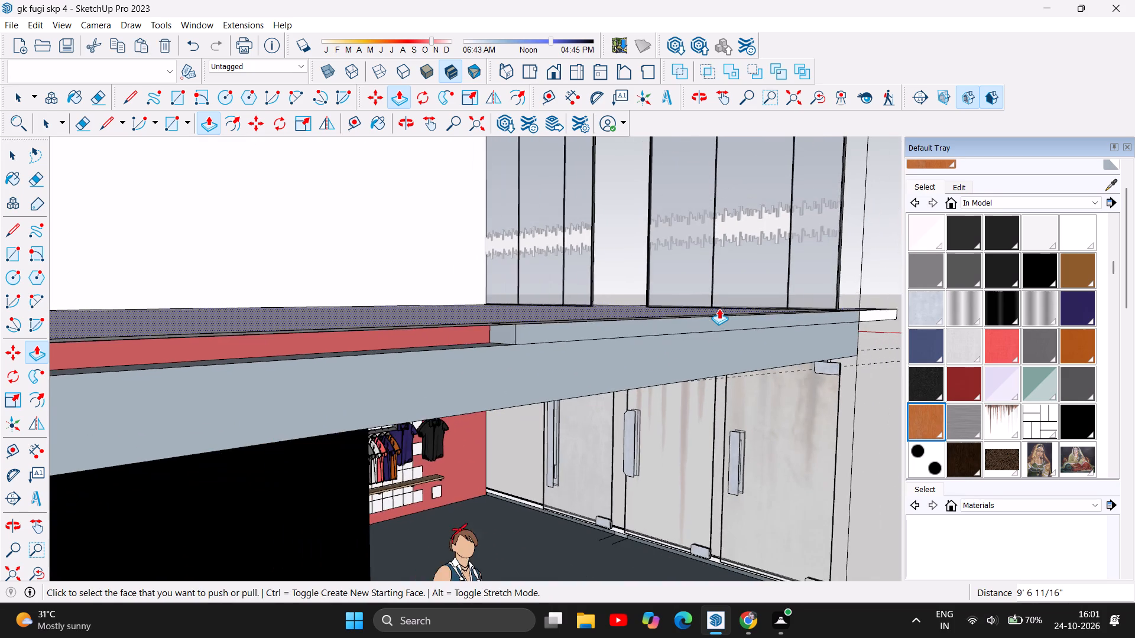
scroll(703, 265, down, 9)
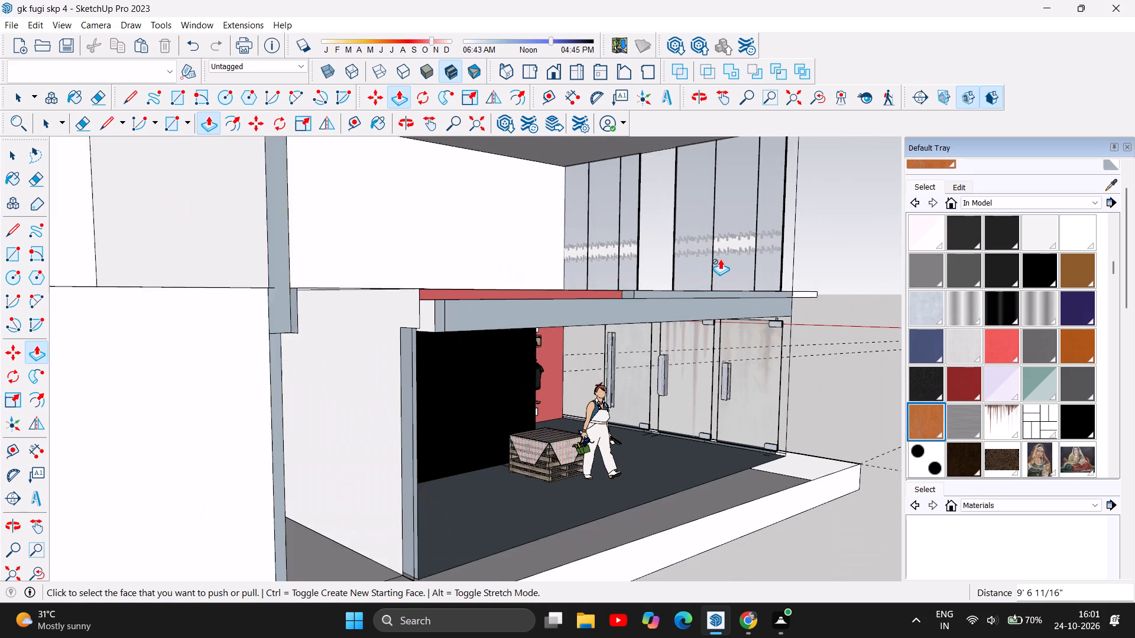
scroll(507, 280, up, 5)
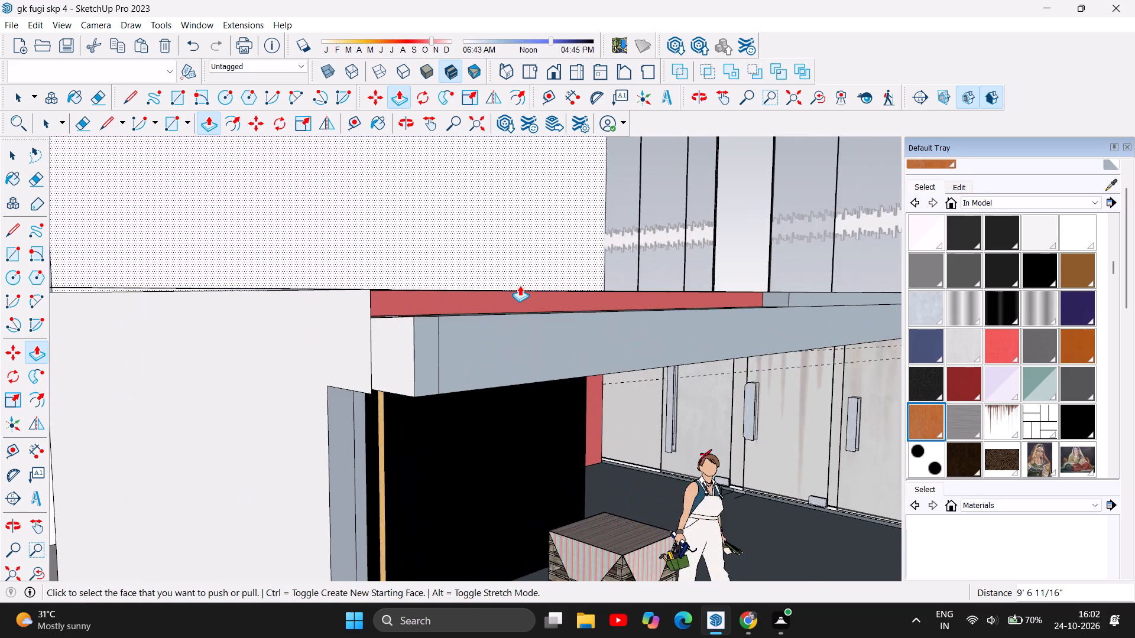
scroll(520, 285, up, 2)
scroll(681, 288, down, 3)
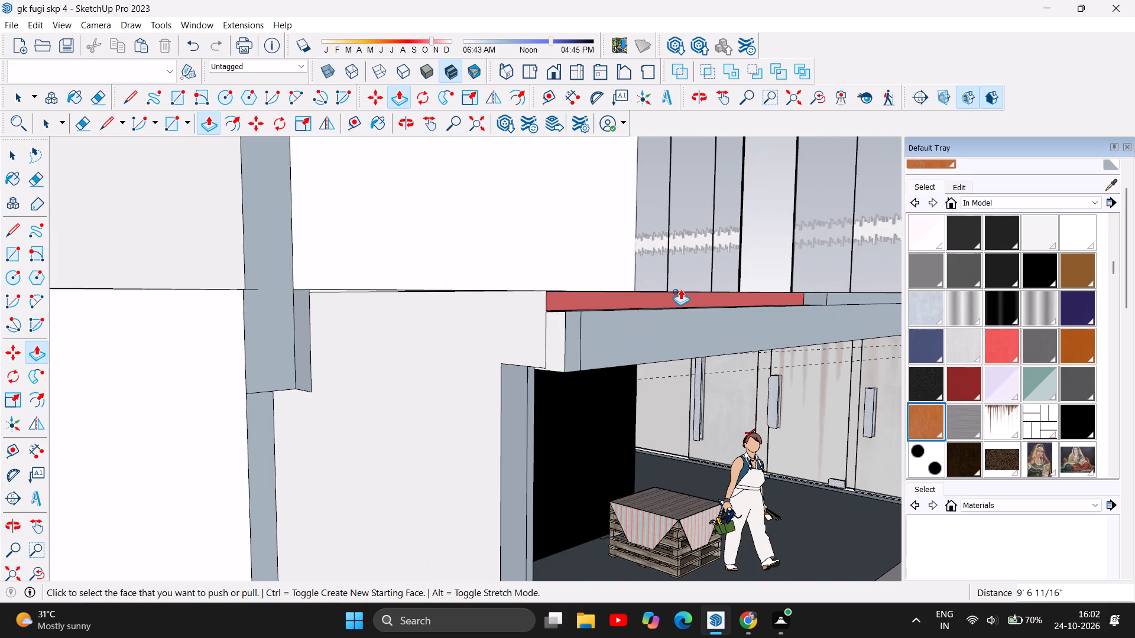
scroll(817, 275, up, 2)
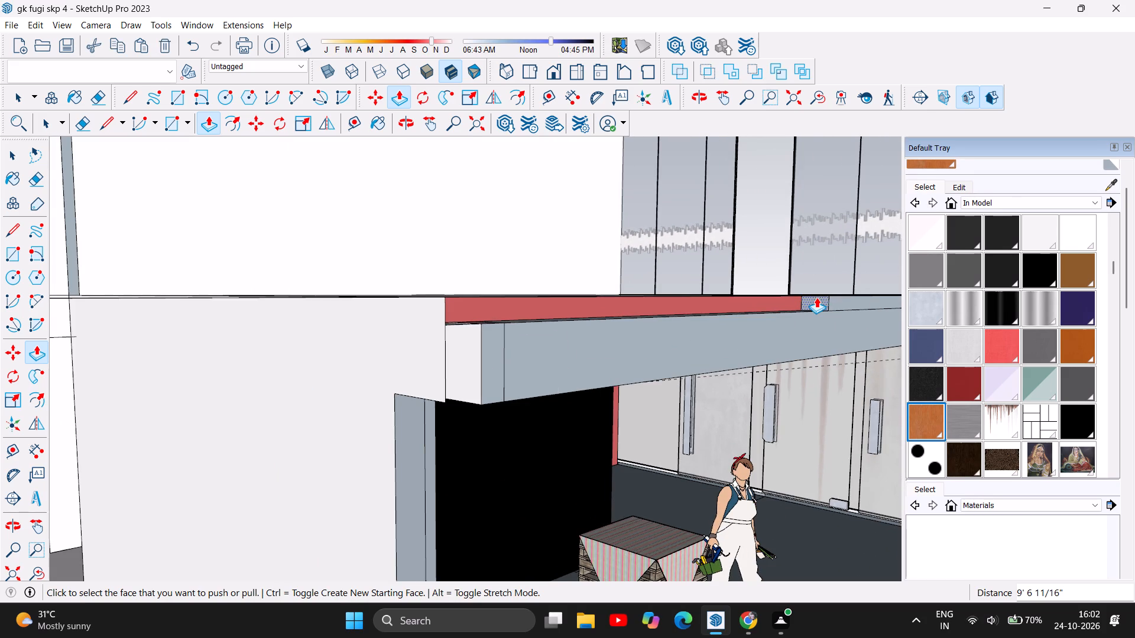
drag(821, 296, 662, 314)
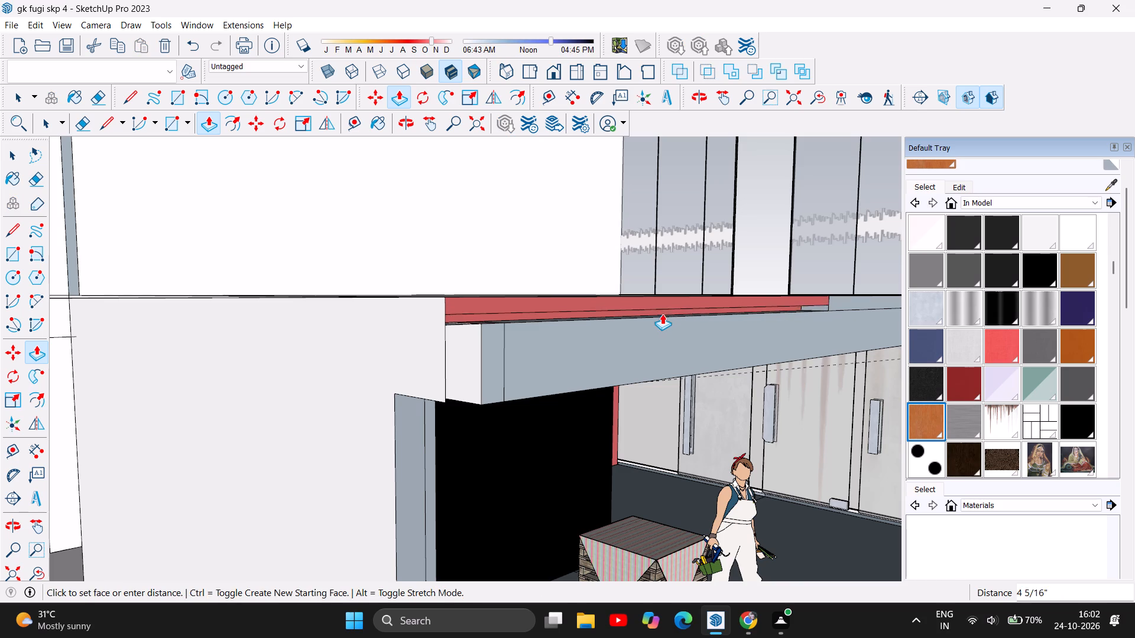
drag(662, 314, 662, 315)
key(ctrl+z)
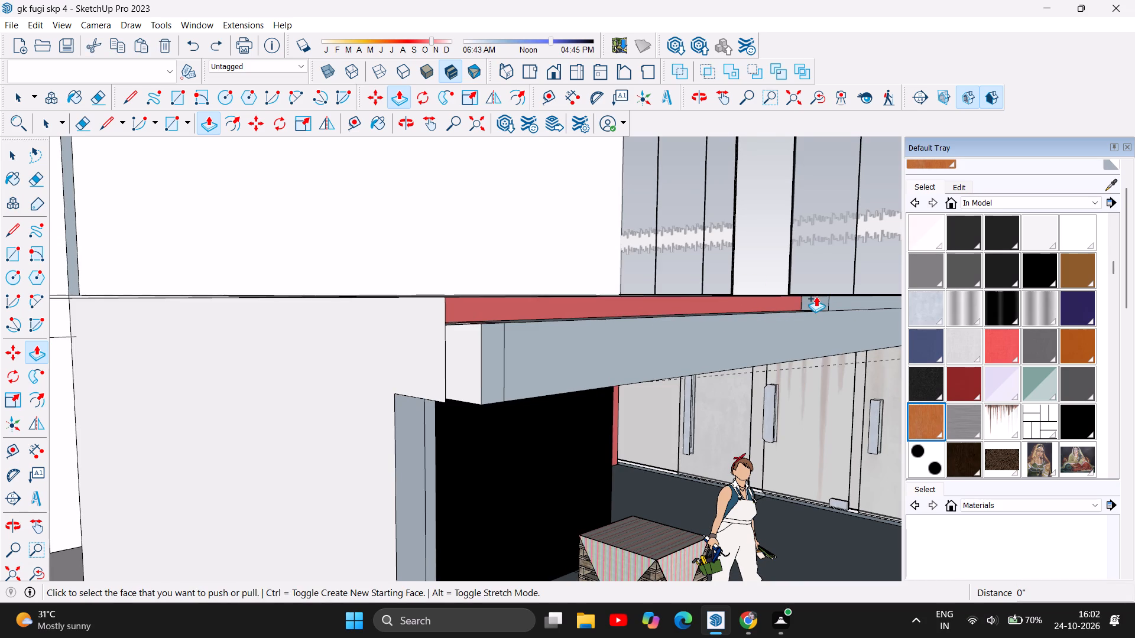
Push/Pull the infill's end face about 6' 4 3/4" farther along the red recess, creating a new starting face.
drag(820, 295, 714, 312)
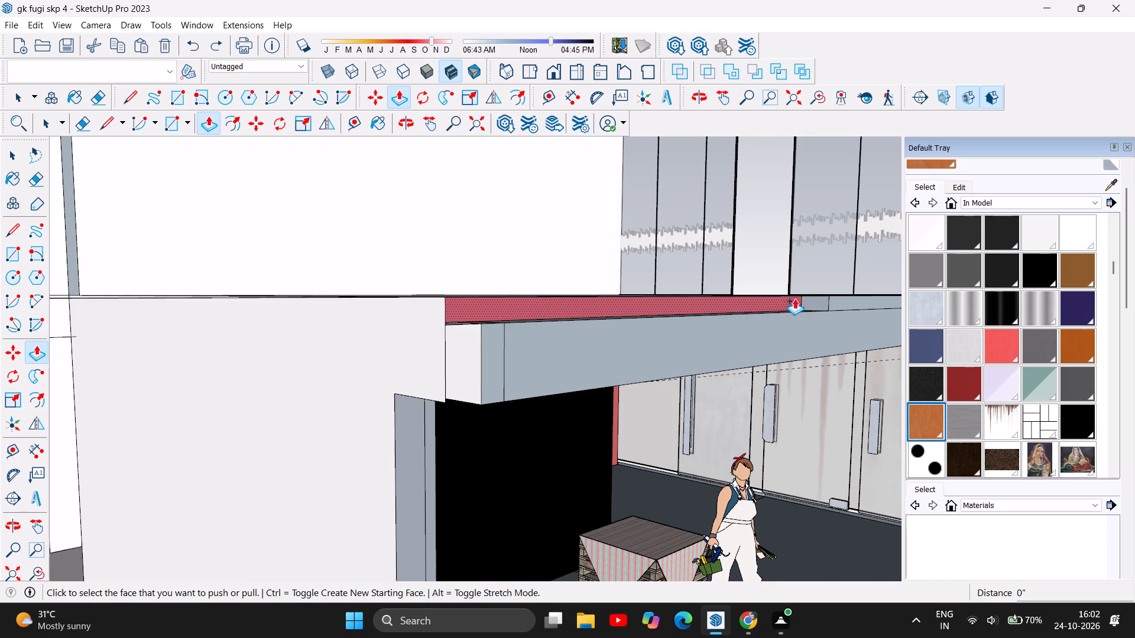
scroll(841, 291, up, 4)
drag(795, 315, 741, 324)
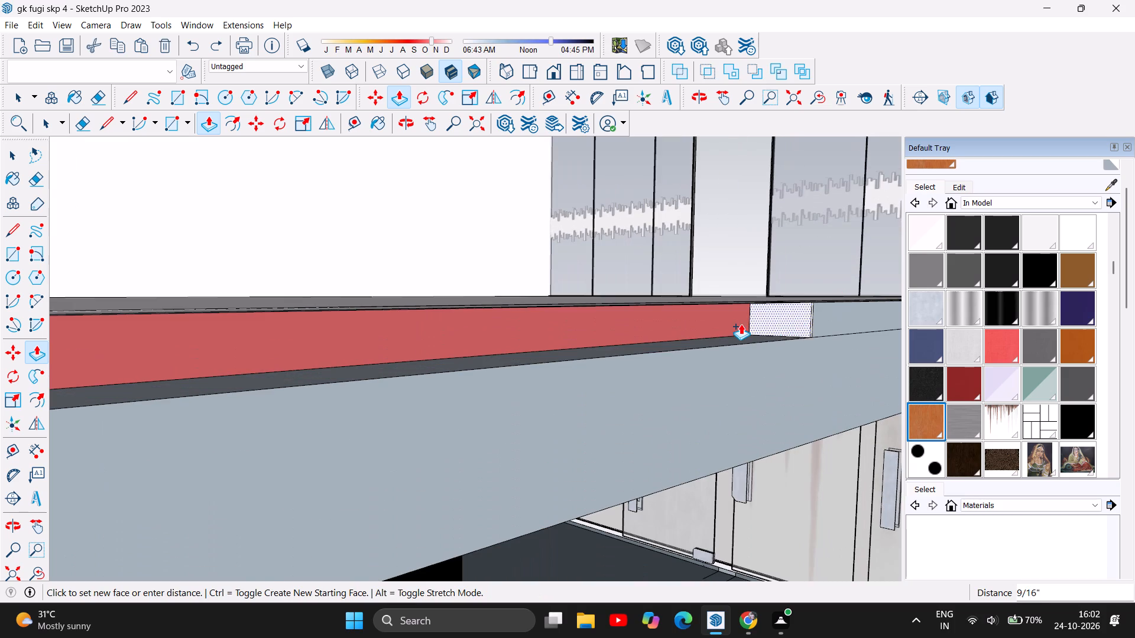
drag(741, 324, 315, 370)
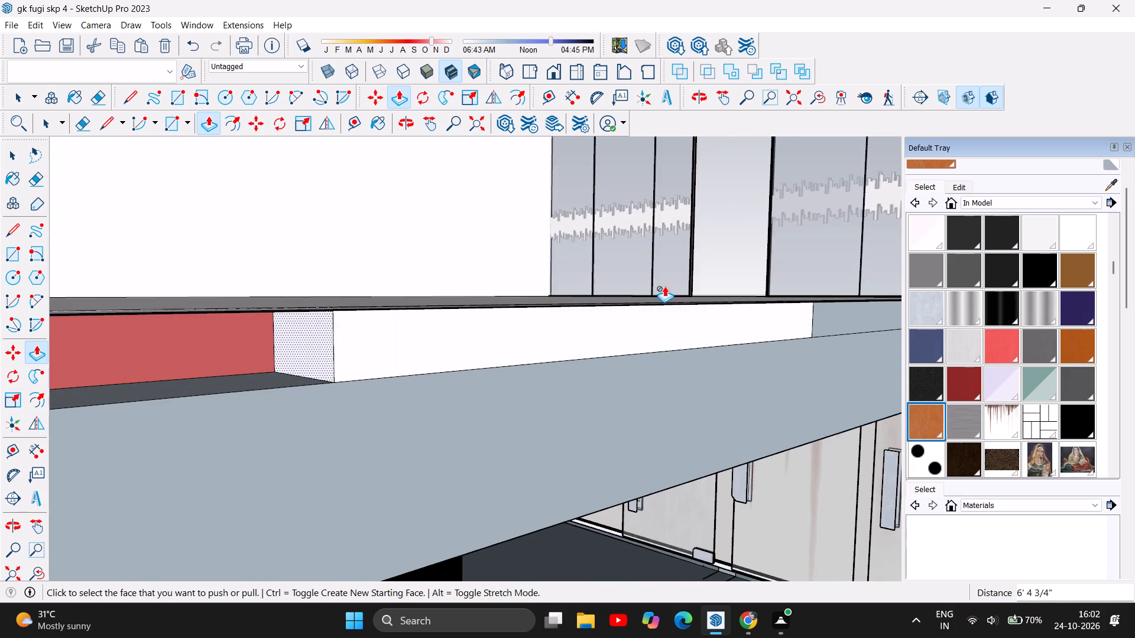
scroll(663, 273, down, 5)
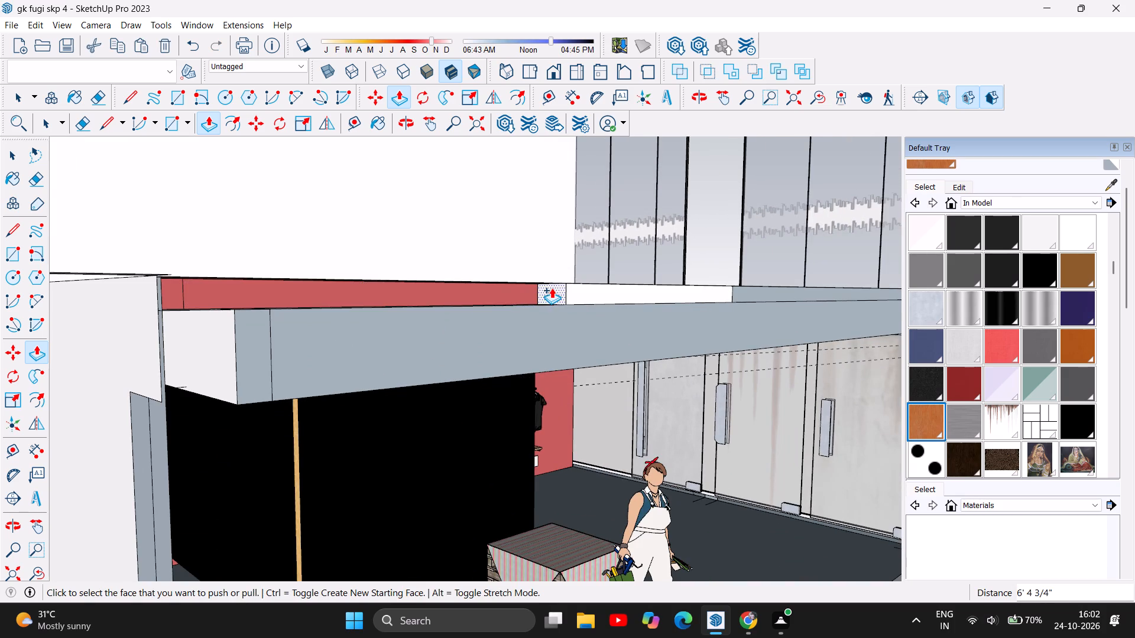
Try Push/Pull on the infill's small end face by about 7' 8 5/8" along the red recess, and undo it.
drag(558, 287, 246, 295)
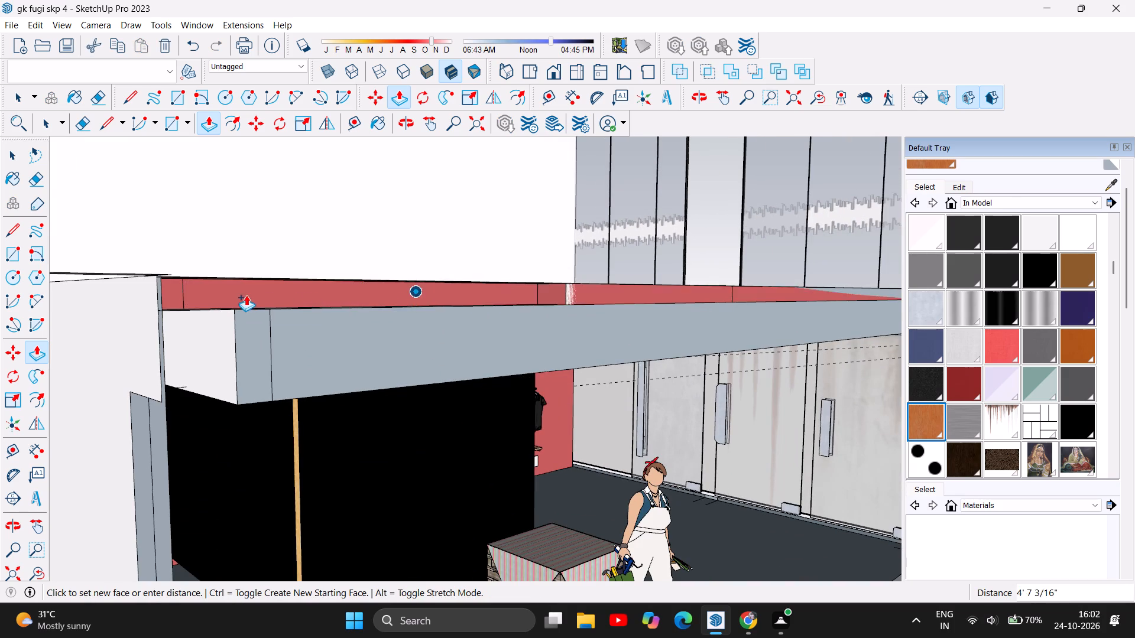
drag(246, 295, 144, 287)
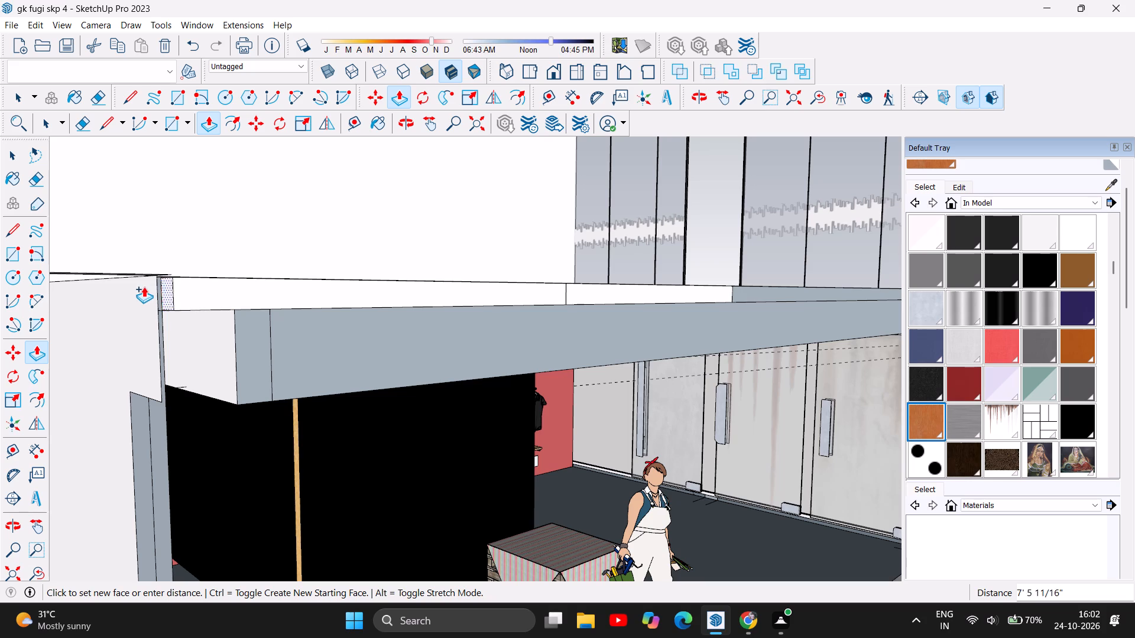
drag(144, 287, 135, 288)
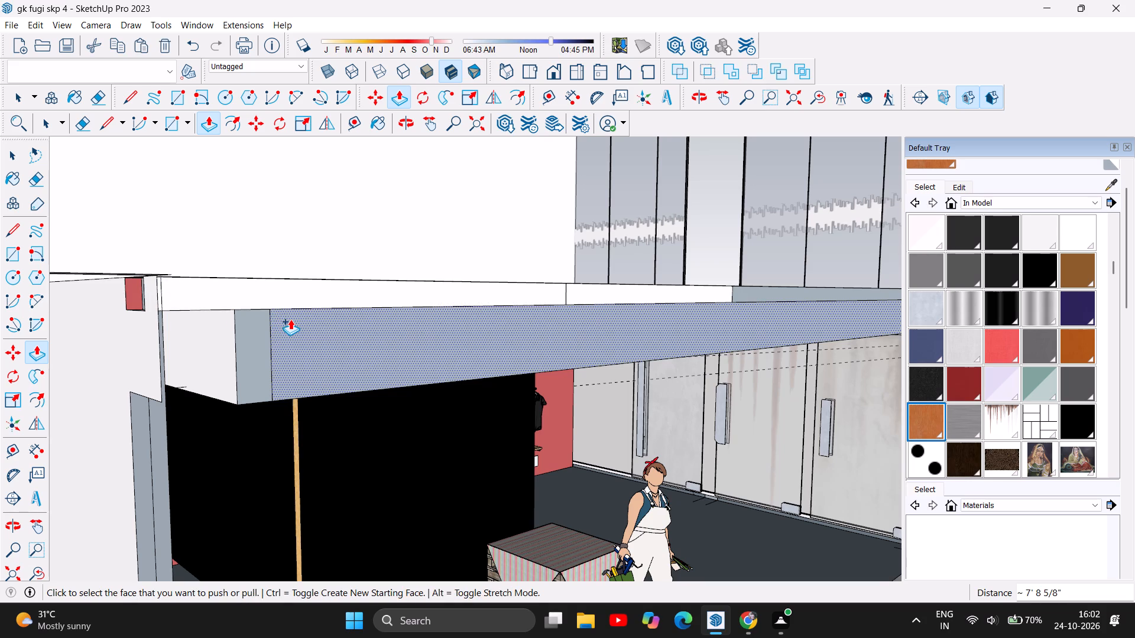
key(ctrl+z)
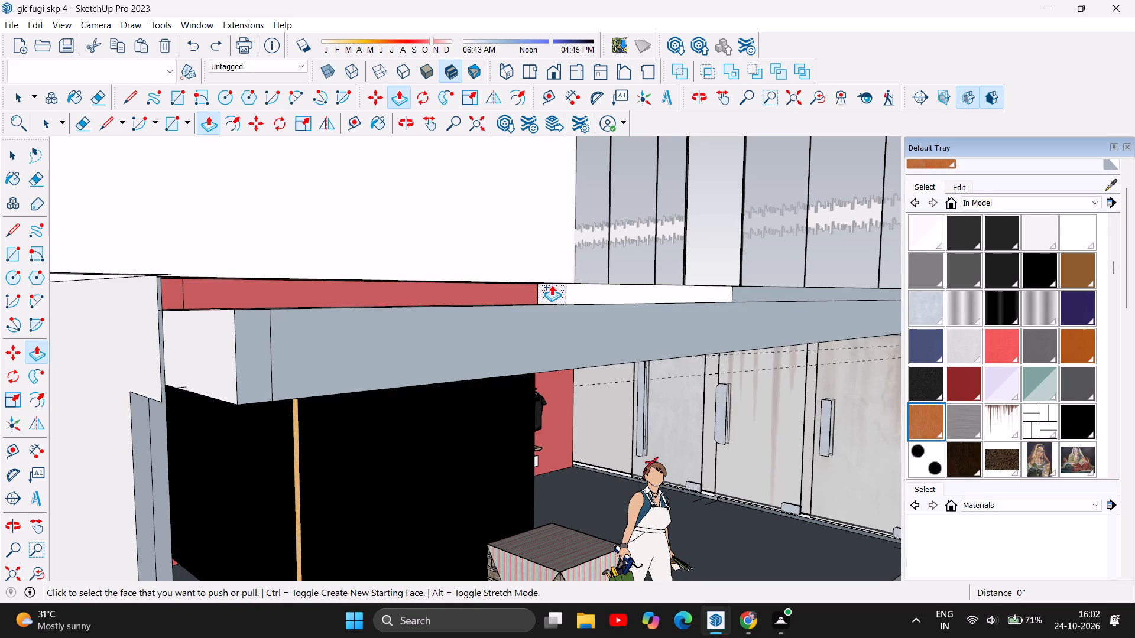
Push/Pull the infill's small end face about 7' 8 5/8" along the remaining red recess to the far wall end.
drag(553, 284, 162, 292)
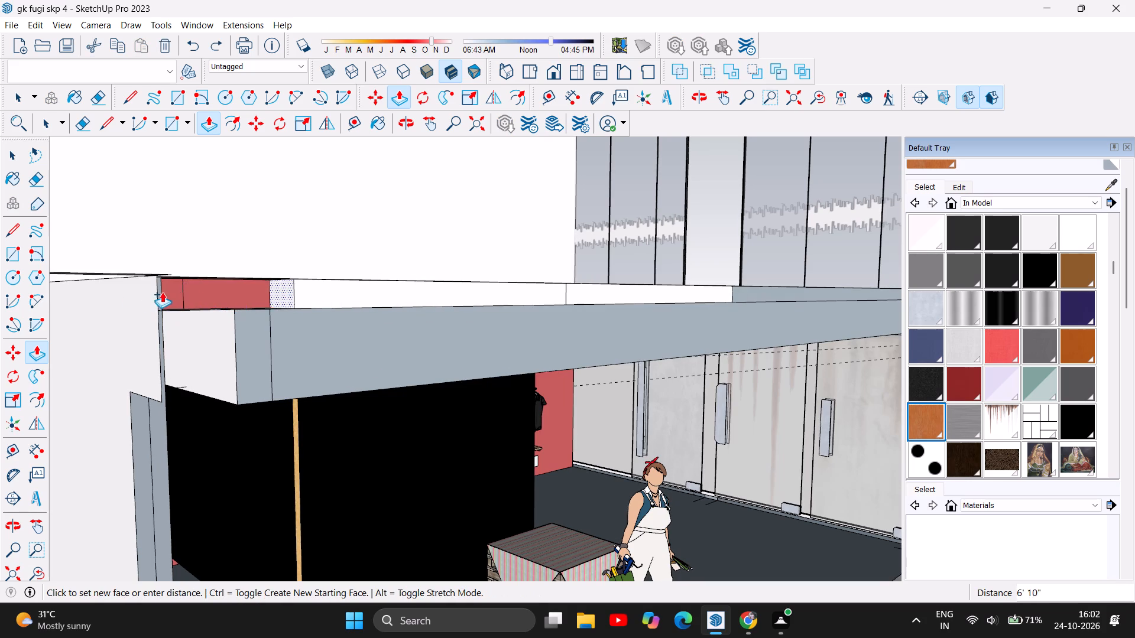
drag(162, 292, 157, 292)
Push/Pull the narrow end face of the white beam above the glass doors 9" out to the building's open corner.
scroll(176, 284, down, 4)
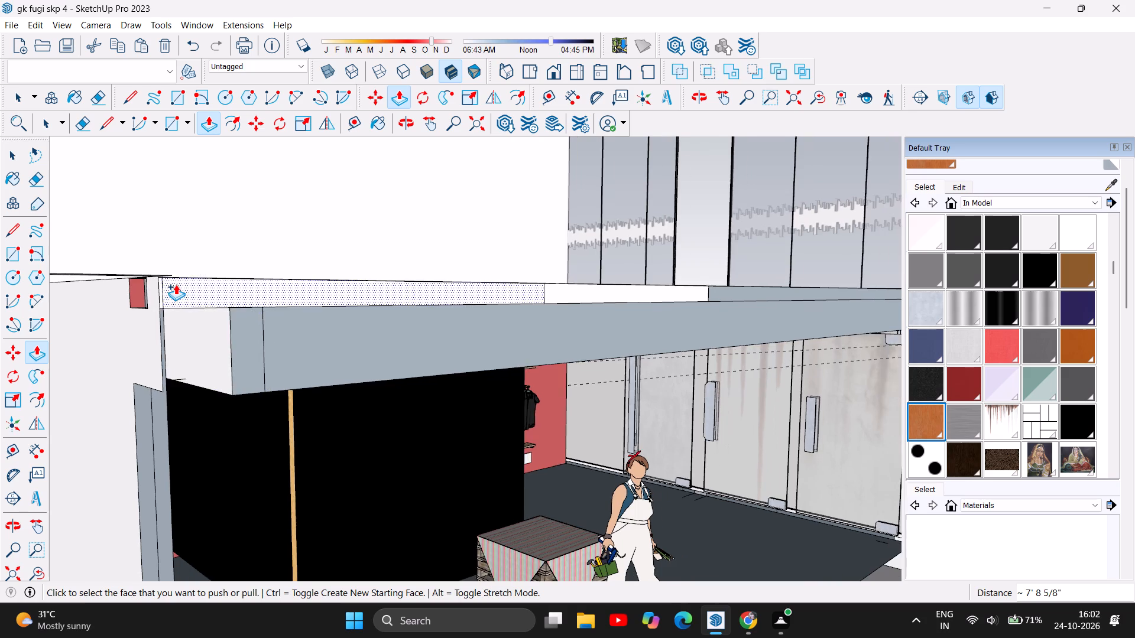
scroll(287, 258, down, 5)
scroll(823, 290, down, 3)
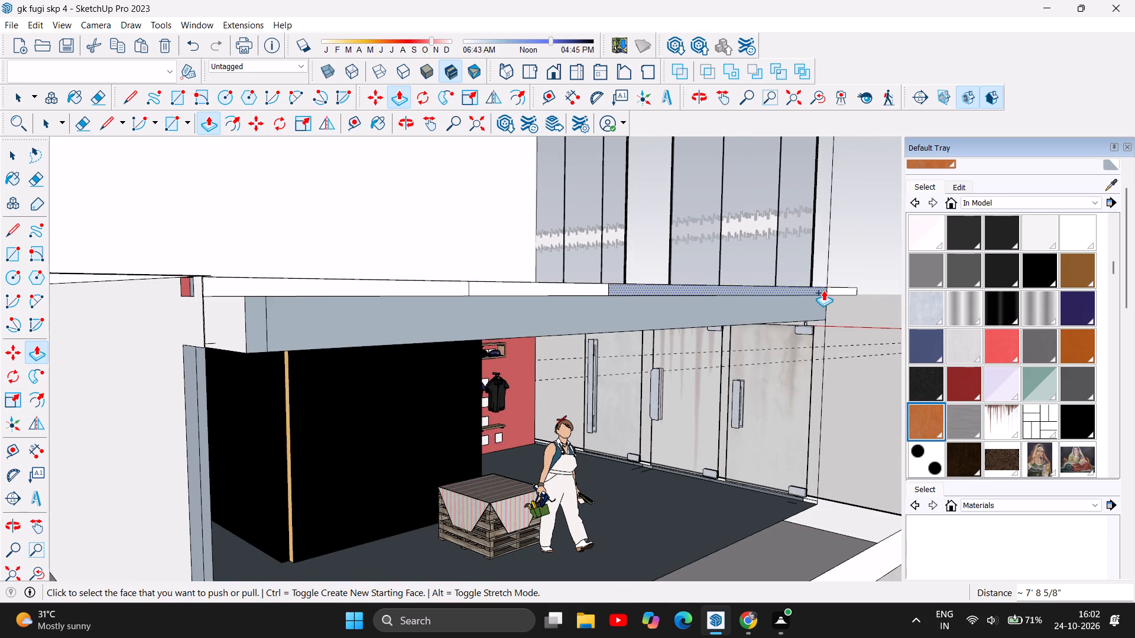
scroll(823, 290, down, 3)
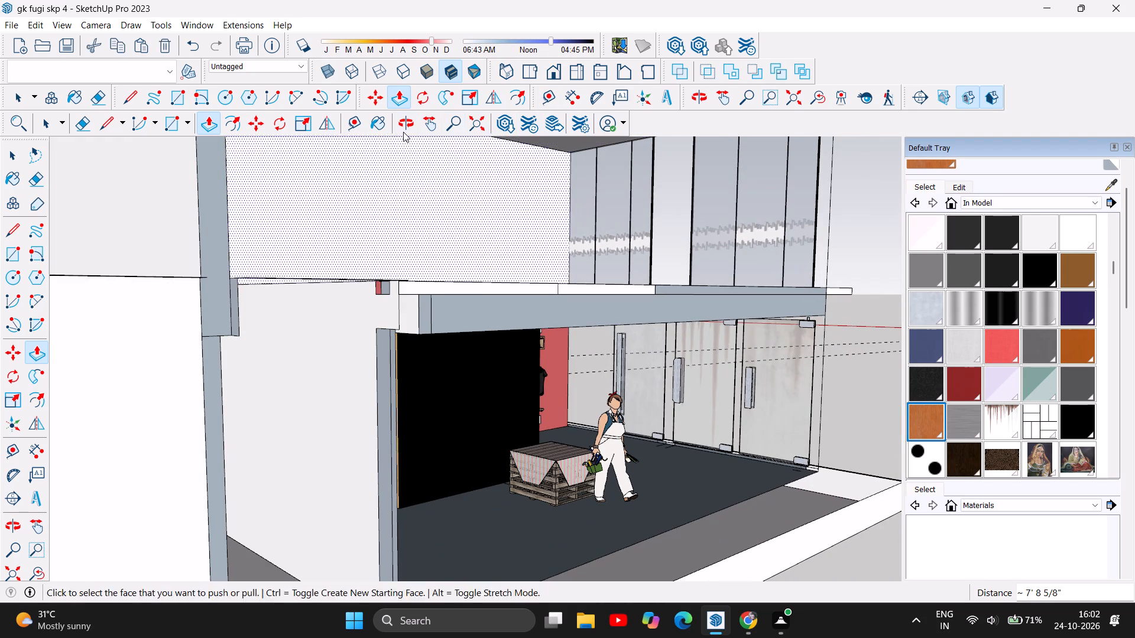
click(401, 123)
drag(556, 327, 517, 401)
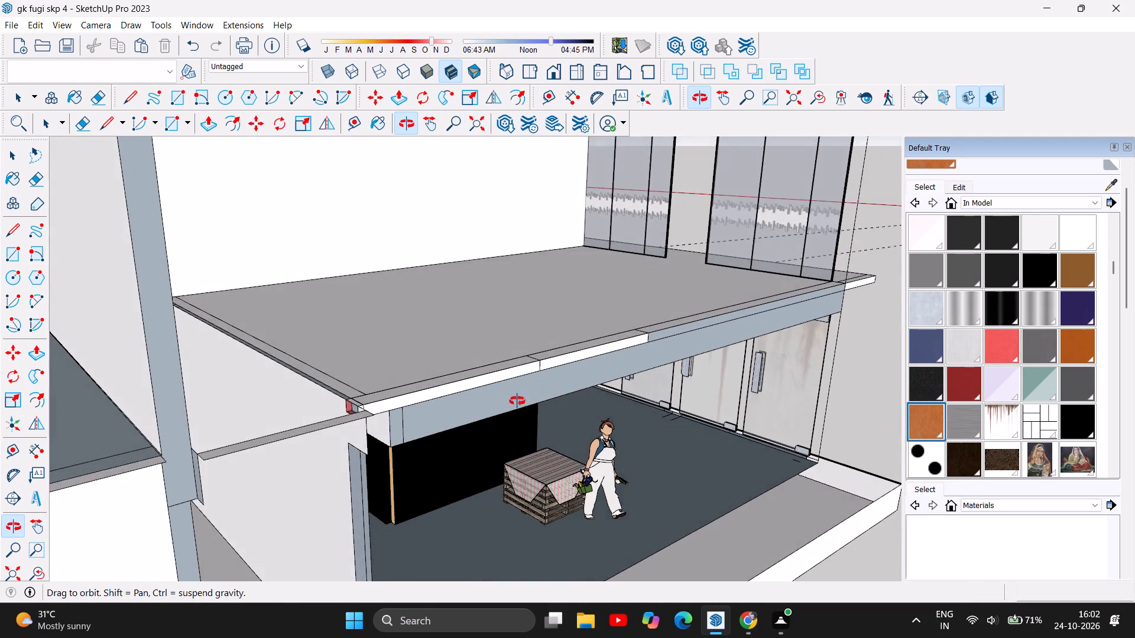
drag(517, 401, 274, 412)
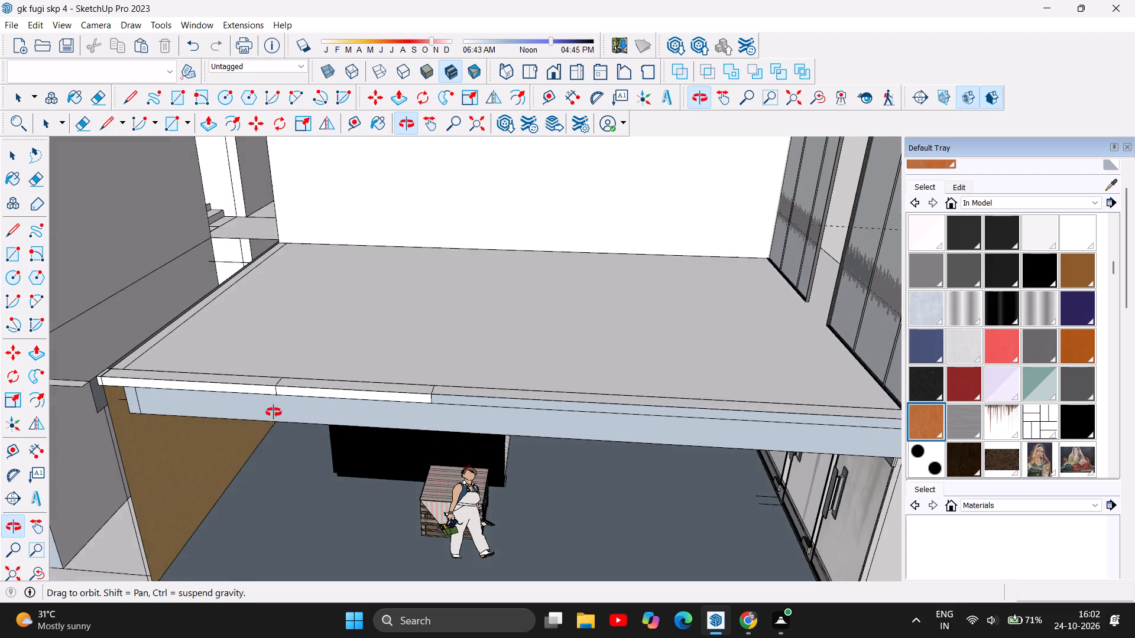
drag(274, 412, 98, 285)
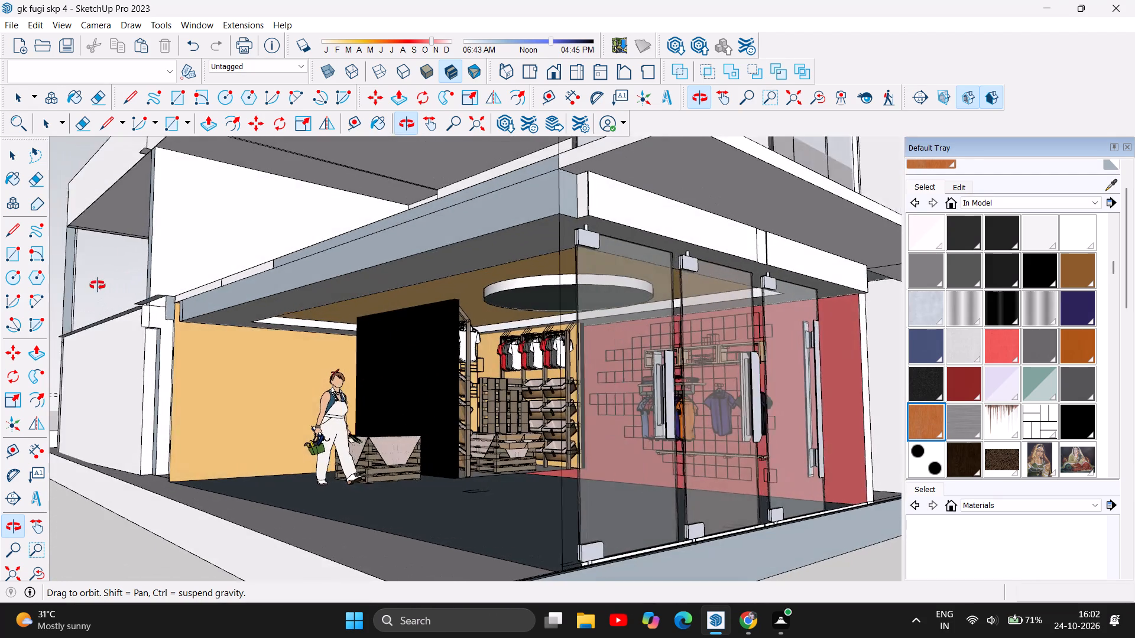
drag(98, 285, 0, 274)
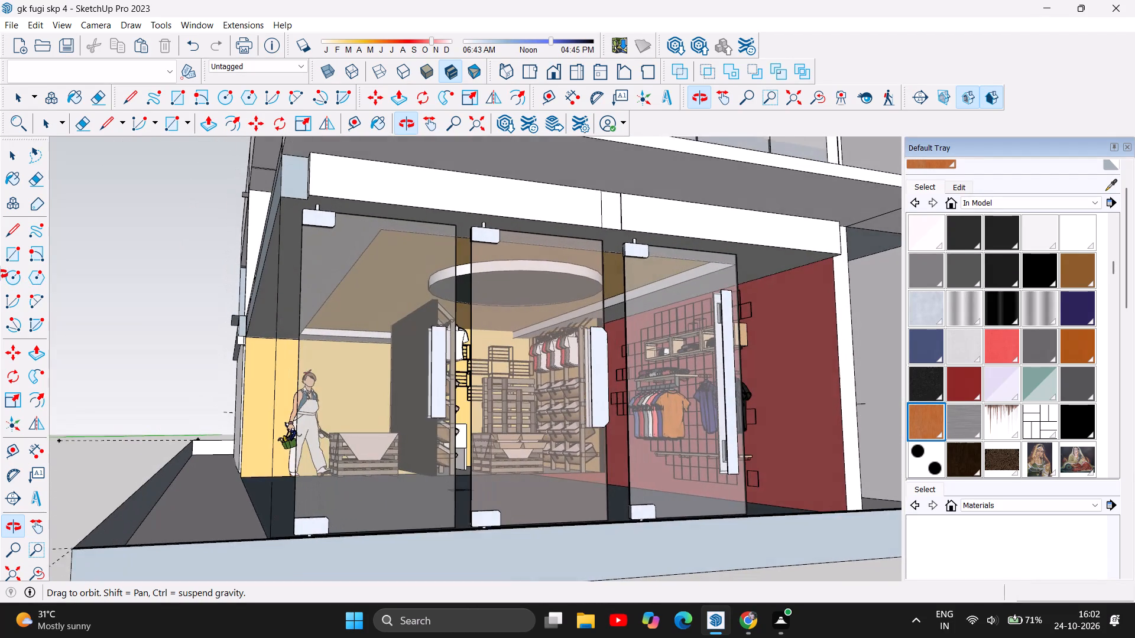
drag(0, 274, 0, 285)
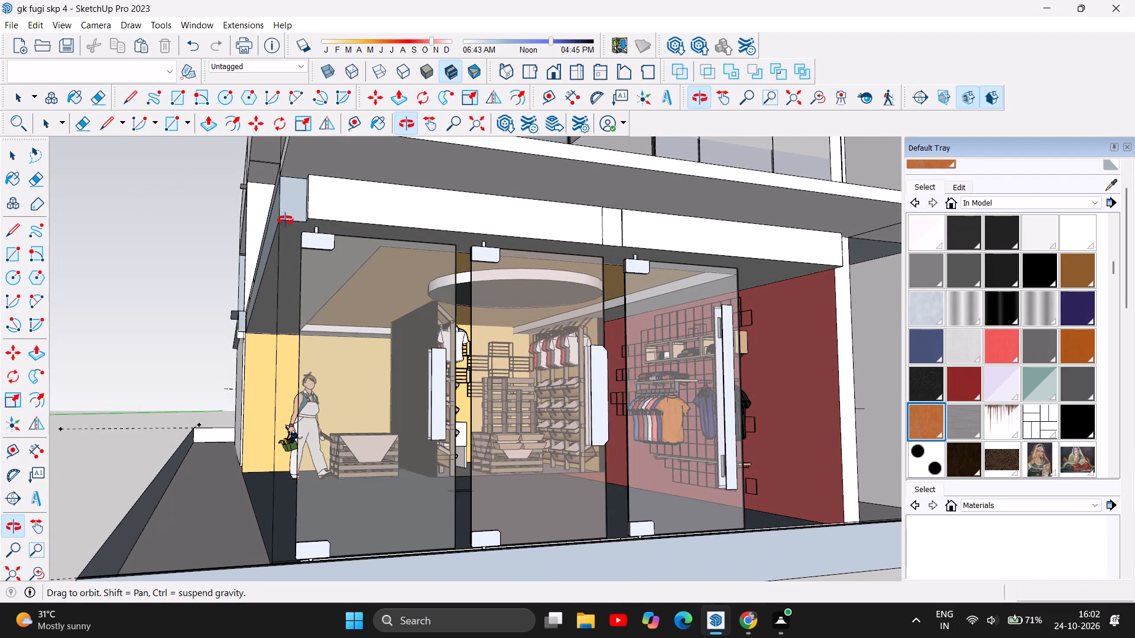
scroll(297, 217, up, 5)
scroll(245, 199, down, 4)
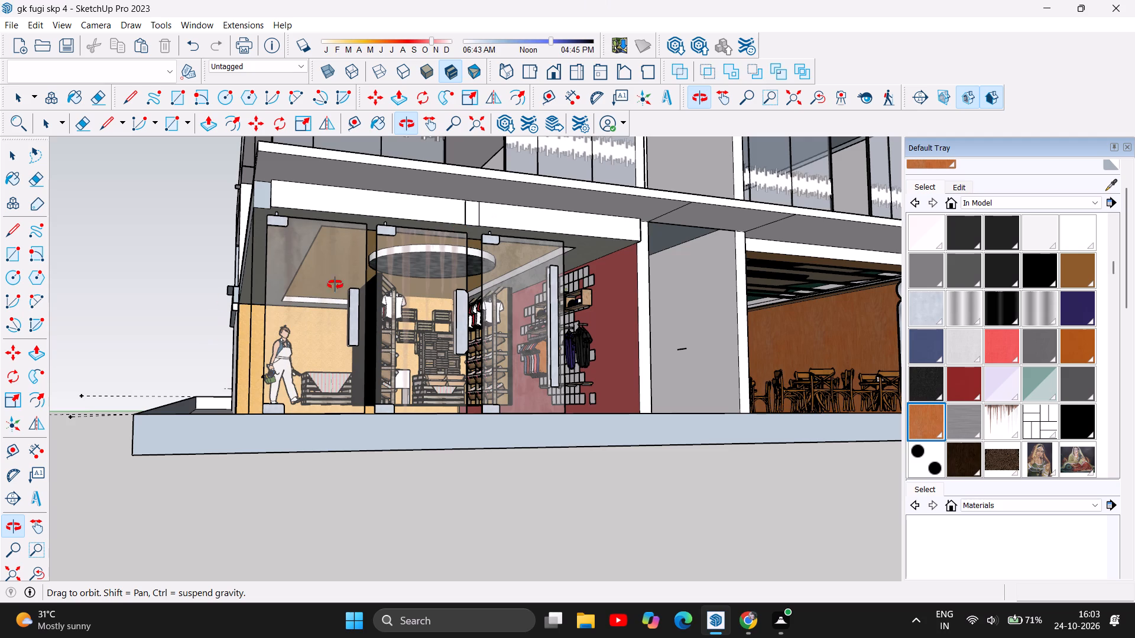
drag(389, 303, 387, 348)
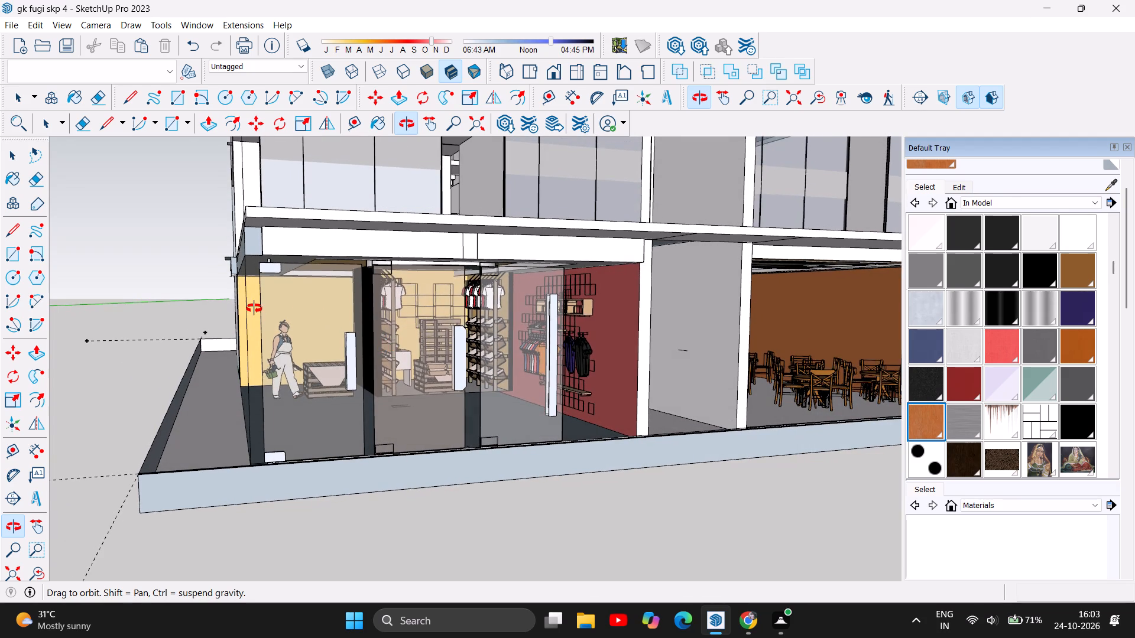
scroll(280, 296, up, 5)
scroll(241, 220, up, 7)
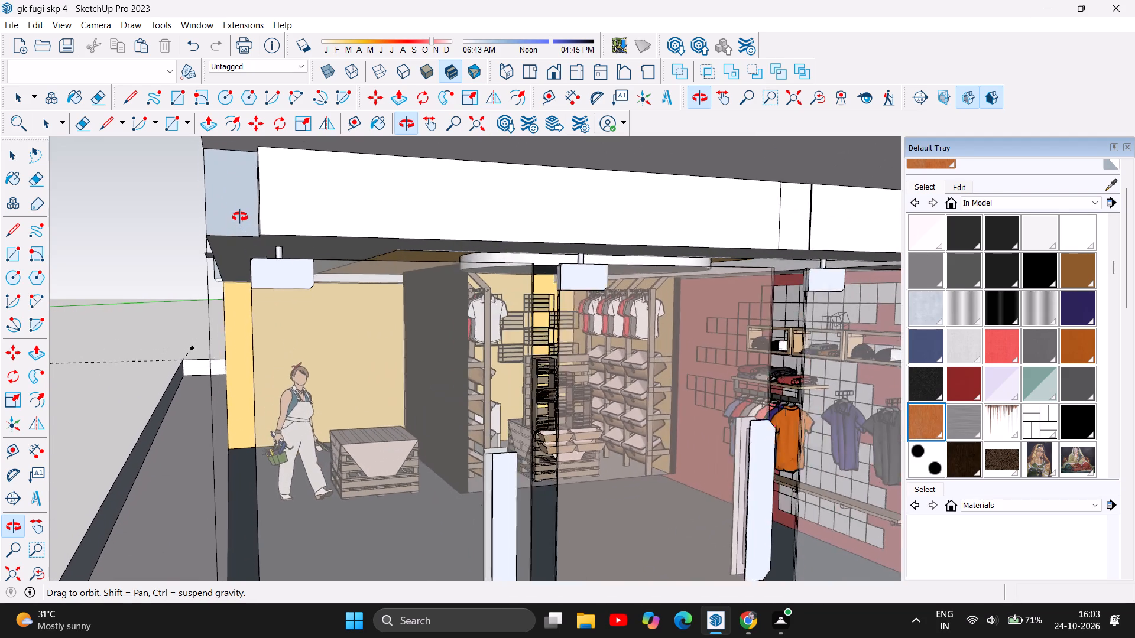
drag(232, 229, 281, 248)
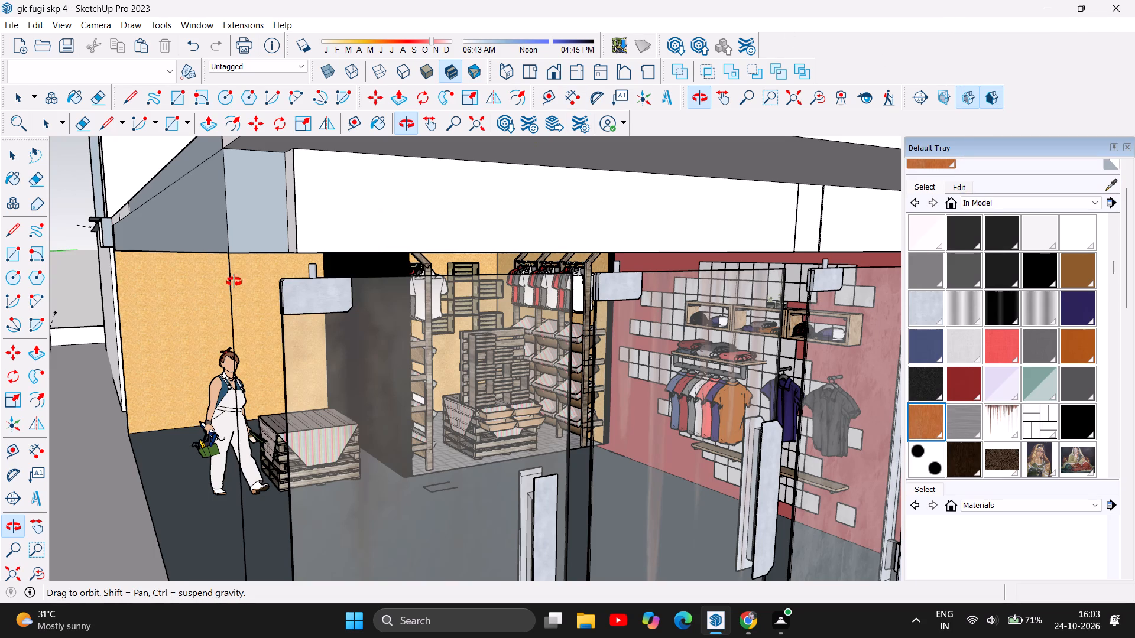
scroll(256, 186, up, 2)
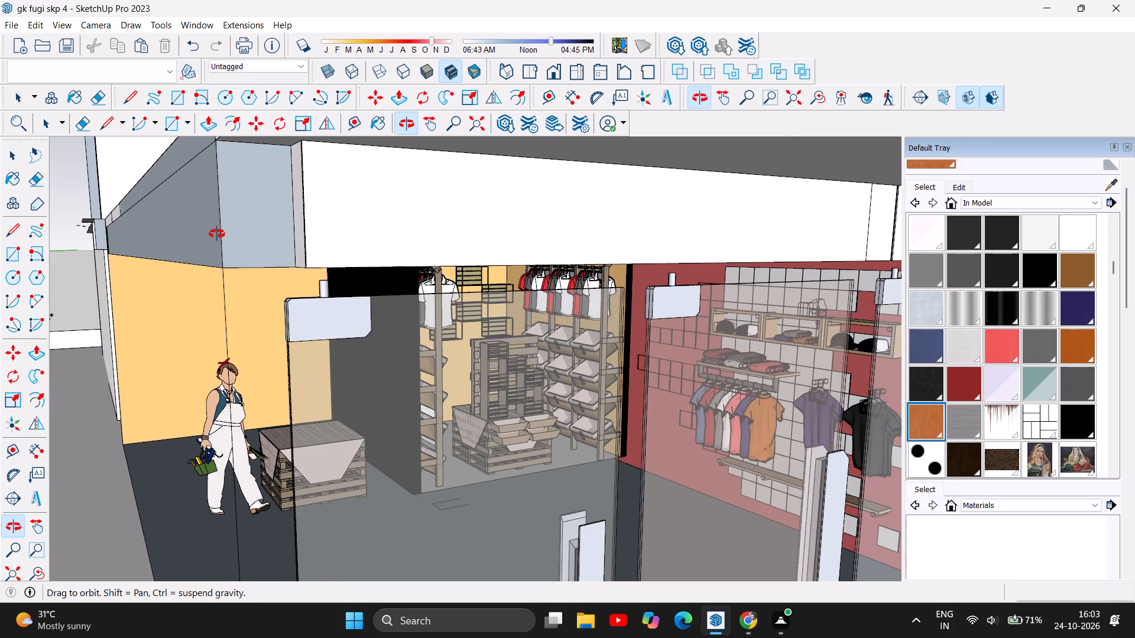
drag(217, 234, 222, 241)
scroll(266, 214, up, 2)
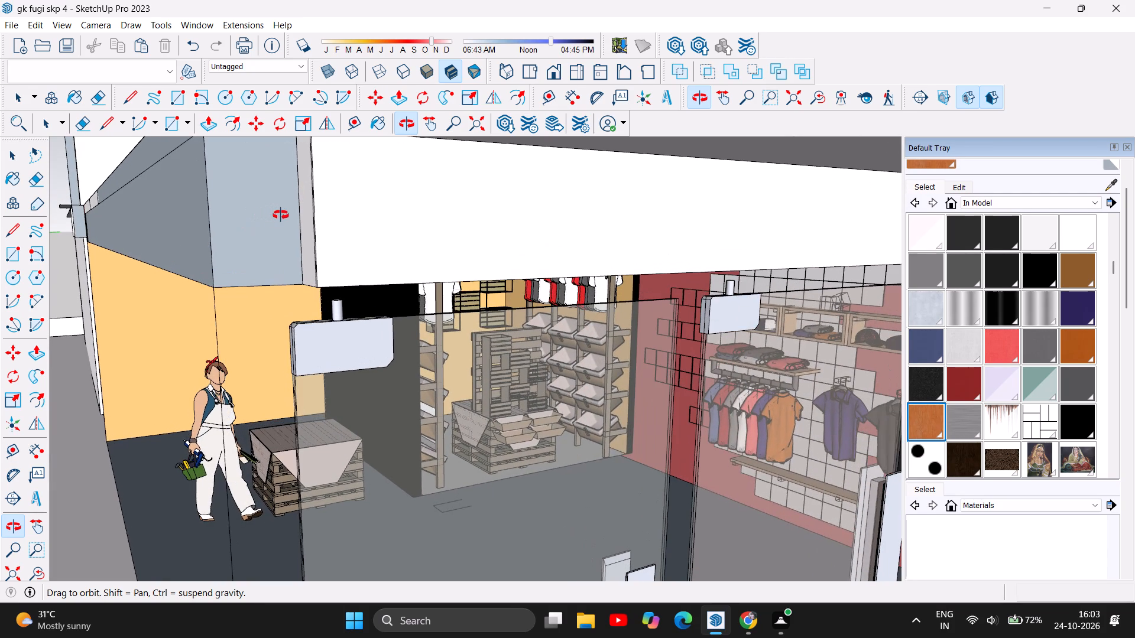
click(212, 125)
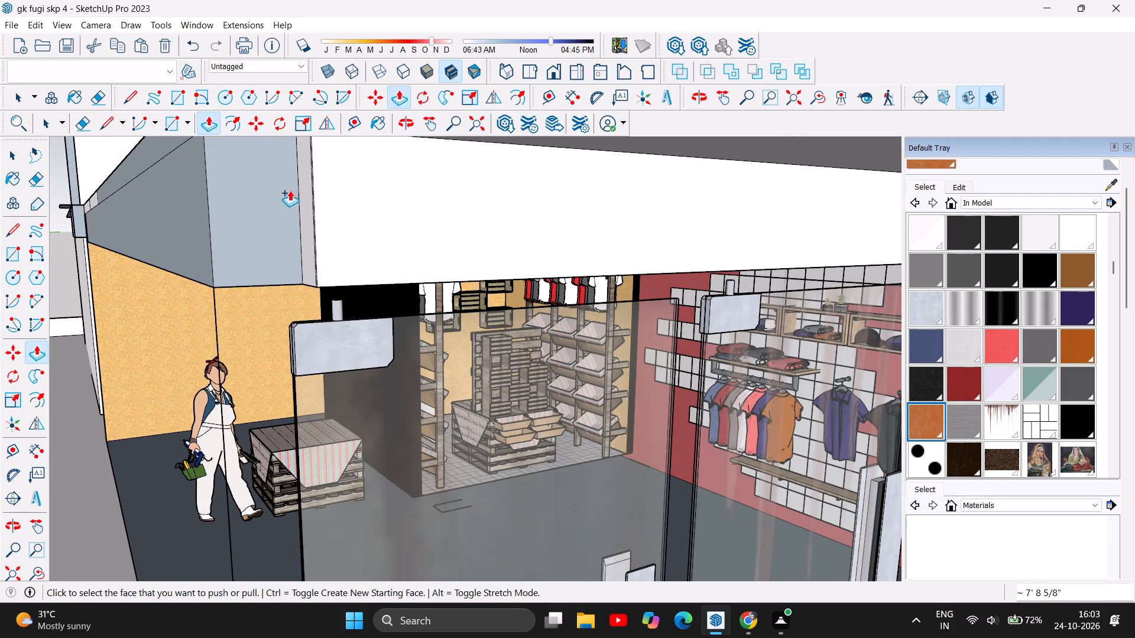
drag(311, 210, 226, 213)
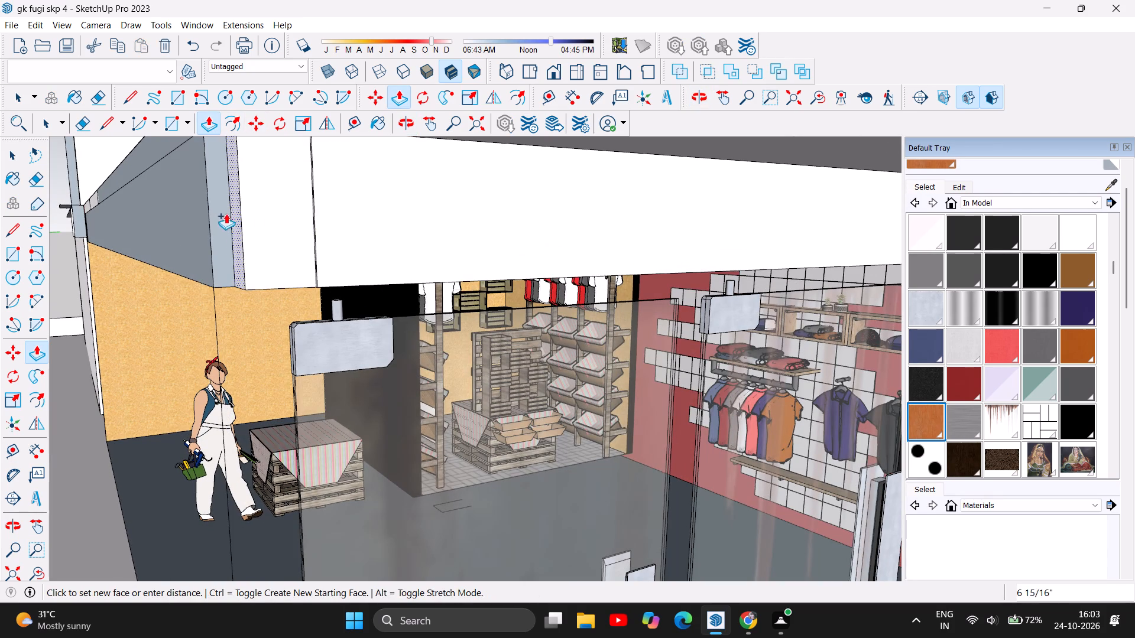
drag(226, 213, 217, 218)
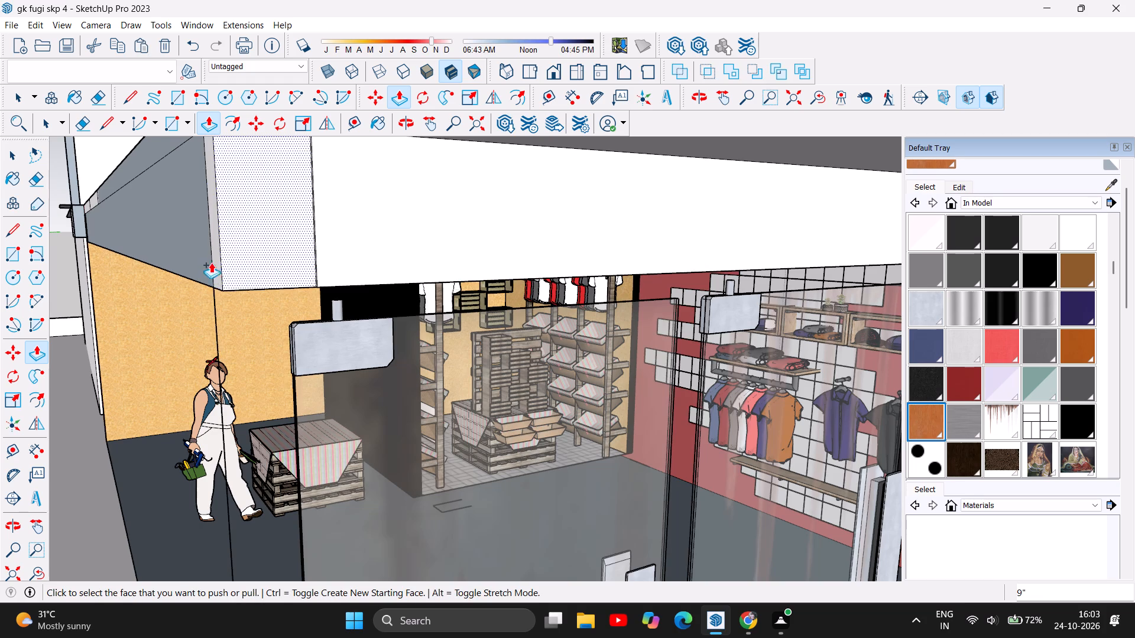
Push/Pull the small underside face at the beam's open corner down about 9' 9 13/16" to the floor, forming a corner column.
scroll(210, 274, down, 5)
scroll(197, 324, down, 7)
scroll(137, 313, down, 4)
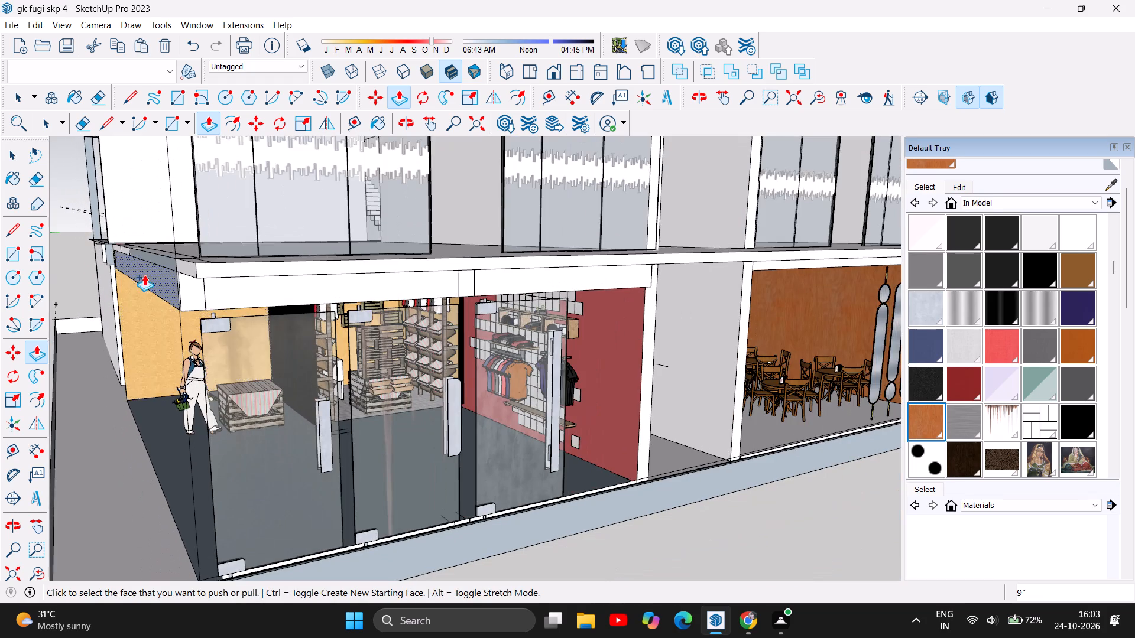
scroll(140, 255, up, 11)
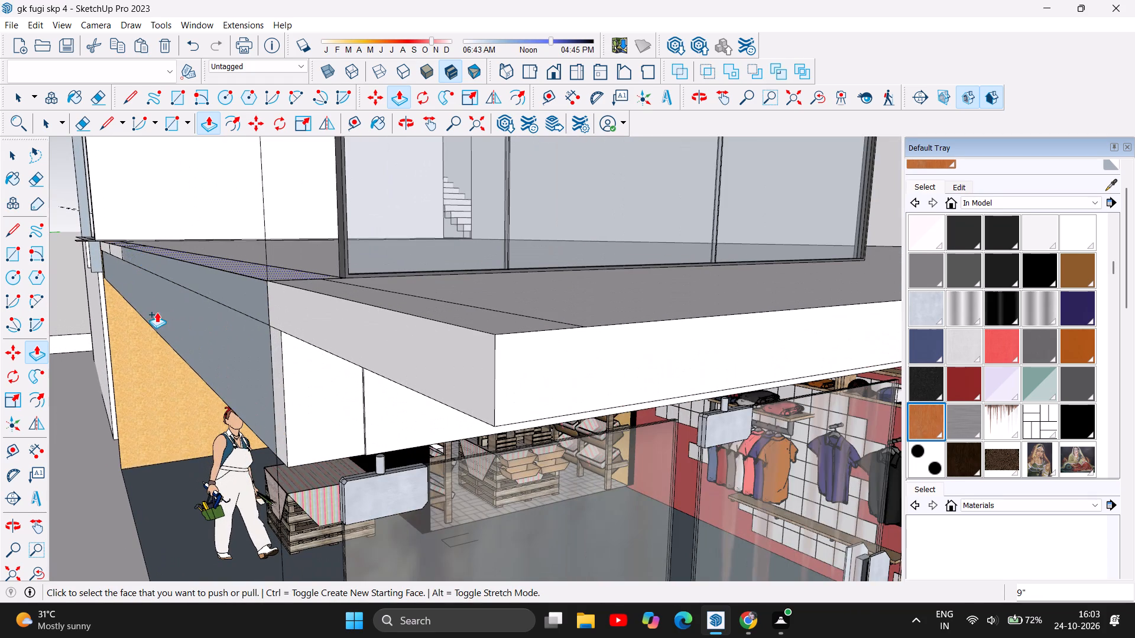
scroll(148, 214, up, 1)
scroll(146, 190, down, 3)
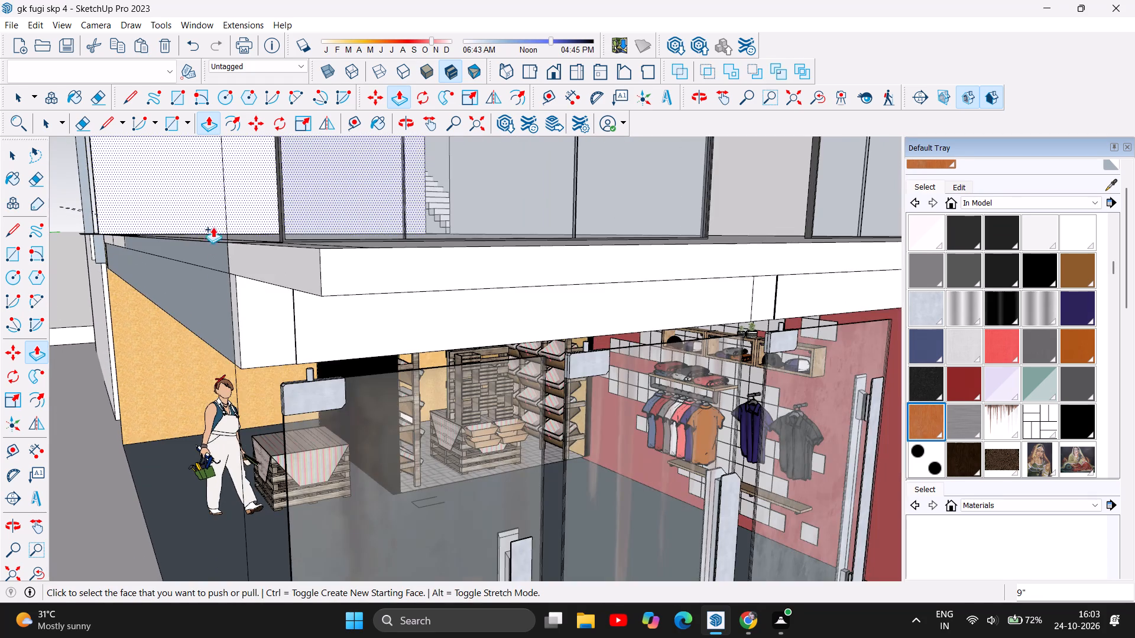
scroll(216, 197, down, 4)
scroll(231, 383, up, 6)
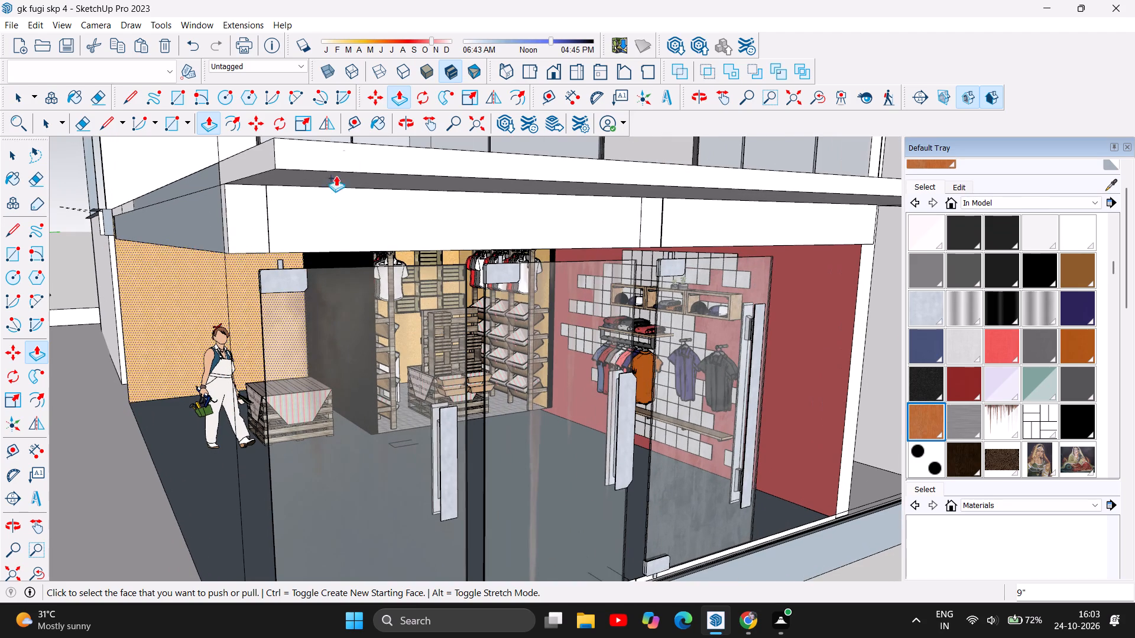
click(406, 122)
drag(288, 422, 319, 386)
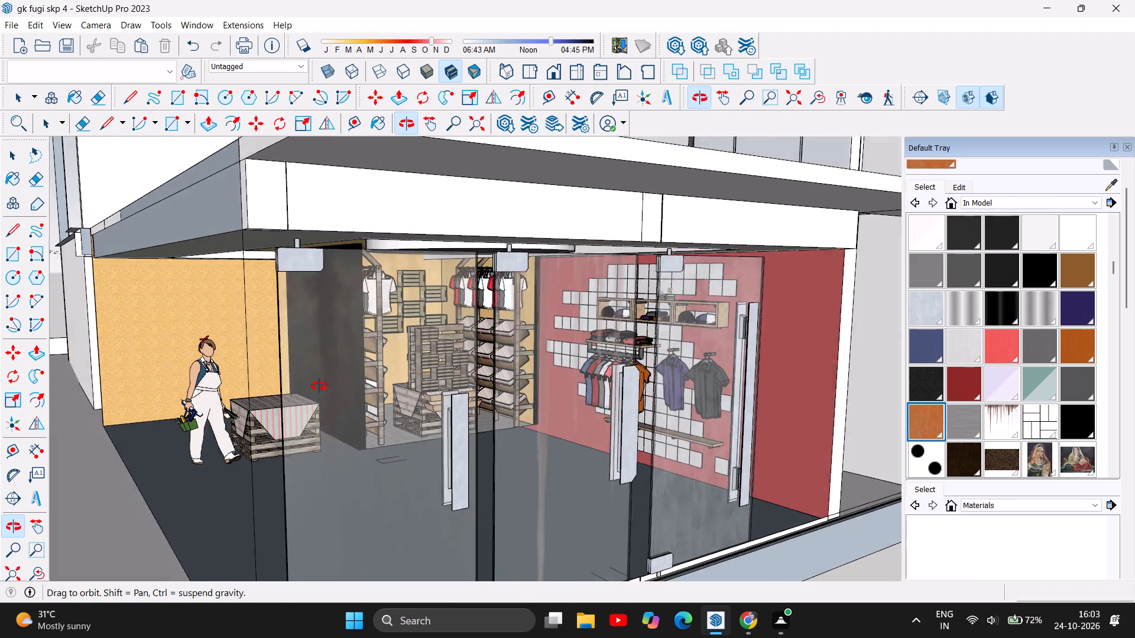
drag(319, 386, 366, 333)
scroll(385, 277, down, 4)
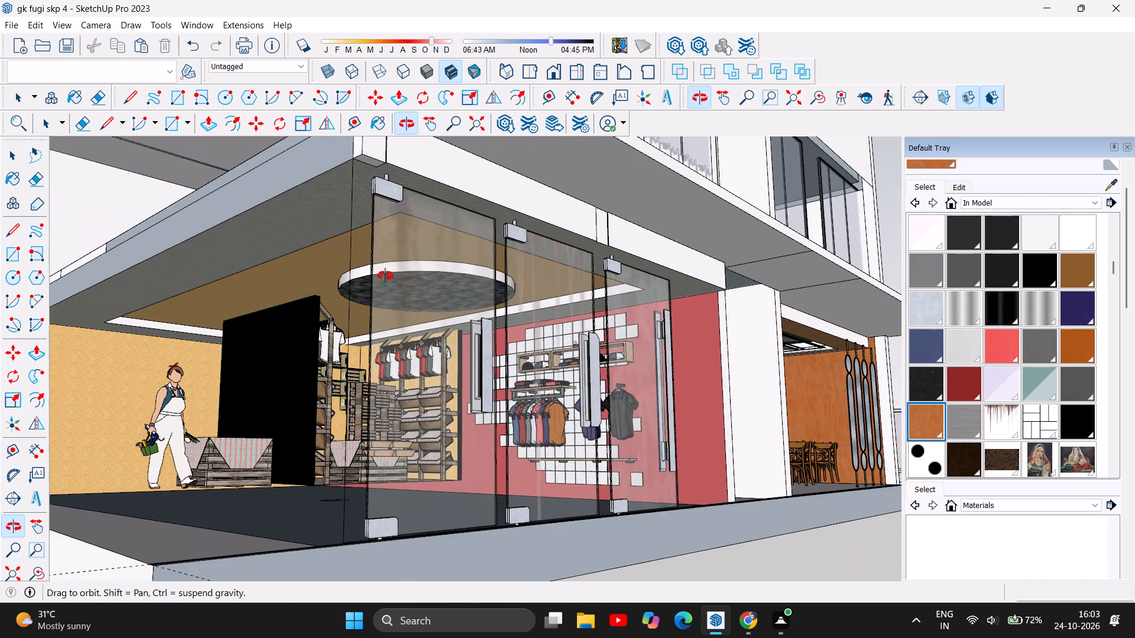
scroll(379, 373, up, 1)
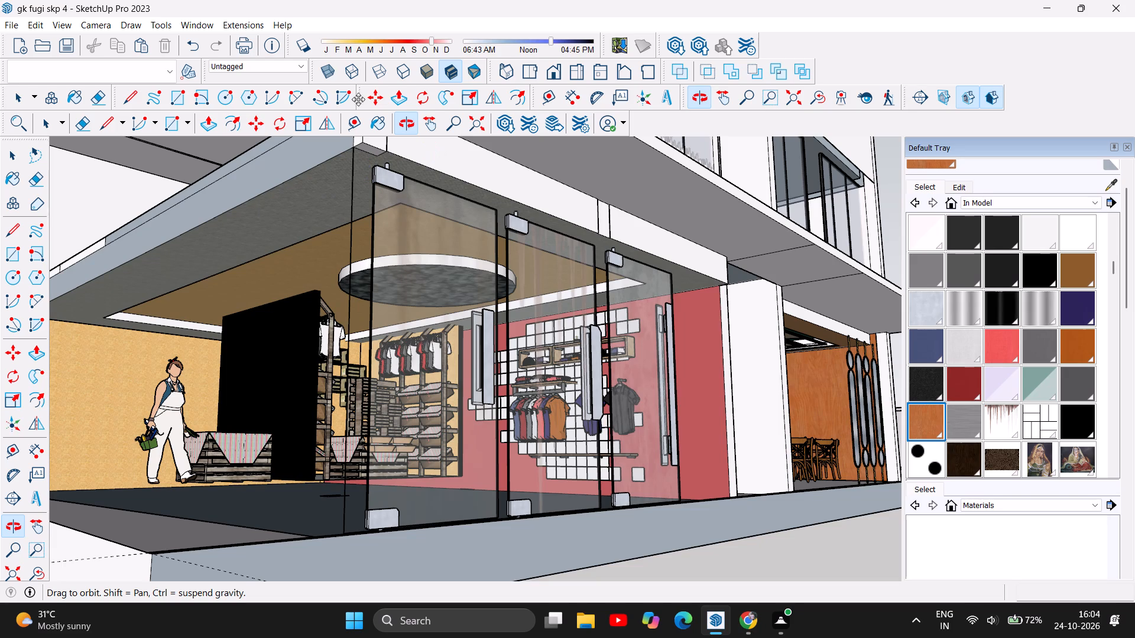
right_click(206, 126)
click(206, 126)
right_click(286, 159)
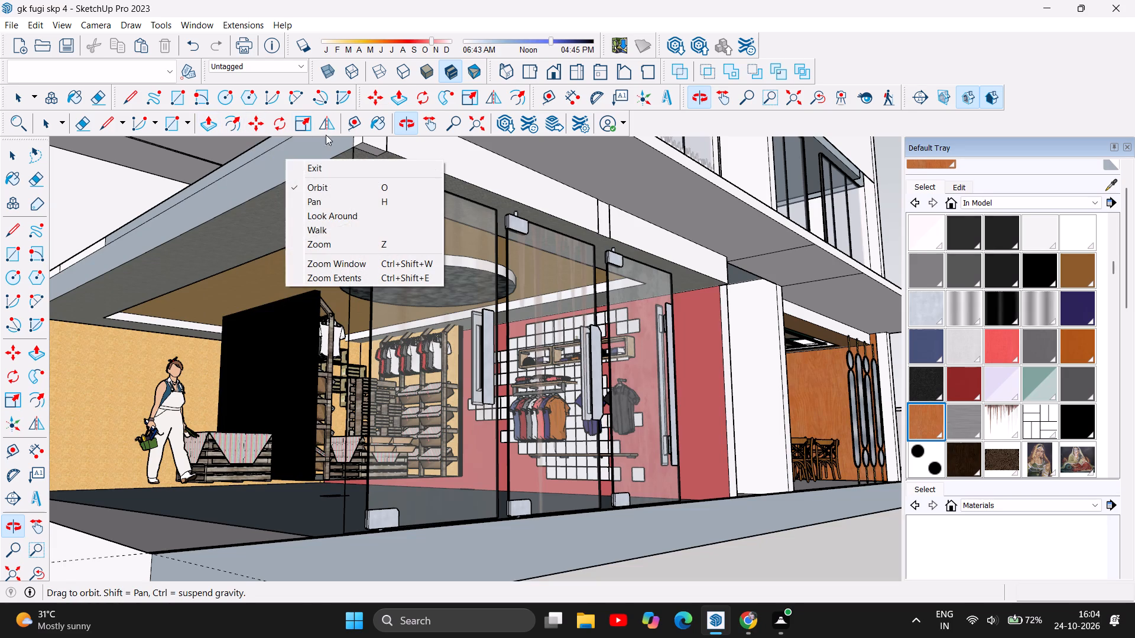
click(208, 124)
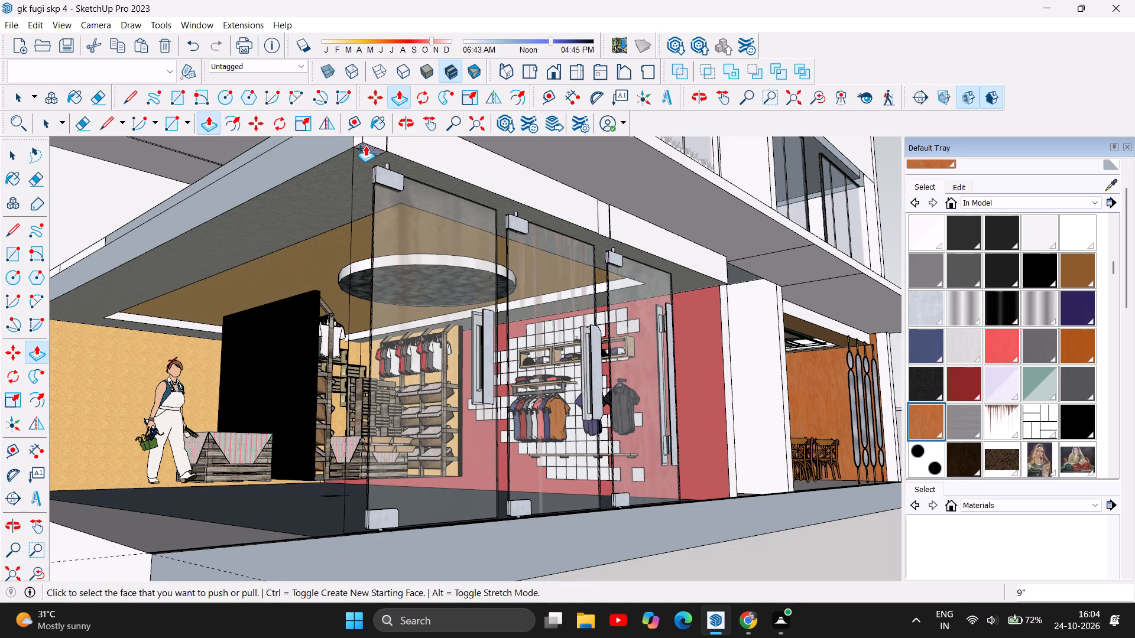
drag(365, 145, 366, 403)
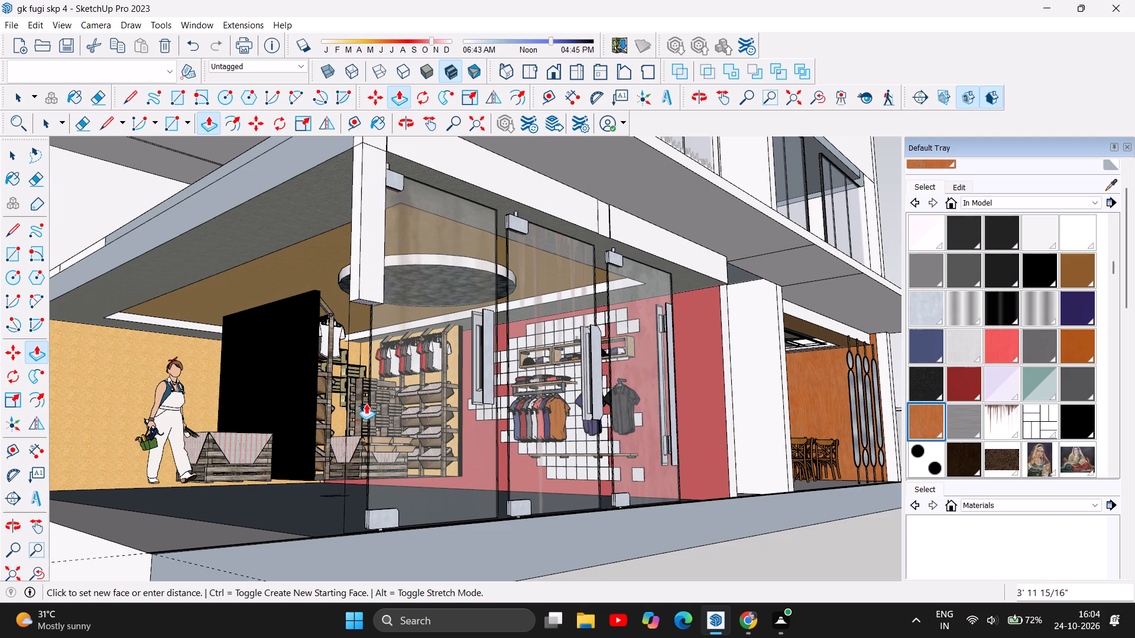
drag(366, 403, 375, 534)
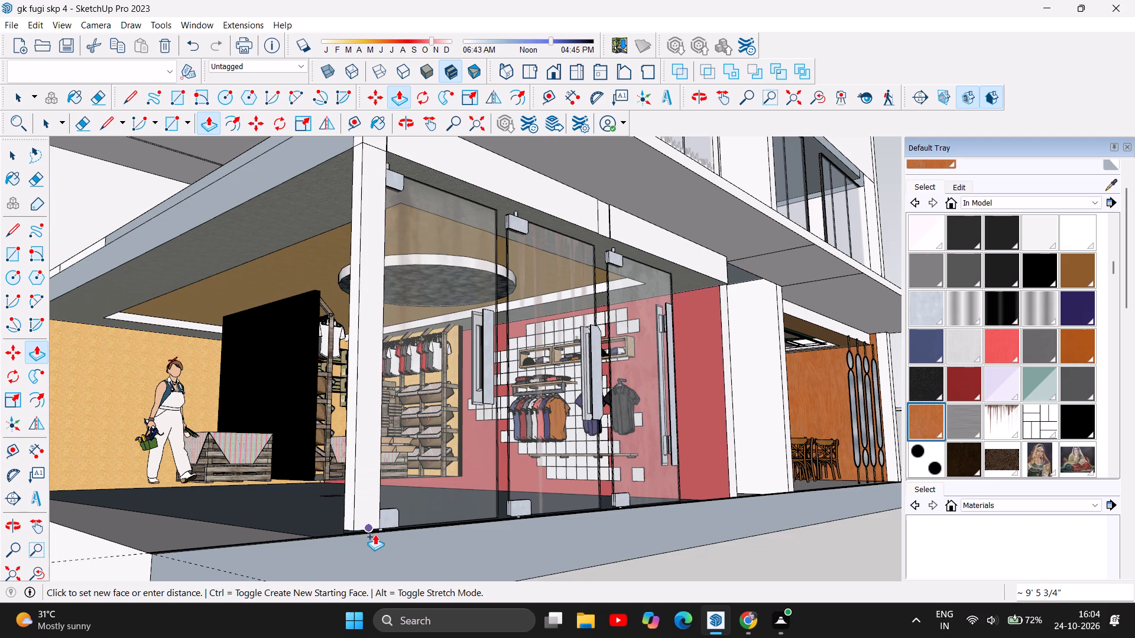
drag(375, 534, 377, 545)
right_click(377, 542)
scroll(402, 481, down, 6)
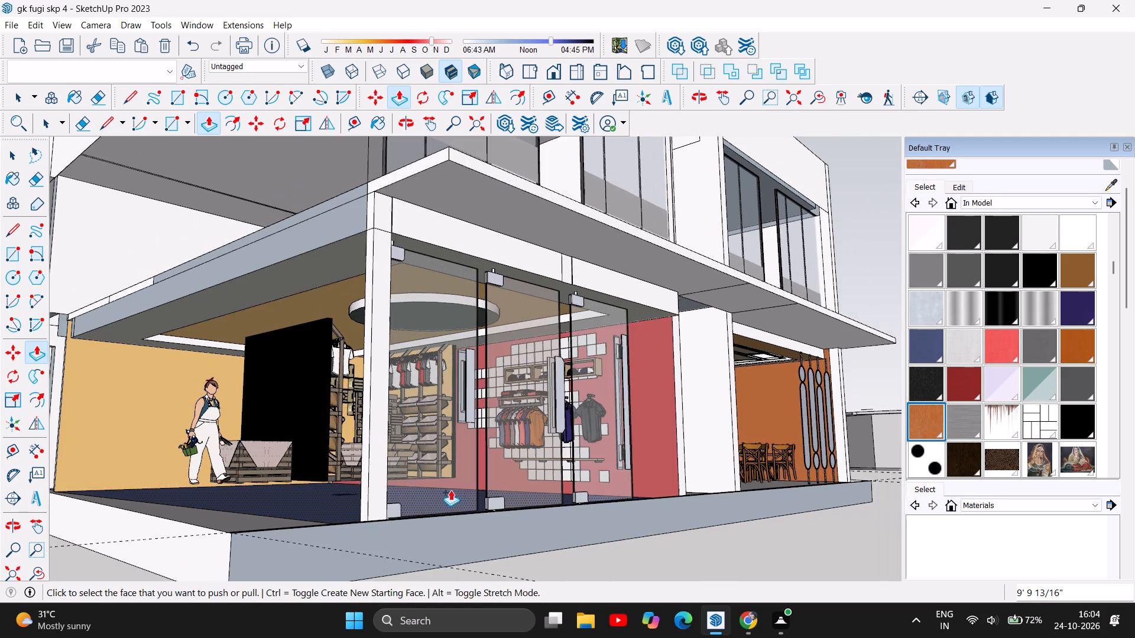
scroll(520, 497, down, 7)
scroll(641, 520, down, 1)
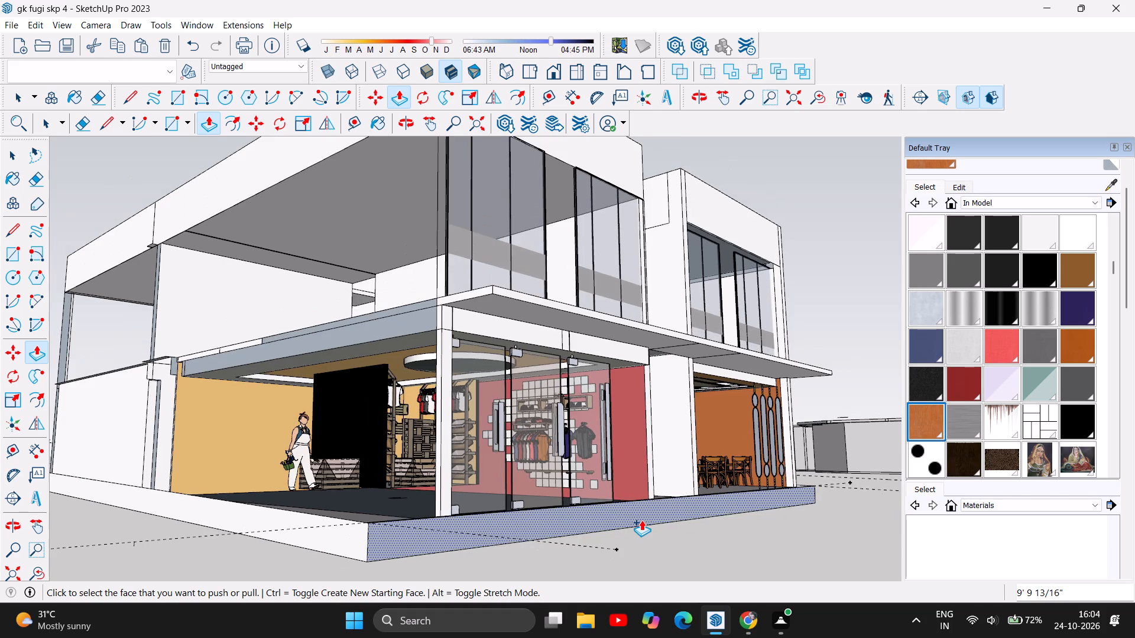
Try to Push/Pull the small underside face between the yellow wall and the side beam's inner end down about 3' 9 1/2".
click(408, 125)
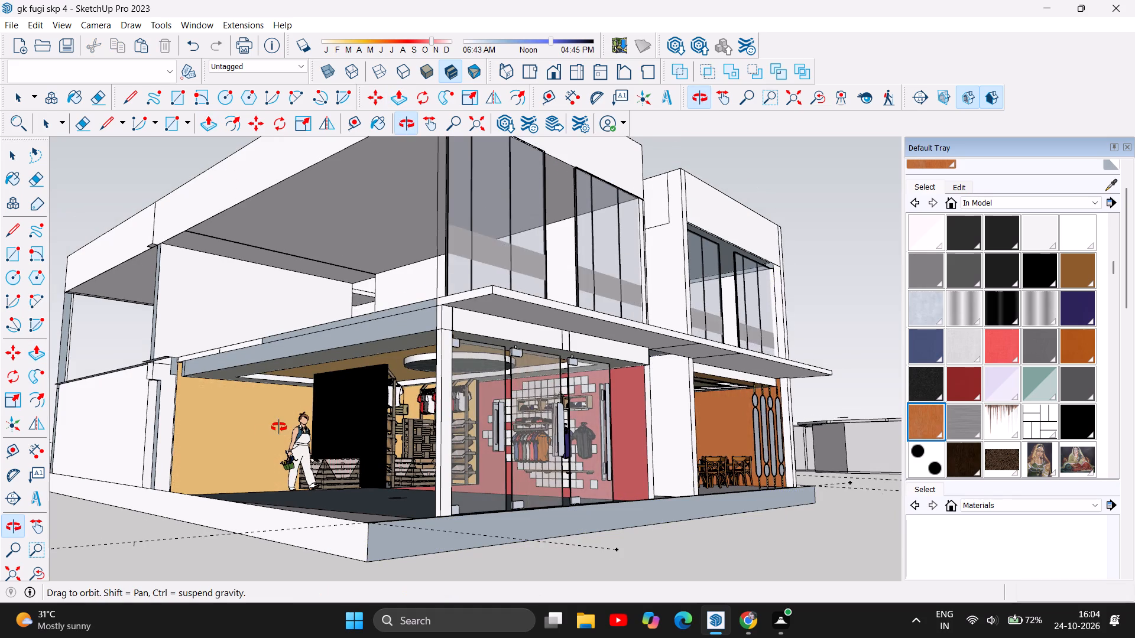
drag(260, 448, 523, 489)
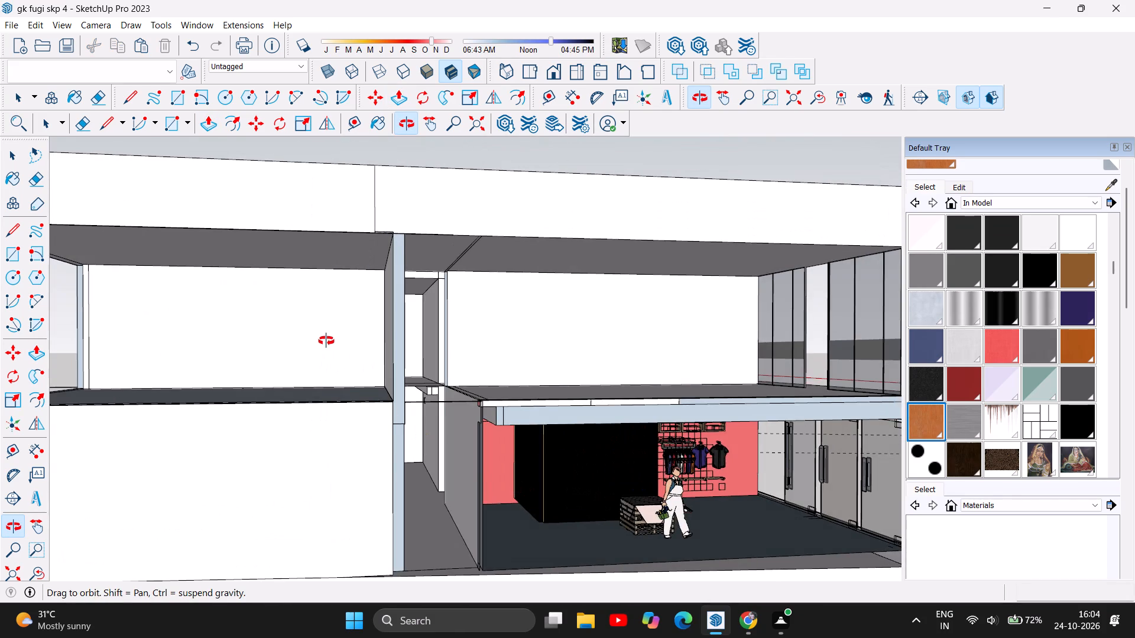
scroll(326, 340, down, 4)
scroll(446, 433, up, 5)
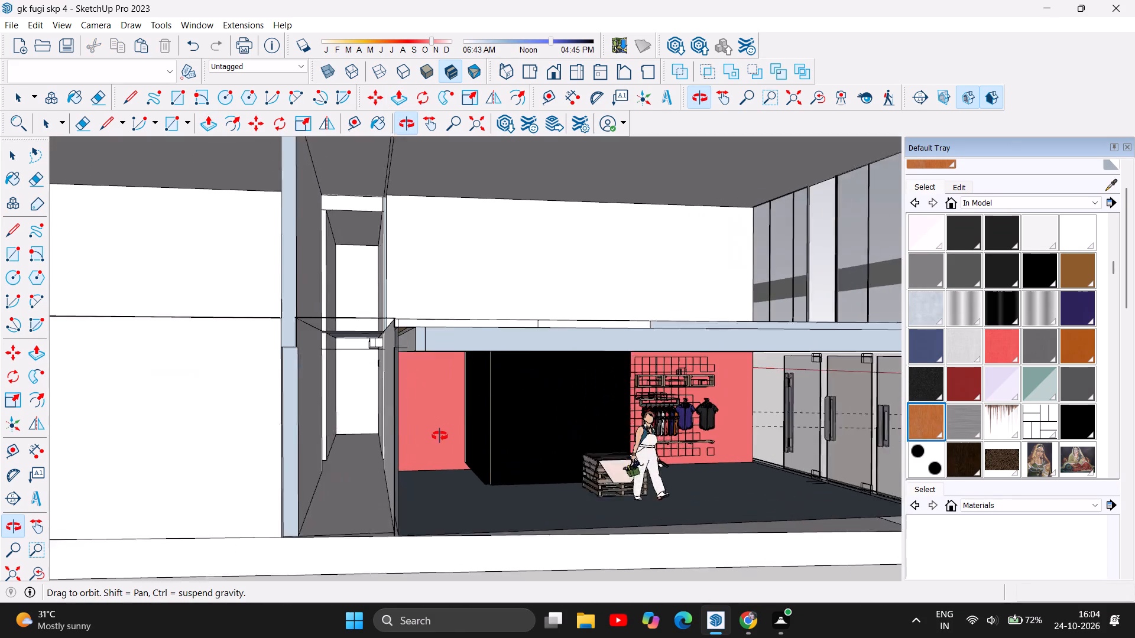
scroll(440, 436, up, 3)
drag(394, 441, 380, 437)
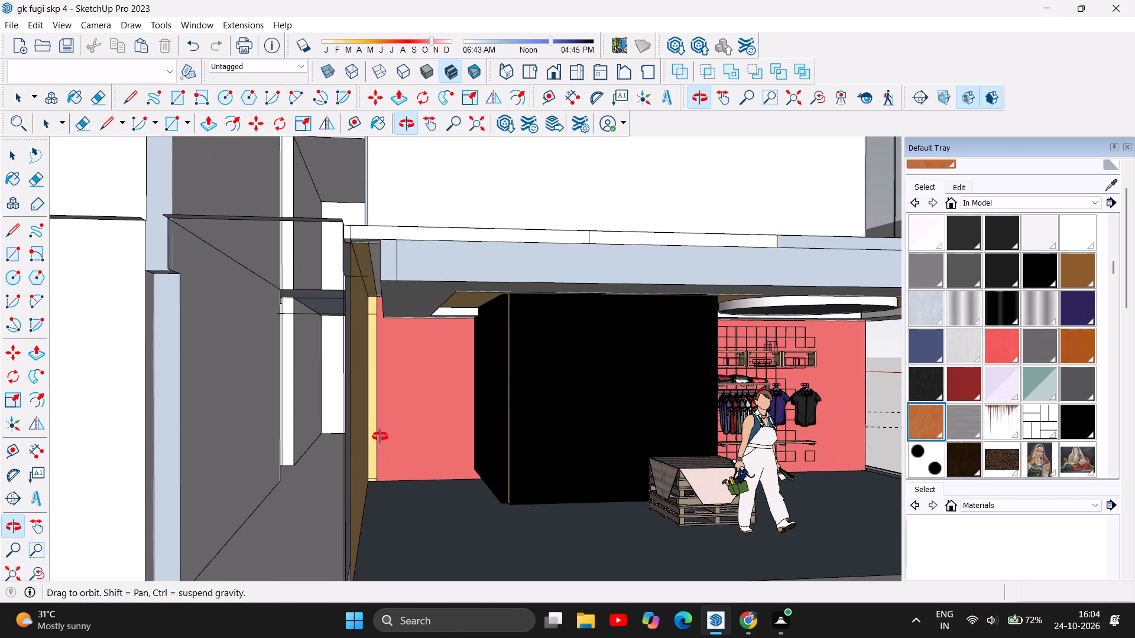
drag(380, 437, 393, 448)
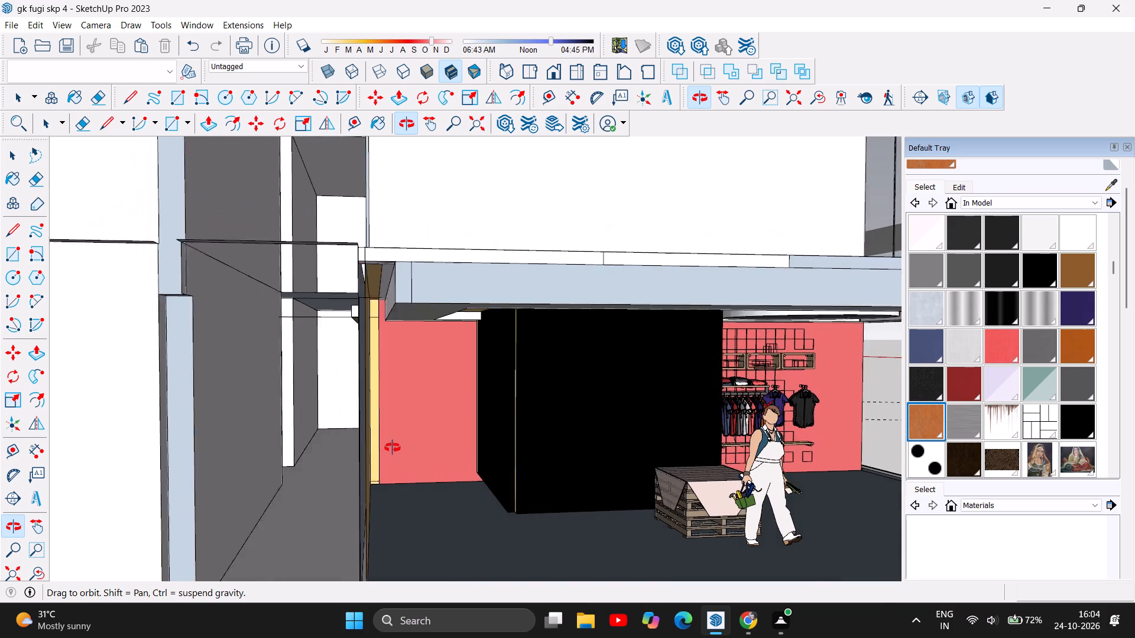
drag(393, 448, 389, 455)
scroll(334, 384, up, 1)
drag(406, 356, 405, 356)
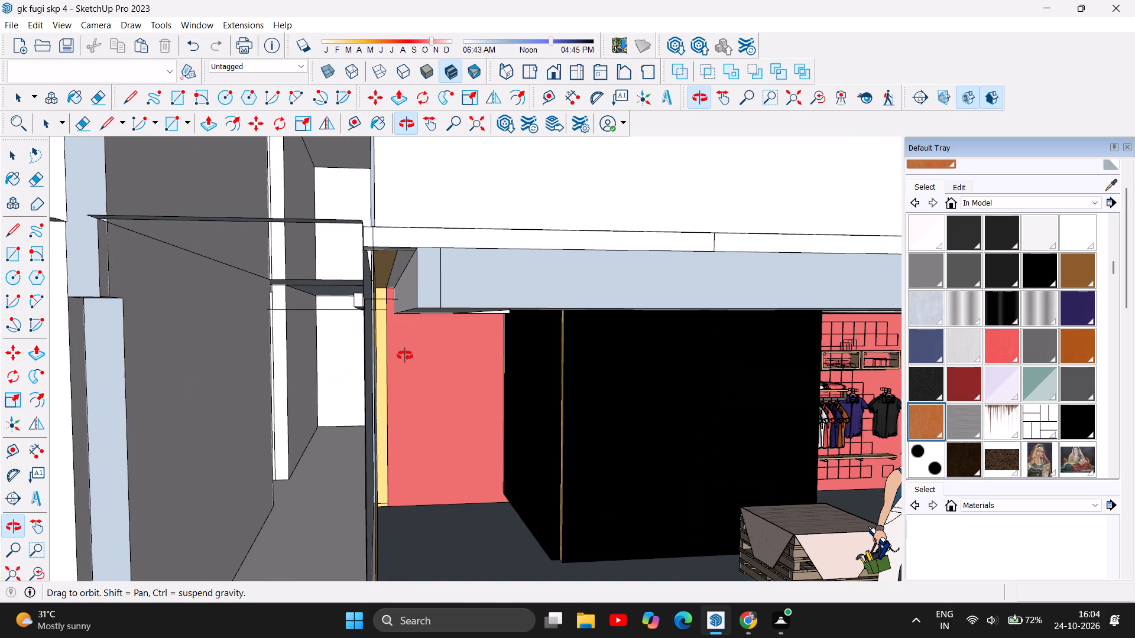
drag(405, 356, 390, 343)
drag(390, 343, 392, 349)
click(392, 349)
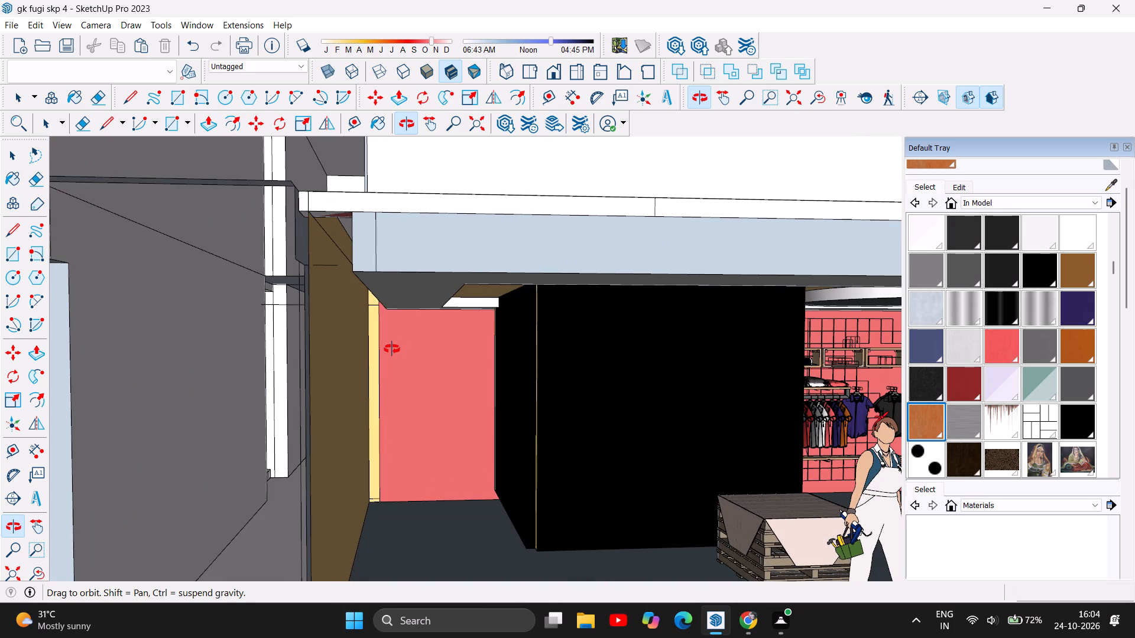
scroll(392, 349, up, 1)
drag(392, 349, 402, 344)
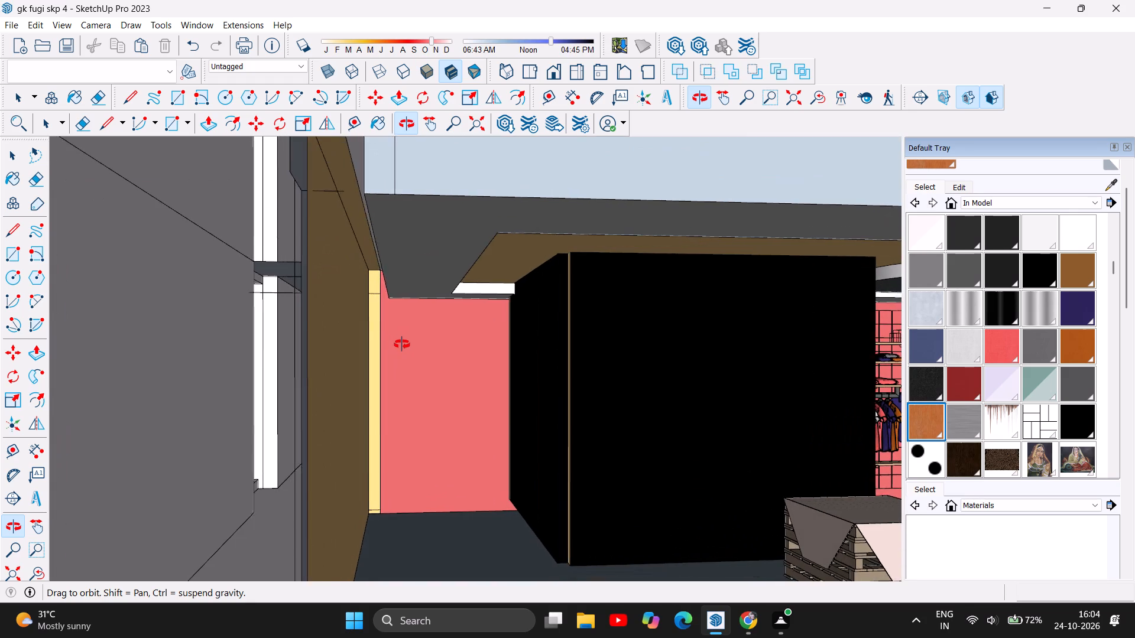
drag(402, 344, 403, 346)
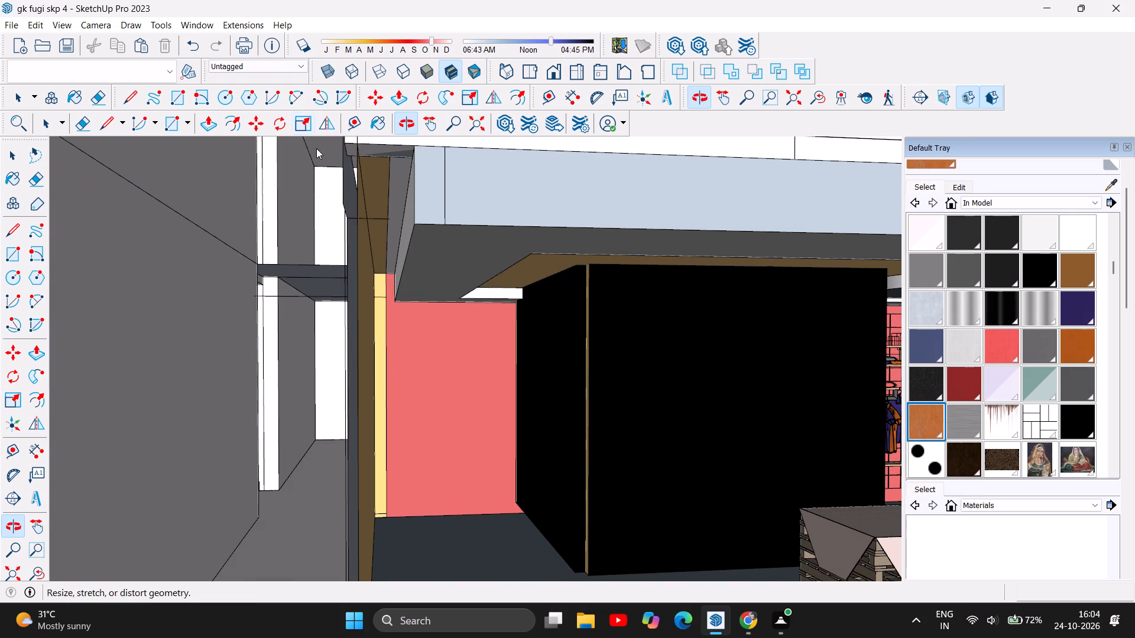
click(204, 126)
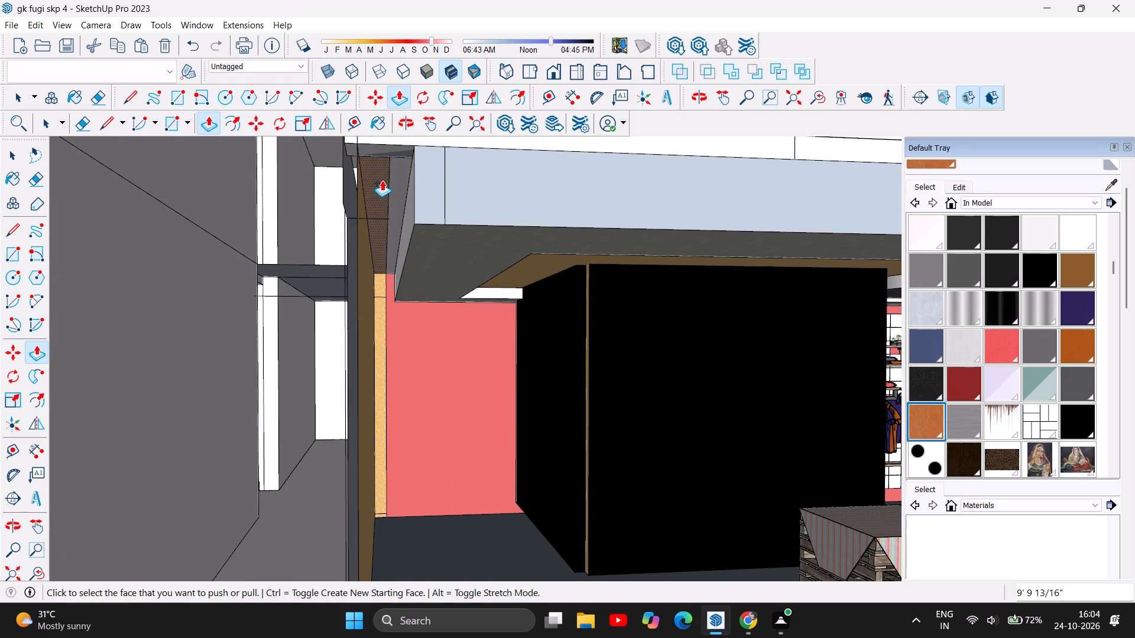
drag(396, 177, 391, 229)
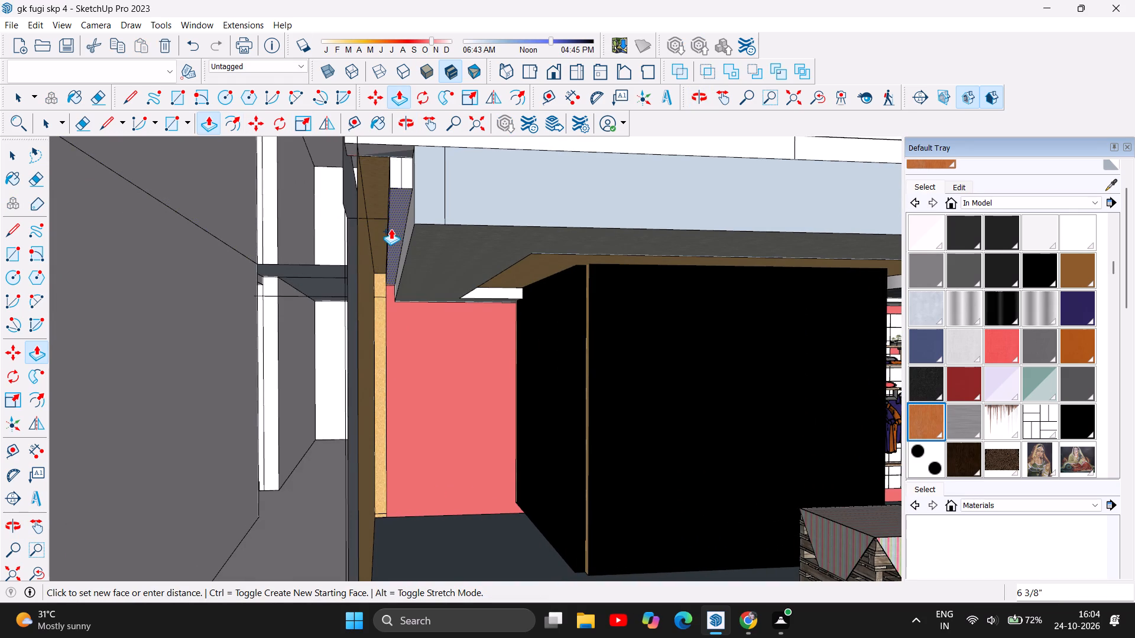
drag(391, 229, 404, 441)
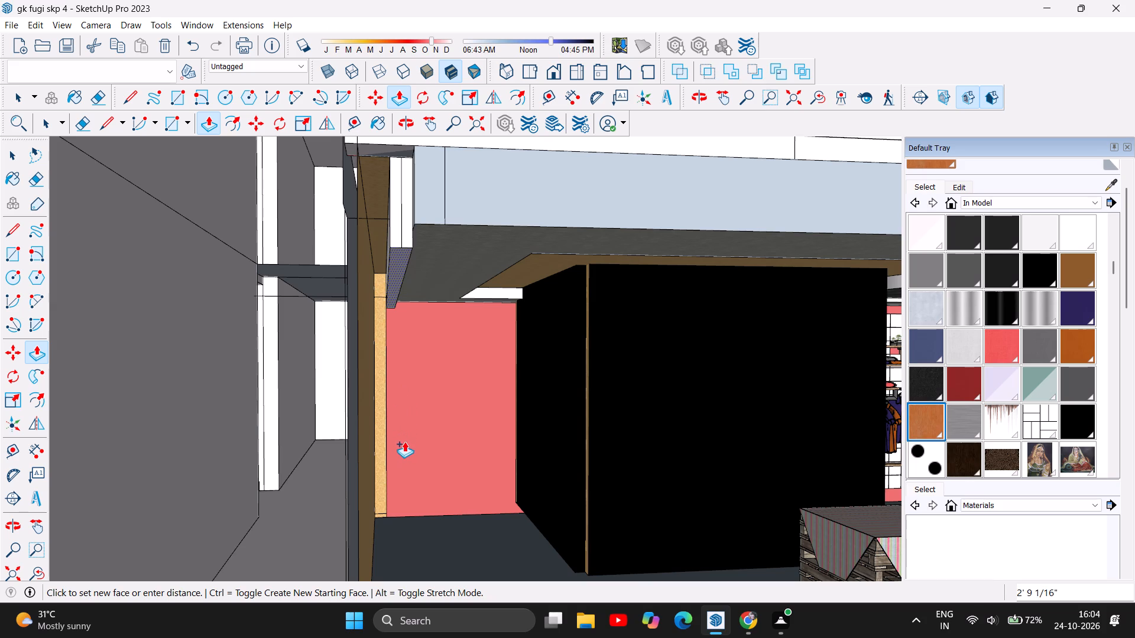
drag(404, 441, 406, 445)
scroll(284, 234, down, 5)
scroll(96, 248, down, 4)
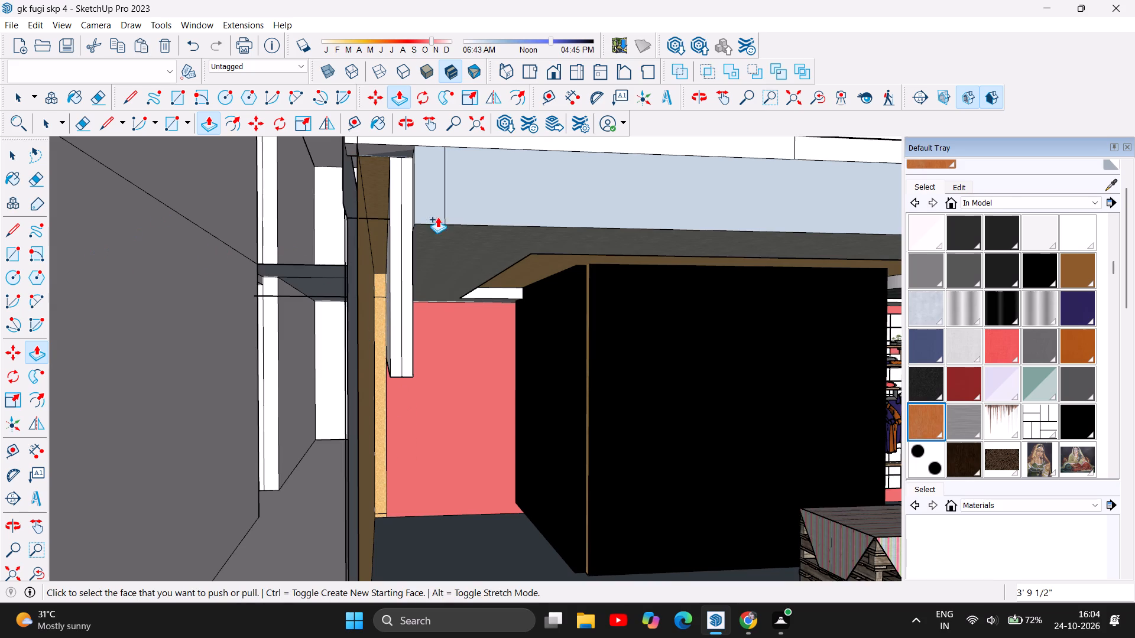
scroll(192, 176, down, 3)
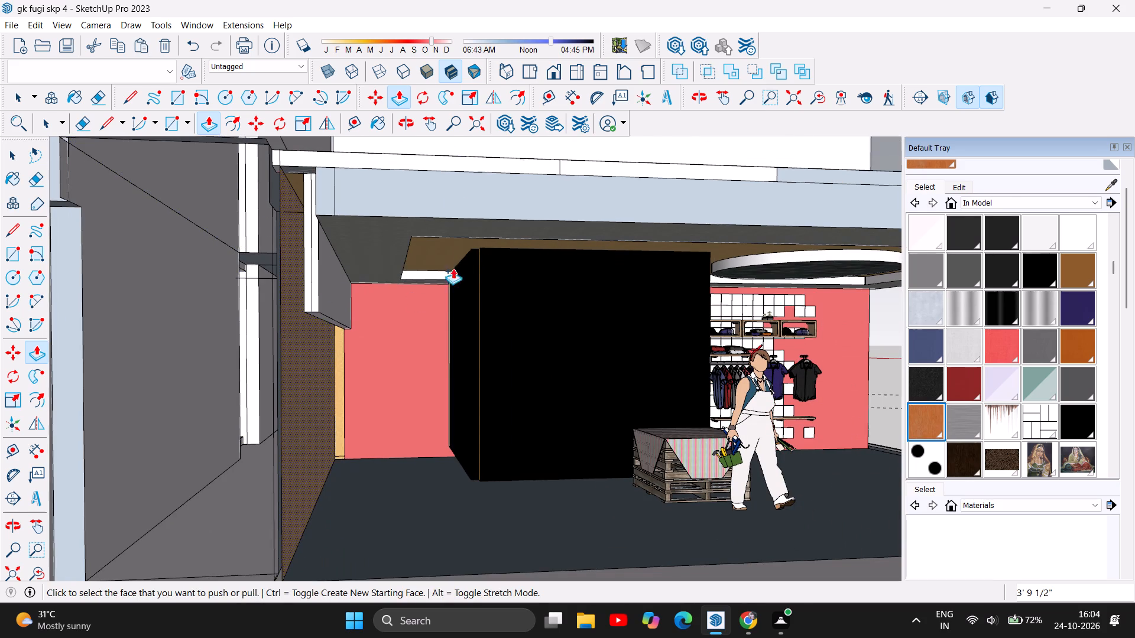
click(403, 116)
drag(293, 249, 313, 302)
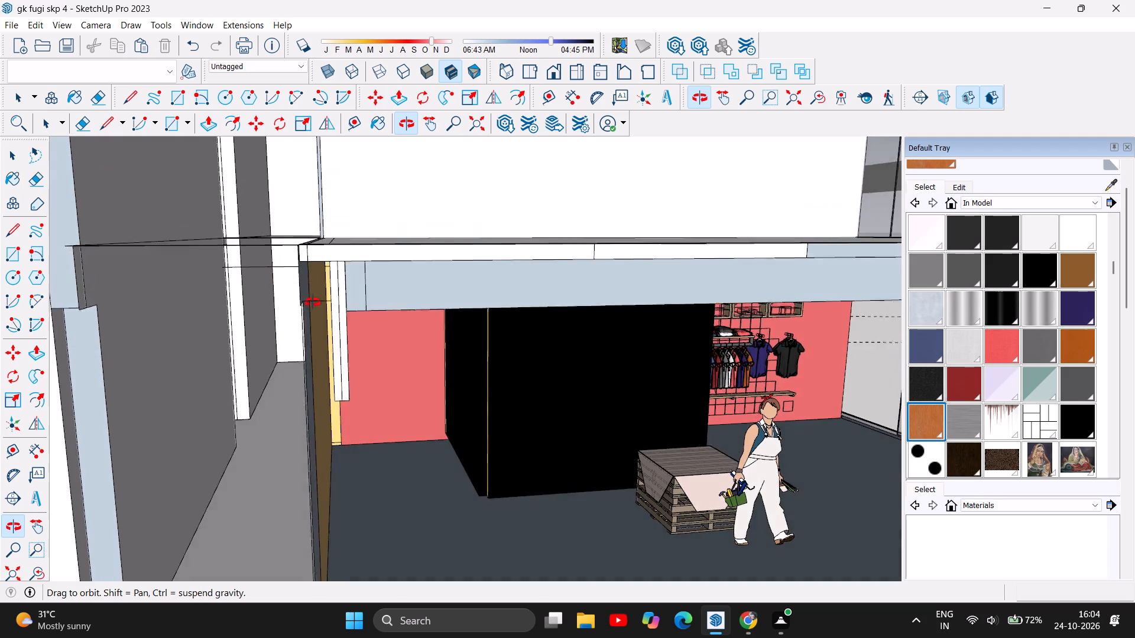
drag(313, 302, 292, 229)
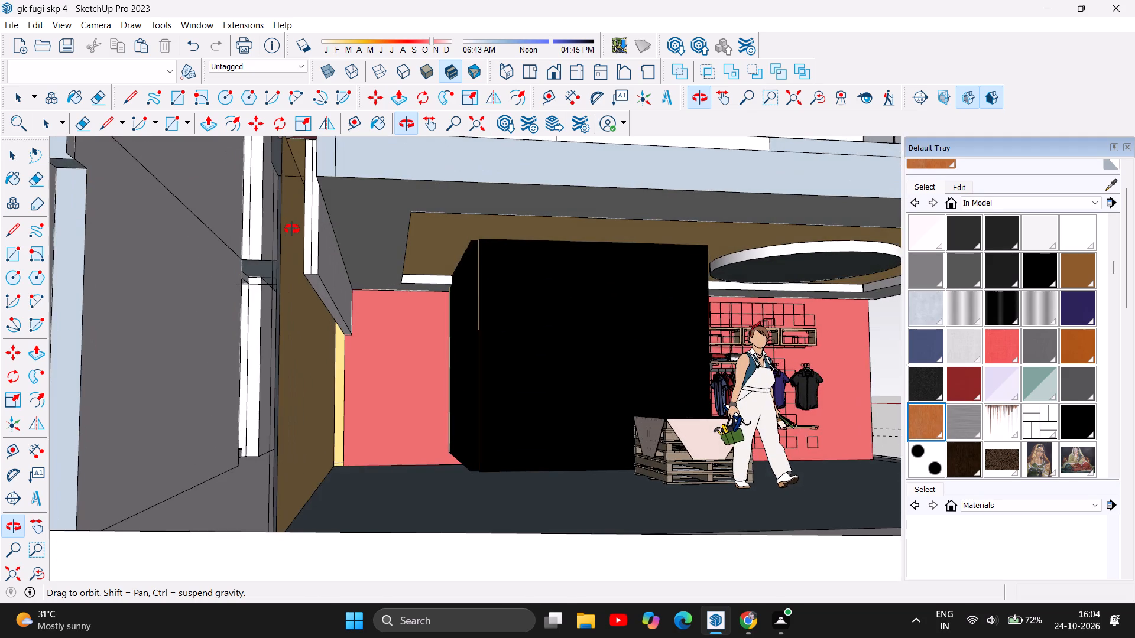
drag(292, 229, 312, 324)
Undo the short drop beside the yellow wall and the corner column's Push/Pull at the glass doors.
key(ctrl+z)
key(ctrl+z)
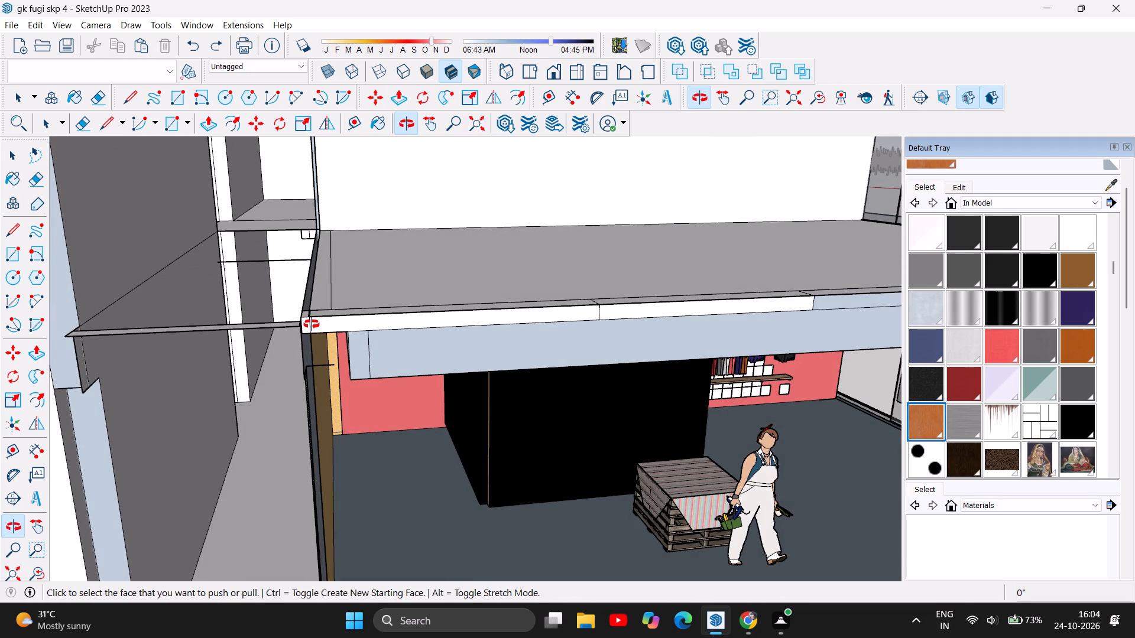
Push/Pull the small underside face at the yellow wall's open outer end down about 11' 1/16" to the floor.
drag(342, 384, 339, 324)
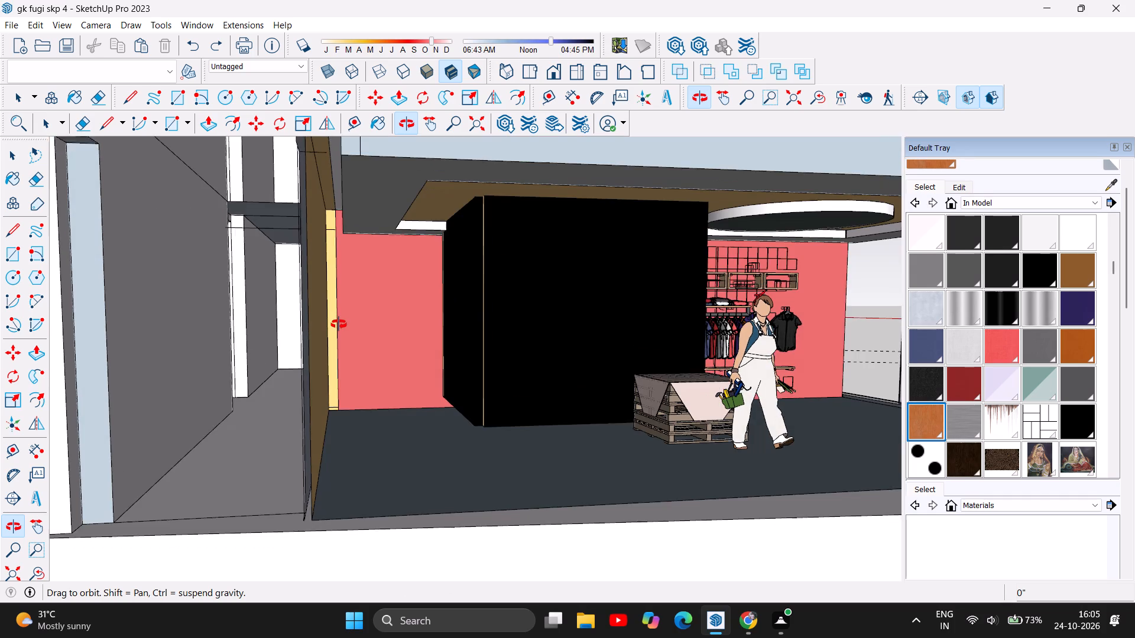
drag(339, 324, 340, 324)
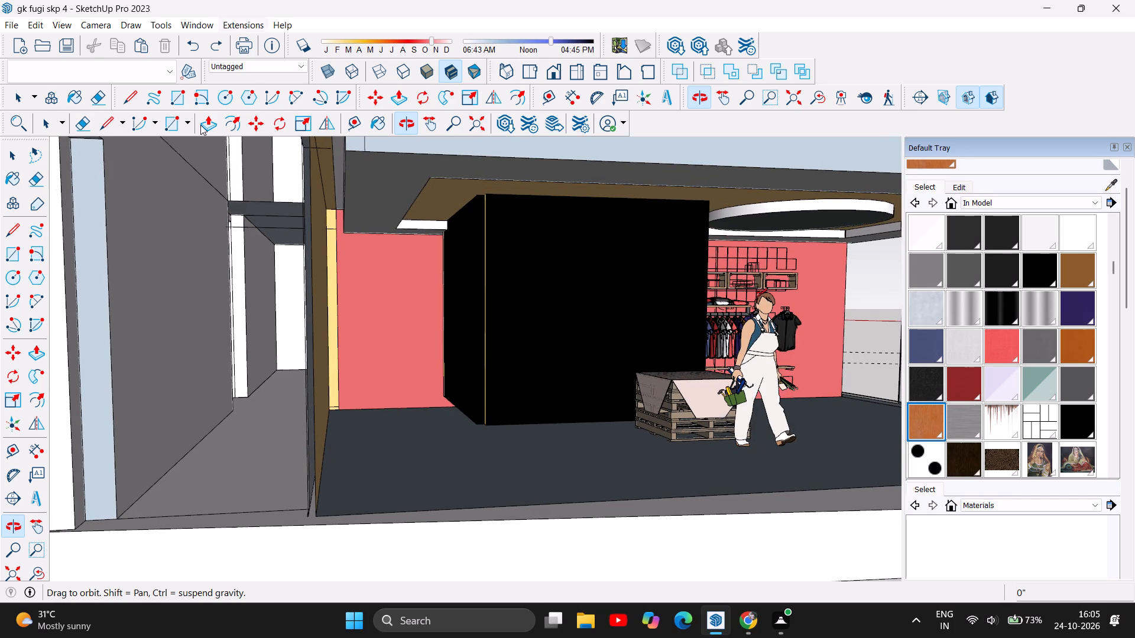
click(203, 128)
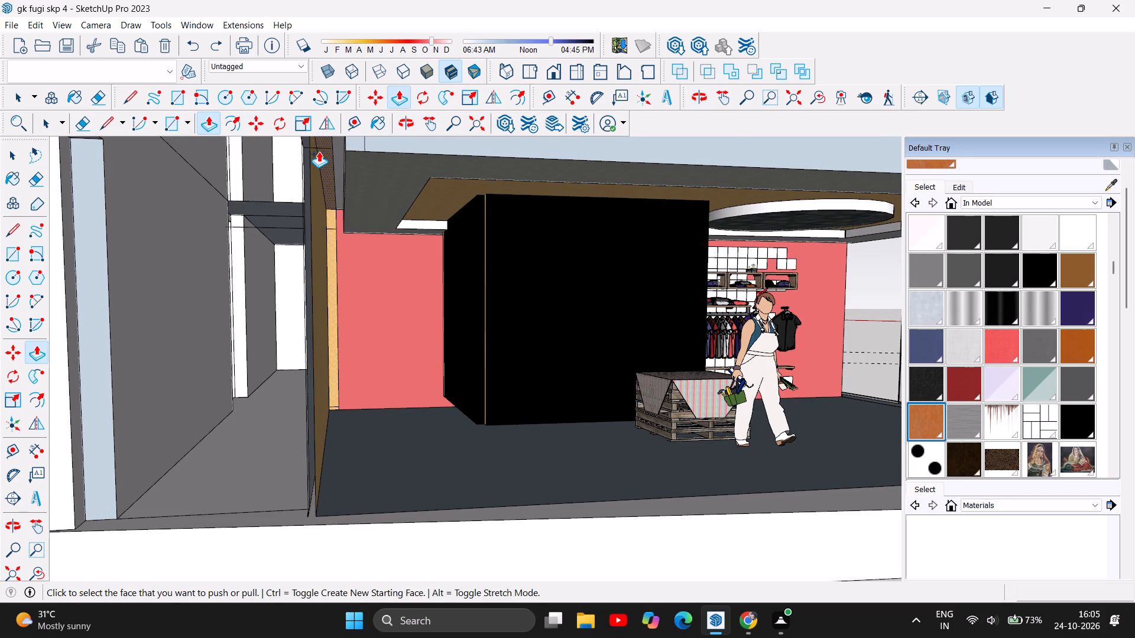
drag(322, 151, 334, 238)
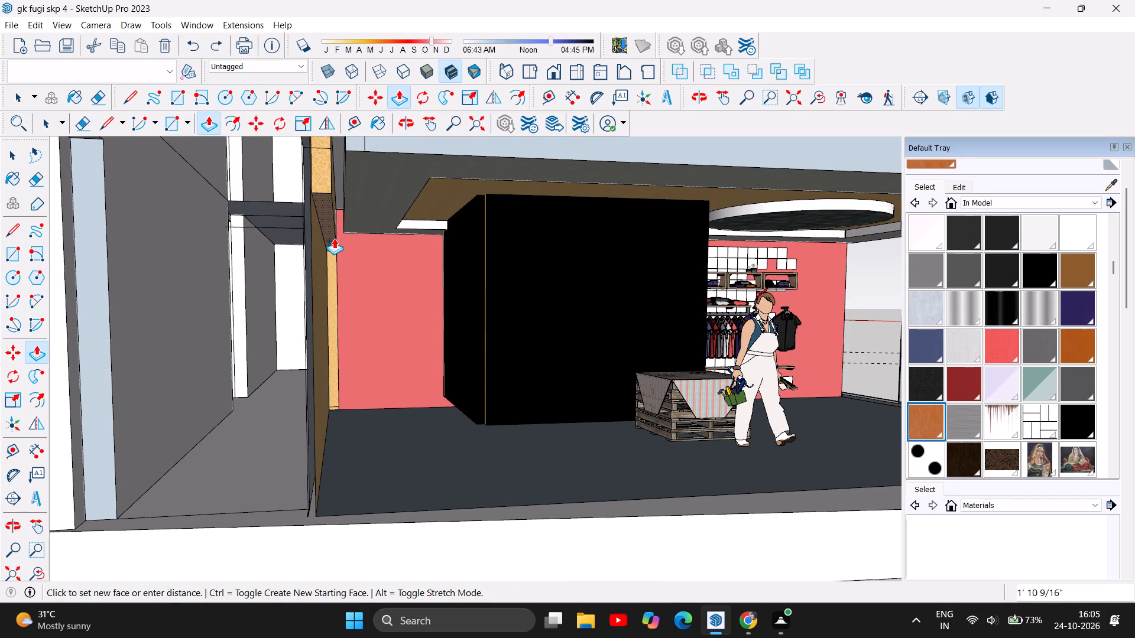
drag(334, 238, 327, 452)
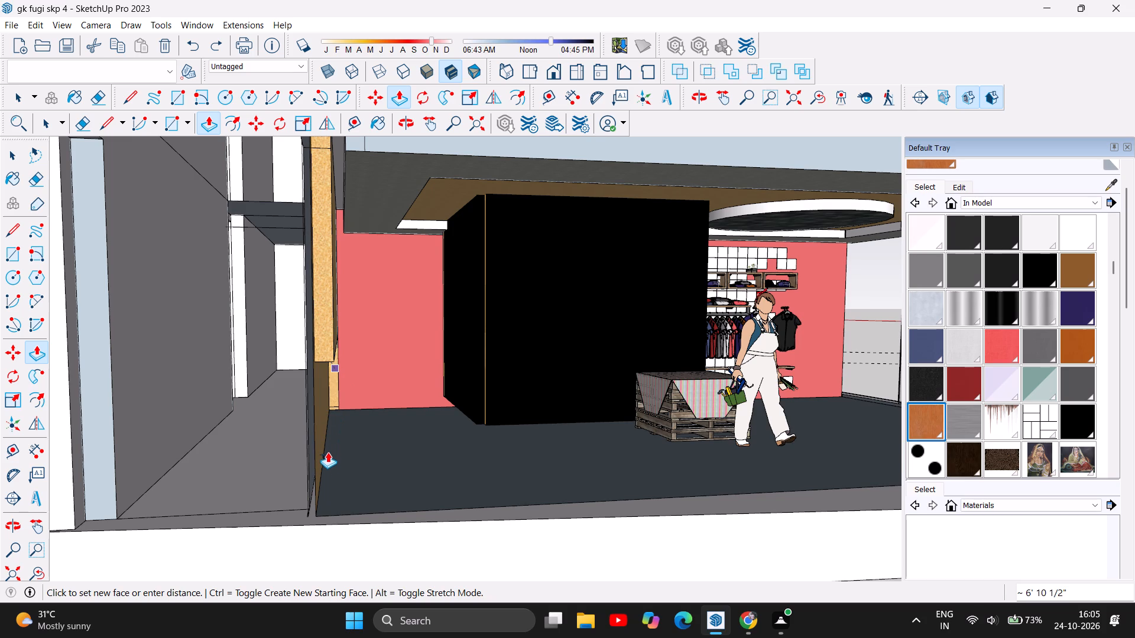
drag(327, 452, 334, 487)
scroll(227, 520, down, 5)
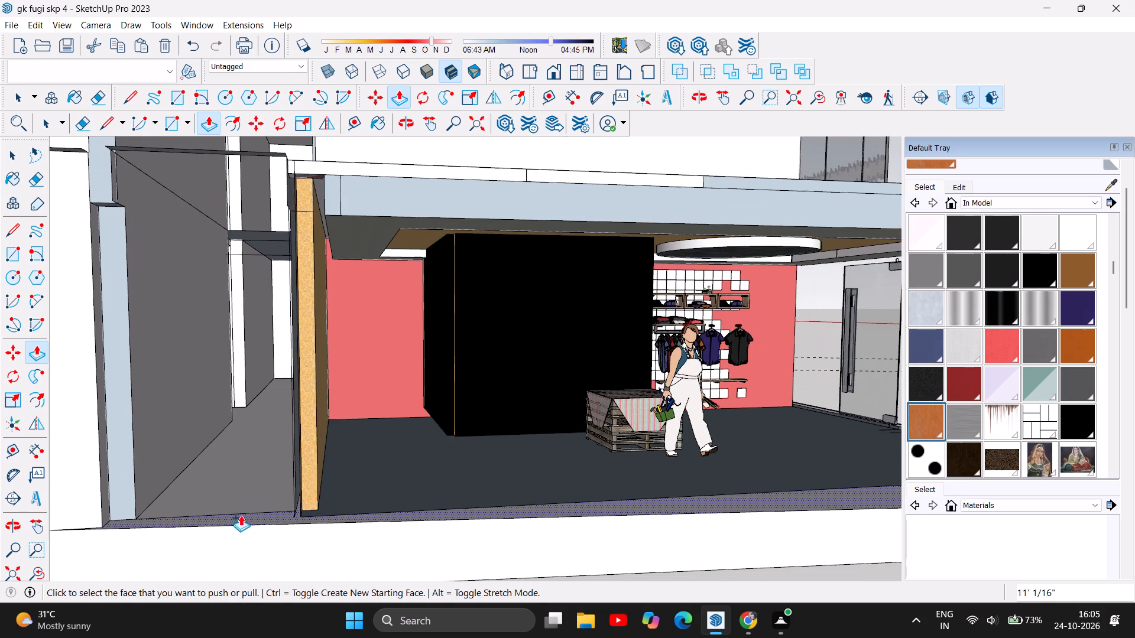
Examine the yellow wall's outer end, the side beam and the open glass-door corner from several sides of the building.
scroll(248, 511, down, 10)
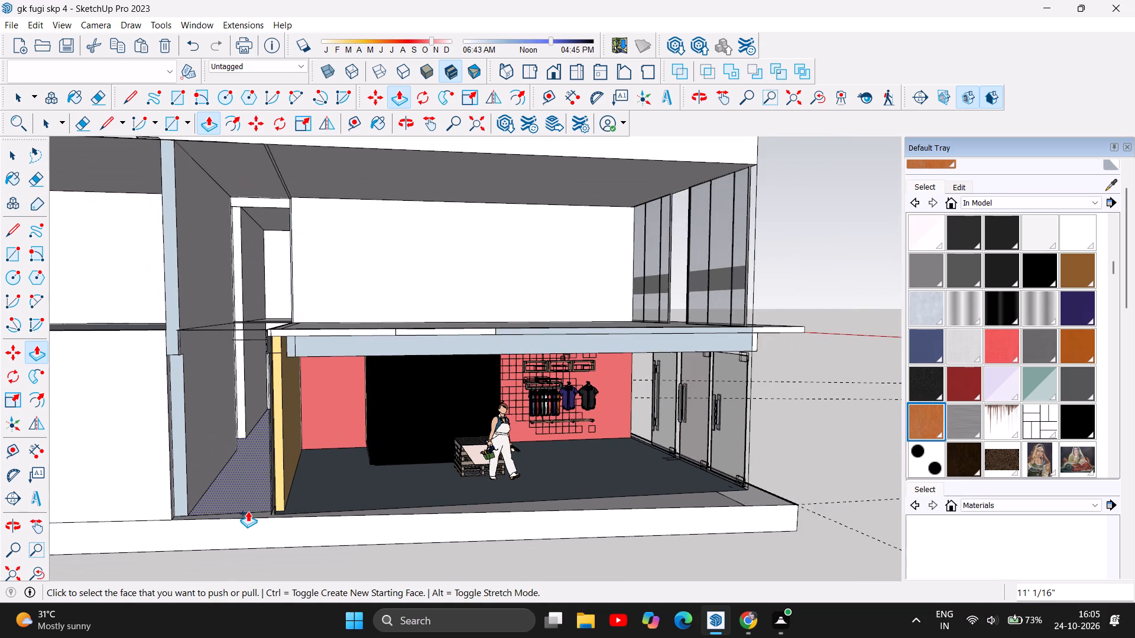
scroll(248, 511, down, 1)
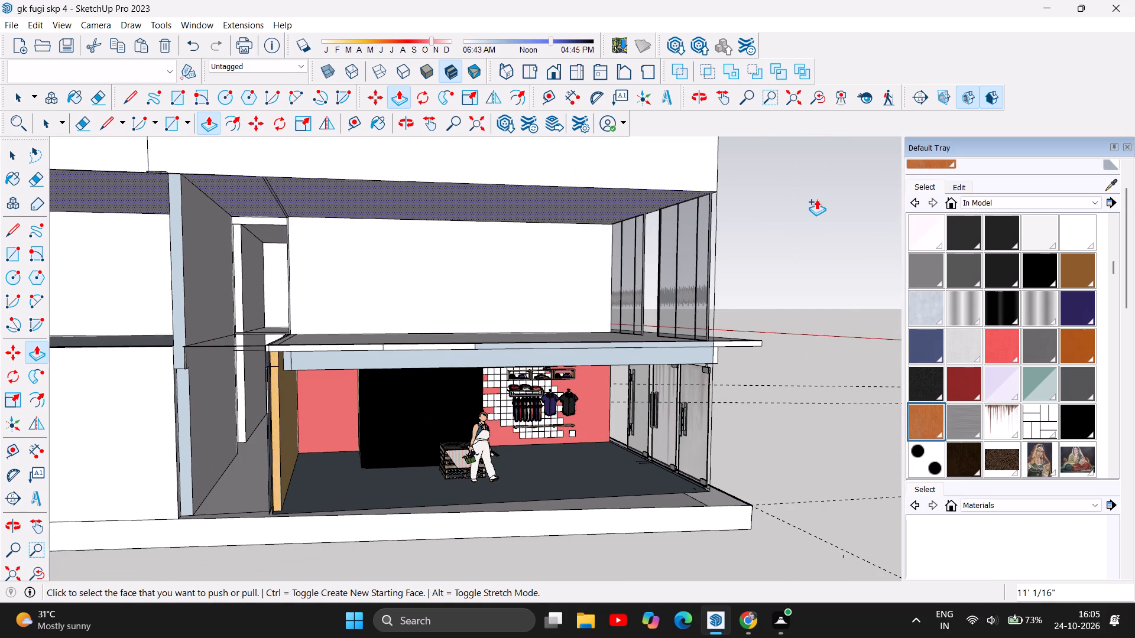
click(402, 128)
drag(462, 445, 474, 439)
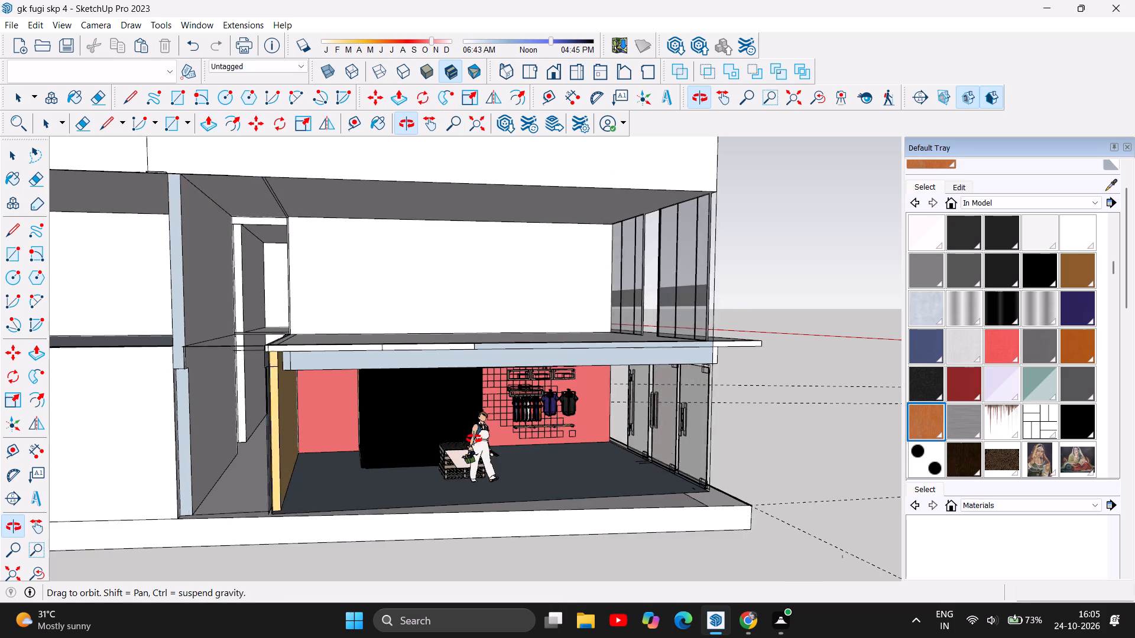
drag(474, 439, 690, 444)
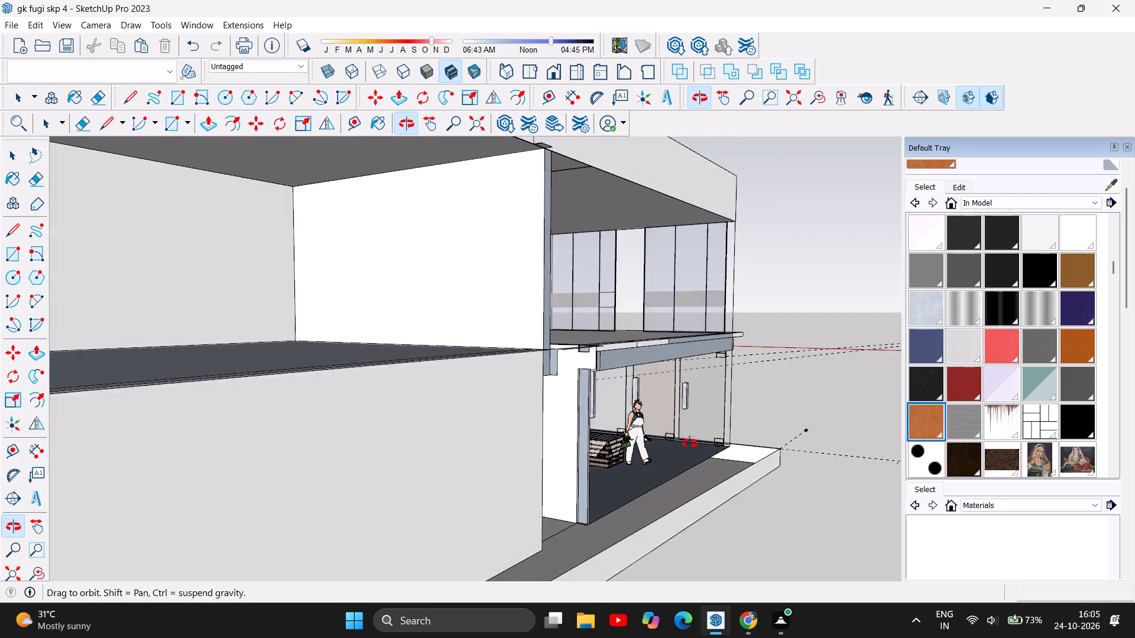
drag(690, 444, 106, 401)
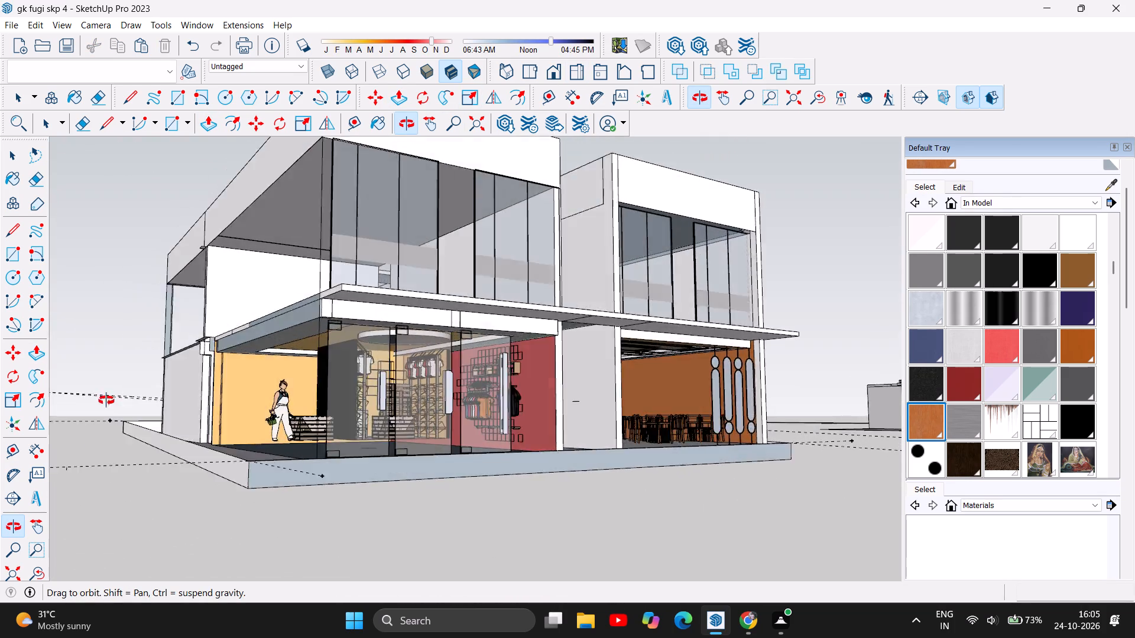
drag(106, 401, 224, 459)
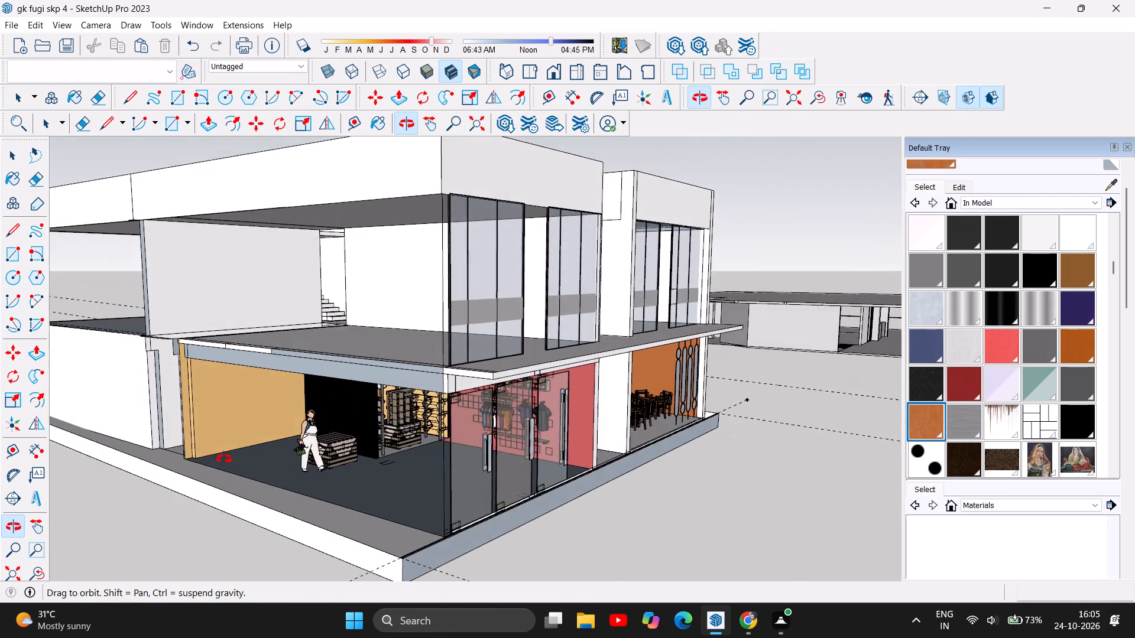
drag(224, 459, 602, 423)
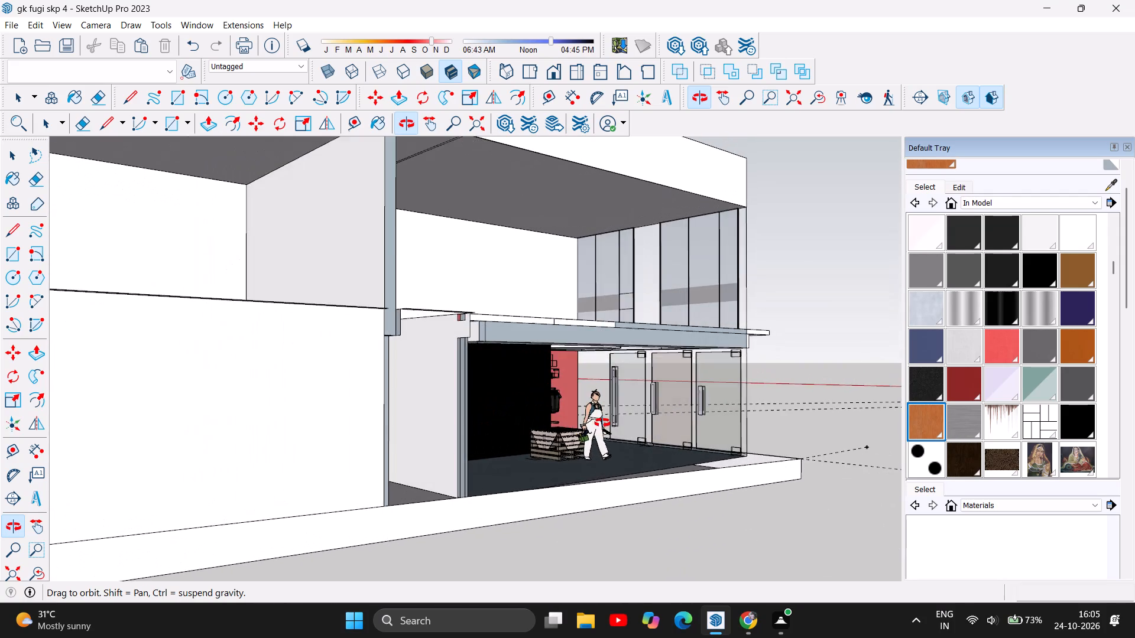
drag(602, 423, 273, 437)
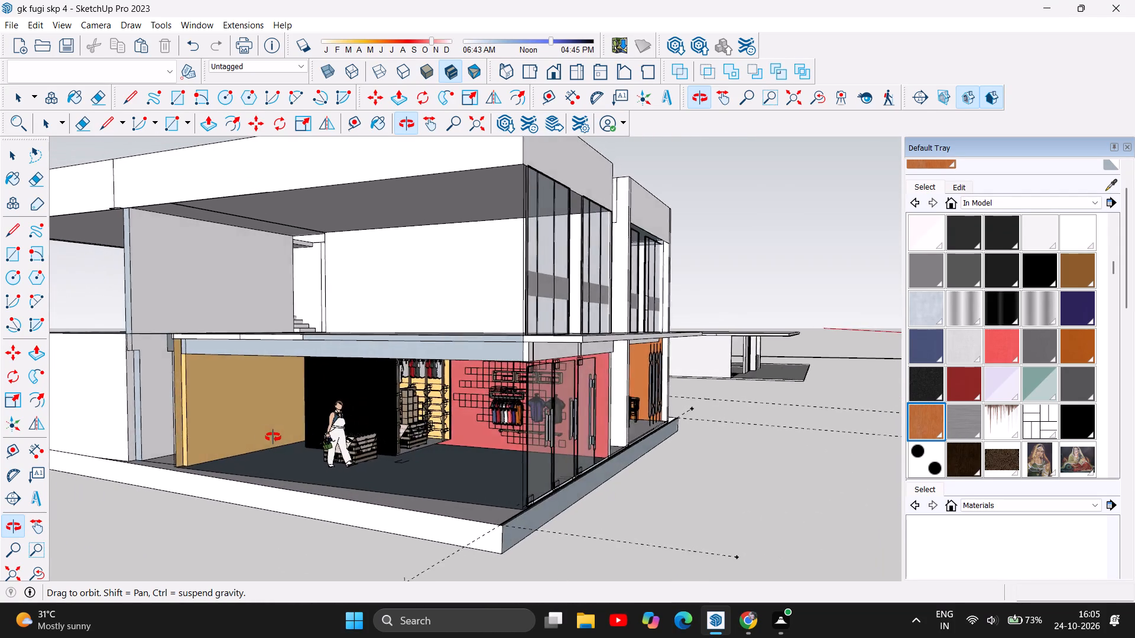
drag(273, 437, 532, 460)
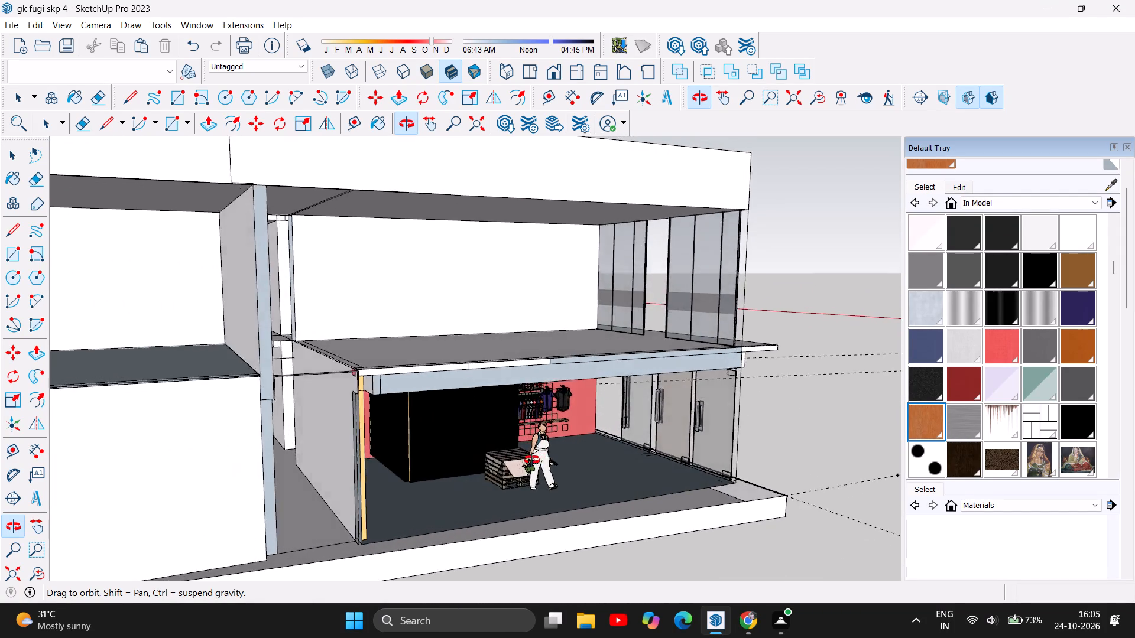
drag(532, 460, 378, 447)
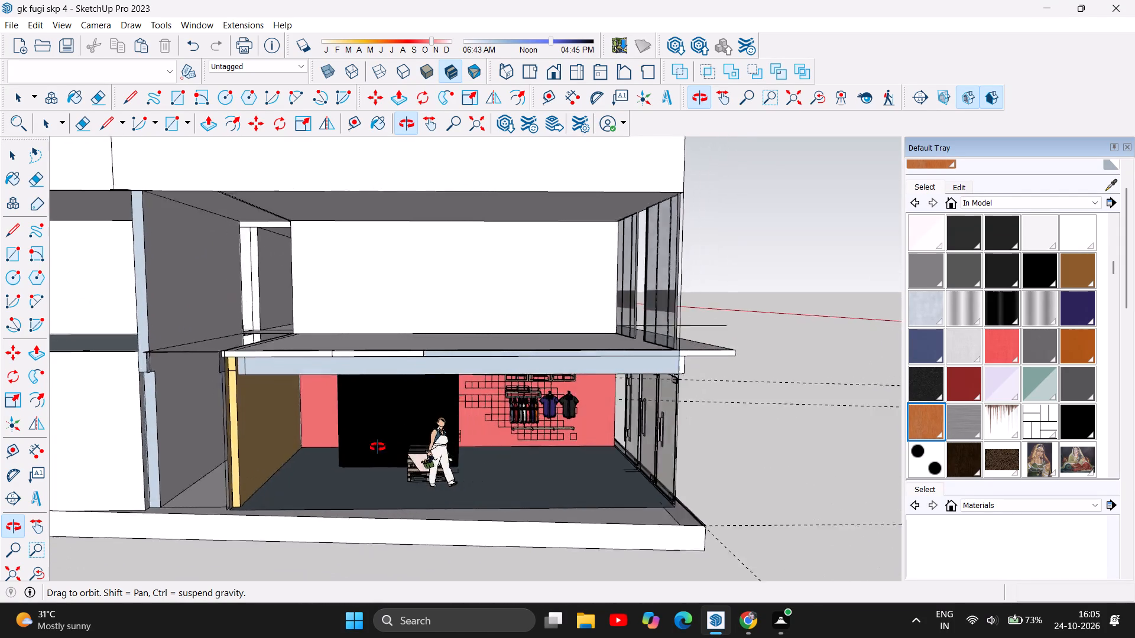
drag(378, 447, 177, 466)
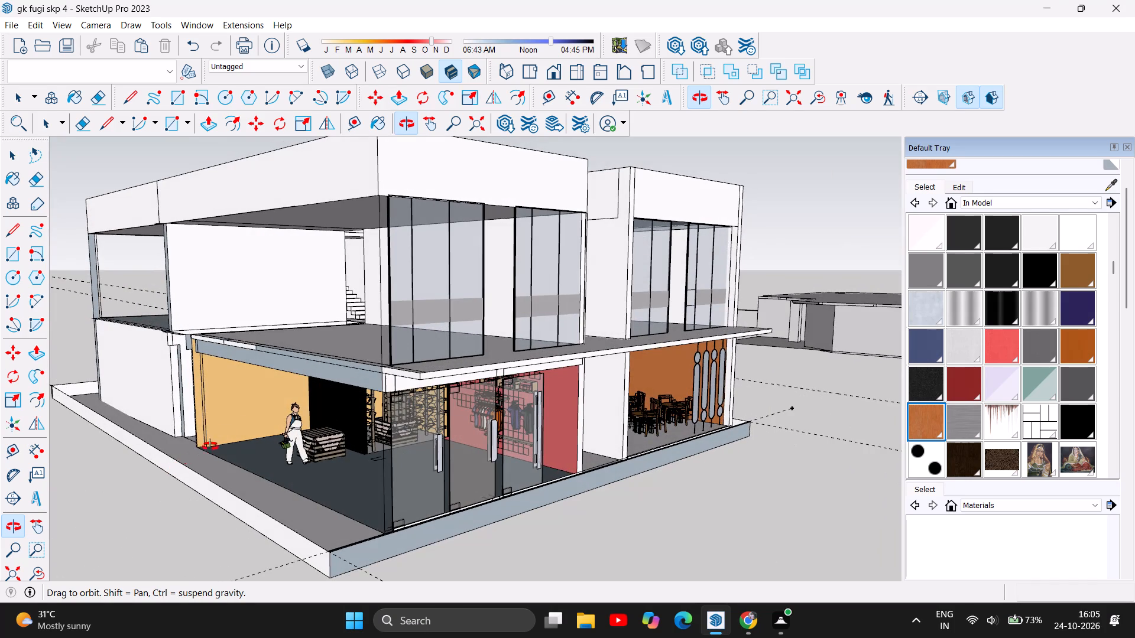
Examine the opened side of the two-storey building, including the shop interior and side beam, from several angles.
scroll(327, 399, down, 5)
drag(325, 458, 349, 454)
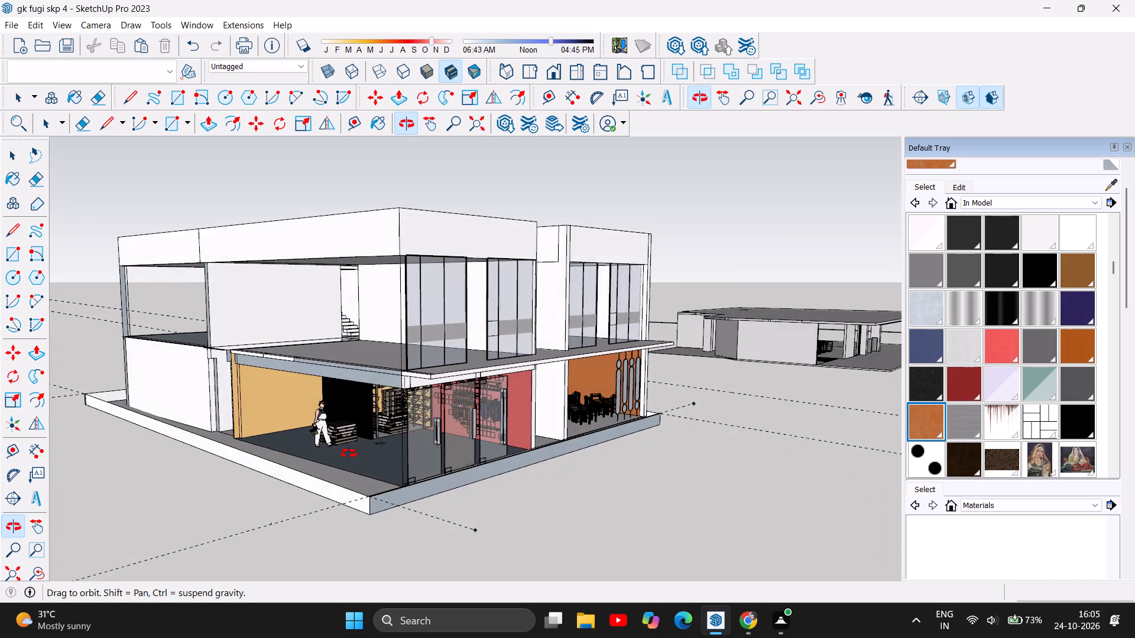
drag(349, 454, 493, 454)
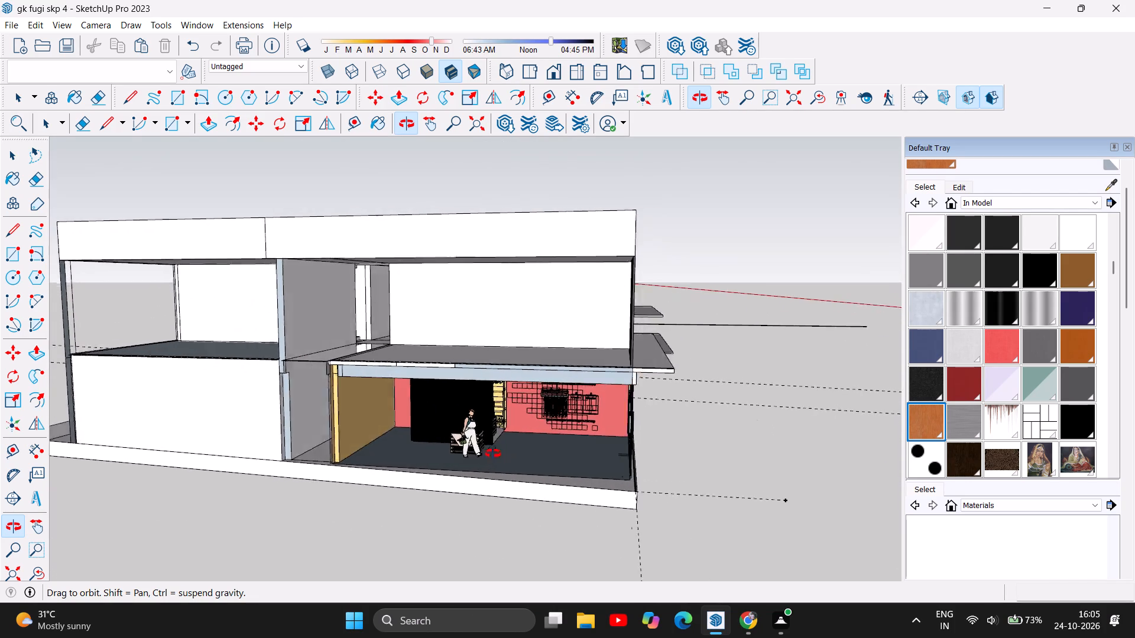
drag(493, 454, 390, 451)
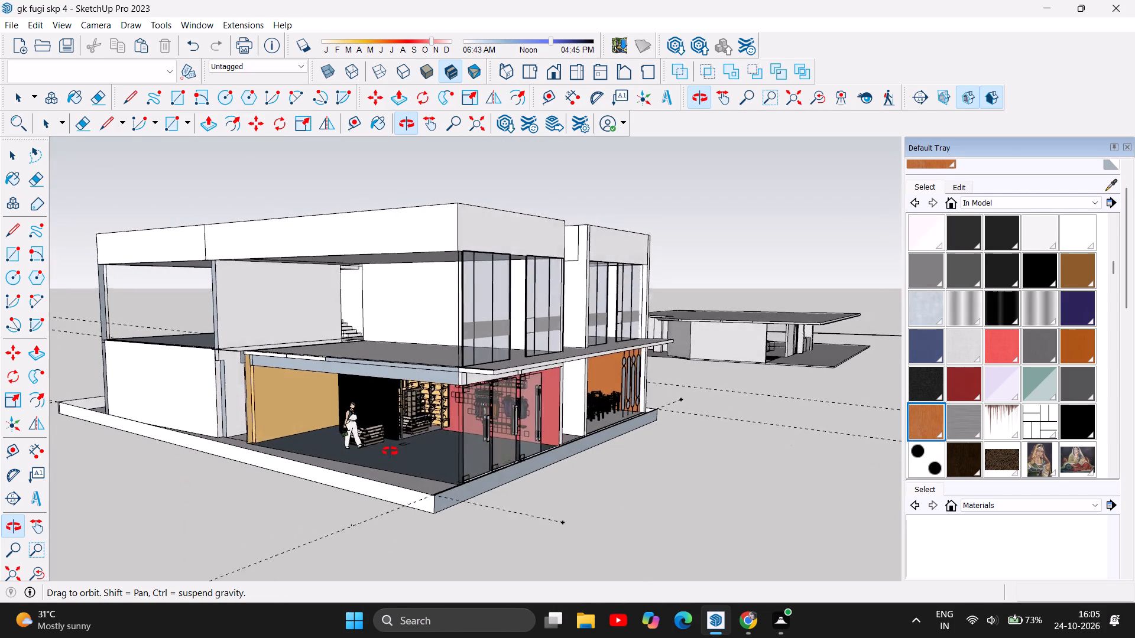
drag(390, 451, 544, 452)
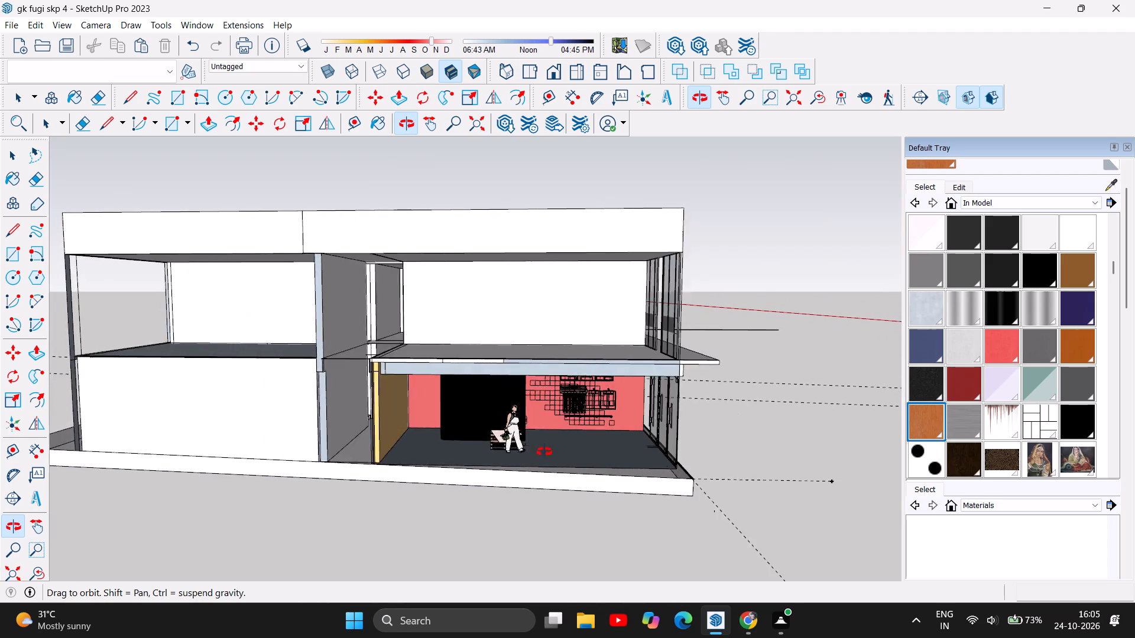
drag(544, 452, 461, 476)
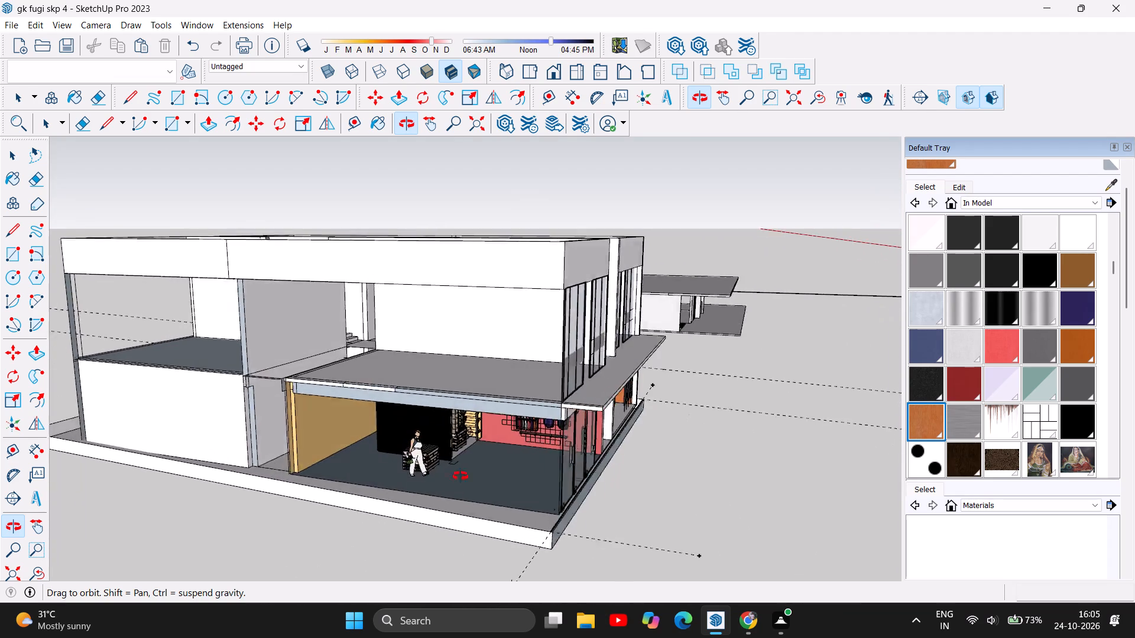
drag(461, 476, 582, 466)
drag(391, 392, 431, 387)
Examine the gap between the passage wall, the yellow wall's top and the first-floor slab edge up close, from above and below.
scroll(527, 342, up, 2)
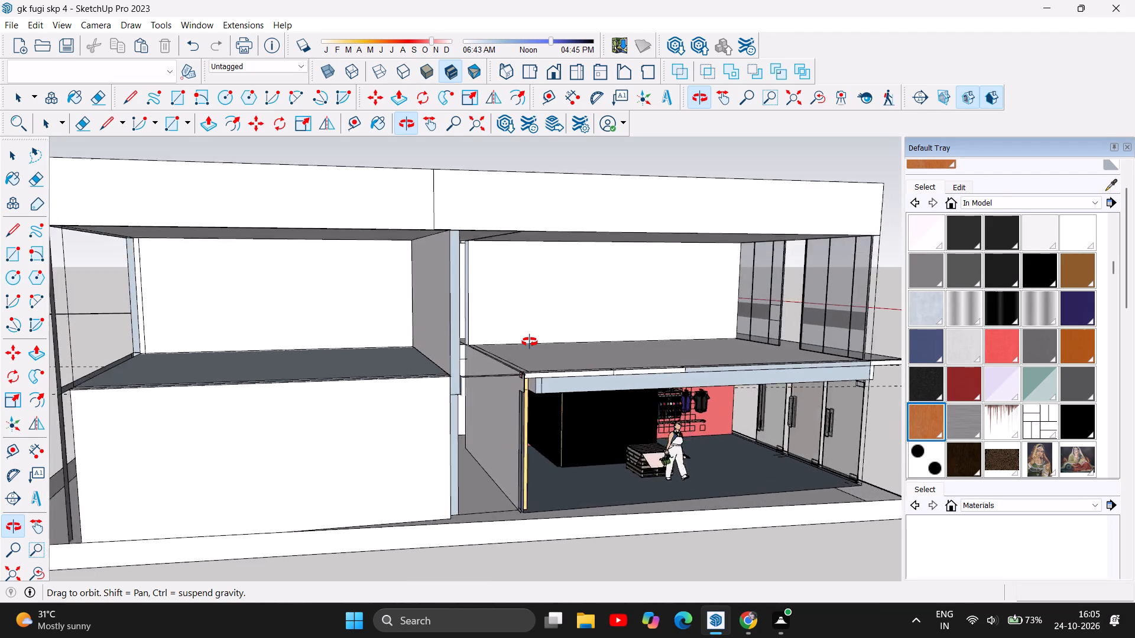
scroll(530, 342, up, 9)
drag(498, 425, 500, 420)
scroll(498, 420, up, 7)
drag(480, 414, 482, 396)
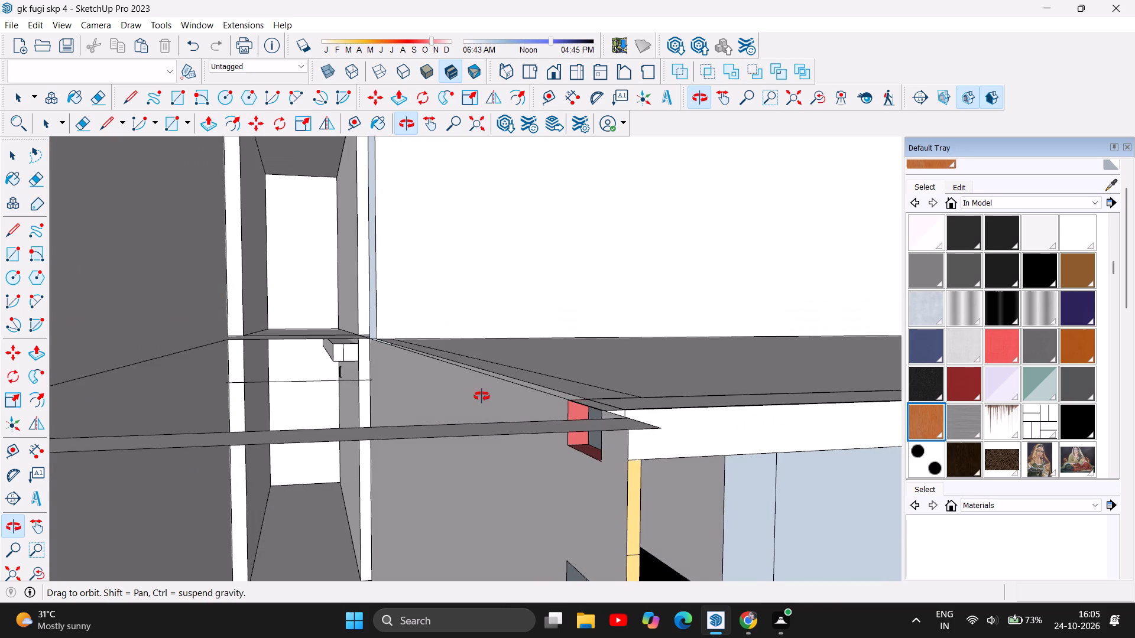
drag(482, 396, 330, 289)
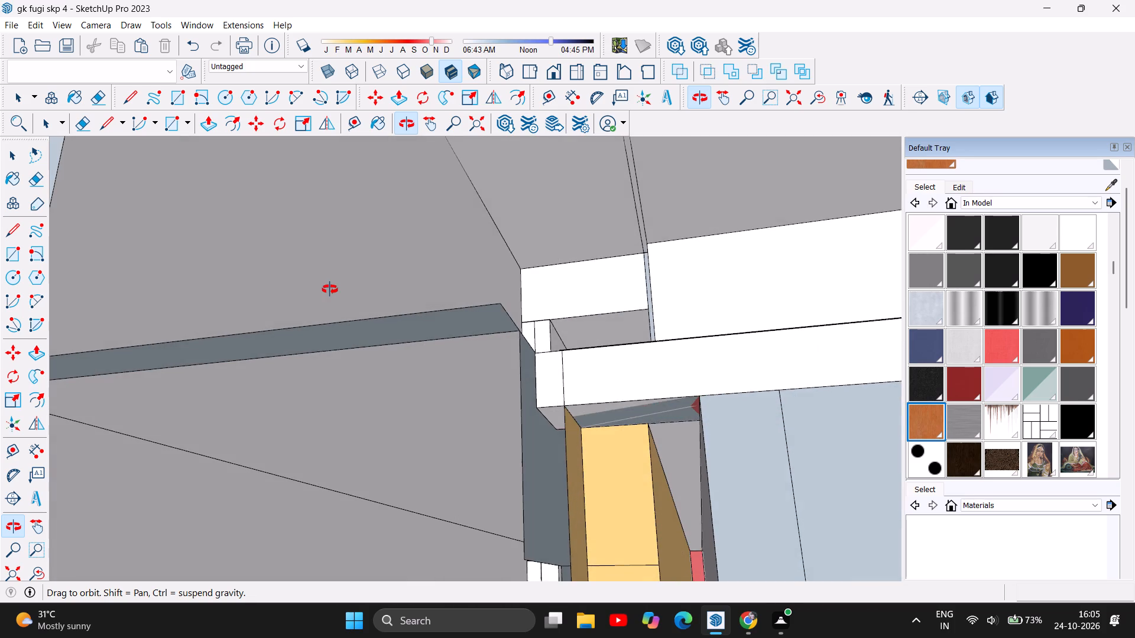
drag(330, 289, 453, 410)
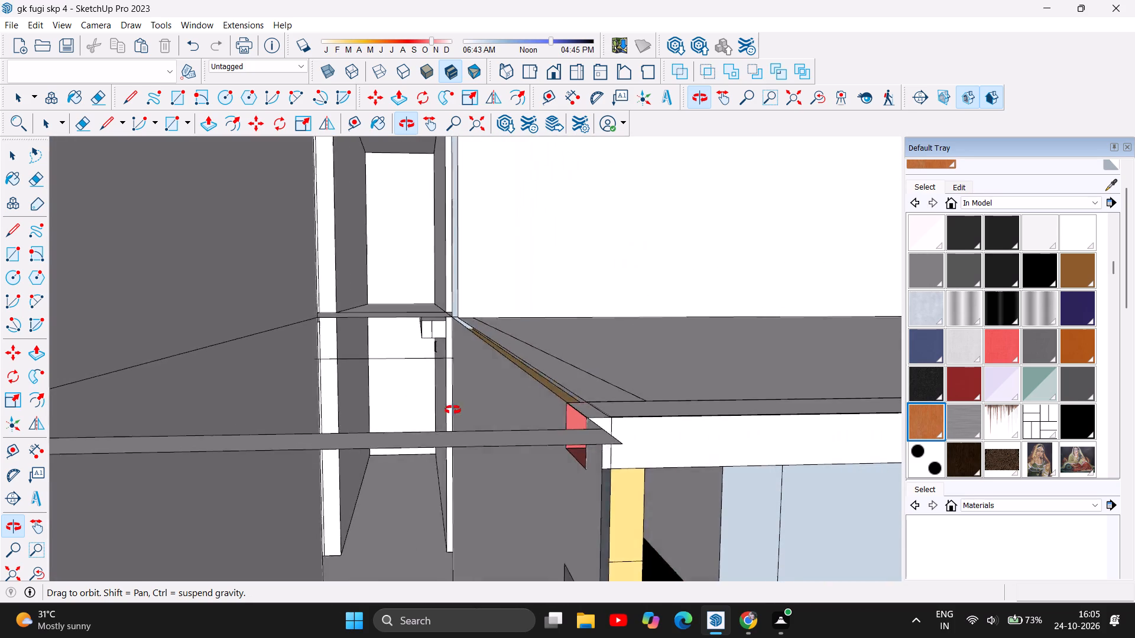
drag(453, 410, 505, 414)
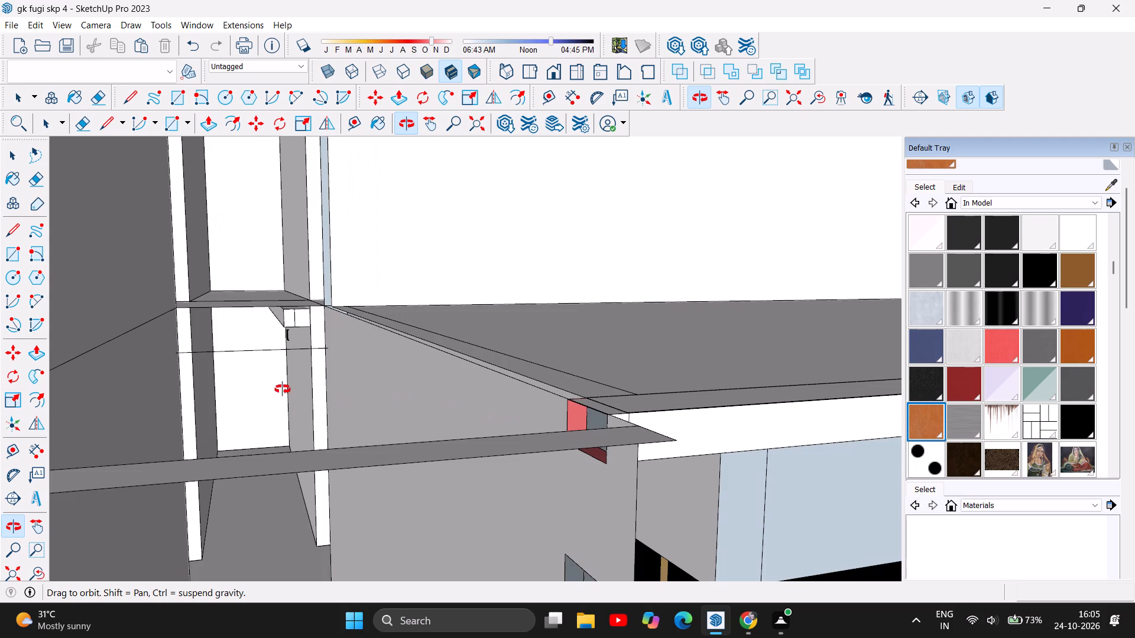
scroll(321, 369, up, 5)
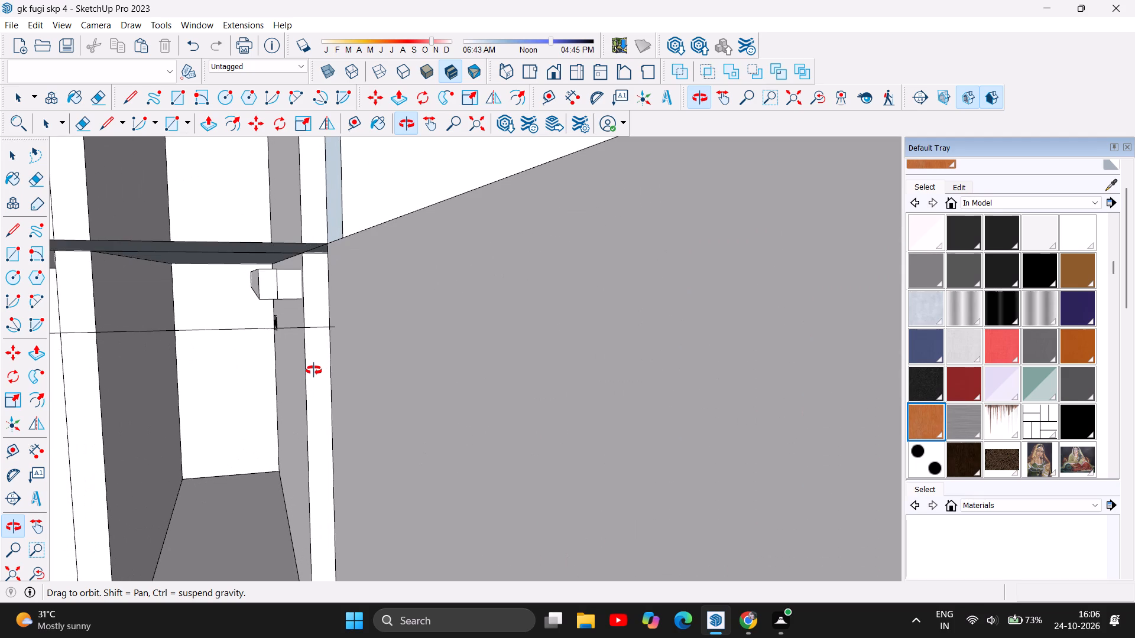
click(264, 305)
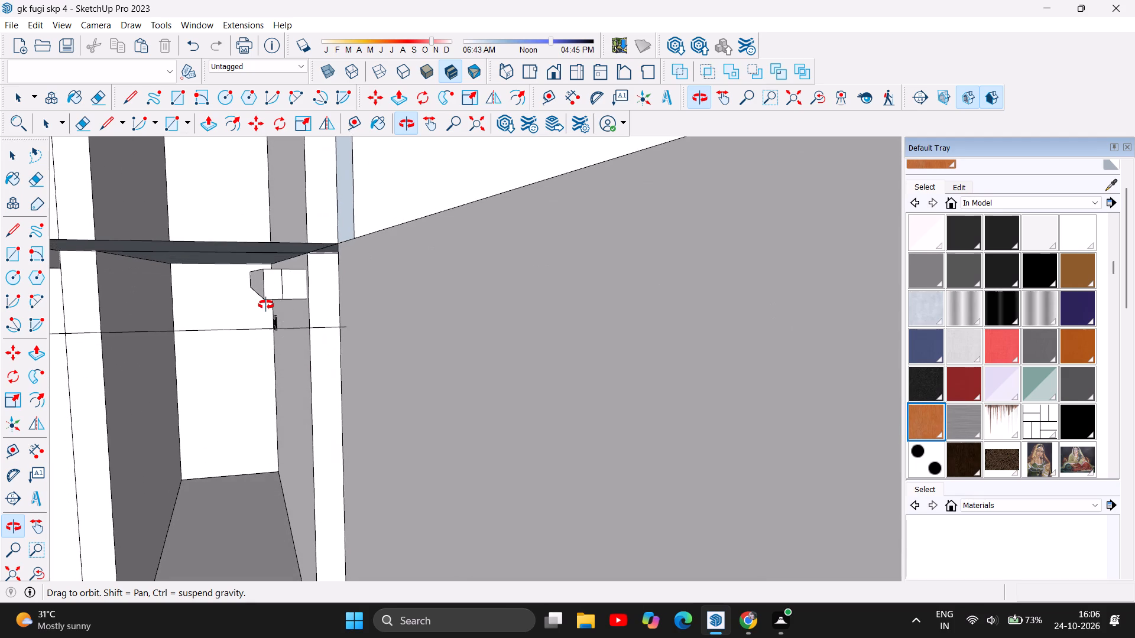
scroll(264, 263, up, 6)
scroll(281, 271, down, 7)
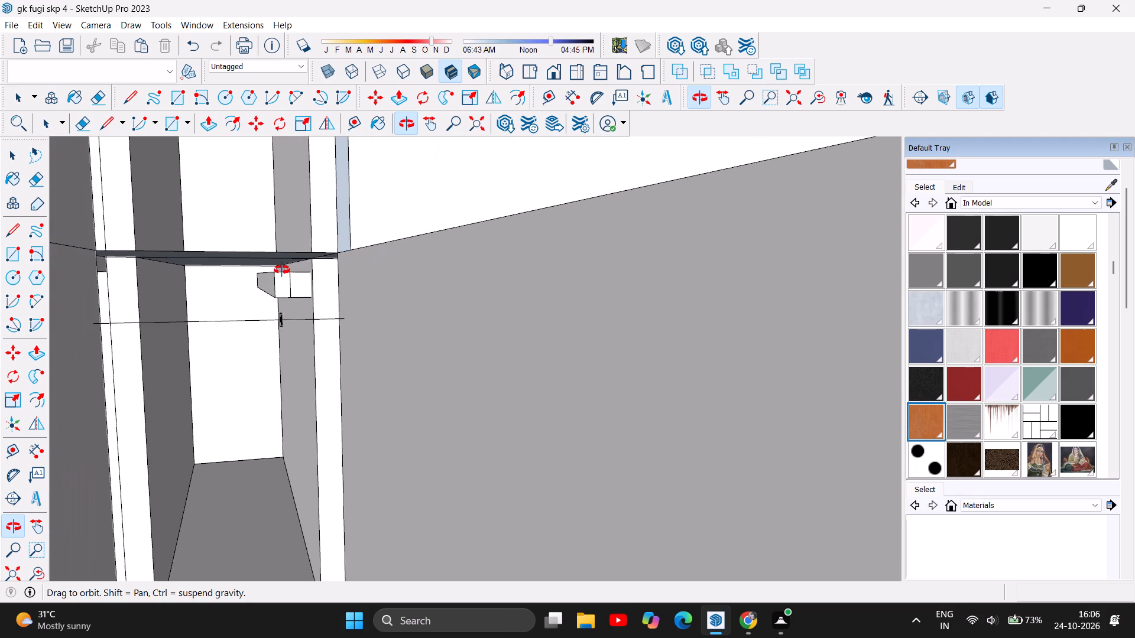
scroll(282, 270, down, 1)
drag(252, 298, 255, 320)
scroll(255, 320, down, 3)
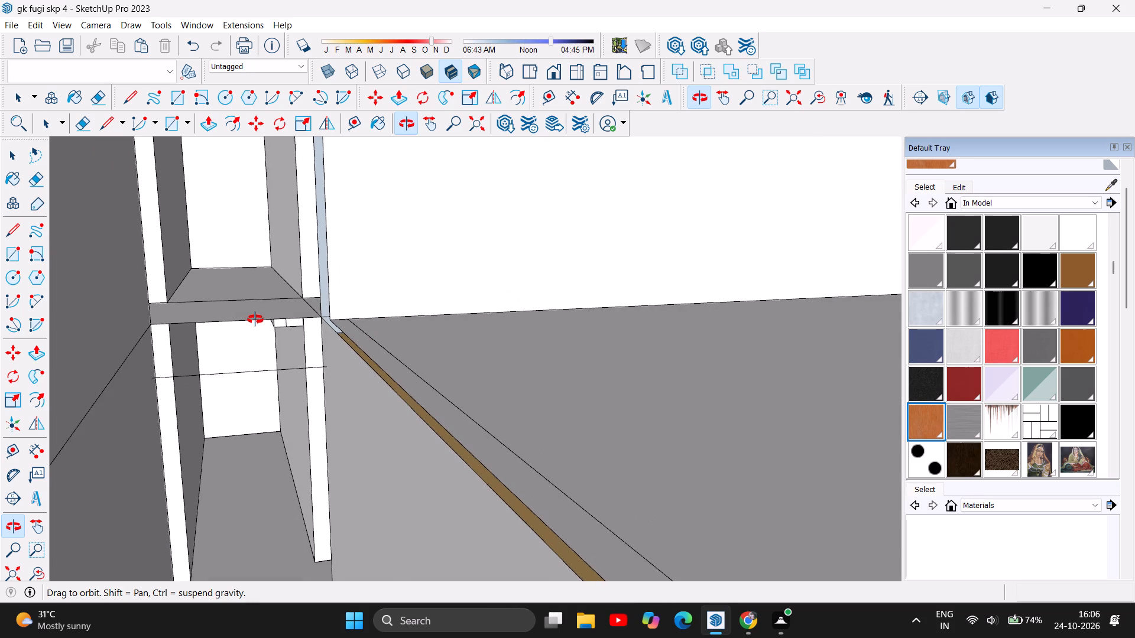
scroll(255, 320, down, 1)
Push/Pull the long side face inside the gap above the yellow wall about 8 11/16" across to the passage wall.
scroll(362, 415, up, 4)
scroll(472, 376, up, 3)
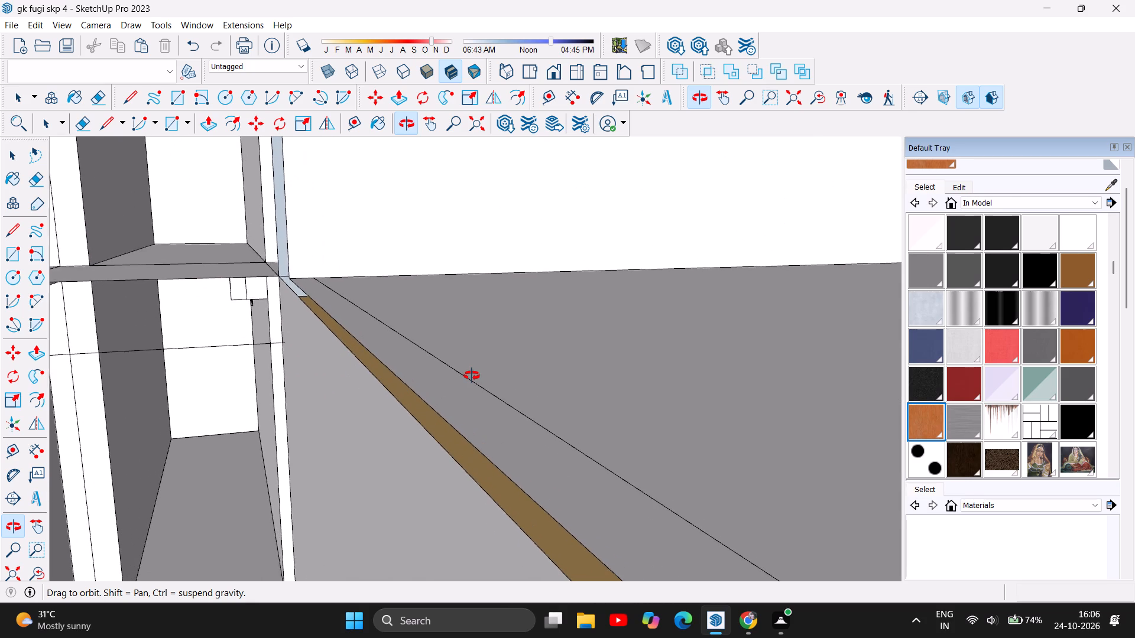
scroll(472, 376, up, 3)
drag(462, 440, 391, 342)
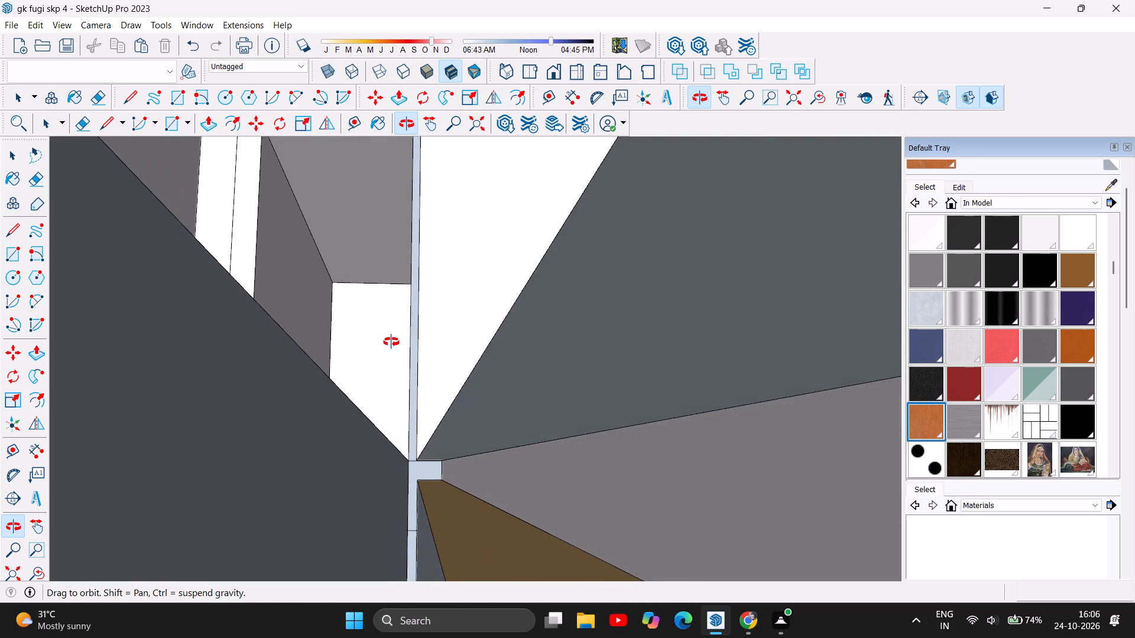
drag(391, 342, 385, 338)
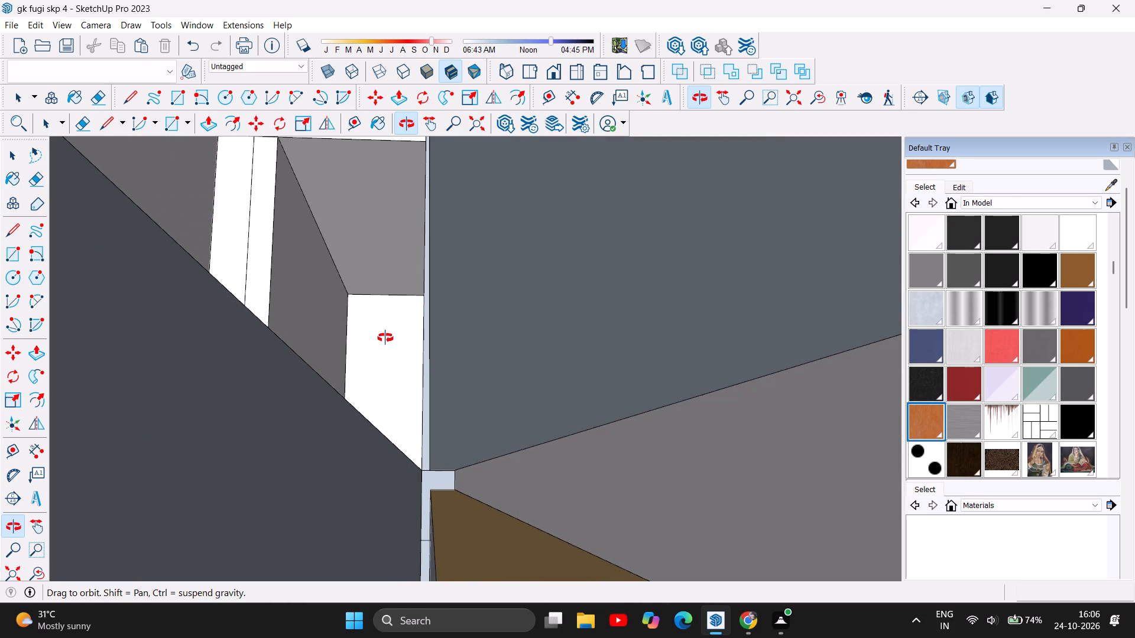
click(203, 125)
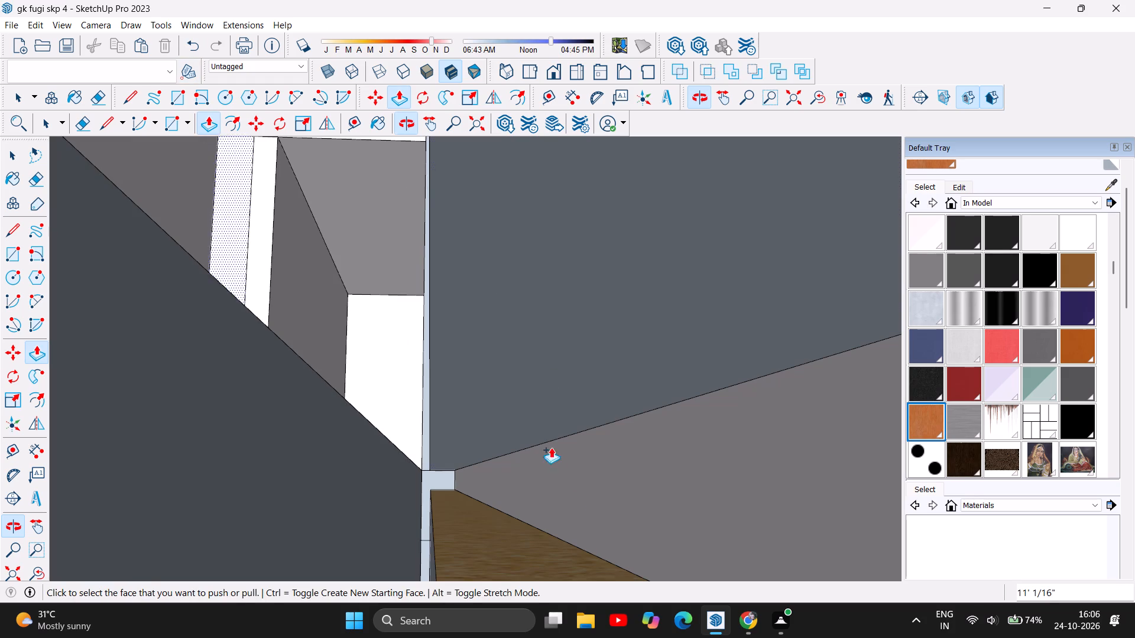
drag(581, 495, 440, 498)
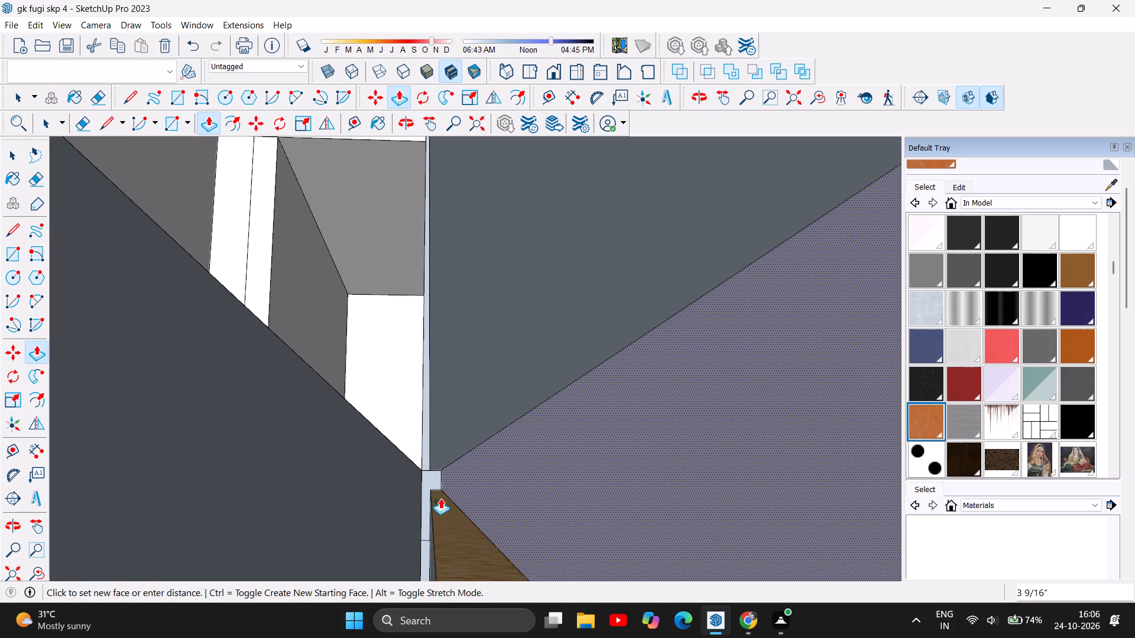
drag(440, 498, 281, 489)
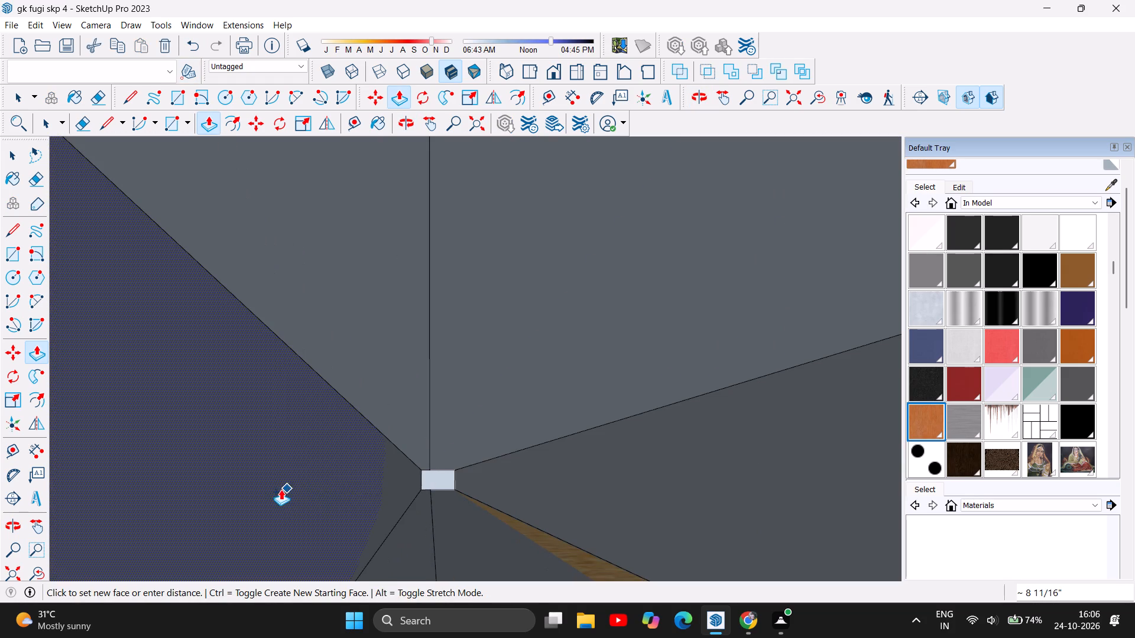
scroll(547, 444, down, 10)
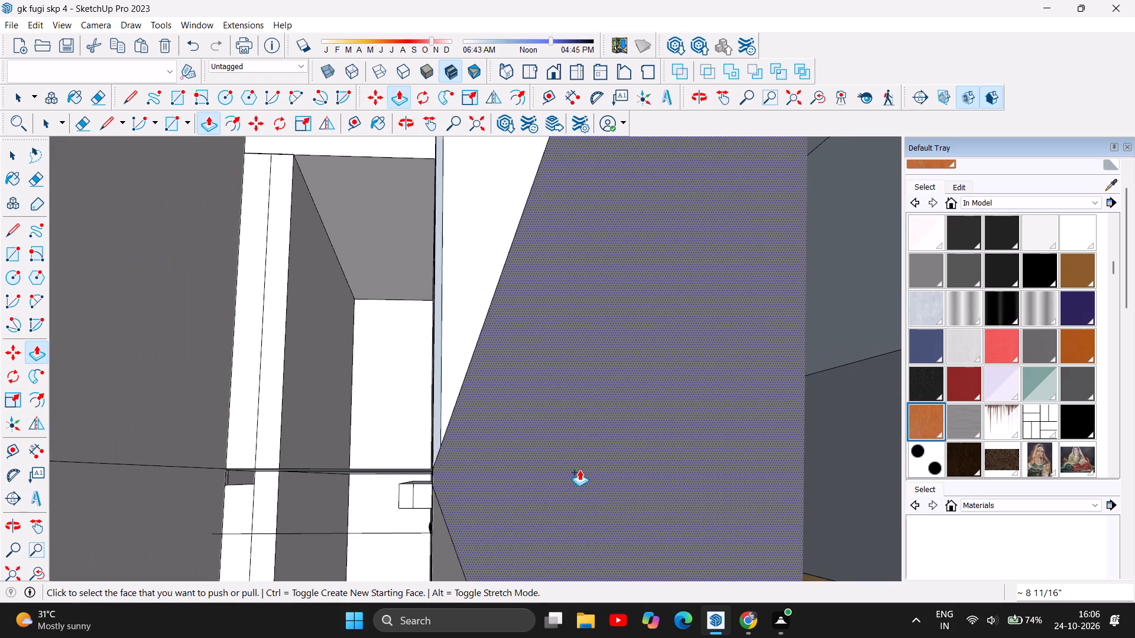
scroll(442, 340, down, 5)
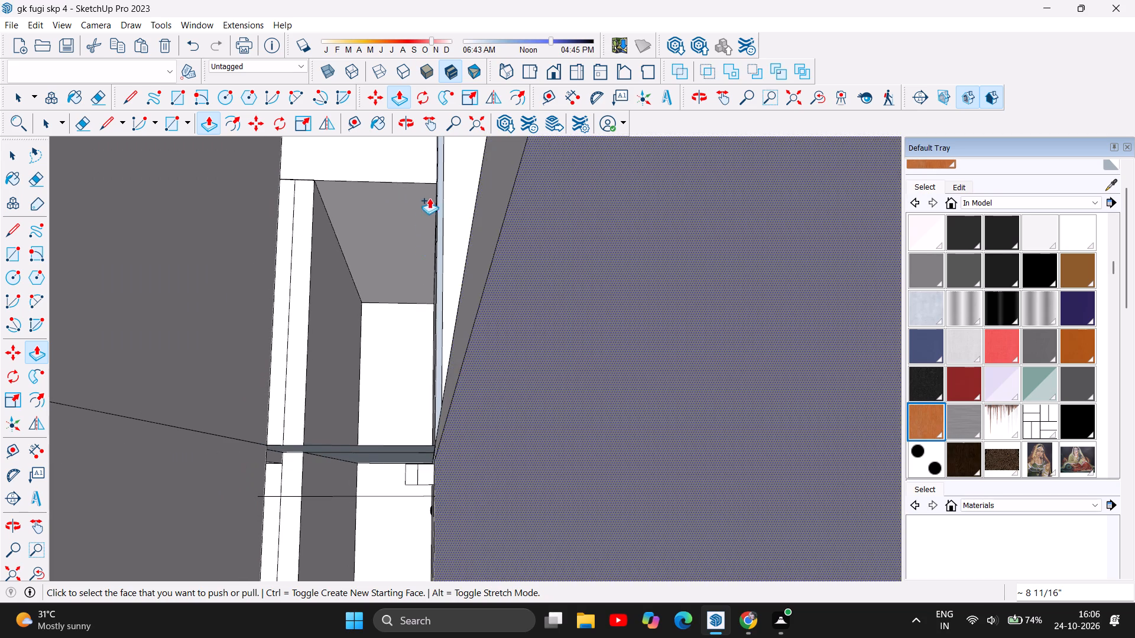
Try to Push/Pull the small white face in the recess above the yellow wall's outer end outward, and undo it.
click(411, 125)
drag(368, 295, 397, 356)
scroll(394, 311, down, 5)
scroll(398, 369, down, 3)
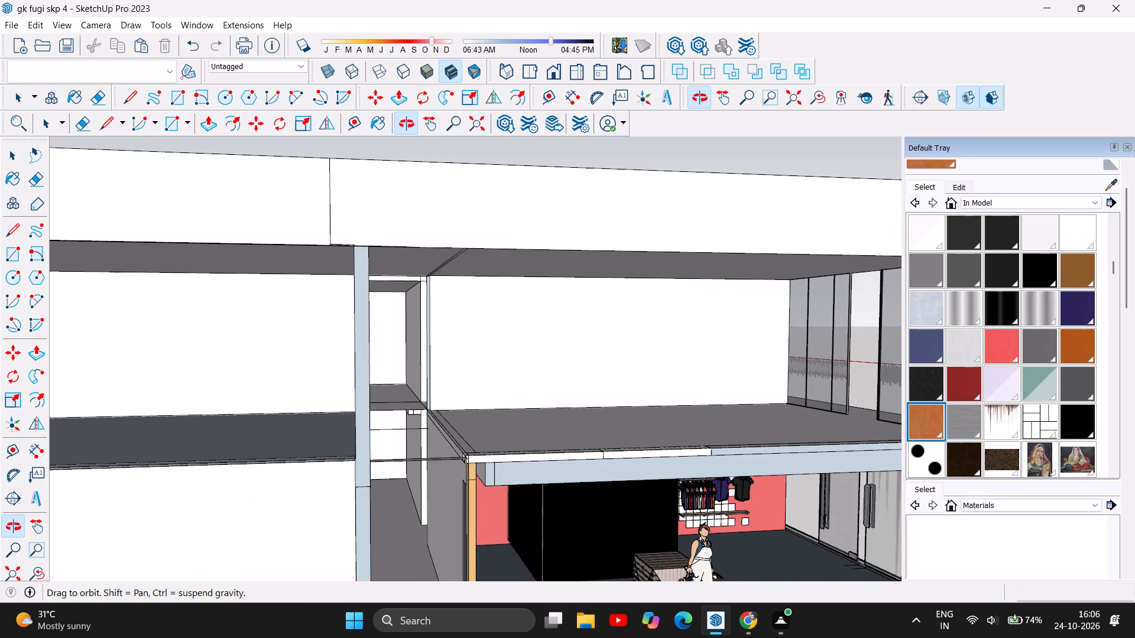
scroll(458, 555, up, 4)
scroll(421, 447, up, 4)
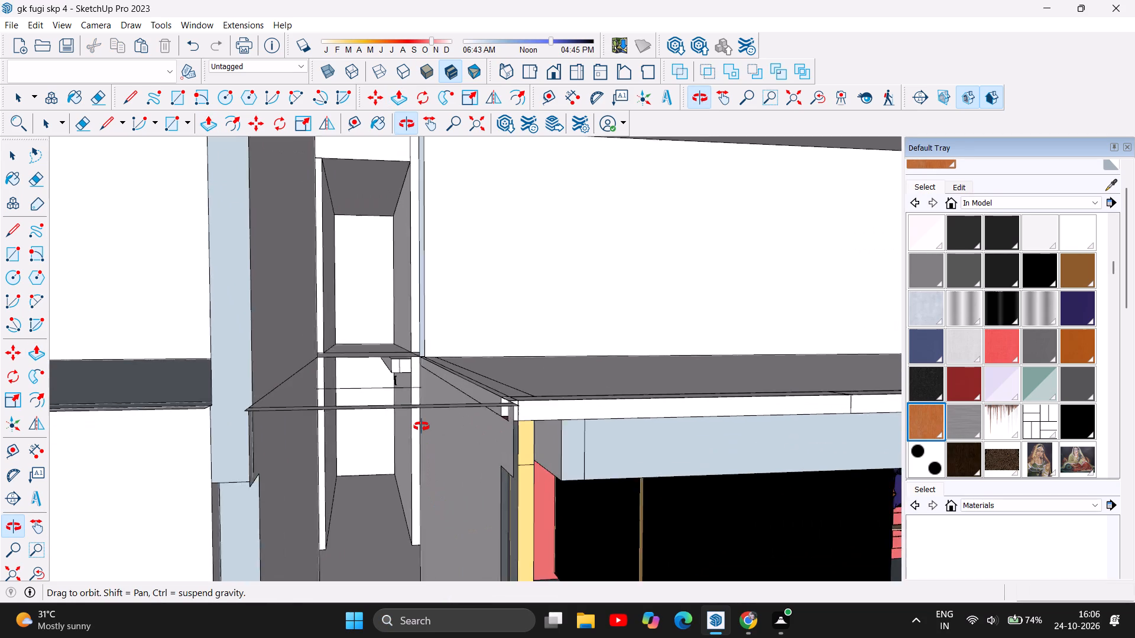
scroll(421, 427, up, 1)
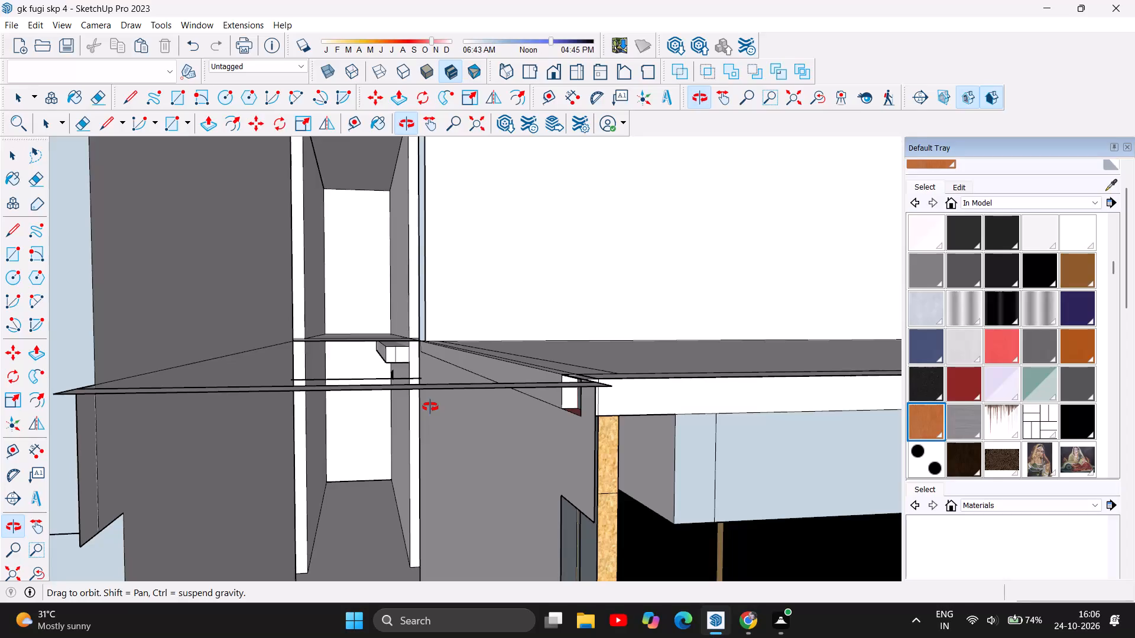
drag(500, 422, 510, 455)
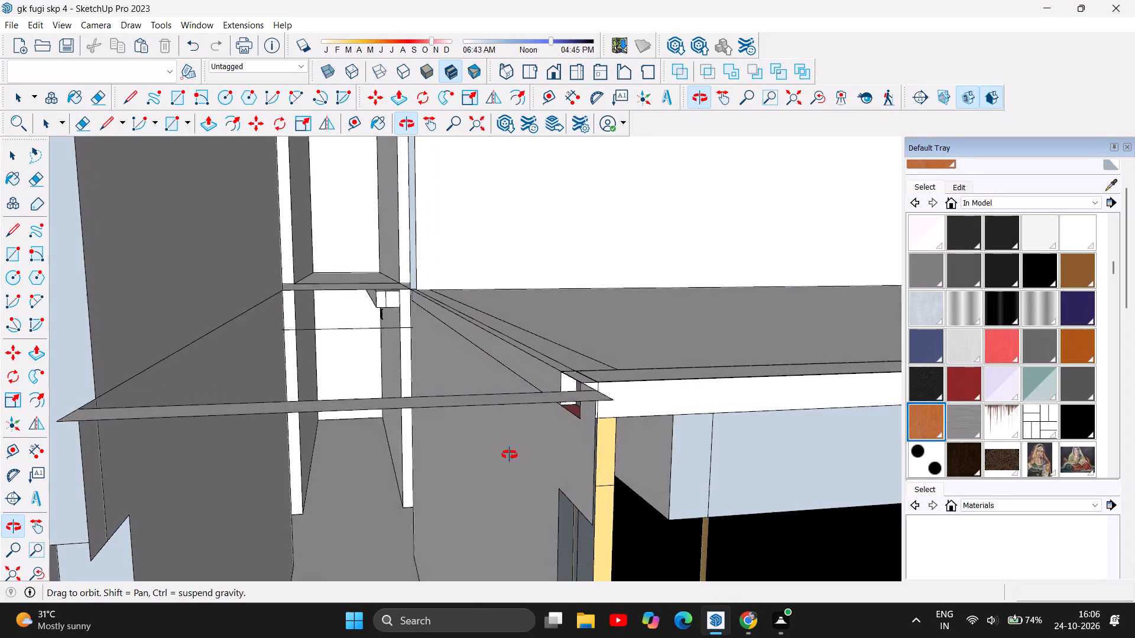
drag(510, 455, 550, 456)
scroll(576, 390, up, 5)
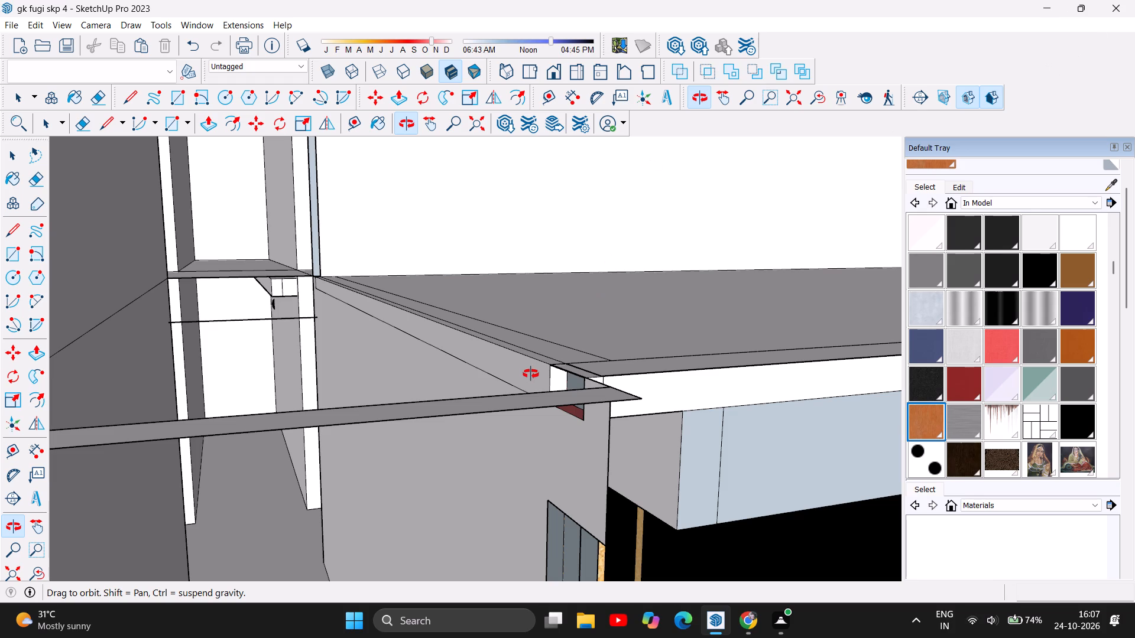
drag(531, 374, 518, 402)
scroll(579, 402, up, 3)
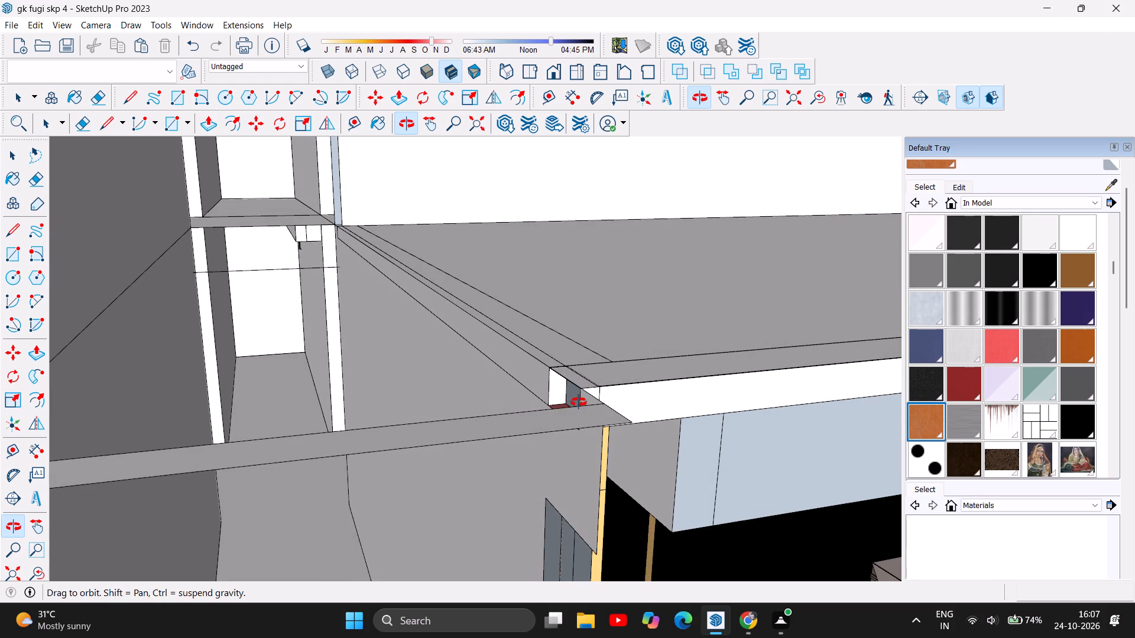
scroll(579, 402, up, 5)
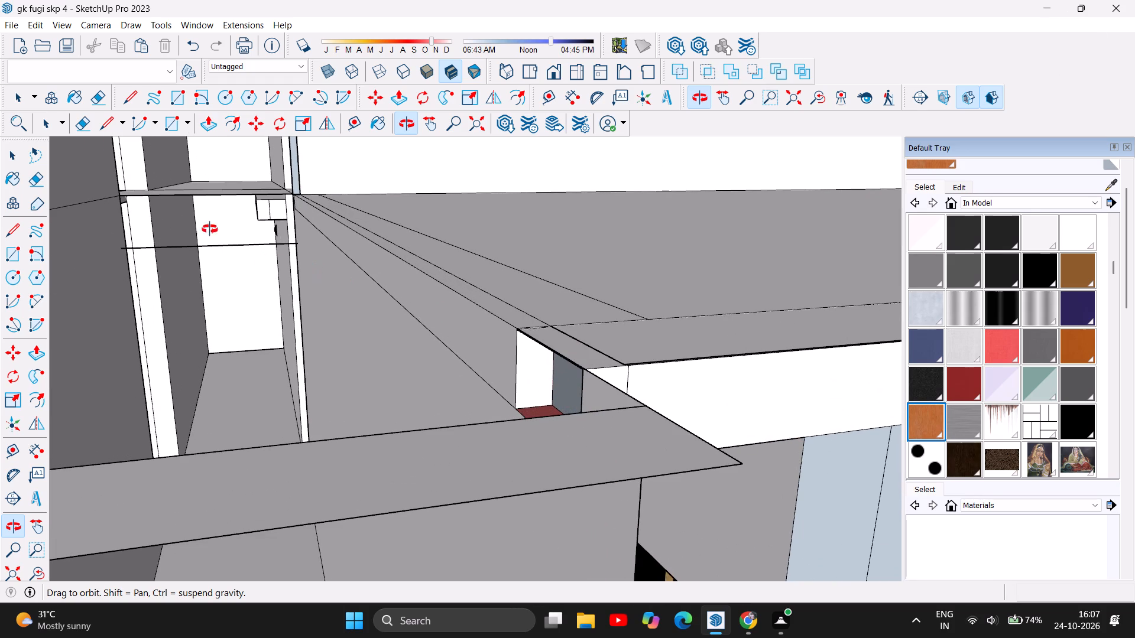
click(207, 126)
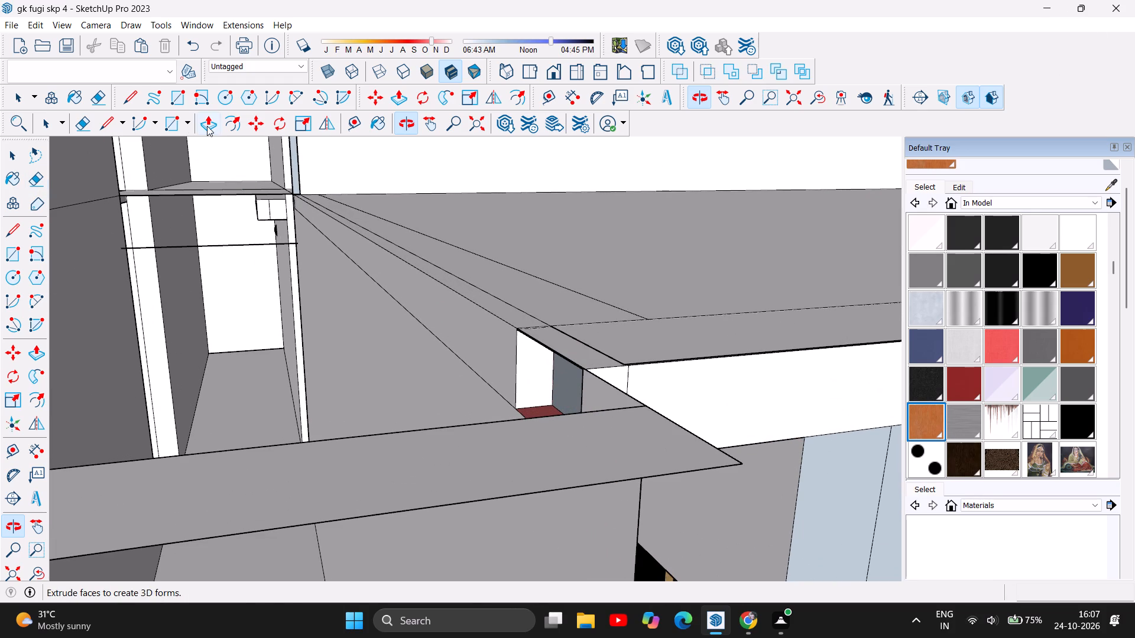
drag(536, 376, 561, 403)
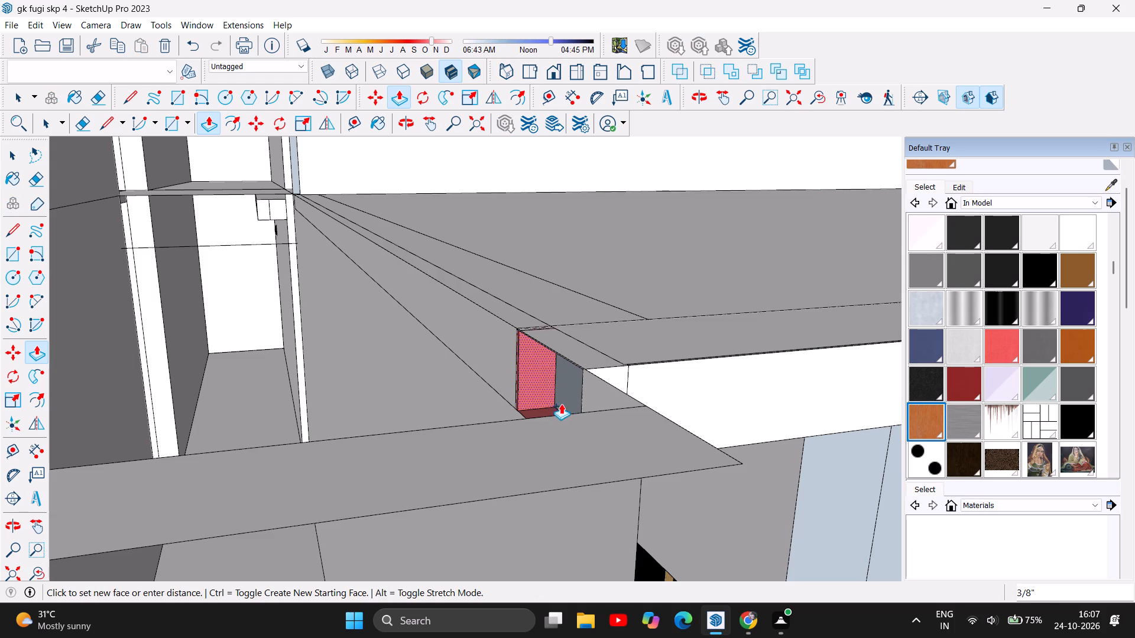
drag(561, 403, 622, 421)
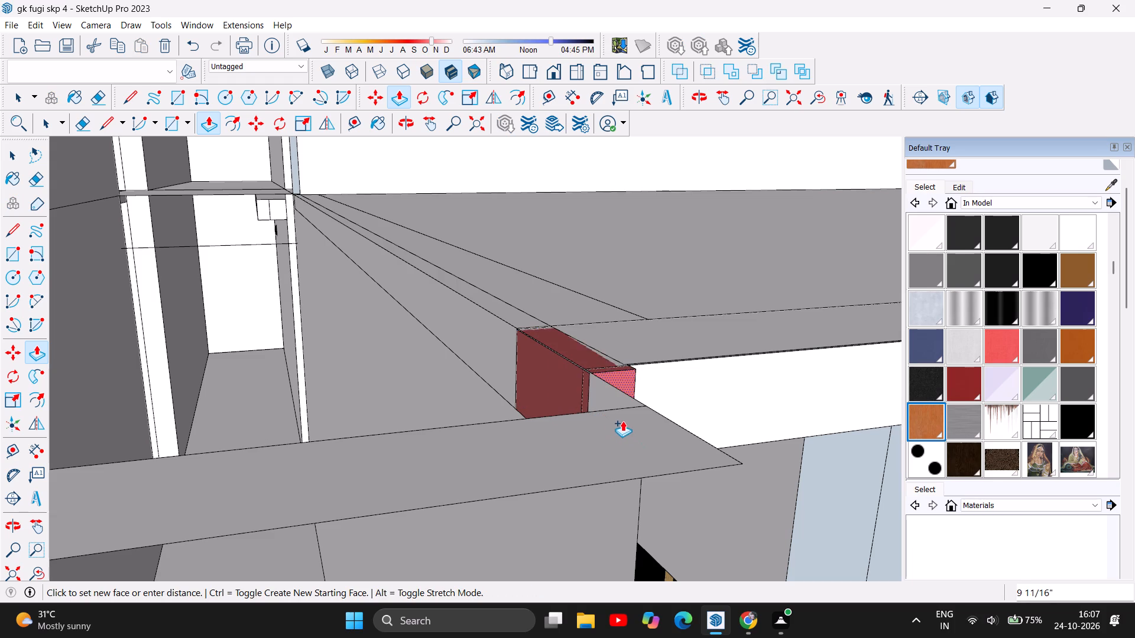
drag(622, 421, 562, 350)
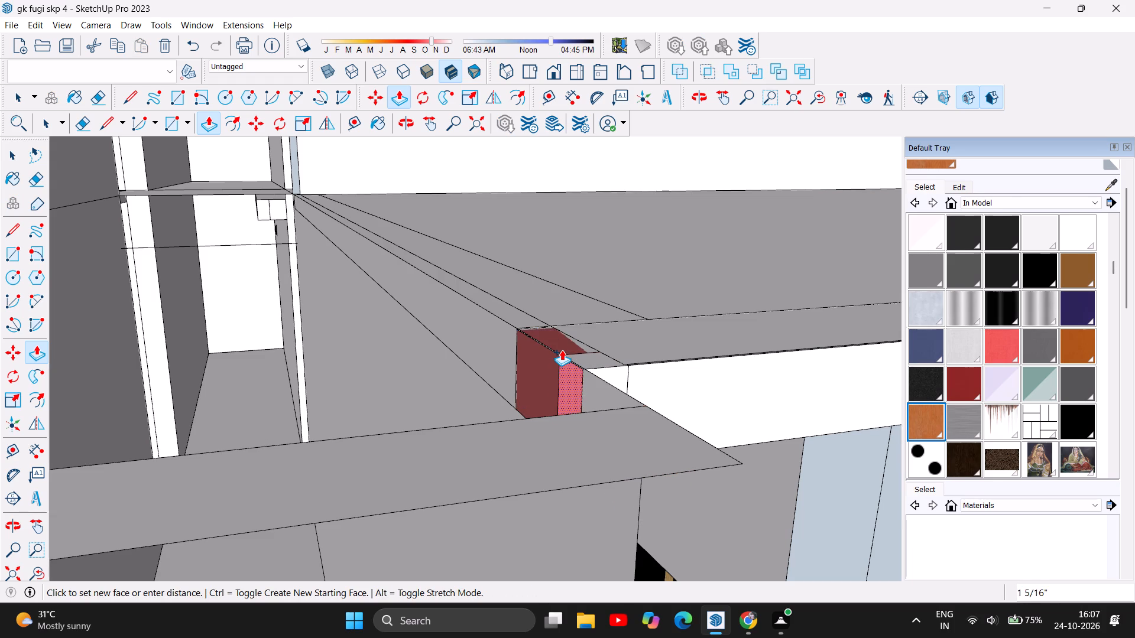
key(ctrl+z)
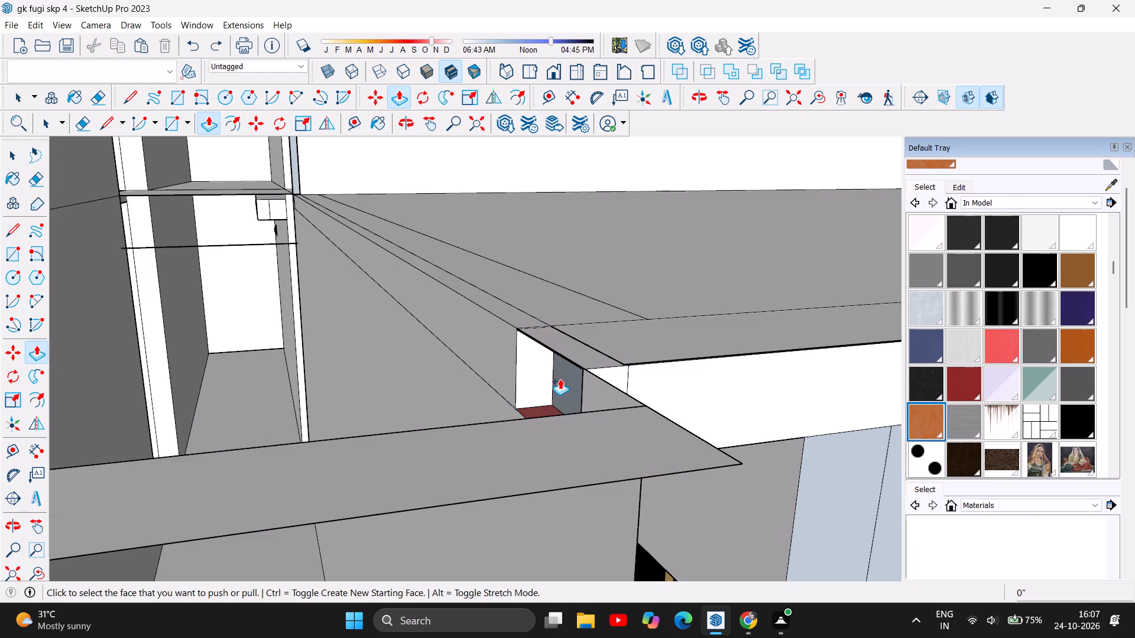
Push/Pull the small white face in the recess above the yellow wall's outer end outward about 9 1/8".
drag(533, 360, 543, 373)
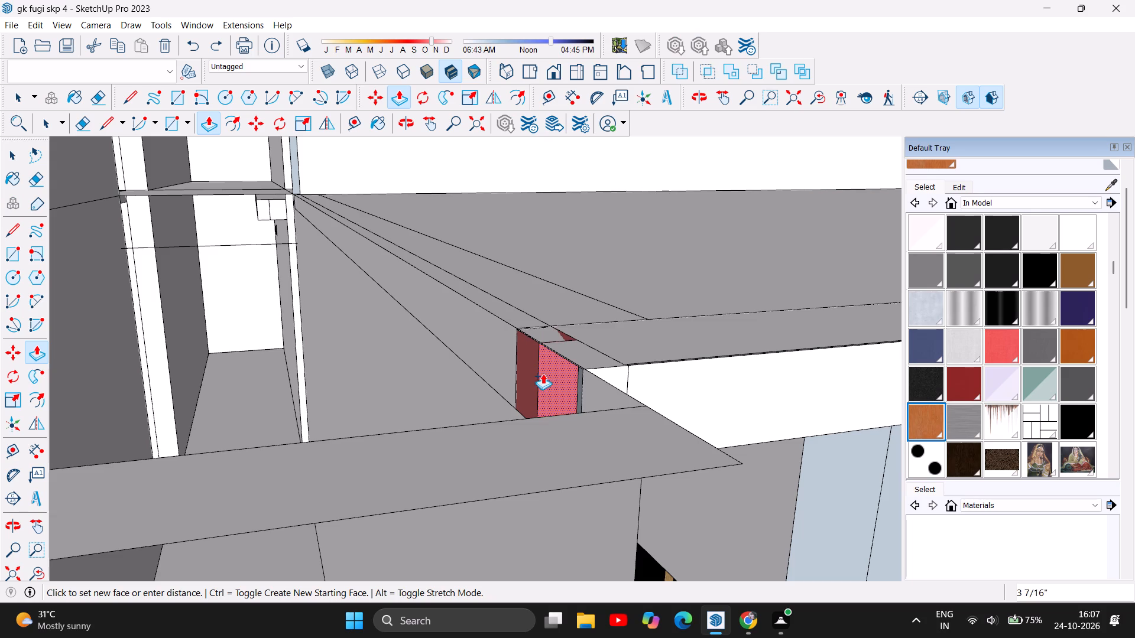
drag(543, 373, 607, 412)
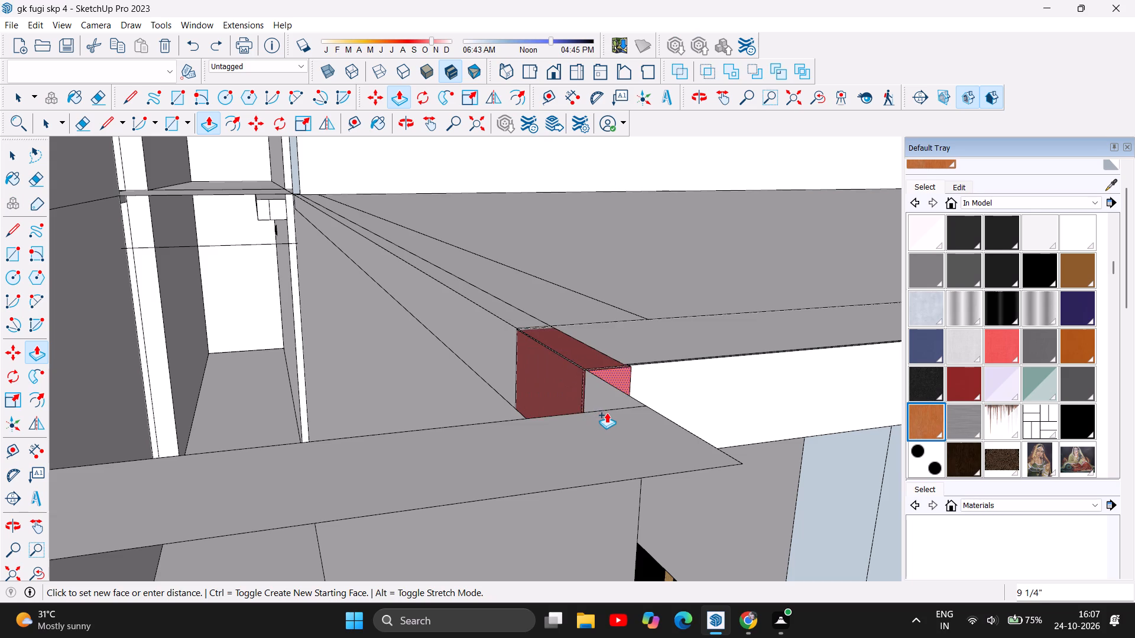
drag(607, 412, 596, 399)
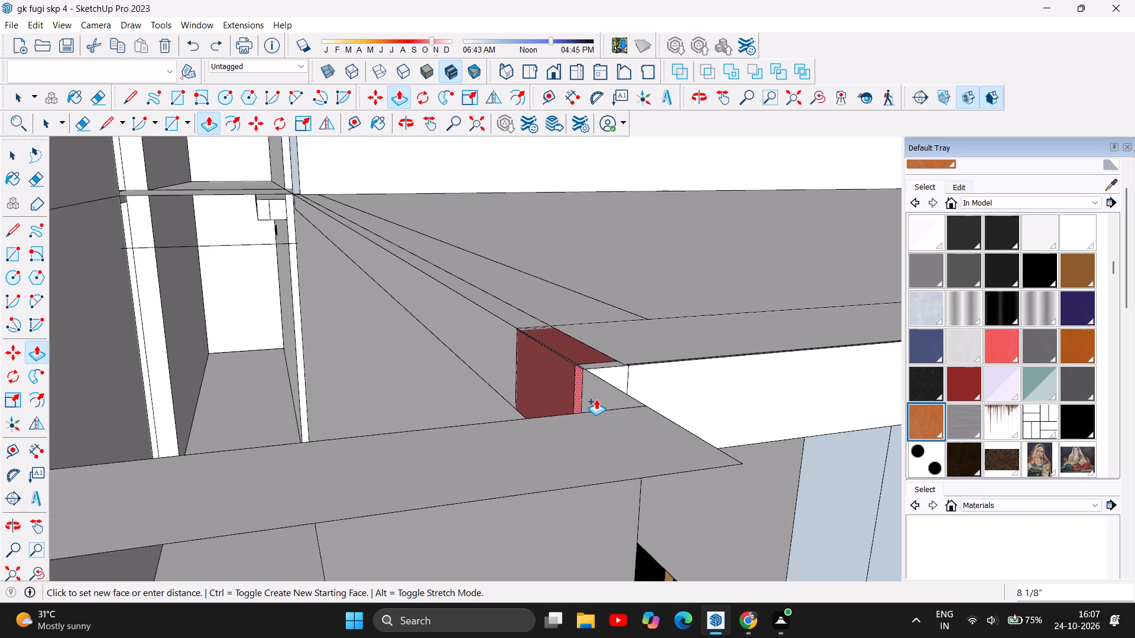
drag(596, 399, 605, 405)
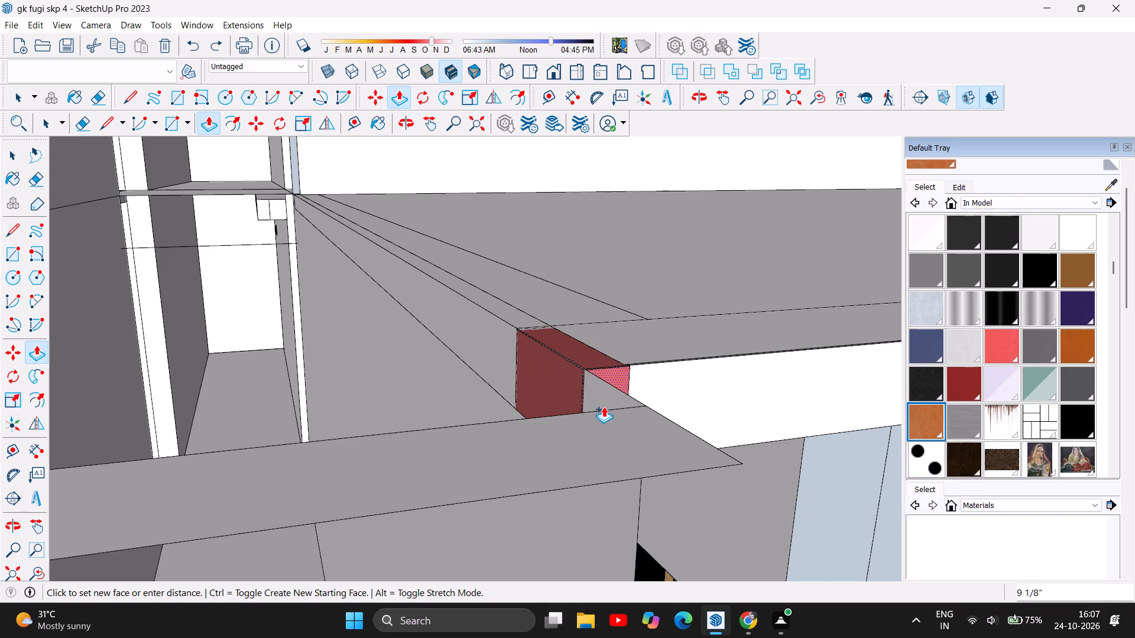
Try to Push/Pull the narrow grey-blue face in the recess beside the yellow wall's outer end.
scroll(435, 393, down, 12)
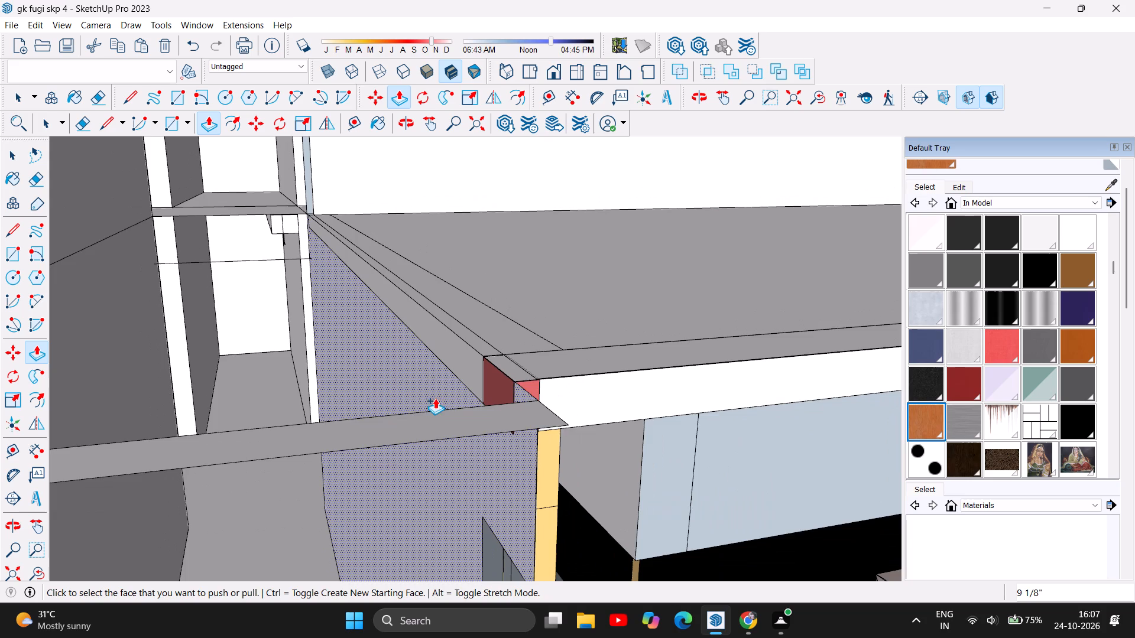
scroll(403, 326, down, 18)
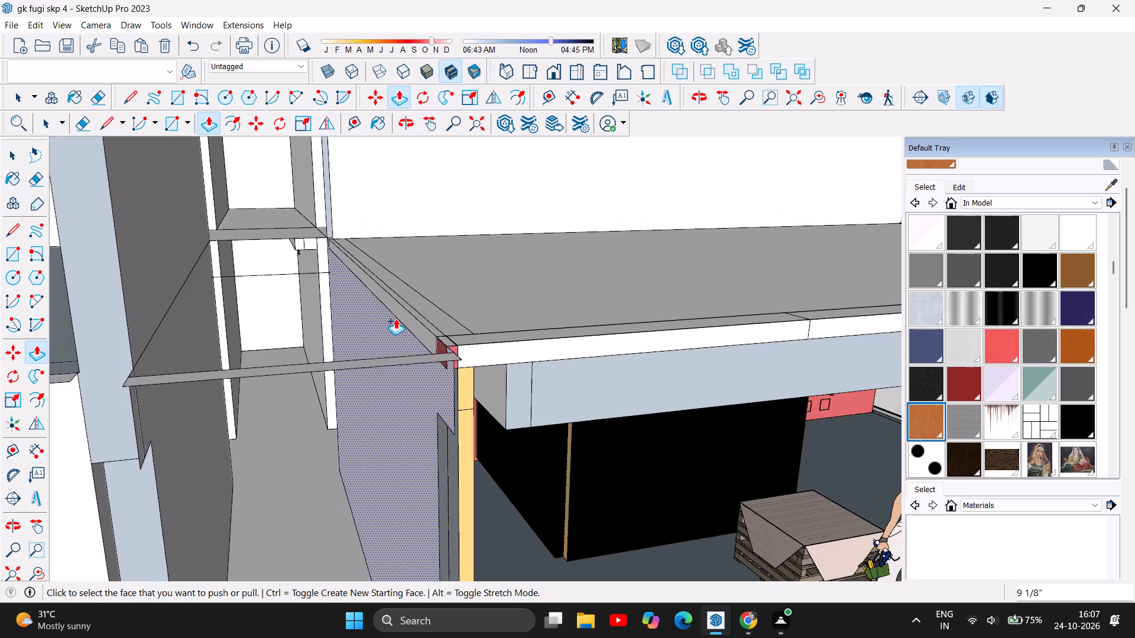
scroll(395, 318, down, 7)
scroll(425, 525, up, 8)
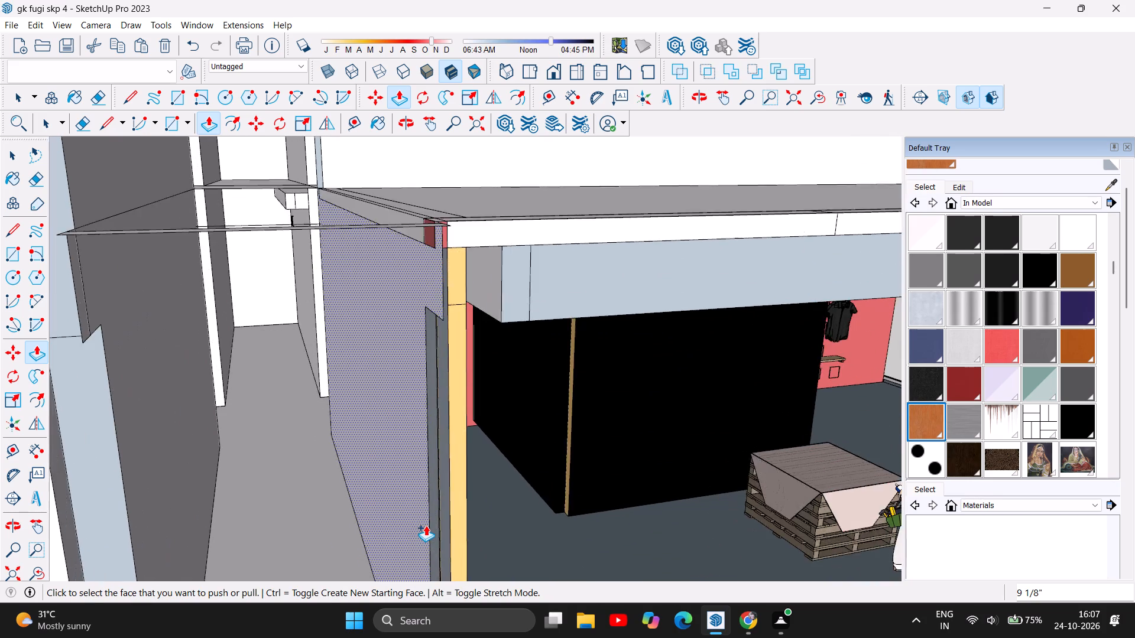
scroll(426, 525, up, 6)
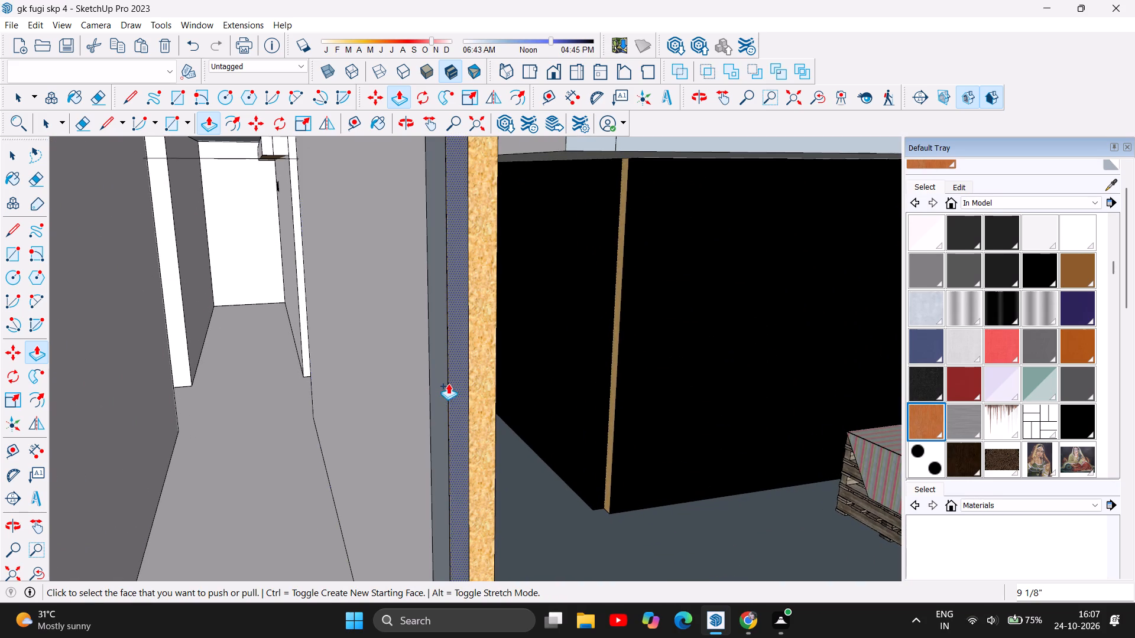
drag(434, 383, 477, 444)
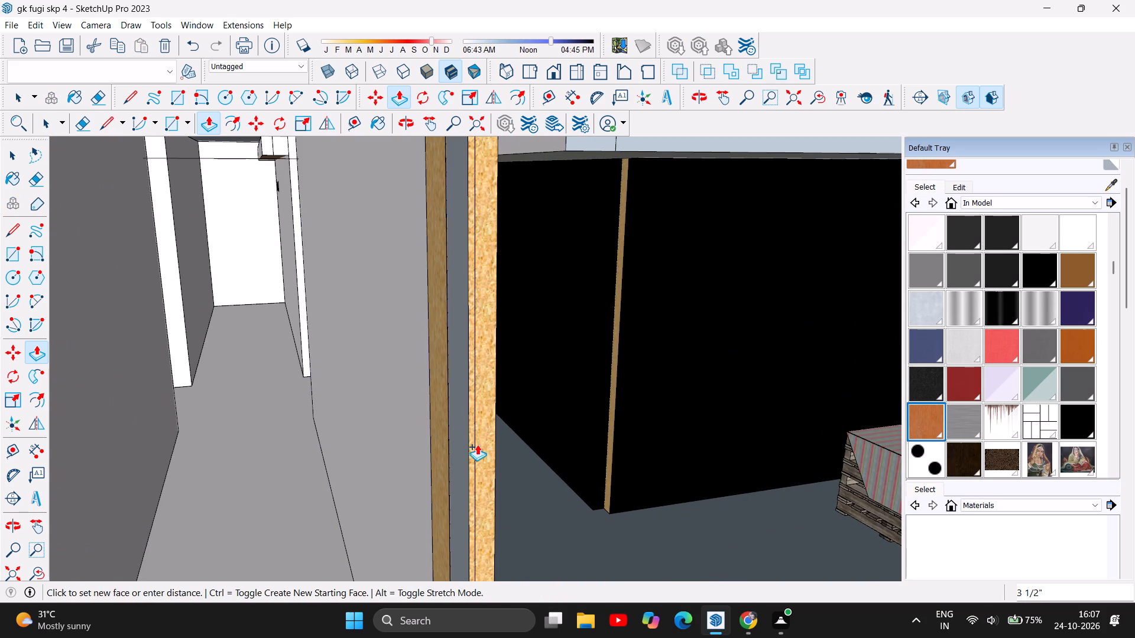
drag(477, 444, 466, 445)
Examine the open side, glass storefront and shop interior around the black partition and pink display wall from several angles.
scroll(461, 446, down, 5)
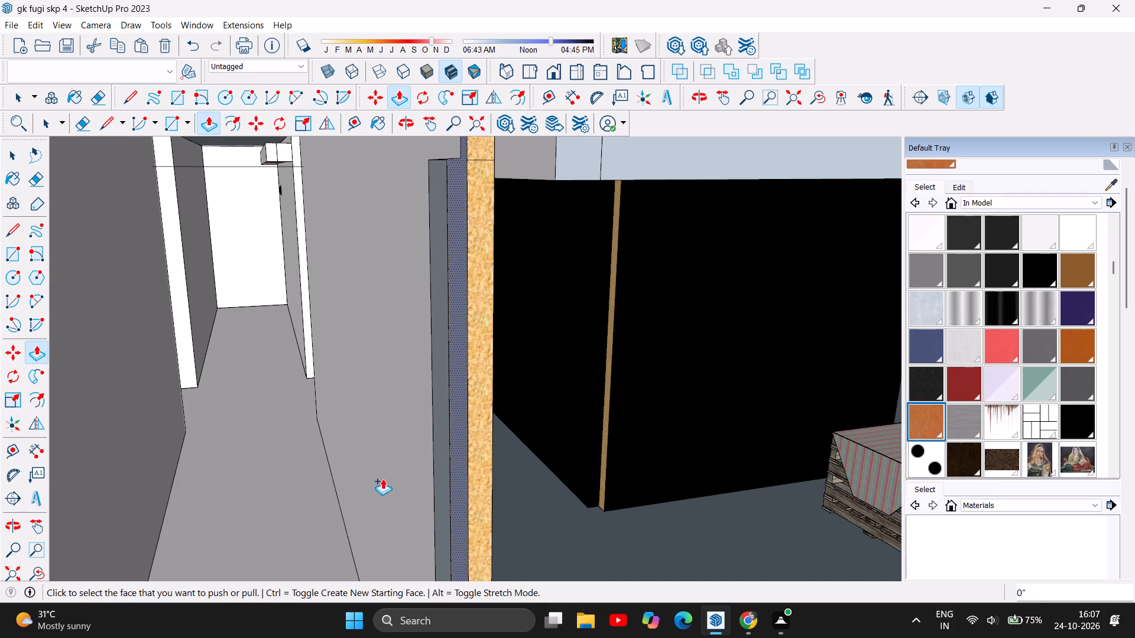
scroll(380, 480, down, 14)
scroll(351, 398, down, 7)
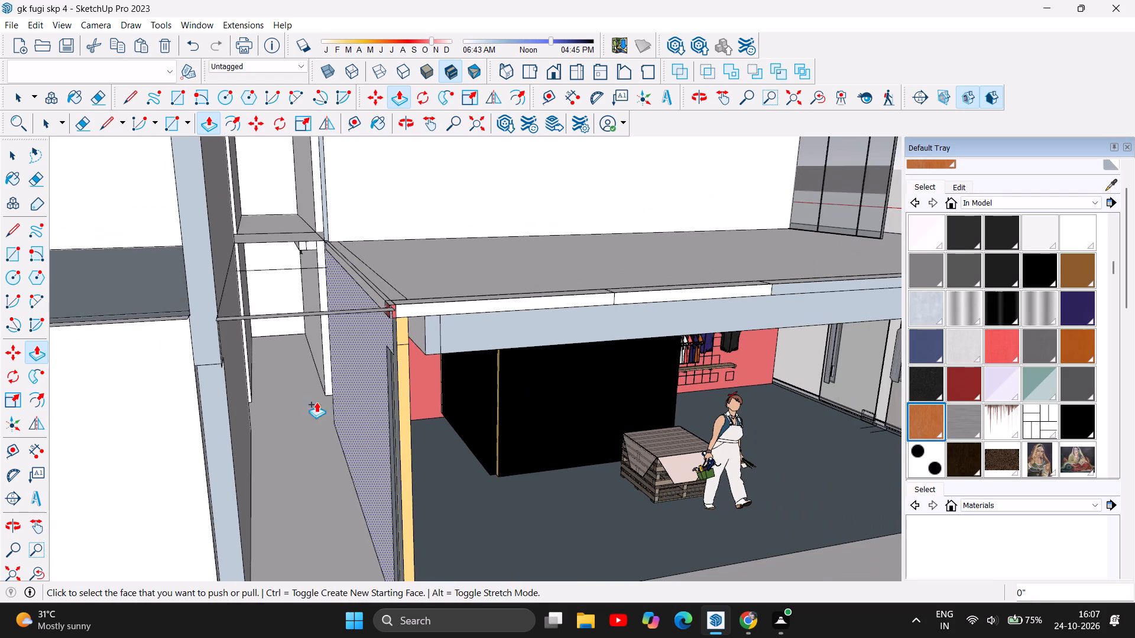
scroll(297, 407, down, 7)
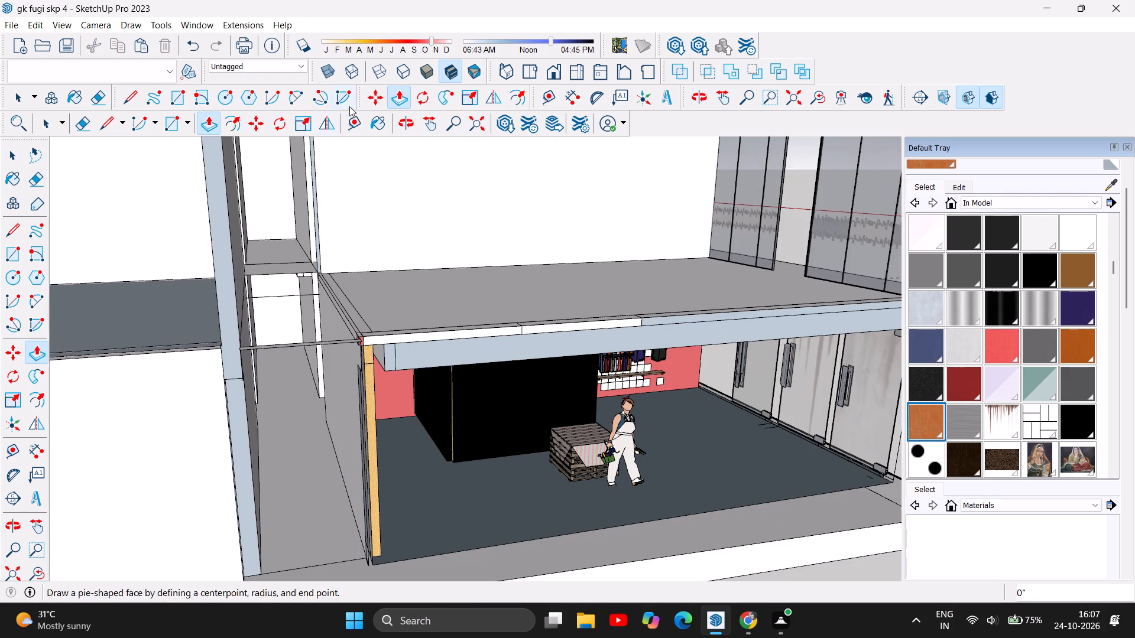
click(403, 122)
drag(590, 385, 519, 365)
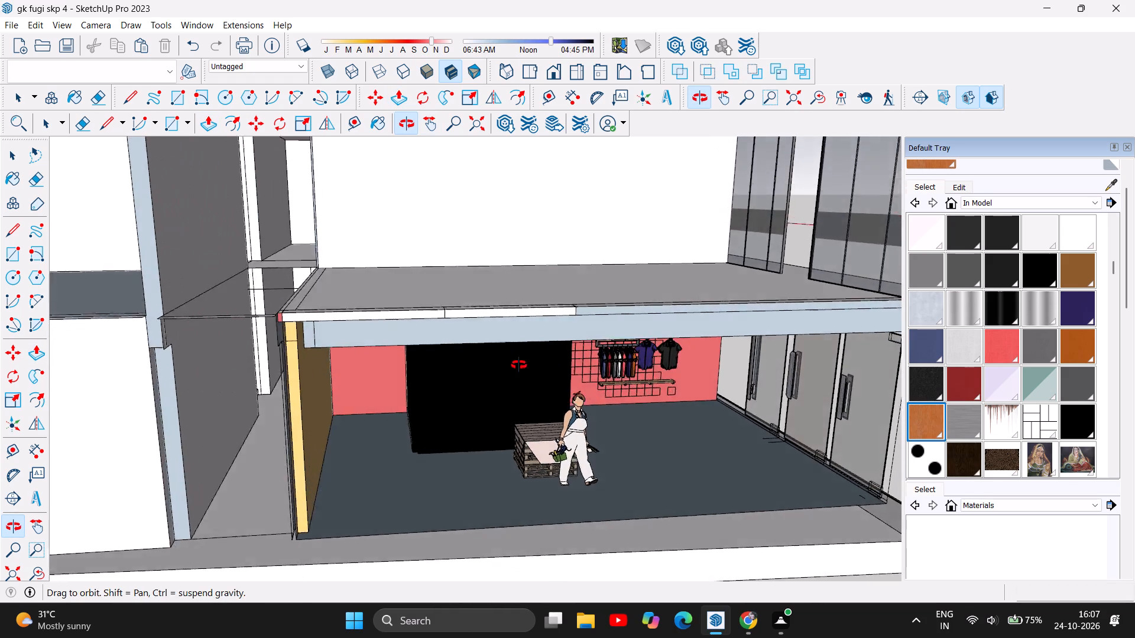
drag(519, 365, 209, 338)
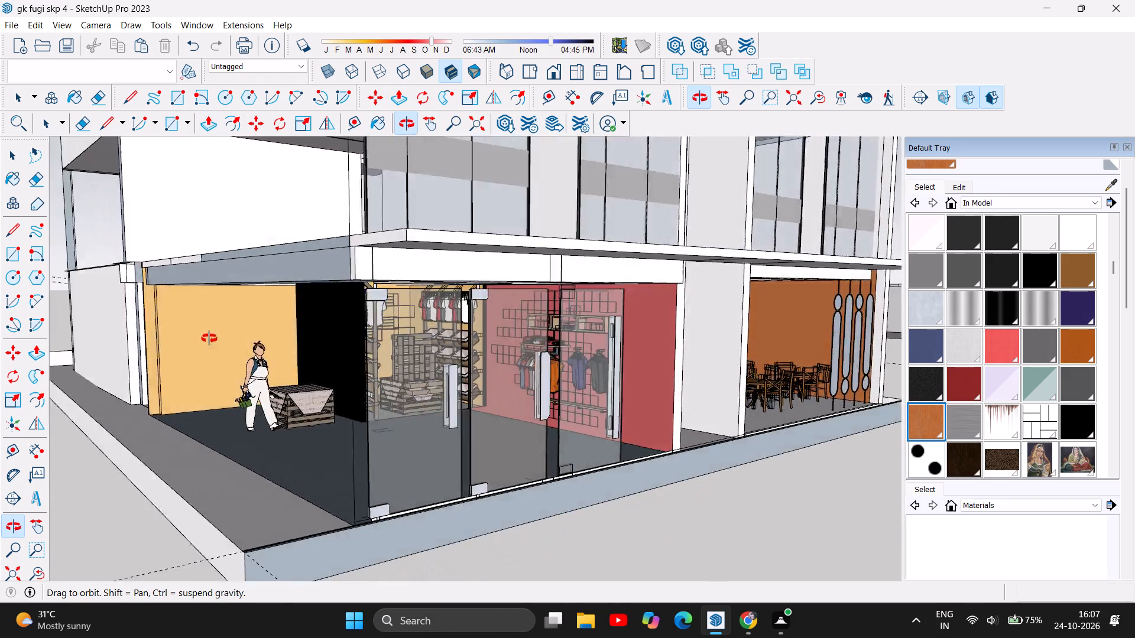
drag(209, 338, 179, 349)
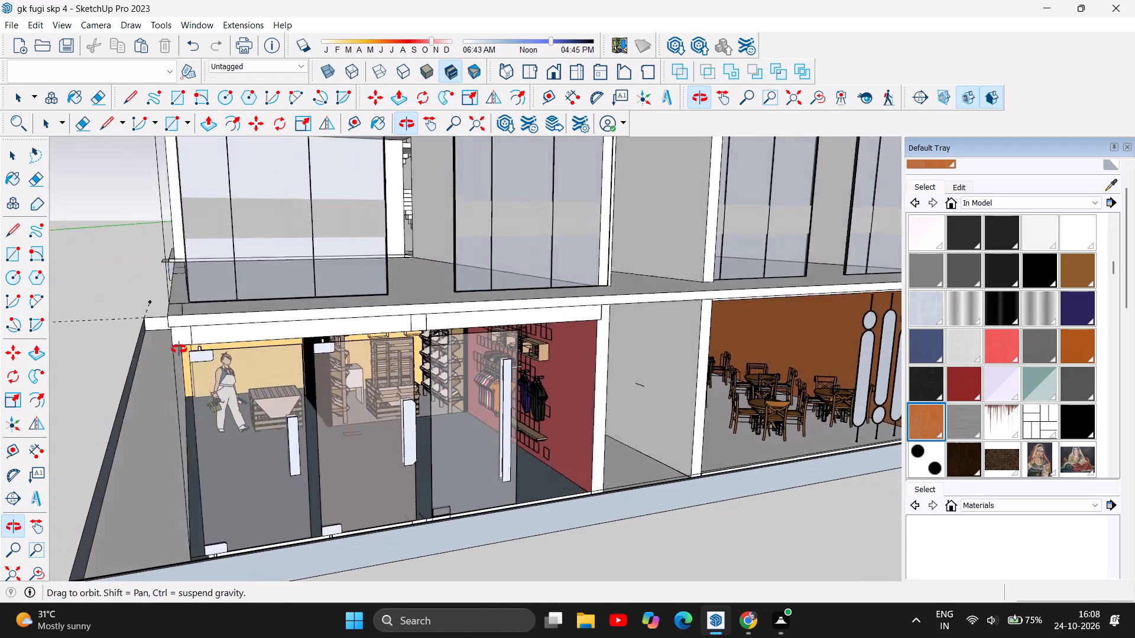
drag(179, 349, 493, 299)
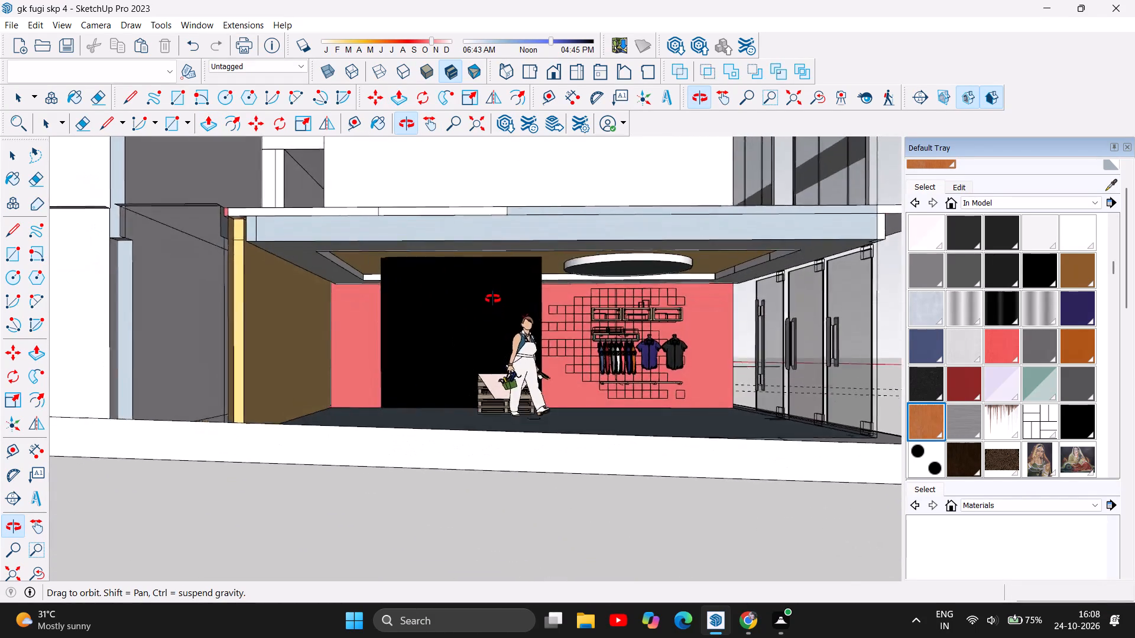
drag(493, 299, 390, 321)
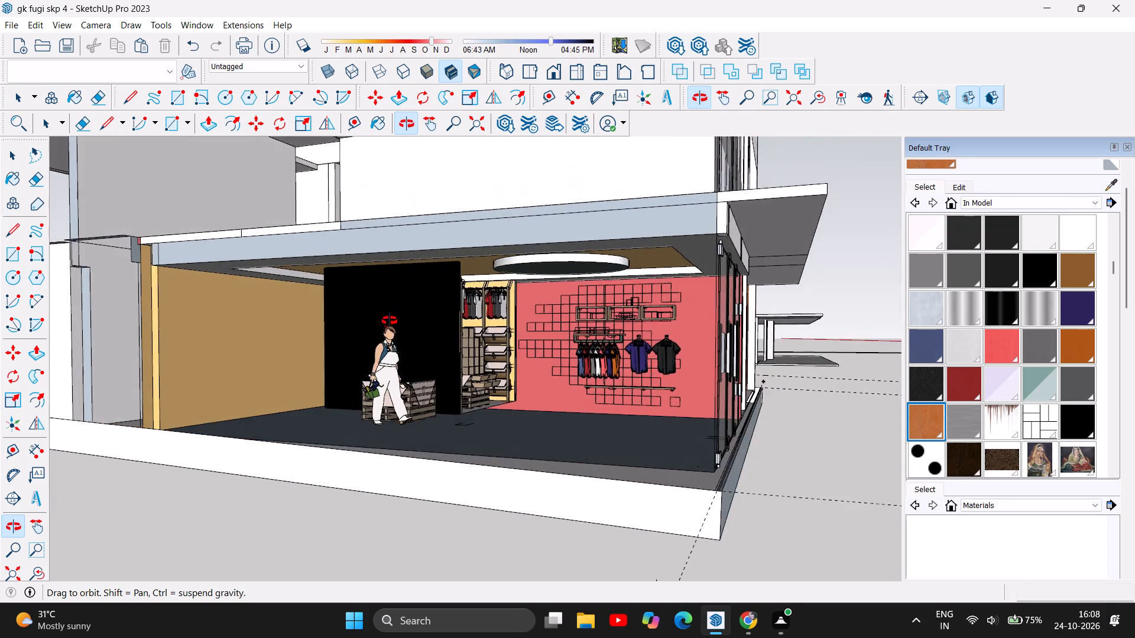
drag(390, 321, 550, 348)
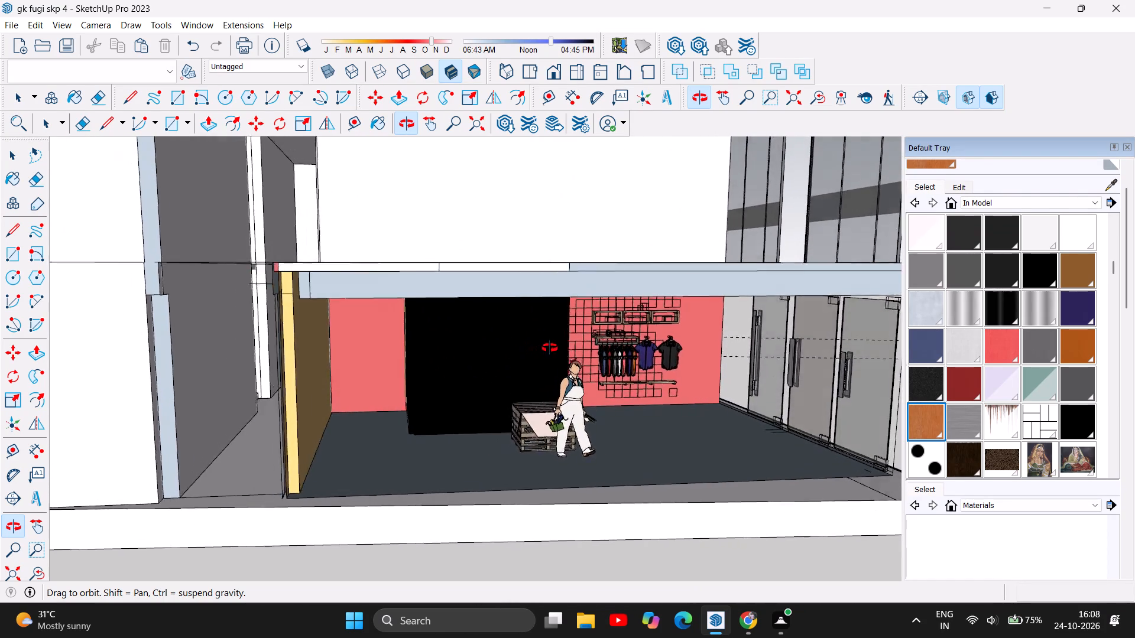
drag(550, 348, 523, 354)
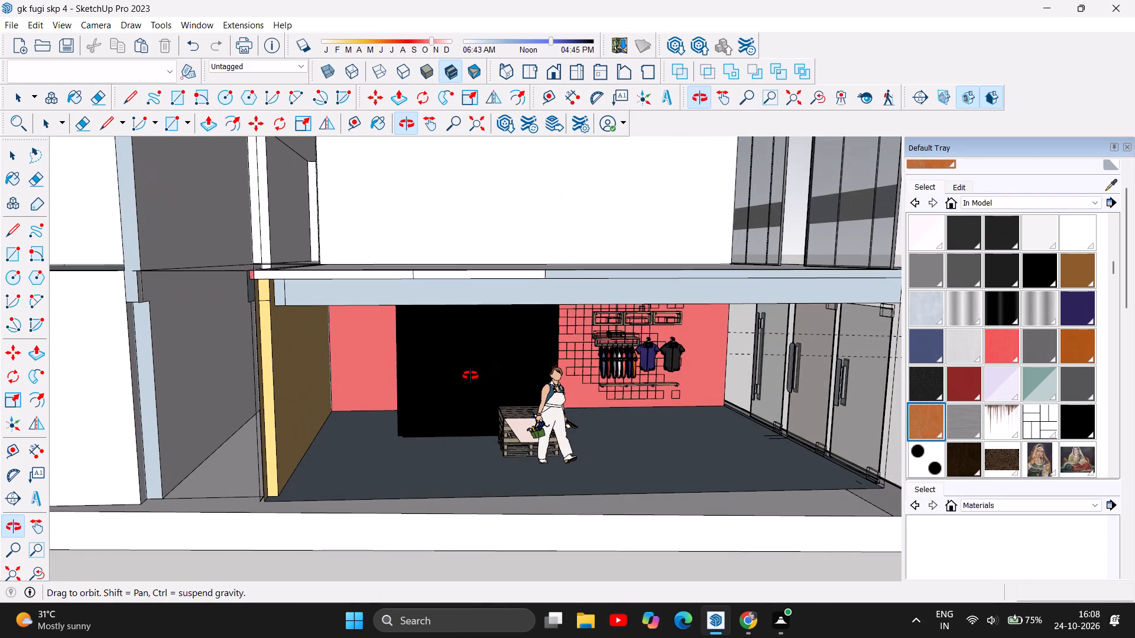
scroll(469, 378, up, 5)
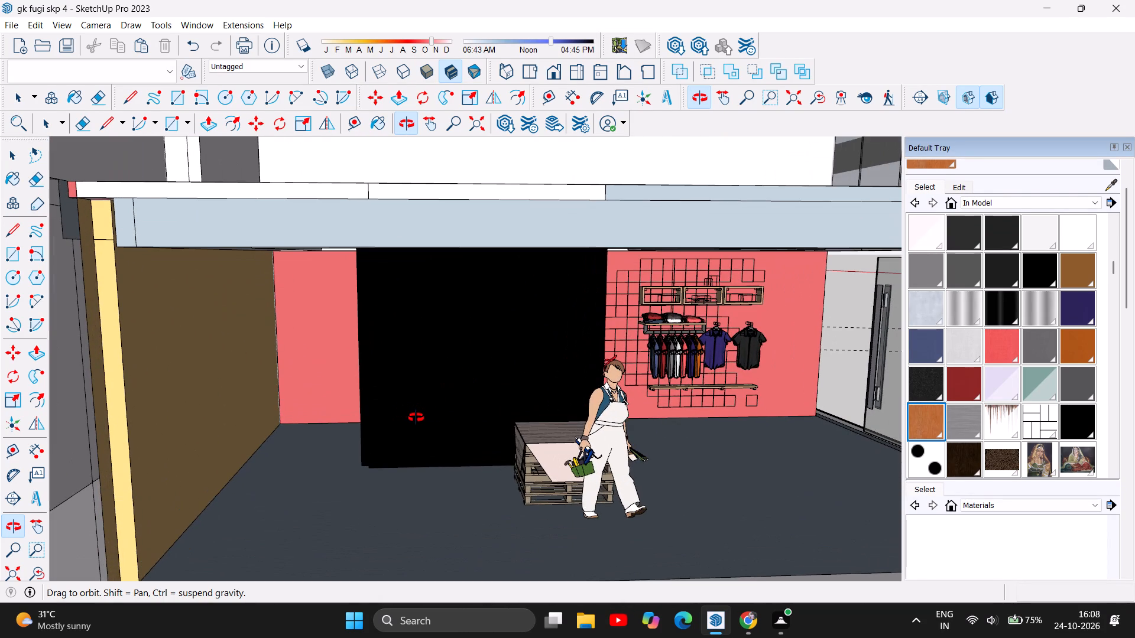
scroll(416, 418, up, 4)
drag(367, 443, 375, 438)
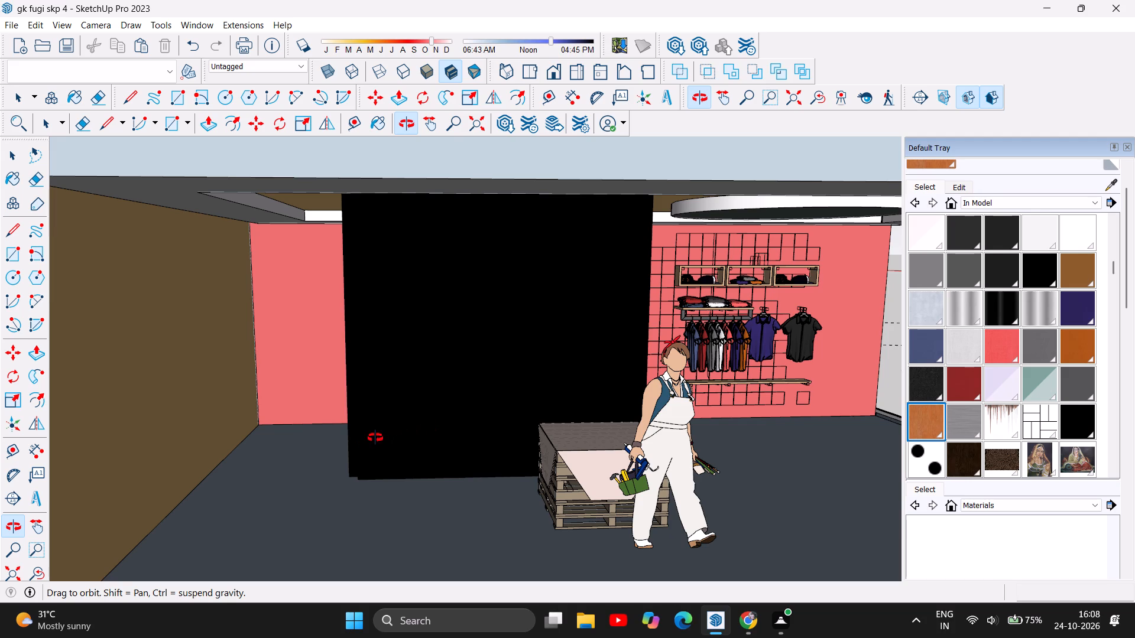
drag(375, 438, 332, 396)
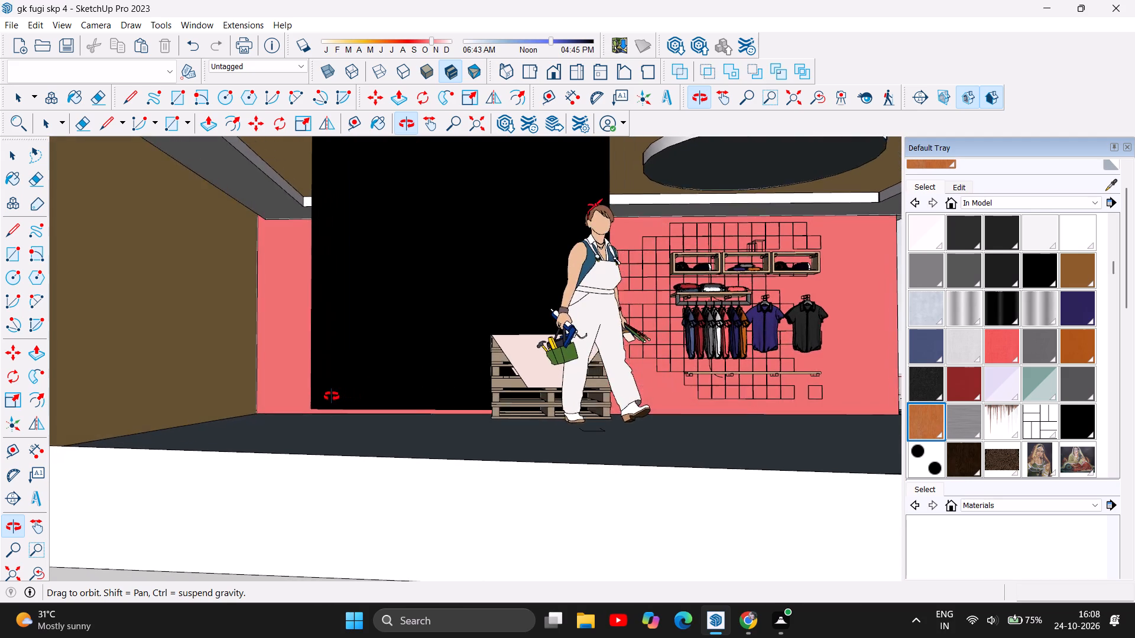
drag(332, 396, 213, 413)
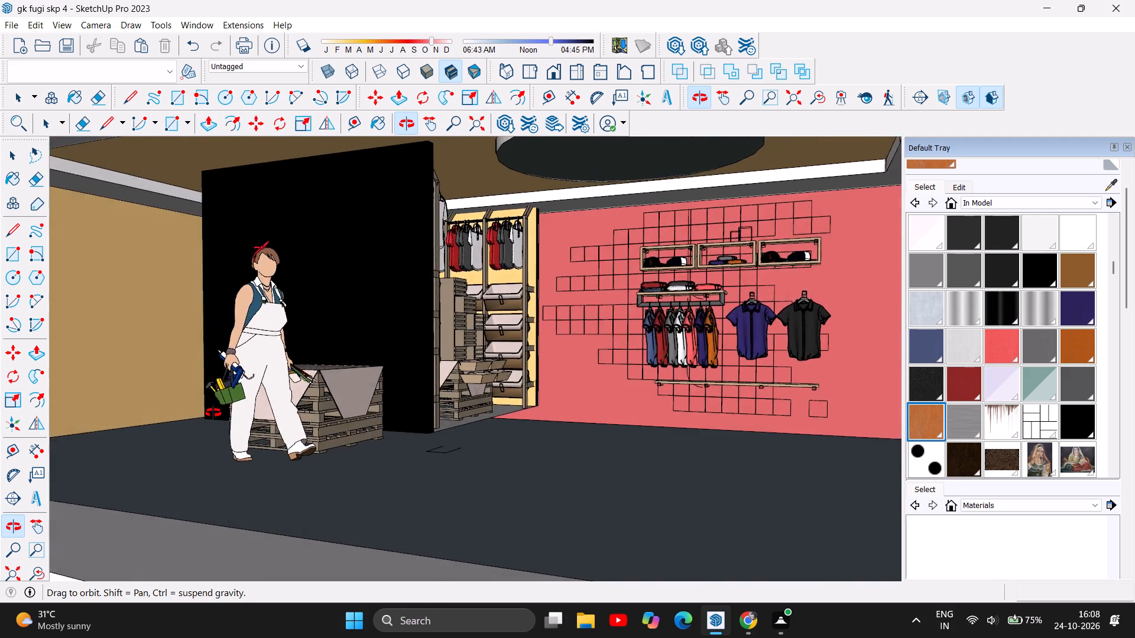
drag(213, 413, 218, 427)
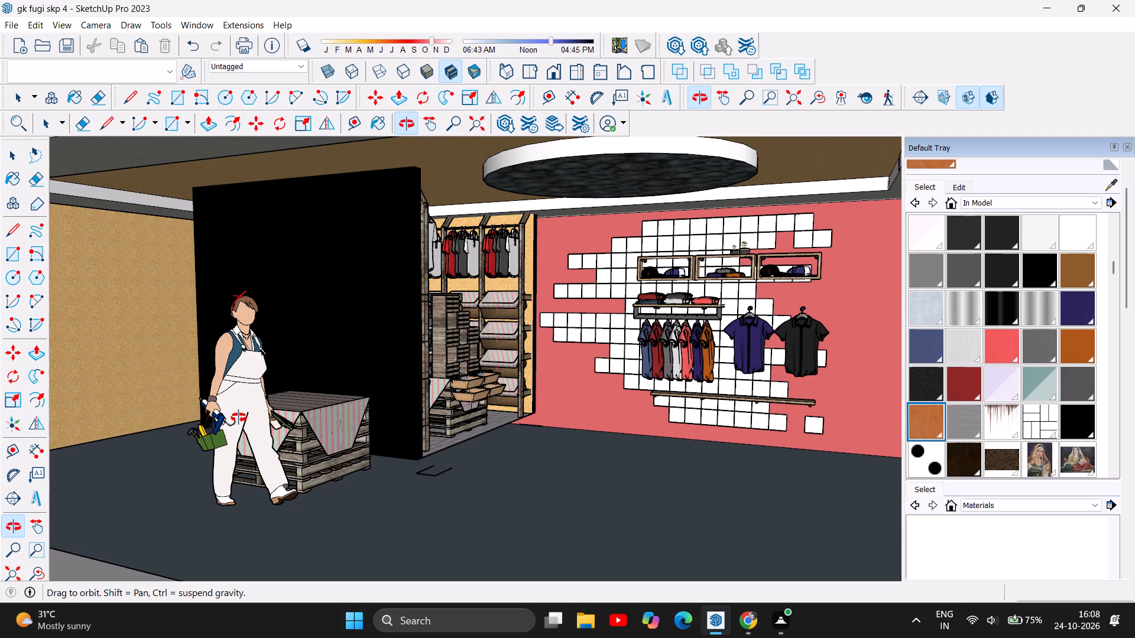
Move the display group with the black partition, clothing shelves, pallet table and figure up about 5 3/4".
click(11, 158)
click(417, 326)
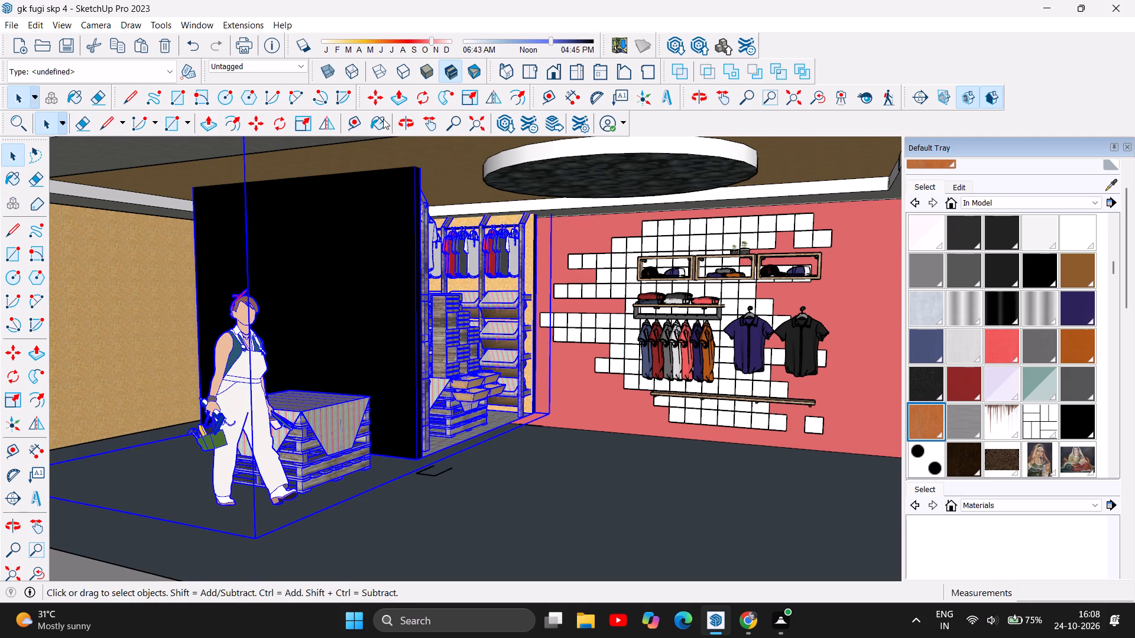
click(371, 93)
drag(405, 344, 397, 340)
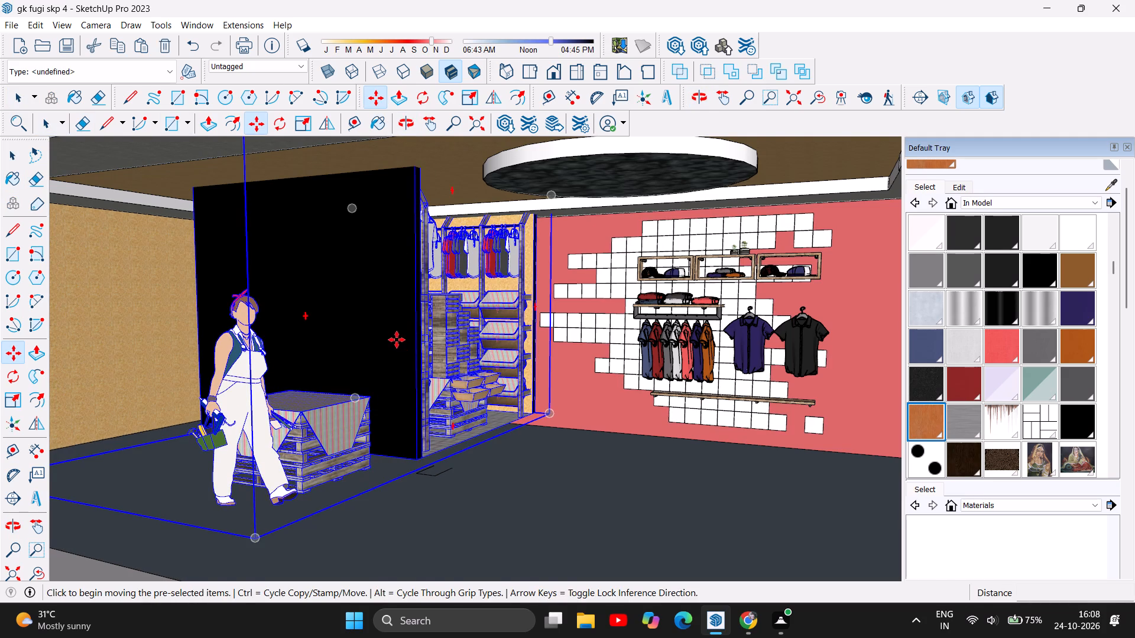
drag(397, 340, 352, 321)
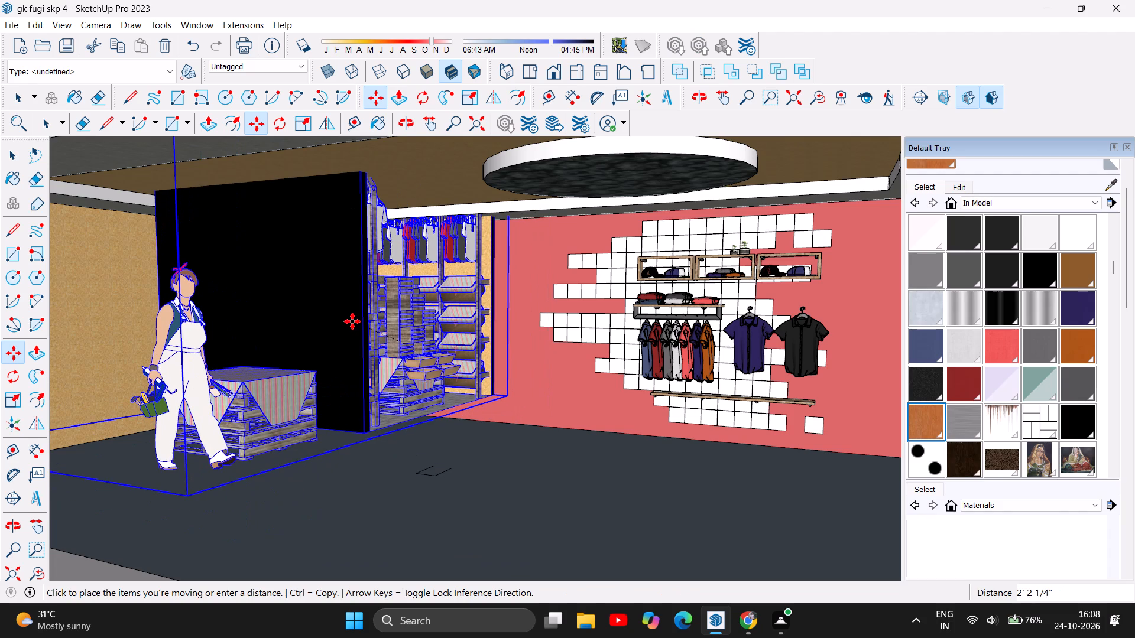
drag(352, 321, 346, 344)
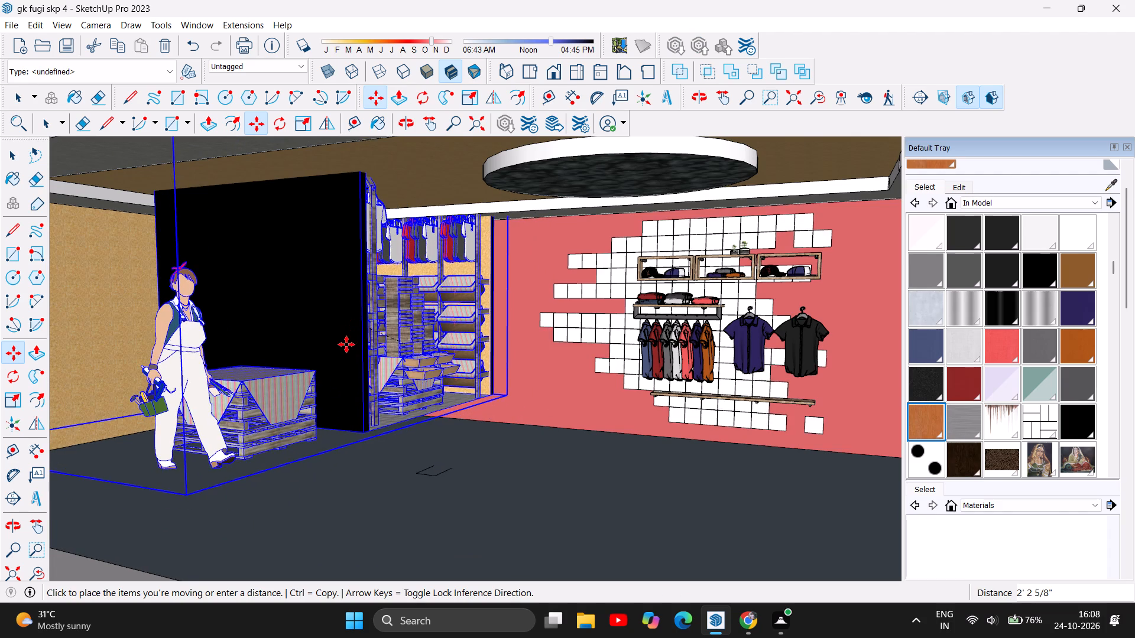
drag(346, 344, 277, 340)
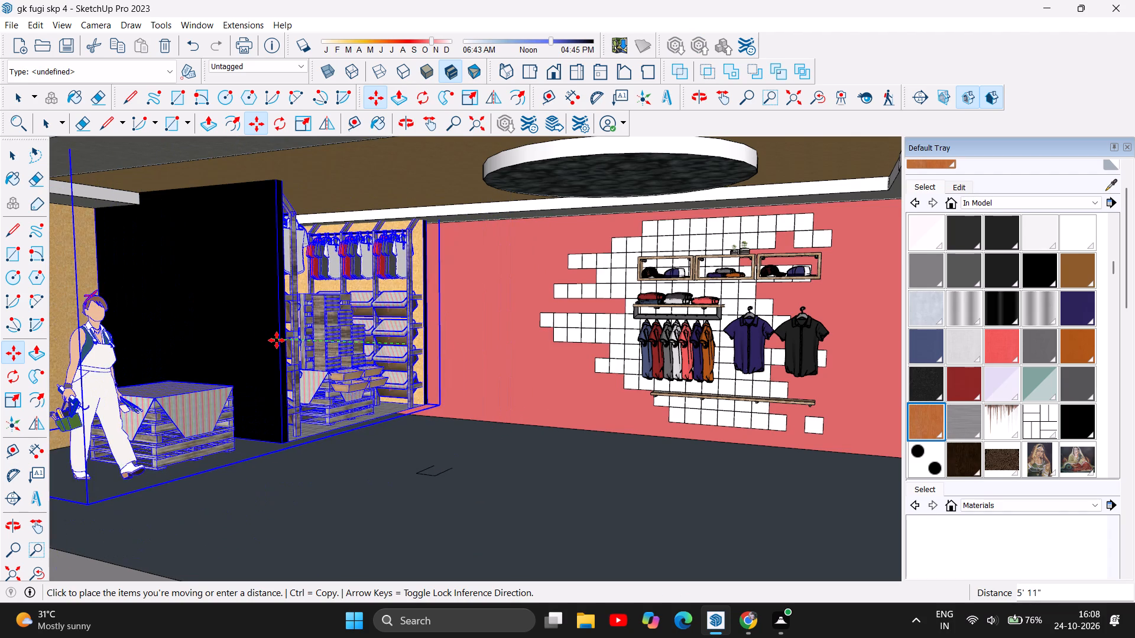
drag(277, 340, 198, 305)
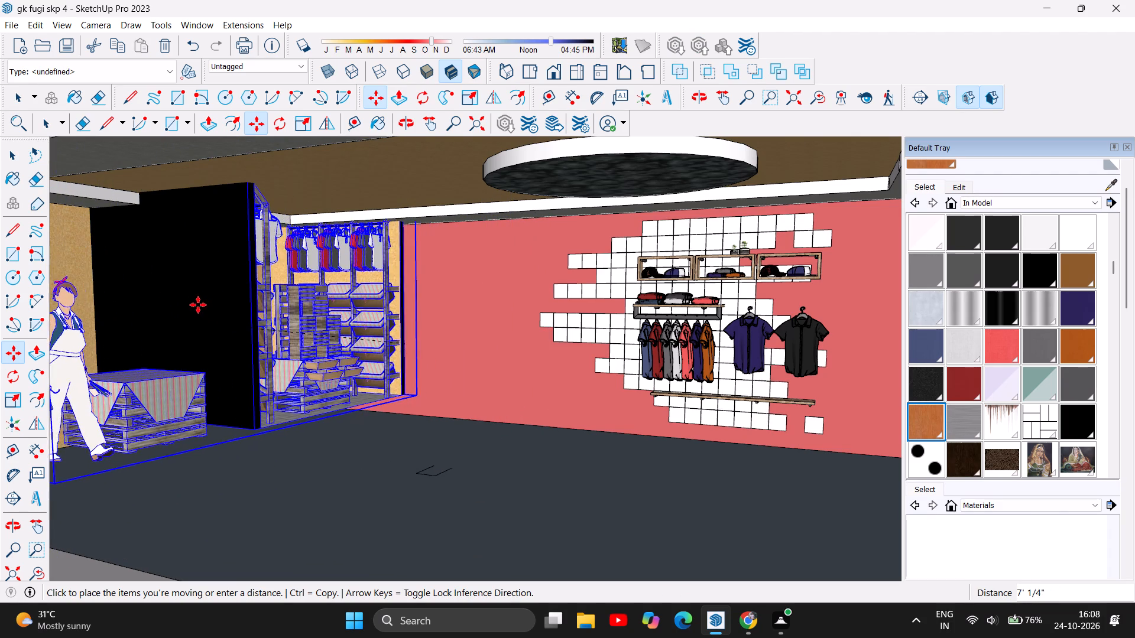
drag(198, 305, 361, 373)
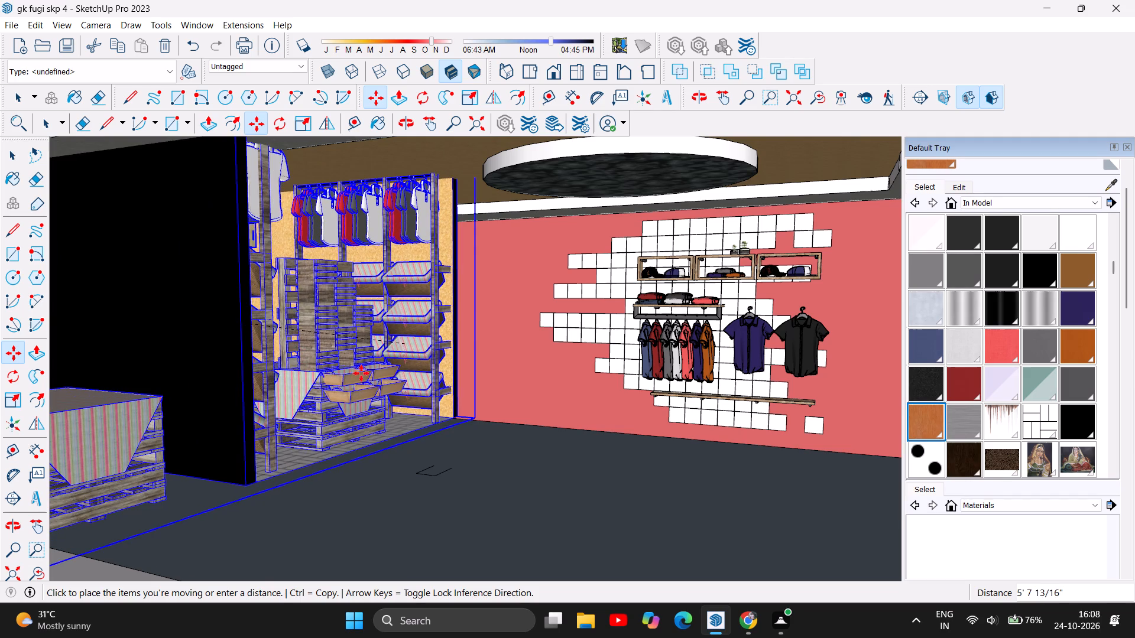
drag(361, 373, 409, 330)
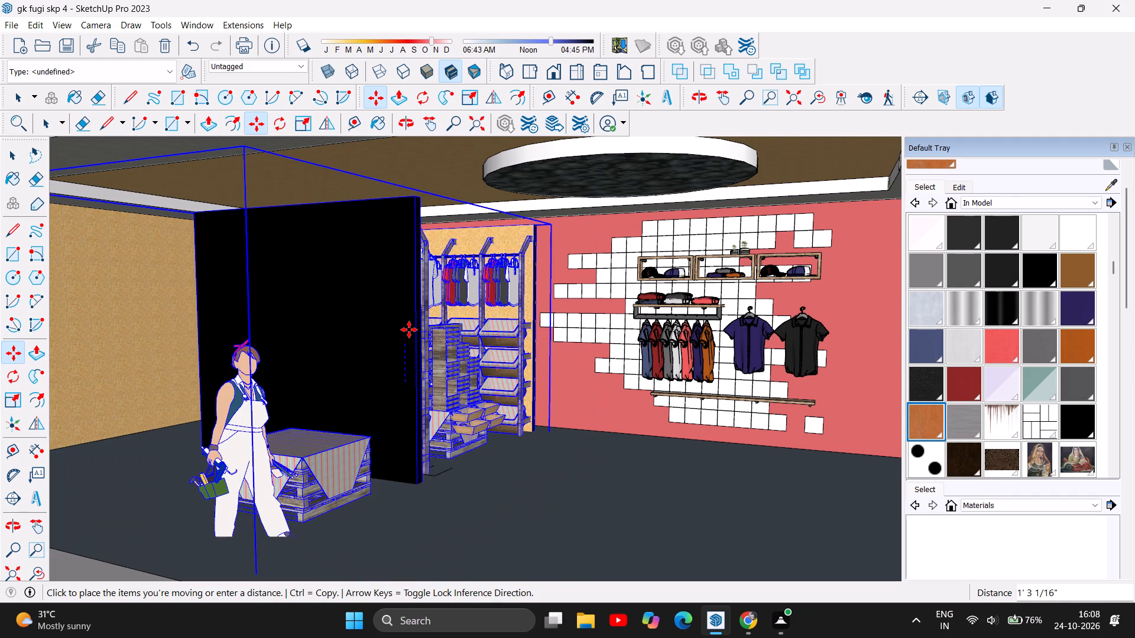
drag(409, 330, 409, 329)
Move the display group with the black partition, clothing shelves, pallet table and figure across the shop floor toward the open side.
scroll(404, 484, up, 1)
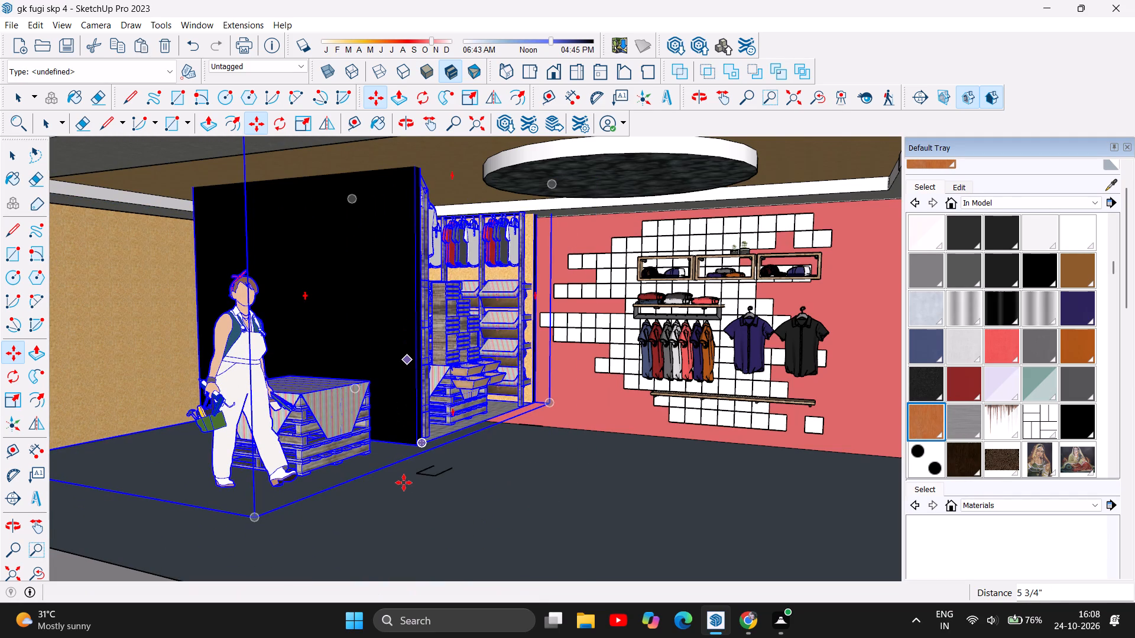
drag(390, 367, 370, 472)
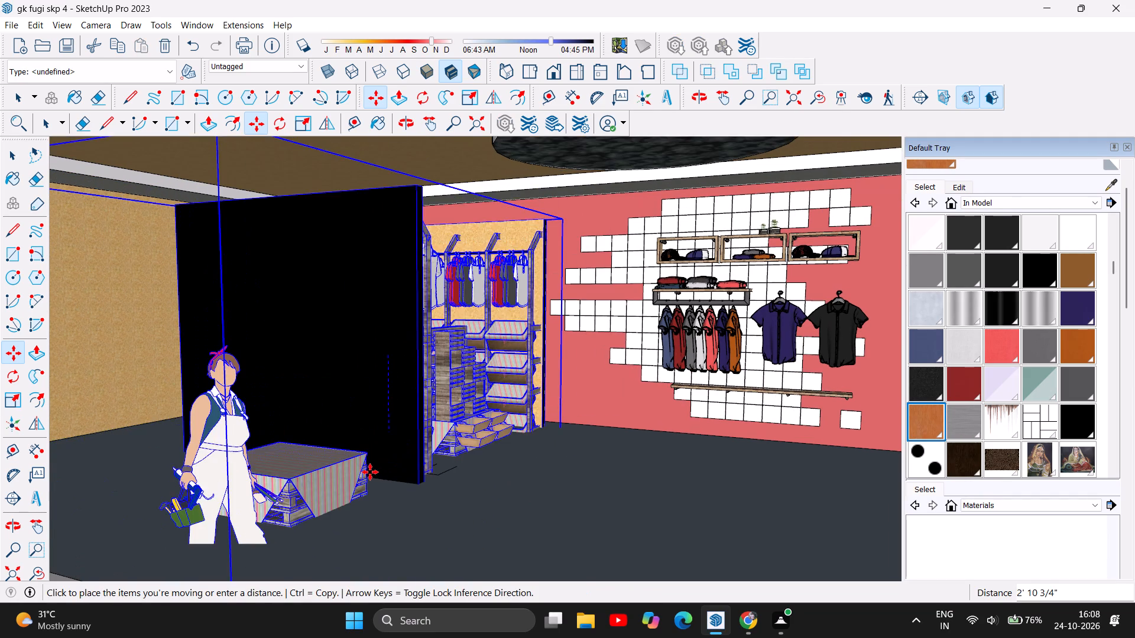
drag(370, 472, 347, 368)
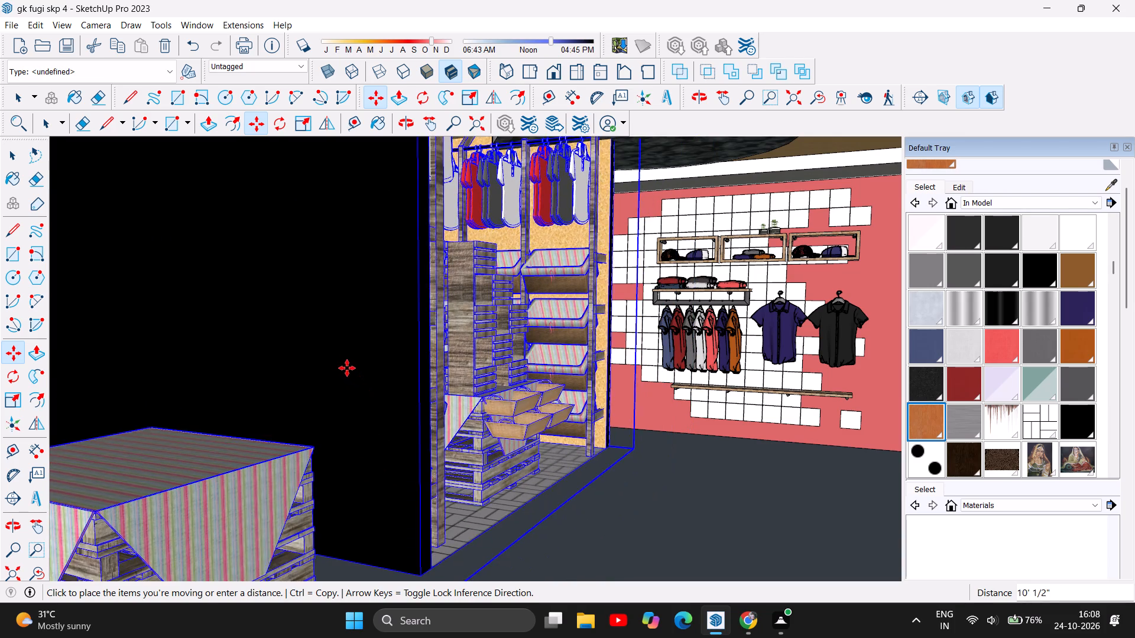
drag(347, 368, 339, 358)
Move the display group about 2' 8" farther toward the yellow wall.
scroll(339, 358, up, 1)
drag(353, 385, 350, 435)
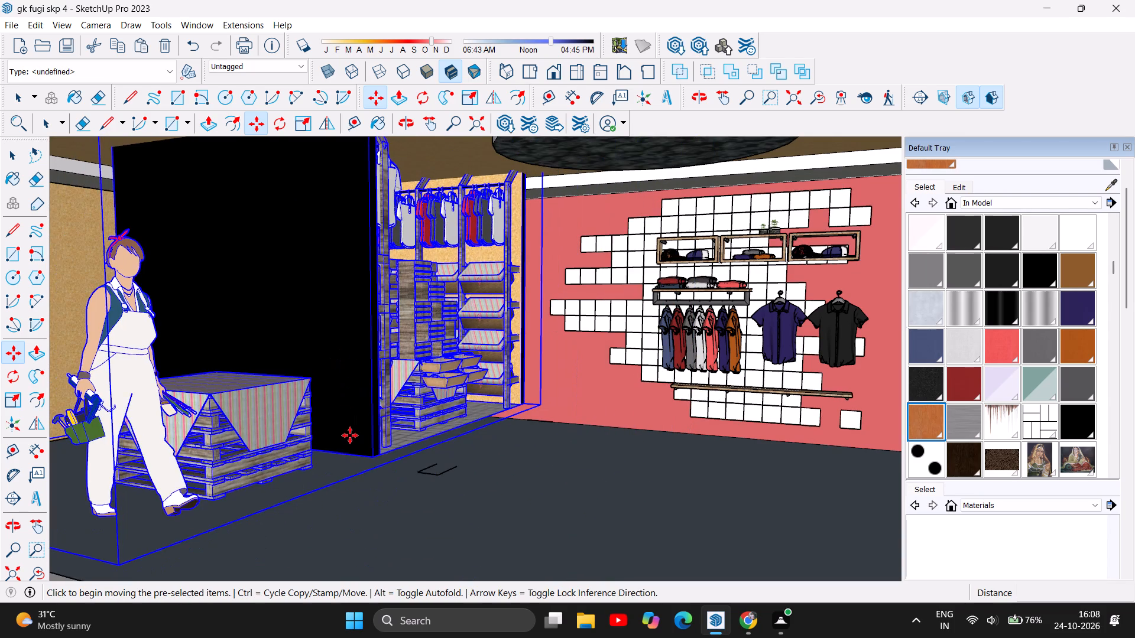
drag(350, 435, 335, 513)
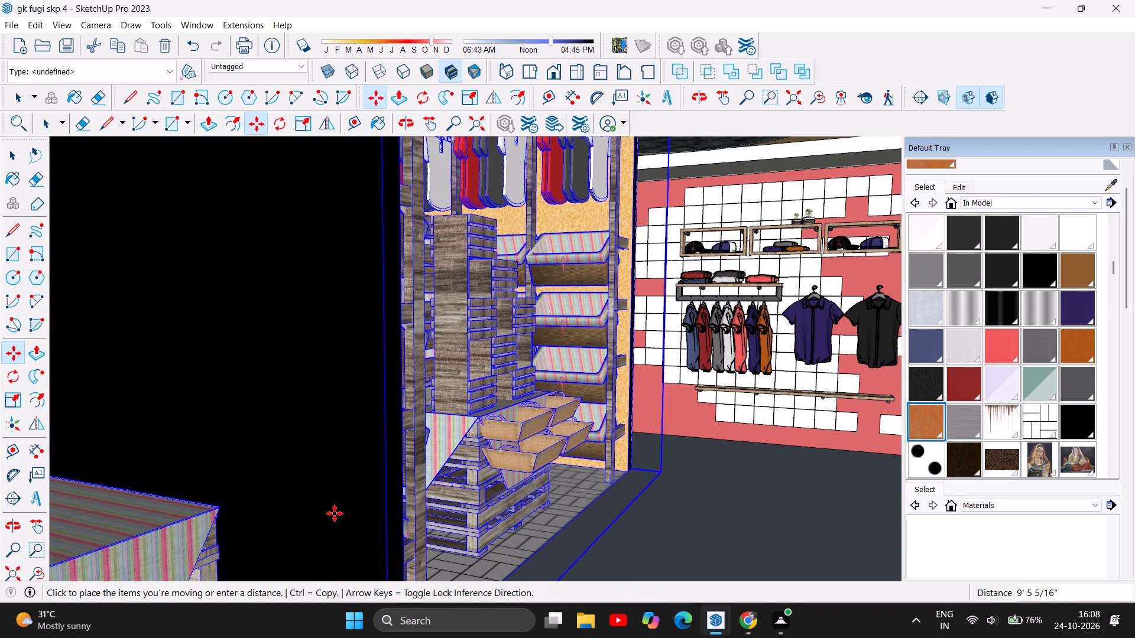
drag(335, 513, 278, 367)
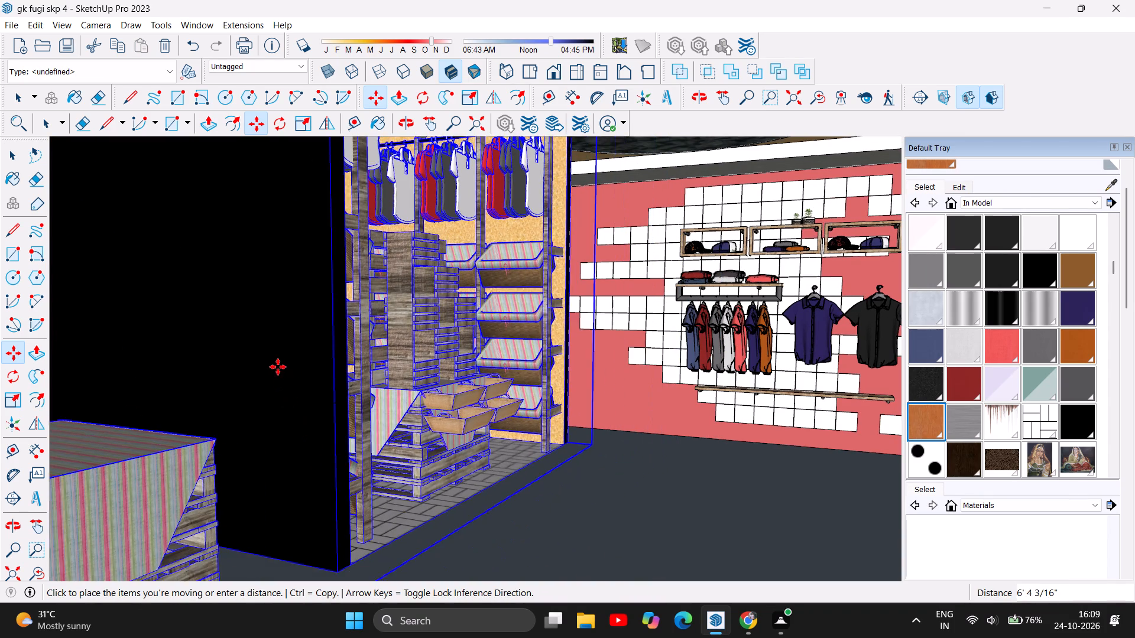
drag(278, 367, 270, 354)
Reposition the display group beside the yellow wall, finishing with a move of about 6 1/2".
scroll(574, 463, down, 4)
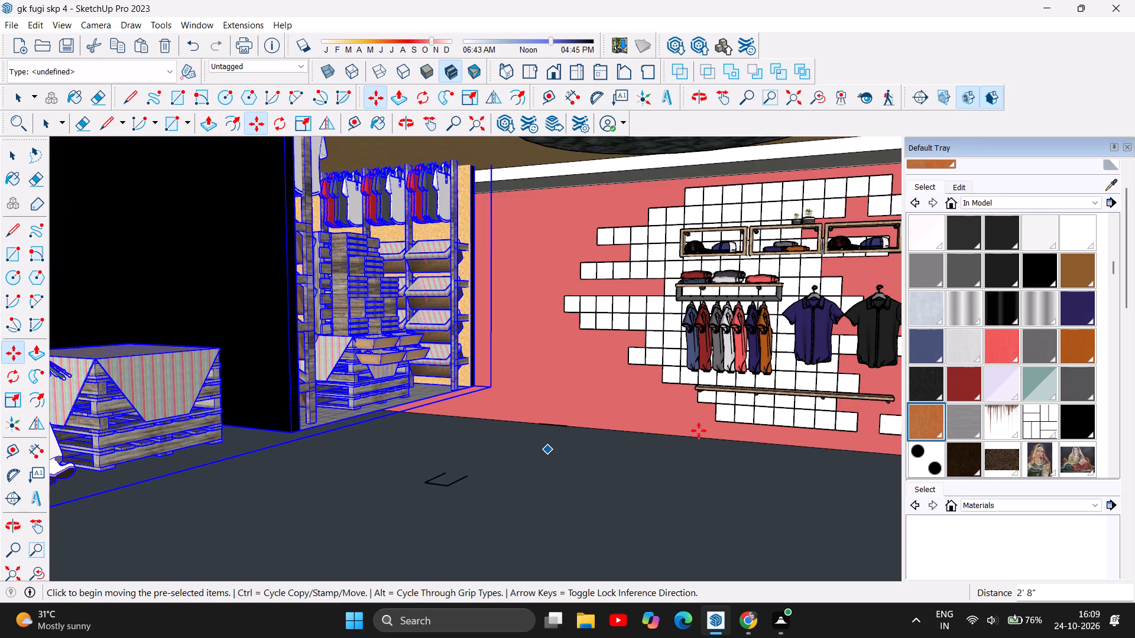
scroll(721, 439, down, 6)
scroll(812, 457, down, 7)
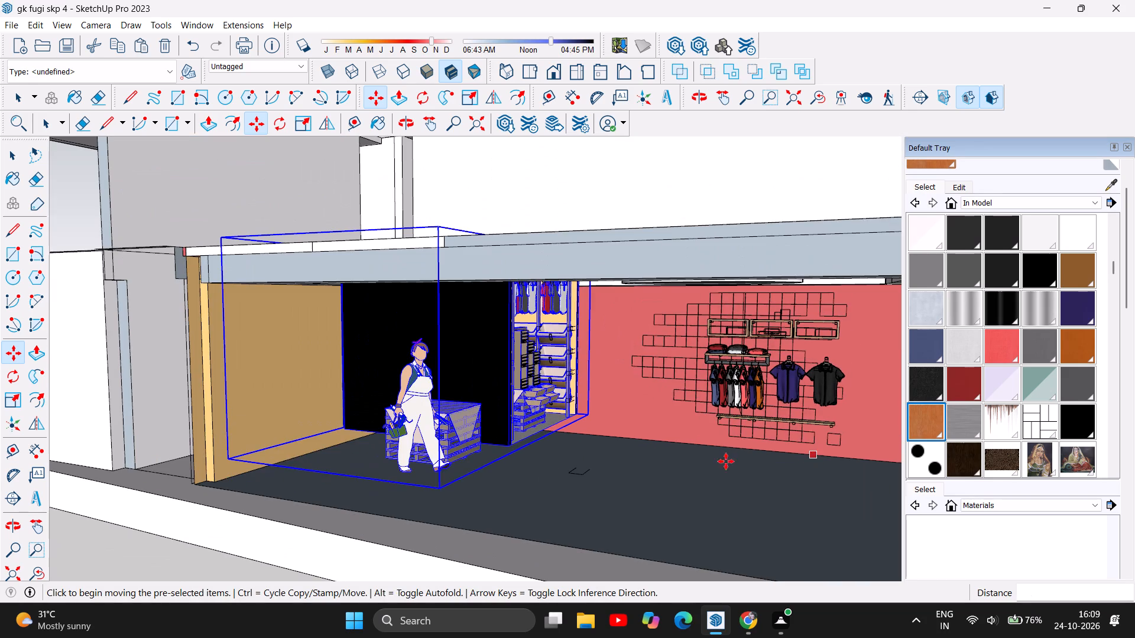
scroll(163, 457, up, 5)
drag(481, 344, 454, 419)
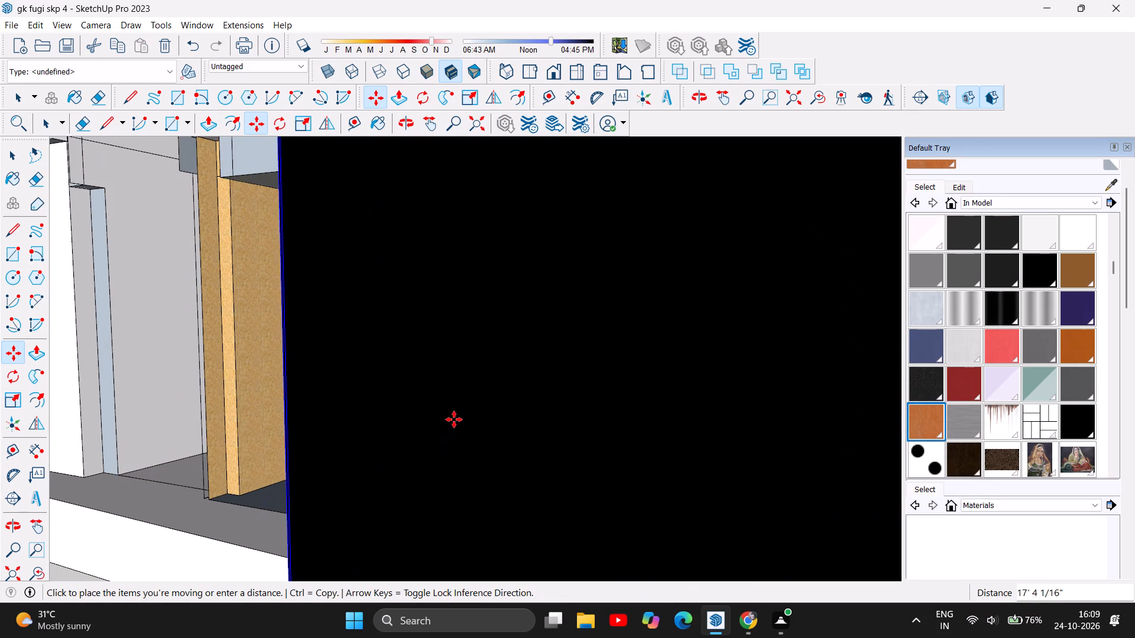
drag(454, 419, 465, 336)
drag(594, 320, 582, 412)
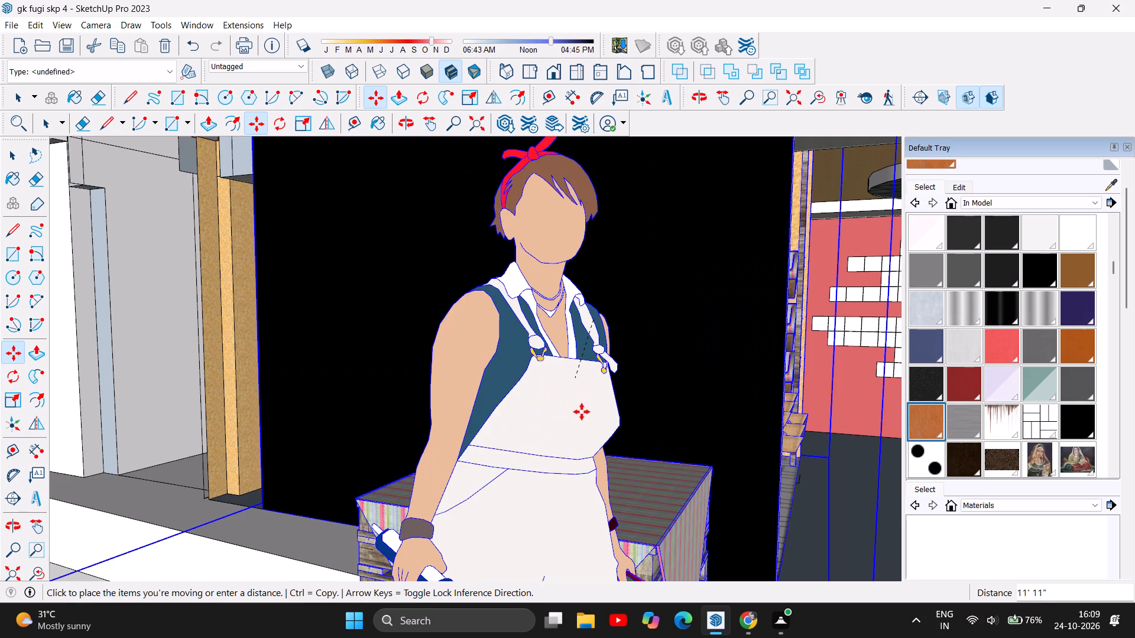
drag(582, 412, 592, 343)
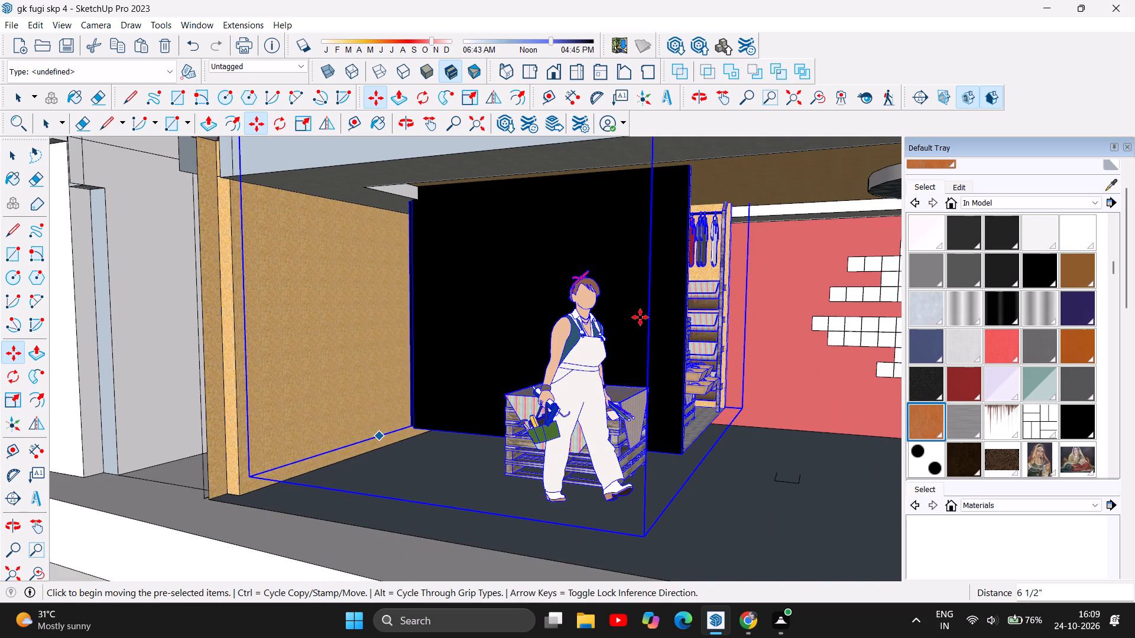
Move the display group about 1' 4 13/16" so its front corner lines up near the yellow wall's outer end.
drag(659, 314, 661, 367)
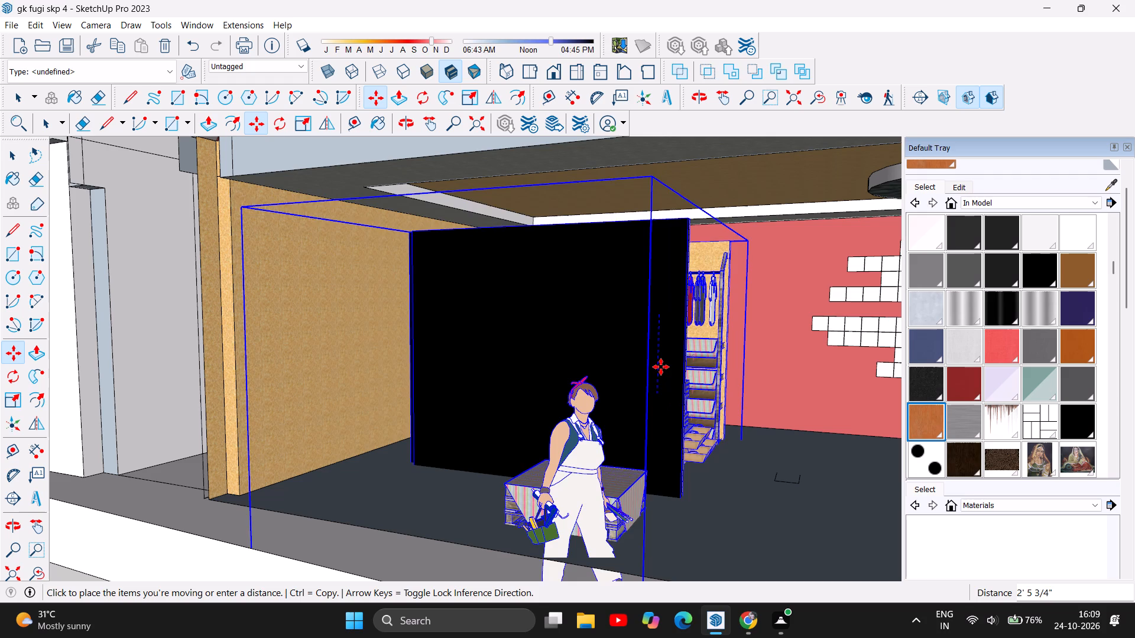
drag(661, 367, 648, 340)
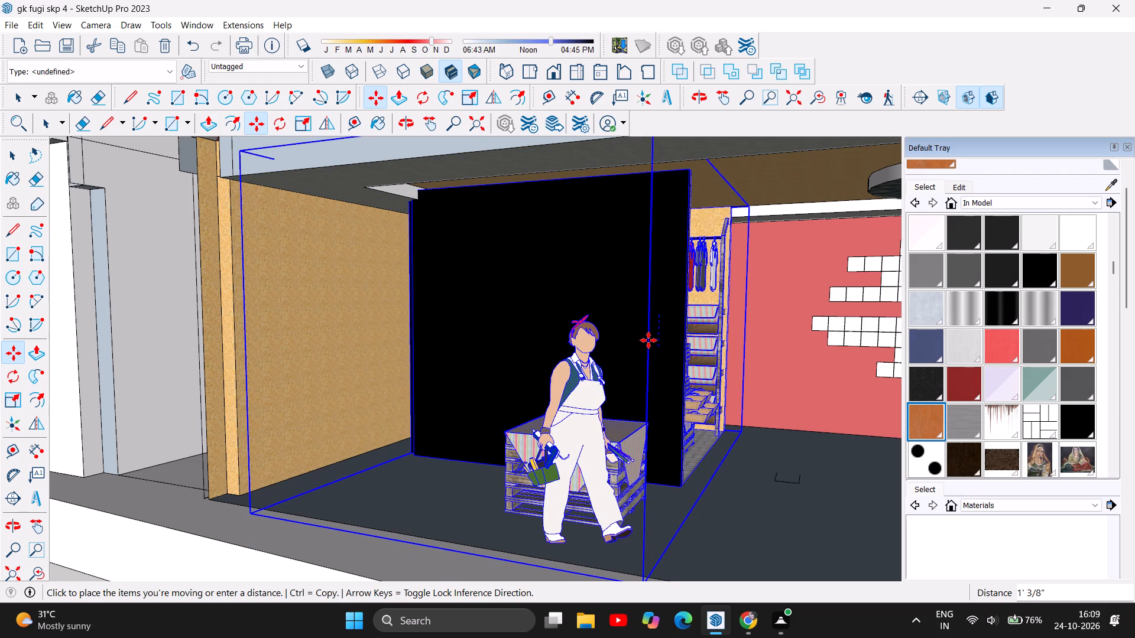
drag(648, 340, 635, 340)
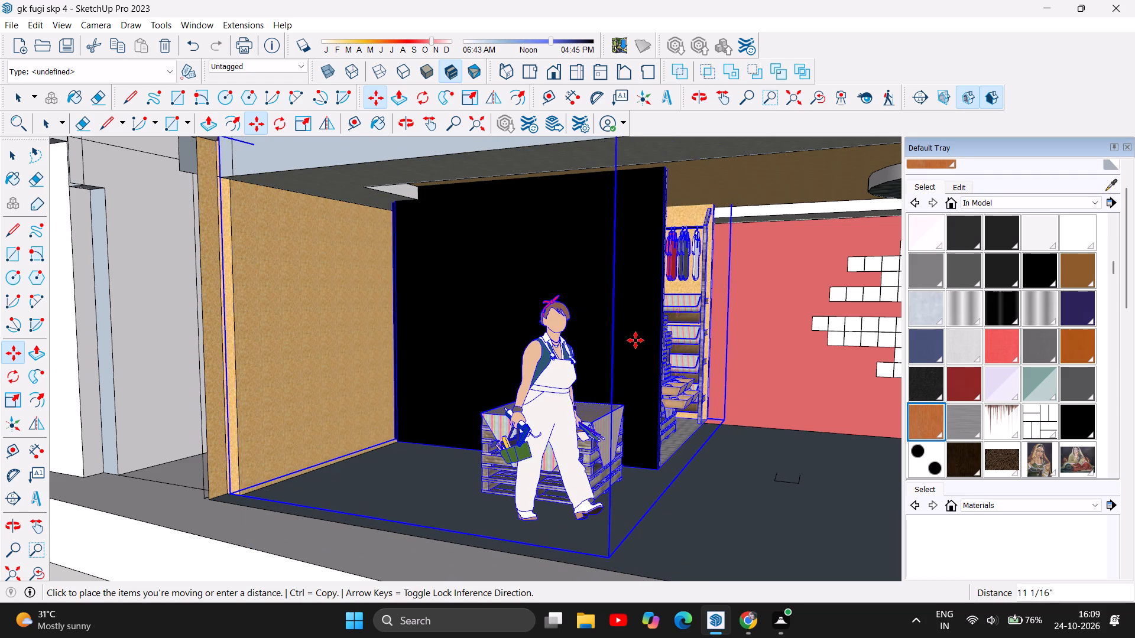
drag(635, 340, 634, 367)
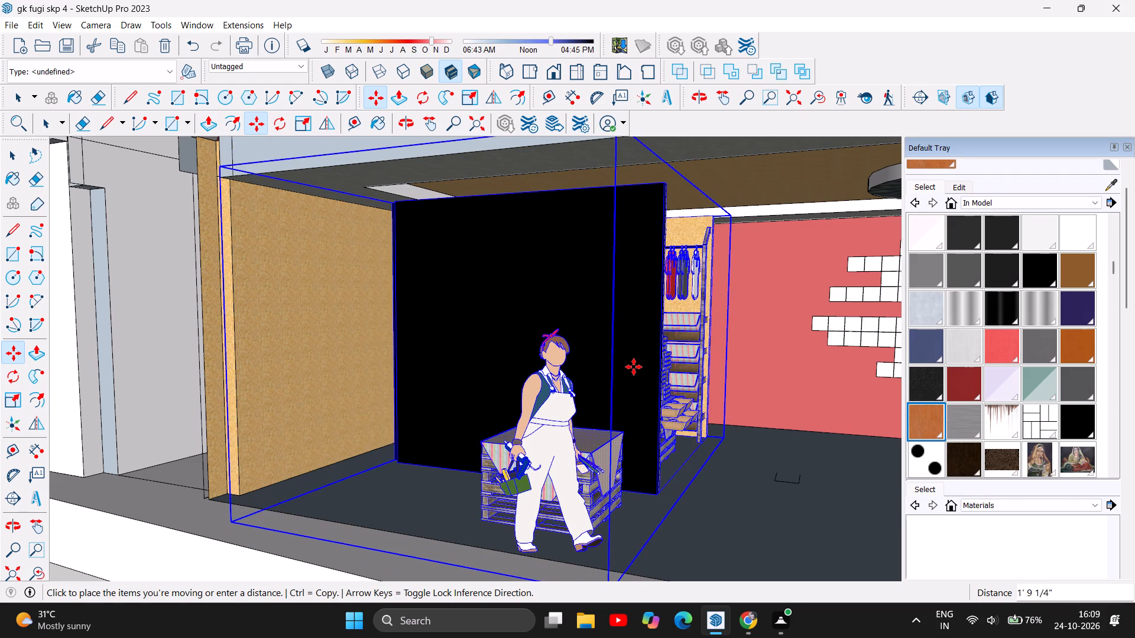
drag(634, 367, 631, 349)
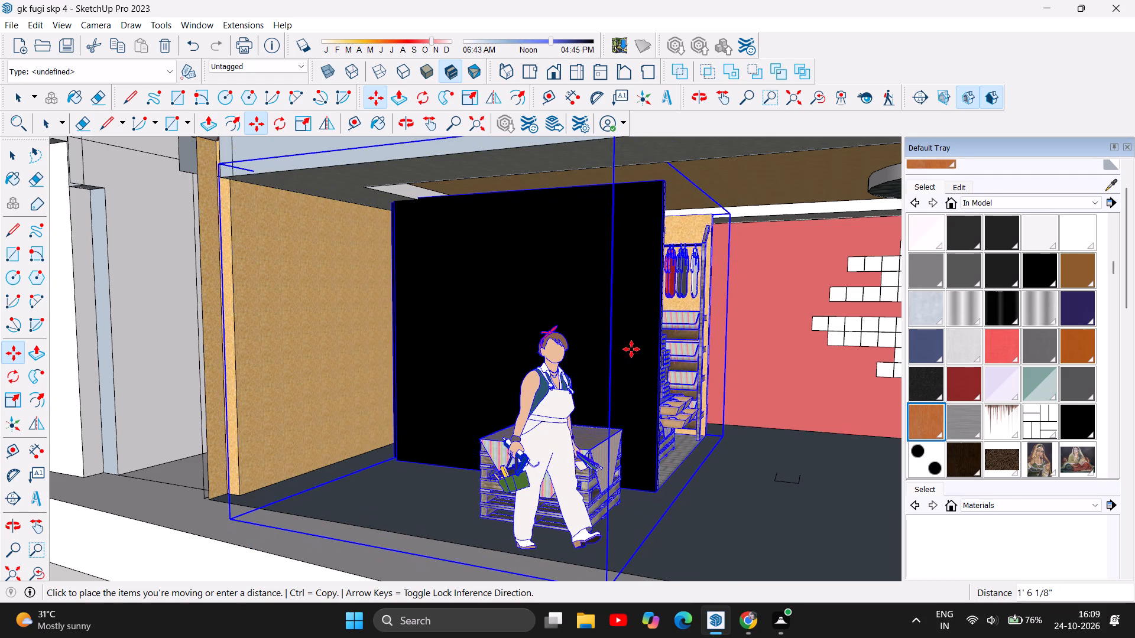
drag(631, 349, 625, 343)
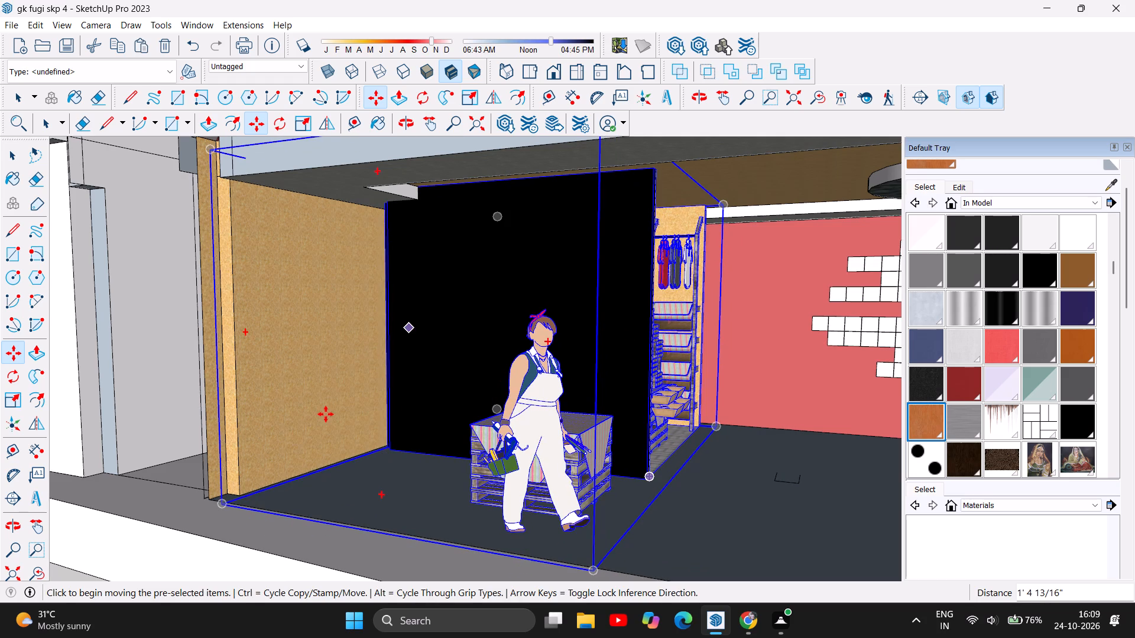
Check where the black partition meets the yellow wall, nudge the display group about 3 3/16", and deselect it.
scroll(337, 409, up, 6)
scroll(420, 383, up, 8)
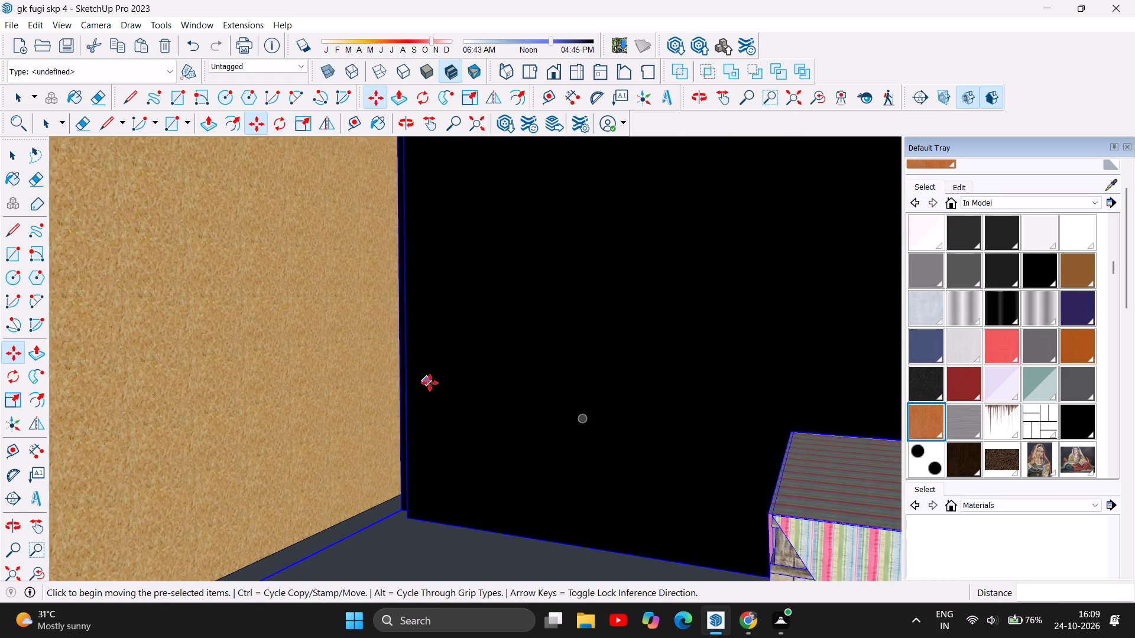
scroll(427, 389, down, 1)
scroll(393, 416, up, 8)
scroll(489, 384, down, 6)
scroll(485, 384, up, 1)
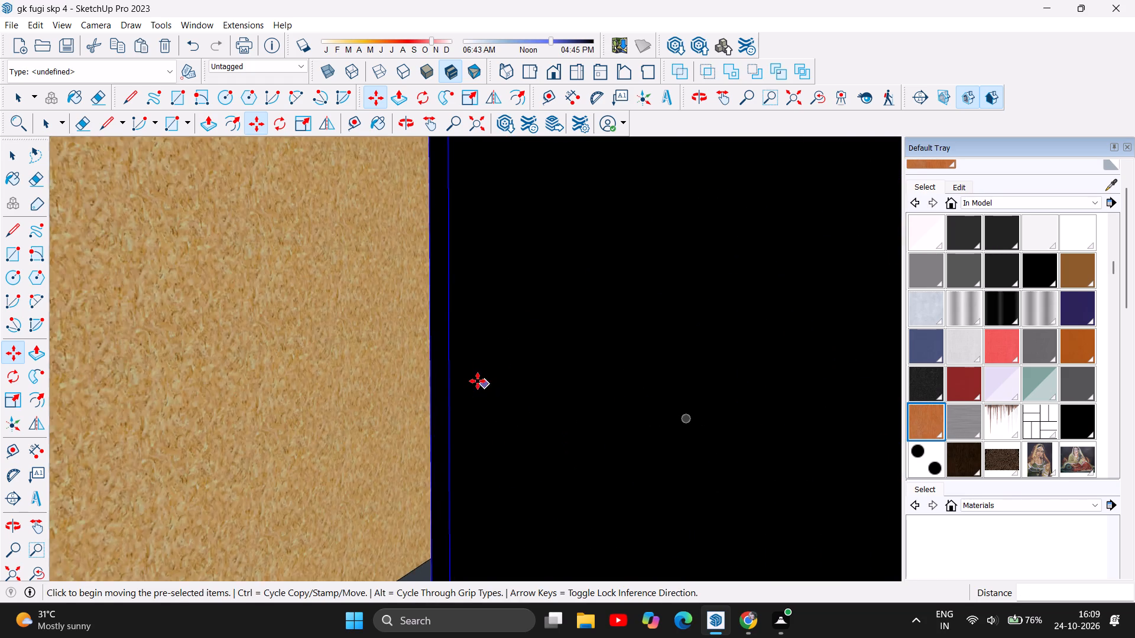
scroll(478, 381, down, 20)
scroll(476, 381, down, 3)
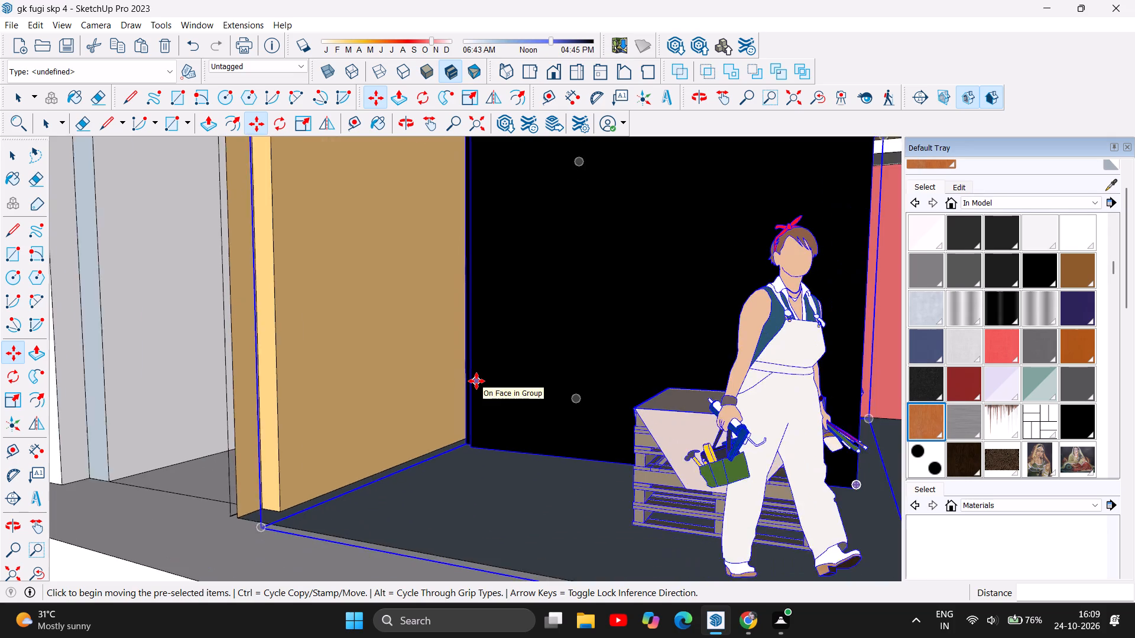
click(608, 351)
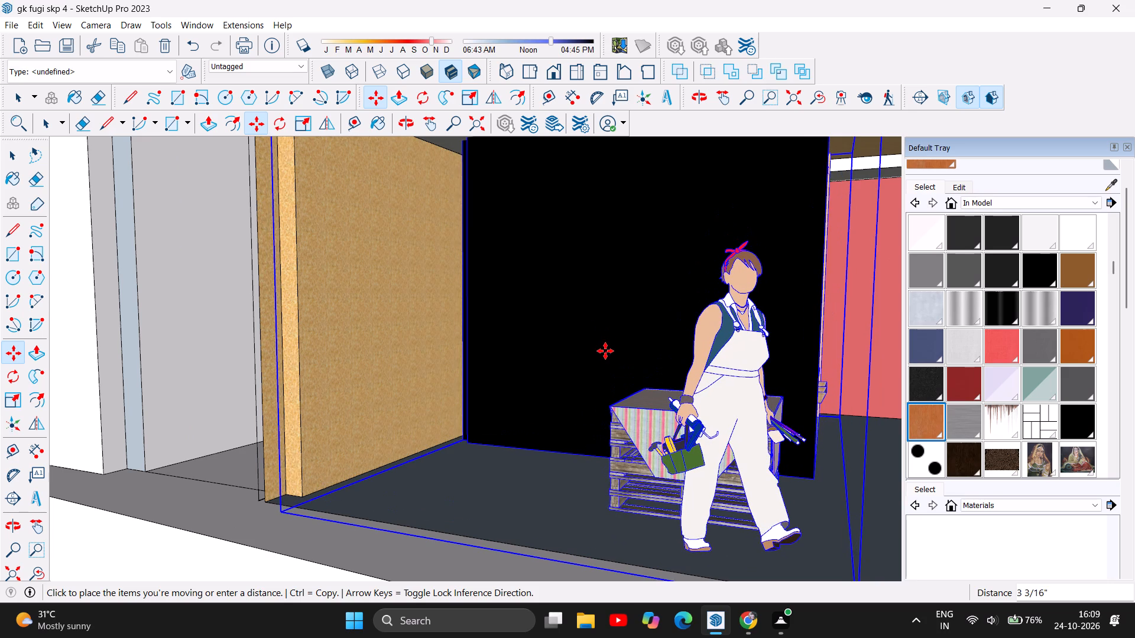
scroll(208, 464, down, 5)
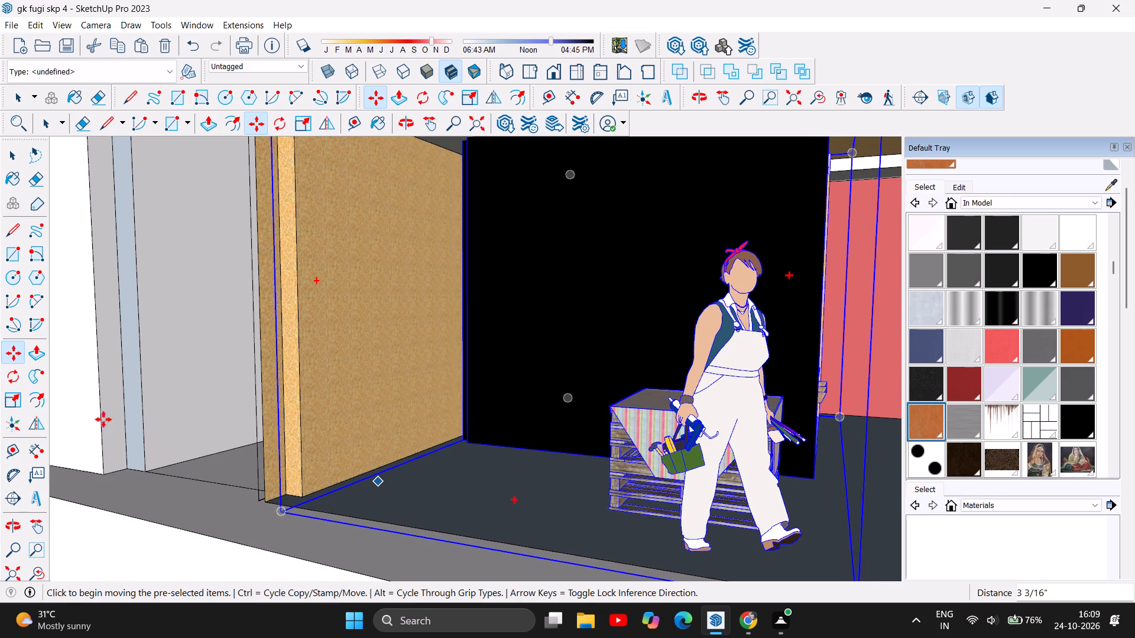
scroll(37, 385, down, 5)
scroll(190, 427, down, 5)
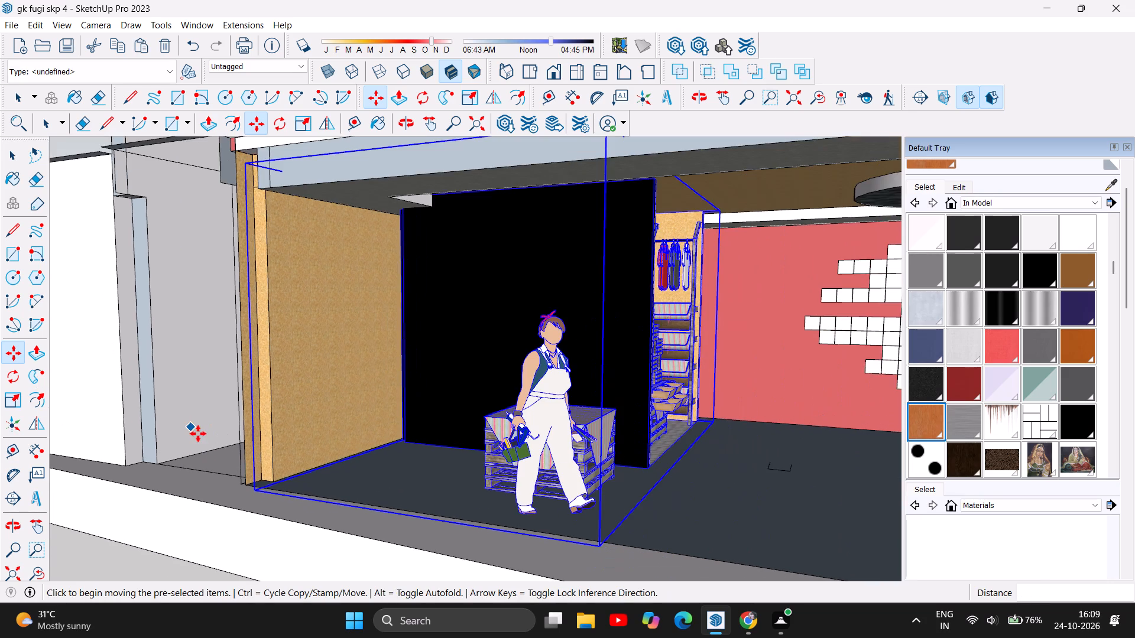
scroll(197, 434, down, 11)
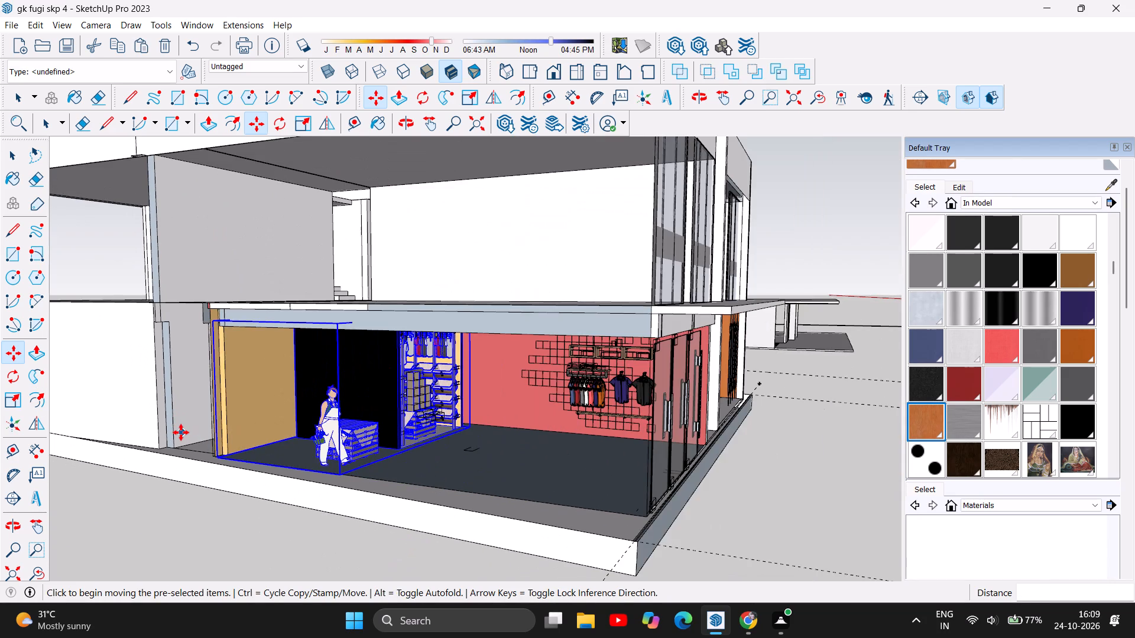
scroll(181, 432, down, 2)
key(Escape)
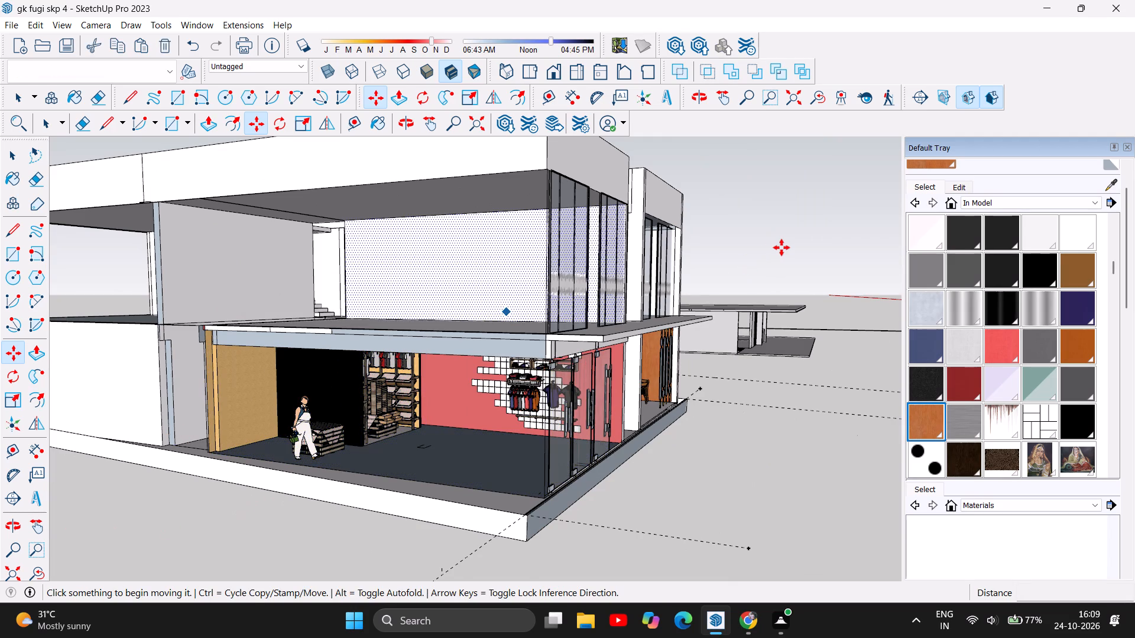
Examine the building's front facade, glass storefront and open side with the repositioned display group from several angles.
click(406, 122)
drag(764, 441, 417, 419)
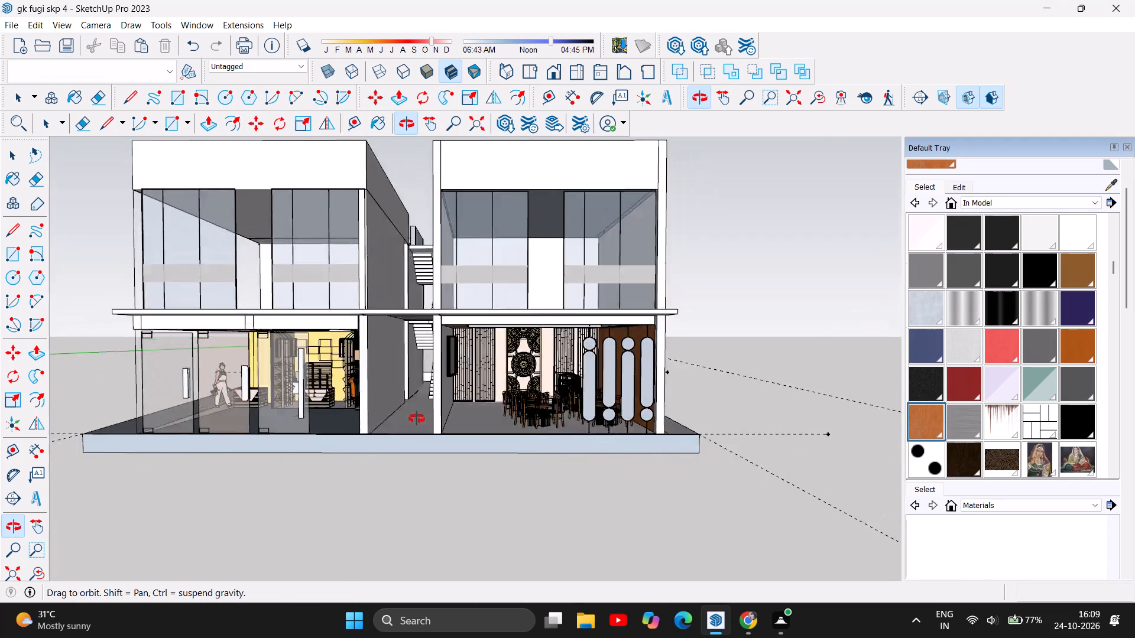
drag(417, 419, 588, 469)
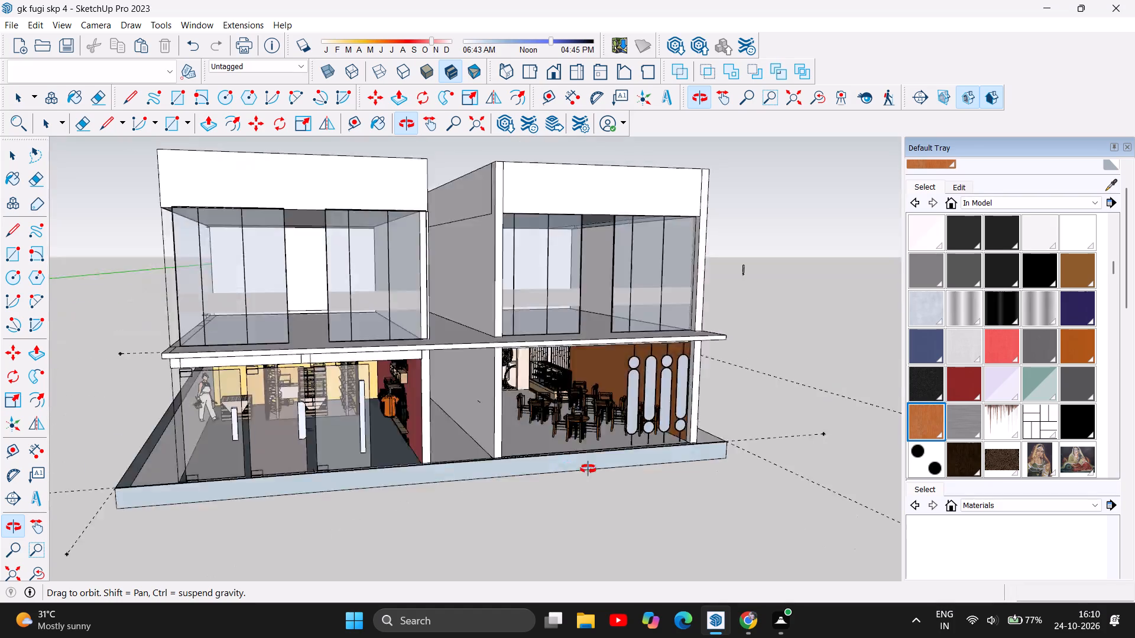
drag(588, 469, 731, 389)
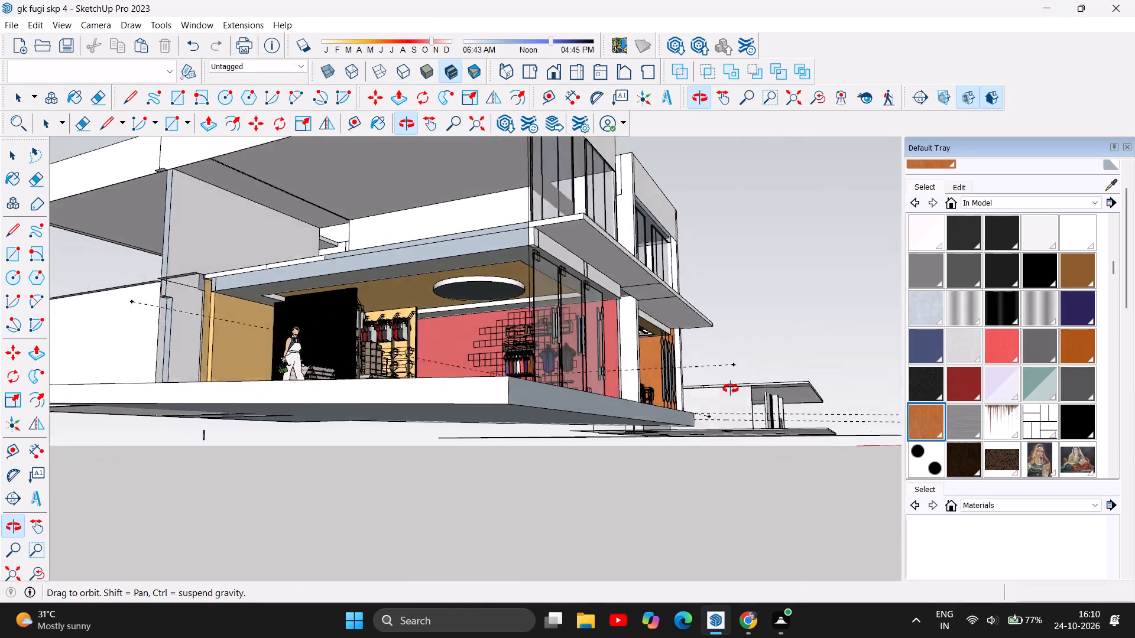
drag(731, 389, 602, 463)
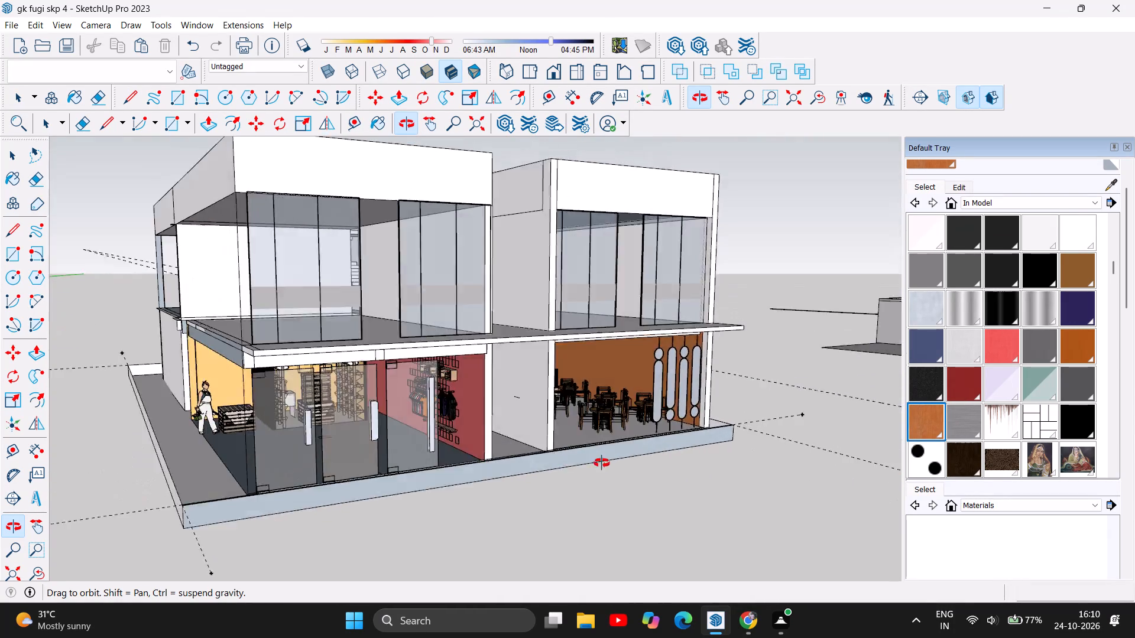
drag(602, 463, 835, 435)
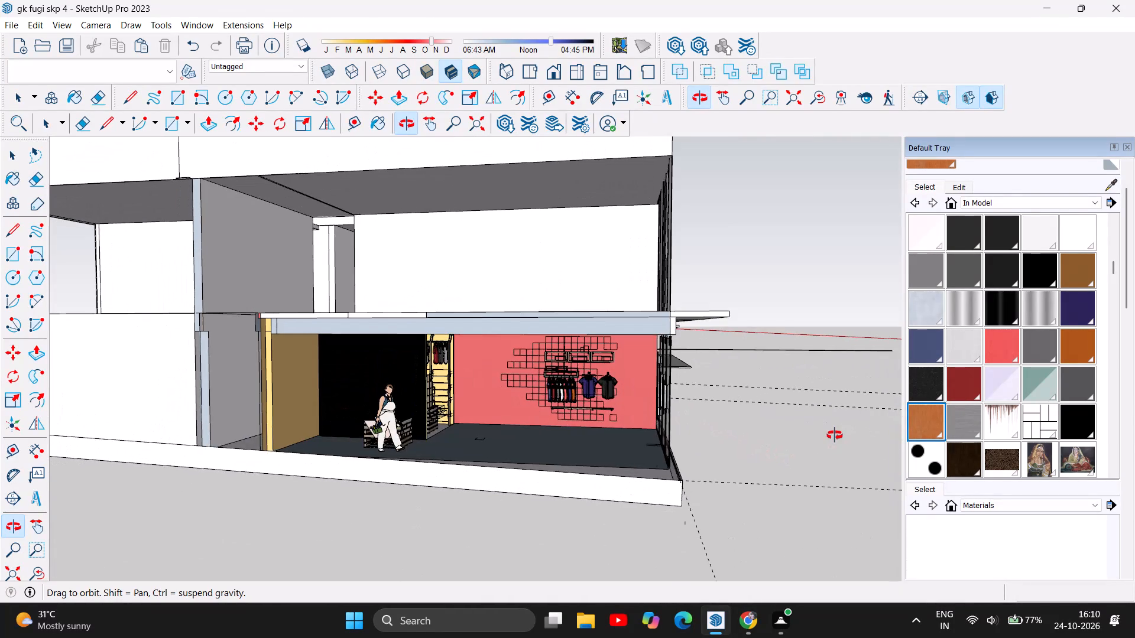
drag(835, 435, 841, 432)
drag(485, 467, 449, 481)
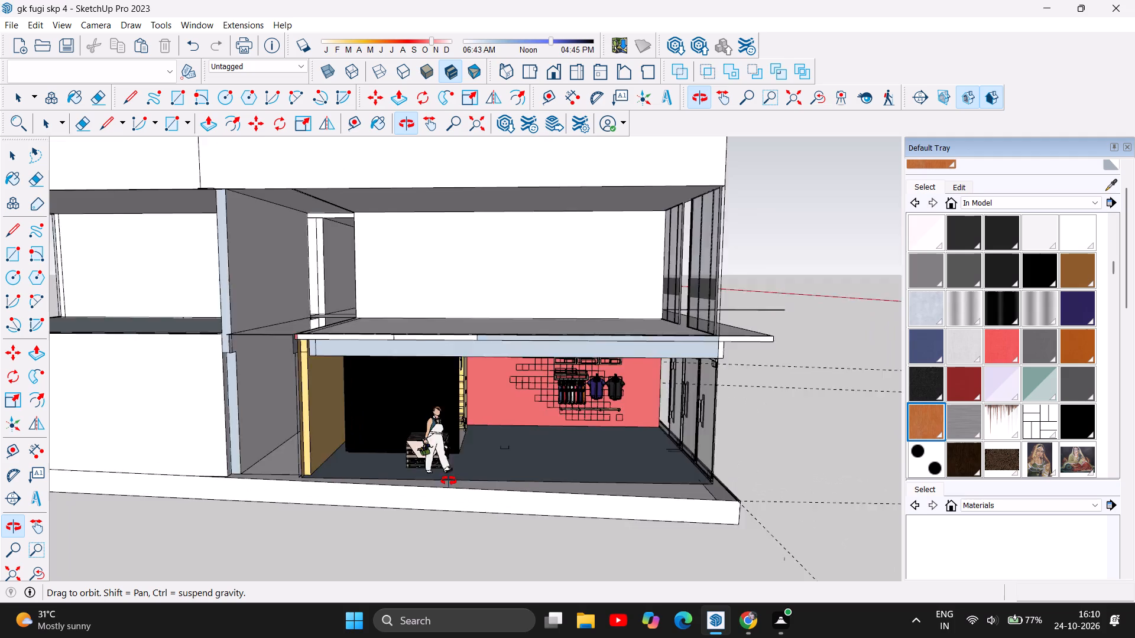
drag(449, 481, 422, 481)
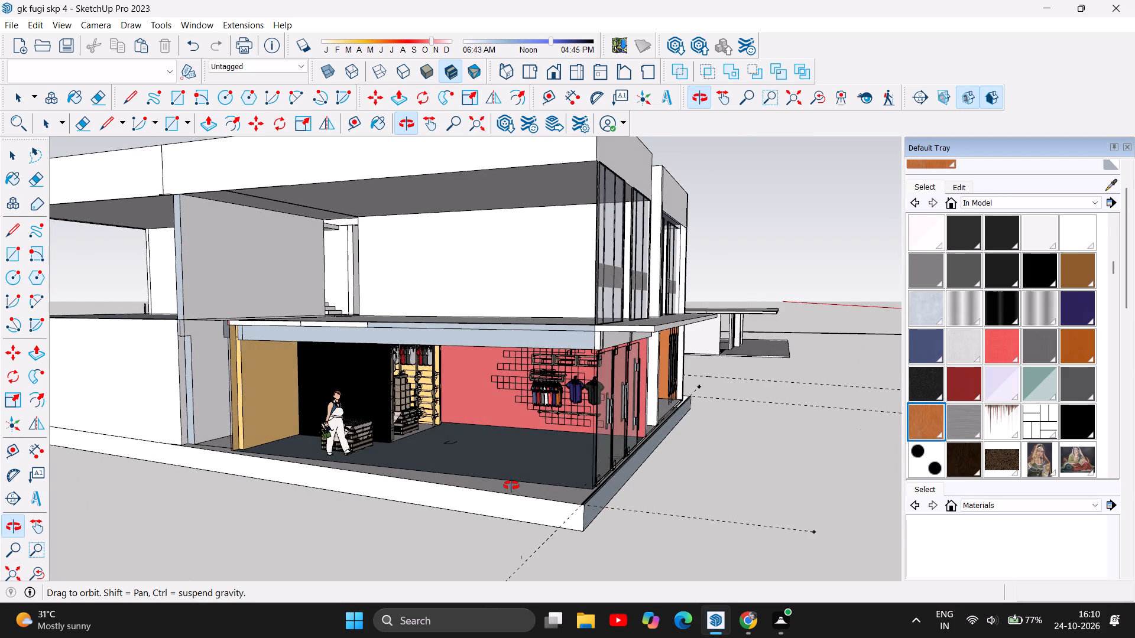
Delete the three stray line segments on the shop floor in front of the red display wall.
scroll(528, 452, up, 6)
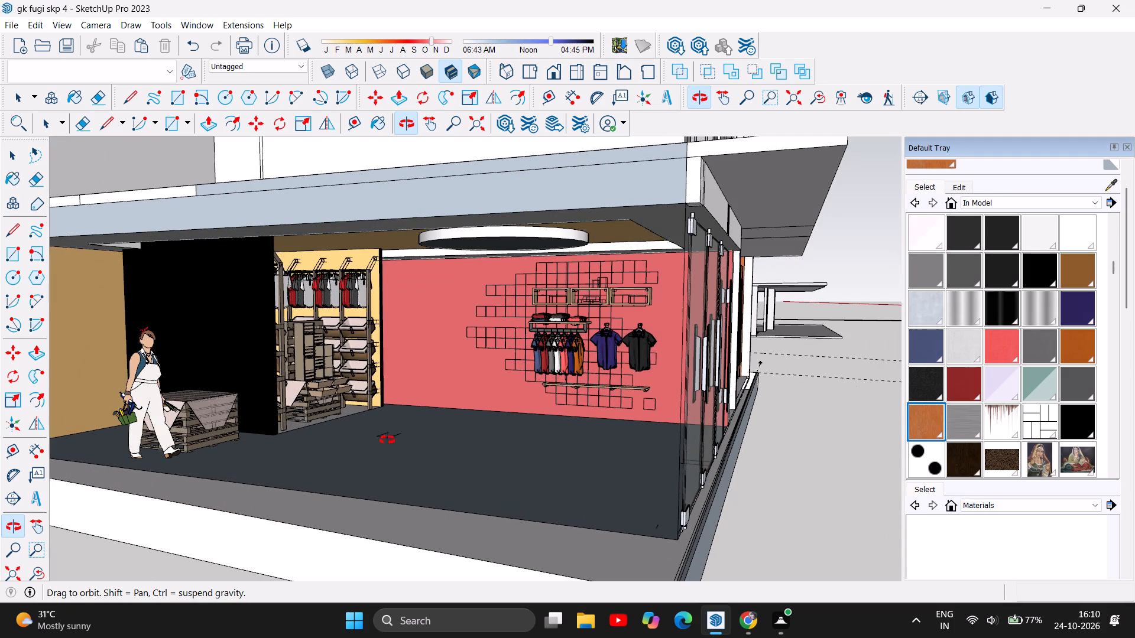
scroll(382, 438, up, 7)
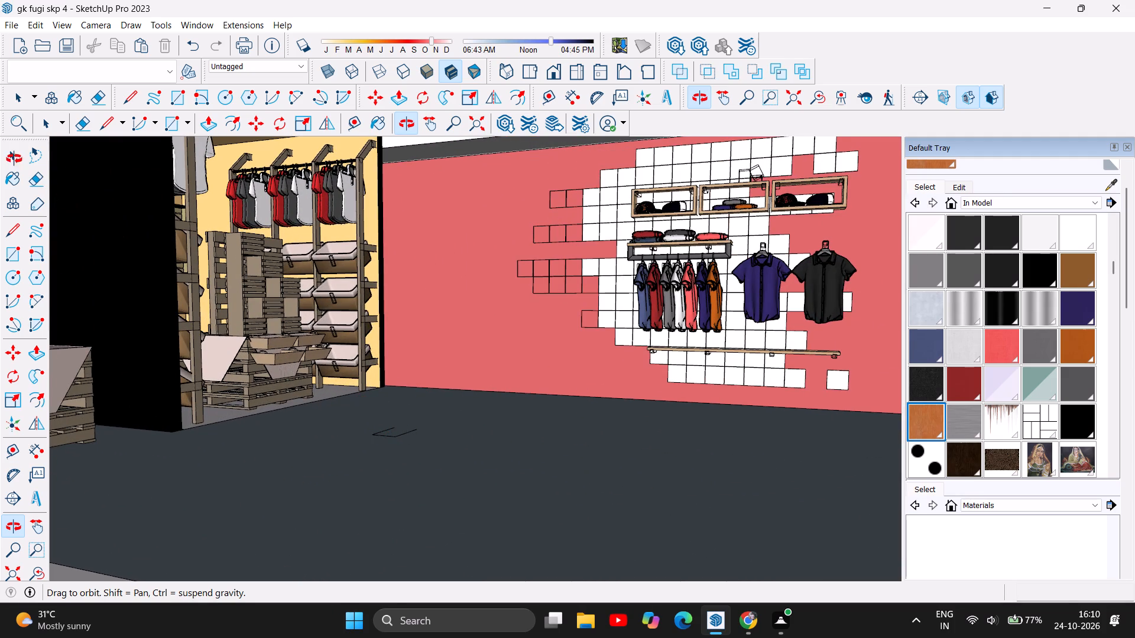
click(14, 159)
click(403, 437)
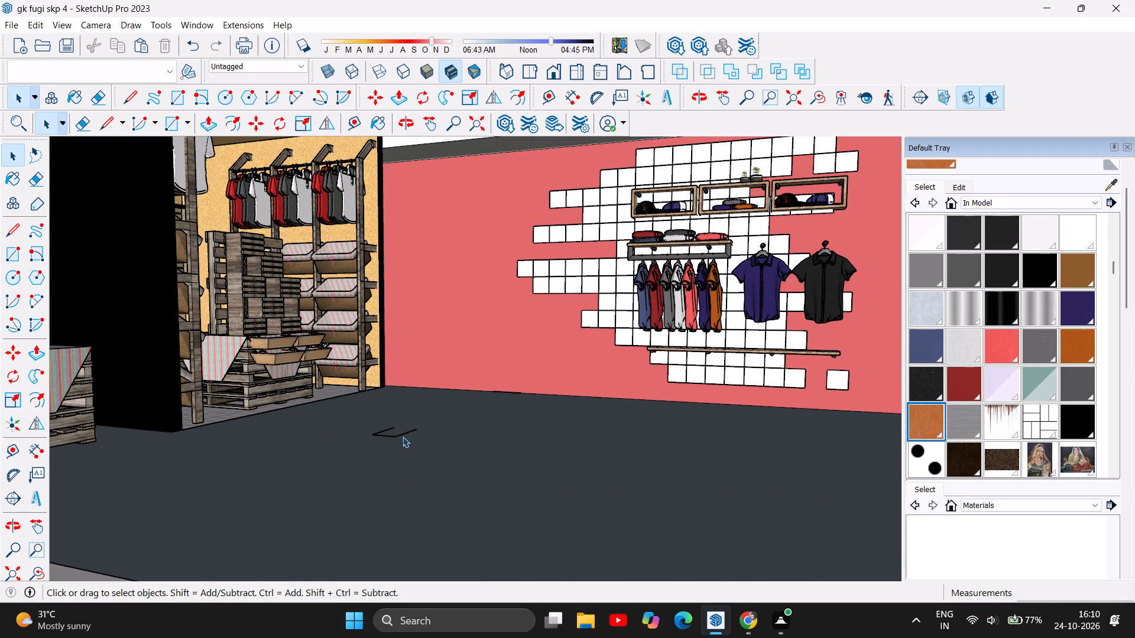
key(Delete)
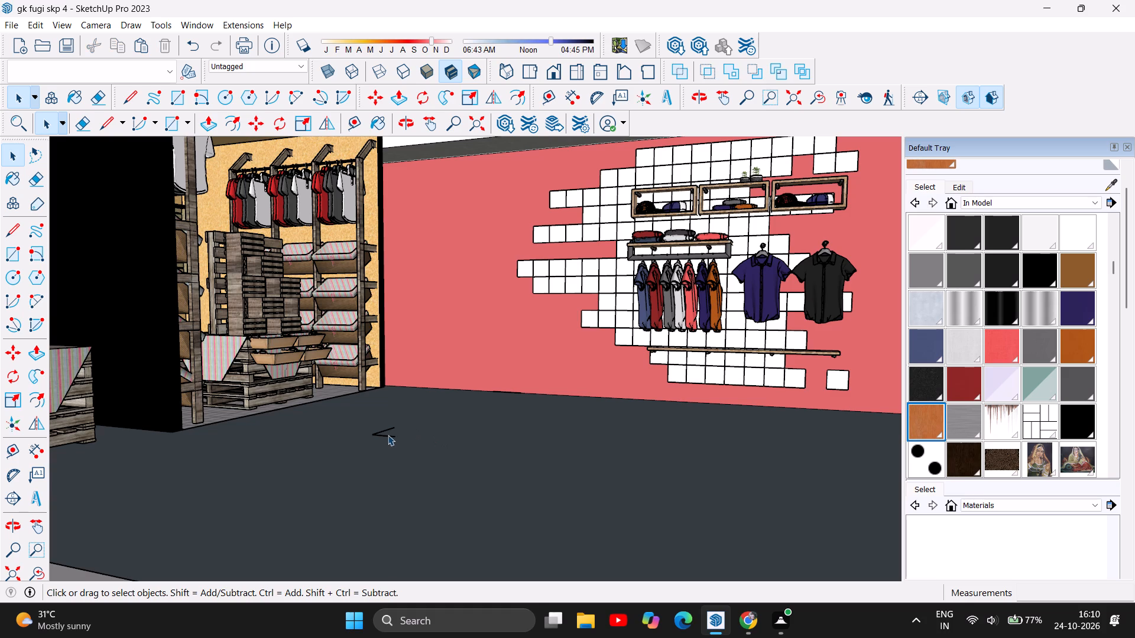
click(388, 437)
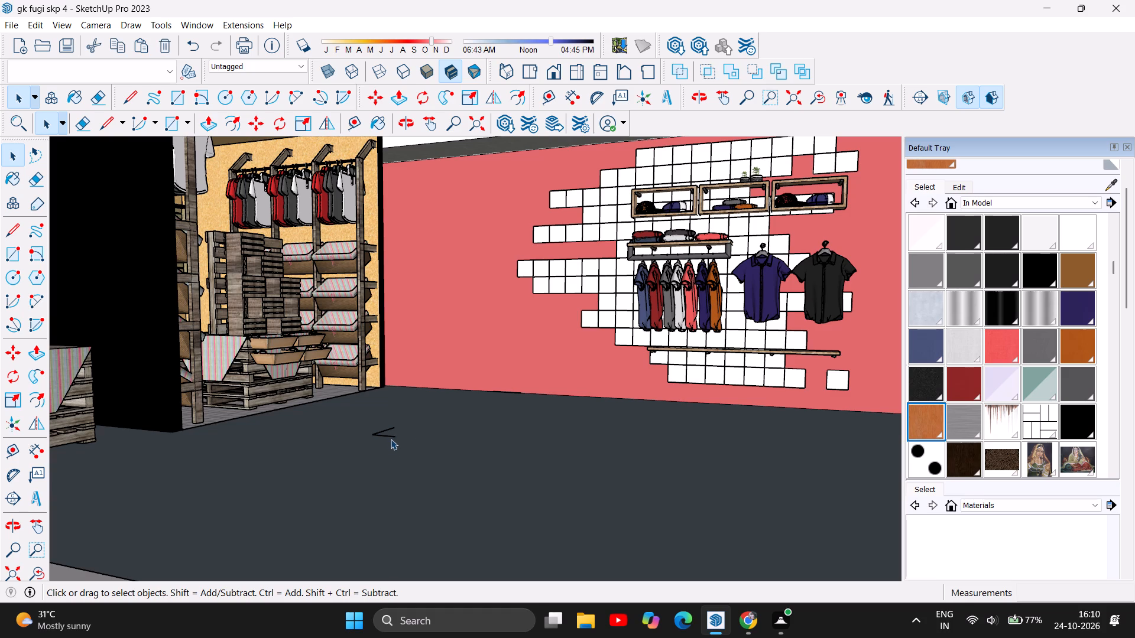
click(390, 438)
key(Delete)
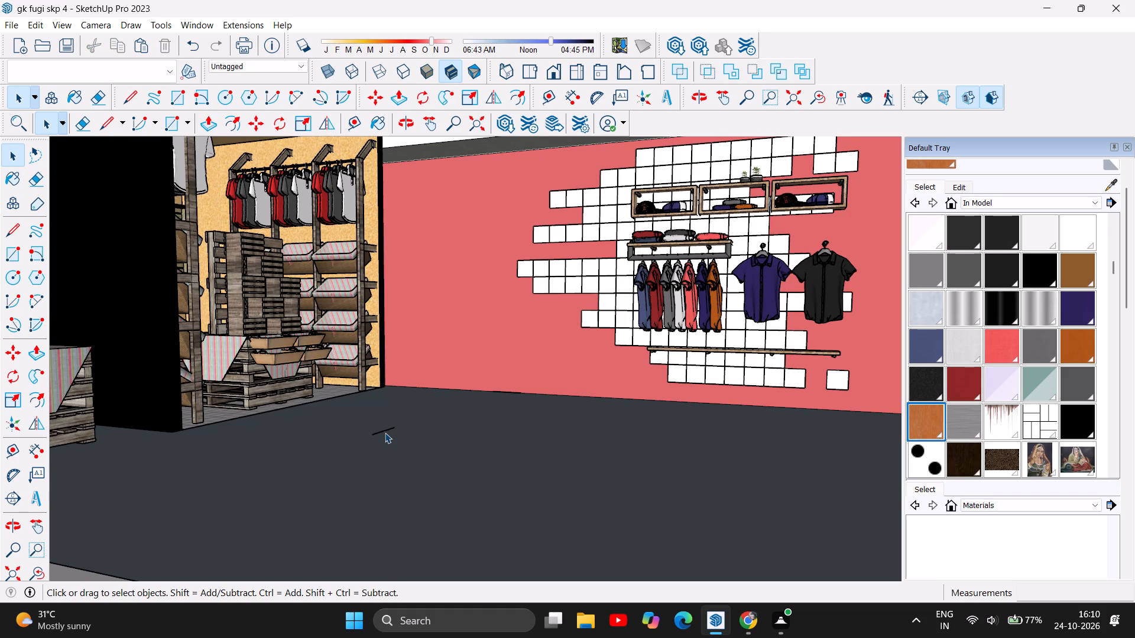
click(385, 432)
key(Delete)
Inspect the shop floor, the red wall's tiled clothing display and the shelving beside it, near and from farther away.
scroll(451, 400, down, 4)
scroll(609, 402, down, 2)
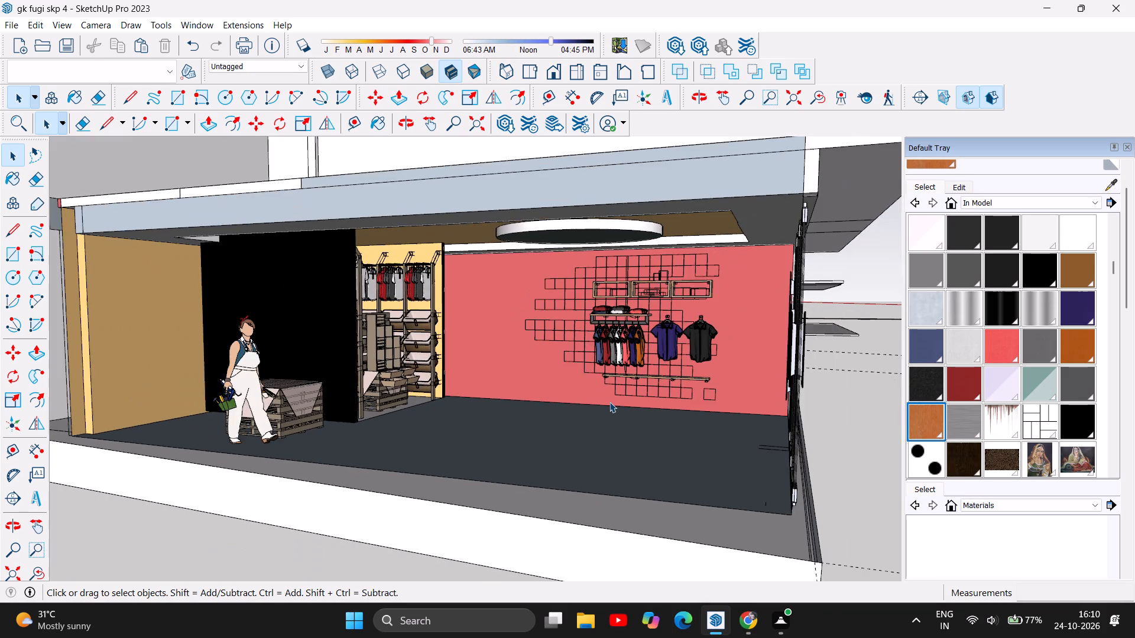
scroll(609, 402, down, 2)
scroll(546, 360, up, 6)
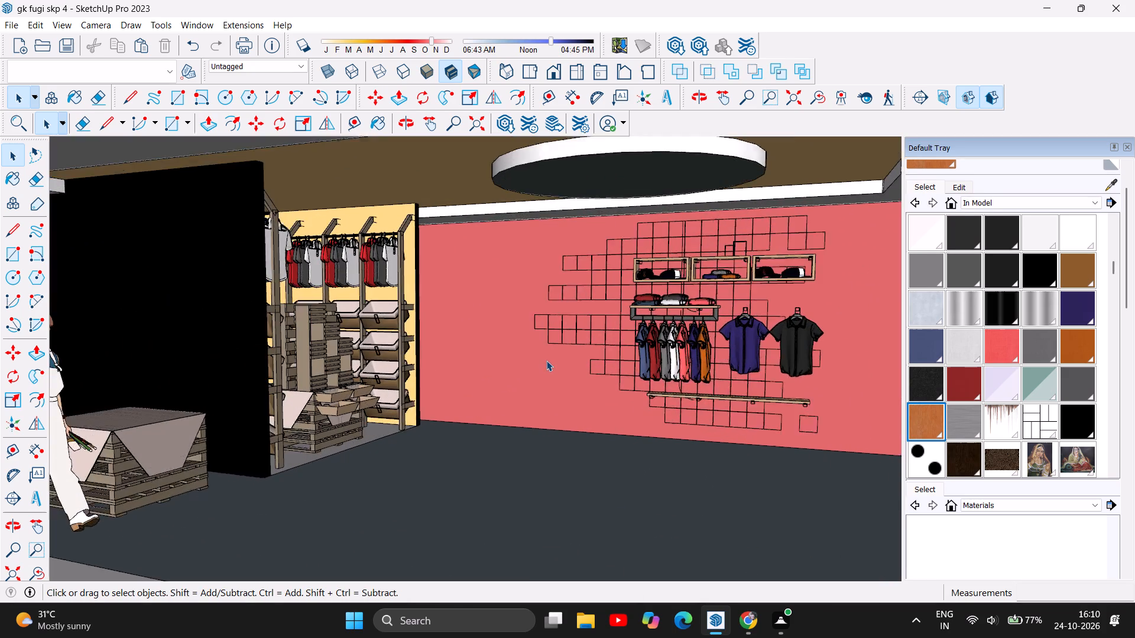
scroll(546, 360, up, 4)
scroll(677, 314, up, 5)
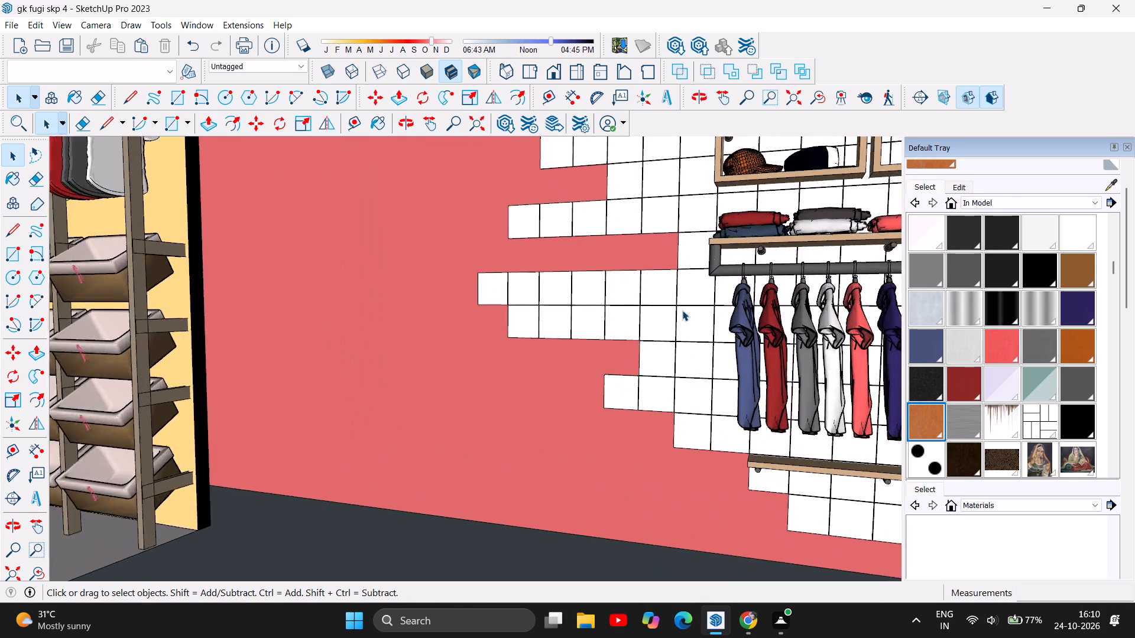
scroll(682, 310, up, 1)
scroll(325, 400, down, 5)
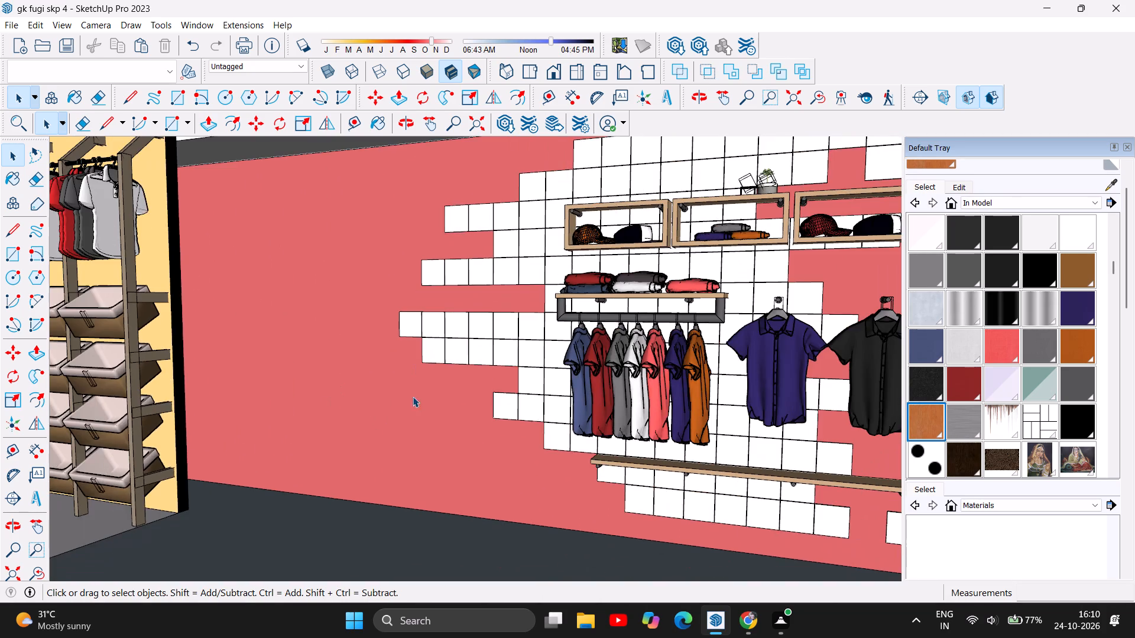
scroll(631, 401, down, 12)
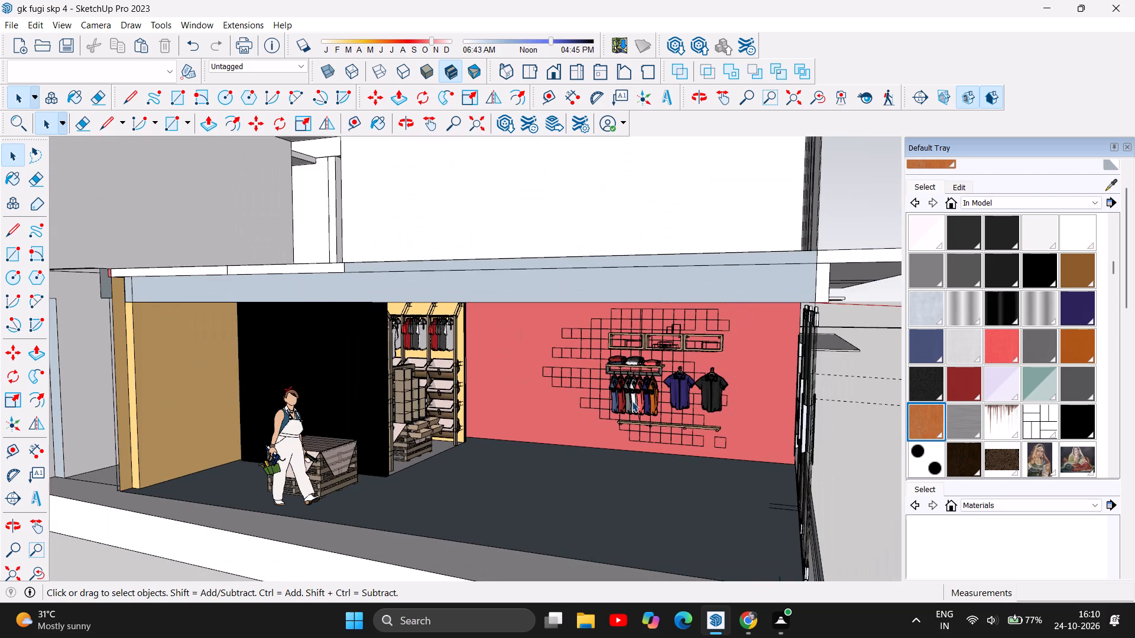
scroll(494, 491, down, 3)
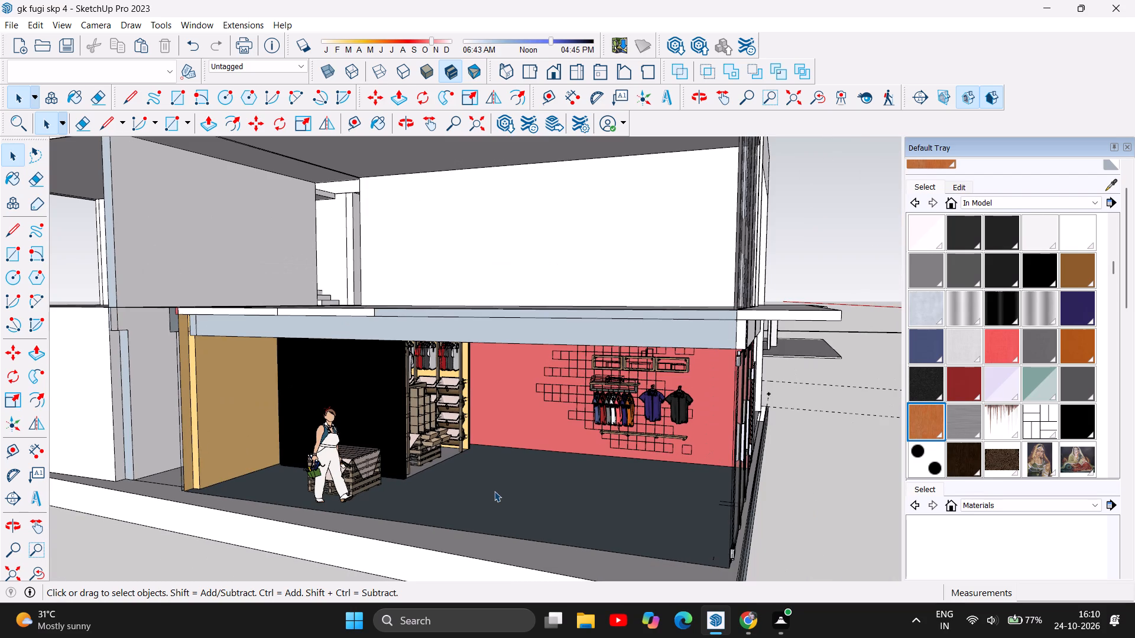
scroll(551, 494, up, 6)
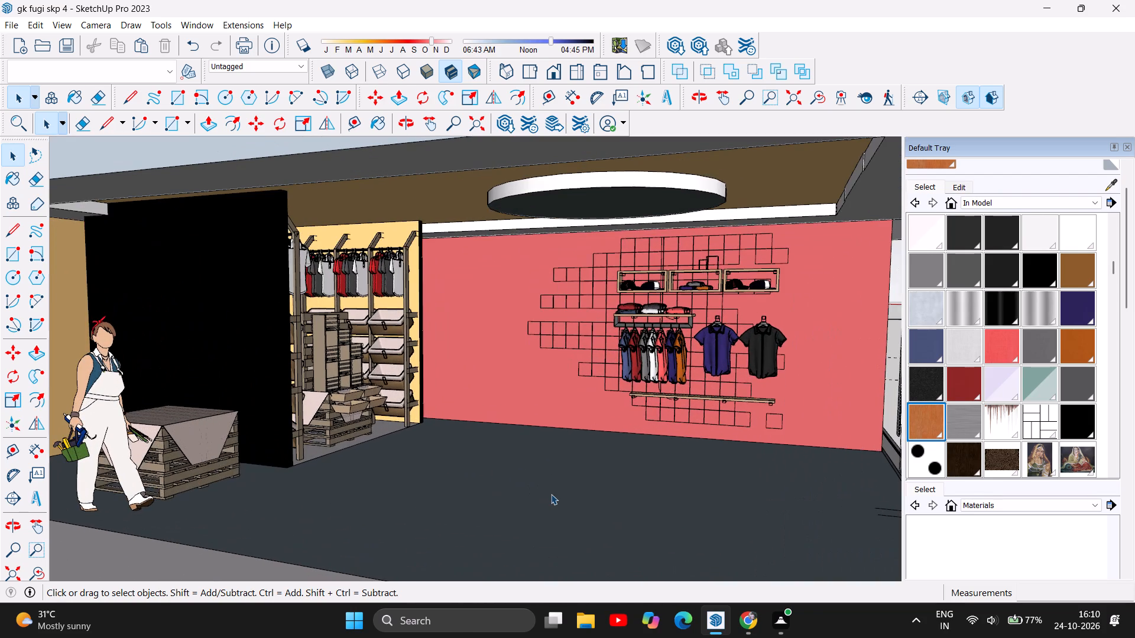
scroll(552, 494, down, 6)
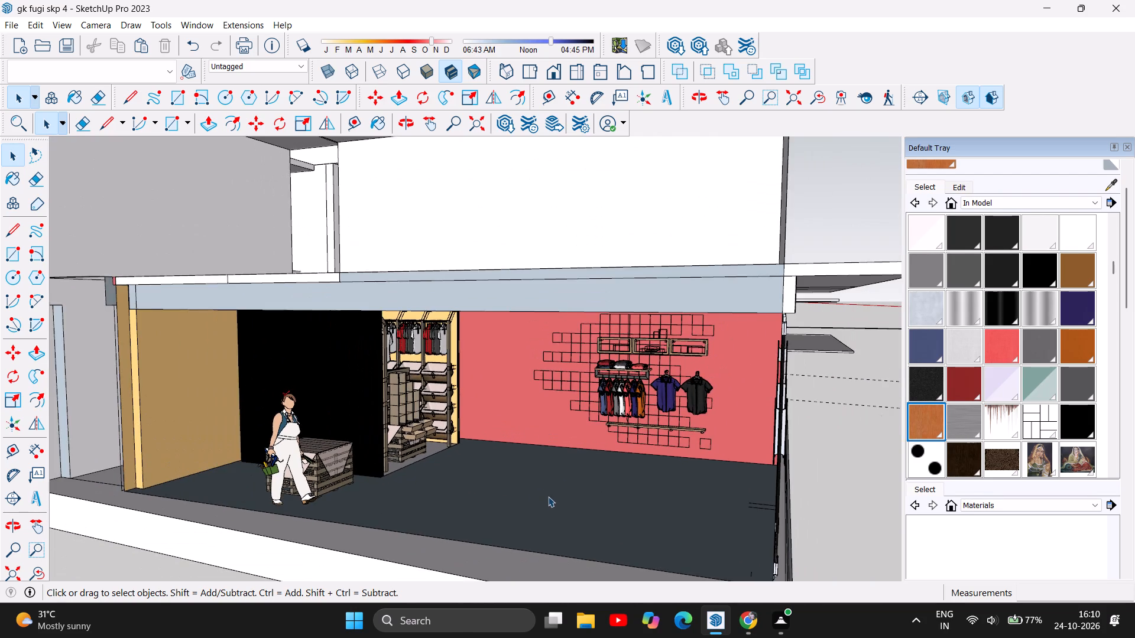
scroll(547, 497, down, 1)
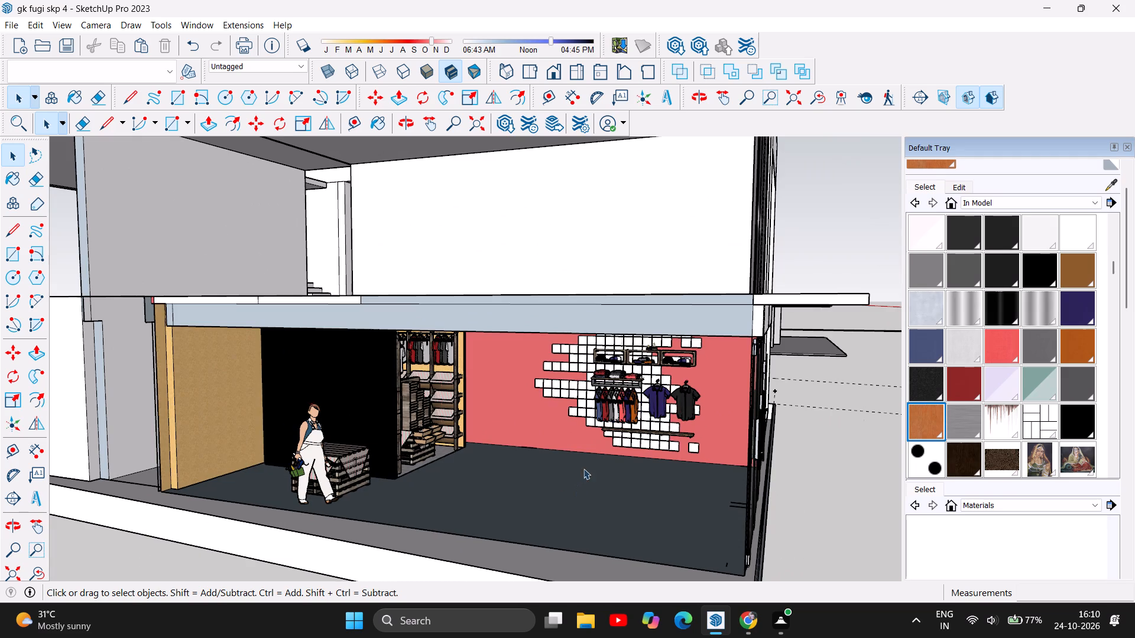
scroll(641, 435, down, 4)
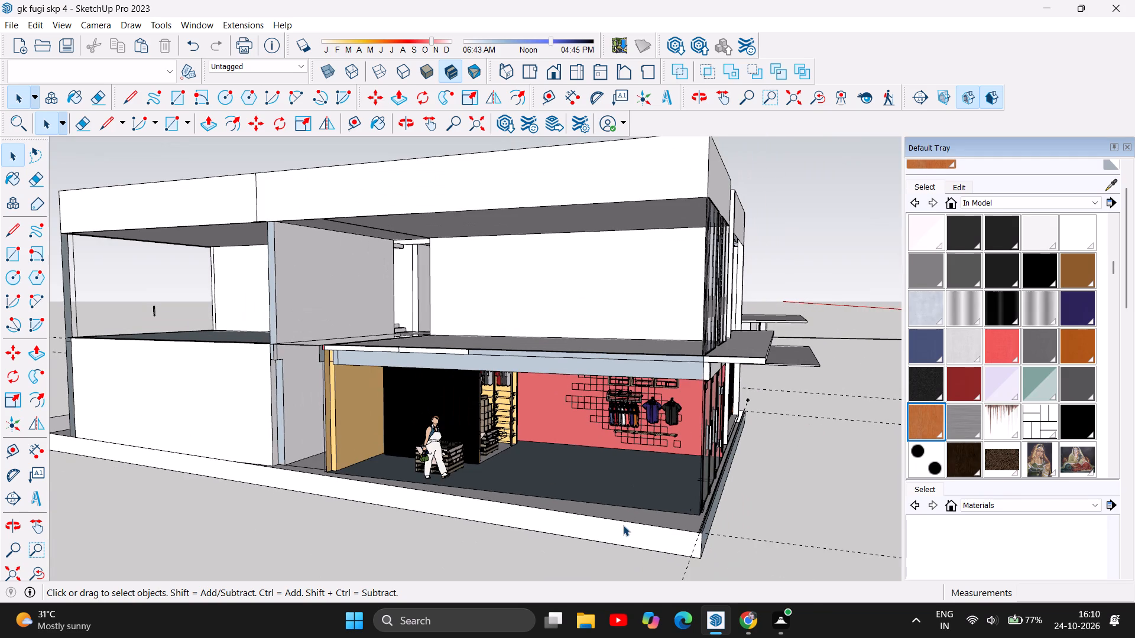
Examine the whole building from the open side, the front, the rear and above.
click(414, 123)
drag(713, 425, 669, 423)
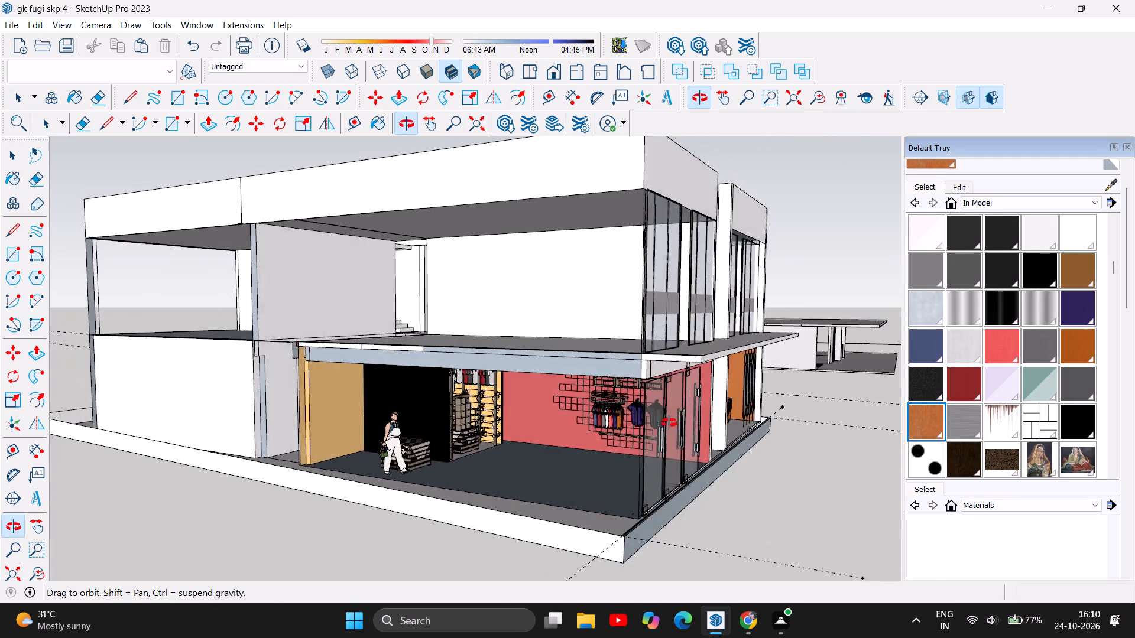
drag(669, 423, 295, 445)
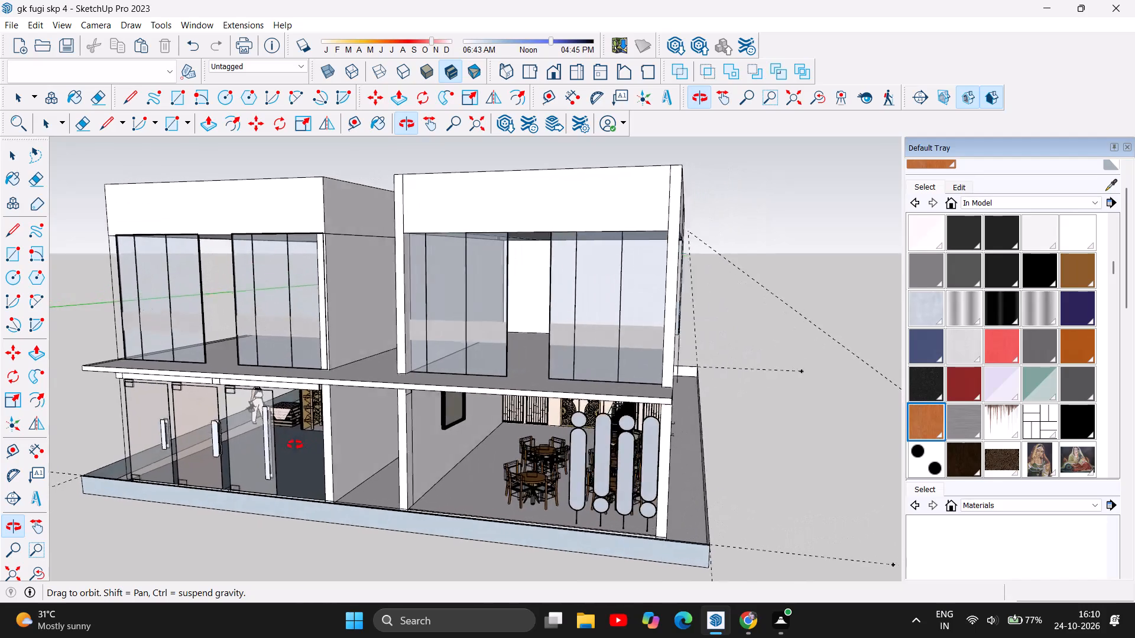
drag(295, 445, 648, 415)
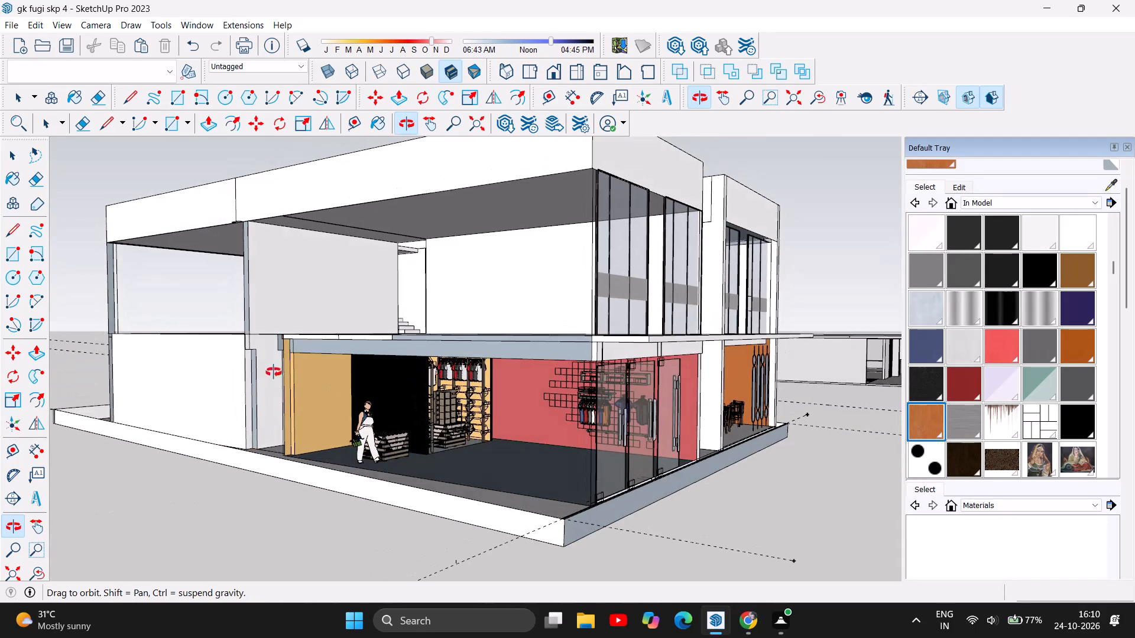
scroll(381, 396, down, 6)
drag(360, 406, 417, 420)
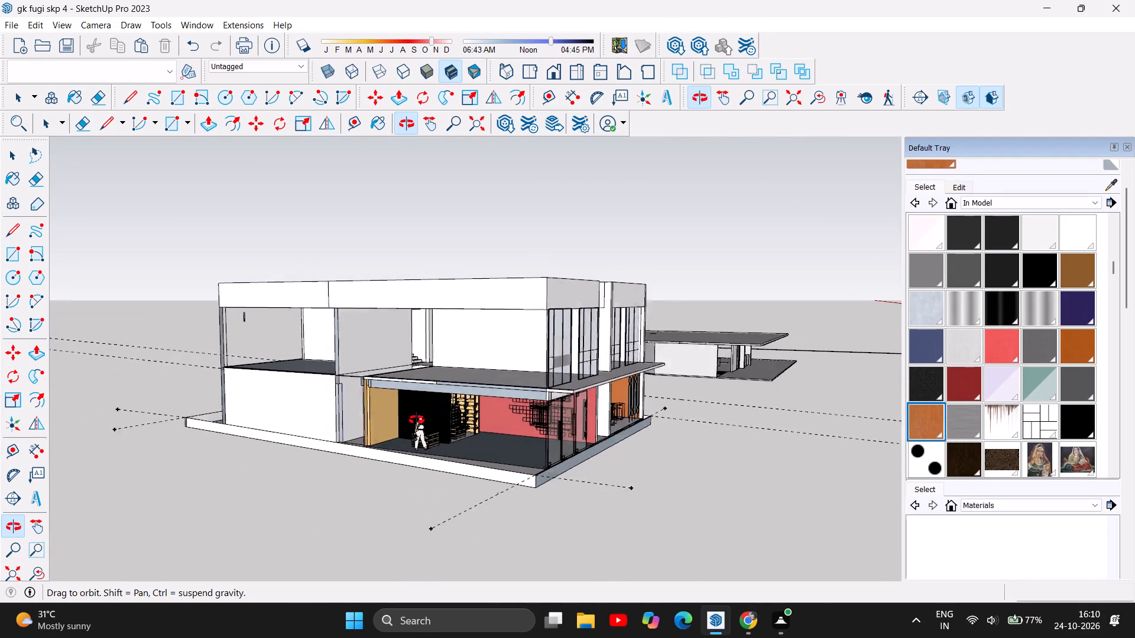
drag(417, 420, 244, 424)
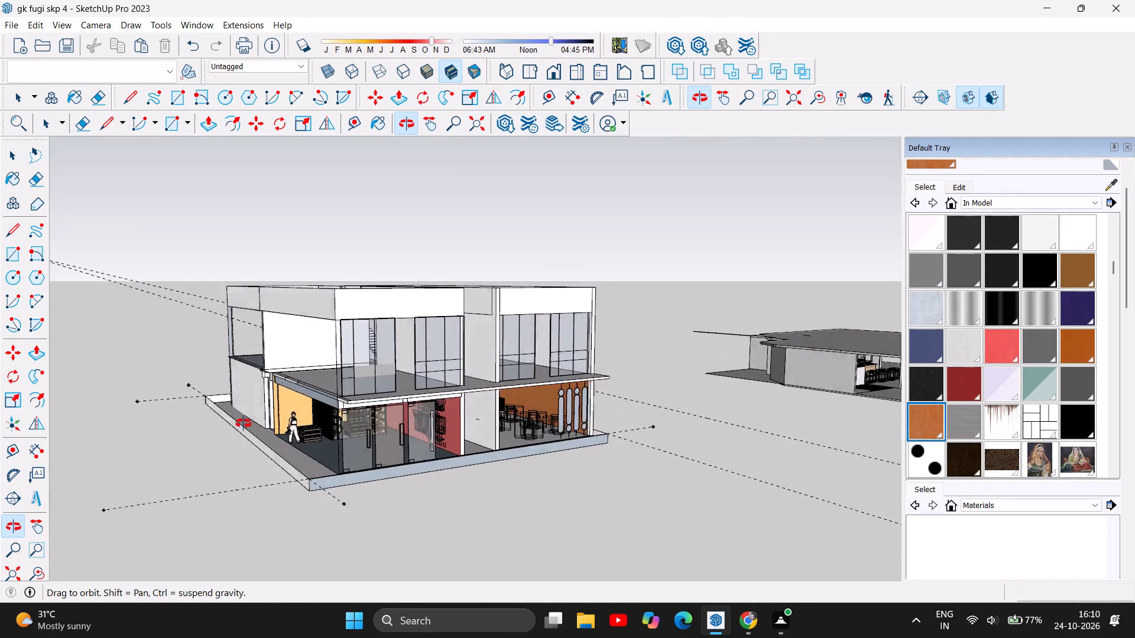
drag(244, 424, 754, 409)
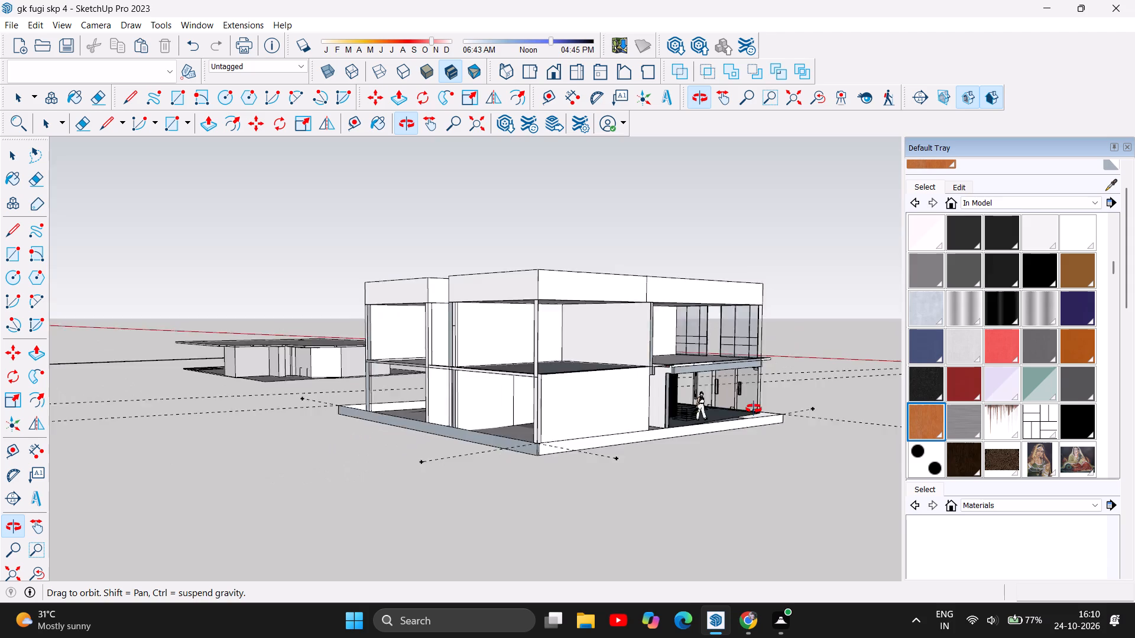
drag(754, 409, 408, 451)
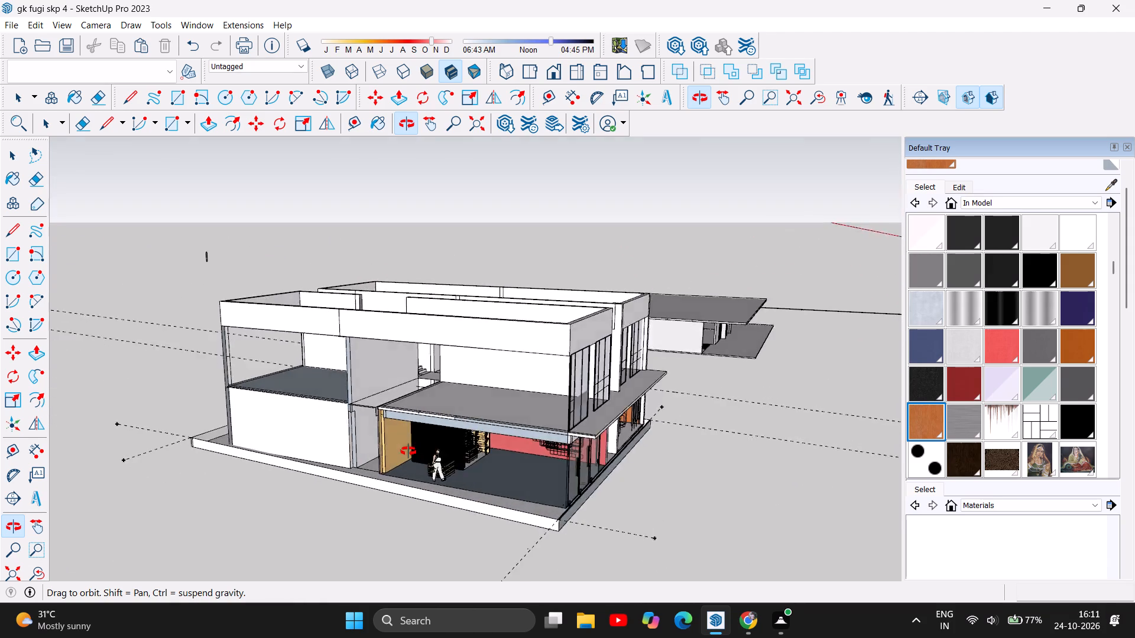
drag(408, 451, 451, 555)
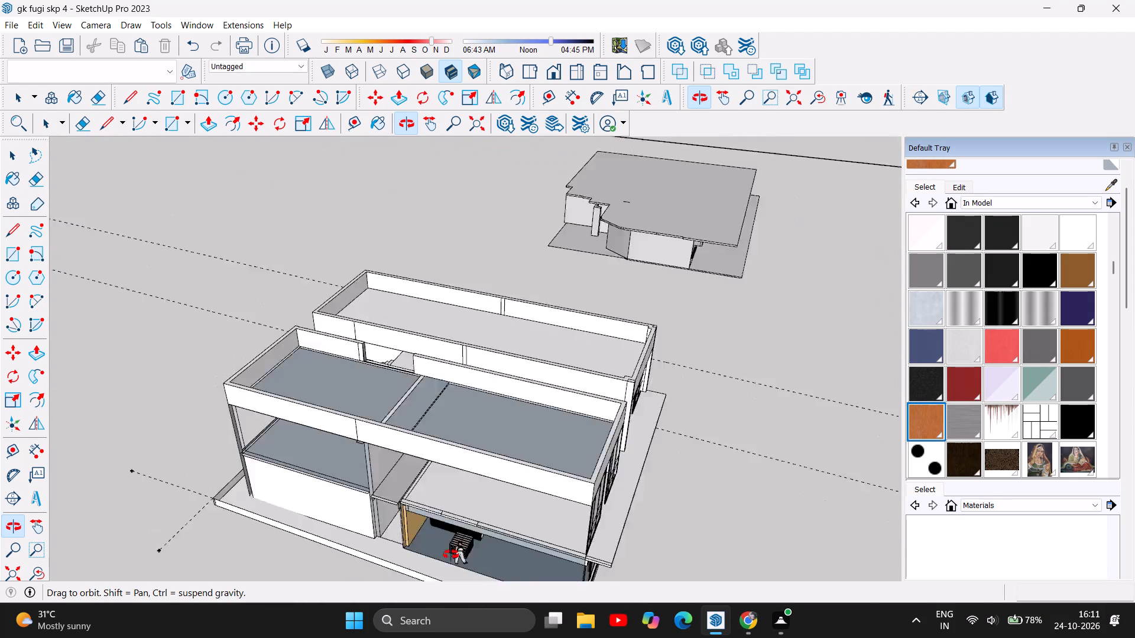
drag(451, 555, 363, 426)
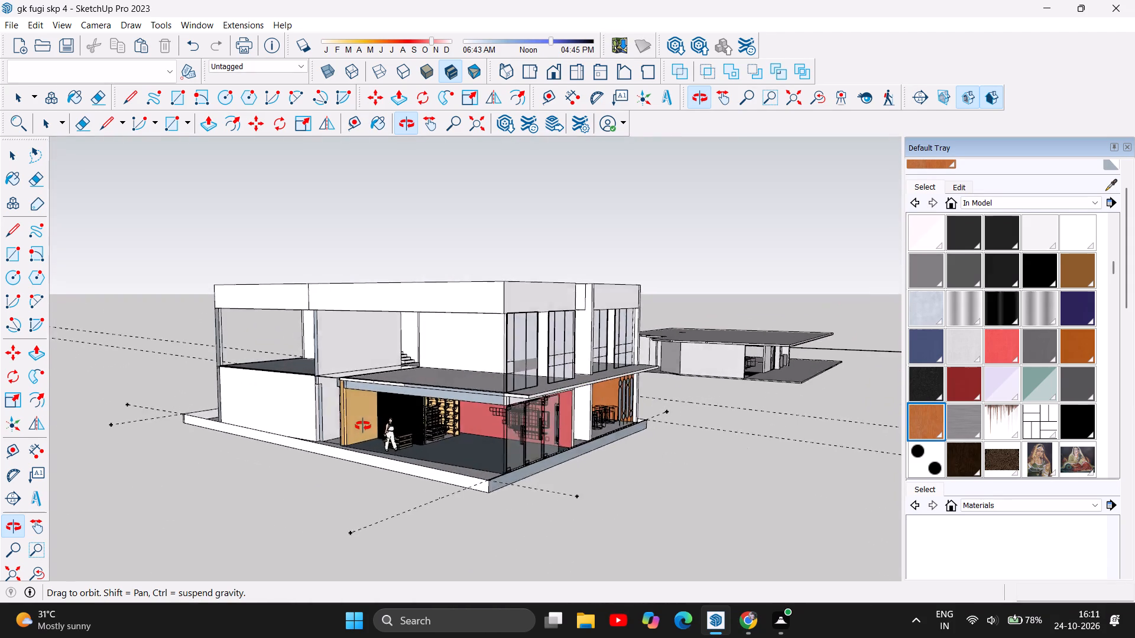
drag(363, 426, 407, 447)
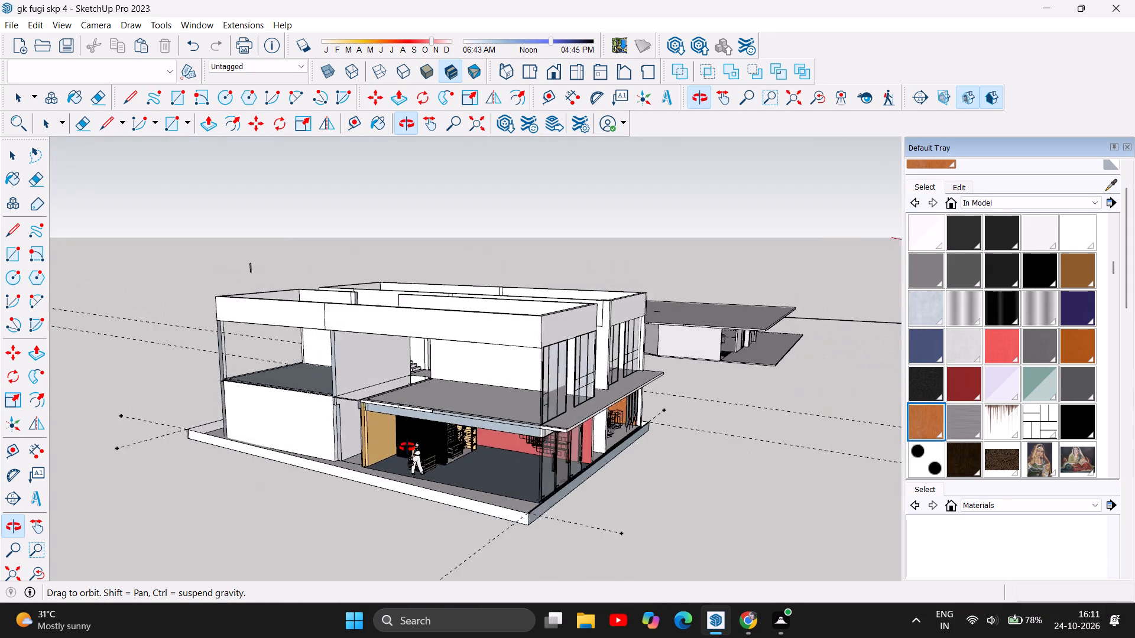
drag(407, 447, 336, 426)
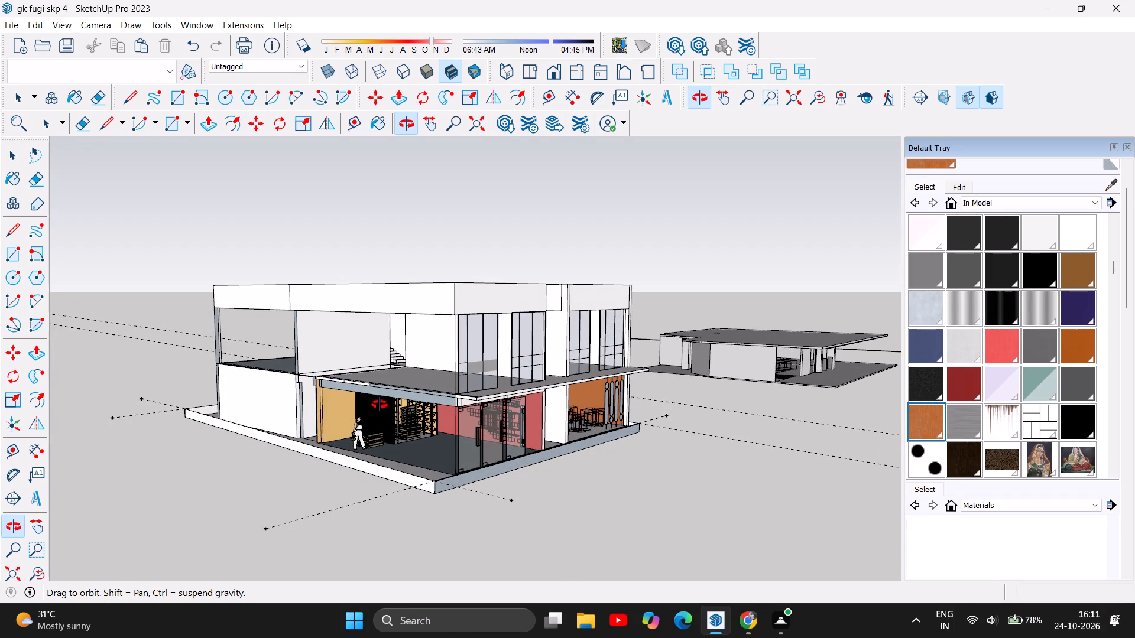
Examine the glass storefront, the neighbouring dining space and the building's opposite side wall where the slab edge runs across it.
scroll(443, 464, up, 6)
drag(482, 517, 336, 464)
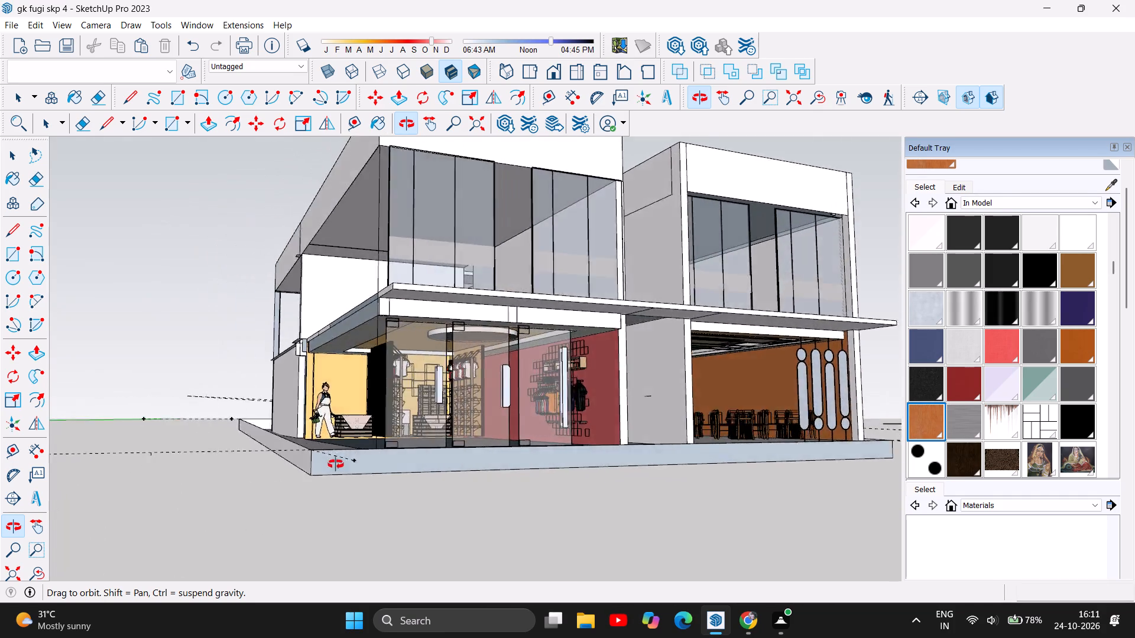
drag(336, 464, 302, 512)
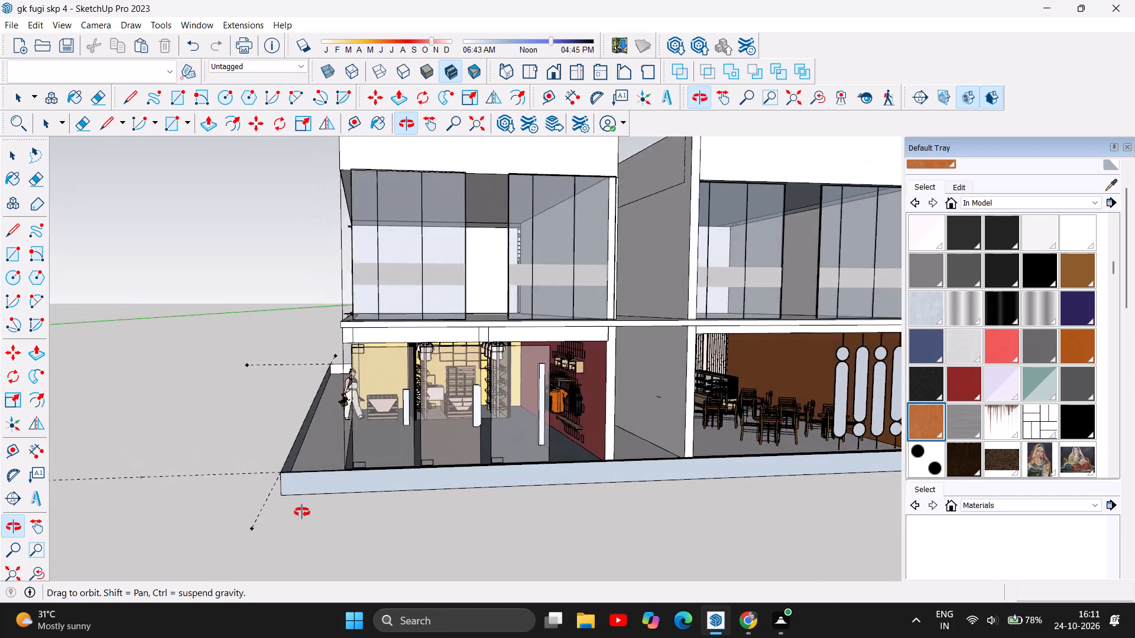
drag(302, 512, 691, 476)
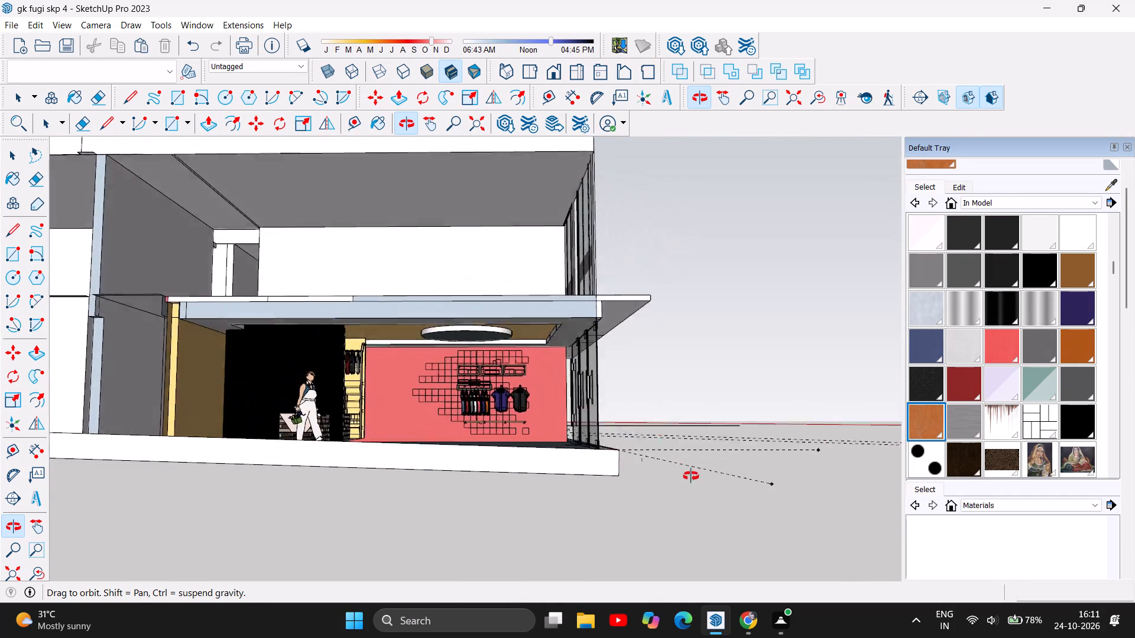
drag(691, 476, 170, 448)
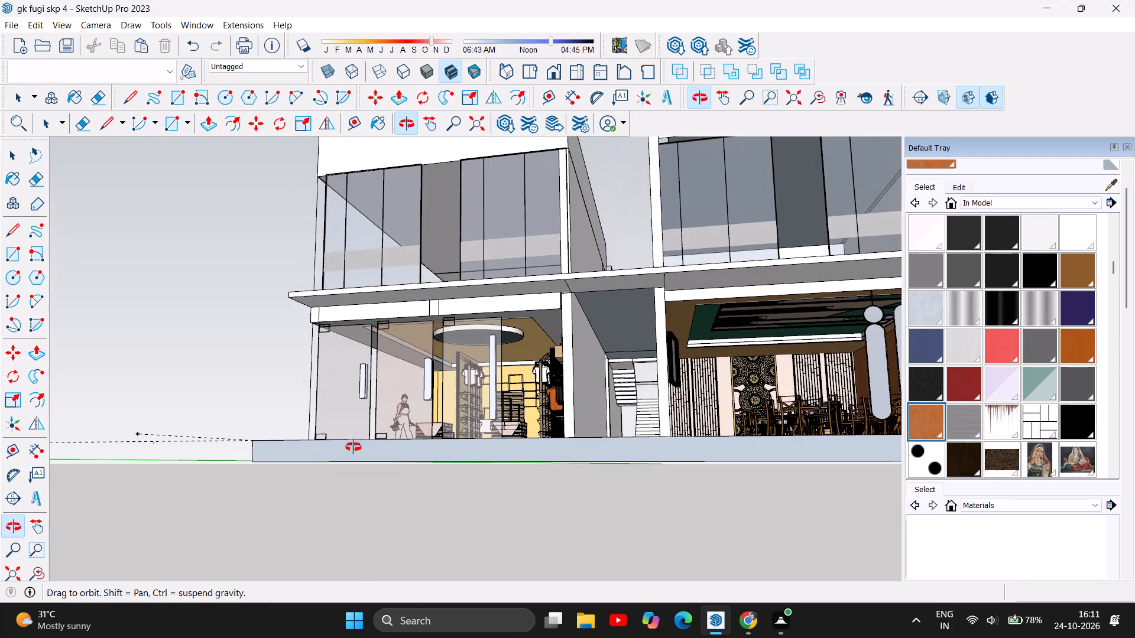
drag(670, 447, 332, 493)
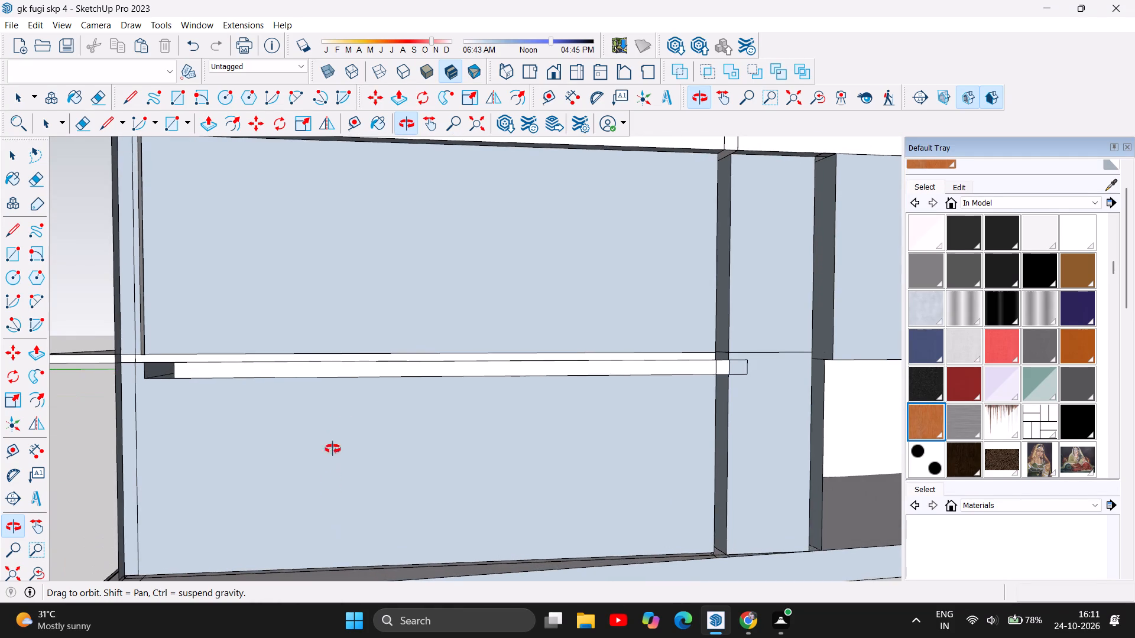
scroll(356, 330, down, 4)
drag(369, 399, 363, 430)
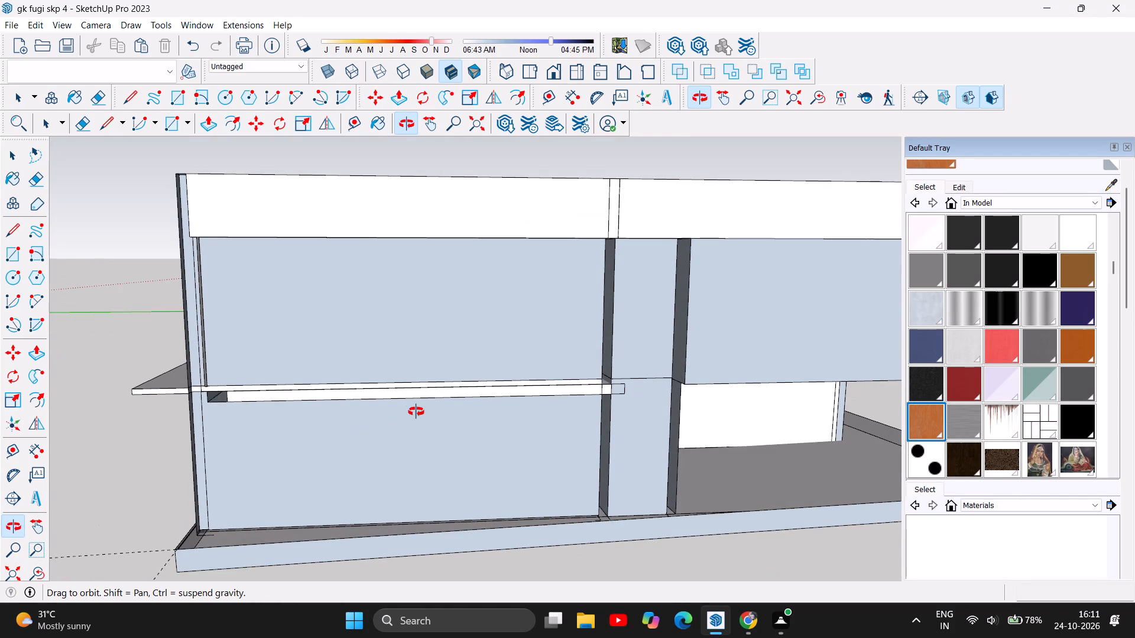
drag(410, 461, 271, 487)
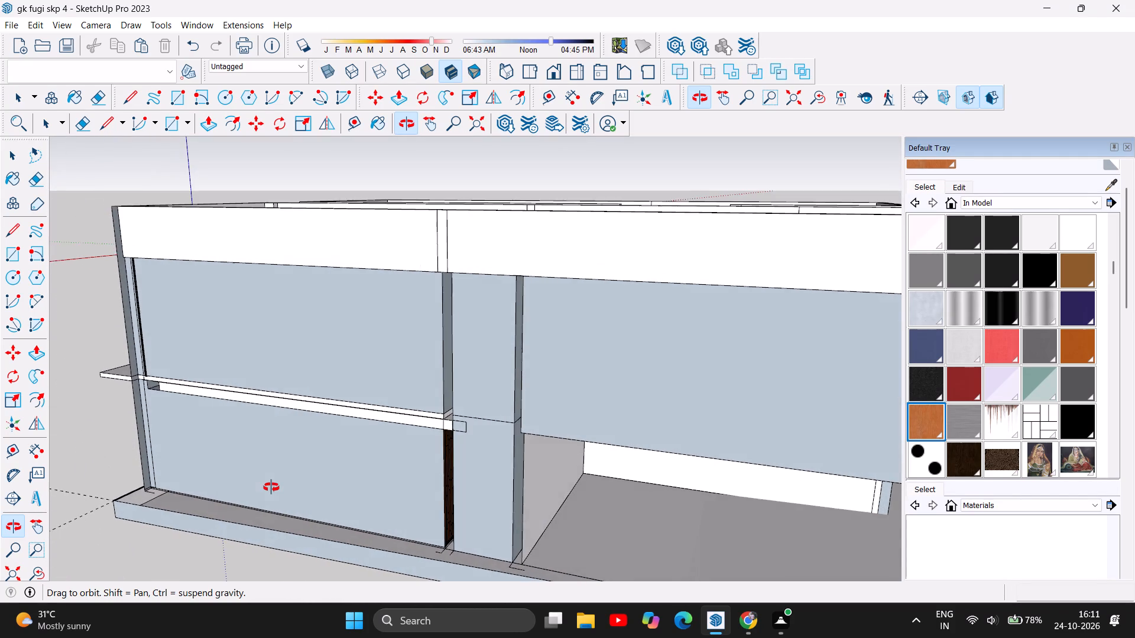
Examine the side wall's upper corner, the white parapet band and the roof framing behind it.
drag(271, 487, 326, 501)
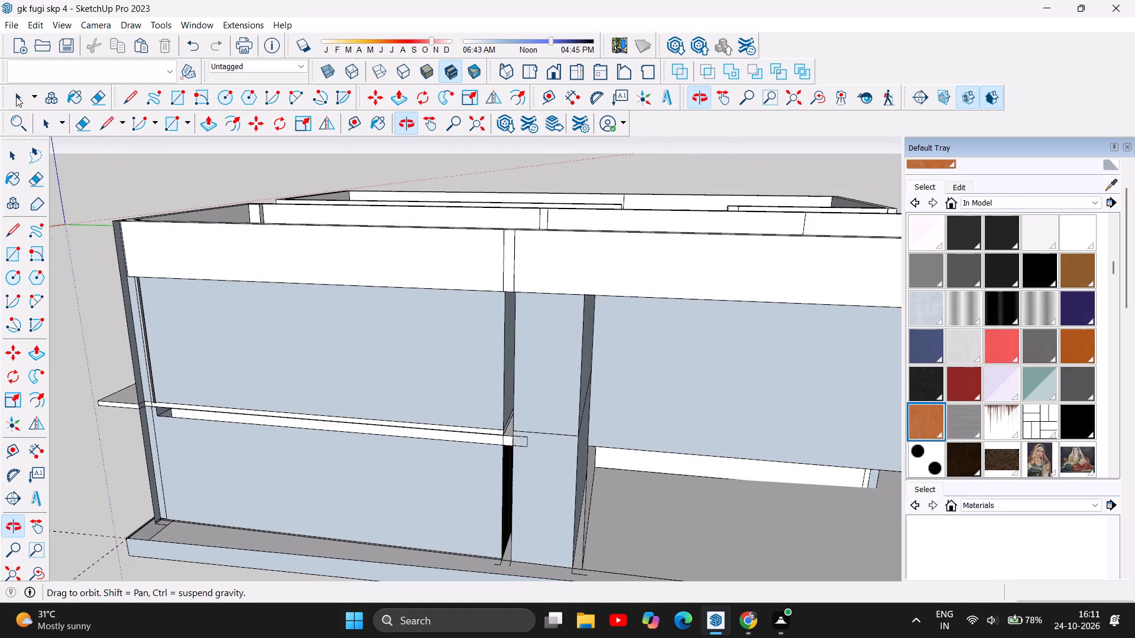
click(16, 96)
scroll(173, 231, up, 4)
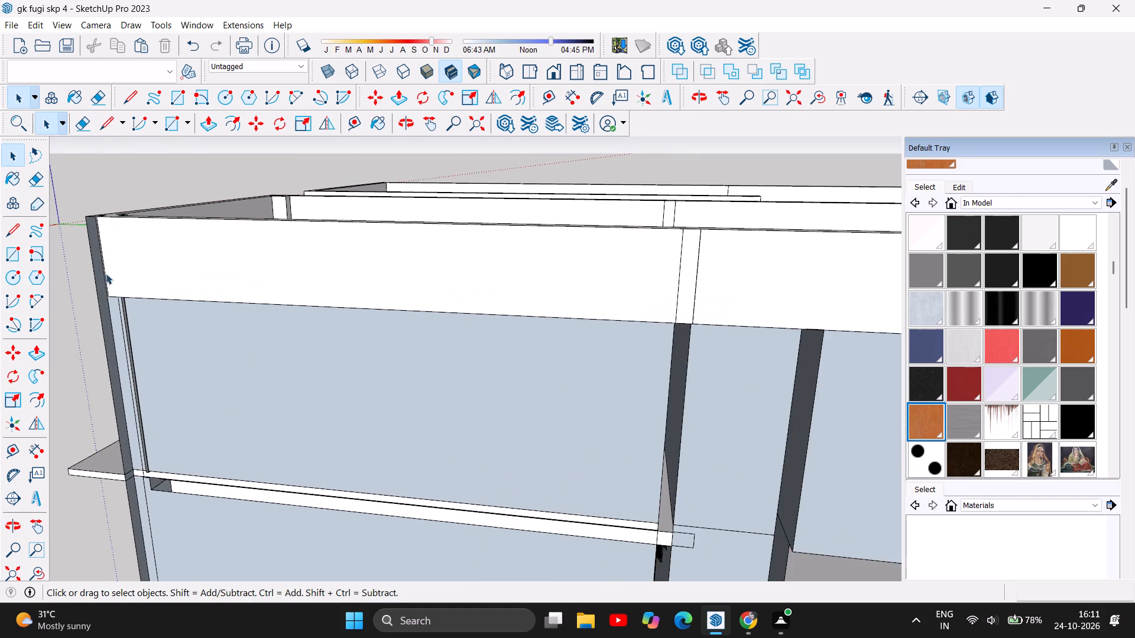
scroll(90, 196, up, 4)
scroll(95, 207, down, 4)
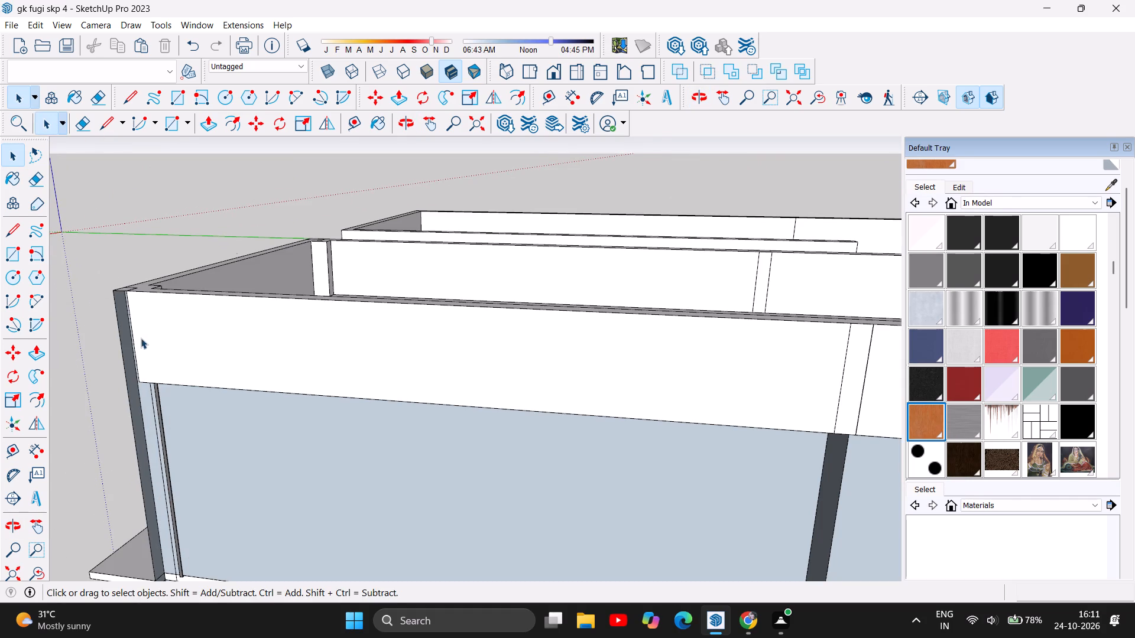
scroll(281, 312, down, 4)
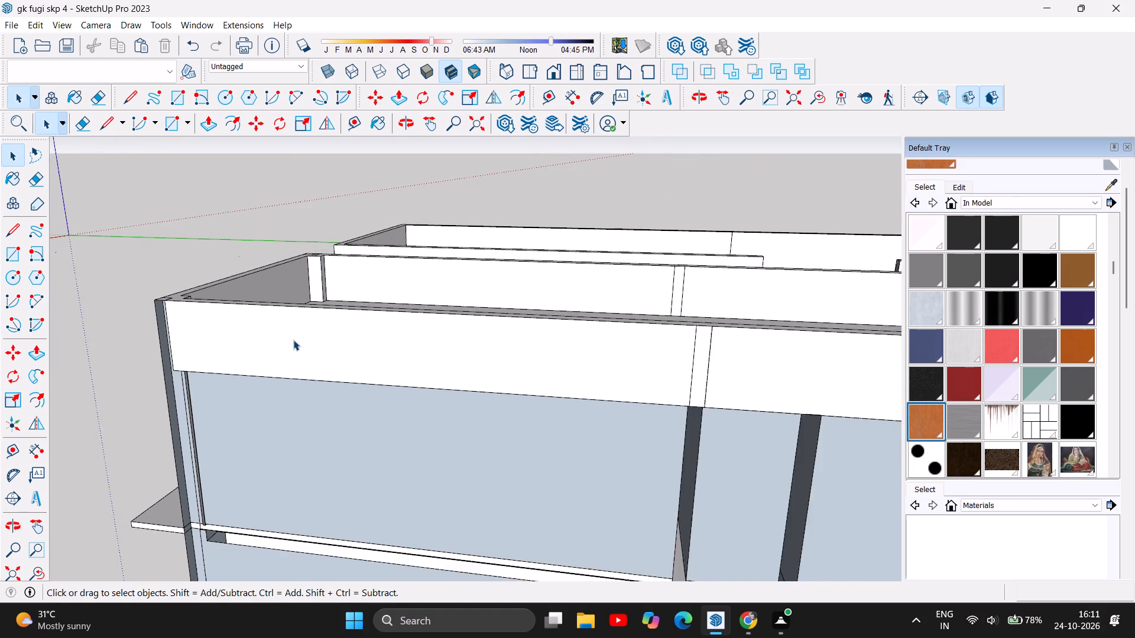
scroll(293, 340, down, 7)
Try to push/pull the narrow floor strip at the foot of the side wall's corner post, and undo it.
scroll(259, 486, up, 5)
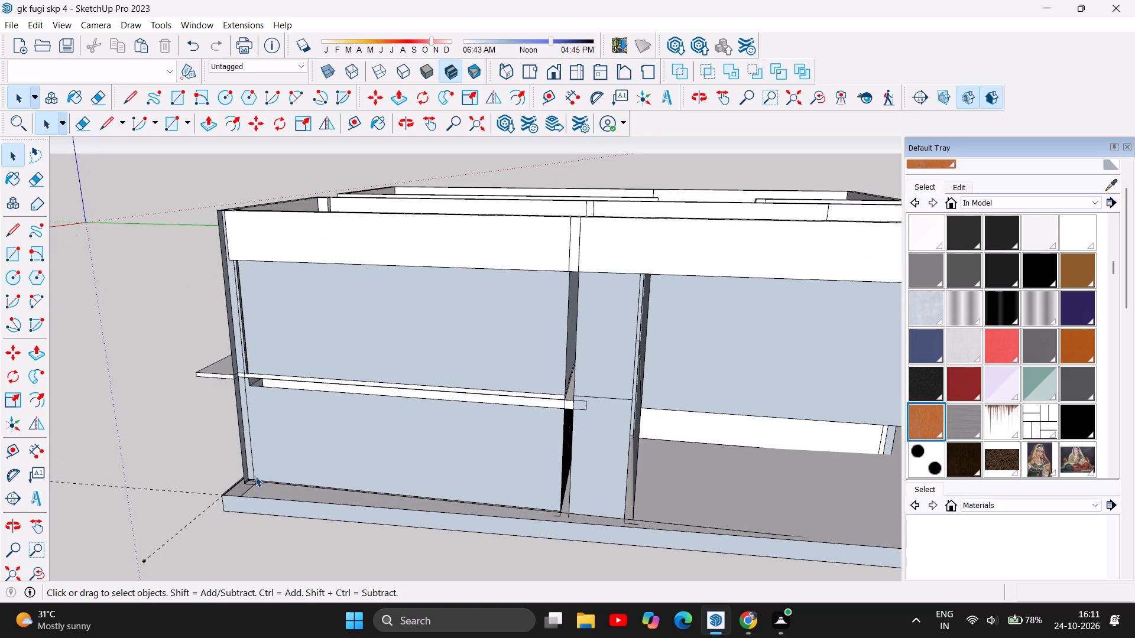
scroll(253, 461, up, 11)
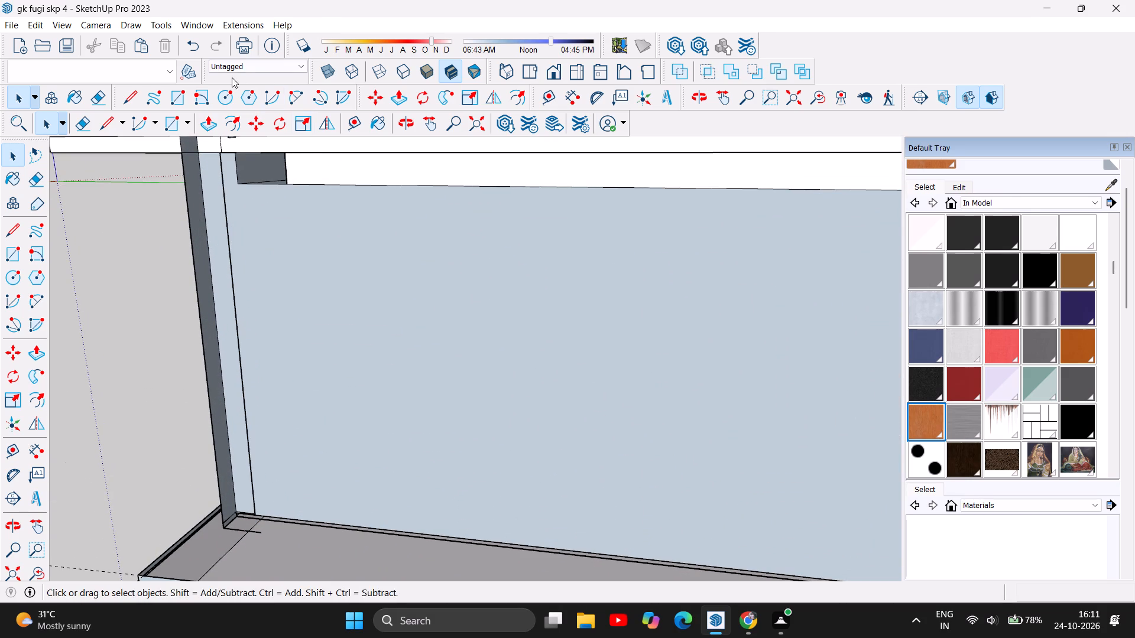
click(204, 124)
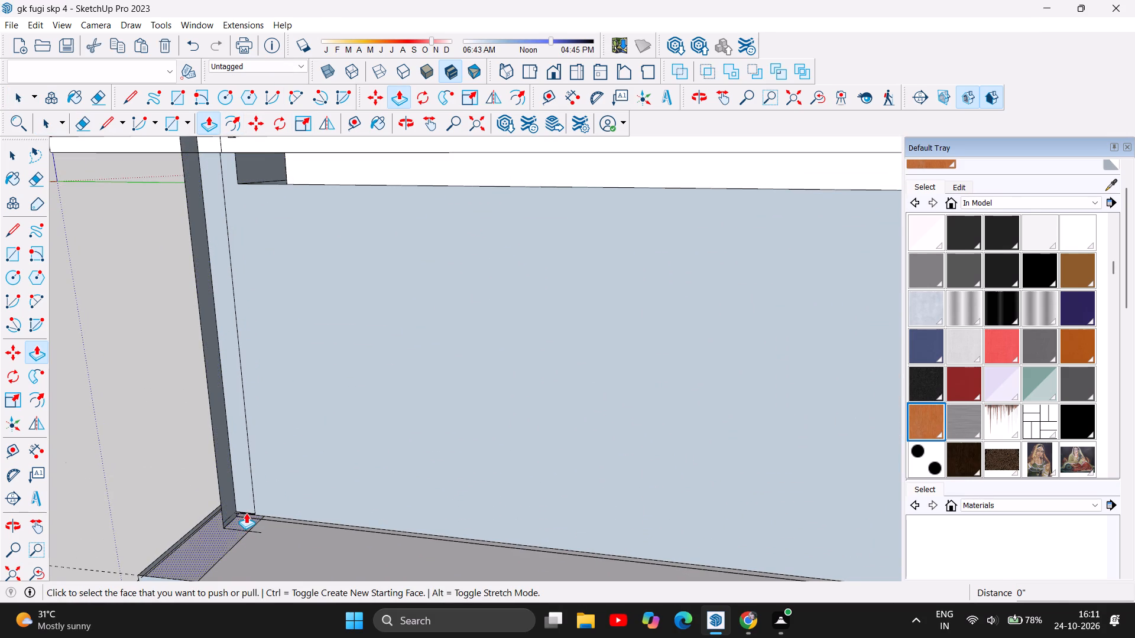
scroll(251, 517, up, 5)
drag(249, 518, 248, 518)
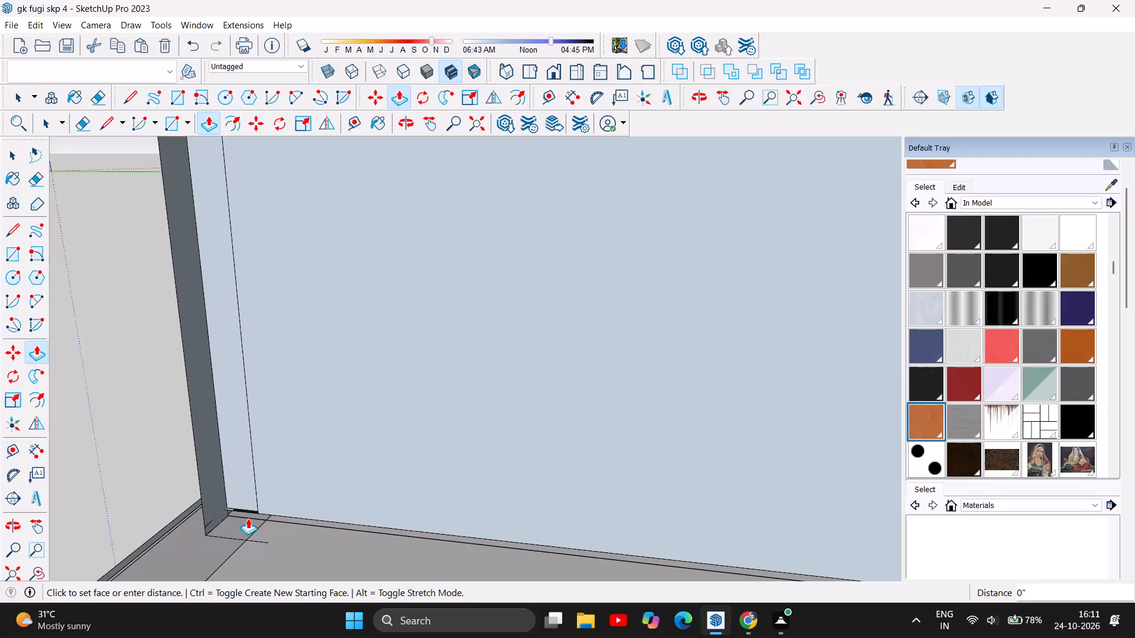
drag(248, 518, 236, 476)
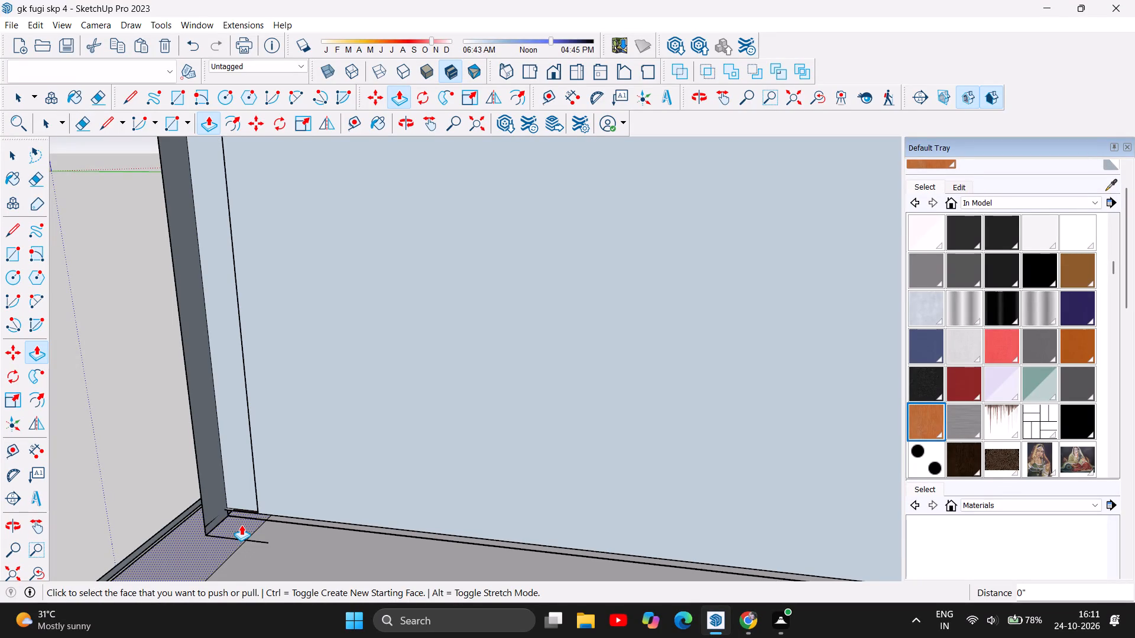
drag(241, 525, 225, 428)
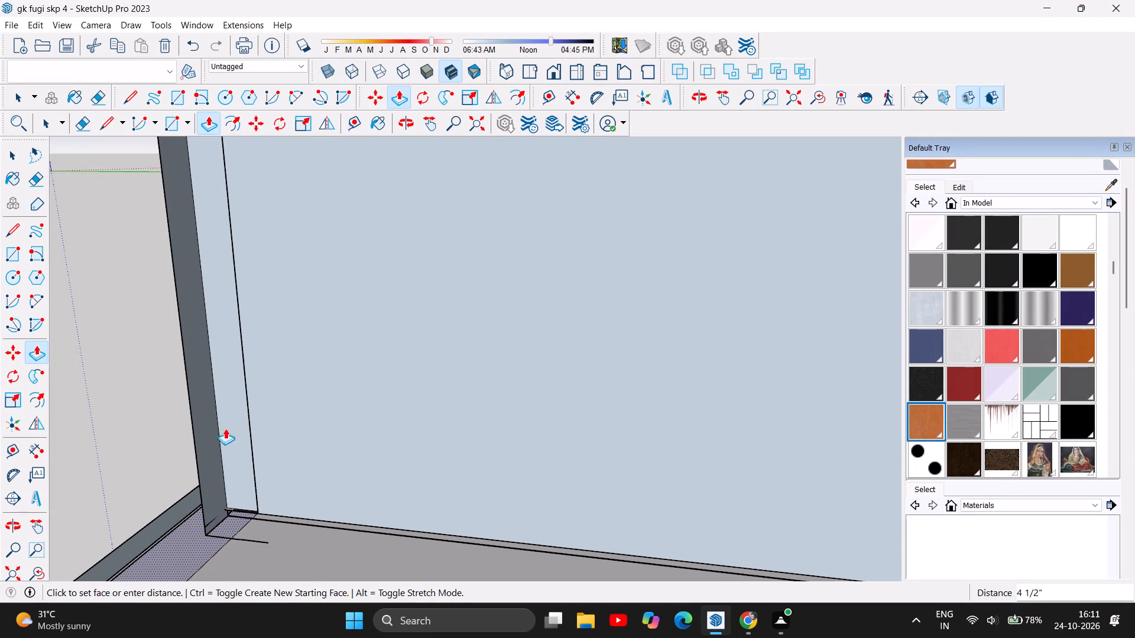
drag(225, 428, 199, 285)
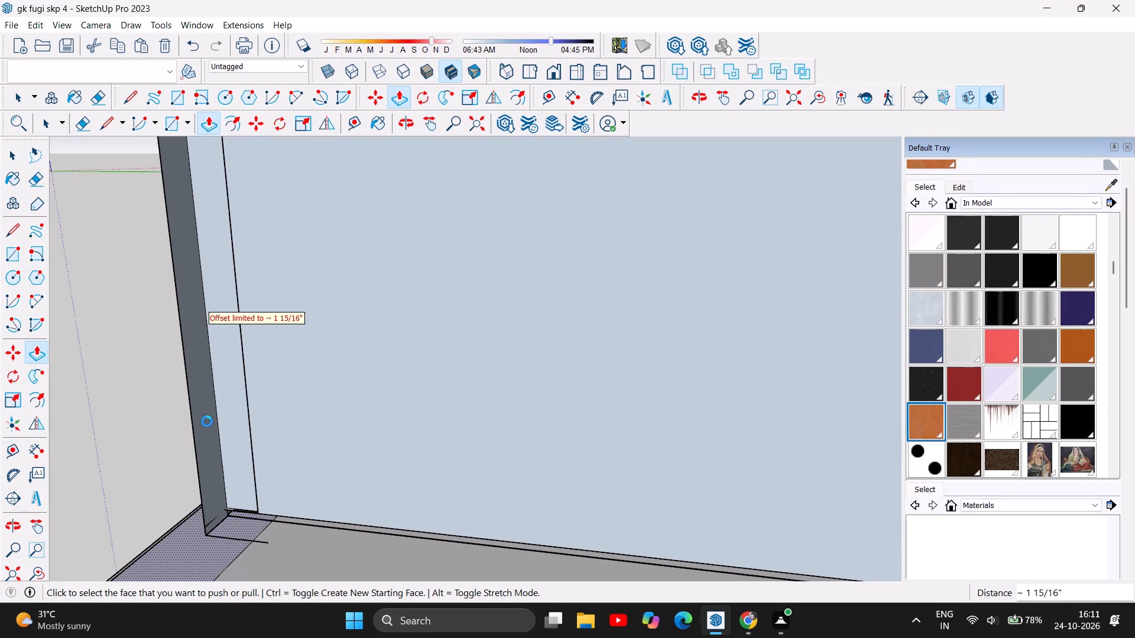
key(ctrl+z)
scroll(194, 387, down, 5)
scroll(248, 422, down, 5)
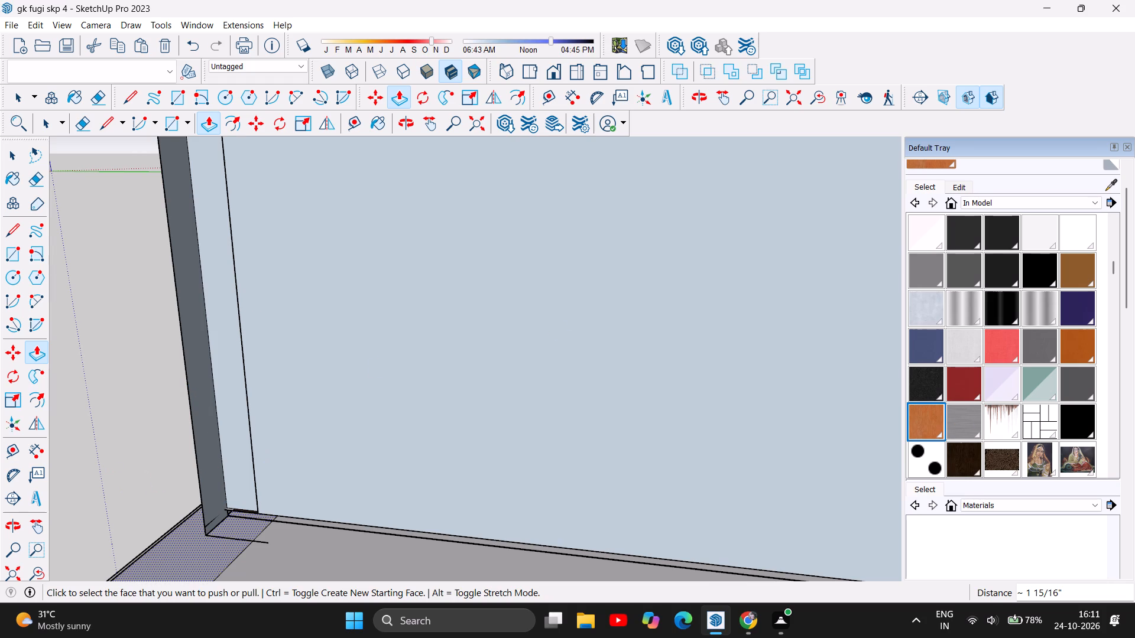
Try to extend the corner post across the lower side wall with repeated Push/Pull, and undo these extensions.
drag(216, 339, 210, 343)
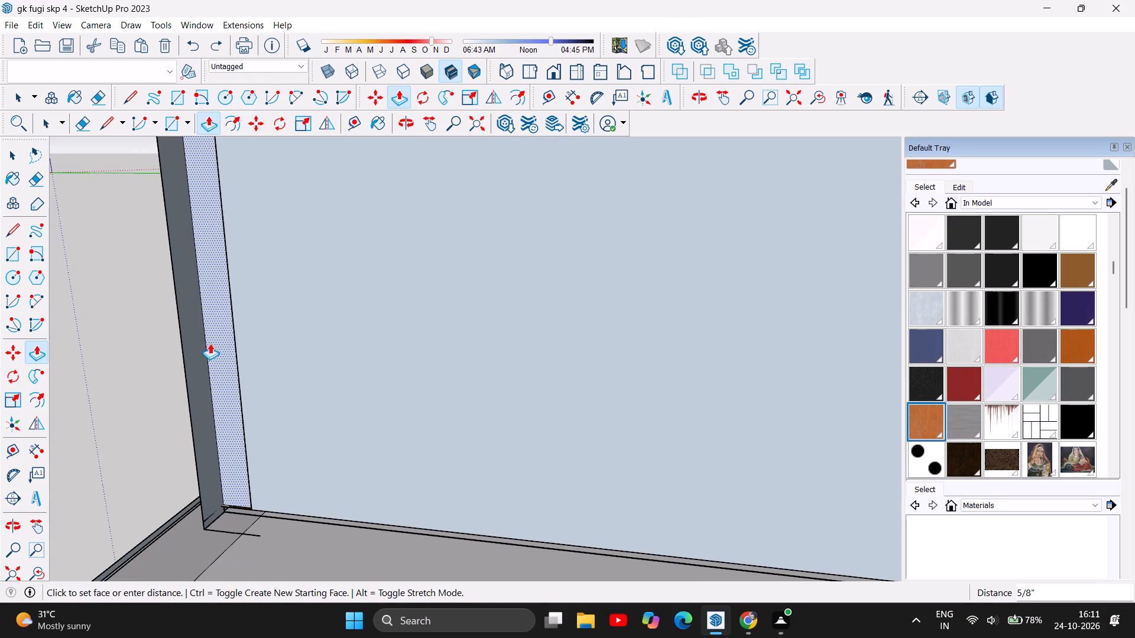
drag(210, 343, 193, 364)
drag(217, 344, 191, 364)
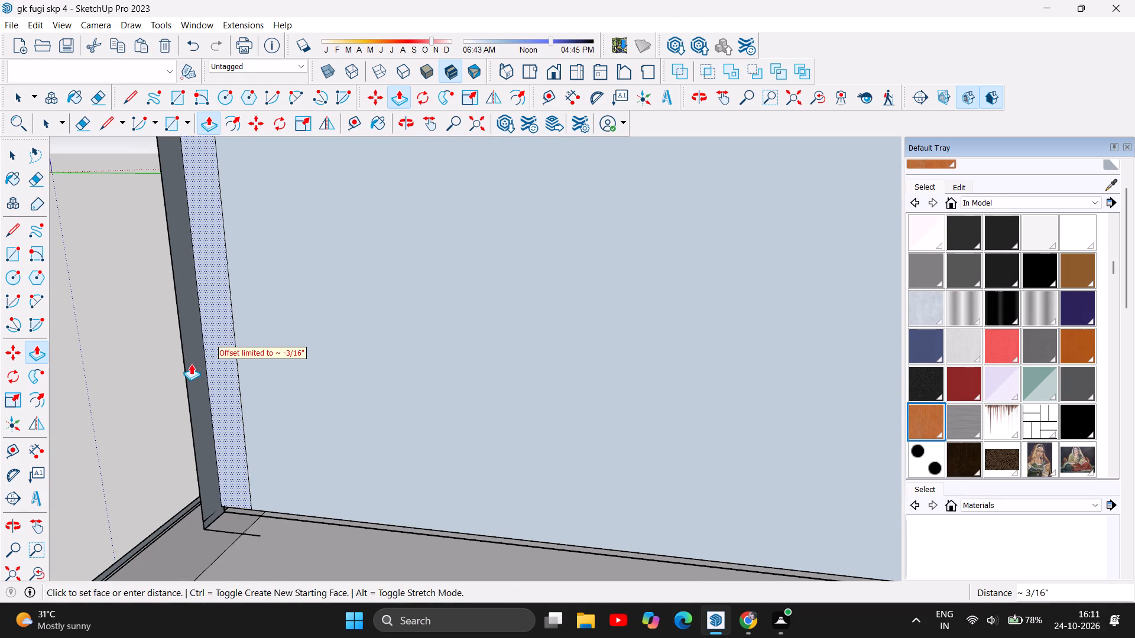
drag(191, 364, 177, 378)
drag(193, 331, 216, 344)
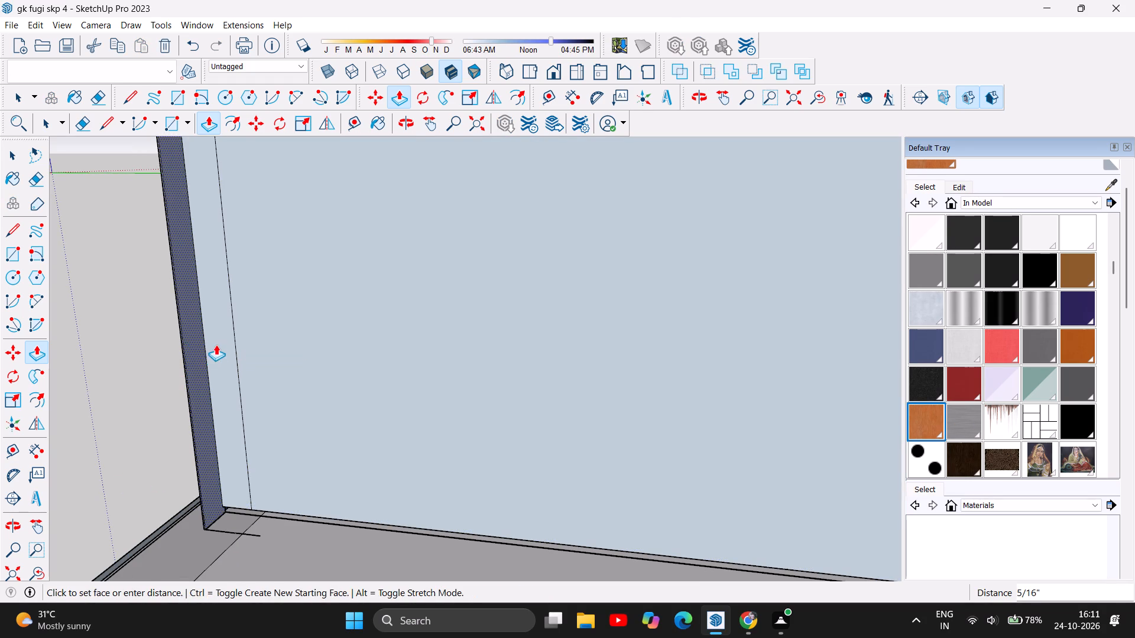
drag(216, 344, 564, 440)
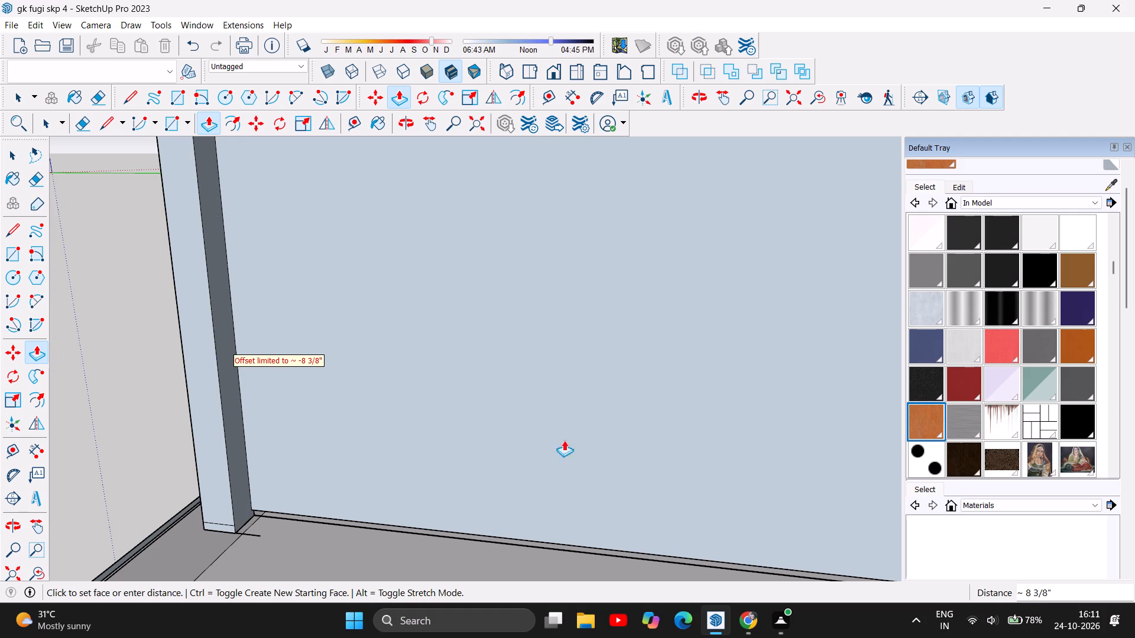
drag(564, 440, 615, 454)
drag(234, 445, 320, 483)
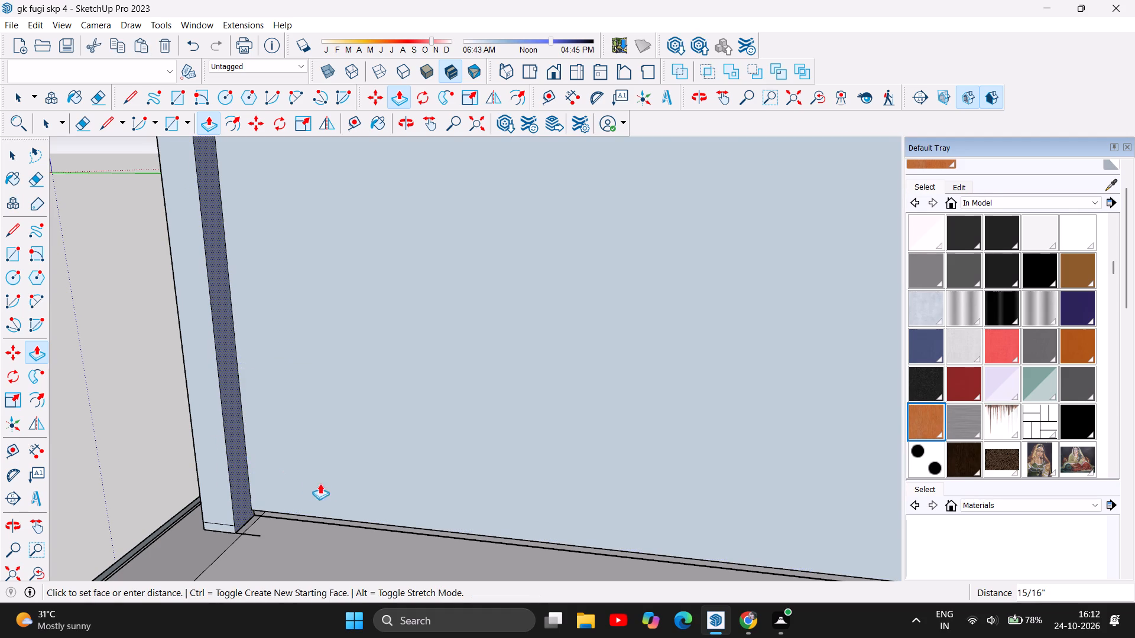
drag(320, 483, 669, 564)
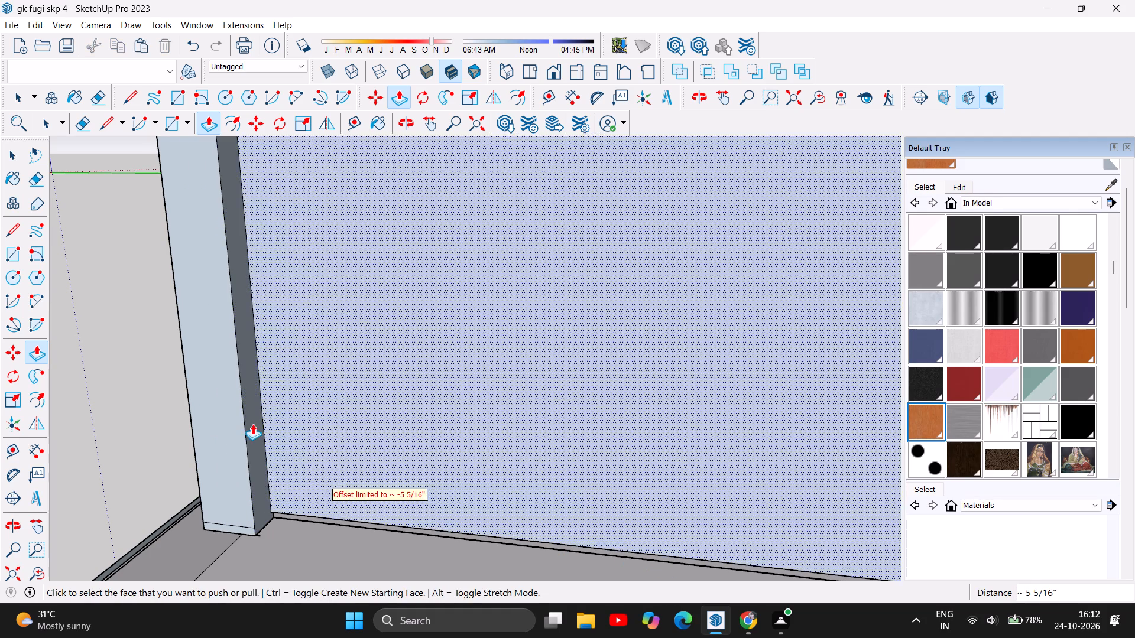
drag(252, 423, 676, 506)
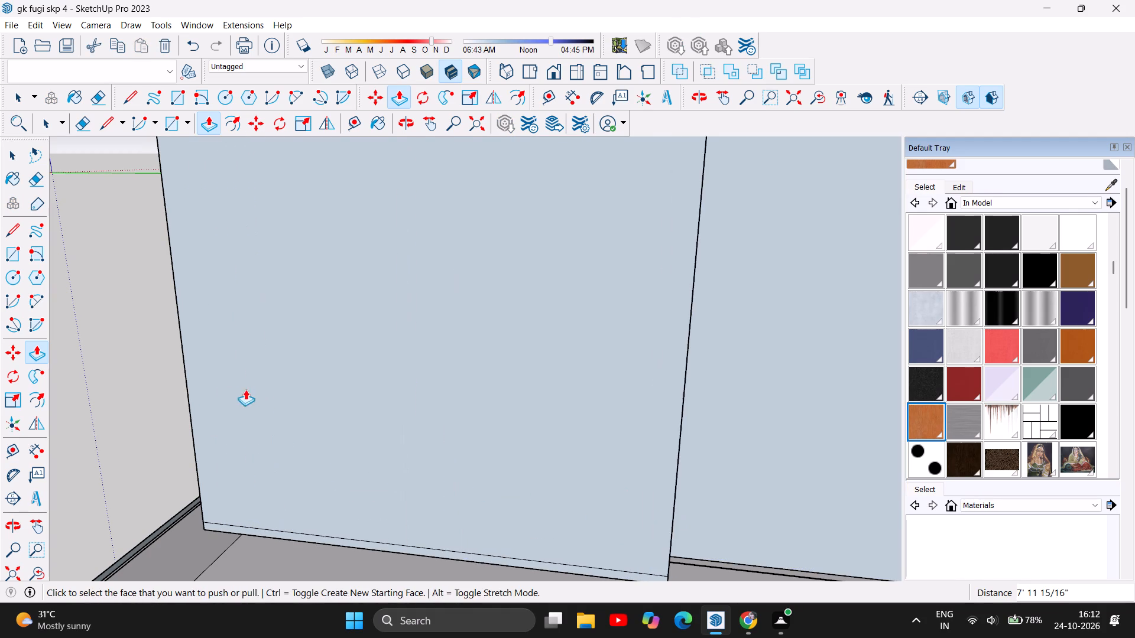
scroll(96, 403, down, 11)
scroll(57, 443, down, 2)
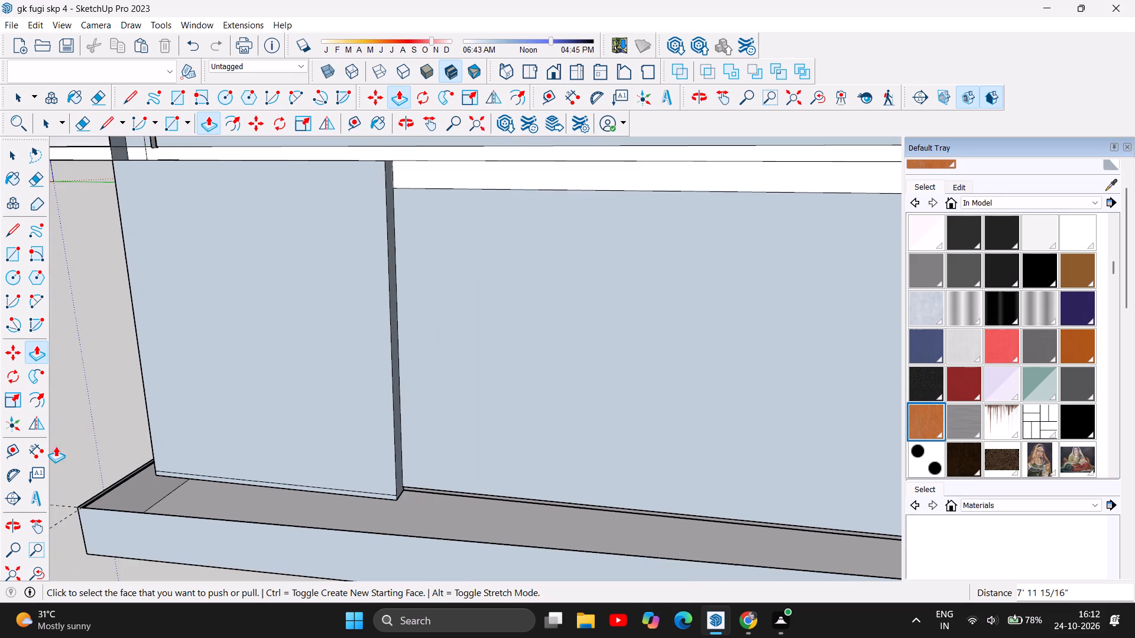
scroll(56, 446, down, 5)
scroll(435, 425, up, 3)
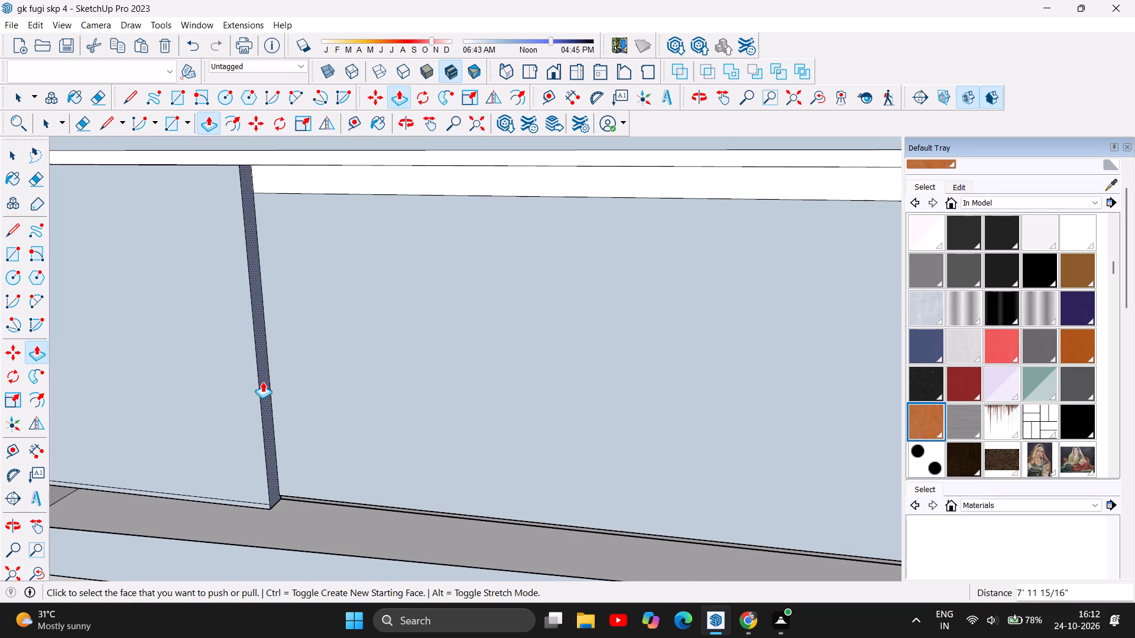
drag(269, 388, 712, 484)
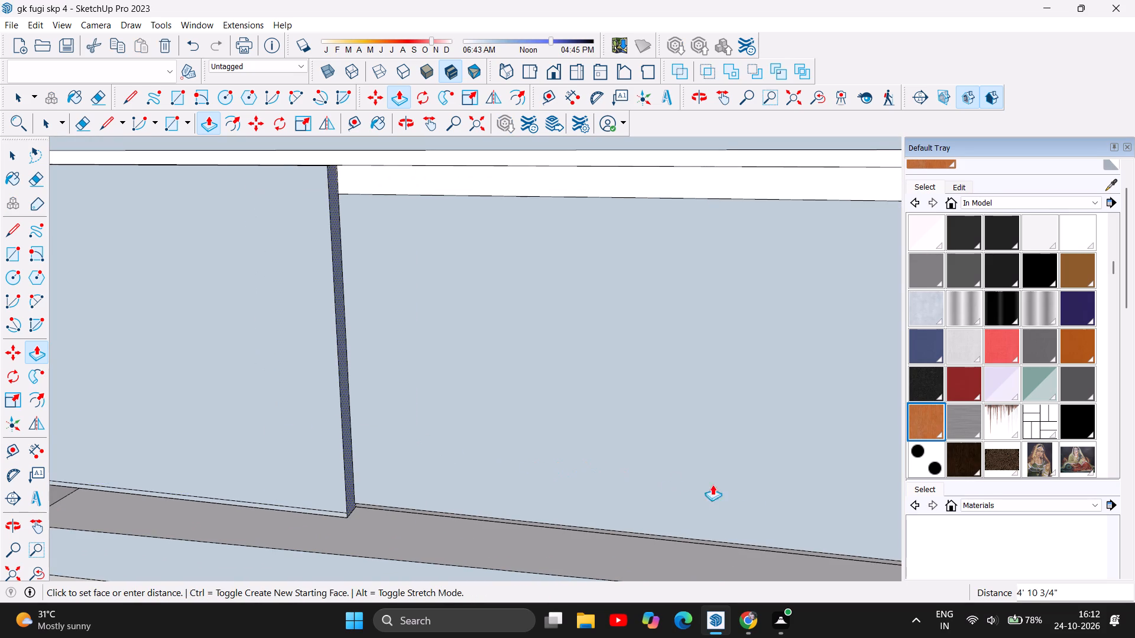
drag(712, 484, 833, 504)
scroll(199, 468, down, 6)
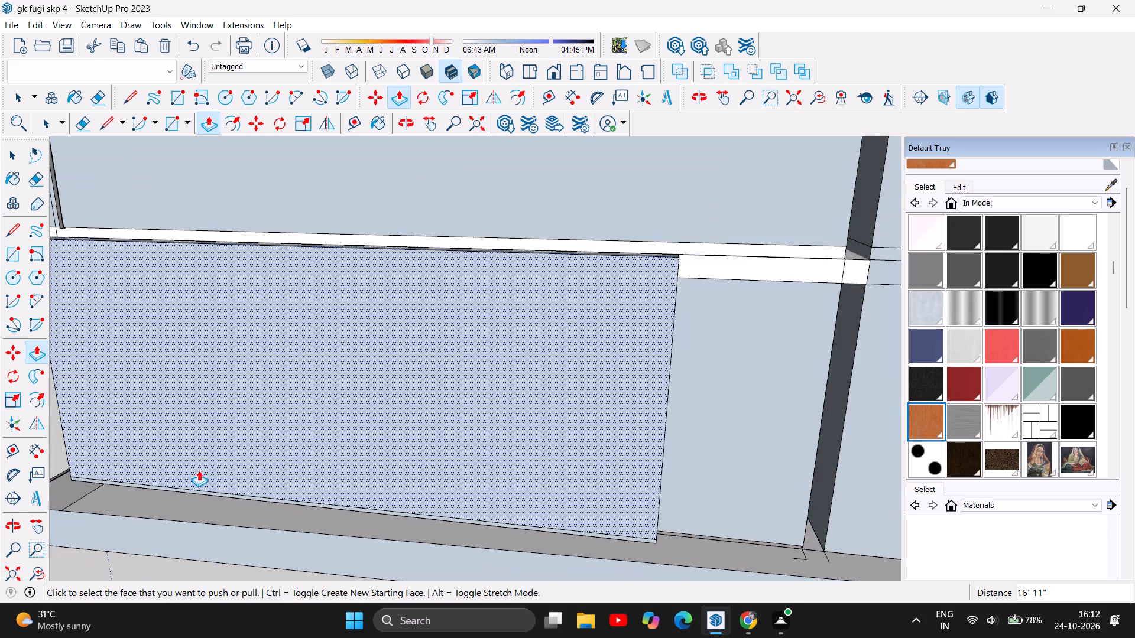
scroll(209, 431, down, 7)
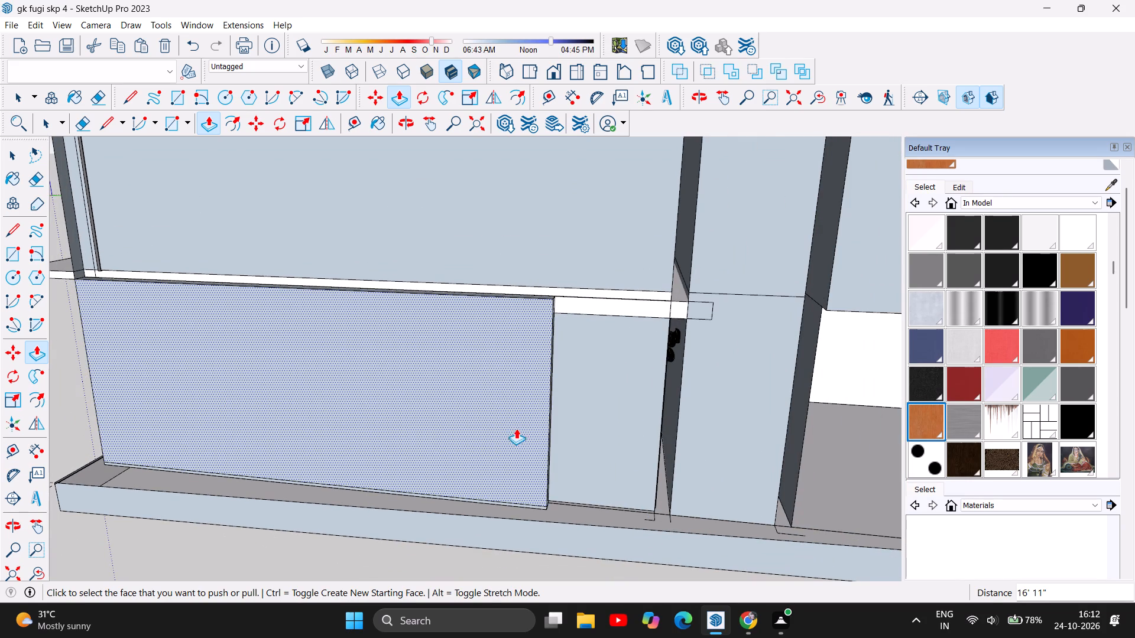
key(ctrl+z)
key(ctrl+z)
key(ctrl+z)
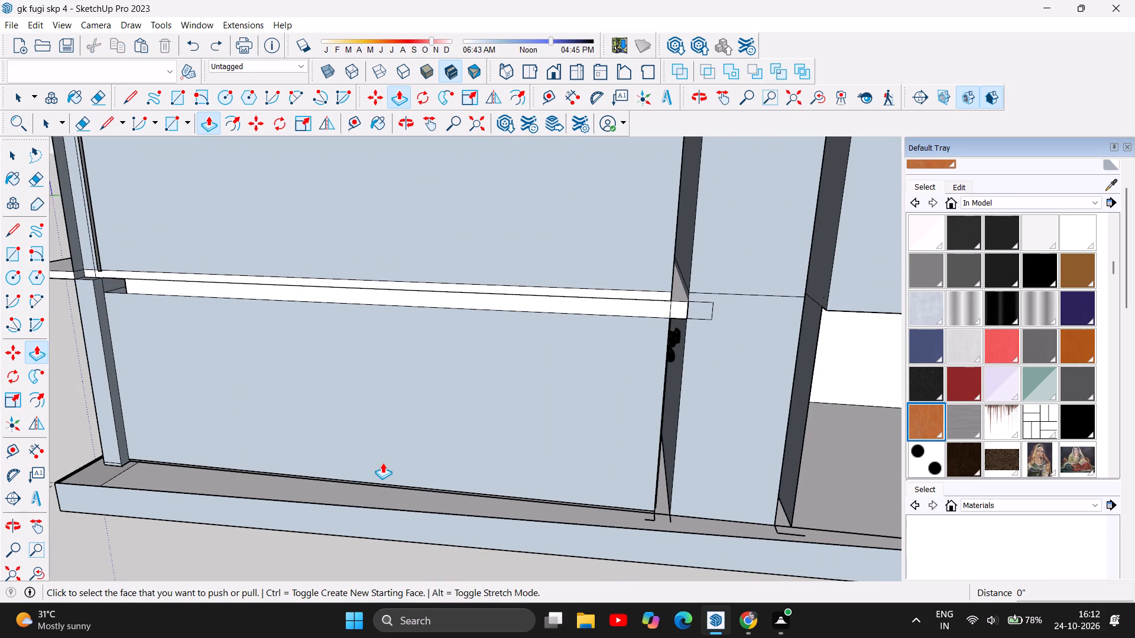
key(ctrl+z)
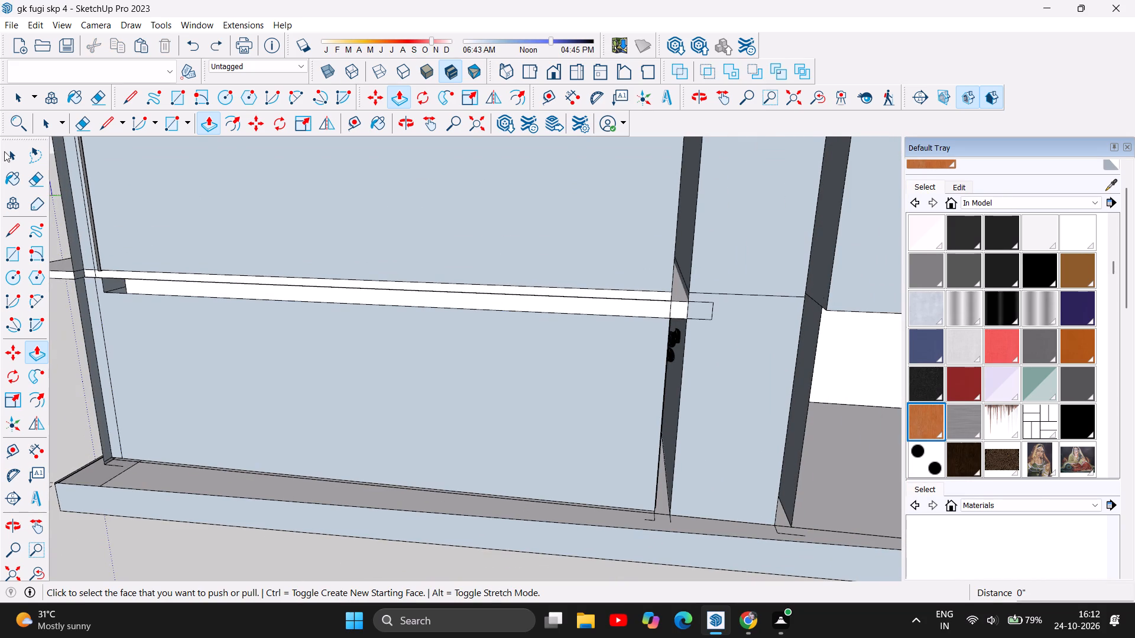
Delete the lower side-wall face beneath the projecting slab, between the corner post and the intermediate column.
click(9, 159)
click(436, 455)
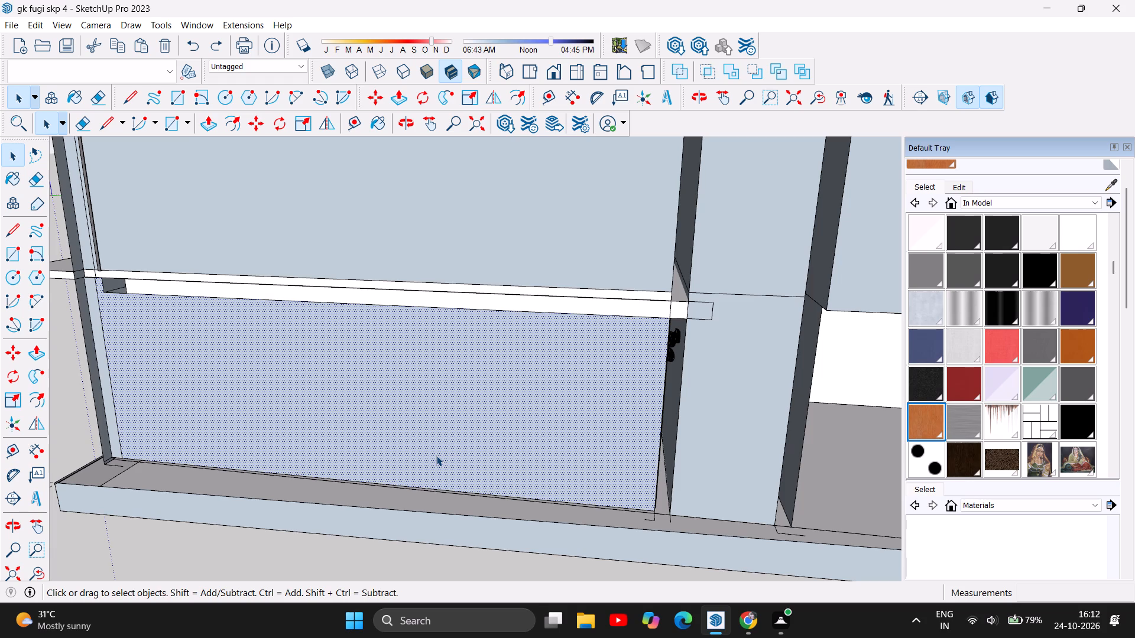
key(Delete)
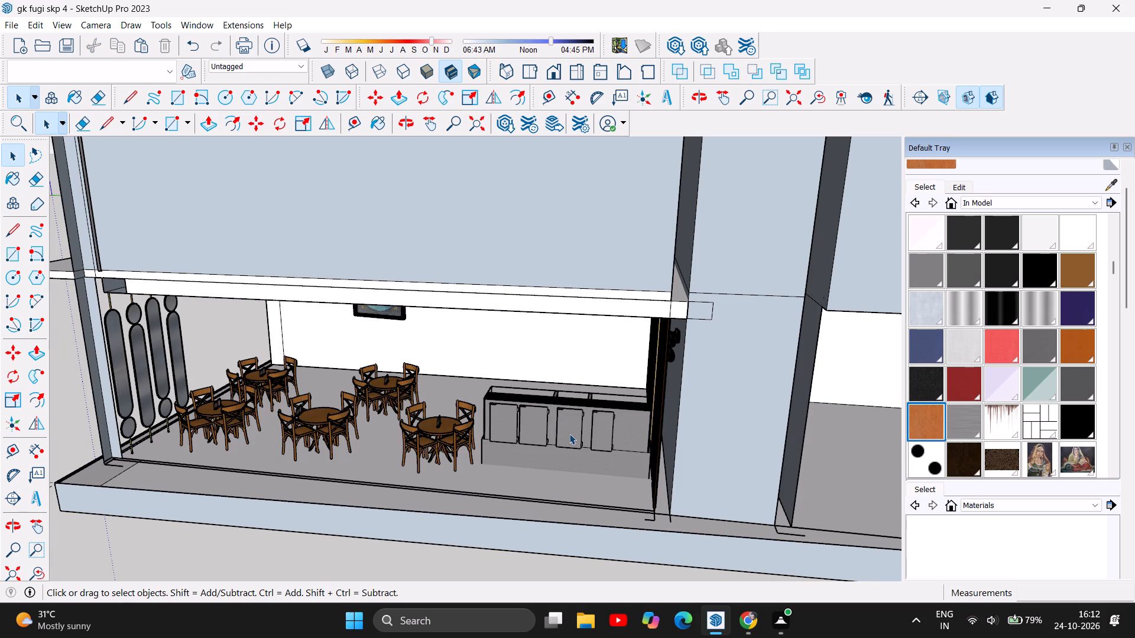
Examine the opened dining area with its tables and counter, and the slatted wall end beside the column.
scroll(572, 435, down, 4)
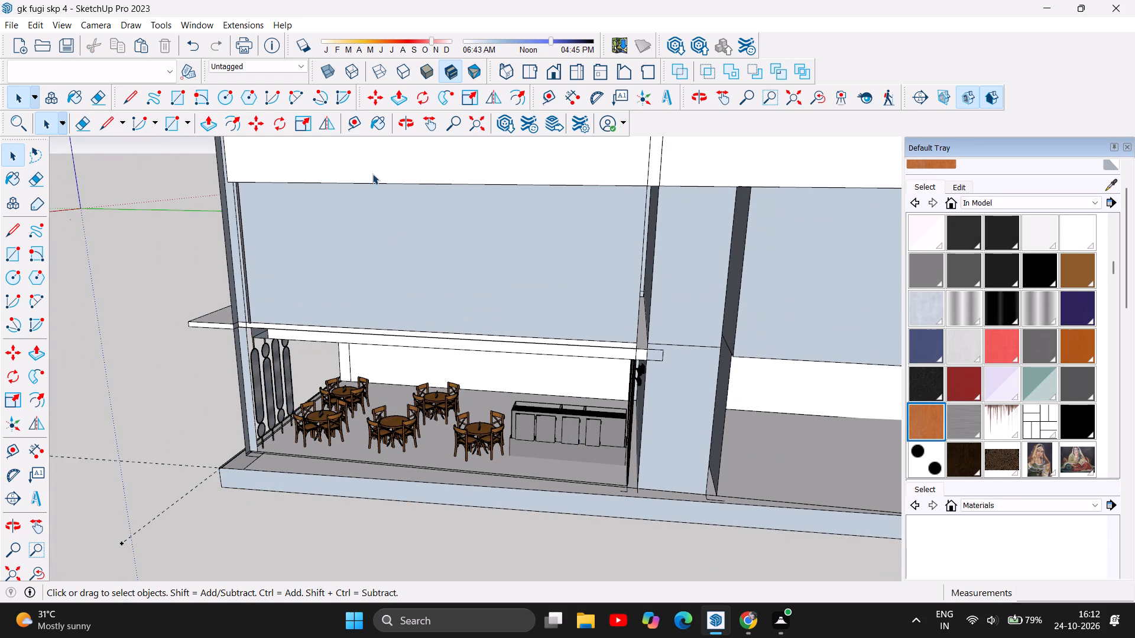
click(408, 124)
drag(434, 474, 300, 512)
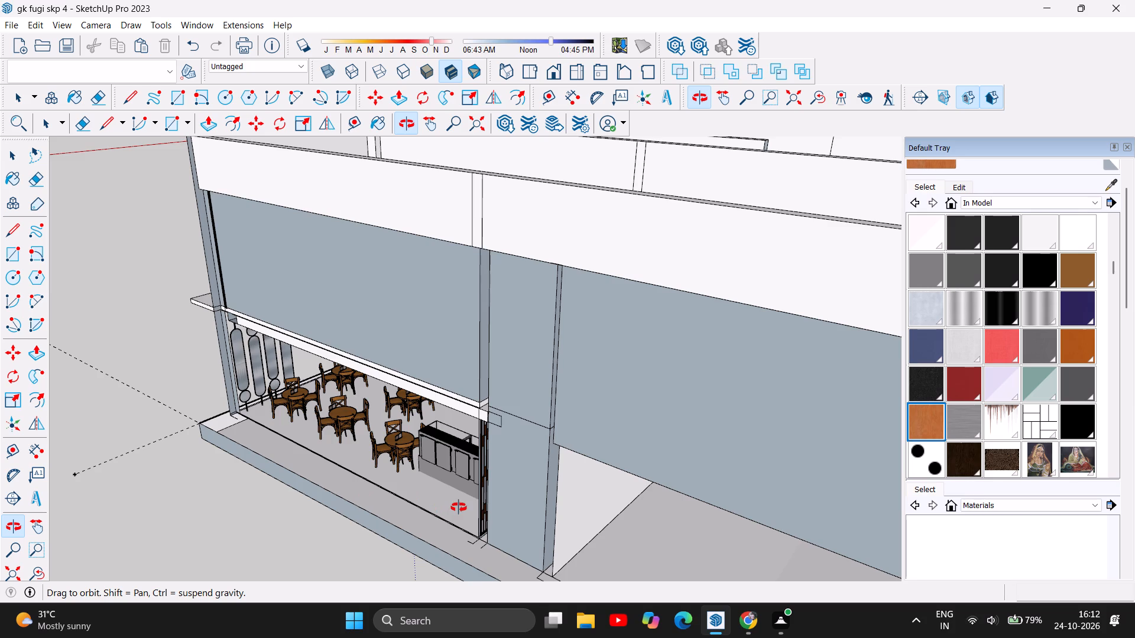
scroll(466, 518, up, 14)
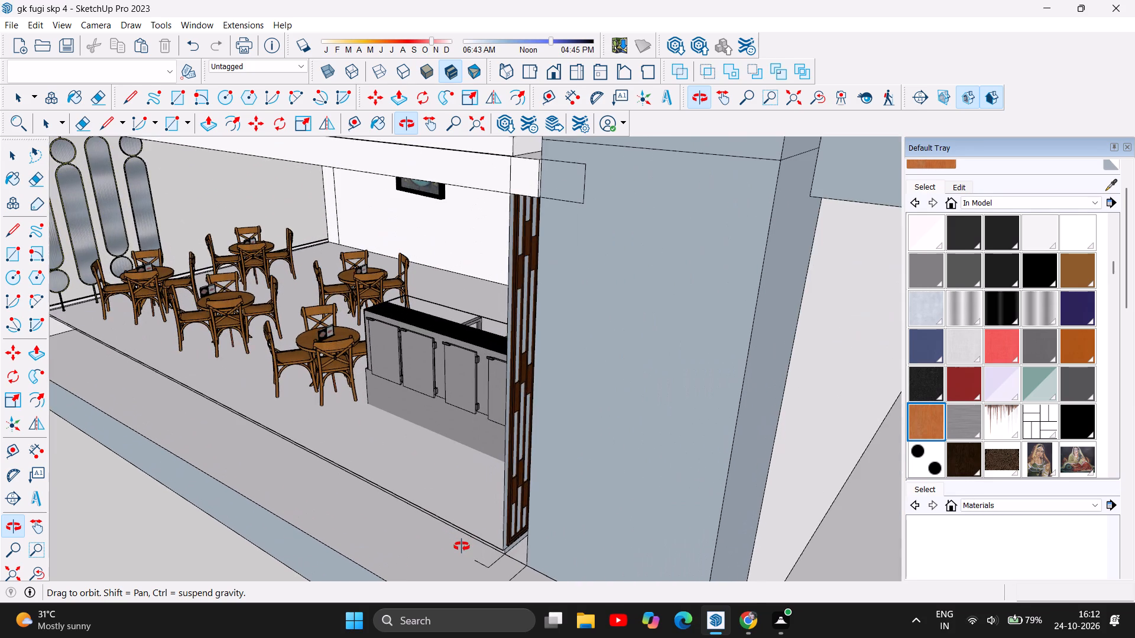
scroll(471, 548, up, 6)
scroll(469, 516, down, 4)
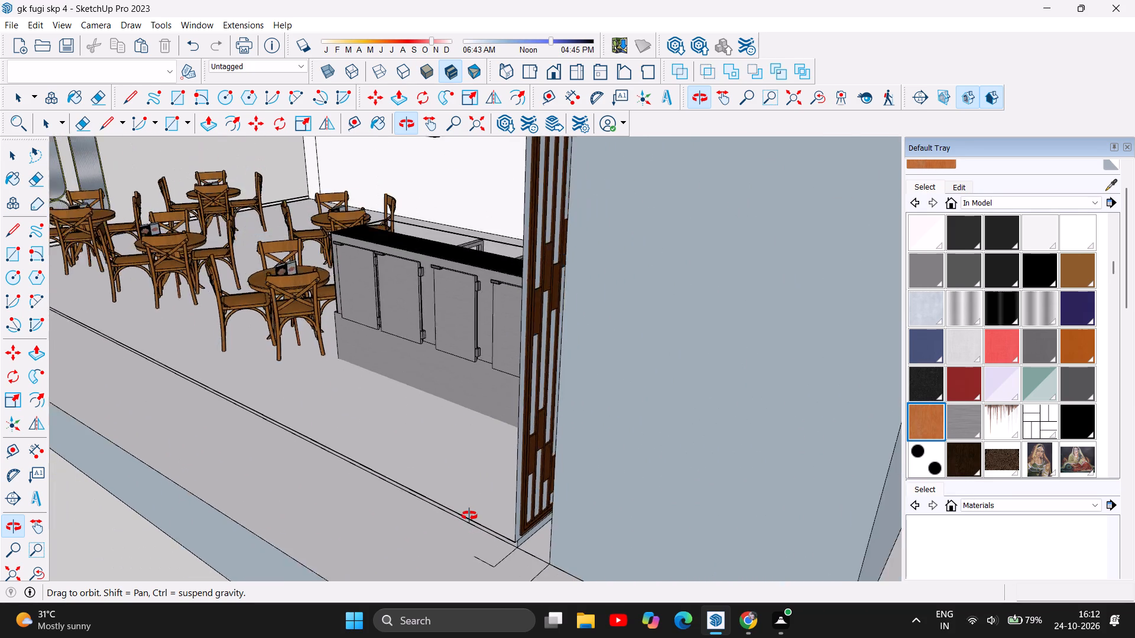
scroll(469, 516, down, 4)
scroll(390, 533, up, 2)
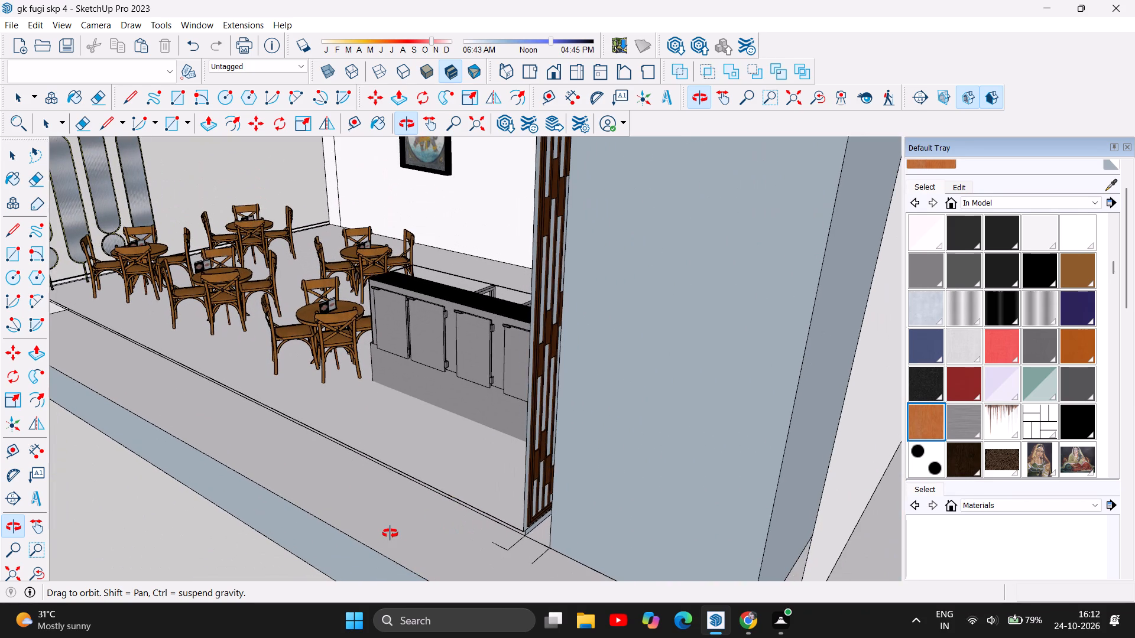
scroll(438, 519, down, 4)
scroll(127, 361, up, 4)
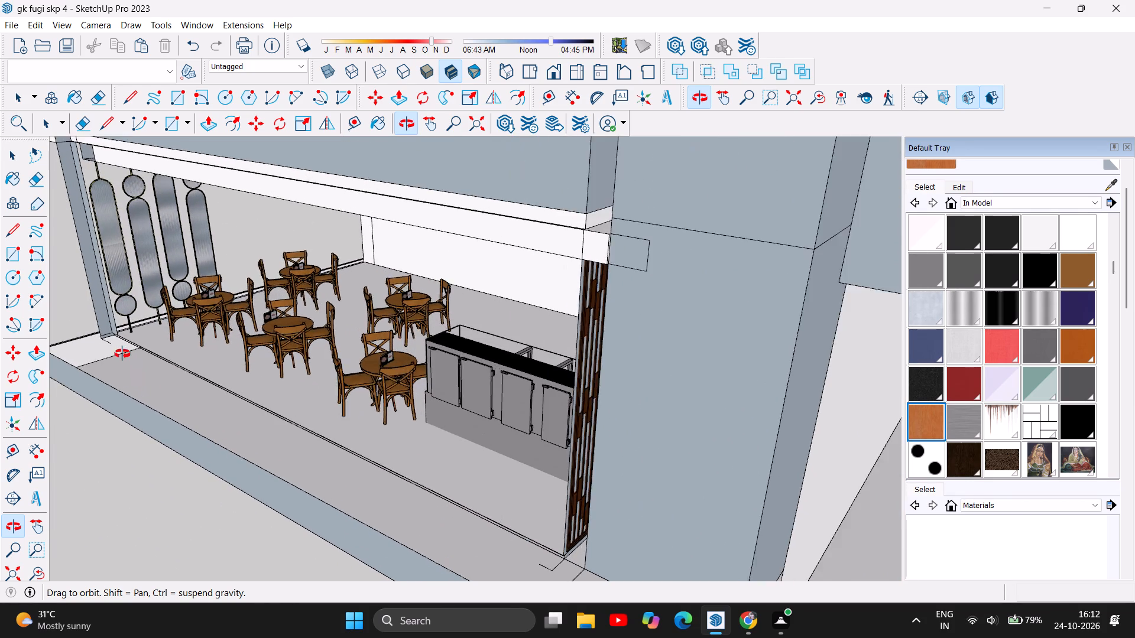
Examine the opened dining area, its floor edge at the corner post and the foot of the slatted wall end.
scroll(122, 354, up, 17)
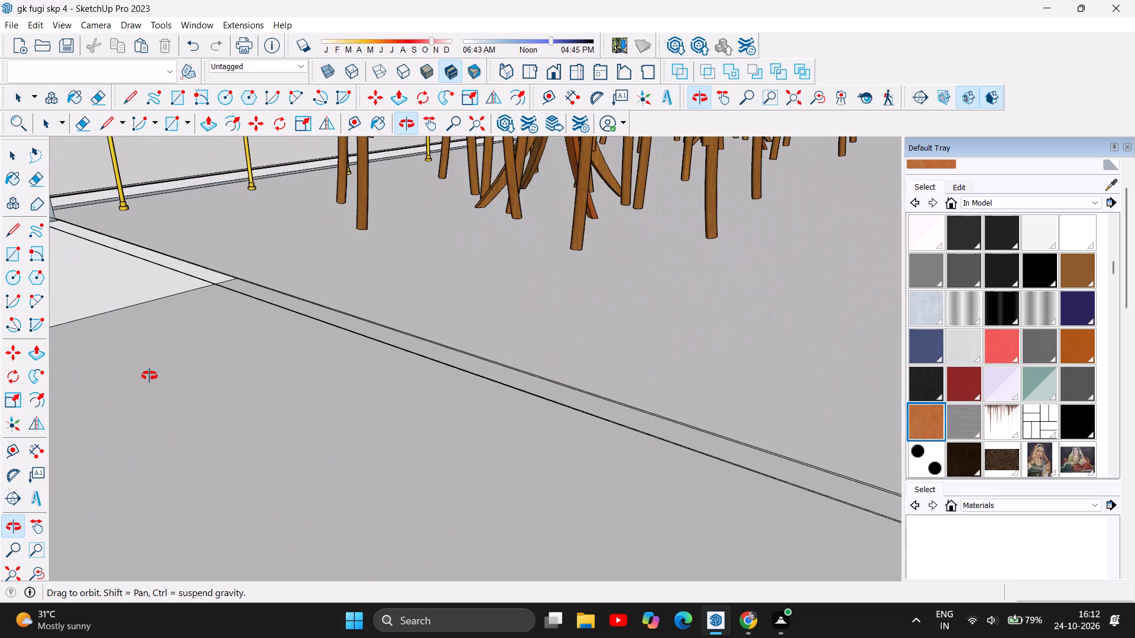
scroll(150, 376, down, 8)
scroll(150, 376, up, 1)
scroll(163, 368, down, 15)
scroll(167, 365, down, 7)
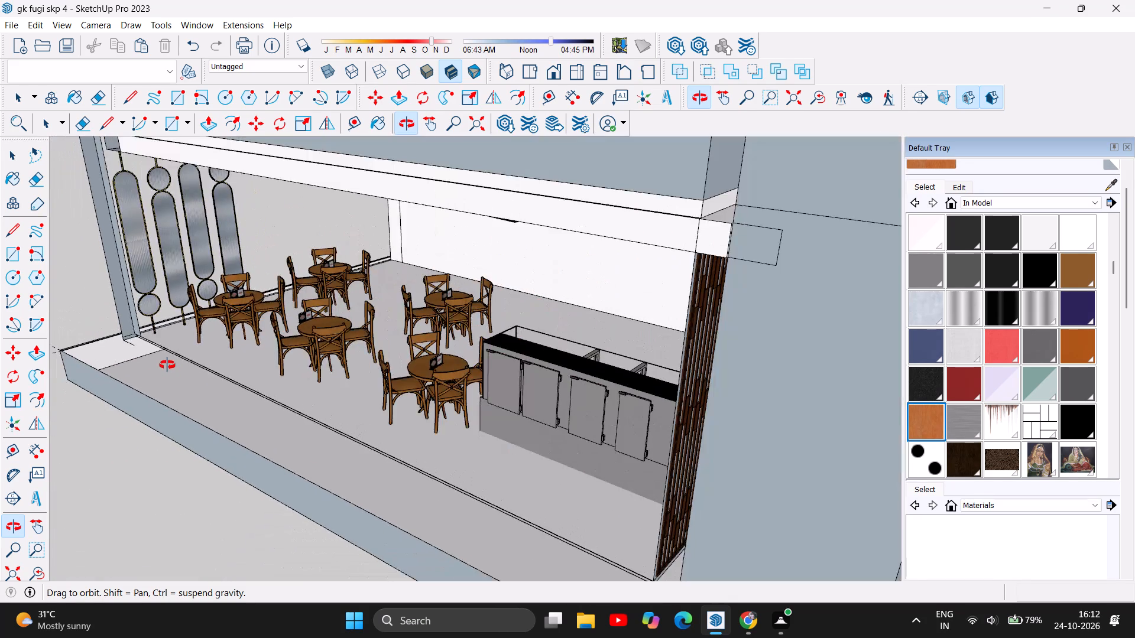
scroll(167, 365, down, 5)
scroll(395, 471, up, 1)
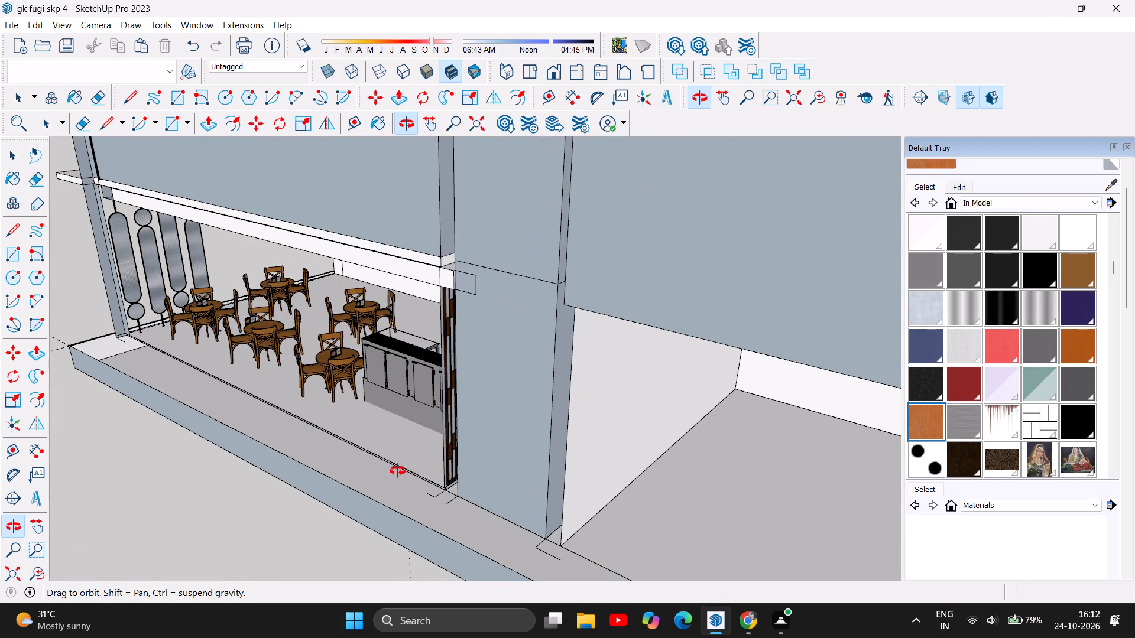
drag(429, 367, 327, 365)
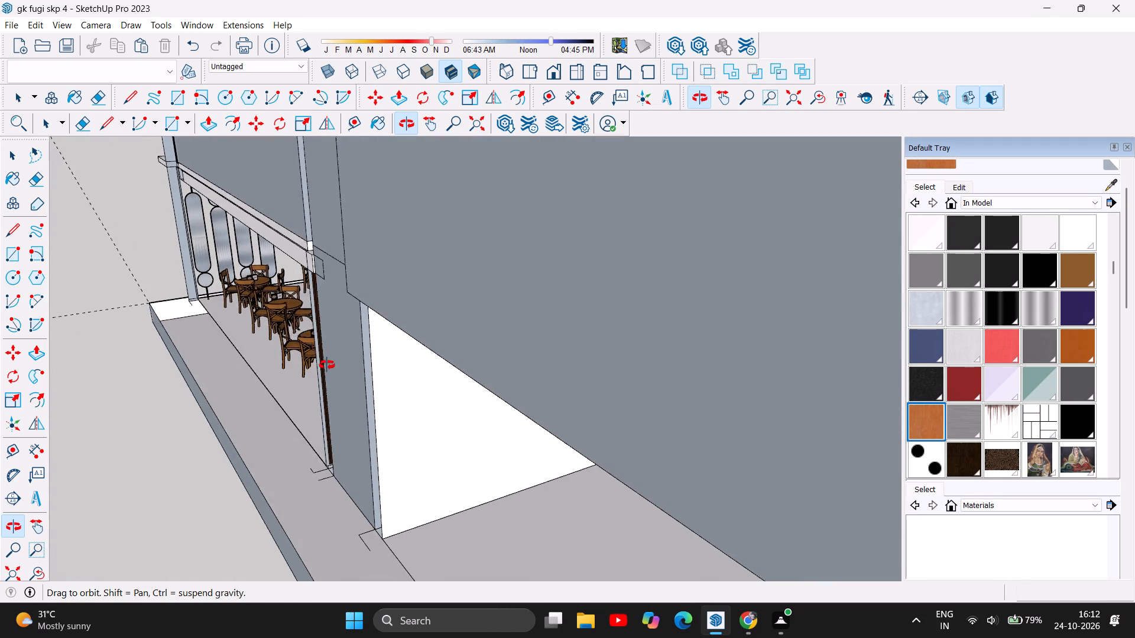
drag(327, 365, 408, 396)
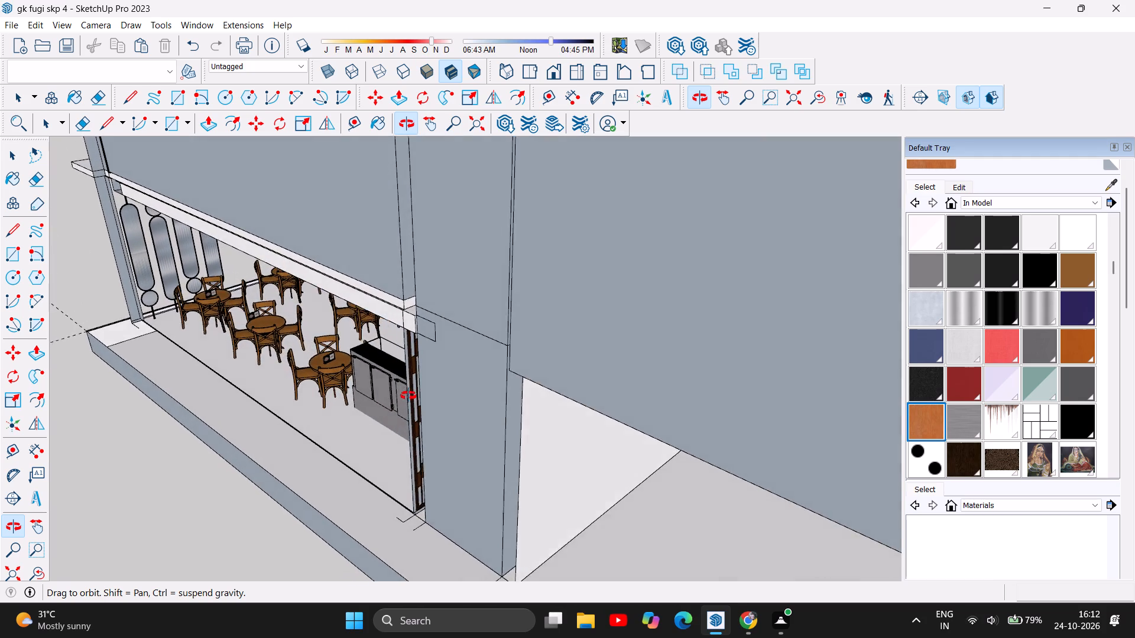
drag(408, 396, 427, 402)
scroll(105, 346, up, 3)
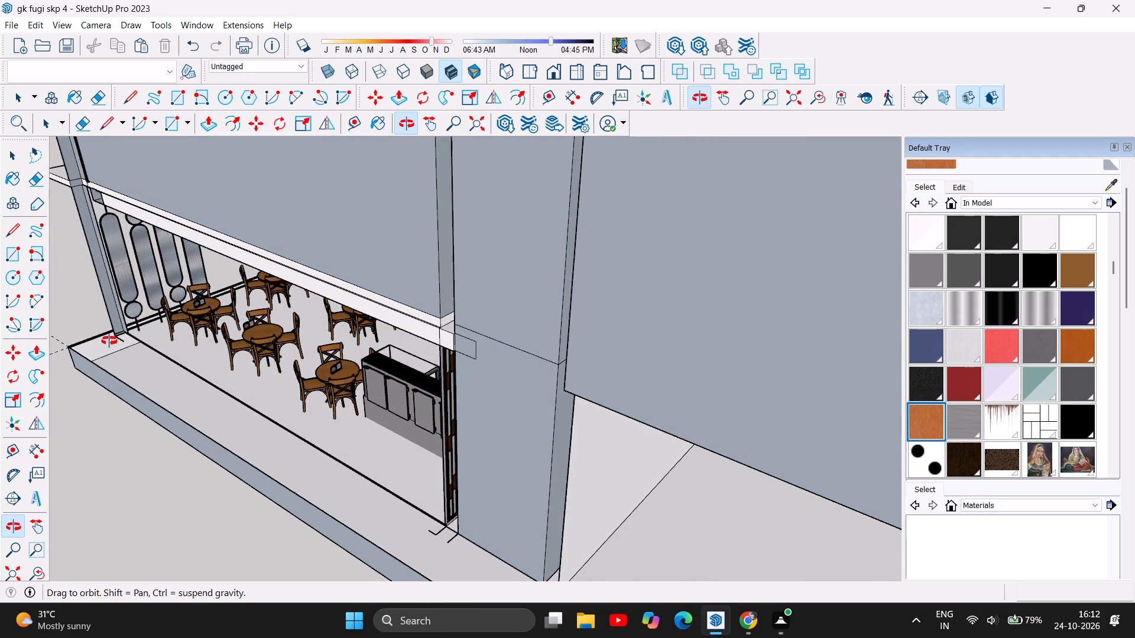
scroll(109, 341, up, 4)
scroll(163, 352, down, 4)
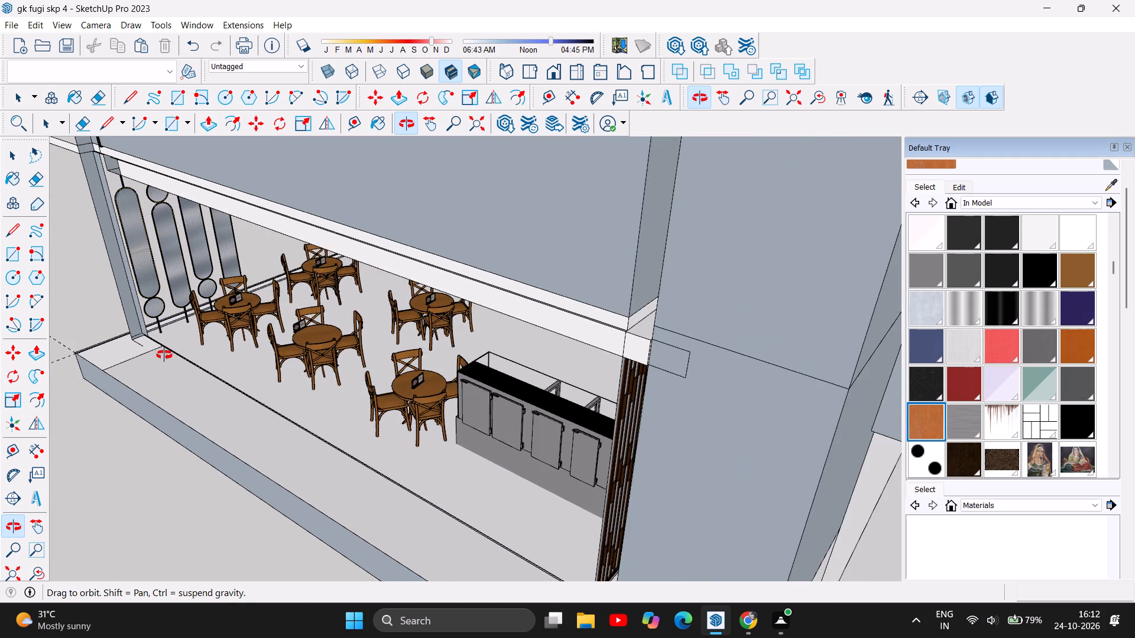
scroll(164, 355, down, 2)
scroll(164, 355, up, 1)
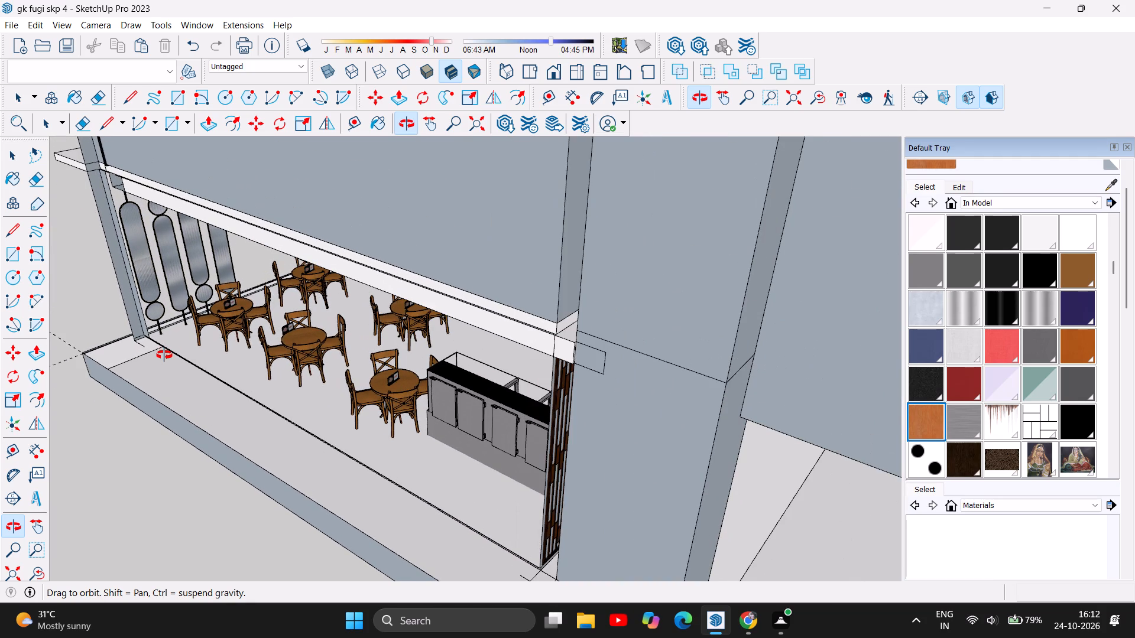
scroll(193, 362, down, 2)
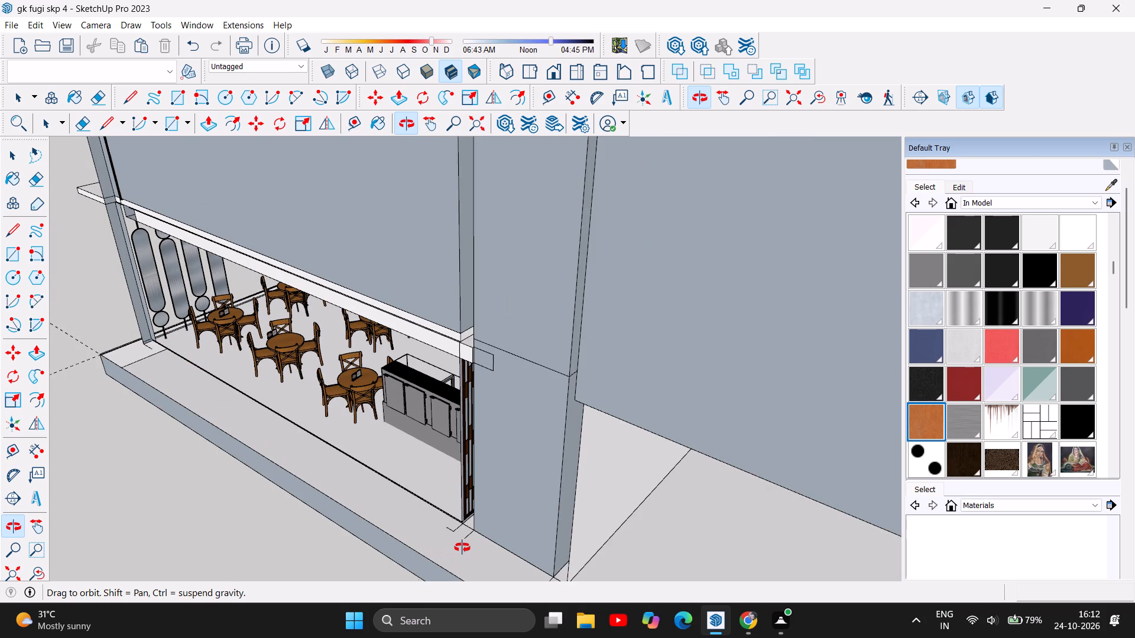
scroll(462, 548, up, 3)
Delete the stray short lines at the foot of the slatted wall end and the floor ledge's long top face beside them.
click(8, 153)
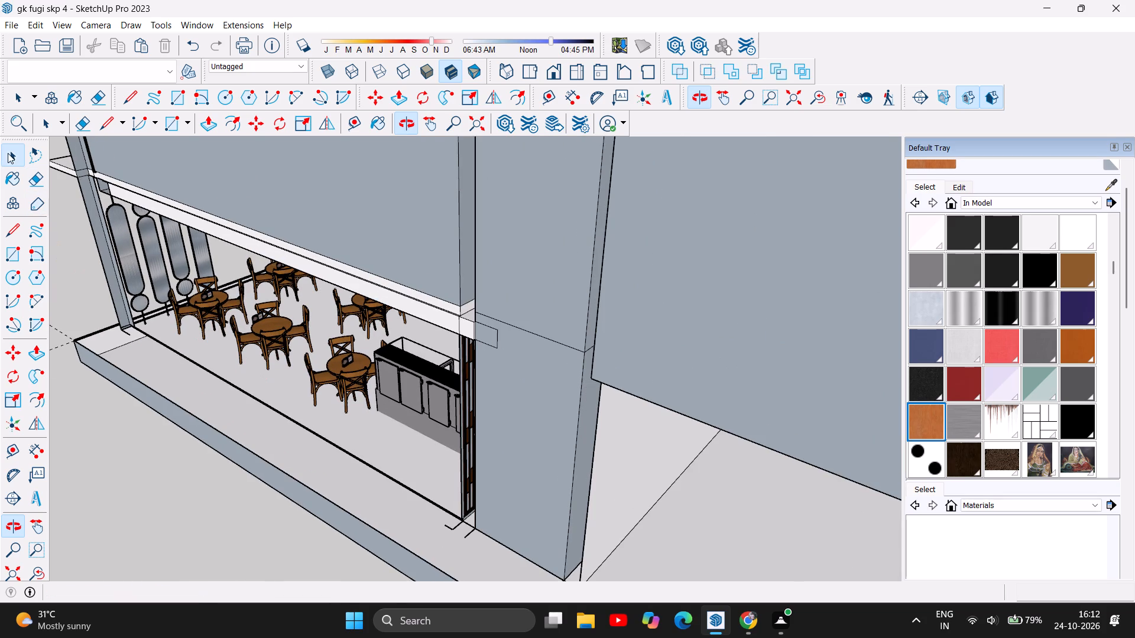
click(449, 526)
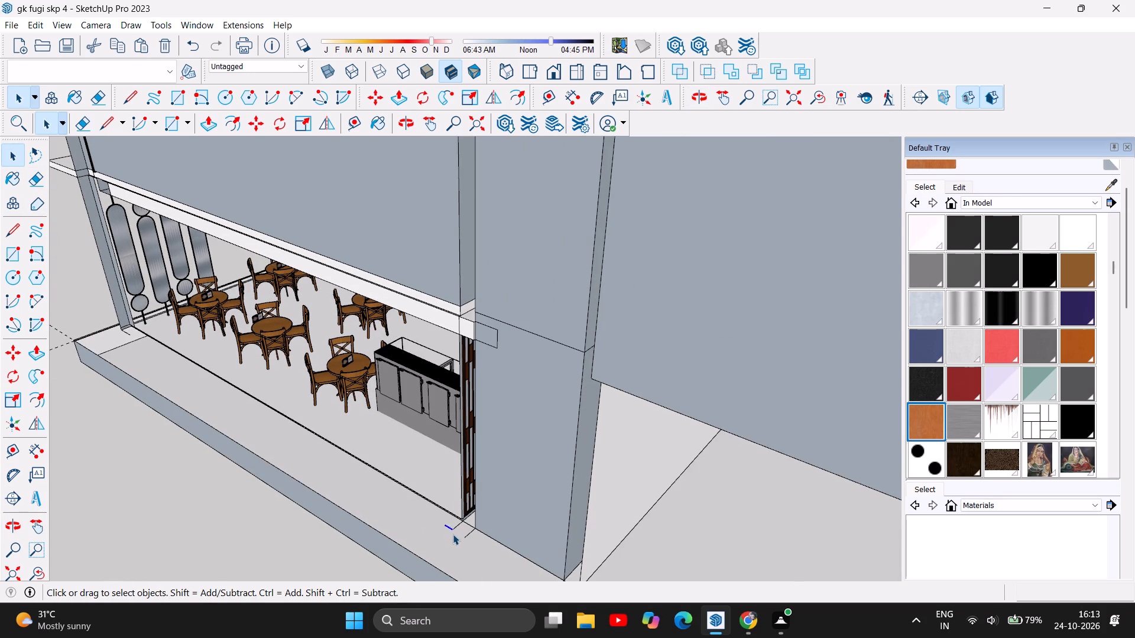
key(Delete)
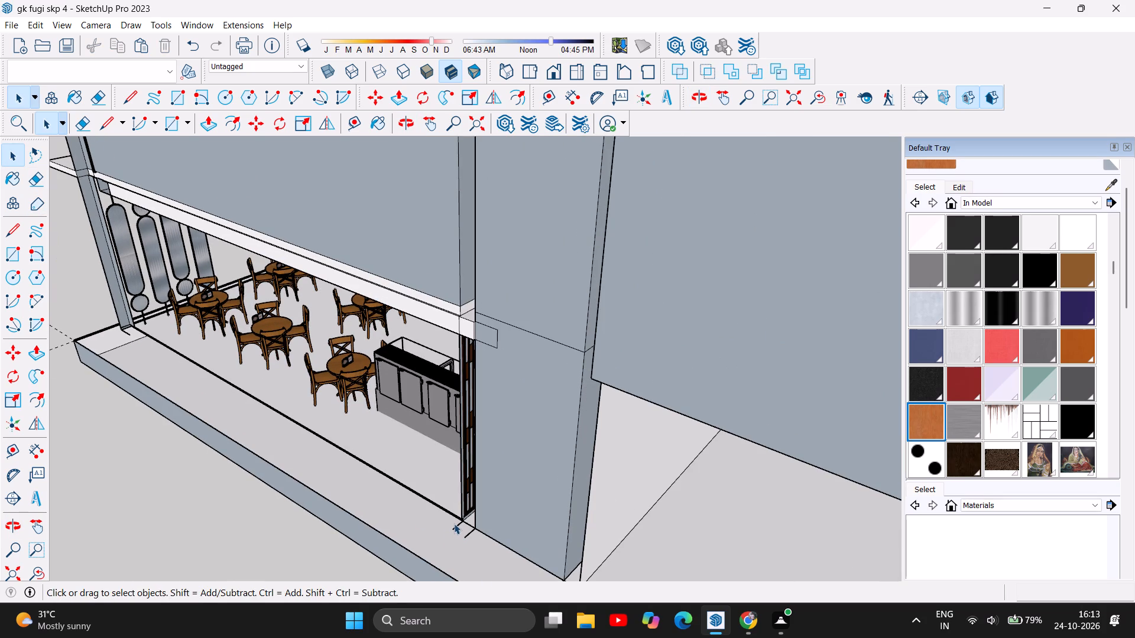
click(457, 524)
key(Delete)
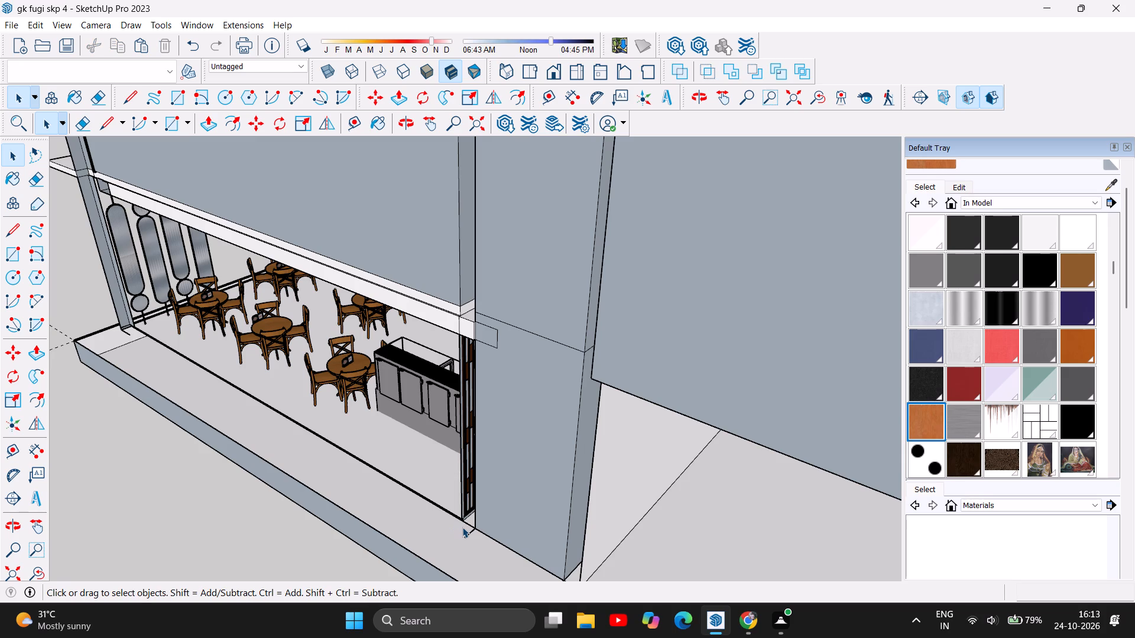
click(466, 532)
key(Delete)
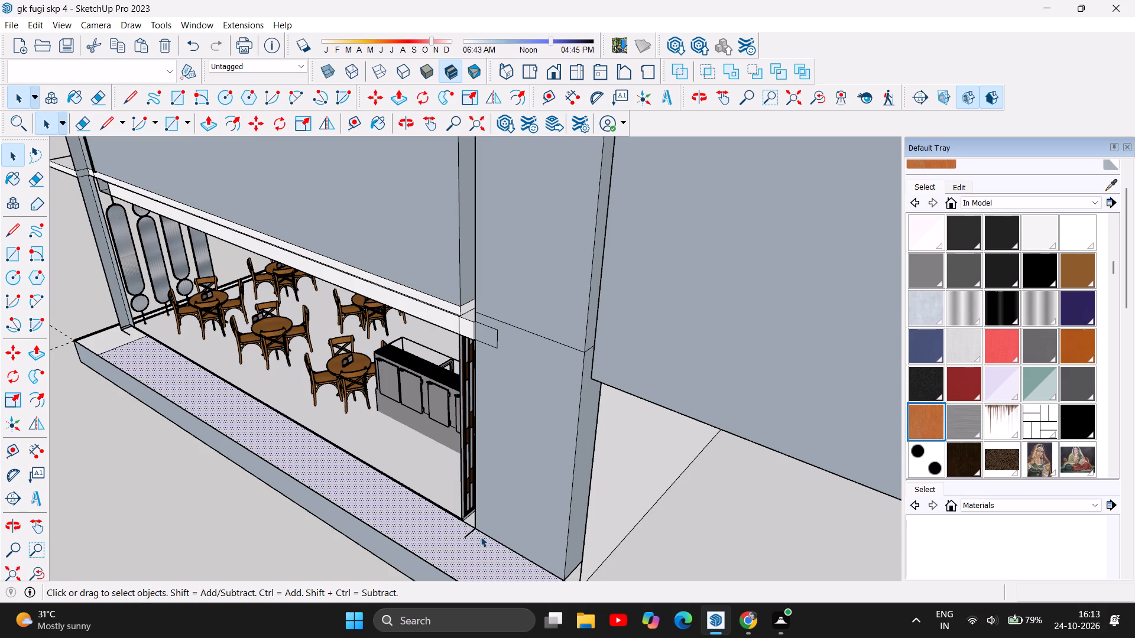
click(468, 536)
key(Delete)
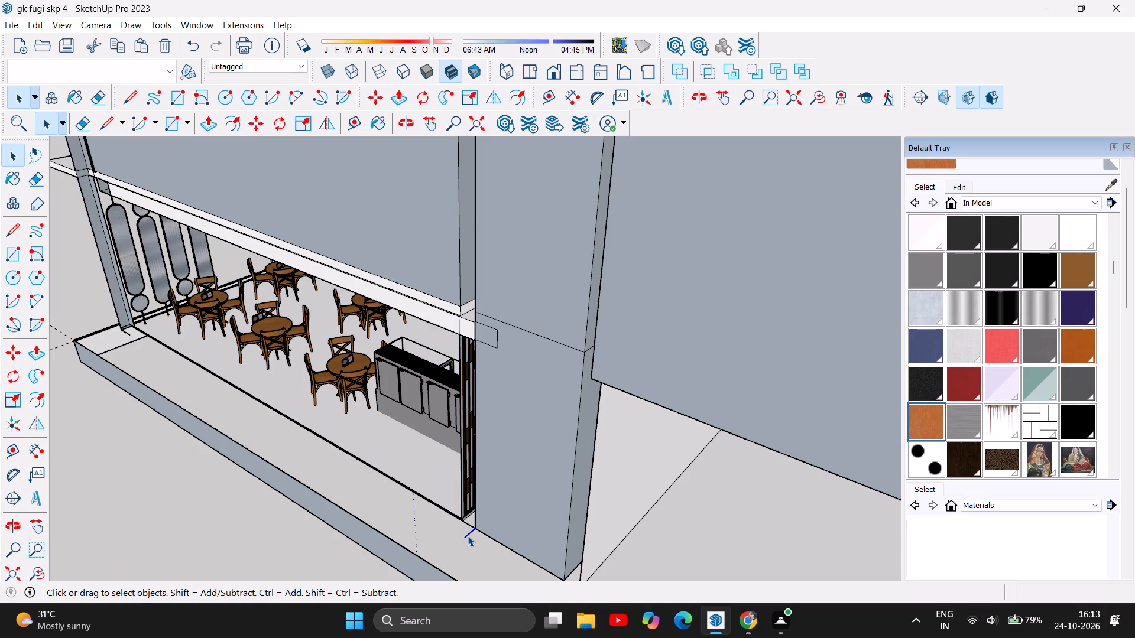
Push/Pull the lower corner post's narrow face beneath the projecting slab by about 8 3/8".
scroll(426, 506, down, 5)
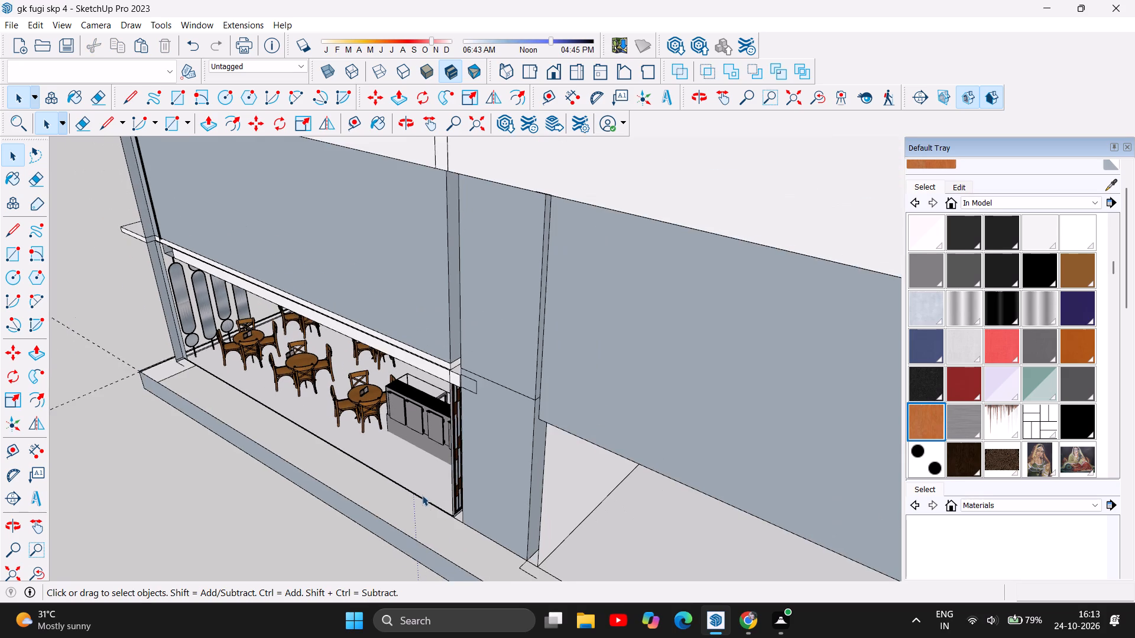
scroll(420, 483, down, 2)
scroll(304, 444, up, 1)
scroll(249, 401, up, 1)
scroll(213, 229, up, 2)
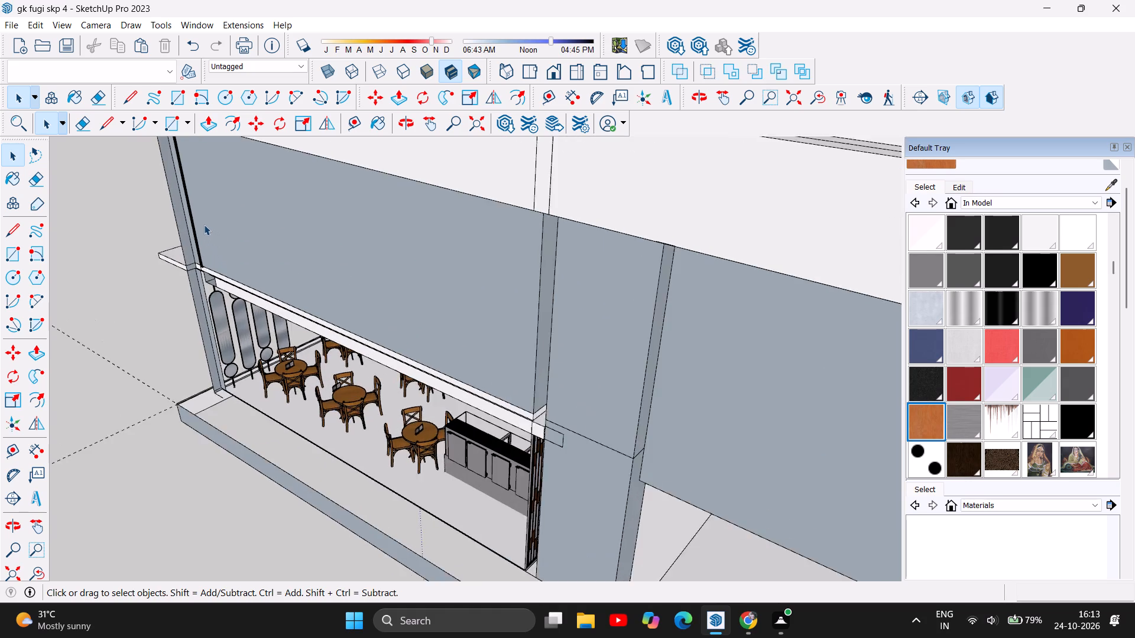
scroll(204, 224, up, 7)
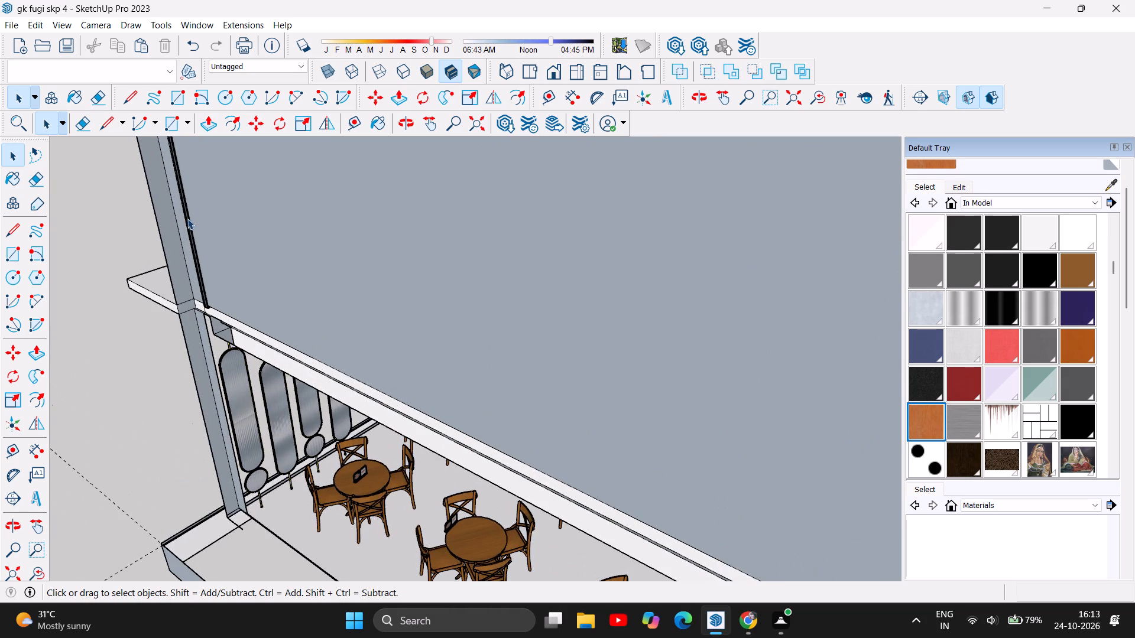
scroll(239, 239, down, 5)
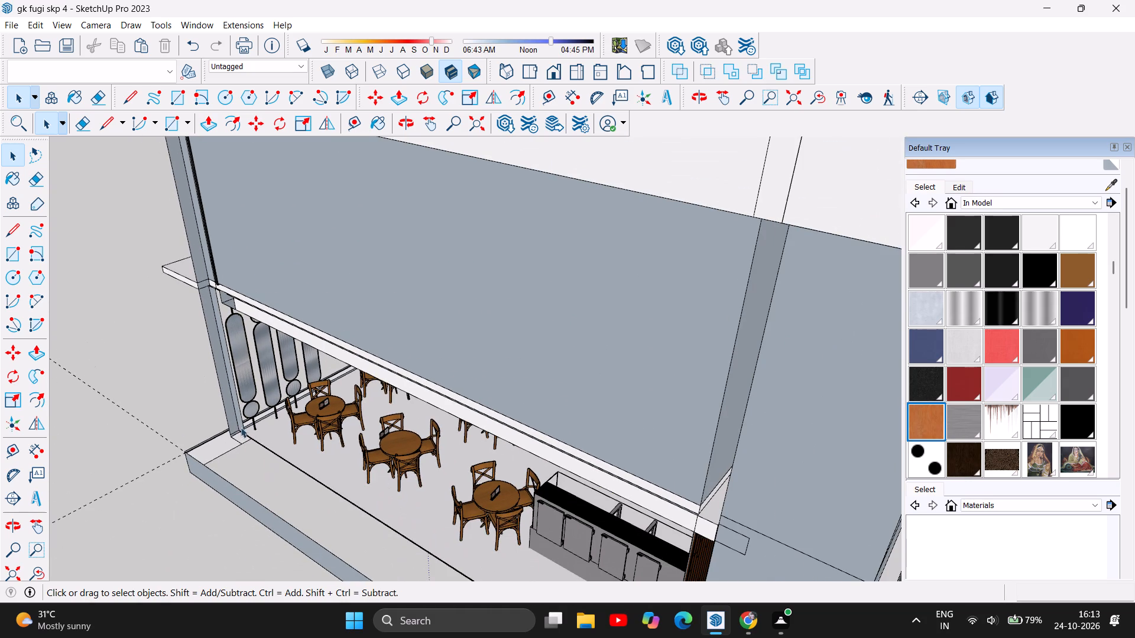
click(215, 129)
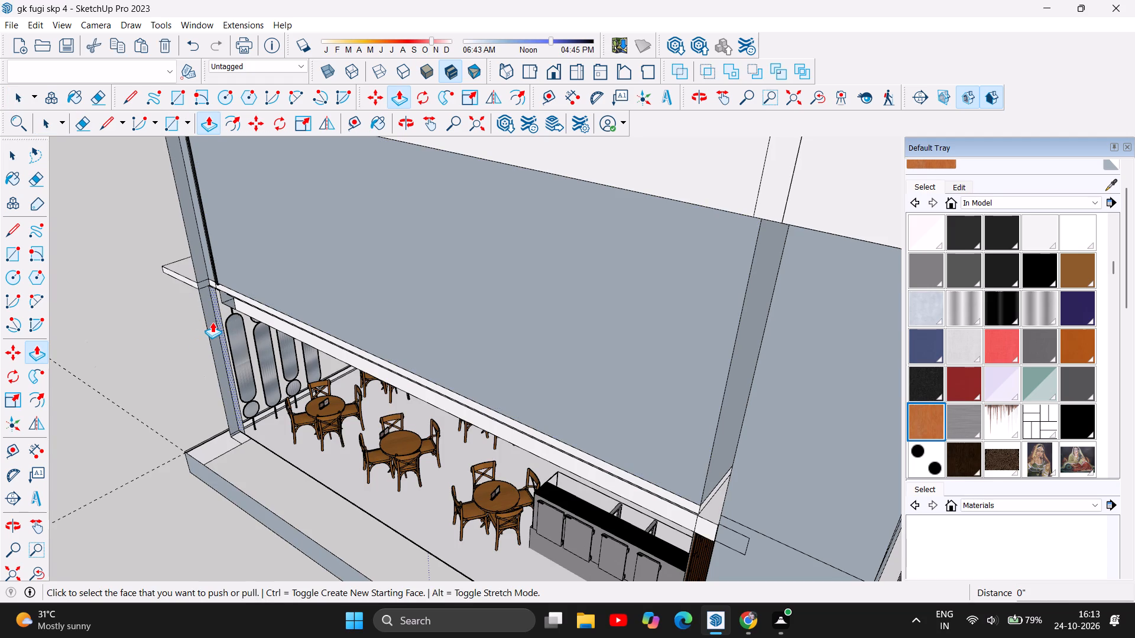
drag(212, 322, 305, 406)
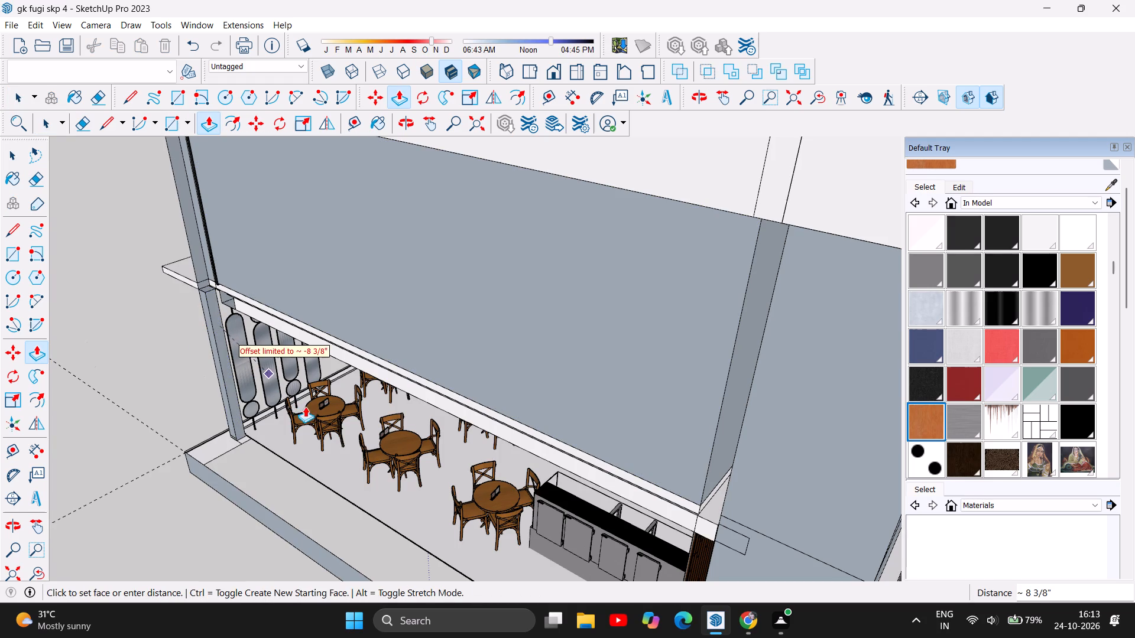
drag(305, 406, 369, 463)
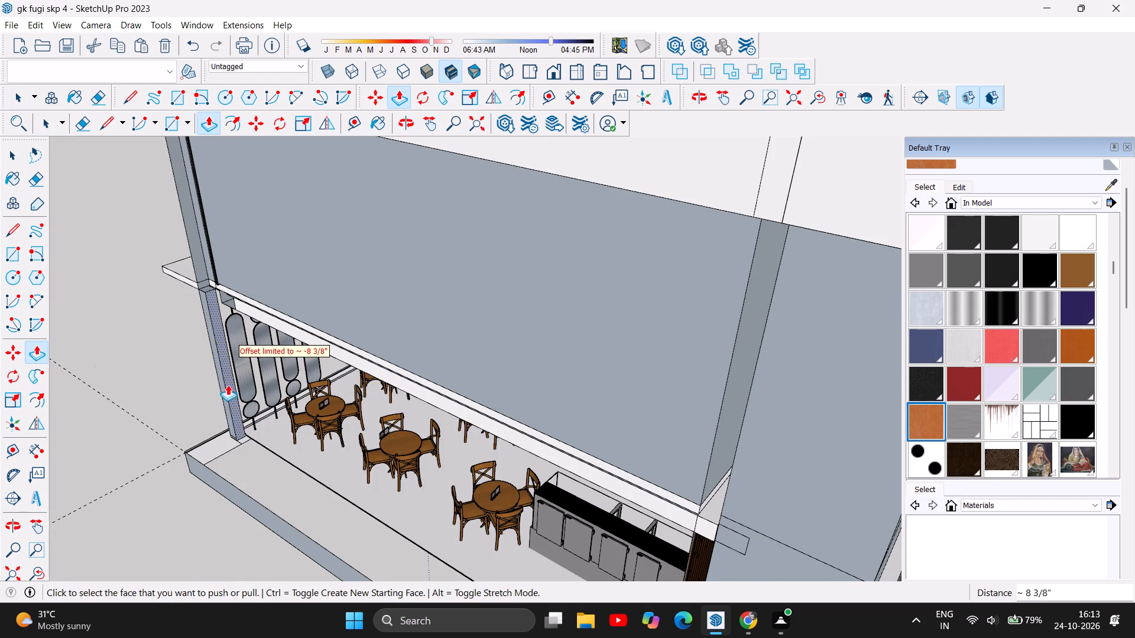
Push/Pull the lower corner post's side face about 30' 8 3/8" across the dining opening to the intermediate column.
drag(229, 382, 396, 520)
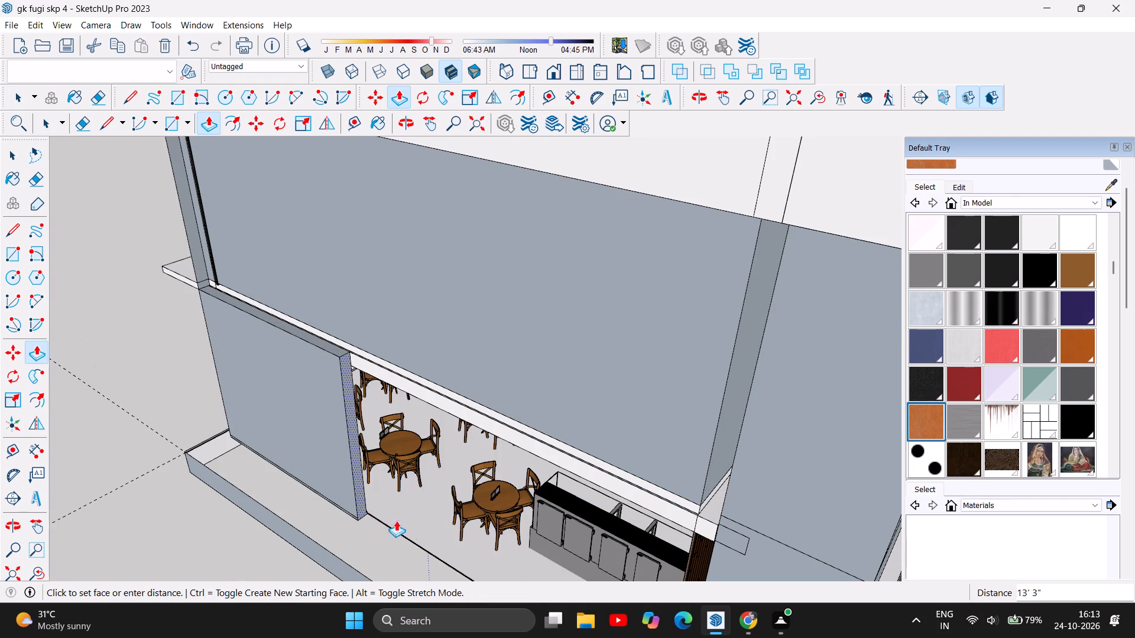
drag(396, 520, 699, 546)
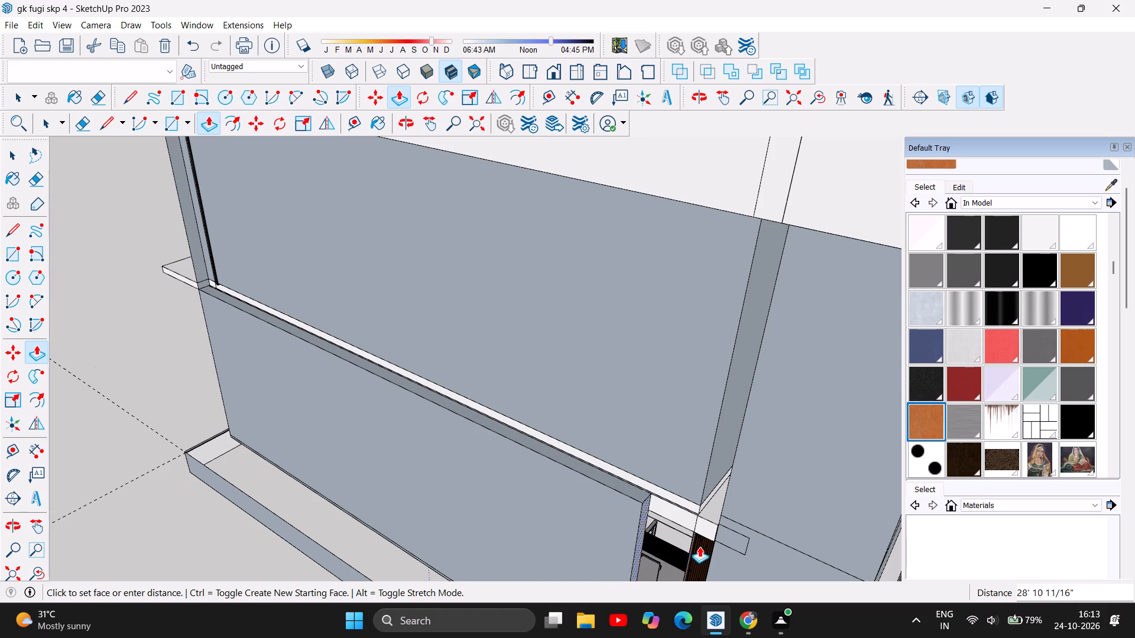
drag(699, 546, 736, 556)
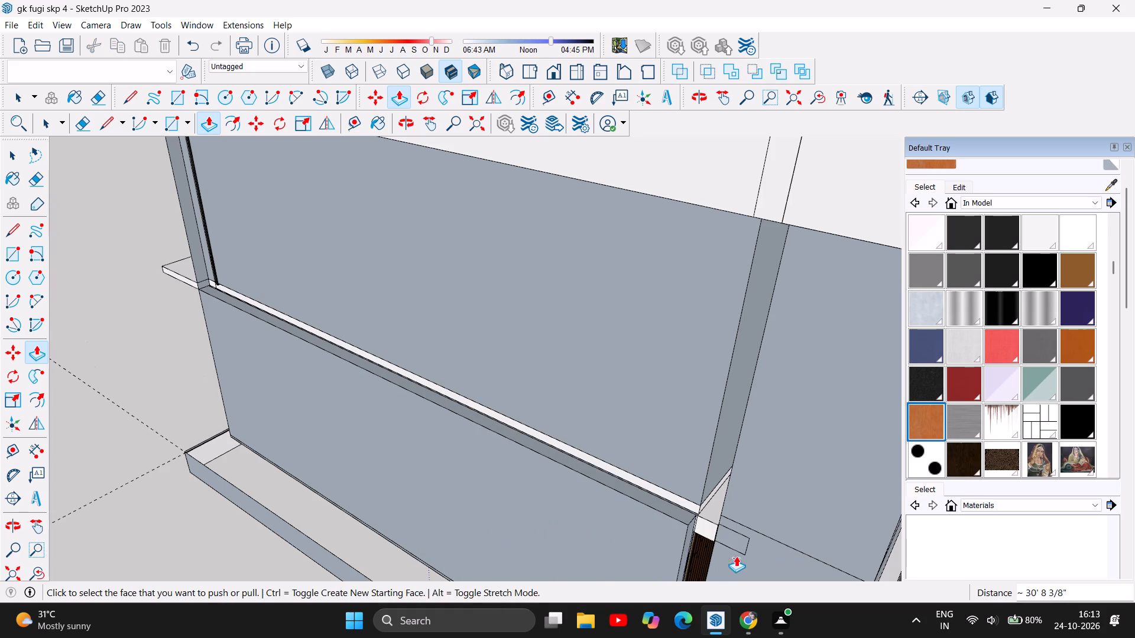
Push/Pull the narrow band above the lower side wall outward about 4 13/16" and a further 3 5/16", flush with the wall below.
scroll(472, 432, down, 3)
scroll(511, 412, up, 5)
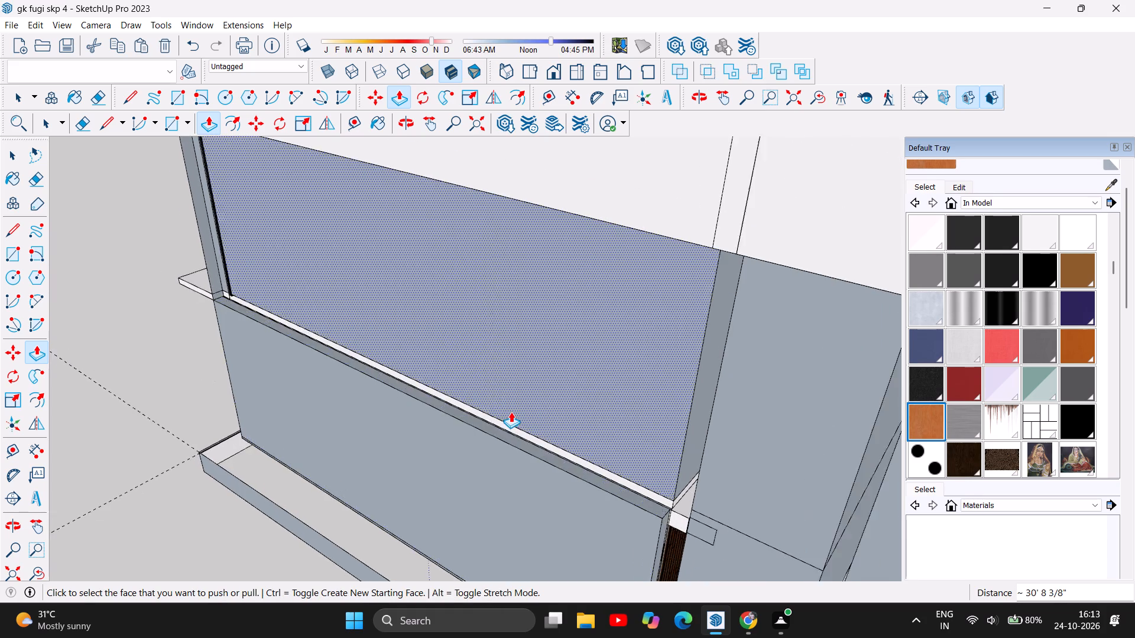
scroll(511, 412, up, 10)
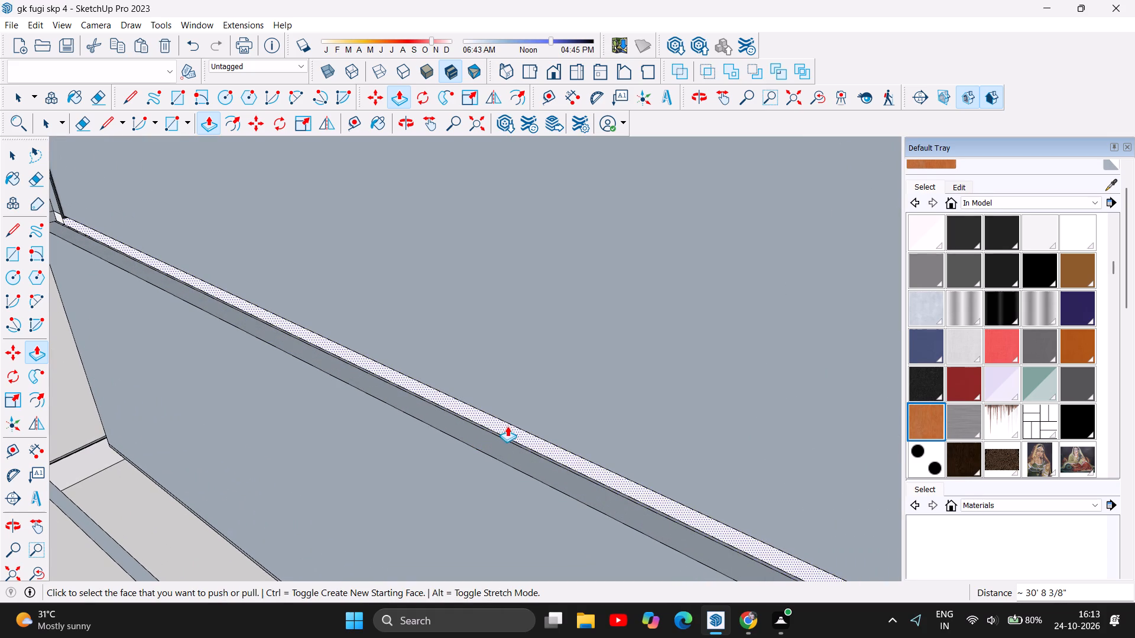
drag(510, 425, 468, 448)
drag(509, 427, 452, 449)
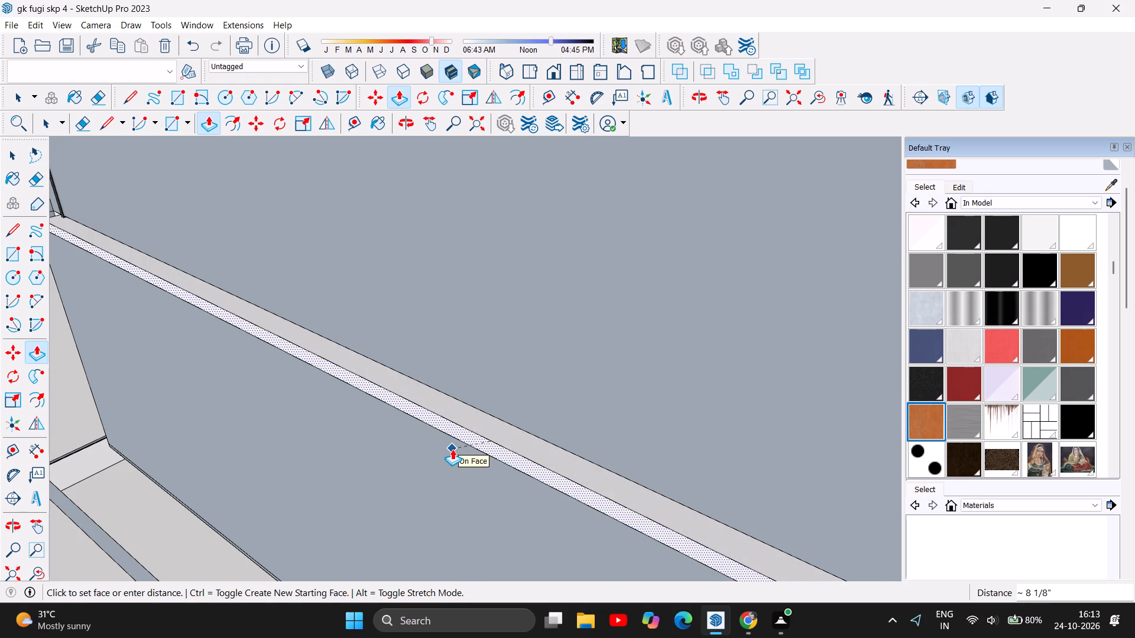
drag(452, 449, 490, 431)
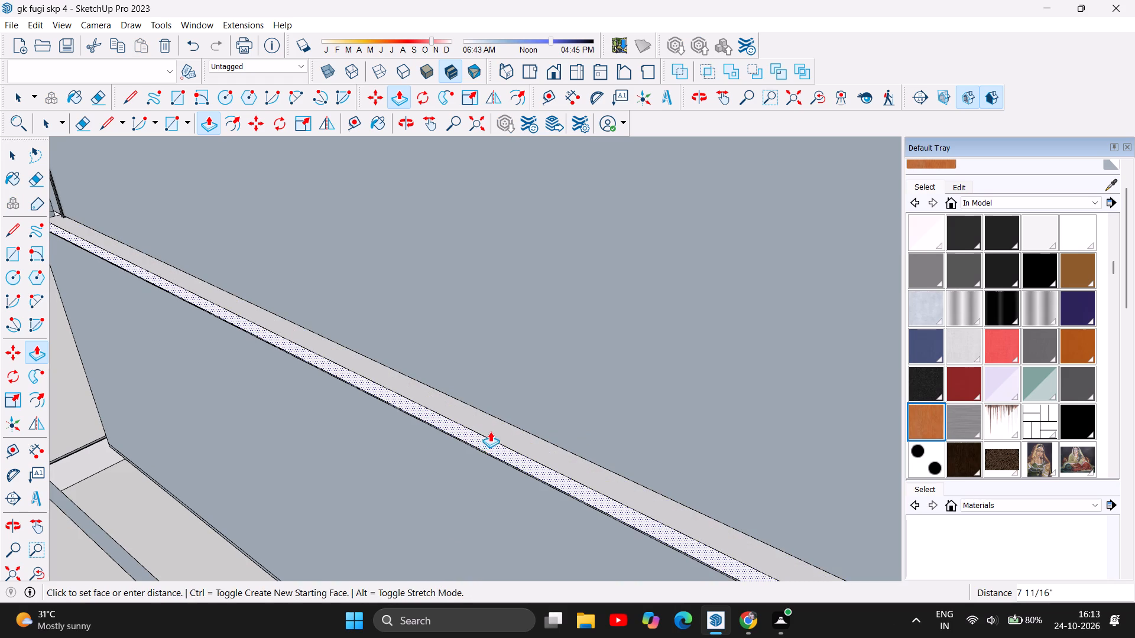
drag(490, 431, 494, 429)
scroll(494, 429, up, 5)
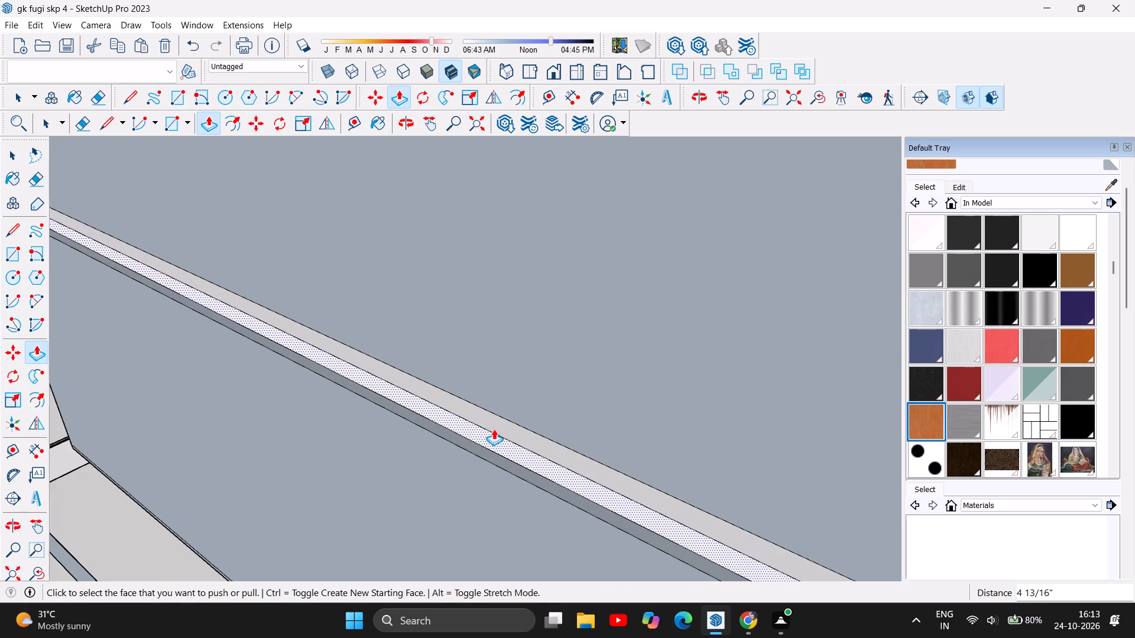
drag(487, 433, 469, 444)
Push/Pull the upper side-wall face between the corner post and the intermediate column outward about 9".
scroll(456, 450, down, 5)
scroll(500, 402, down, 5)
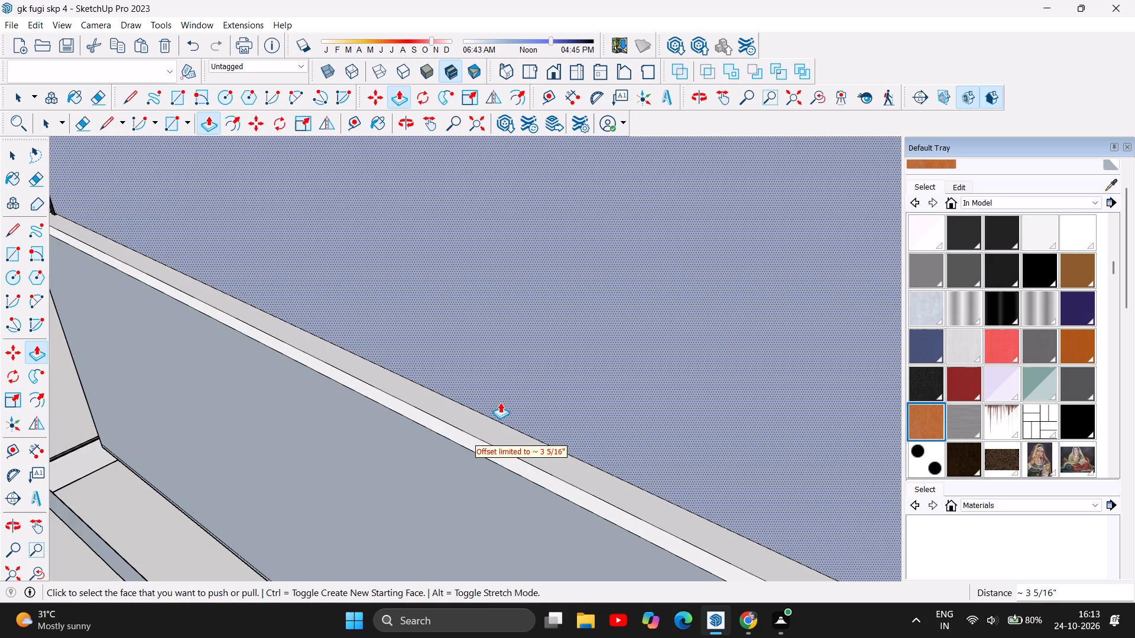
scroll(500, 402, down, 9)
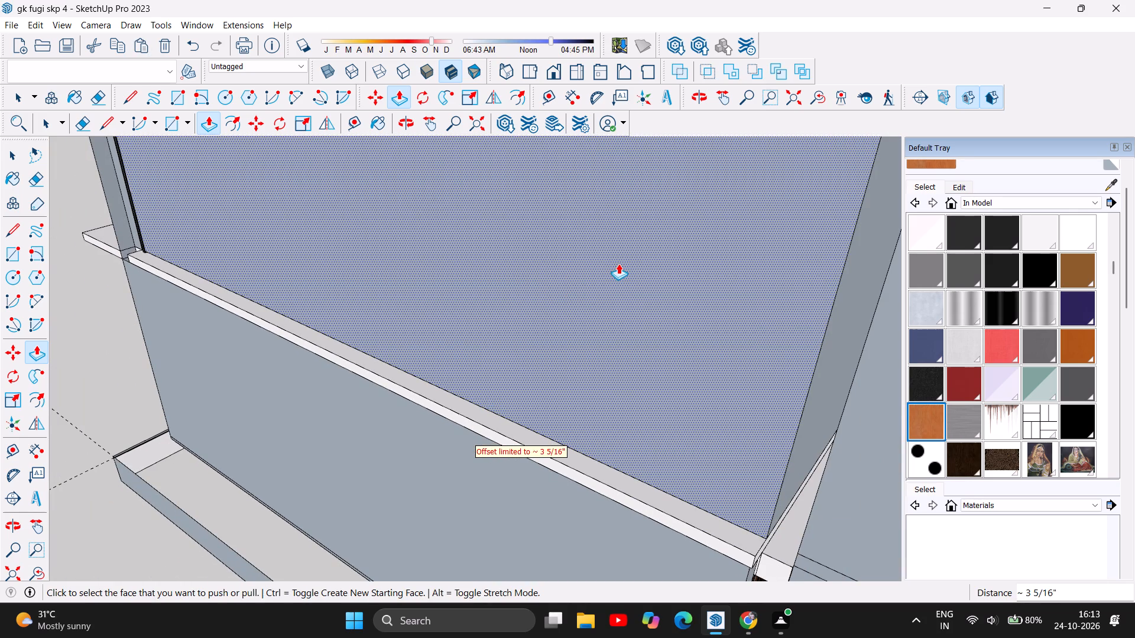
drag(619, 263, 586, 279)
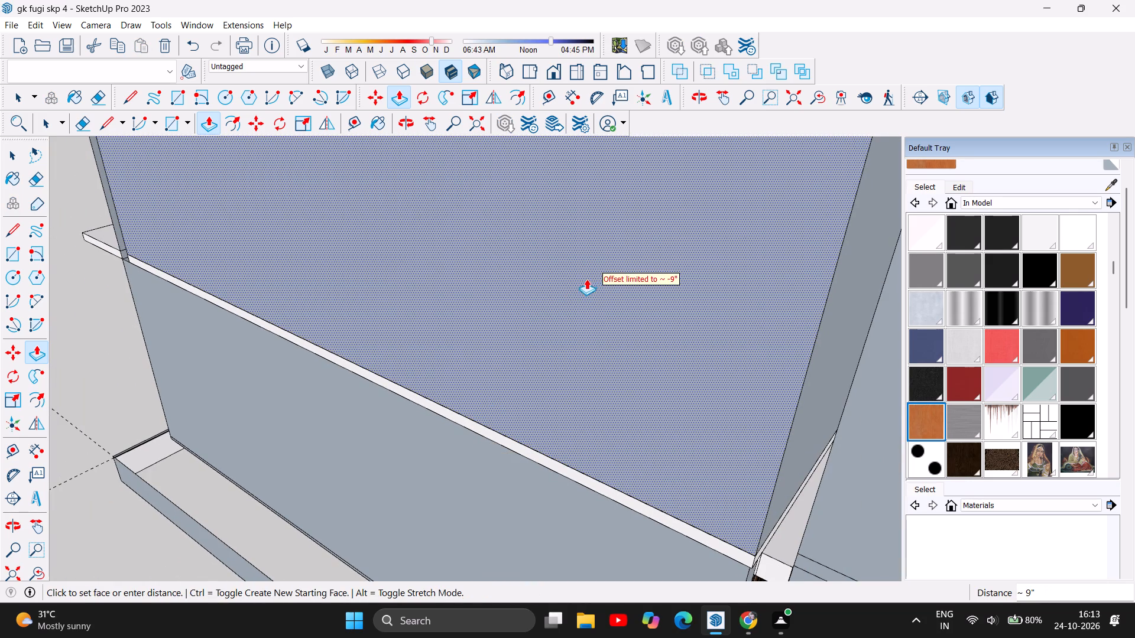
drag(586, 279, 582, 286)
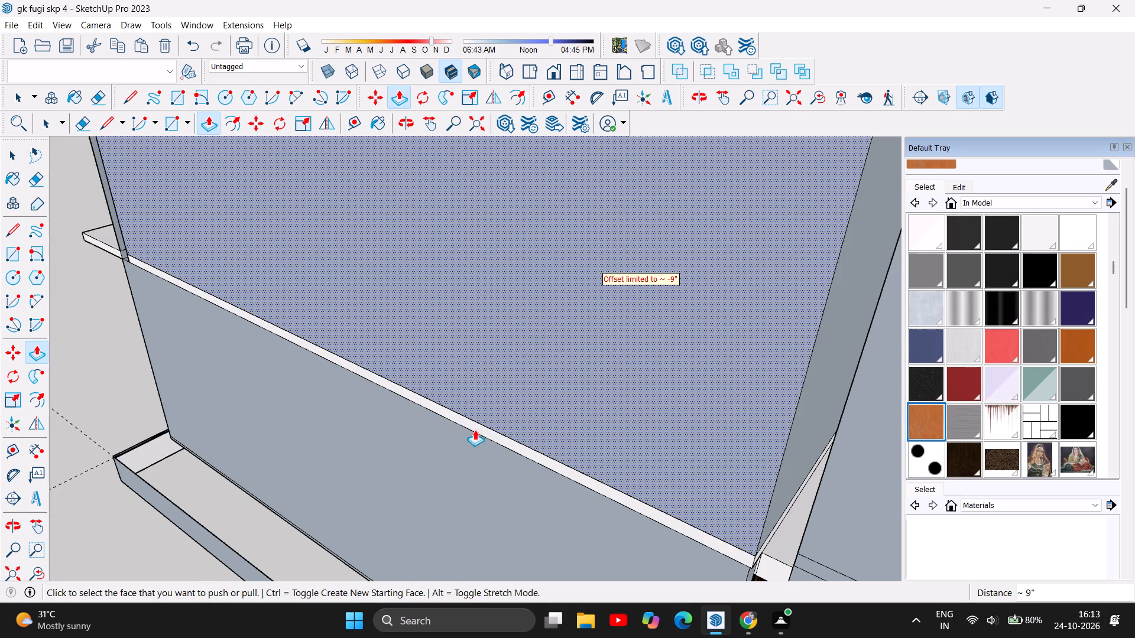
scroll(481, 435, down, 12)
scroll(605, 363, down, 7)
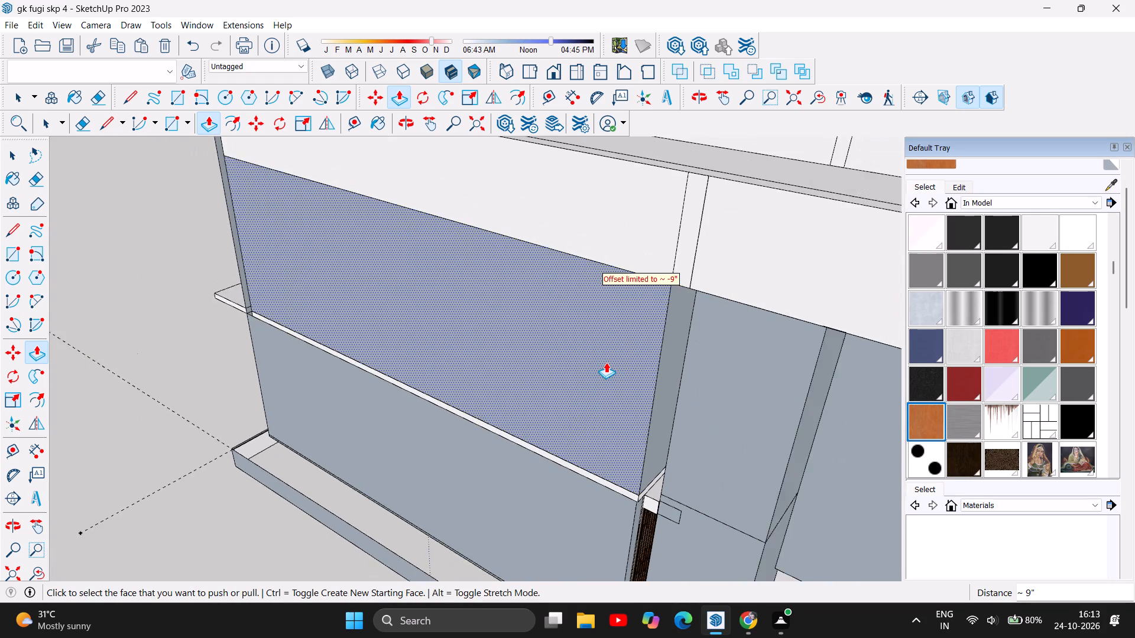
Examine the dining front's corner, checking the side wall's open end between the slab and the floor.
scroll(606, 362, down, 7)
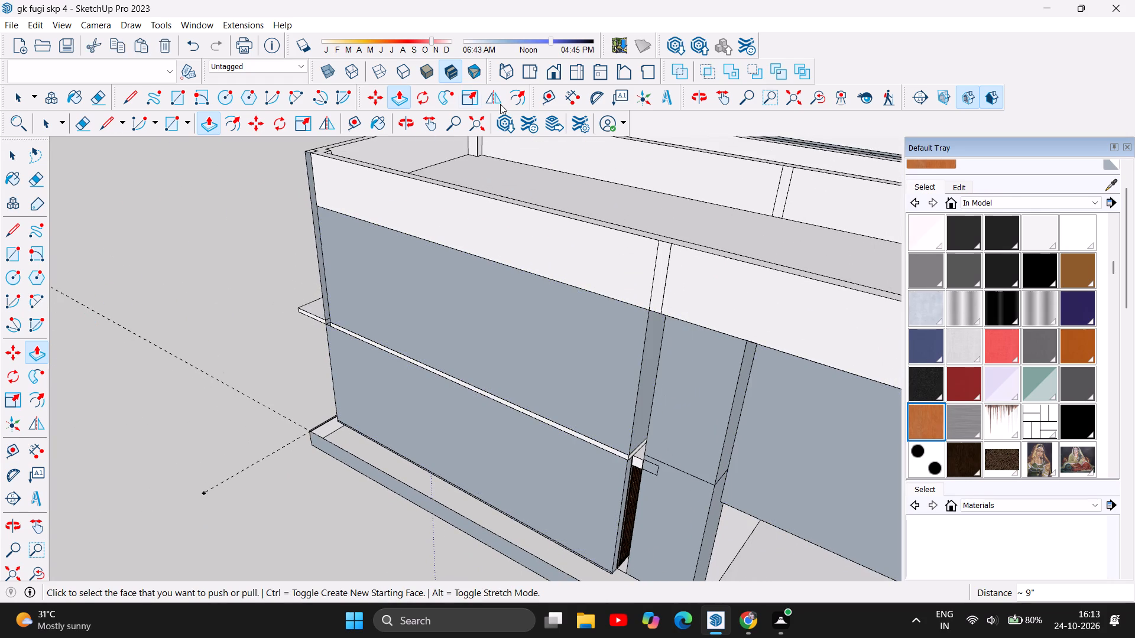
click(406, 119)
drag(153, 382, 255, 400)
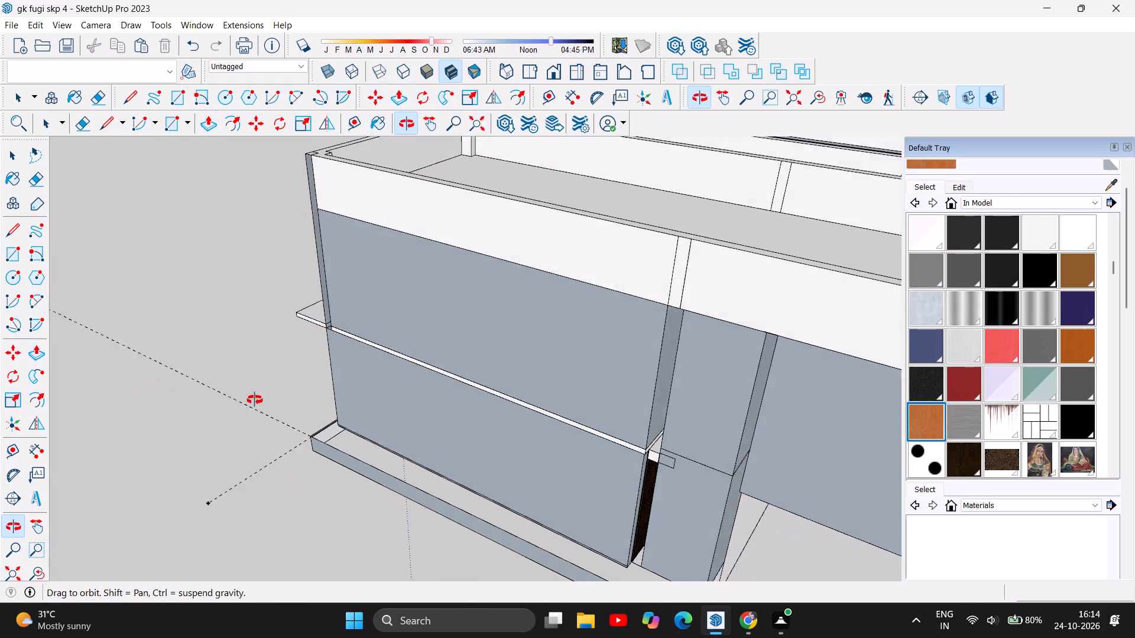
drag(255, 400, 760, 304)
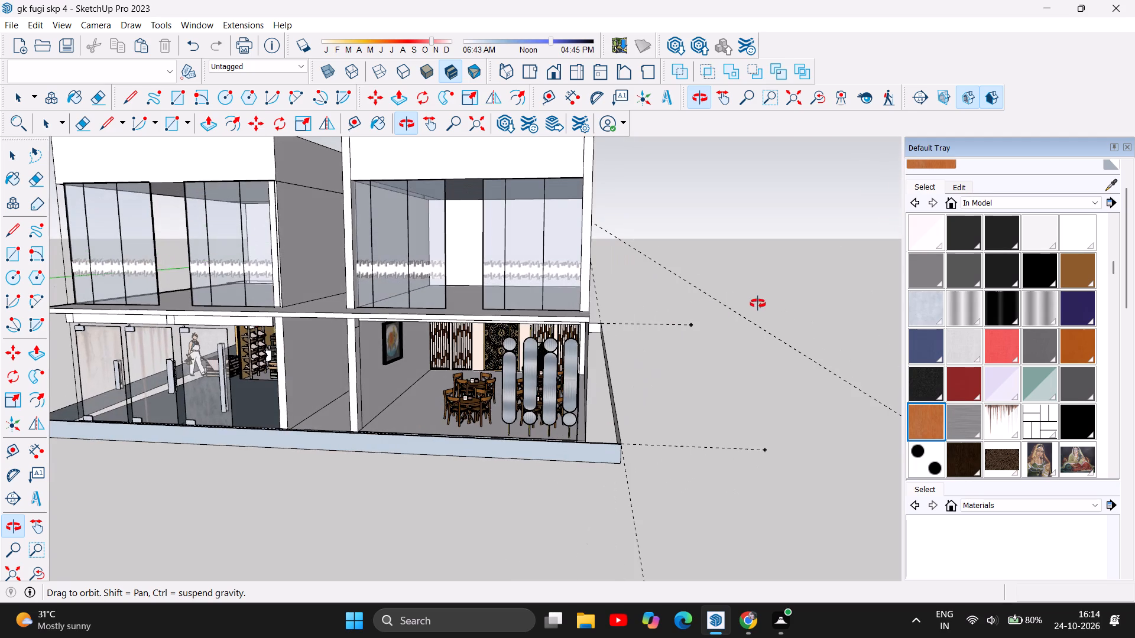
drag(572, 379, 583, 374)
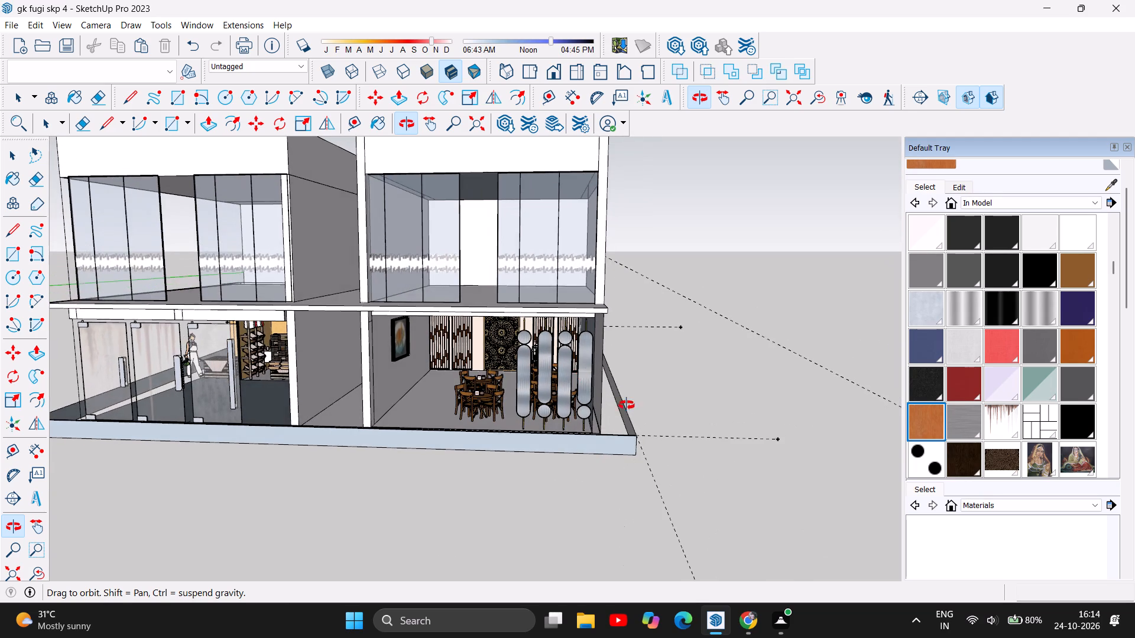
scroll(605, 398, up, 7)
scroll(607, 454, up, 6)
drag(578, 466, 576, 468)
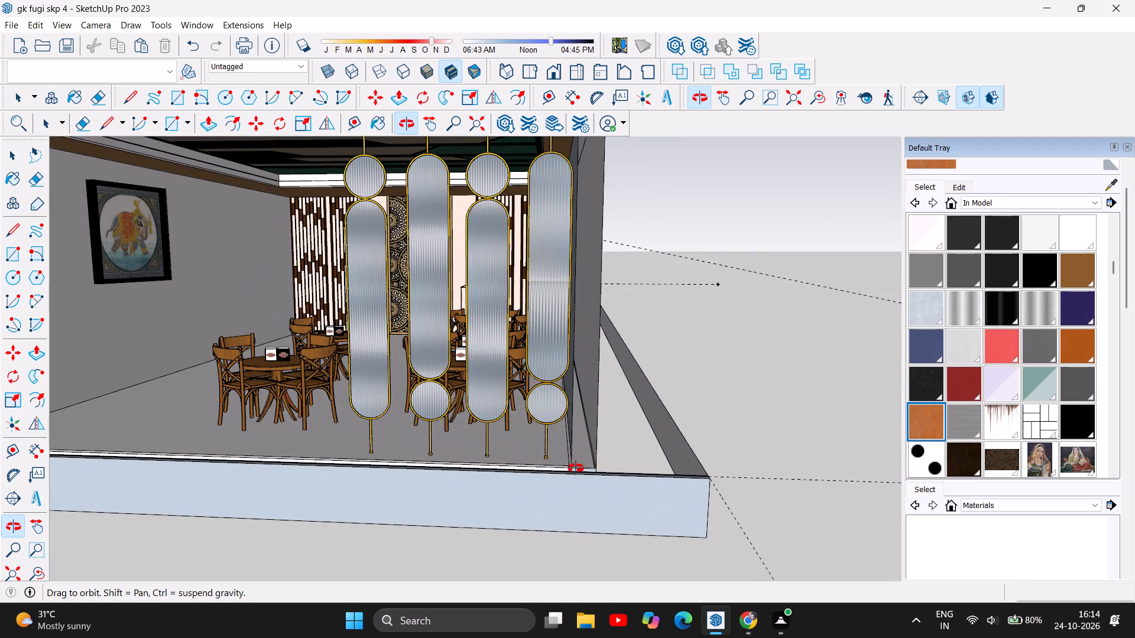
drag(576, 468, 571, 497)
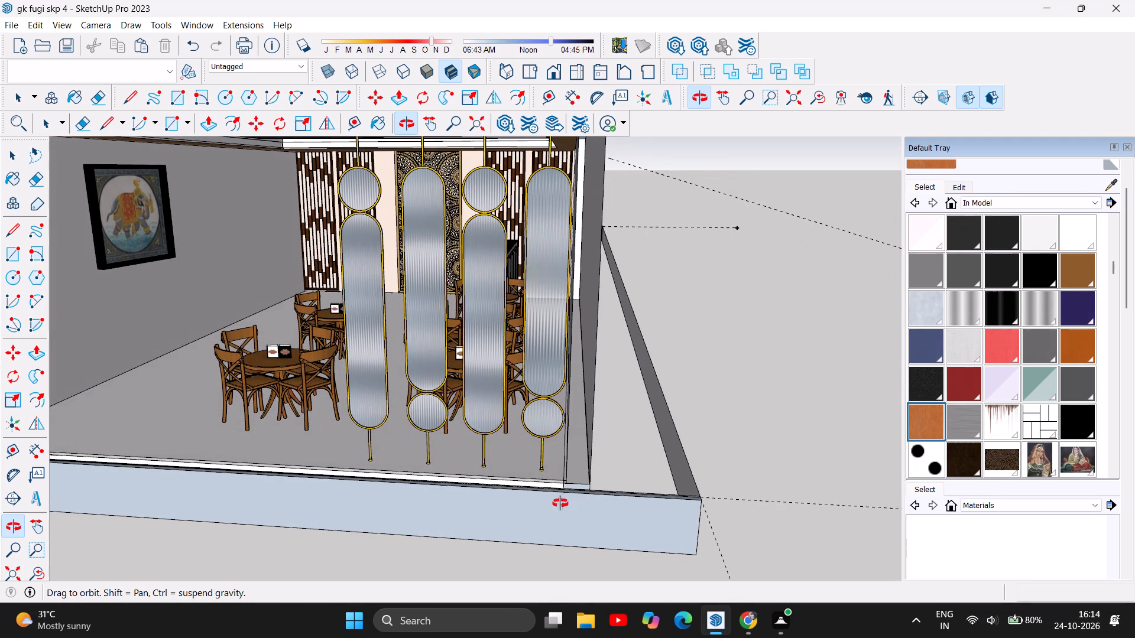
scroll(531, 517, down, 6)
scroll(591, 459, up, 5)
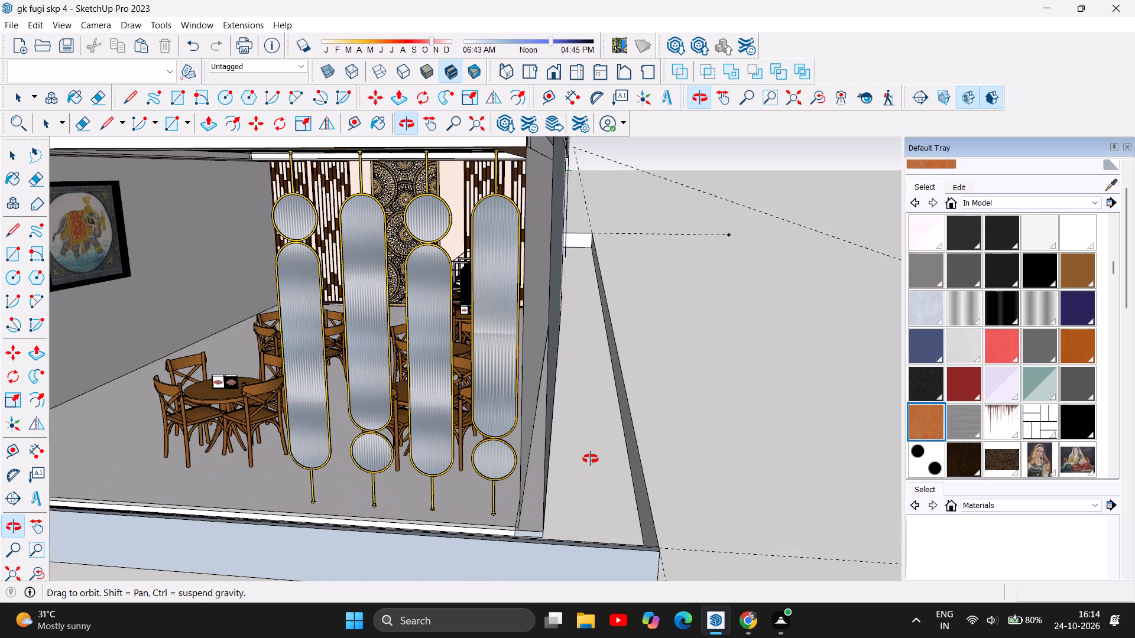
scroll(591, 459, down, 2)
drag(544, 471, 551, 463)
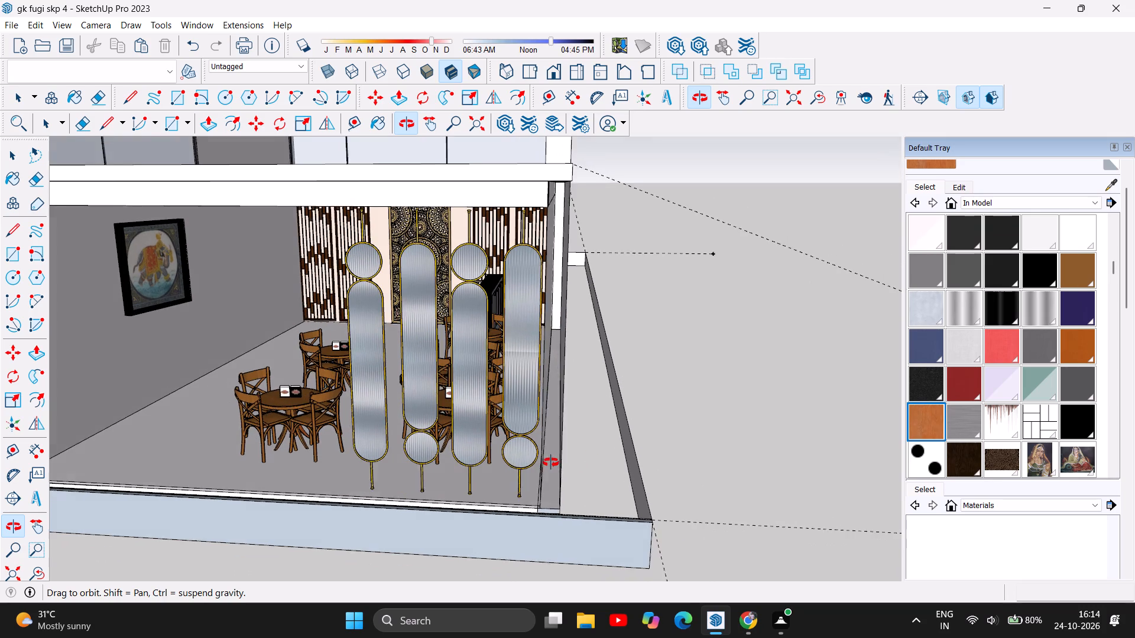
drag(551, 463, 546, 436)
scroll(567, 479, down, 3)
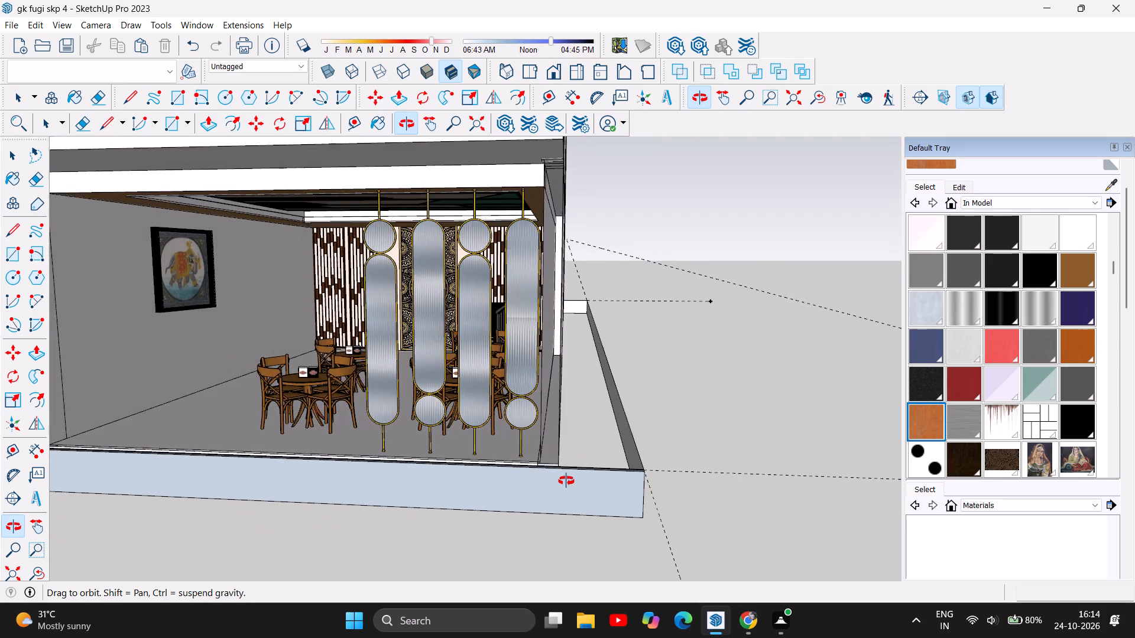
Push/Pull the underside at the top of the dining corner's wall end down about 10' 10" to the floor.
scroll(566, 481, down, 1)
scroll(555, 243, up, 6)
drag(569, 300, 566, 277)
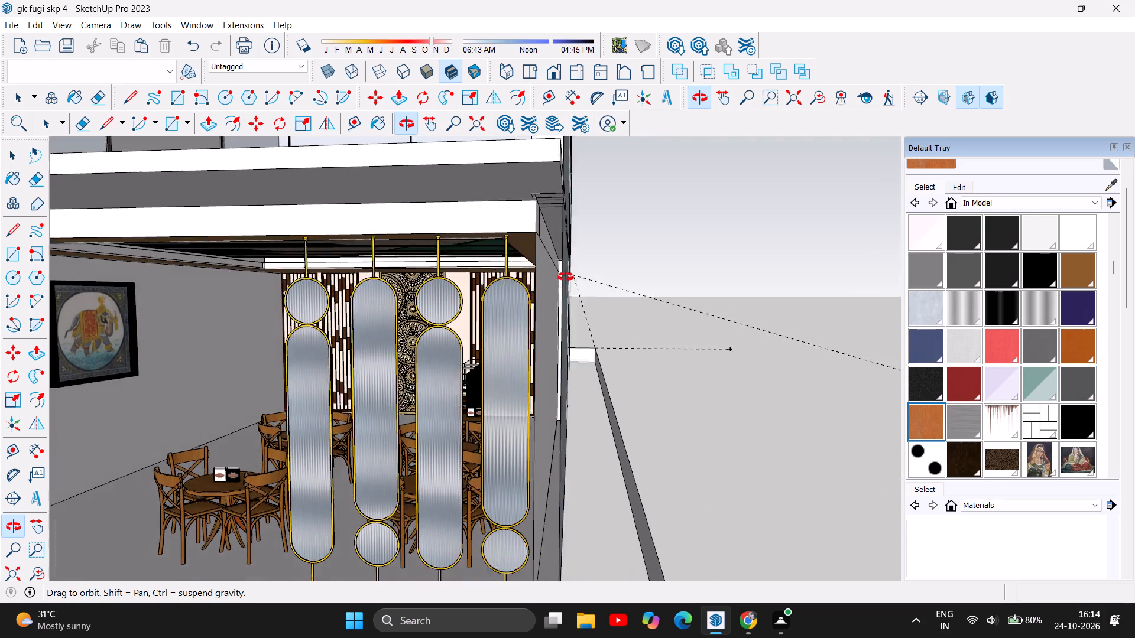
drag(566, 277, 566, 287)
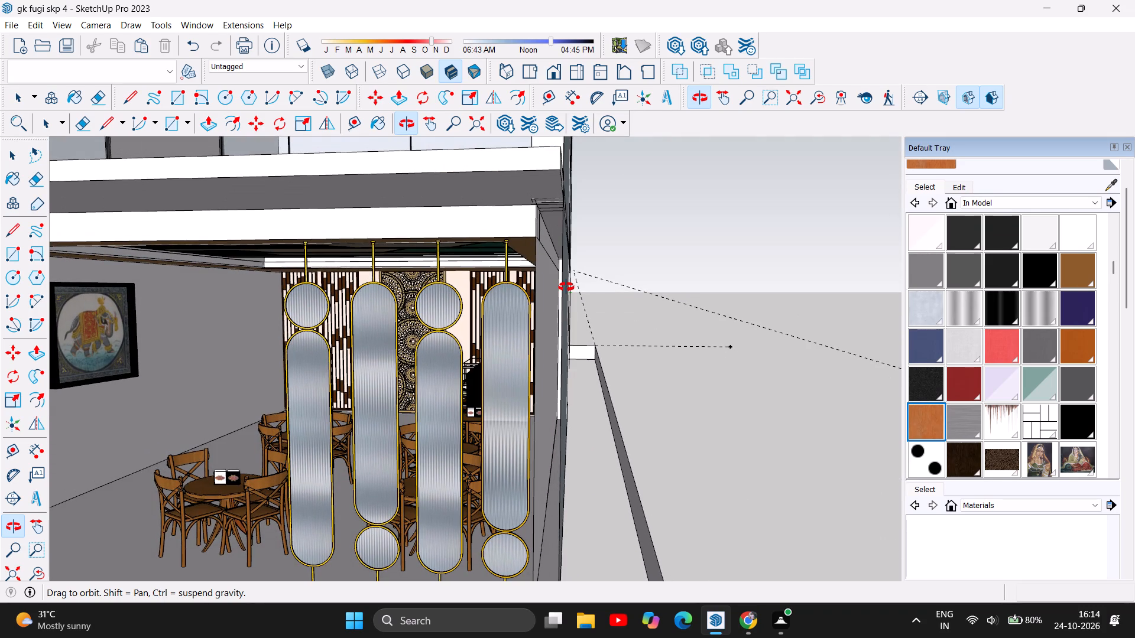
drag(566, 287, 573, 286)
scroll(550, 266, down, 1)
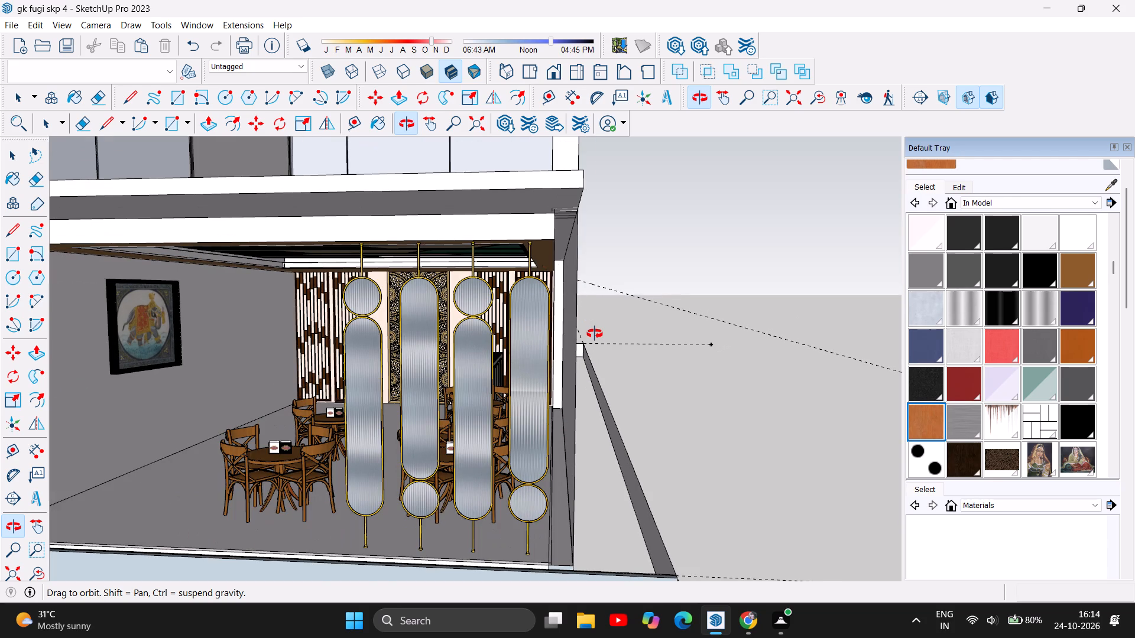
scroll(595, 334, up, 1)
scroll(595, 334, down, 1)
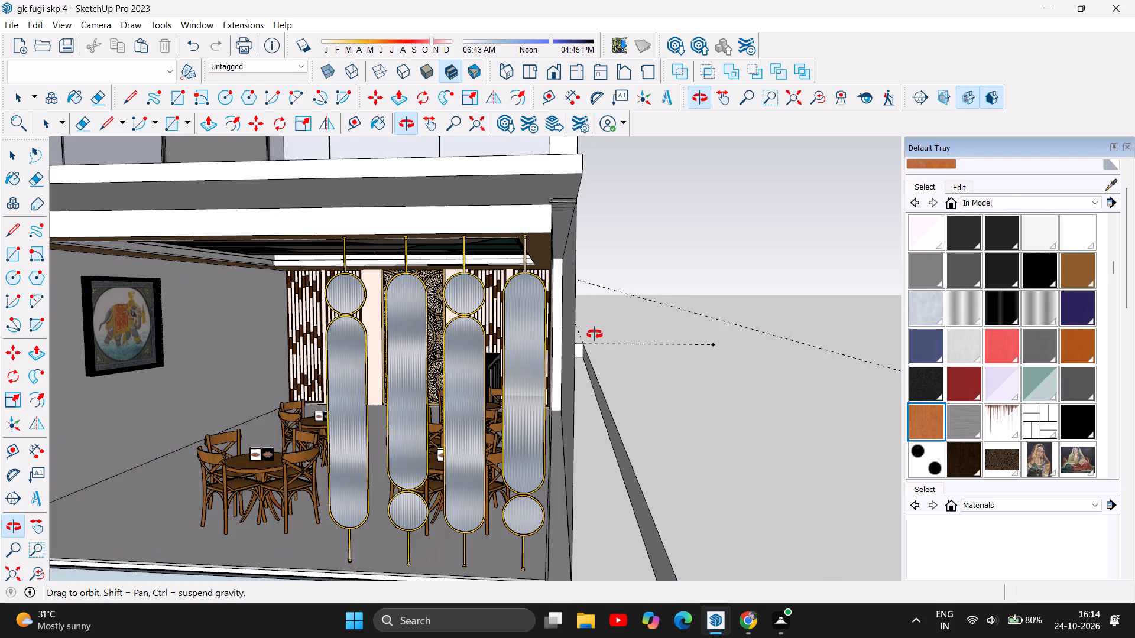
click(214, 126)
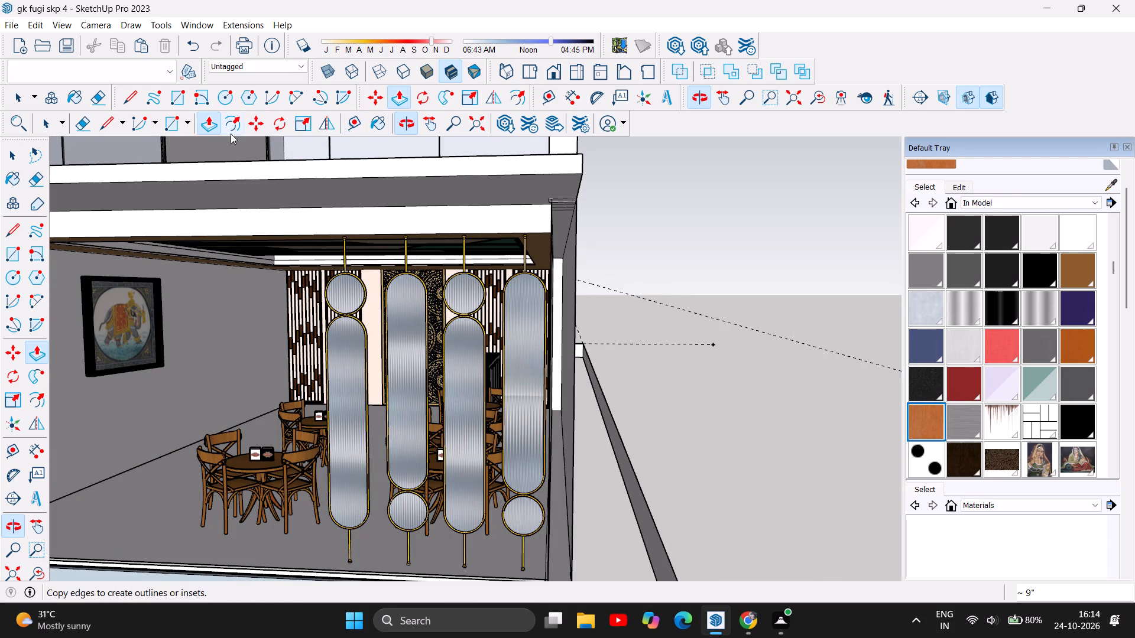
drag(564, 218, 569, 279)
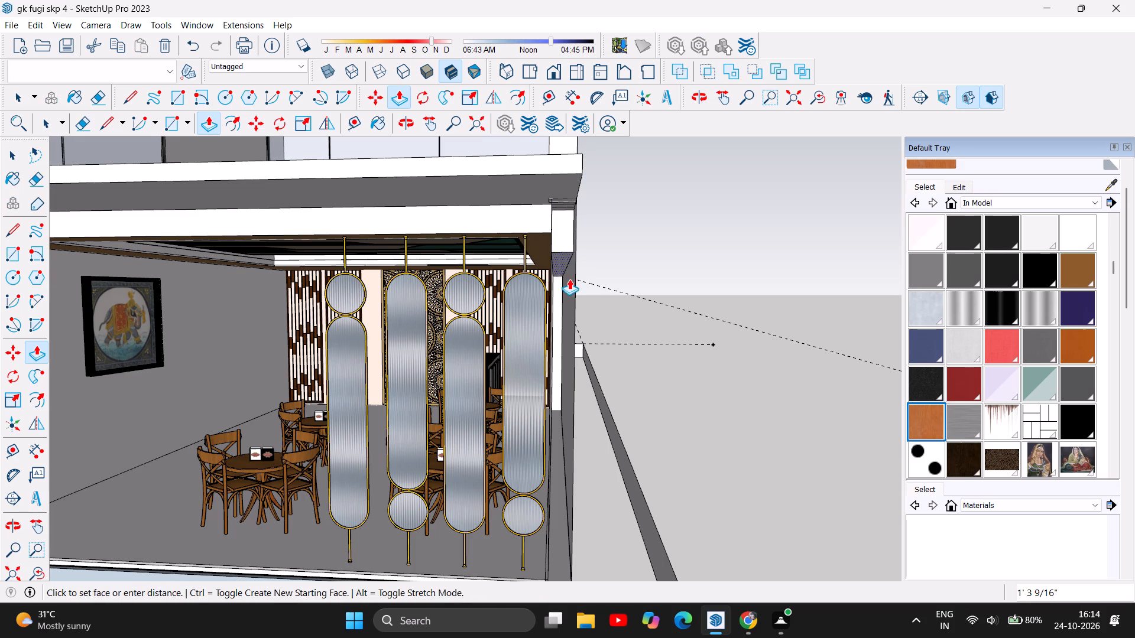
drag(569, 279, 566, 556)
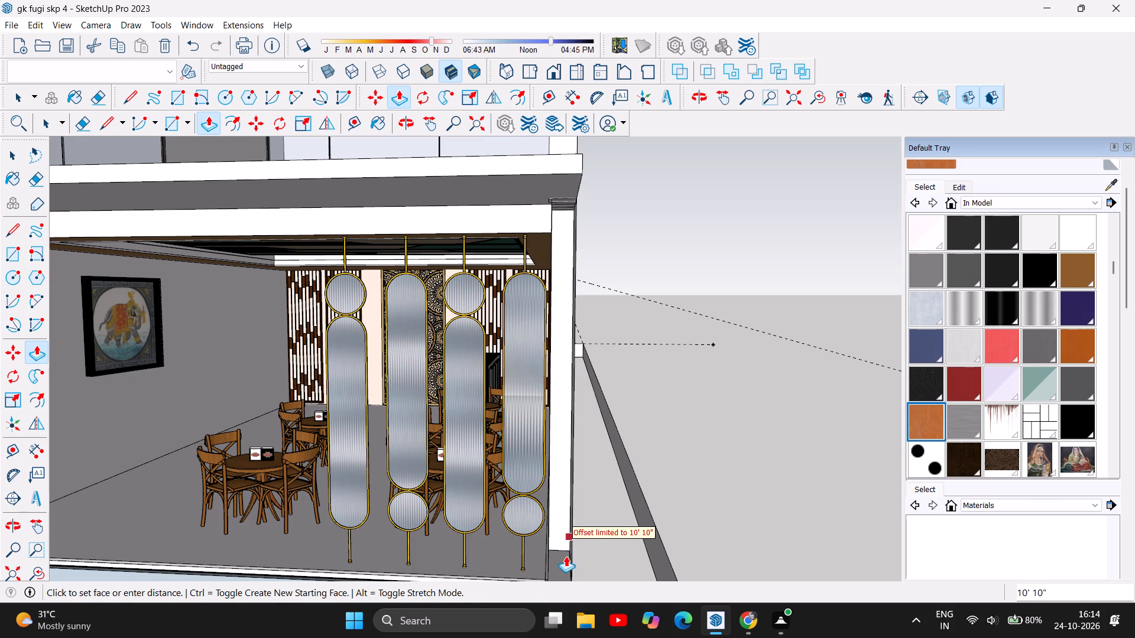
drag(566, 556, 566, 574)
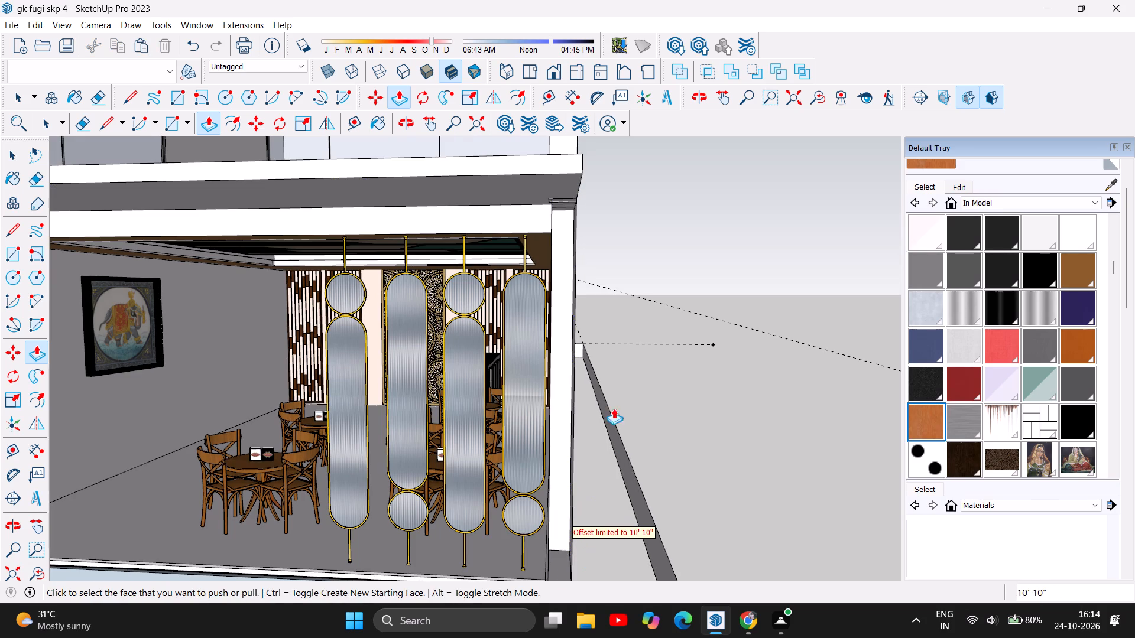
Push/Pull the dining corner post's front face forward in stages, about 1' 5 1/4" first and 8 3/8" last, closing the floor recess.
scroll(596, 364, down, 5)
scroll(592, 454, up, 7)
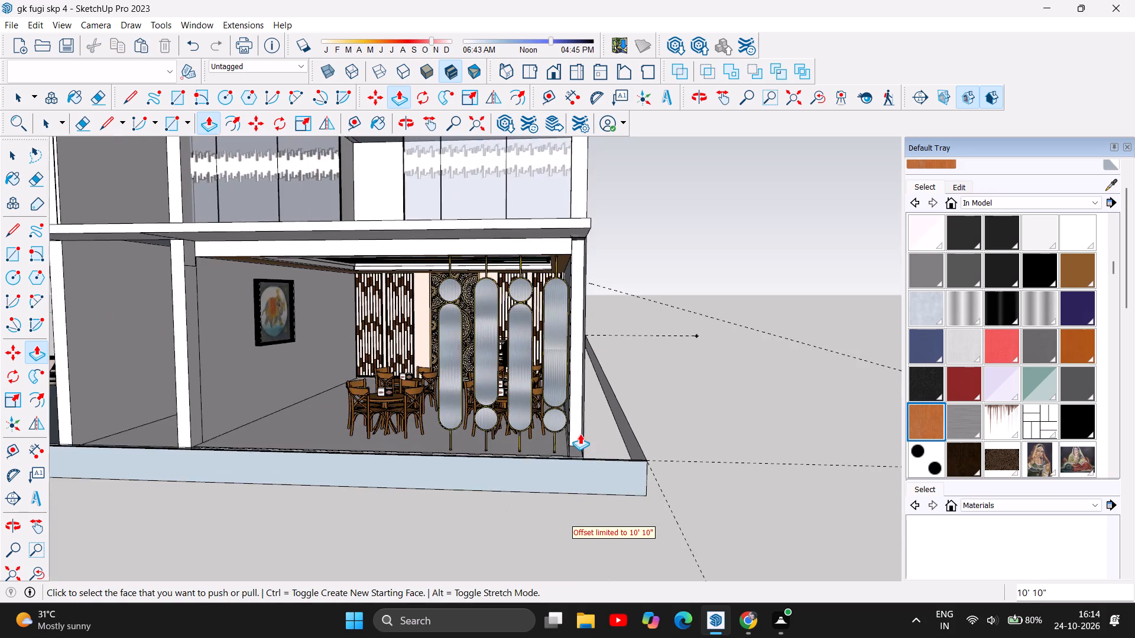
scroll(580, 434, up, 19)
scroll(572, 453, down, 1)
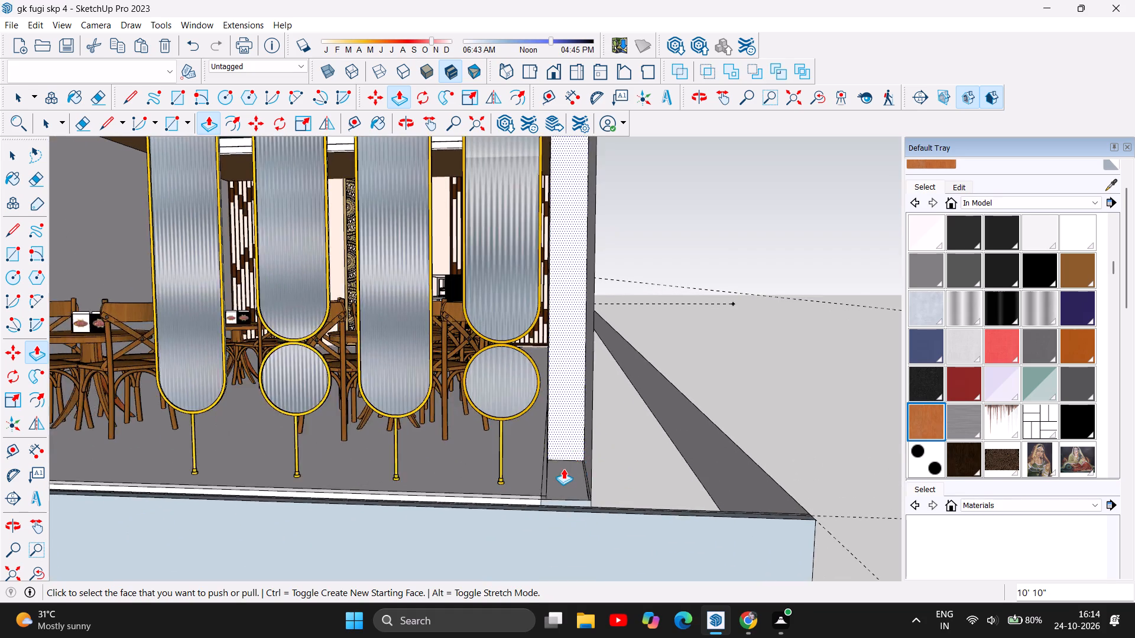
drag(570, 440, 569, 468)
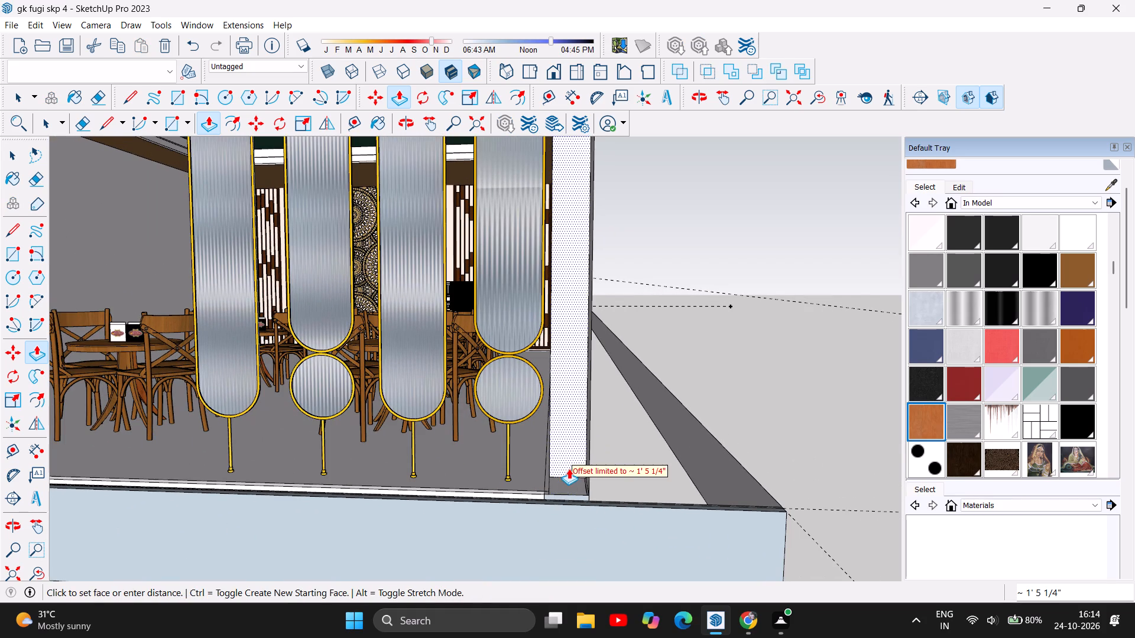
drag(569, 468, 567, 494)
drag(564, 399, 567, 427)
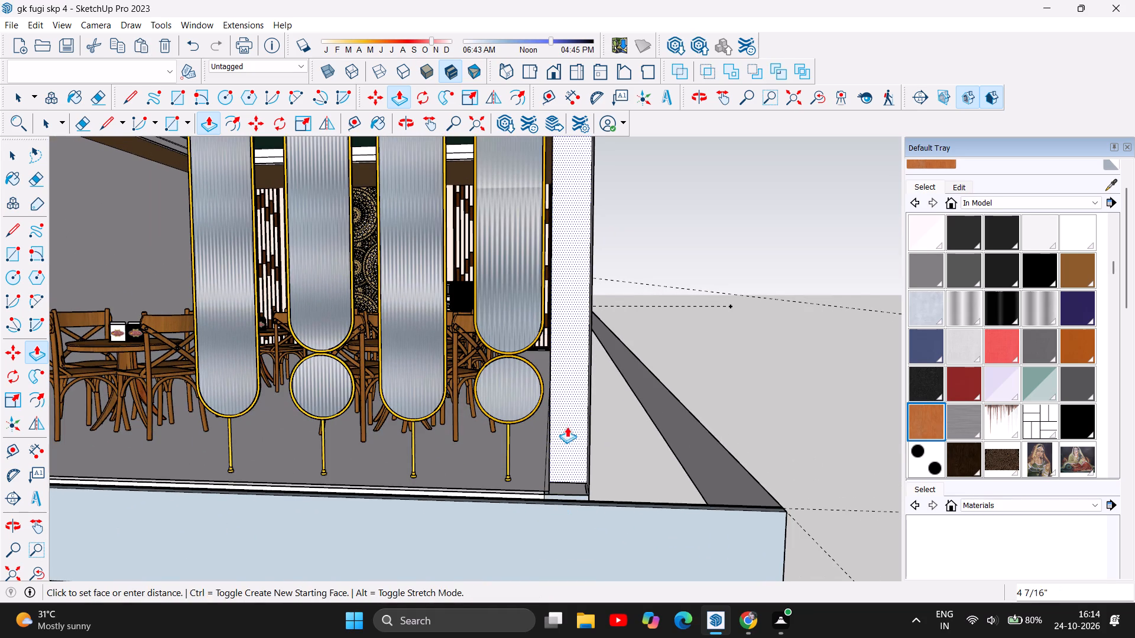
drag(567, 427, 569, 466)
drag(572, 411, 571, 457)
Examine the dining side wall's exterior and the front corner from both sides.
scroll(210, 522, down, 8)
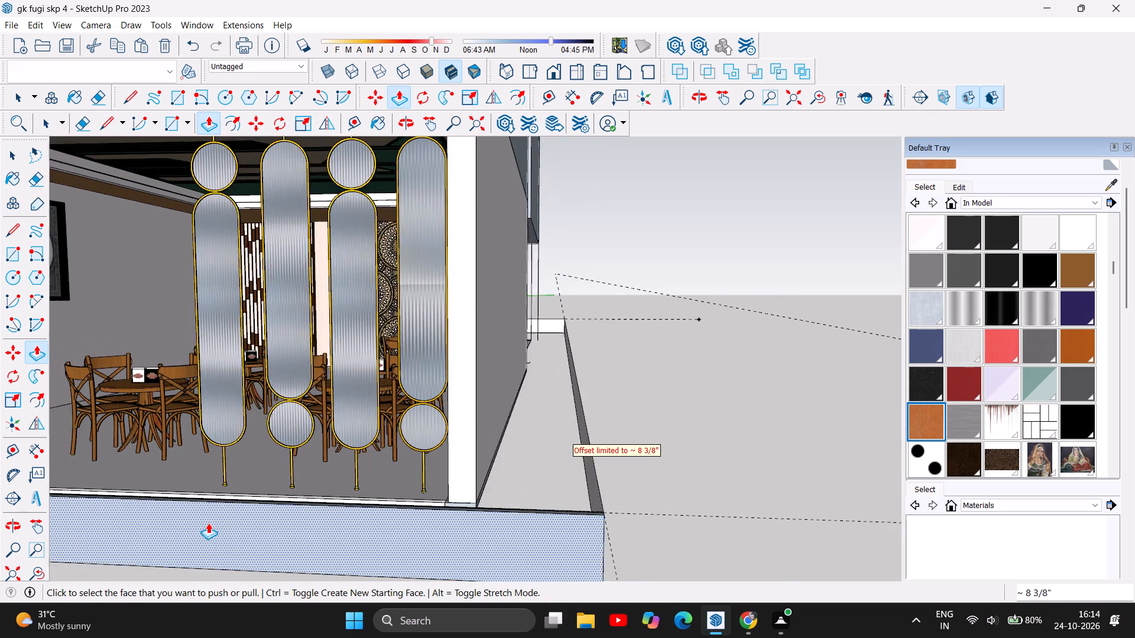
scroll(208, 523, down, 3)
scroll(575, 417, down, 6)
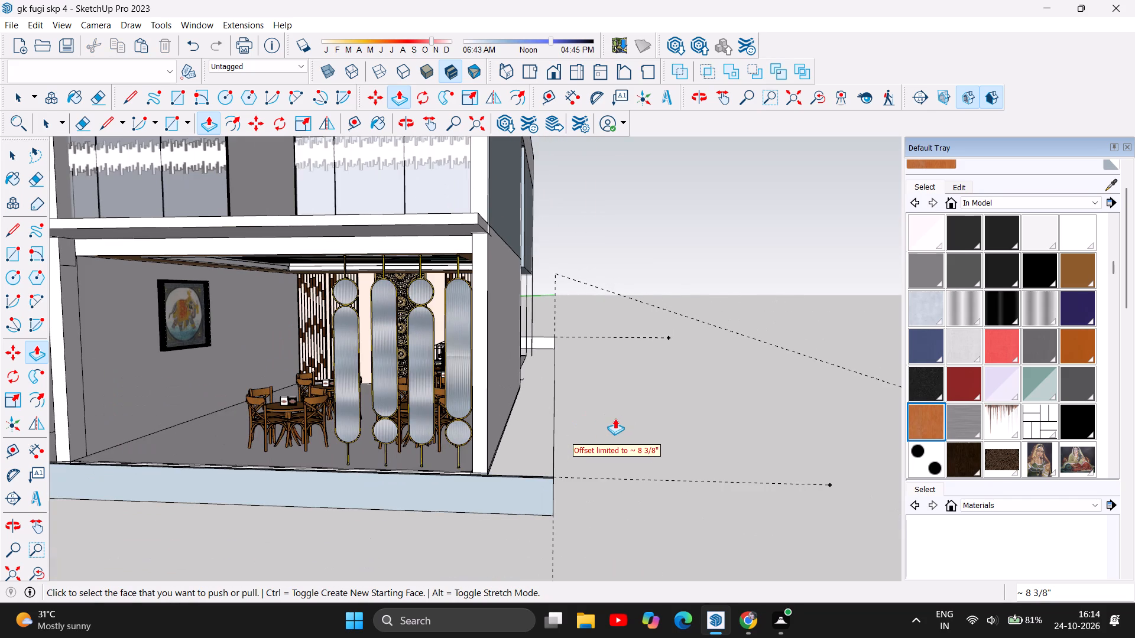
scroll(607, 422, down, 4)
click(408, 121)
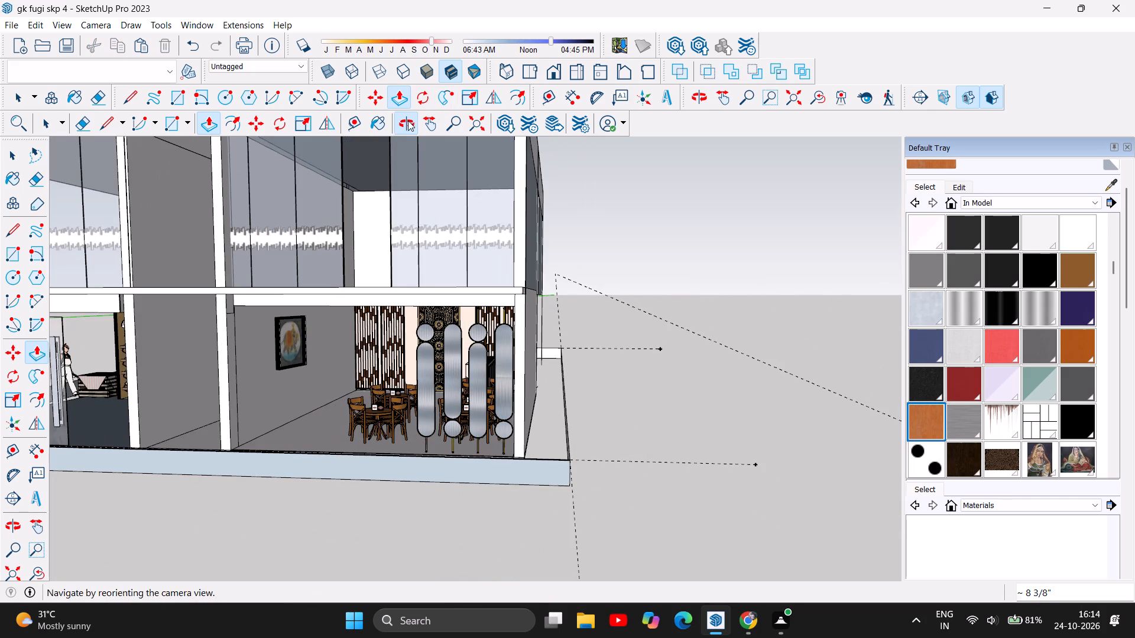
drag(656, 353, 344, 384)
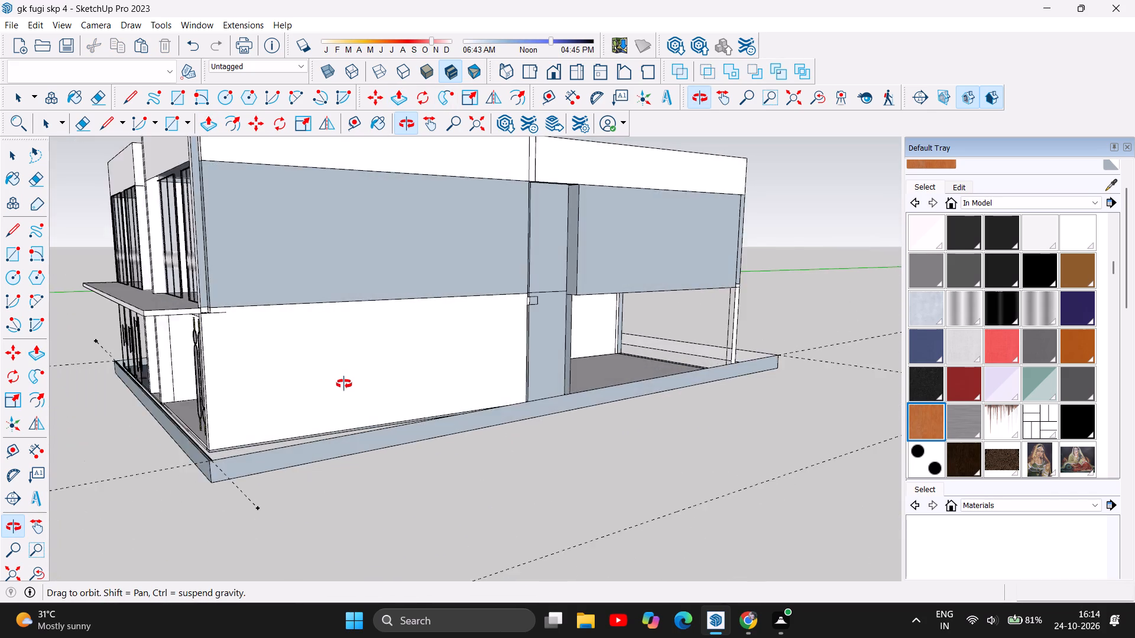
drag(344, 384, 423, 455)
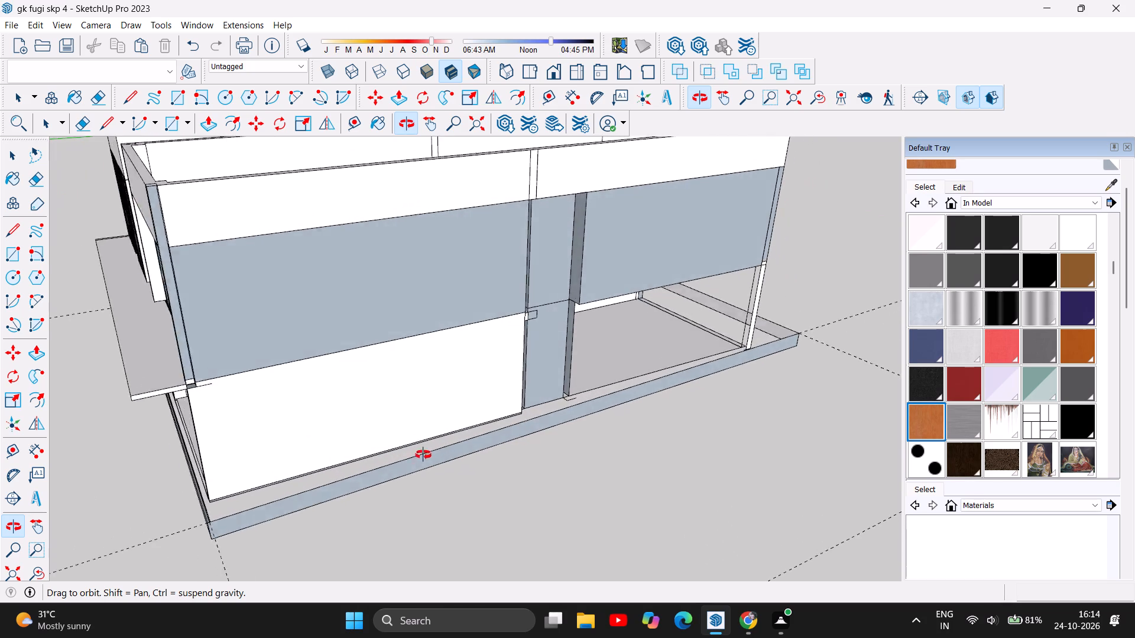
drag(423, 455, 607, 420)
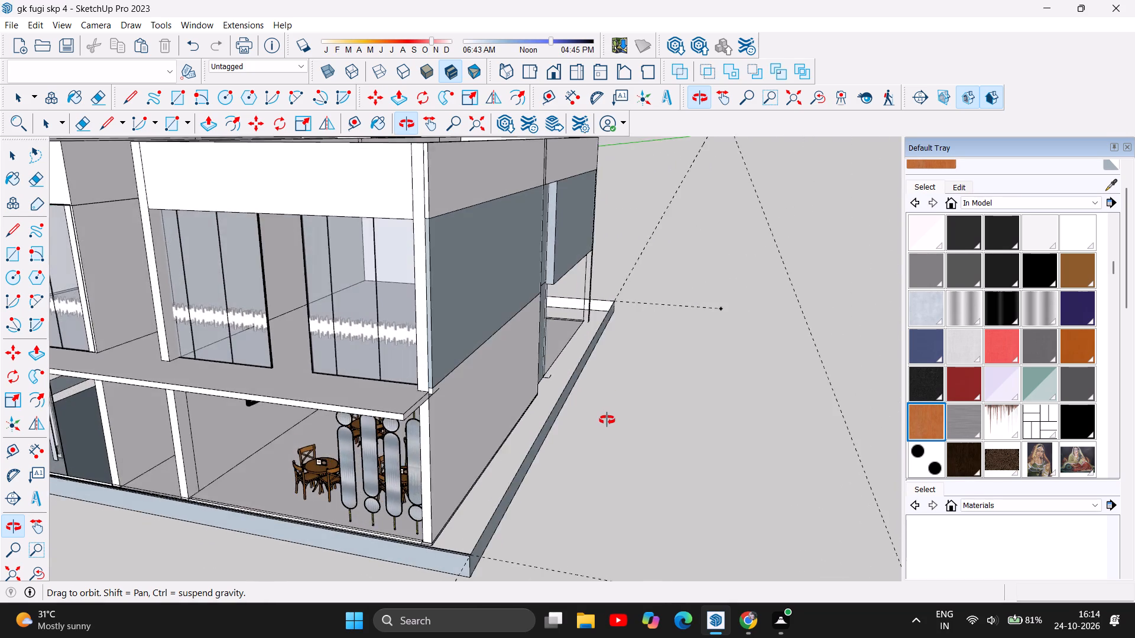
drag(607, 420, 563, 426)
drag(369, 315, 382, 314)
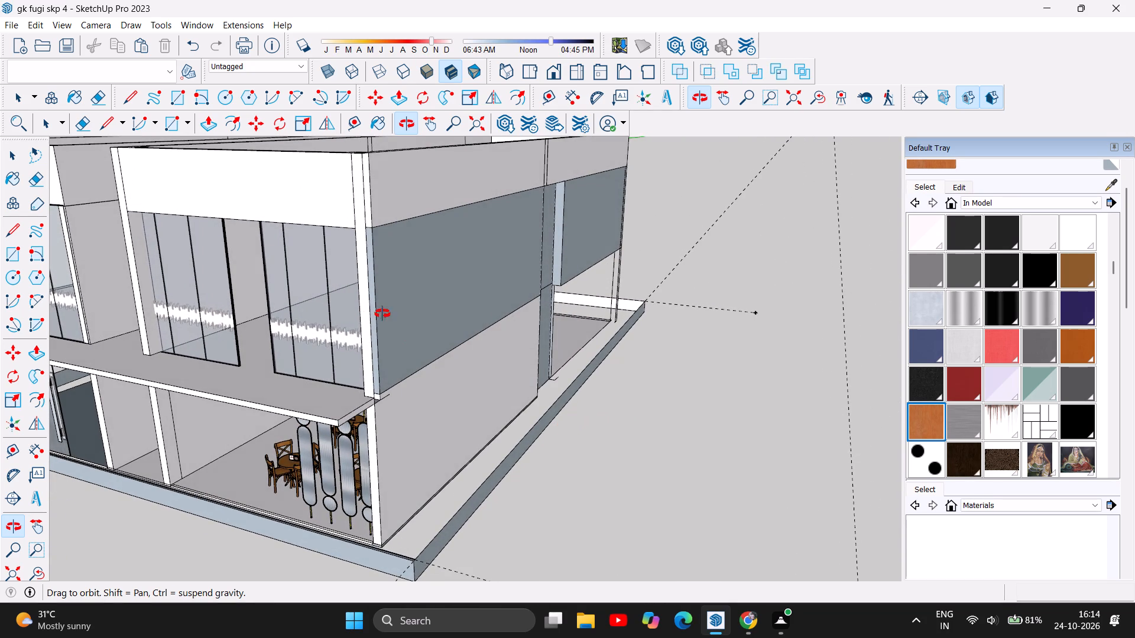
drag(382, 314, 451, 312)
Examine the upper dining front's corner post and the exterior side wall down to the slab edge.
scroll(459, 309, up, 2)
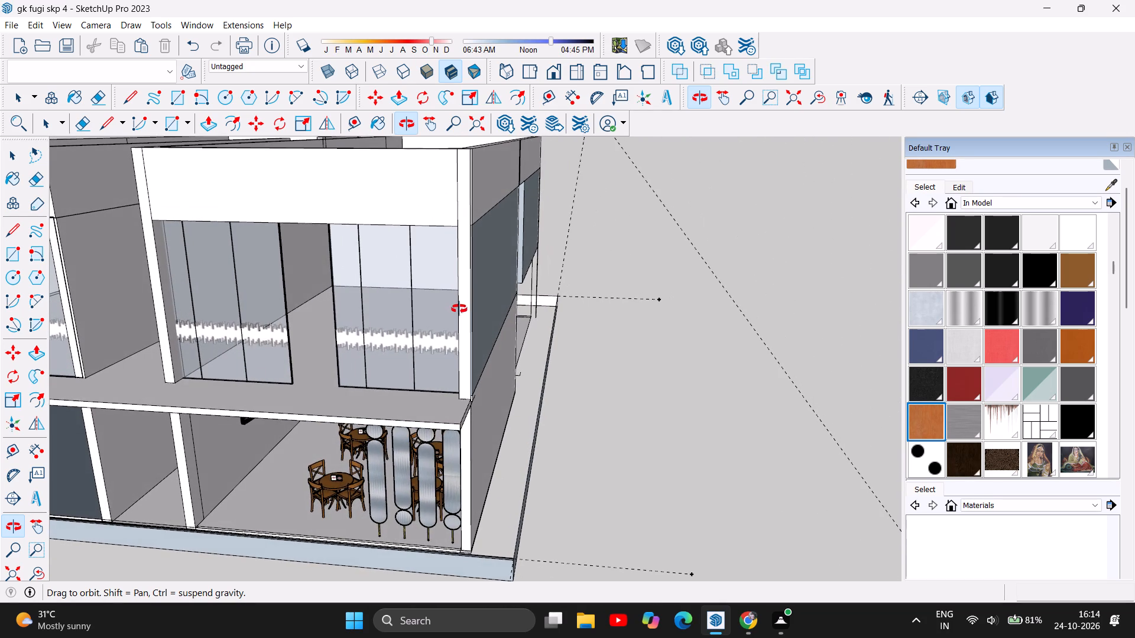
scroll(459, 309, up, 5)
scroll(509, 287, up, 5)
scroll(500, 291, down, 1)
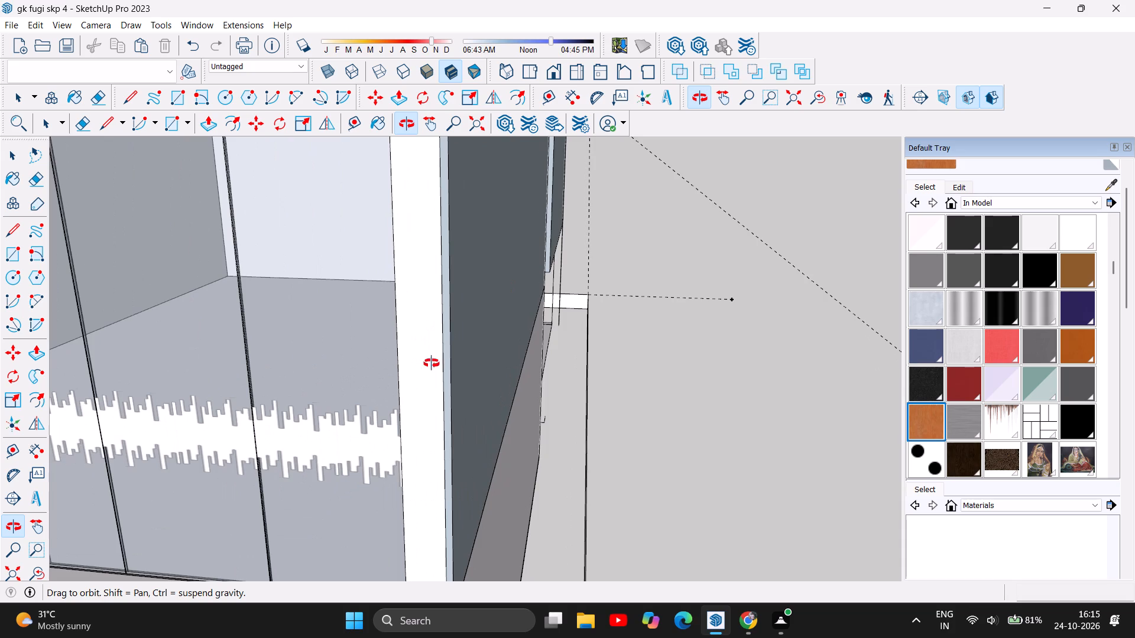
drag(421, 375, 414, 377)
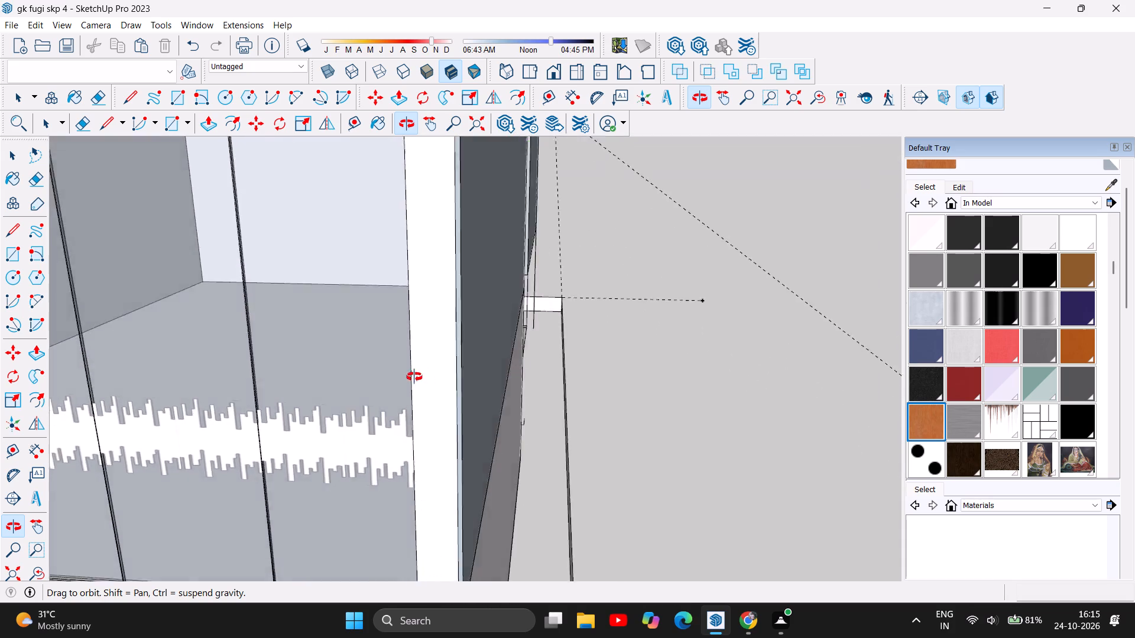
drag(414, 377, 260, 371)
scroll(281, 370, down, 11)
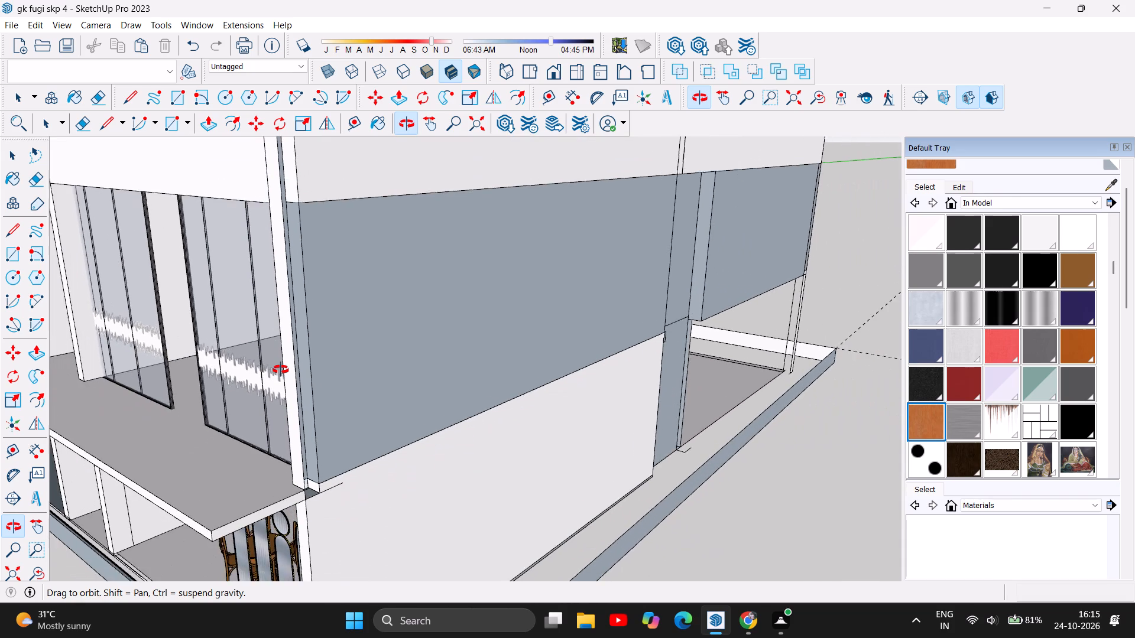
drag(502, 383, 463, 382)
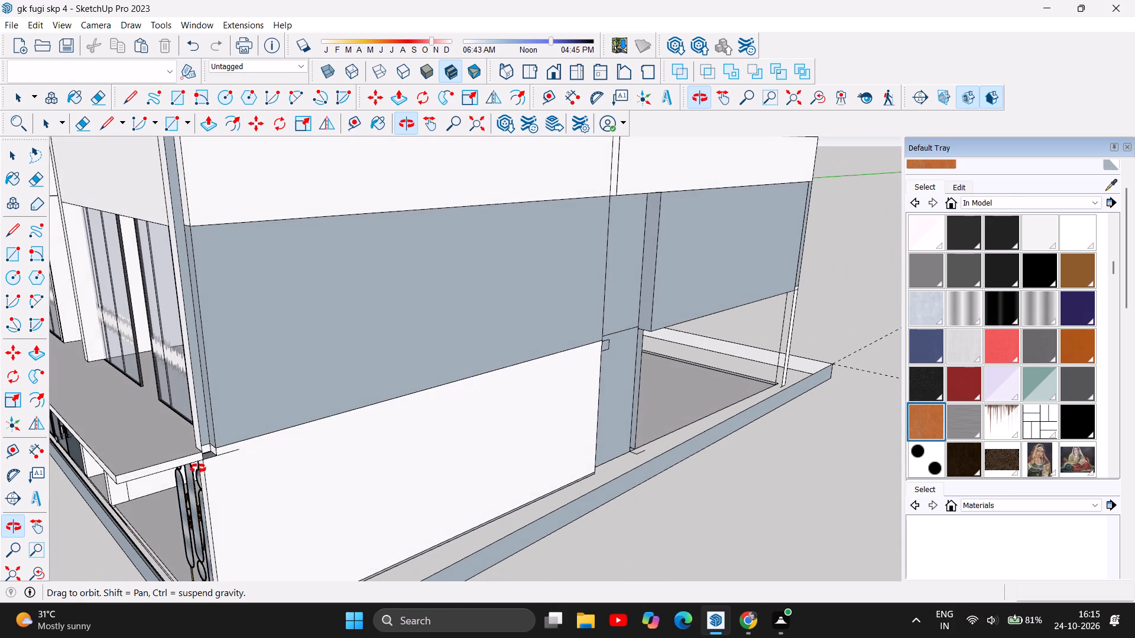
Push/Pull the small wall-end face at the dining corner's slab edge forward about 8 3/8", filling the notch beneath the upper wall.
scroll(202, 468, up, 19)
scroll(215, 446, up, 7)
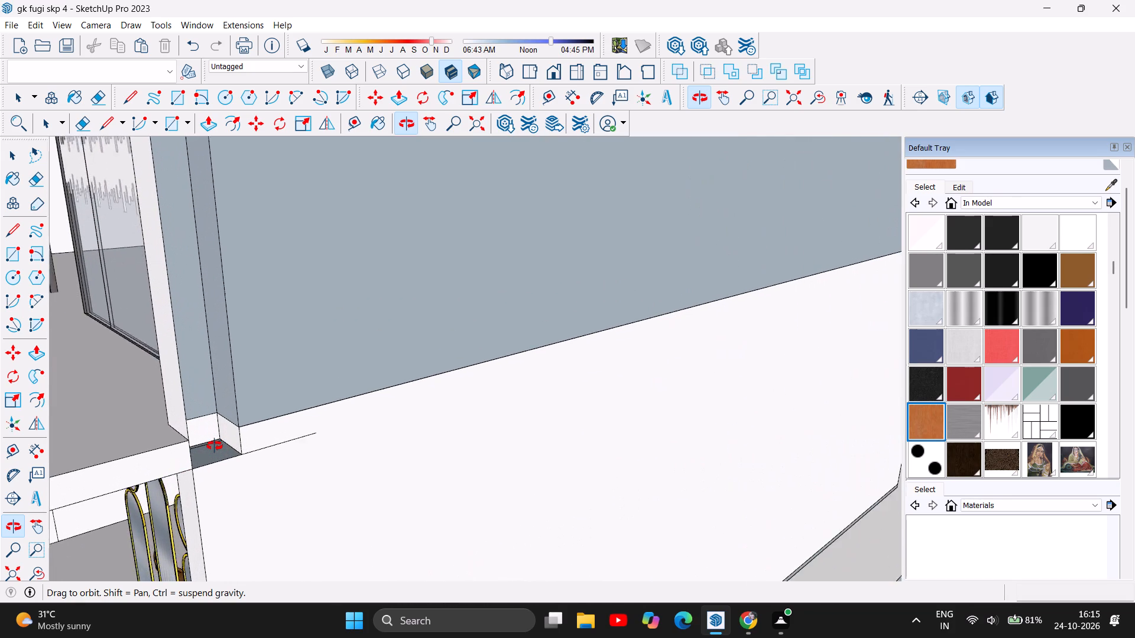
scroll(215, 446, up, 9)
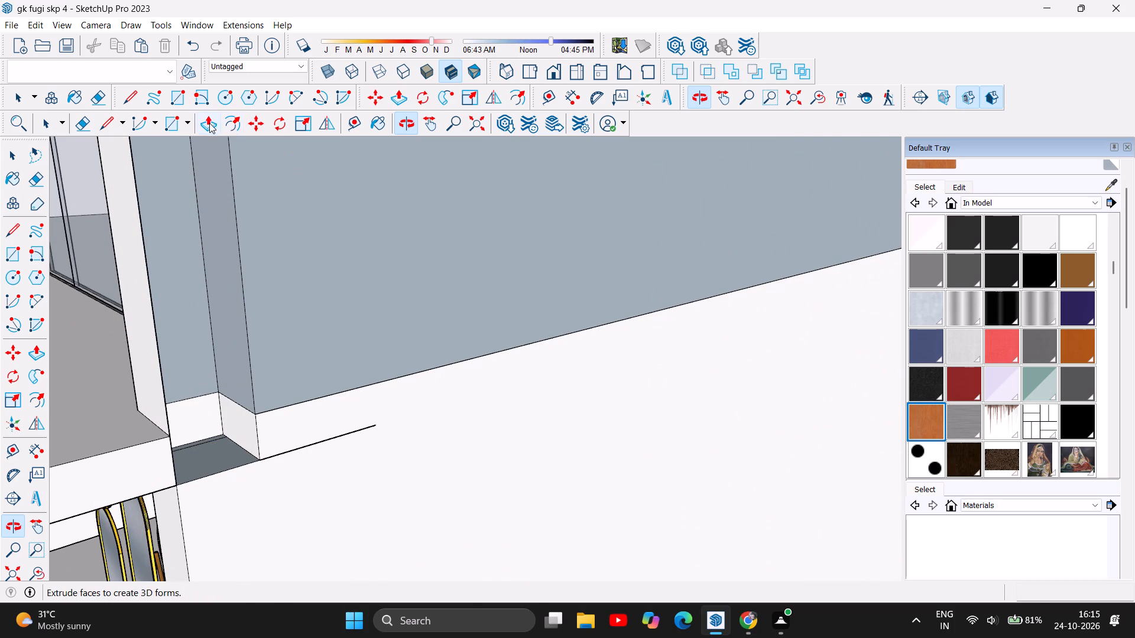
click(206, 122)
drag(239, 434, 181, 440)
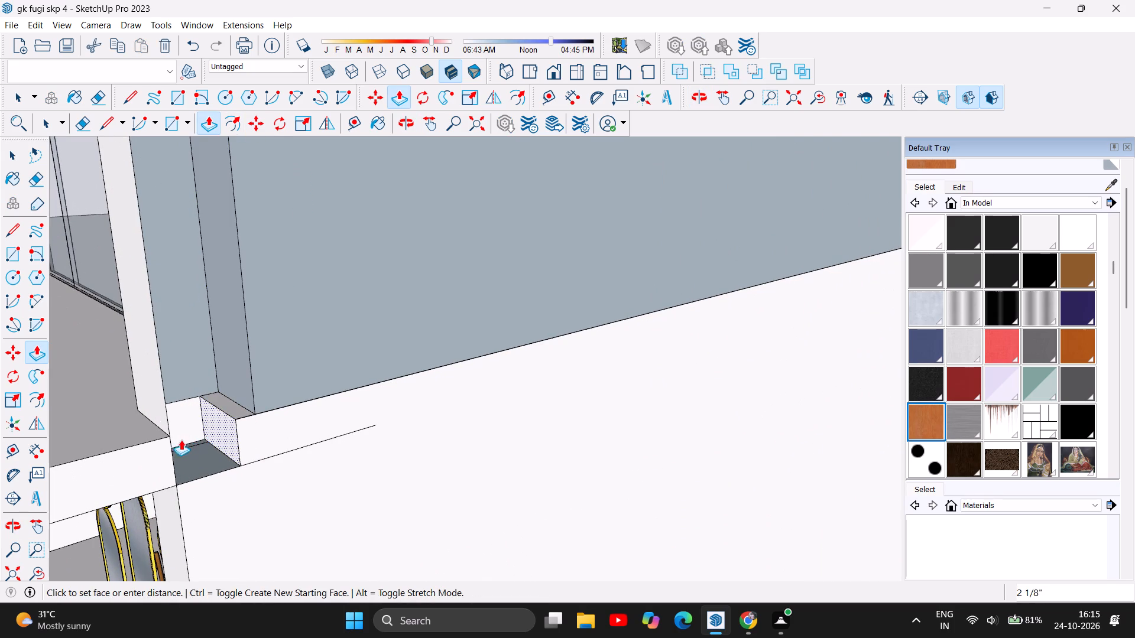
drag(181, 440, 155, 446)
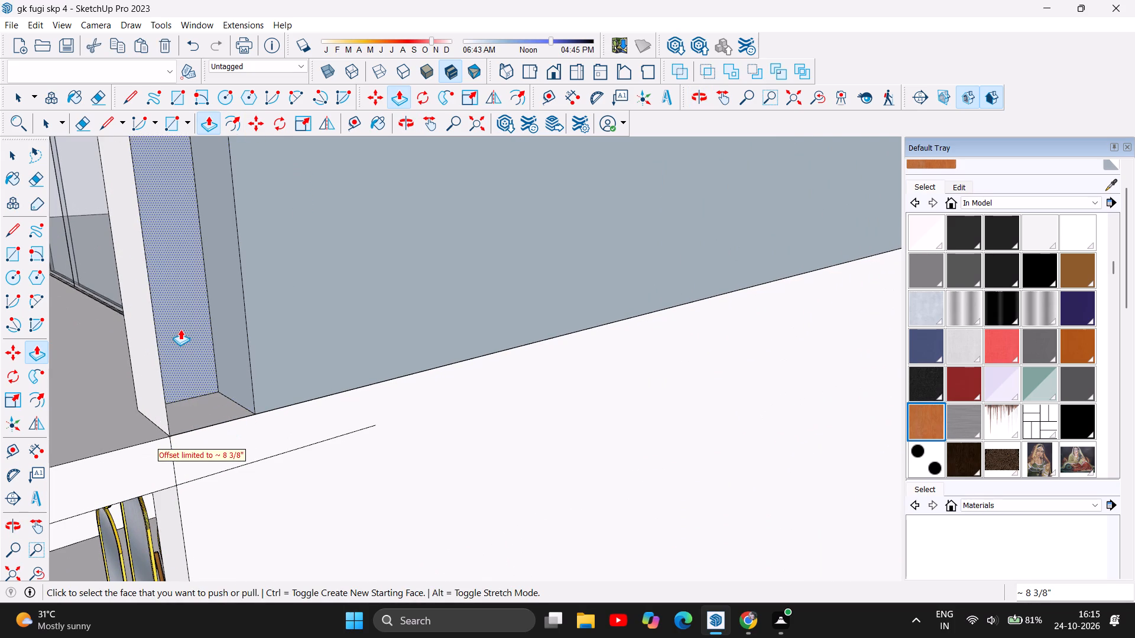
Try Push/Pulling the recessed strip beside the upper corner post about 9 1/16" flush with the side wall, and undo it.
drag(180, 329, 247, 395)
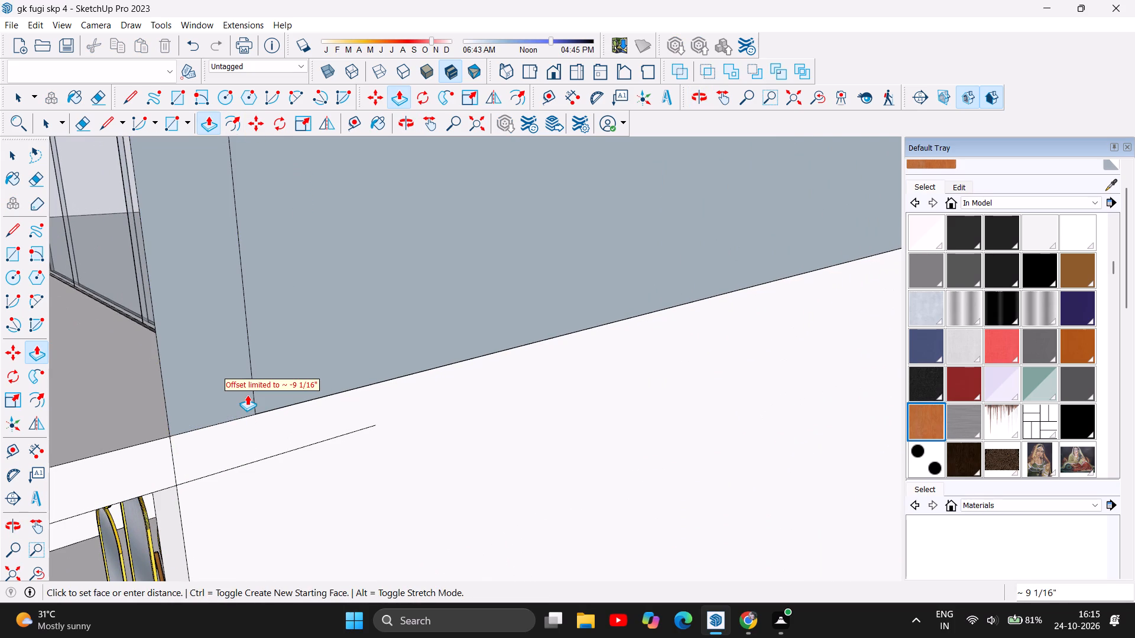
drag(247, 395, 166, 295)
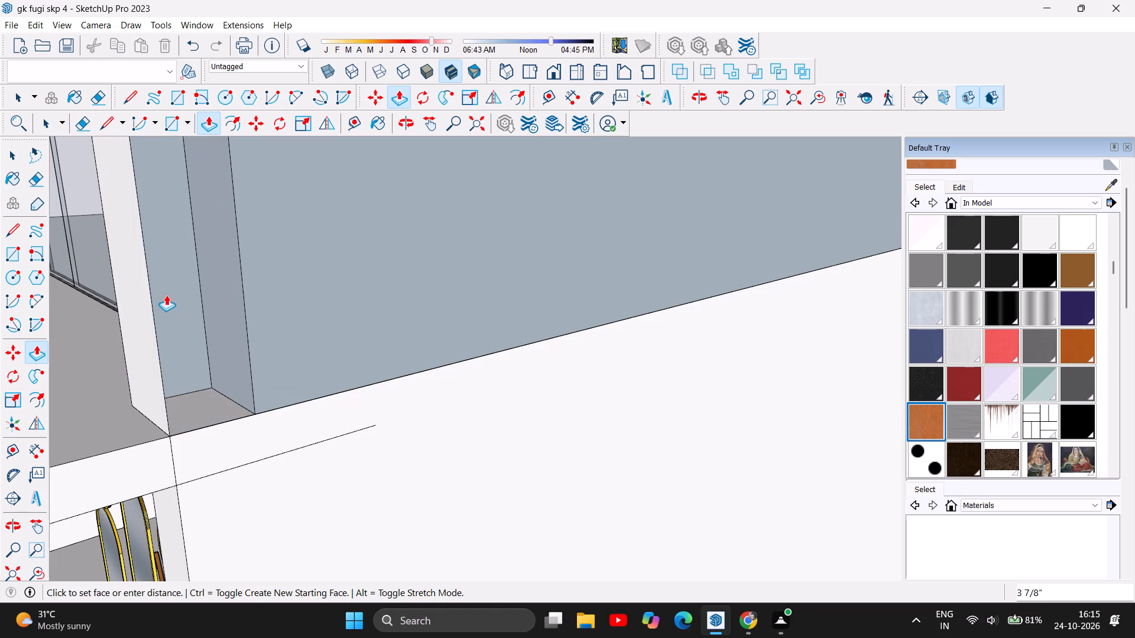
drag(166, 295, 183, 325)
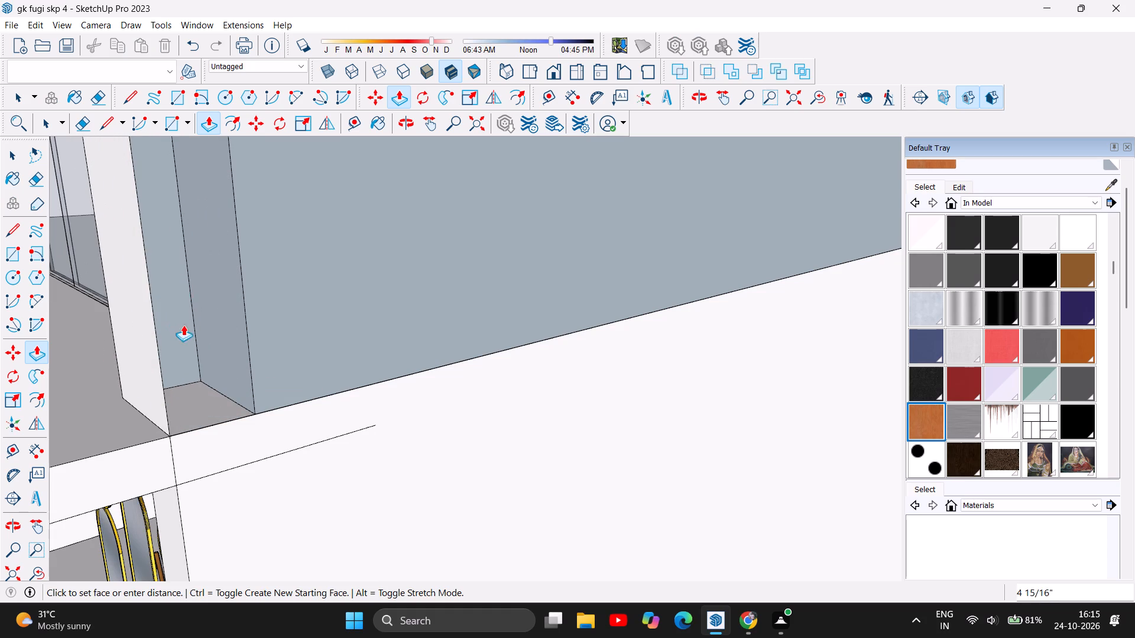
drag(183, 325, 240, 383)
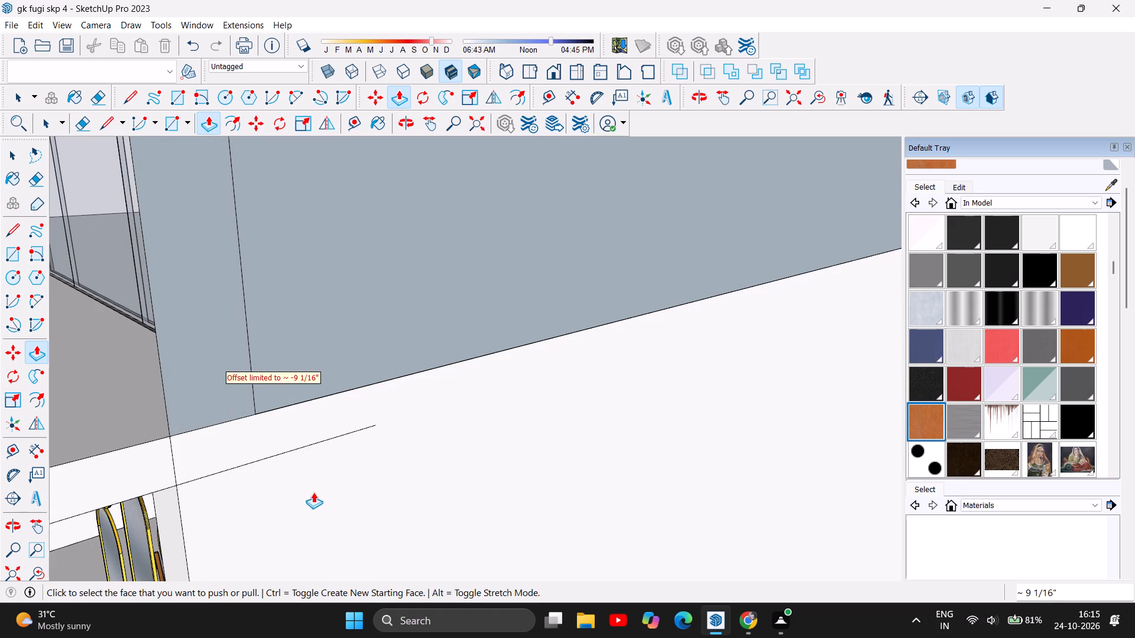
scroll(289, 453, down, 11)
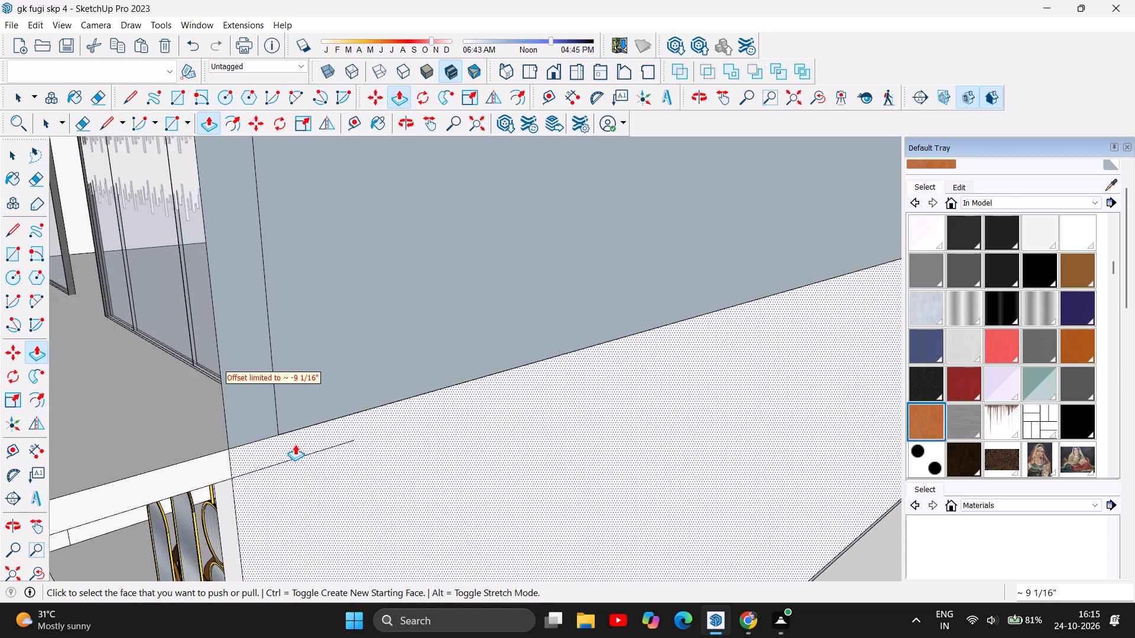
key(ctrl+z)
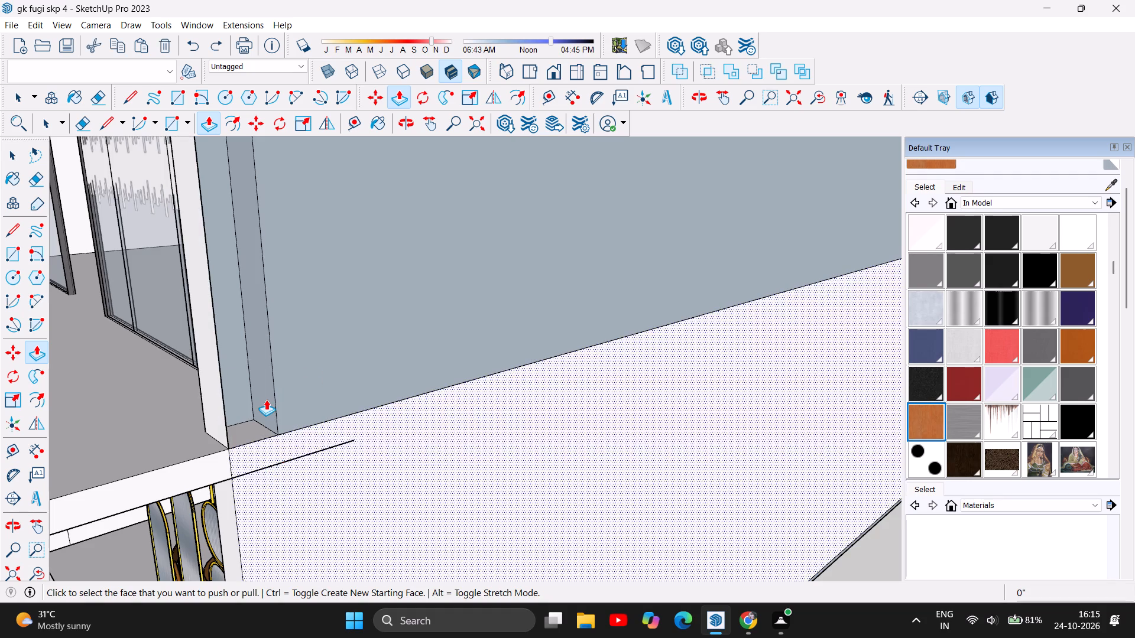
Push/Pull the upper side wall's end face inside the corner recess forward about 8 3/8", filling the recess to the front edge.
drag(262, 379, 214, 386)
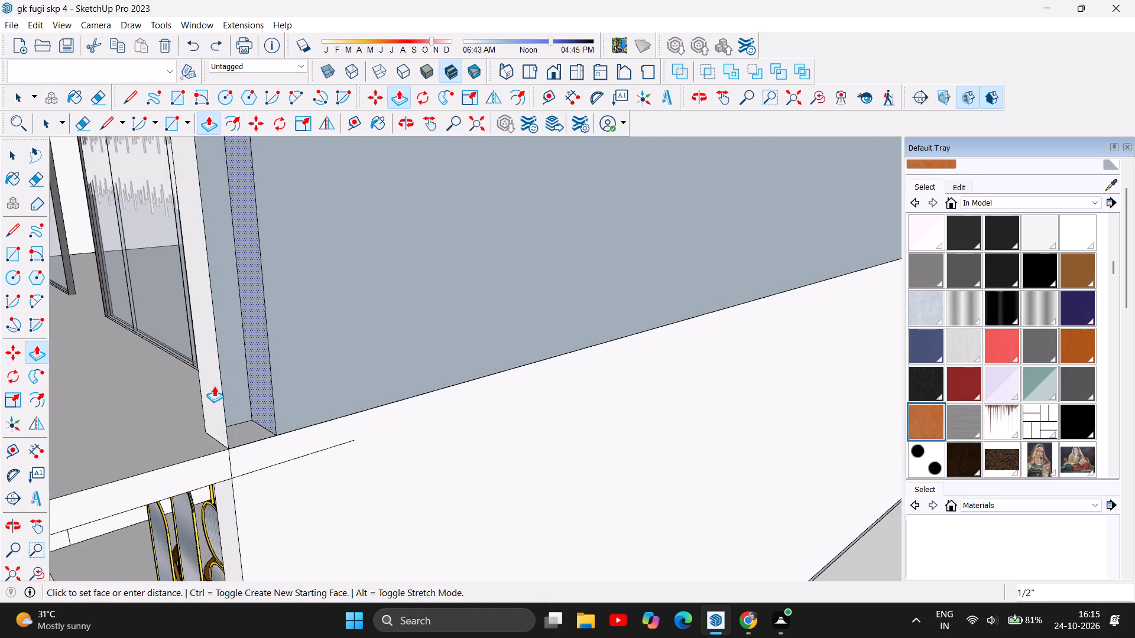
drag(214, 386, 183, 390)
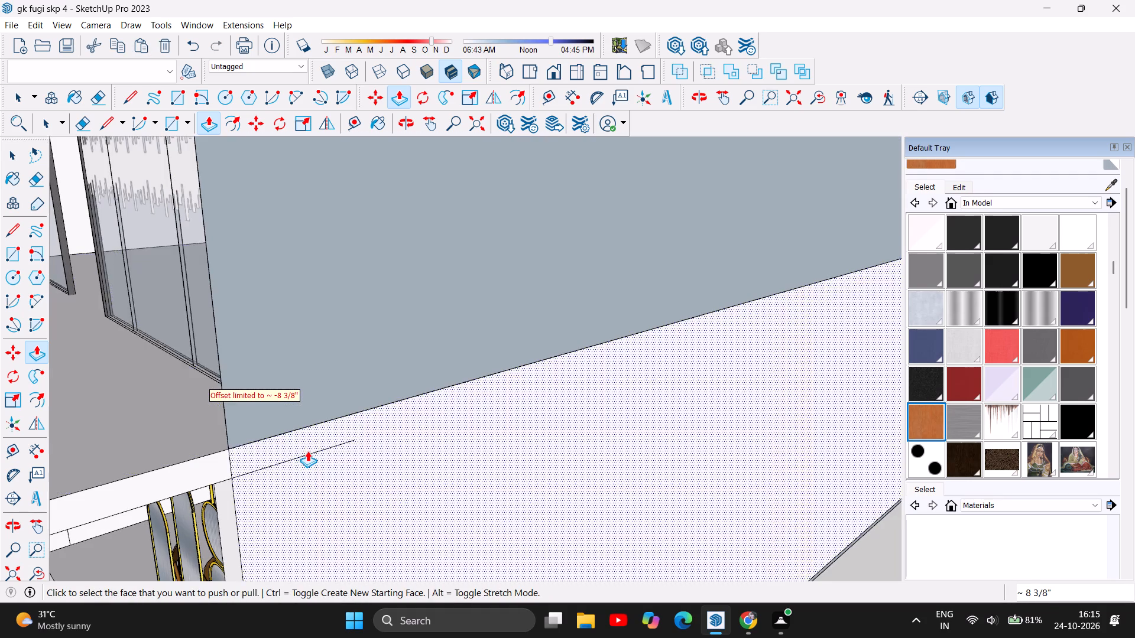
scroll(307, 451, down, 5)
scroll(371, 484, up, 1)
scroll(531, 506, down, 7)
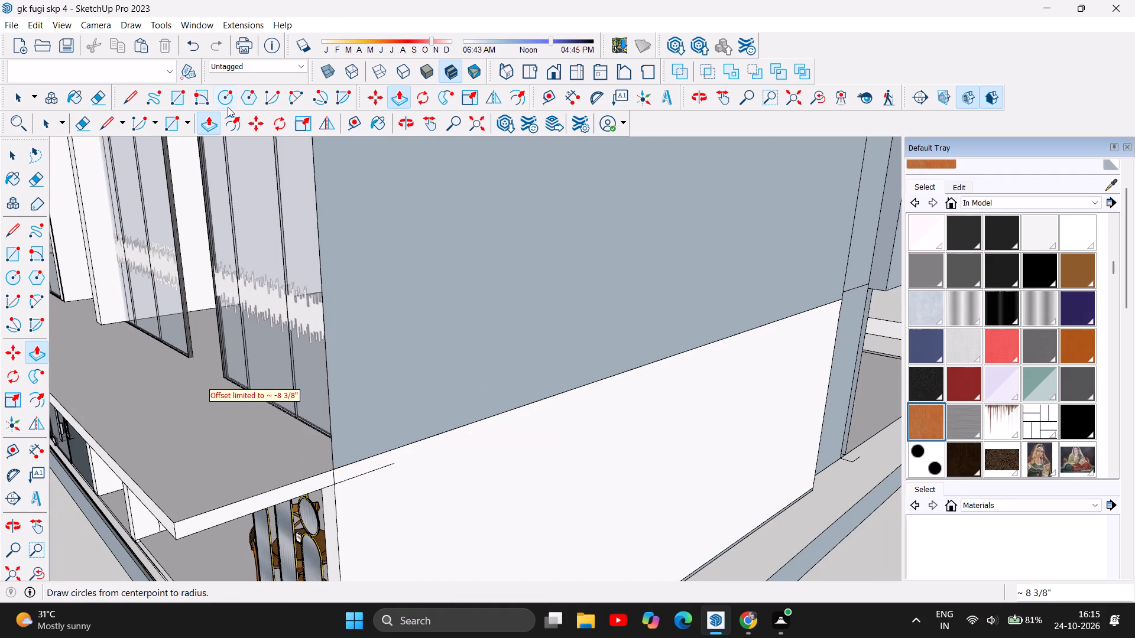
Examine the upper glazed front and its corner with the side wall, inside and out, along with the dining front below.
click(409, 124)
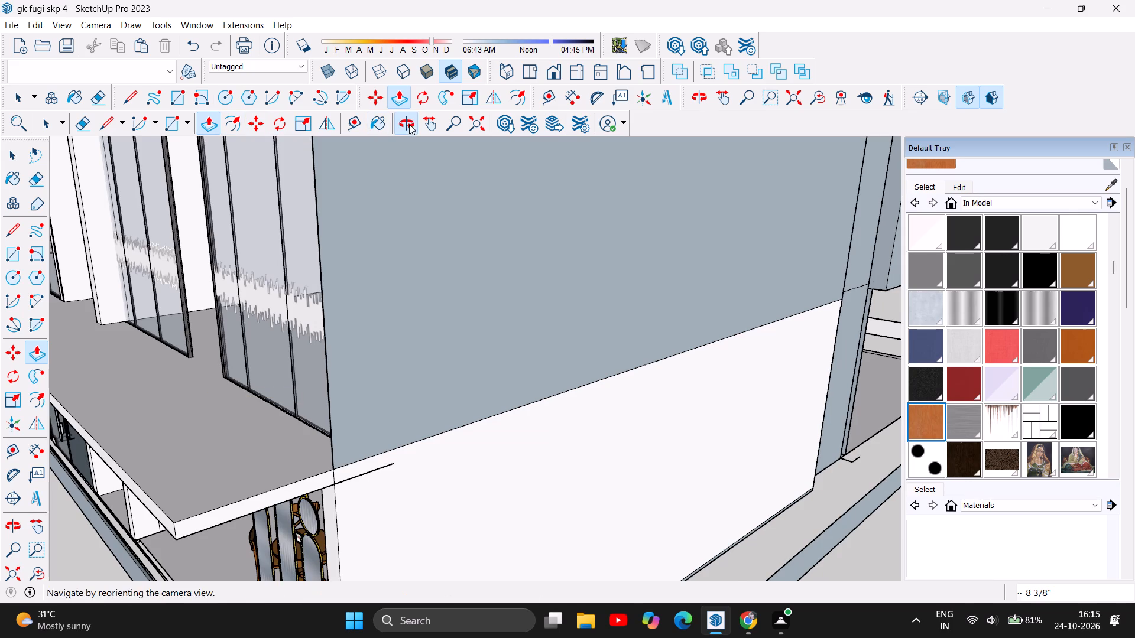
drag(274, 346, 442, 355)
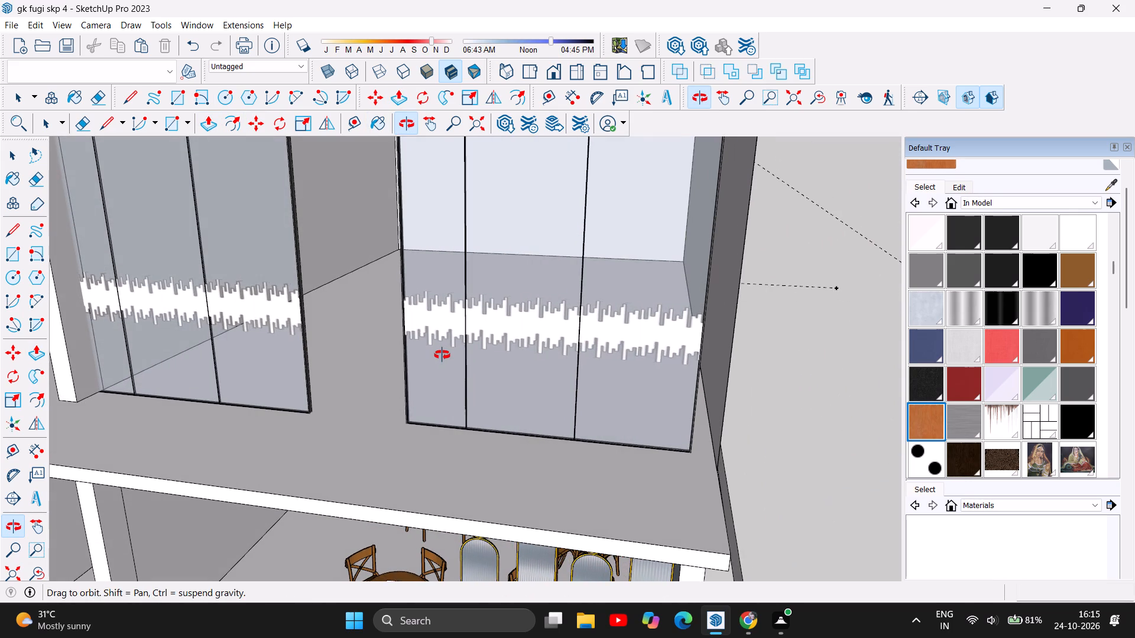
drag(442, 355, 421, 330)
scroll(676, 263, up, 2)
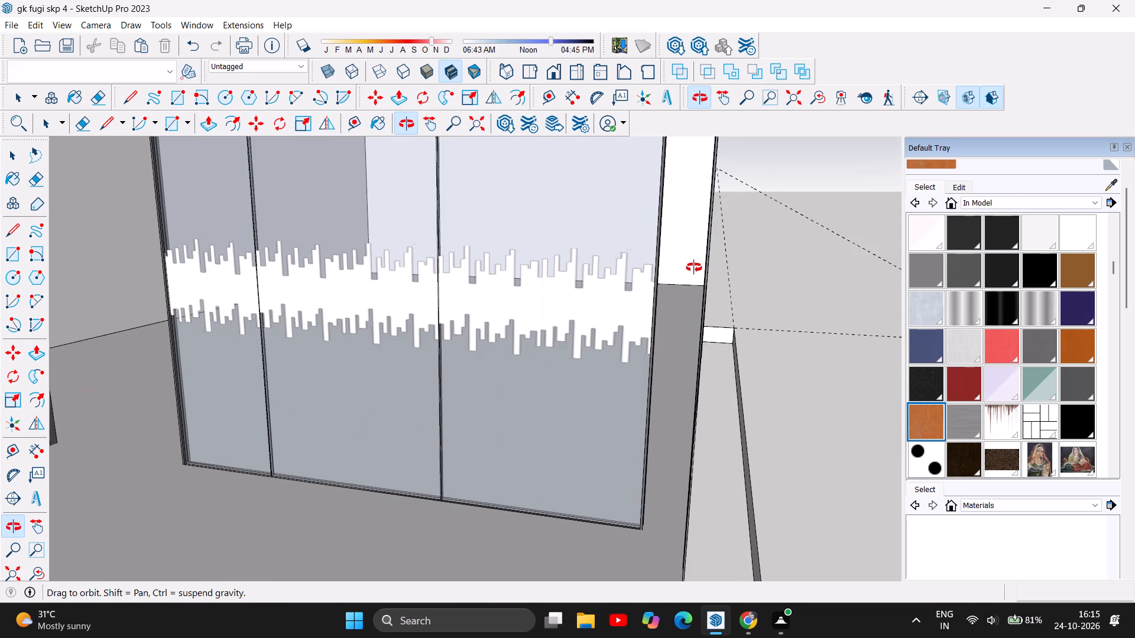
drag(660, 344, 614, 331)
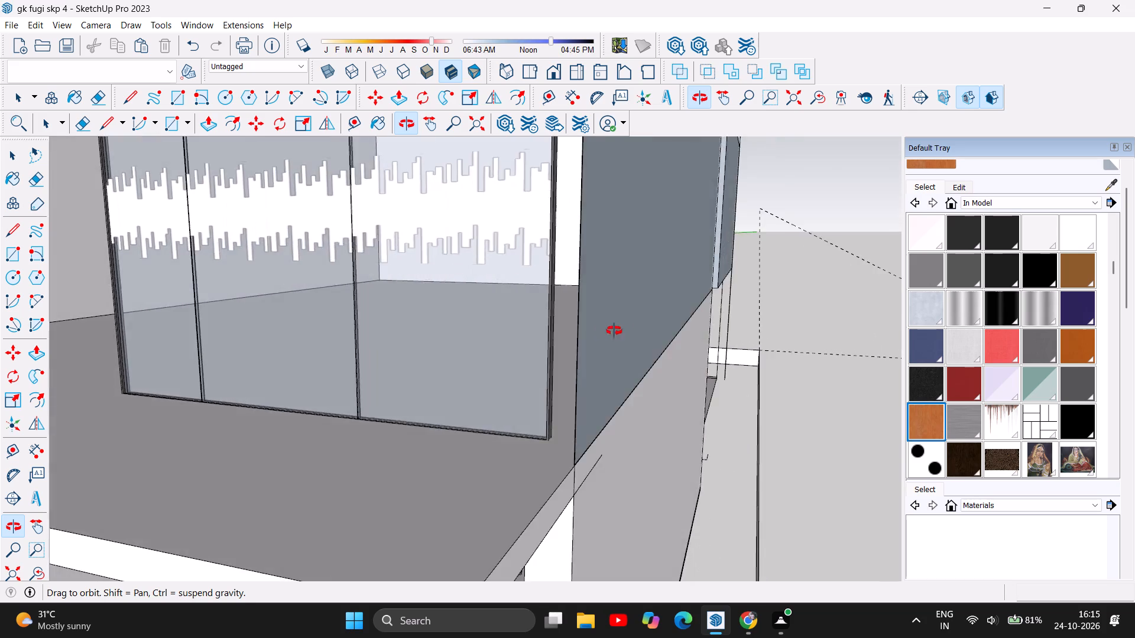
drag(614, 331, 660, 325)
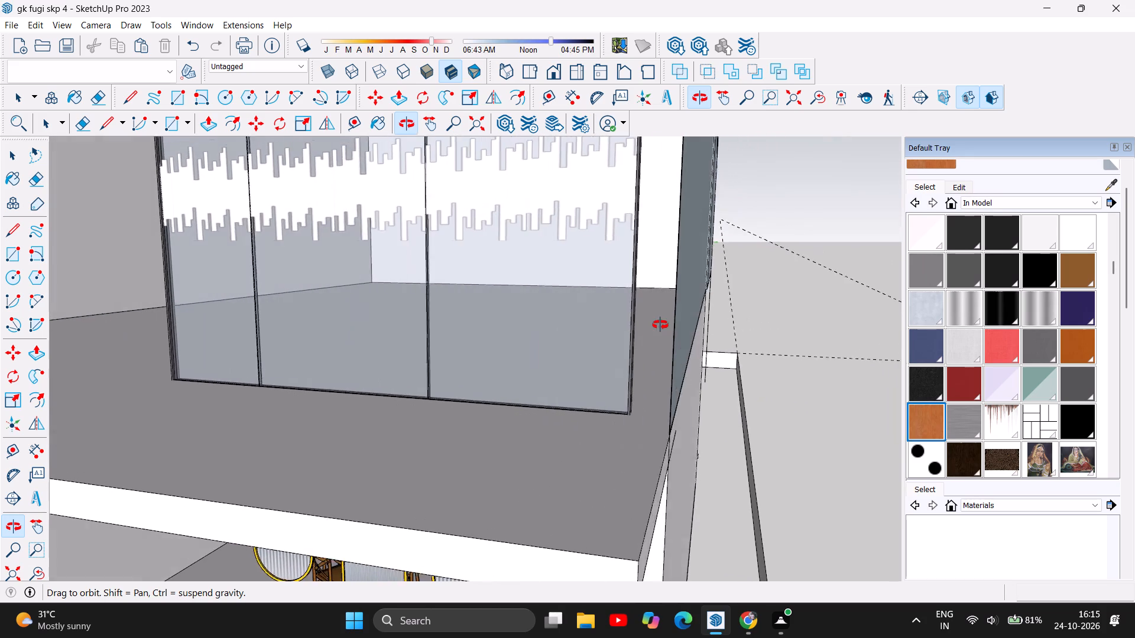
drag(660, 325, 663, 325)
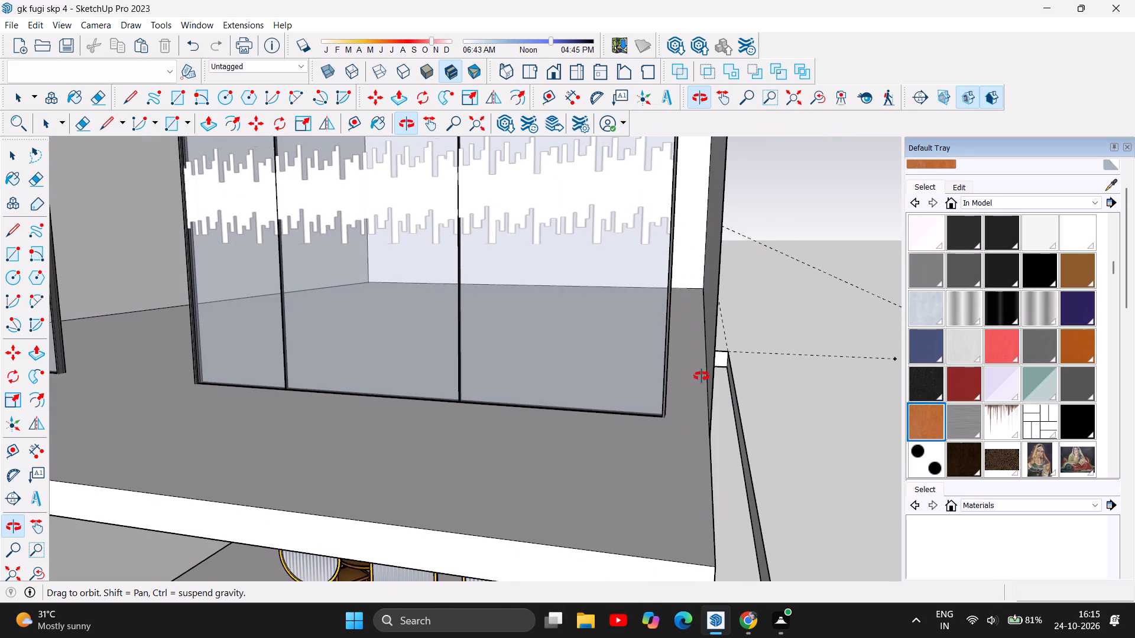
scroll(702, 280, up, 5)
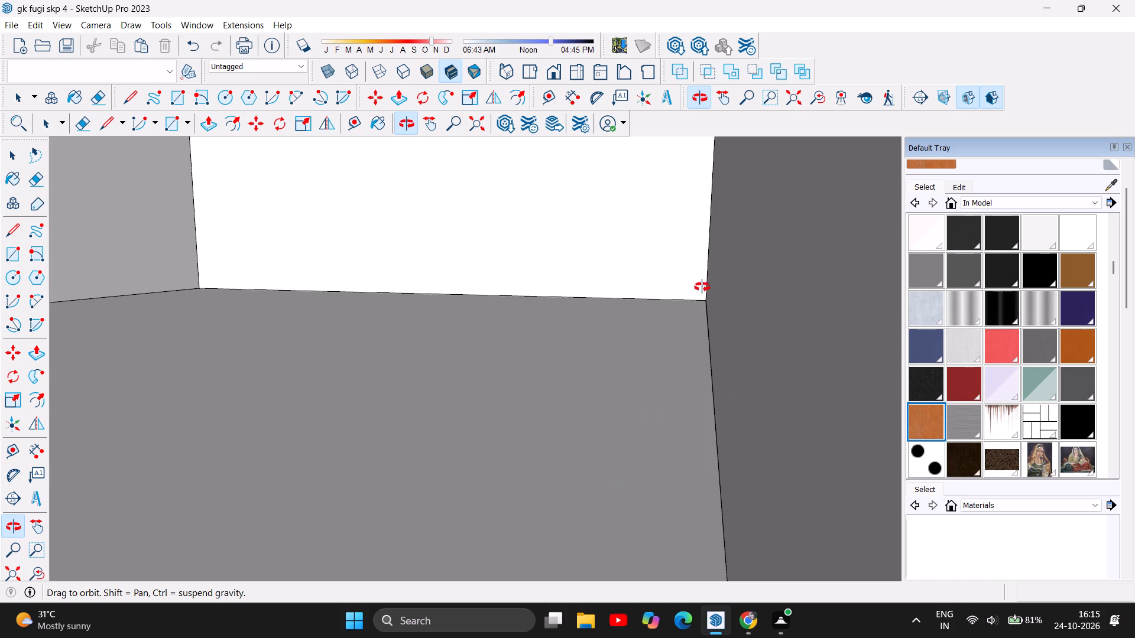
scroll(701, 301, down, 8)
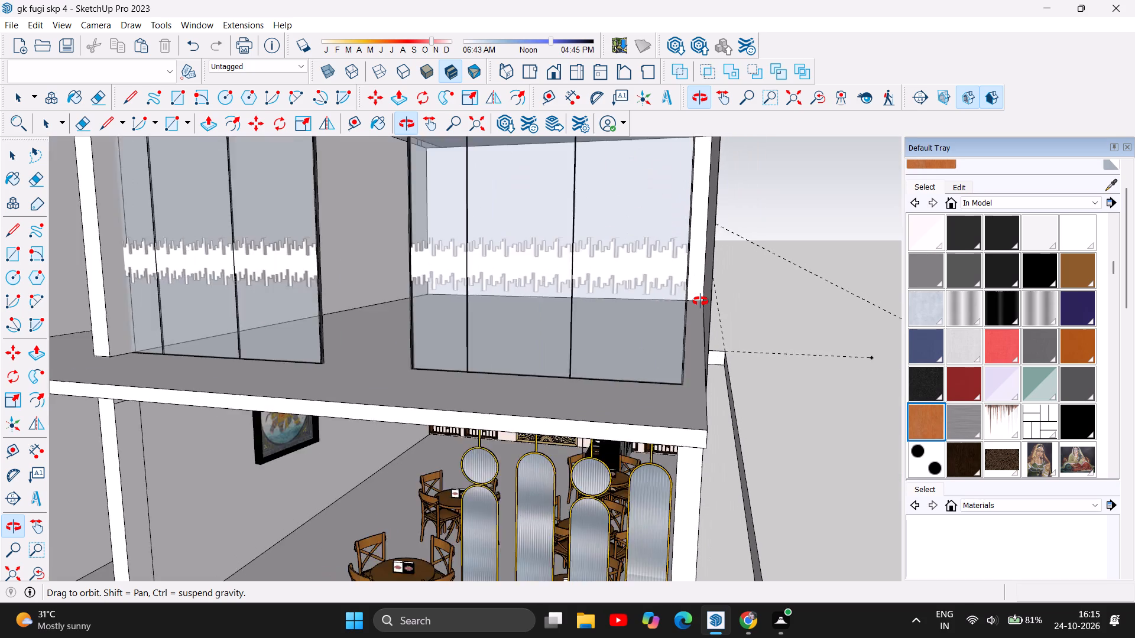
scroll(701, 301, down, 5)
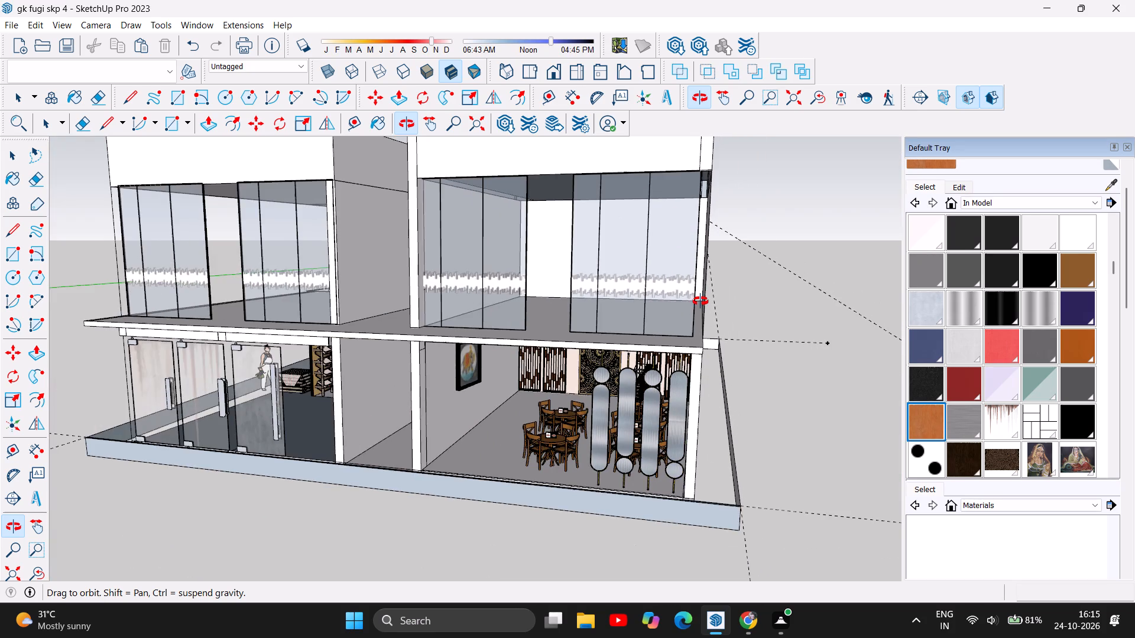
scroll(692, 336, down, 1)
scroll(705, 177, up, 7)
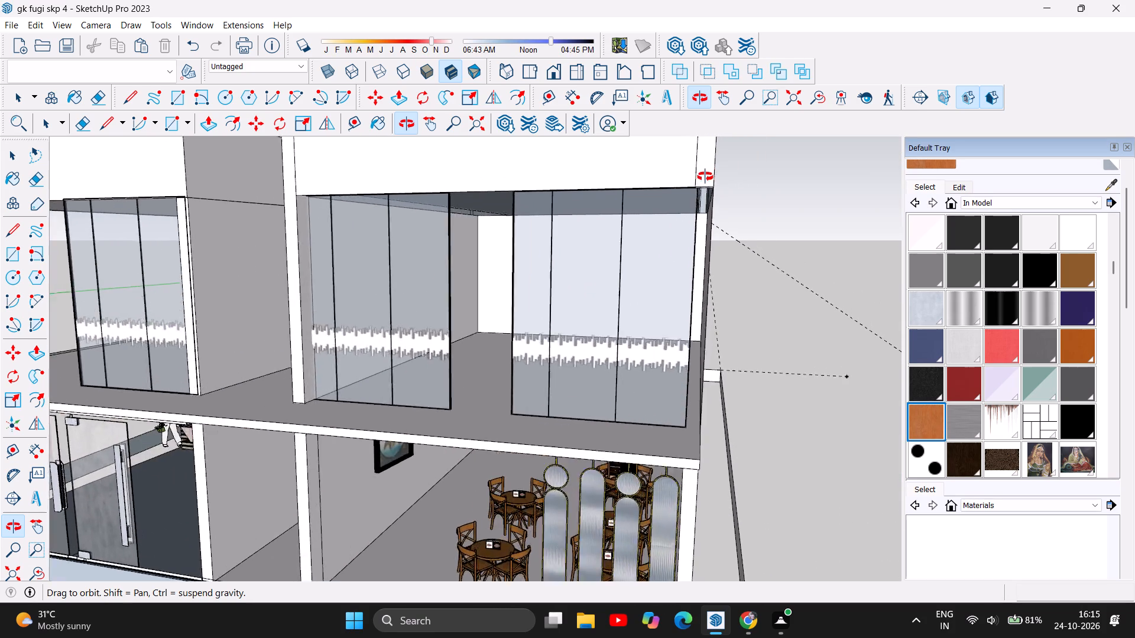
Push/Pull the face in the gap at the upper dining-side room's ceiling corner about 4' 4 3/4".
scroll(703, 191, up, 4)
drag(712, 258, 711, 251)
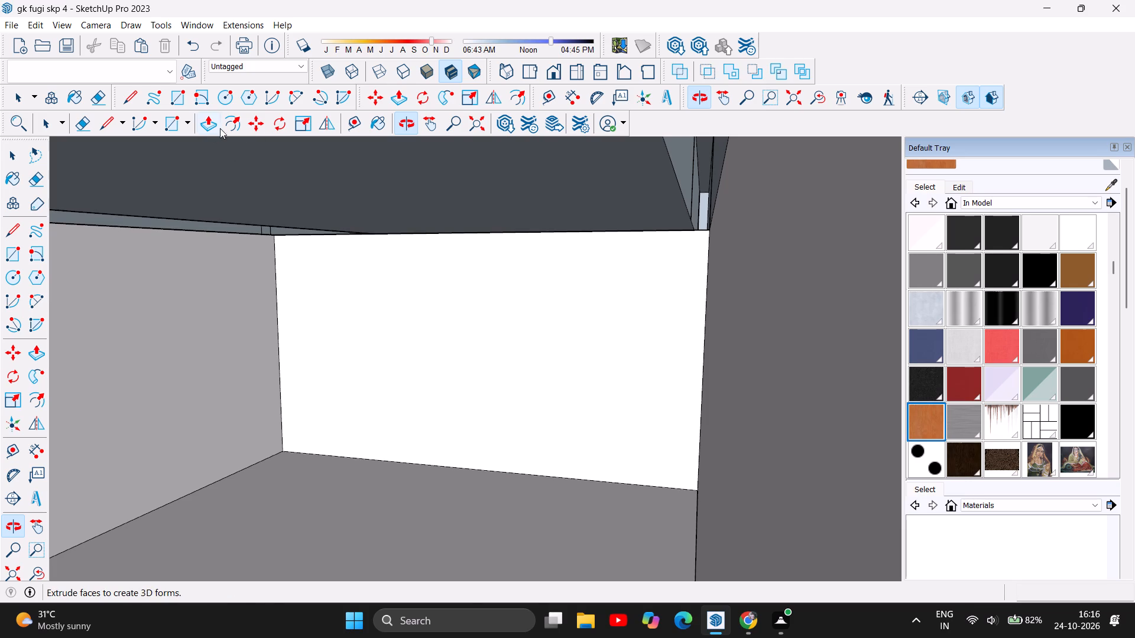
click(212, 126)
drag(705, 155, 688, 362)
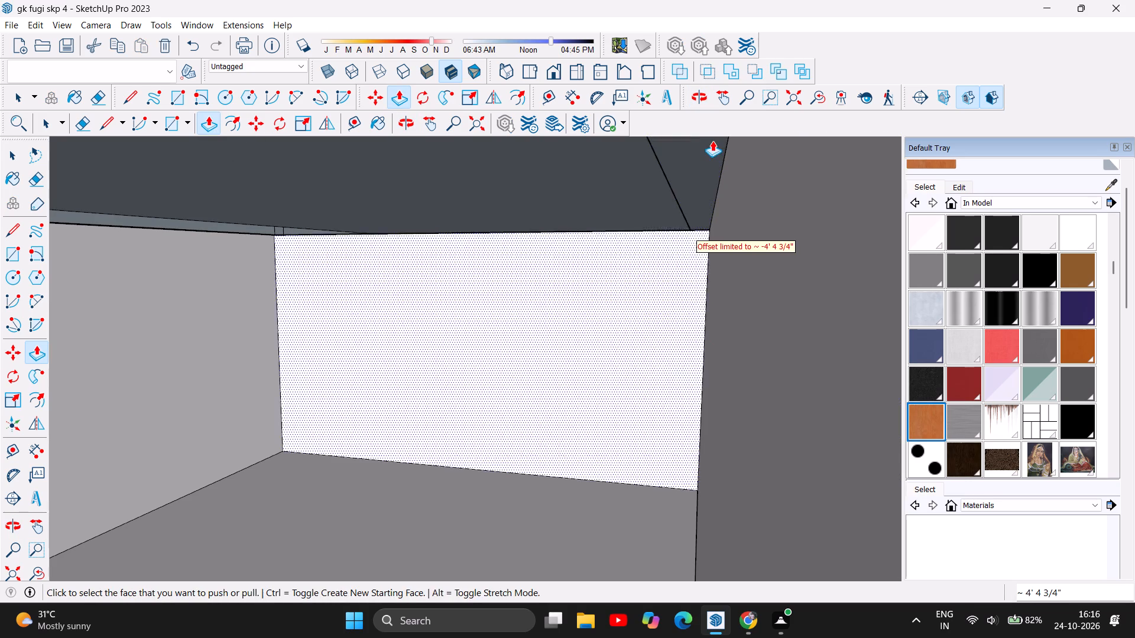
Push/Pull the narrow ceiling strip beside the upper side wall about 3/16", undoing one attempt and repeating it.
drag(694, 173, 698, 267)
drag(700, 158, 706, 246)
scroll(703, 245, down, 1)
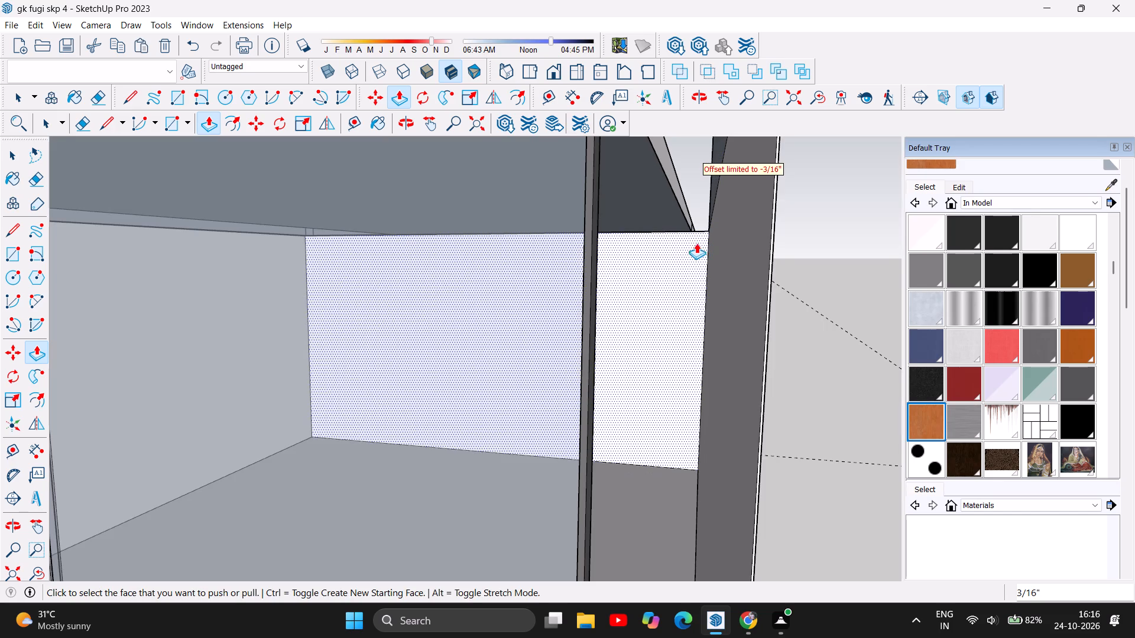
key(ctrl+z)
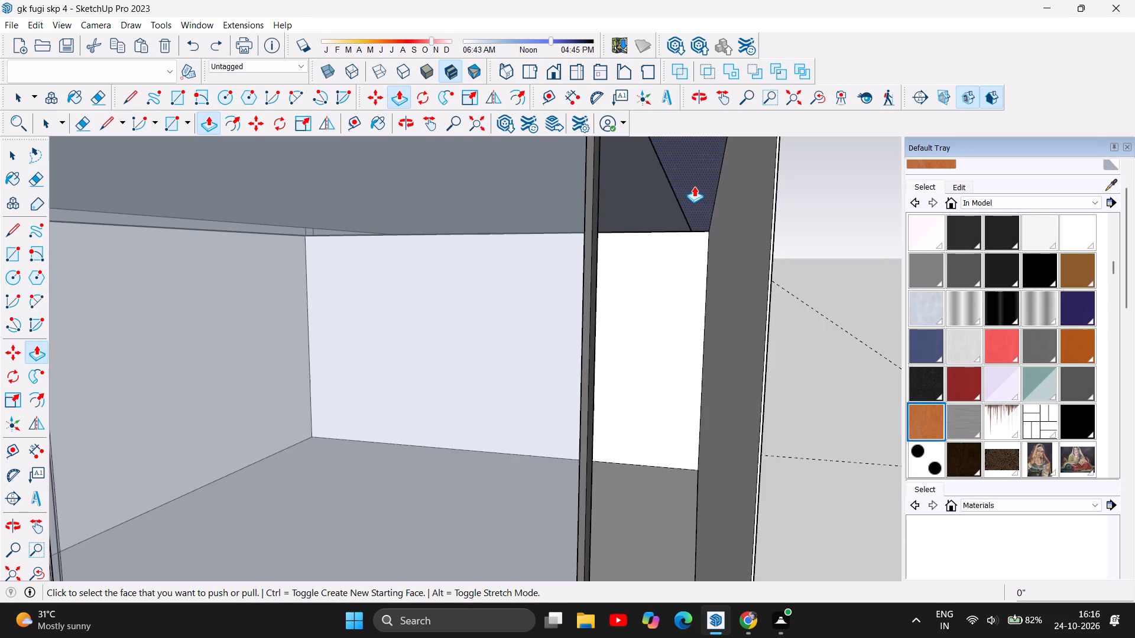
drag(695, 182, 695, 252)
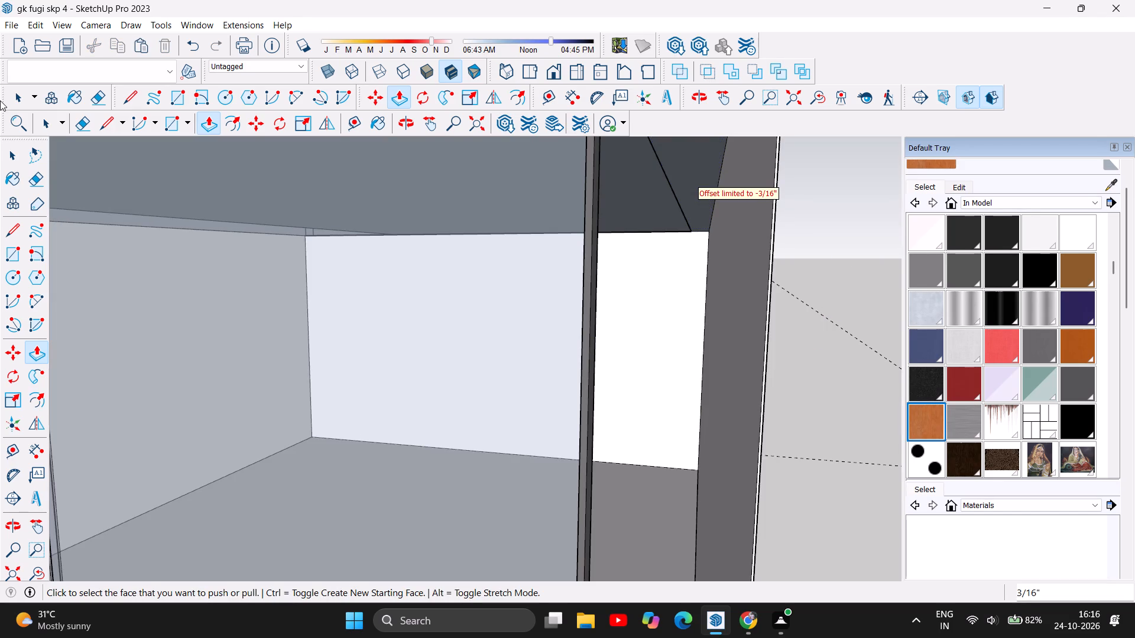
click(13, 101)
Review the building's front and both storeys from outside, from the upper glazed corner back to the whole facade.
scroll(590, 277, down, 5)
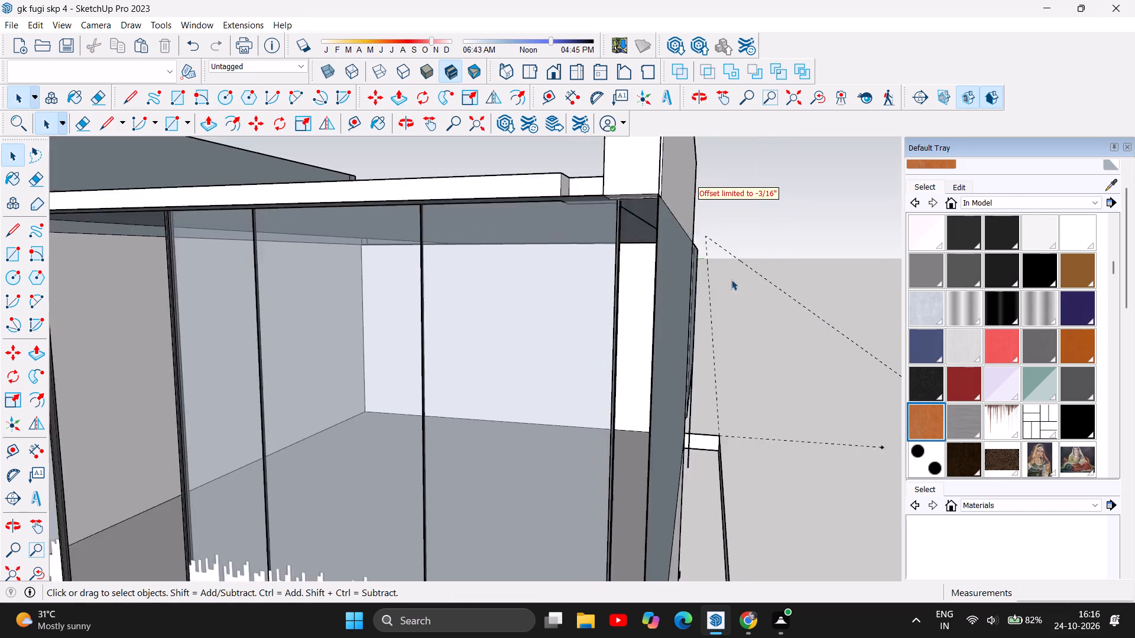
scroll(751, 269, up, 1)
scroll(757, 271, down, 5)
scroll(777, 285, up, 1)
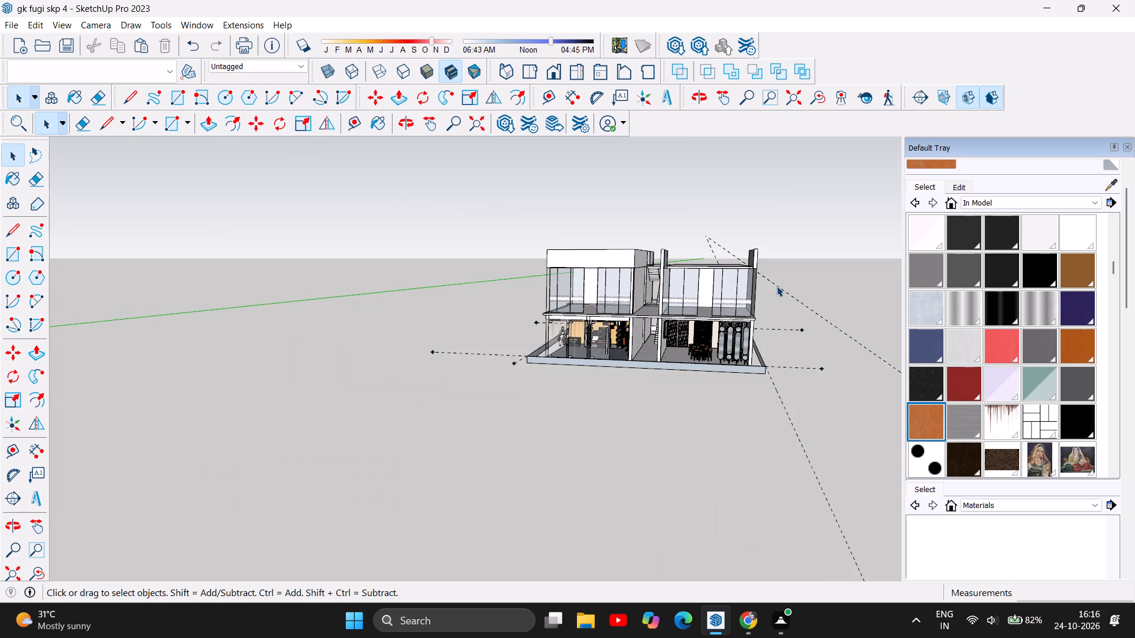
scroll(777, 286, up, 2)
scroll(775, 287, down, 2)
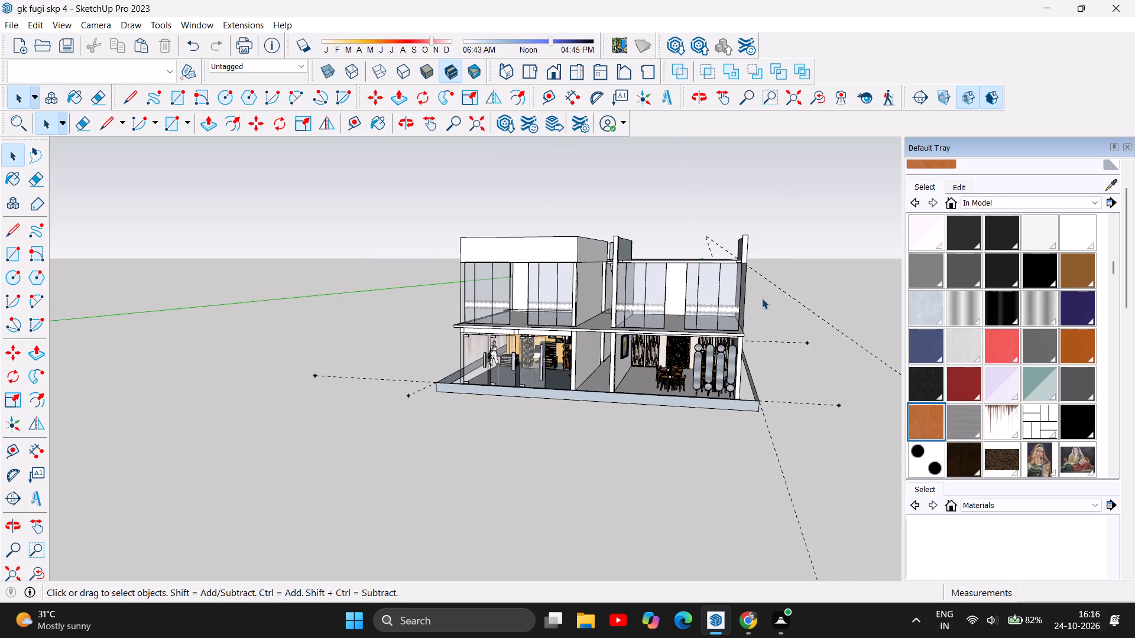
scroll(762, 298, up, 1)
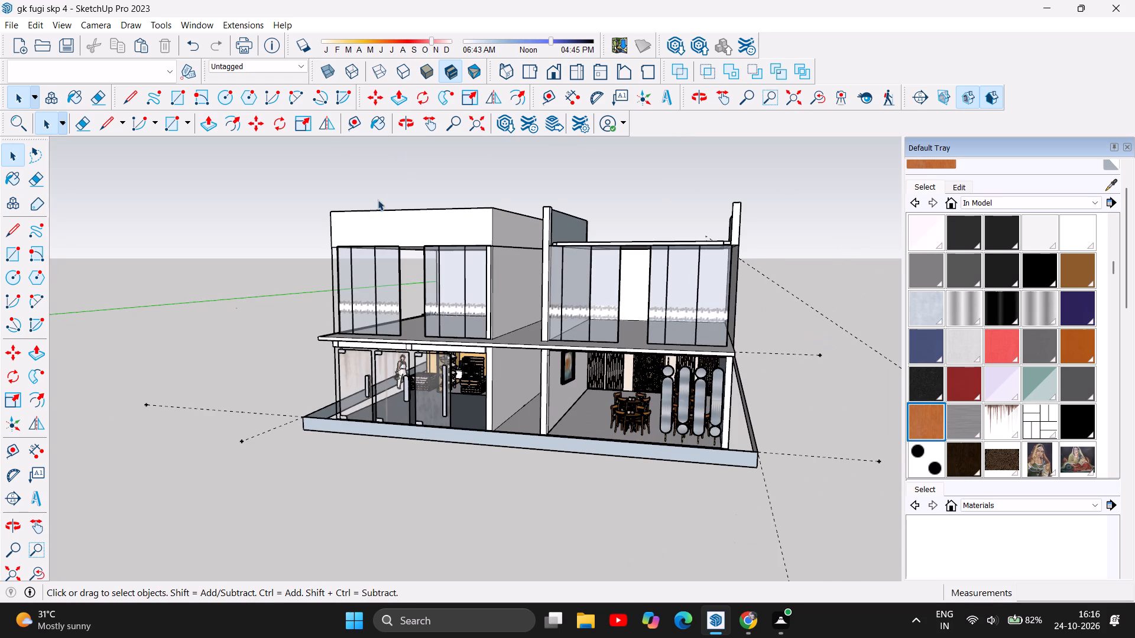
Place a vertical guide 9" out from the end edge of the upper dining-side glazing, toward the side wall.
click(407, 127)
scroll(733, 330, up, 15)
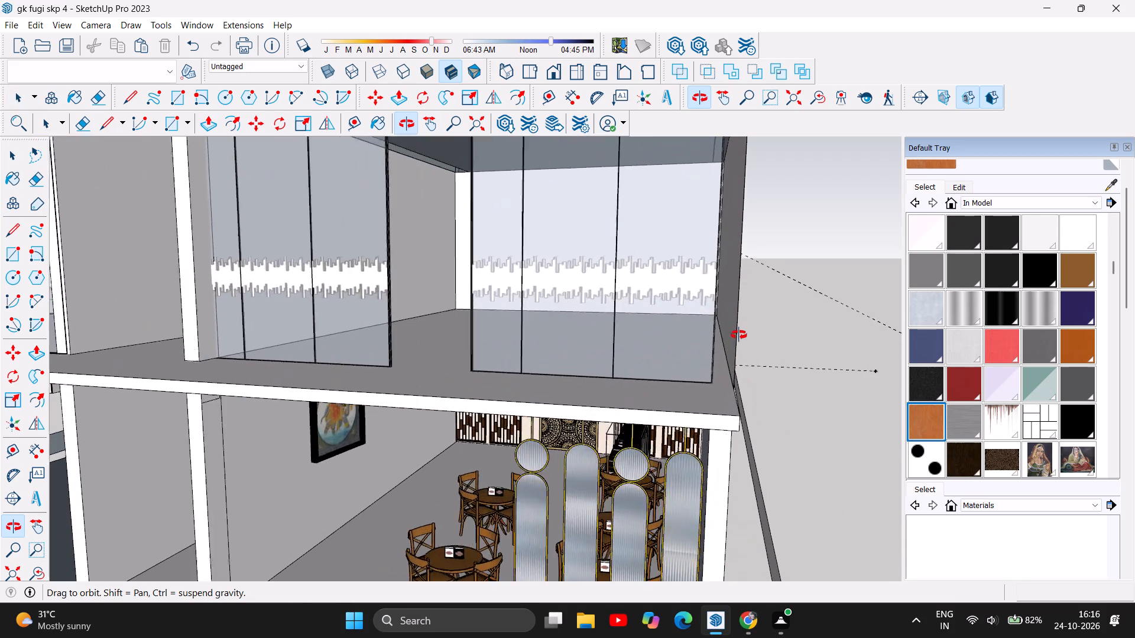
scroll(739, 335, up, 4)
scroll(739, 335, down, 3)
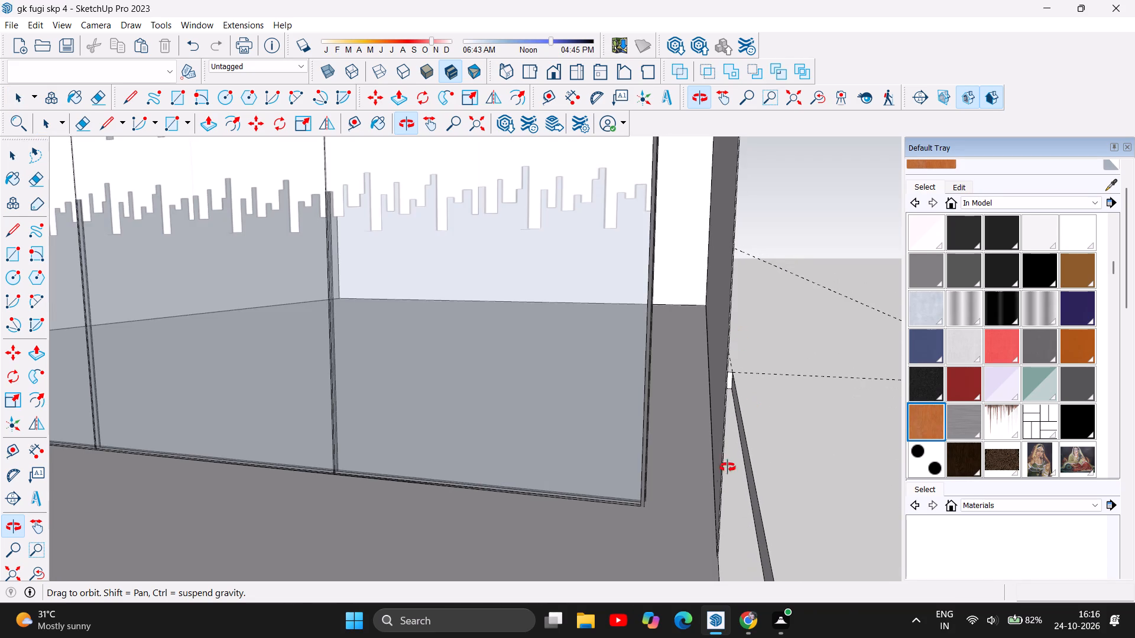
scroll(694, 544, up, 1)
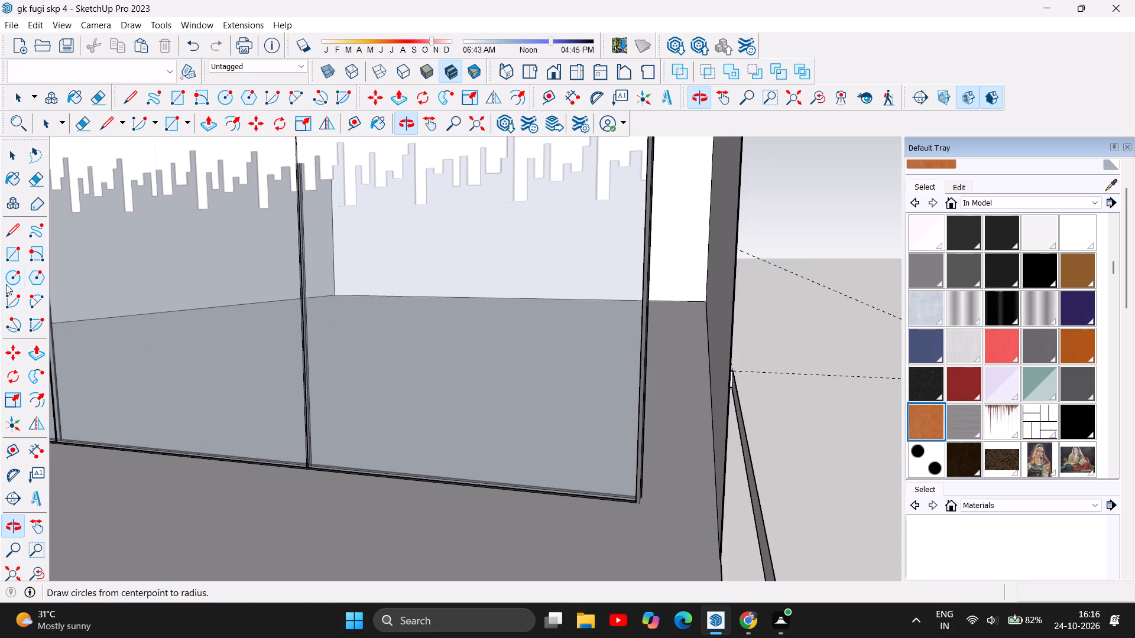
click(0, 232)
click(13, 232)
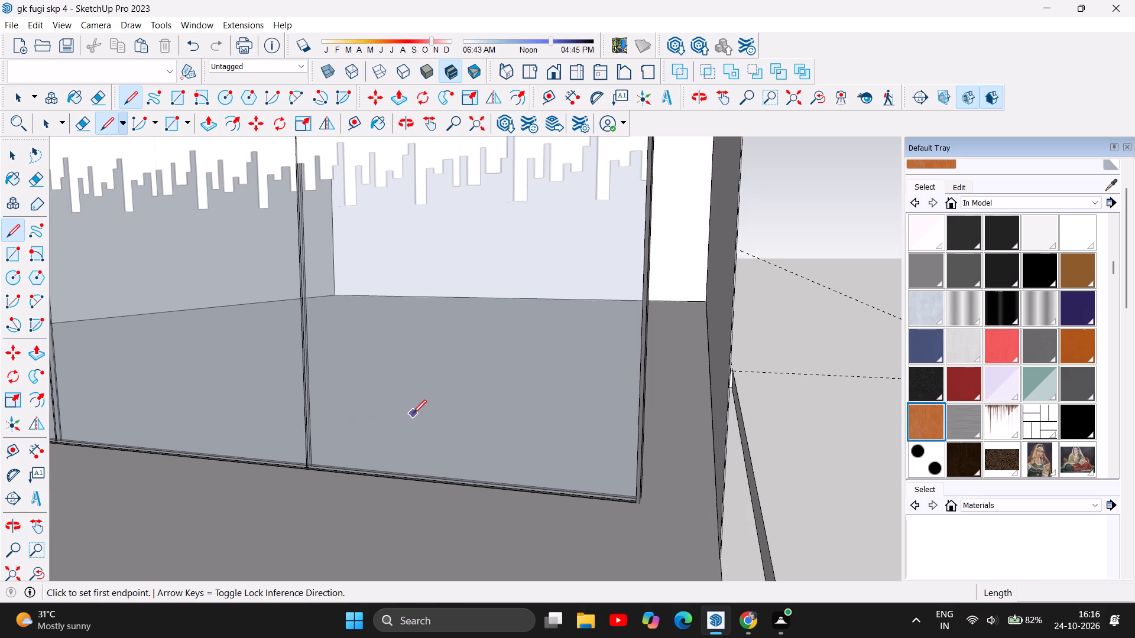
key(t)
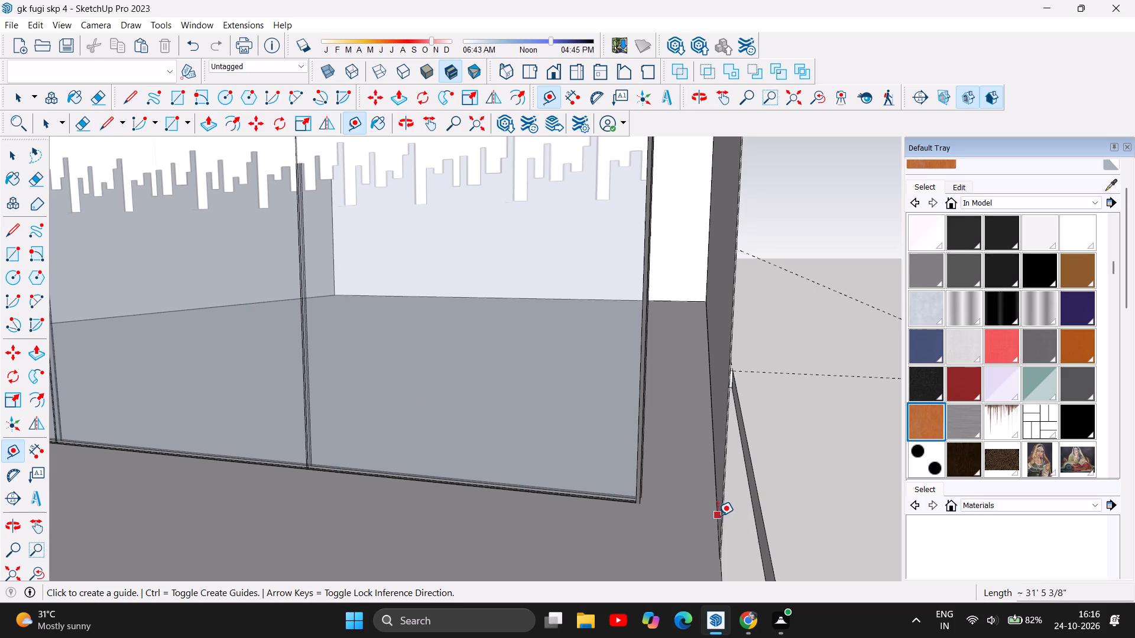
scroll(720, 530, up, 7)
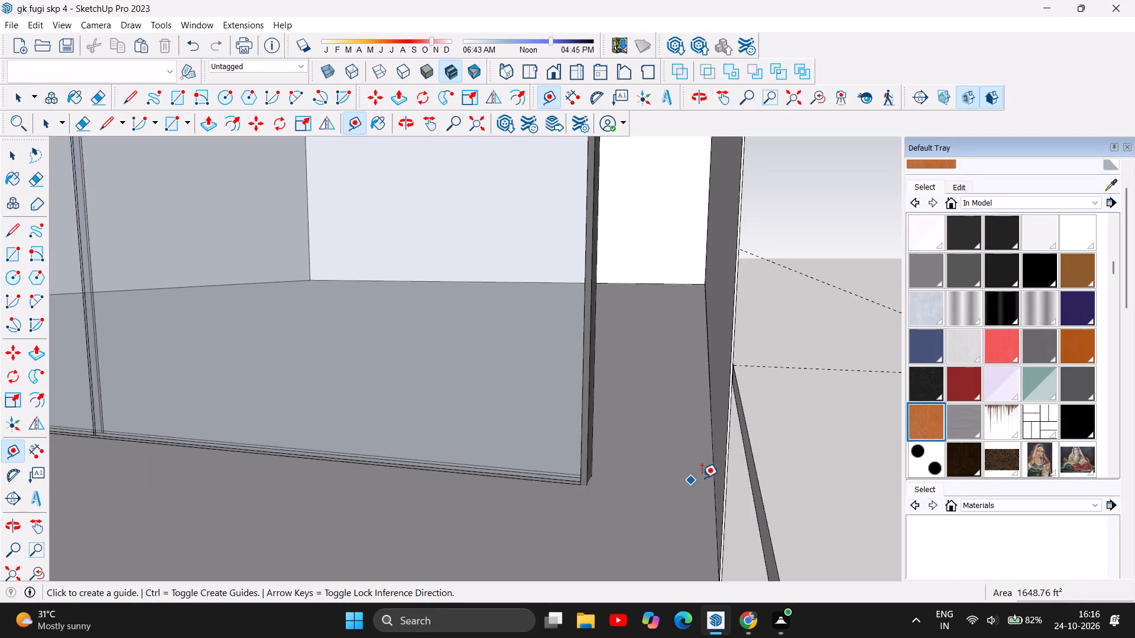
click(588, 475)
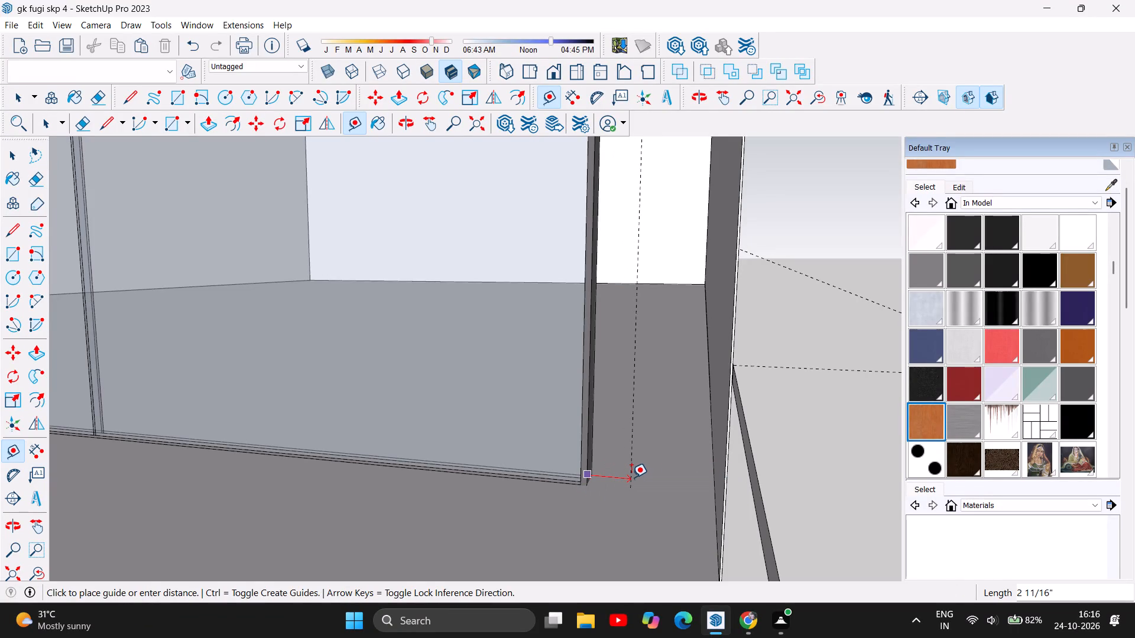
key(9)
key(Return)
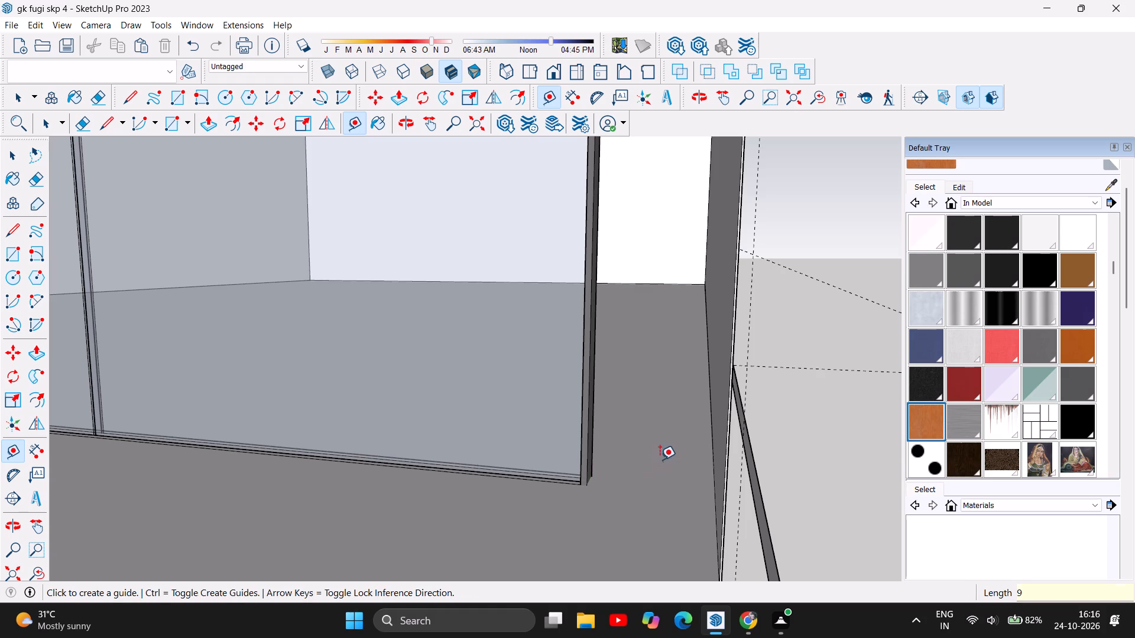
Place a guide on the upper floor 9" inward from the base edge of the dining-side wall.
click(710, 481)
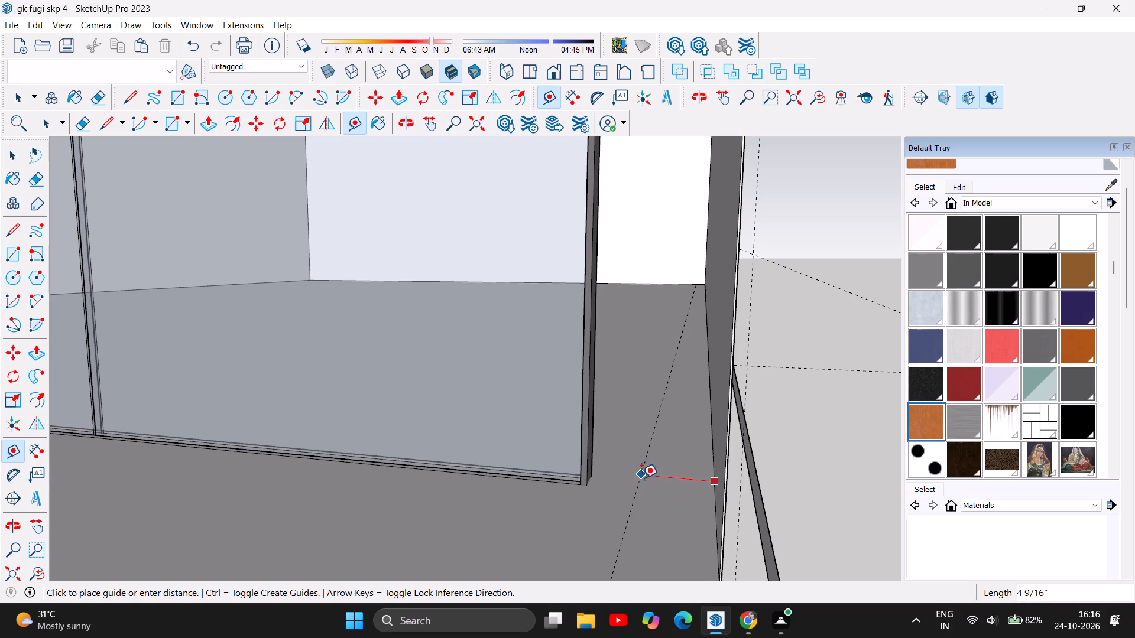
key(9)
key(Return)
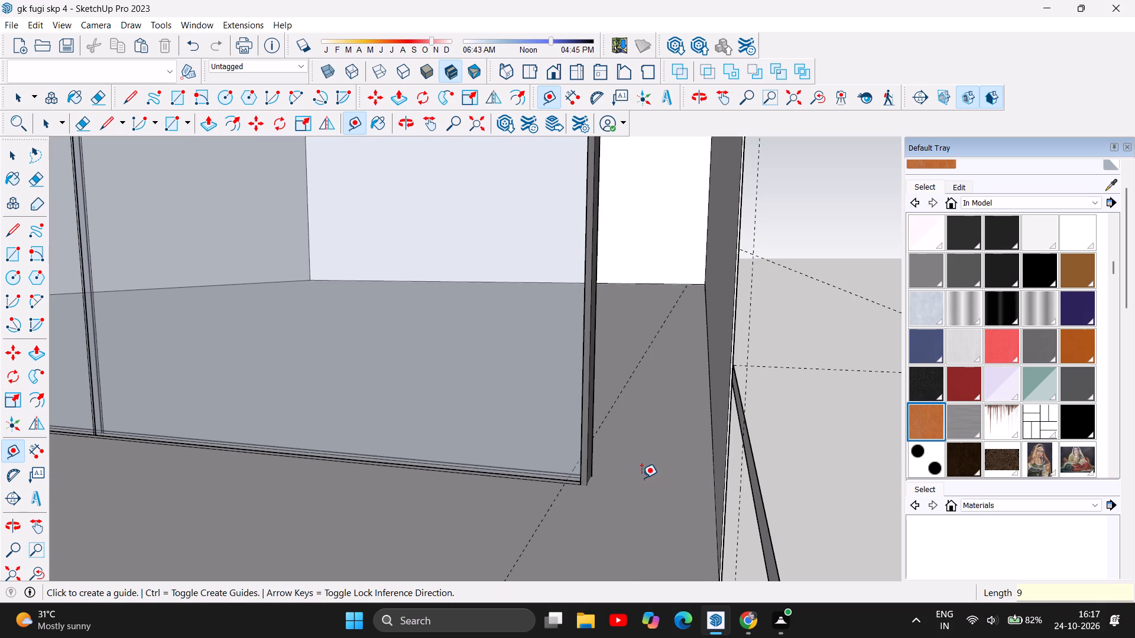
right_click(656, 506)
scroll(659, 506, down, 1)
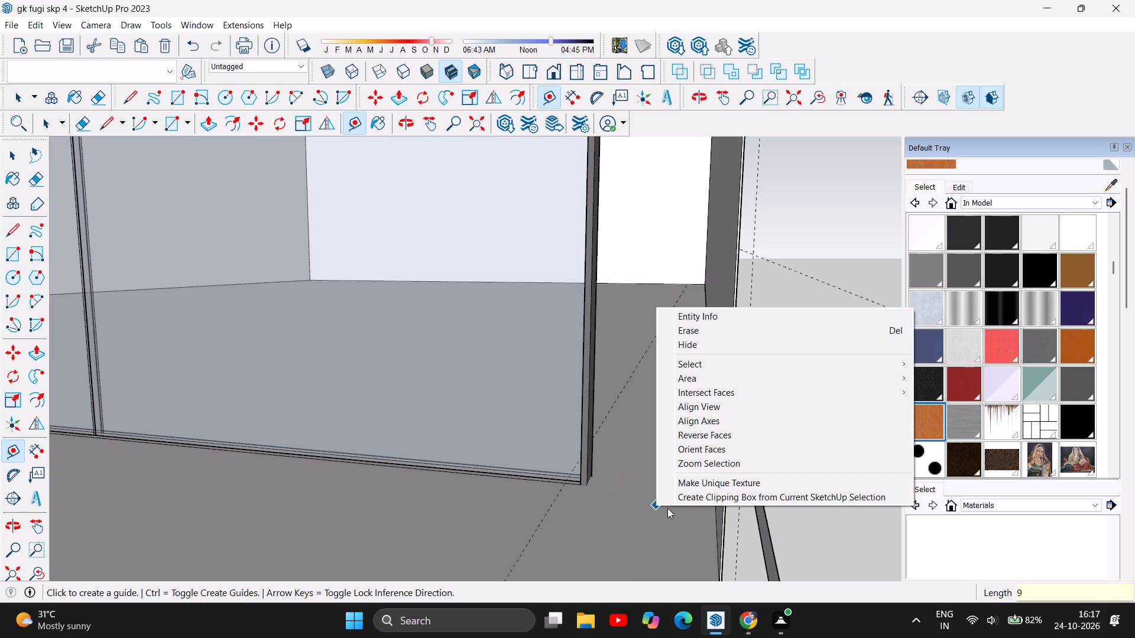
key(Escape)
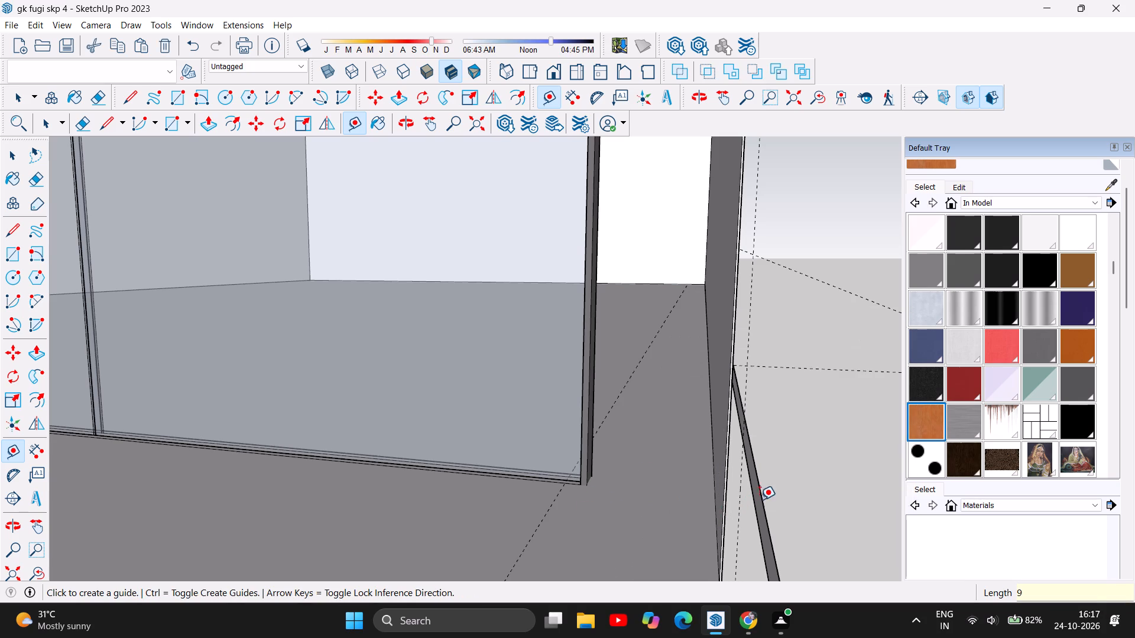
Delete the glazed partition with its frames from the front of the upper dining-side room.
scroll(783, 510, down, 3)
scroll(602, 445, down, 3)
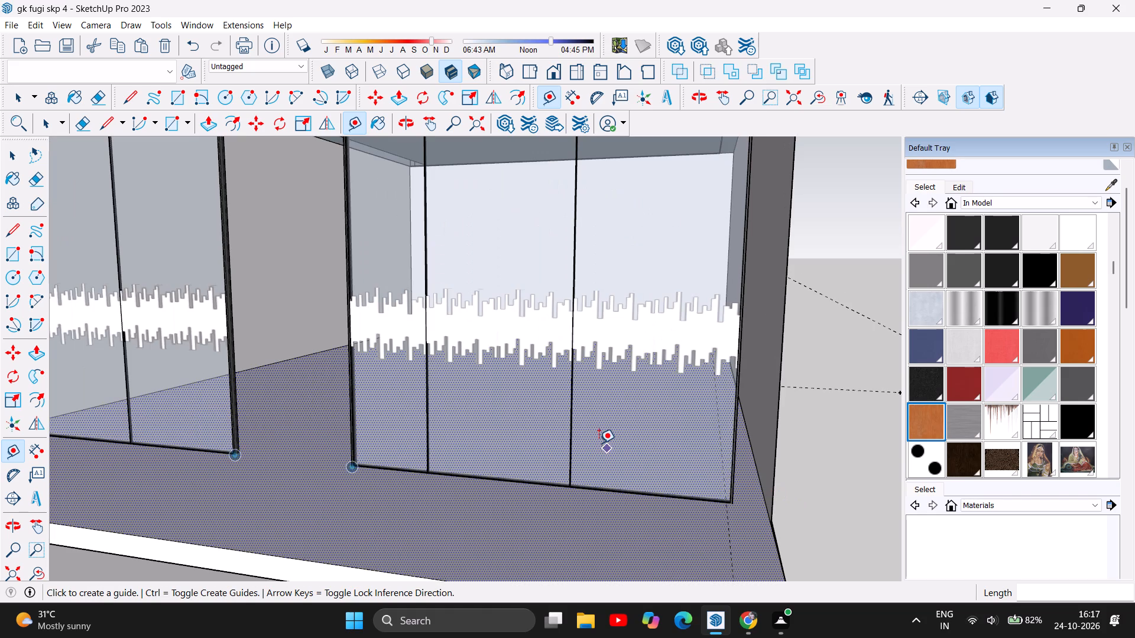
scroll(785, 438, up, 3)
scroll(785, 438, down, 1)
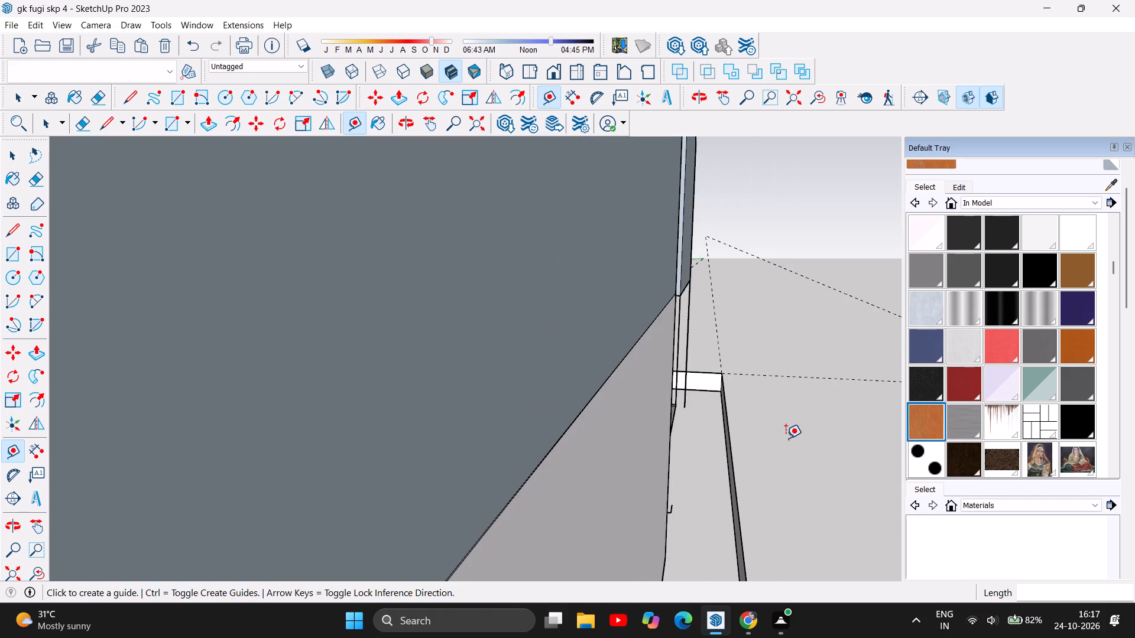
scroll(786, 438, down, 3)
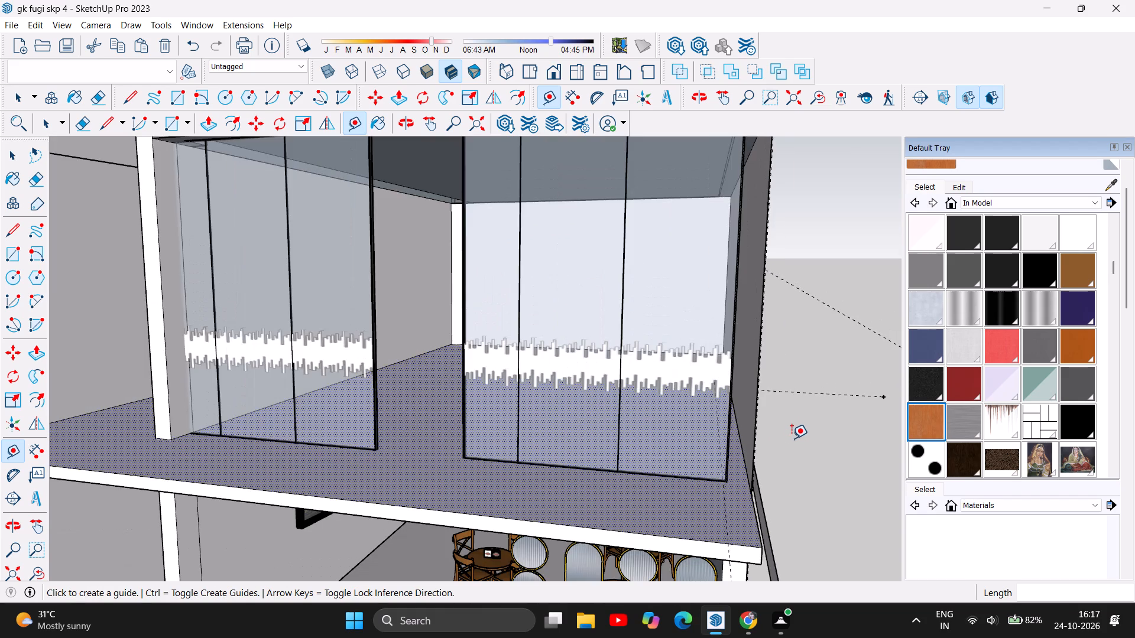
click(14, 152)
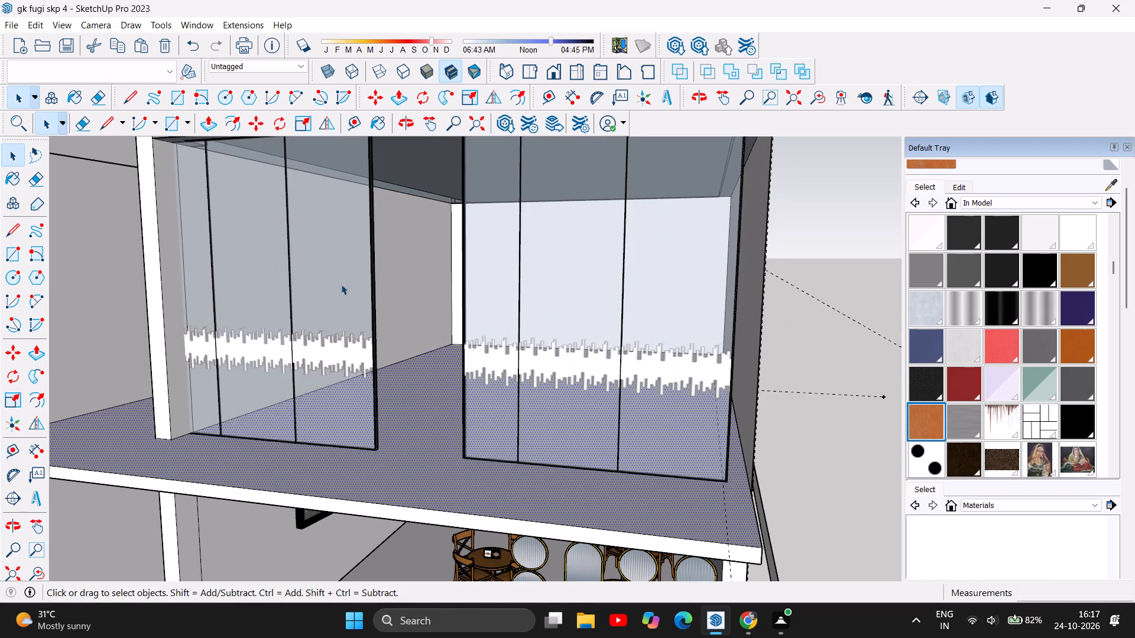
click(342, 285)
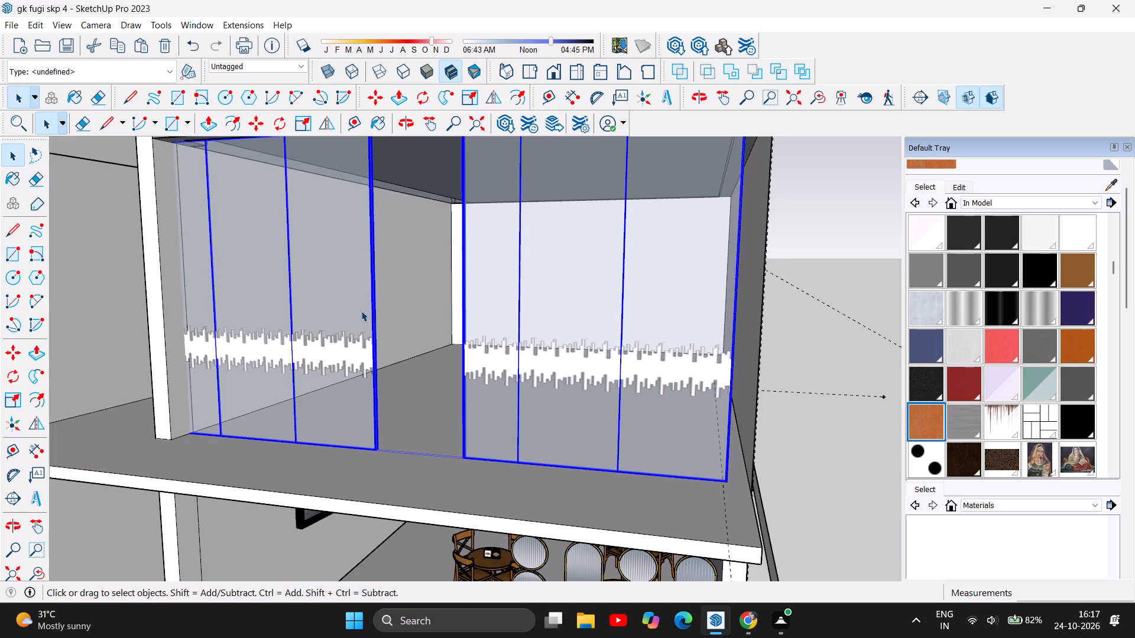
key(Delete)
Push/Pull the inner face of the upper dining-side wall into the room about 9" to thicken the wall.
scroll(628, 401, down, 2)
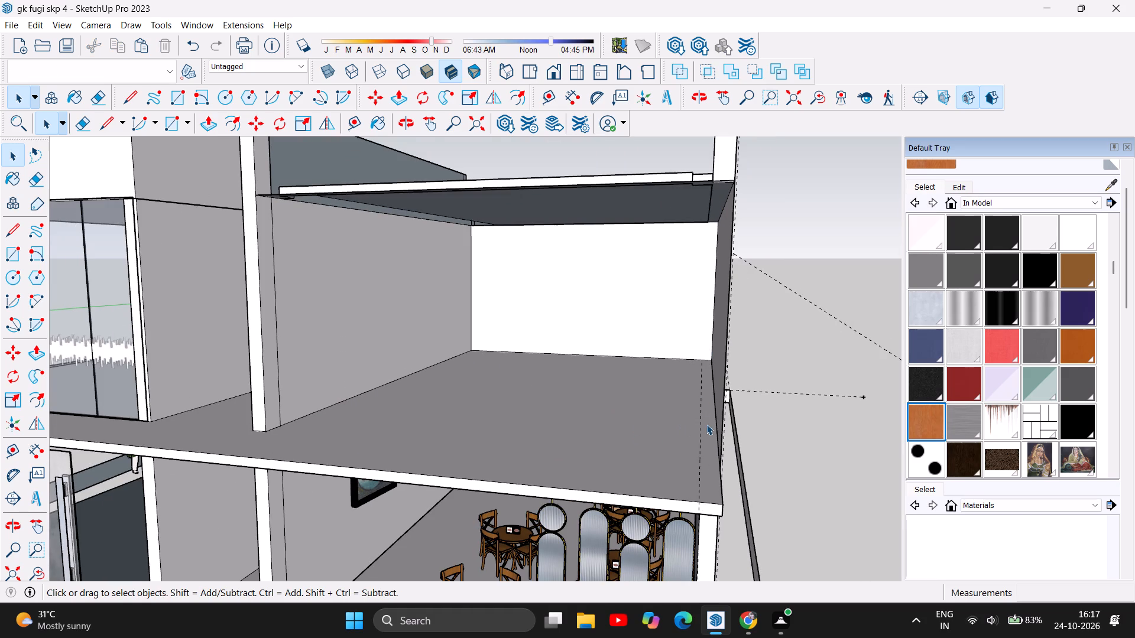
scroll(714, 470, up, 2)
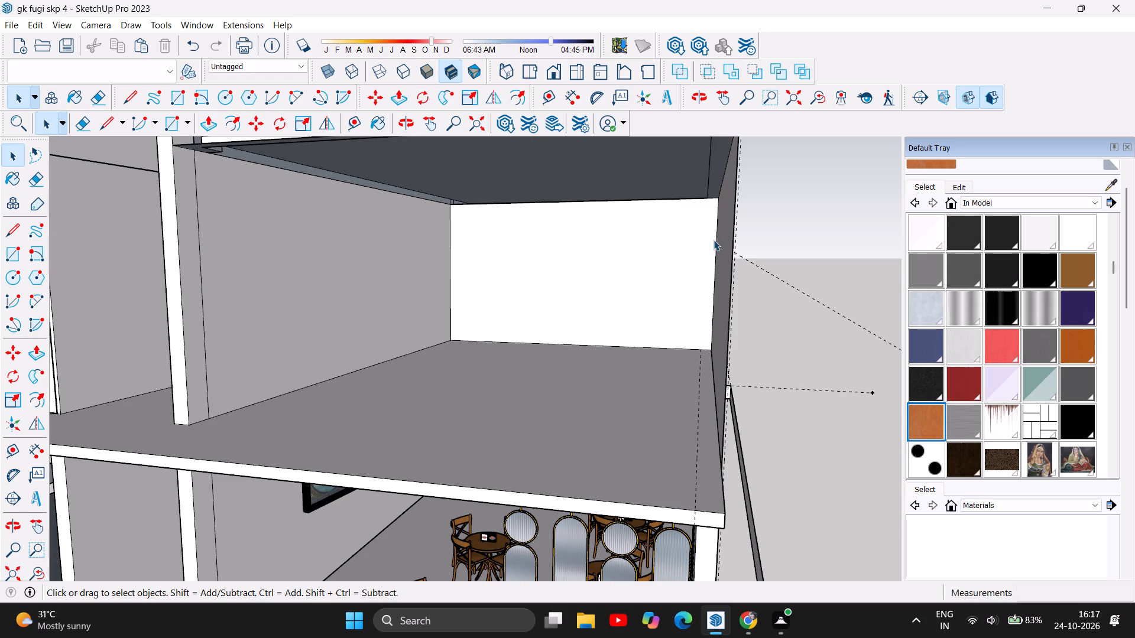
click(205, 123)
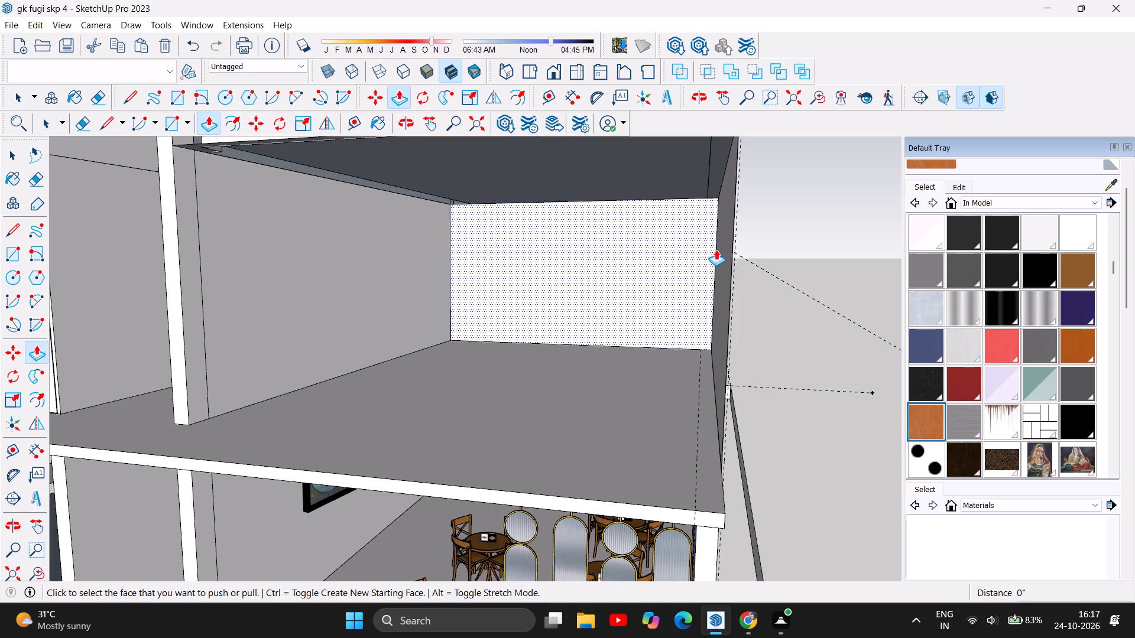
drag(723, 250, 705, 250)
scroll(767, 402, down, 4)
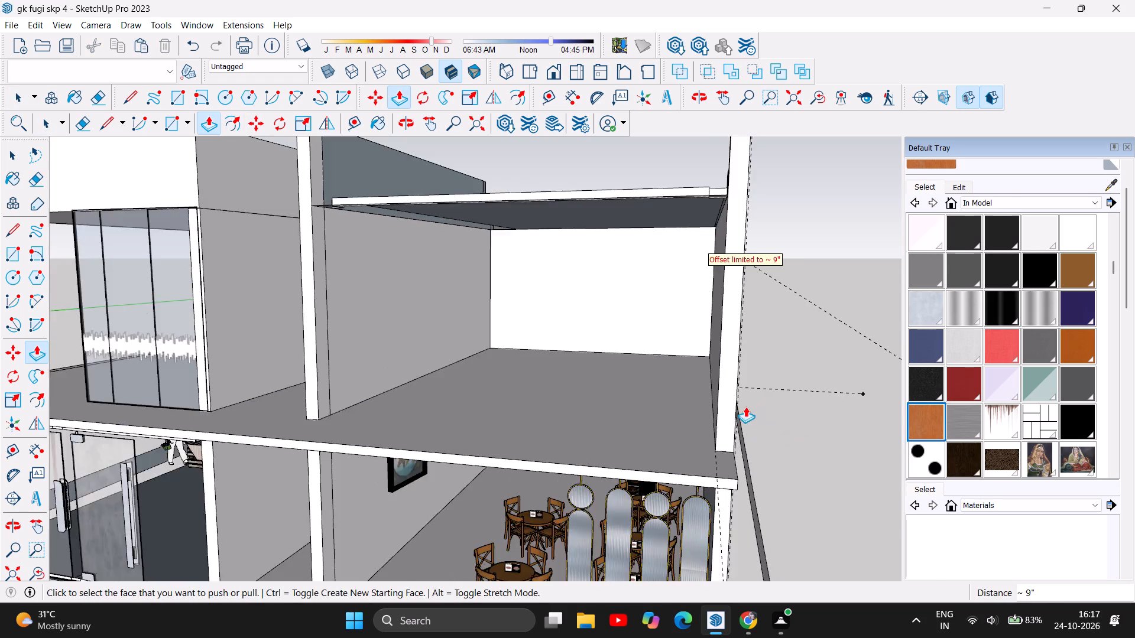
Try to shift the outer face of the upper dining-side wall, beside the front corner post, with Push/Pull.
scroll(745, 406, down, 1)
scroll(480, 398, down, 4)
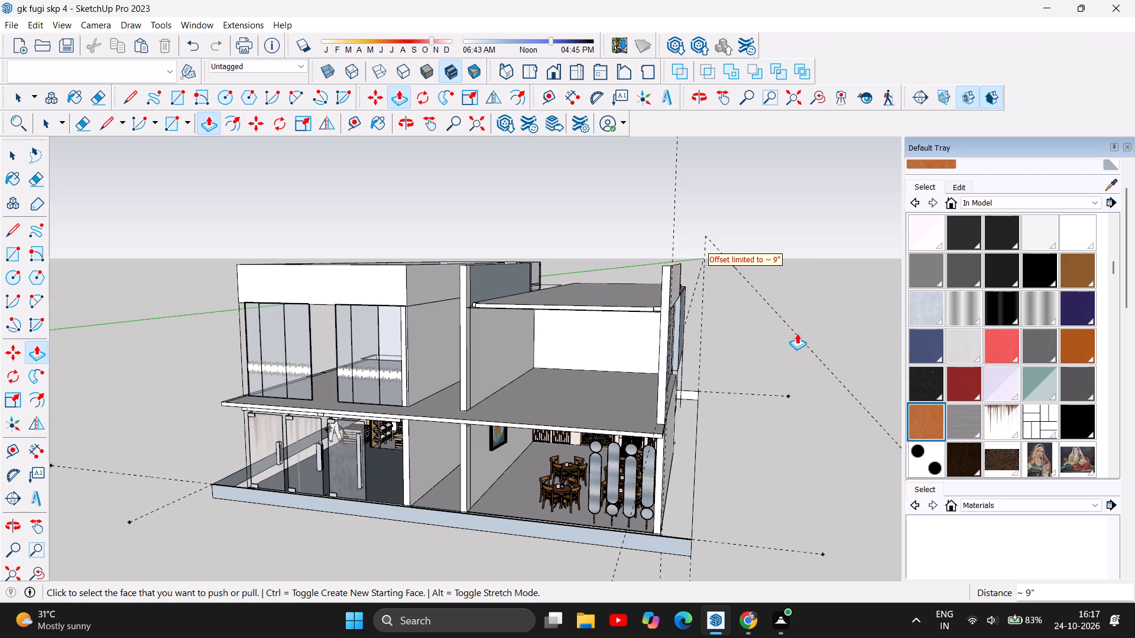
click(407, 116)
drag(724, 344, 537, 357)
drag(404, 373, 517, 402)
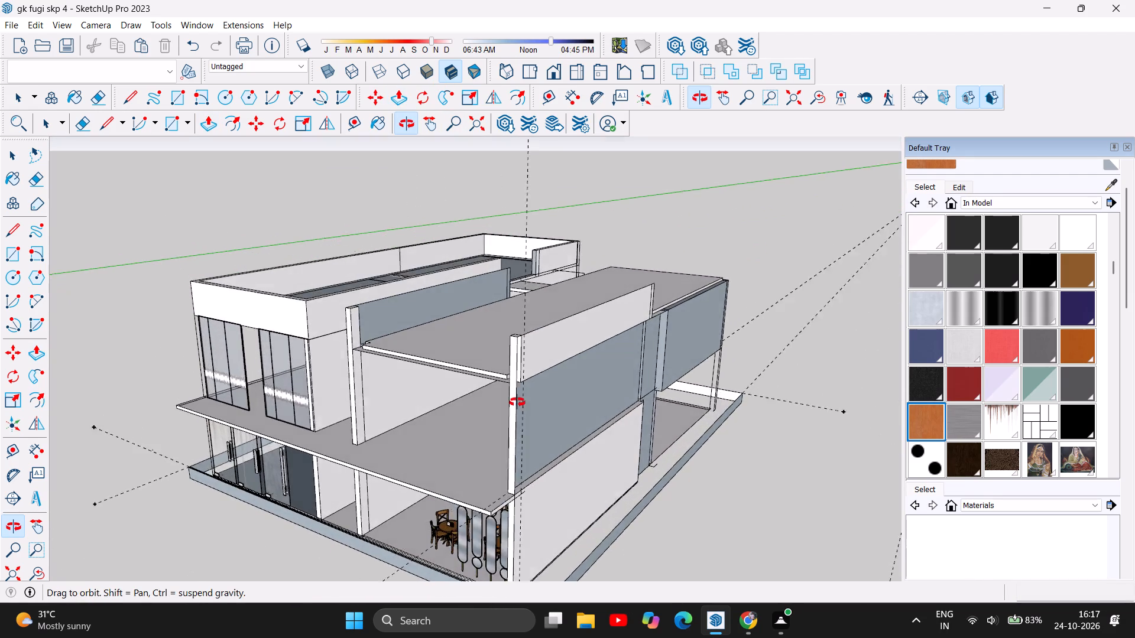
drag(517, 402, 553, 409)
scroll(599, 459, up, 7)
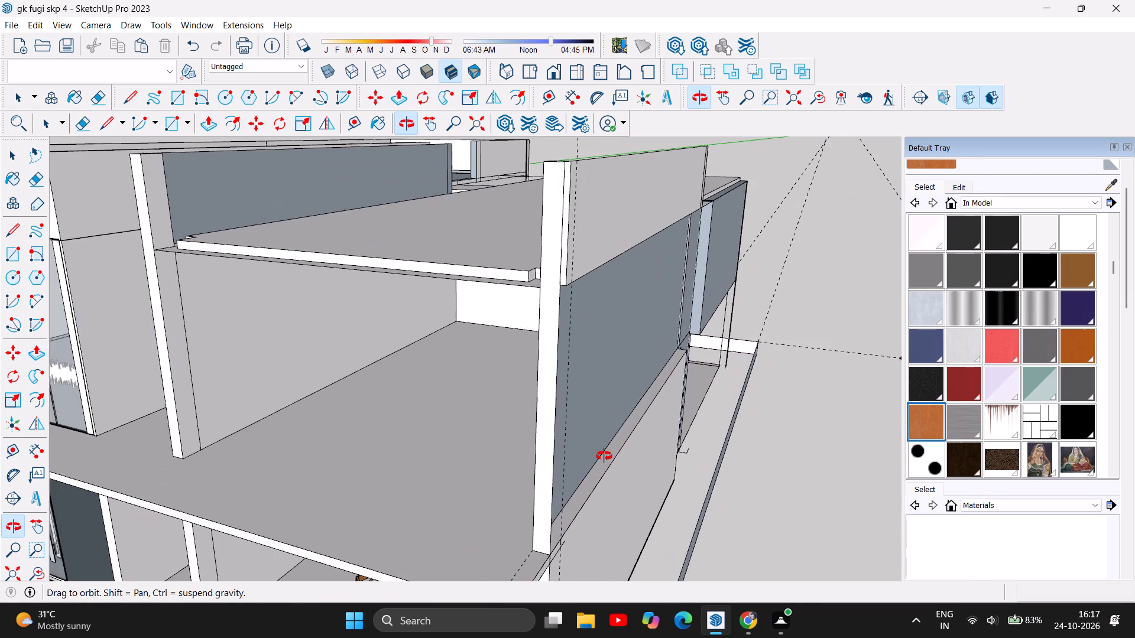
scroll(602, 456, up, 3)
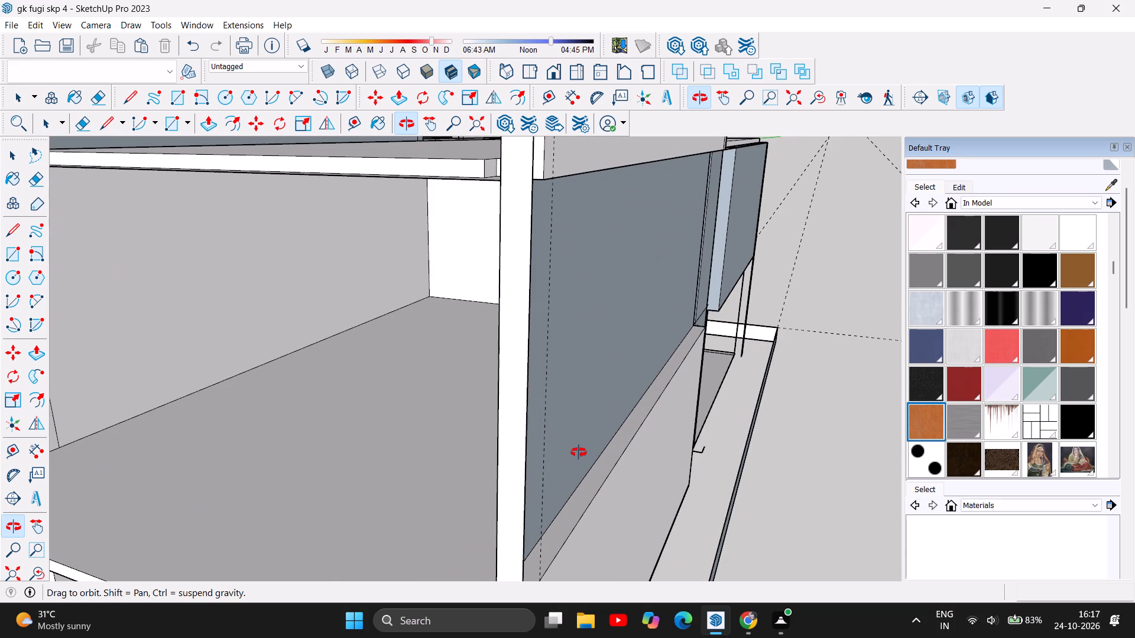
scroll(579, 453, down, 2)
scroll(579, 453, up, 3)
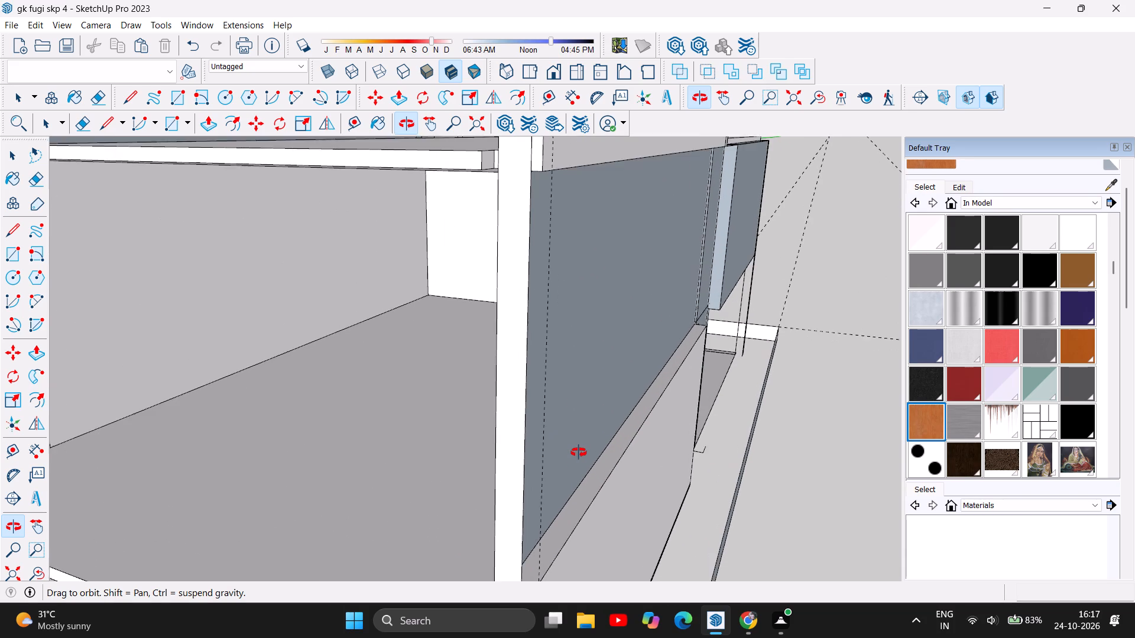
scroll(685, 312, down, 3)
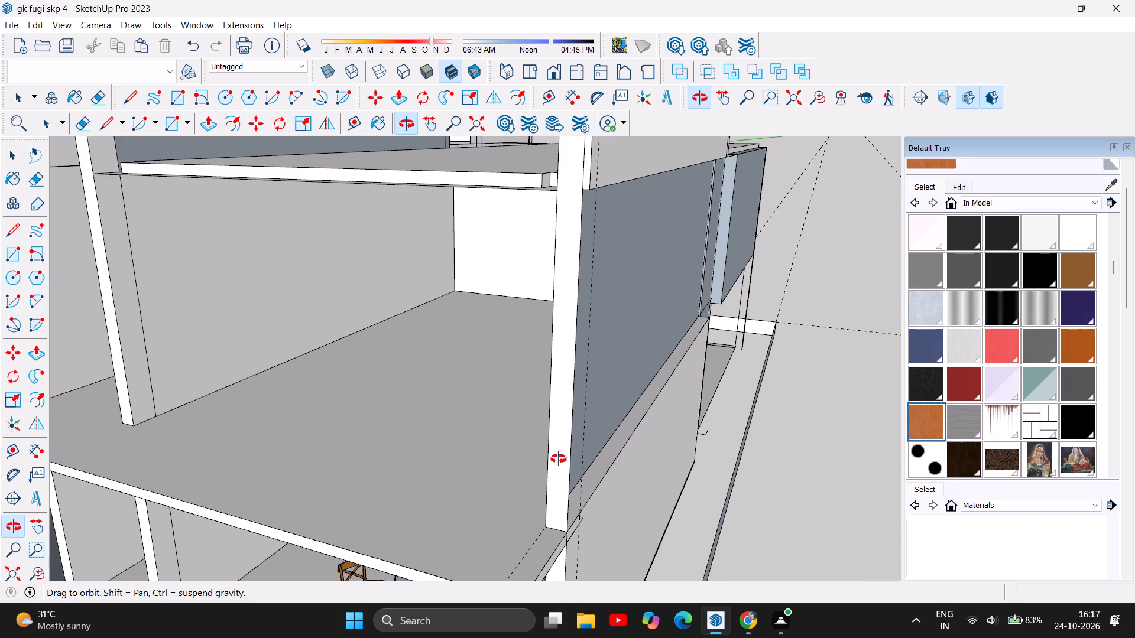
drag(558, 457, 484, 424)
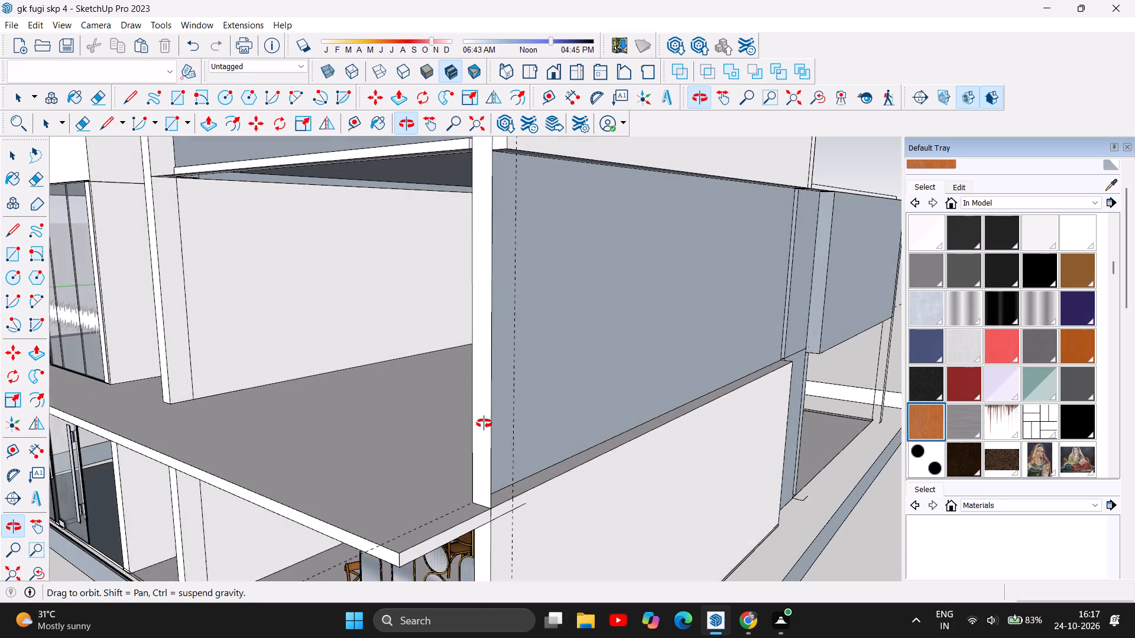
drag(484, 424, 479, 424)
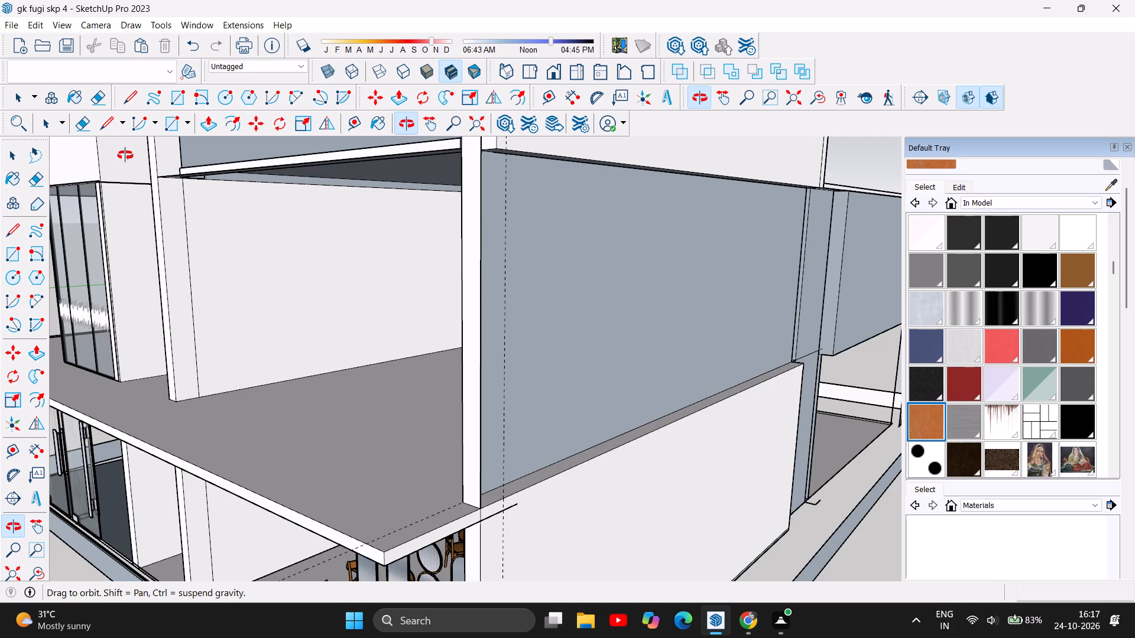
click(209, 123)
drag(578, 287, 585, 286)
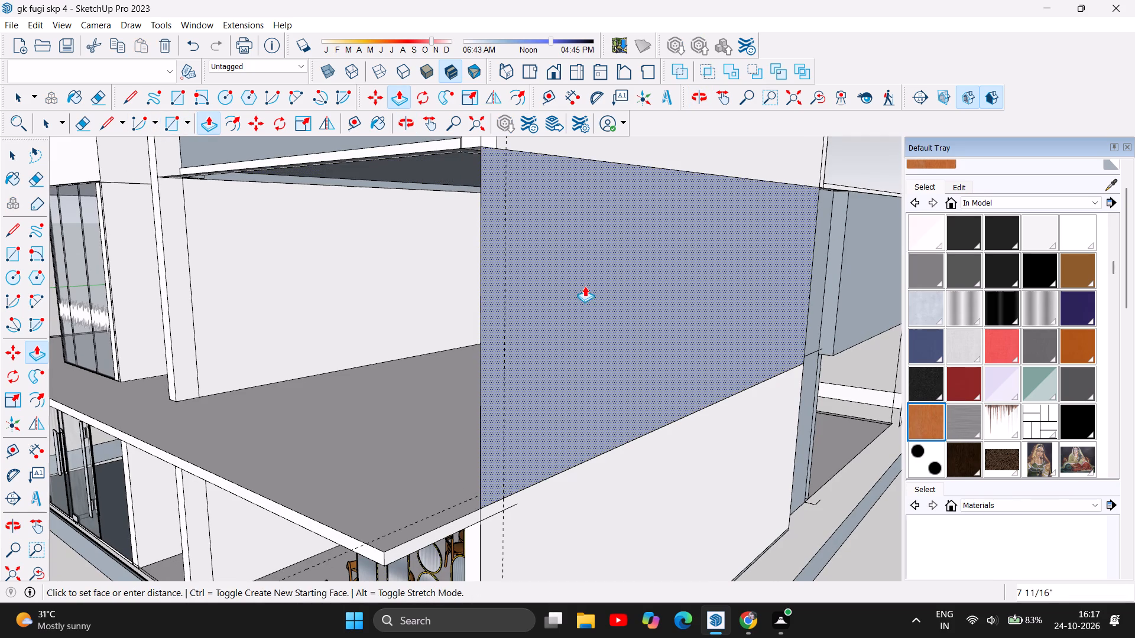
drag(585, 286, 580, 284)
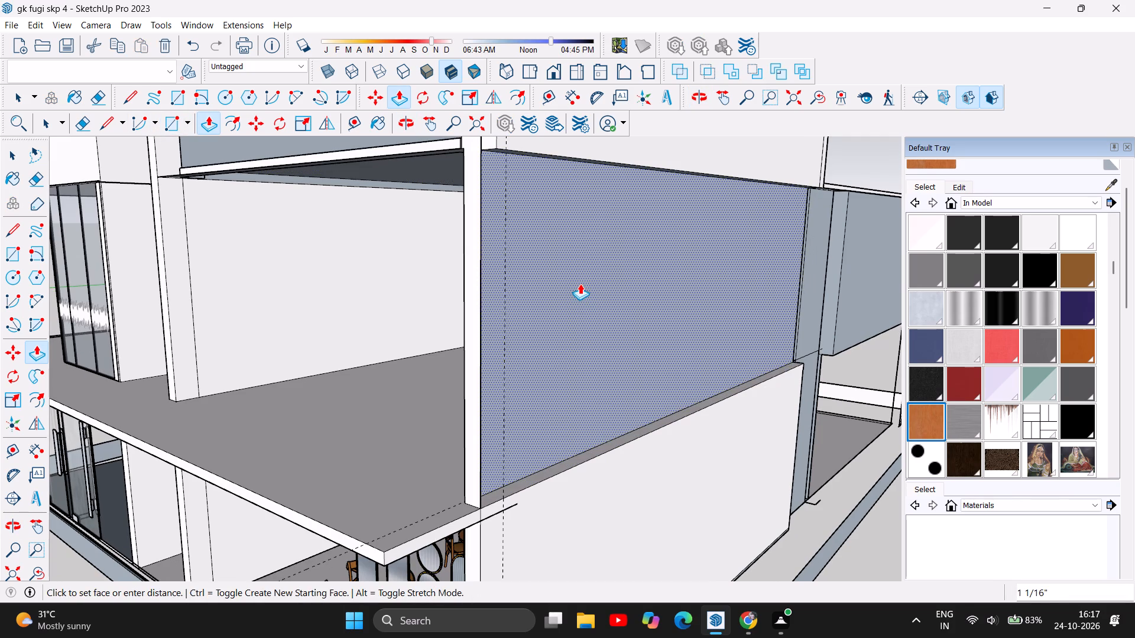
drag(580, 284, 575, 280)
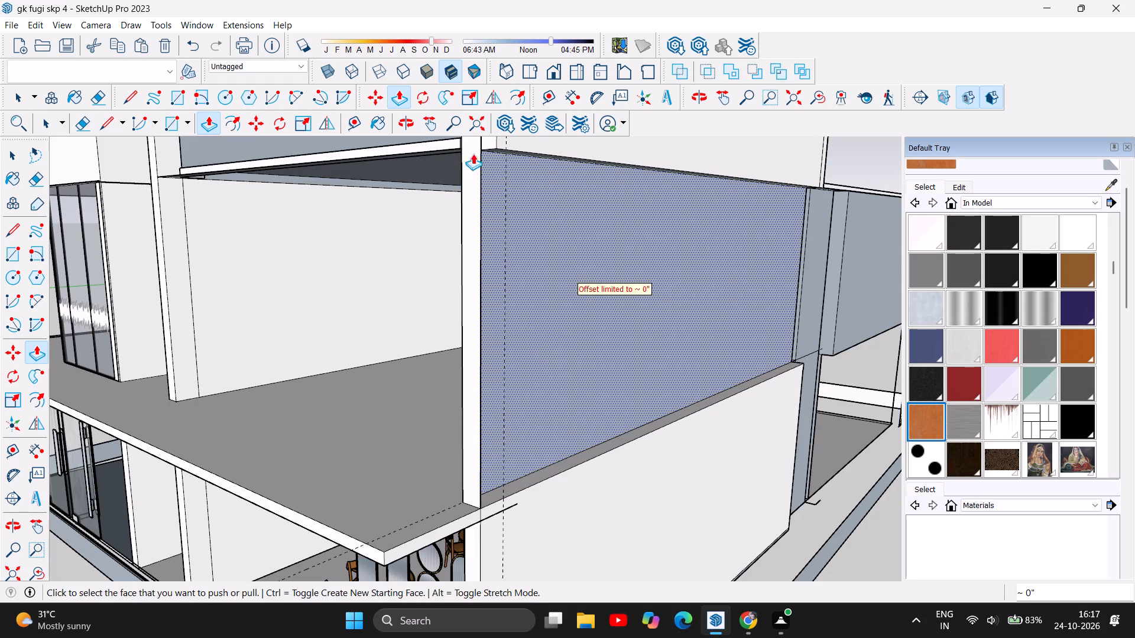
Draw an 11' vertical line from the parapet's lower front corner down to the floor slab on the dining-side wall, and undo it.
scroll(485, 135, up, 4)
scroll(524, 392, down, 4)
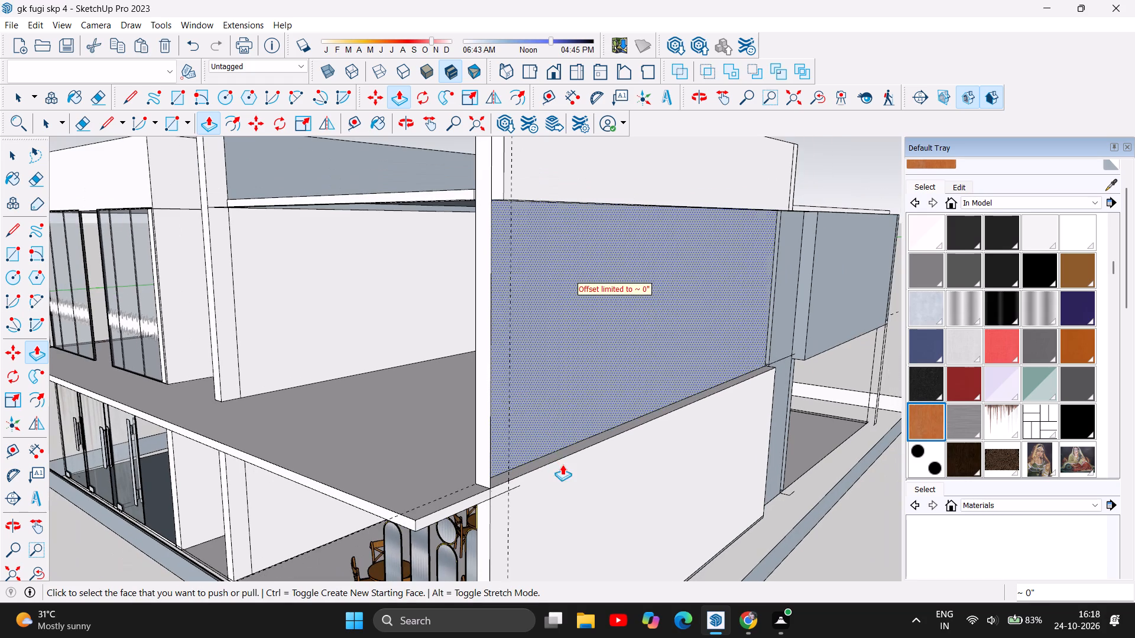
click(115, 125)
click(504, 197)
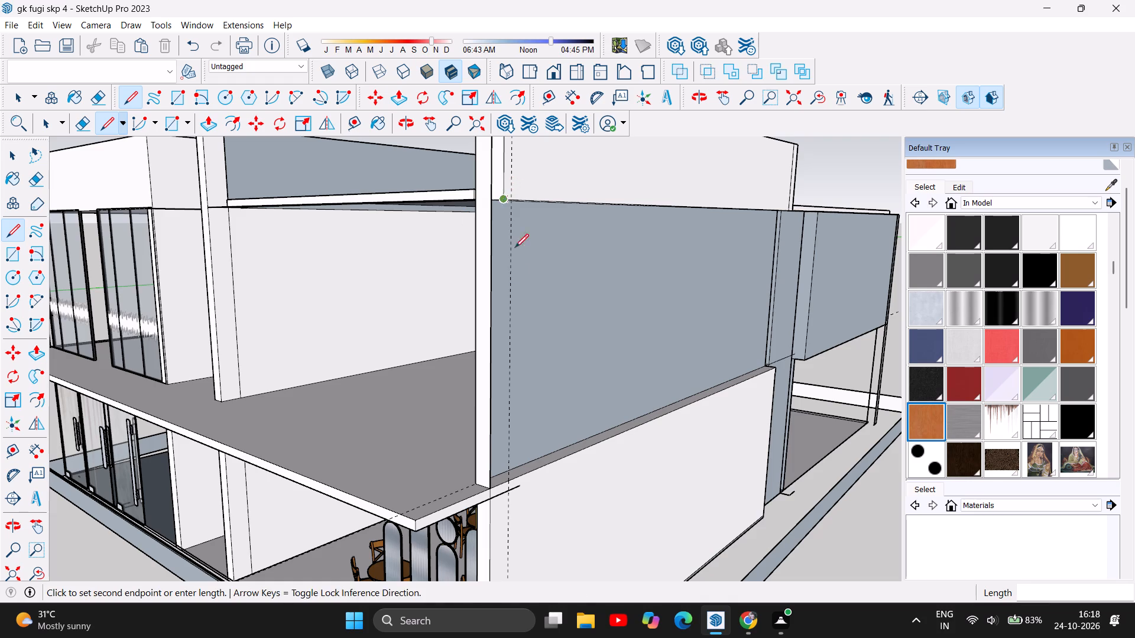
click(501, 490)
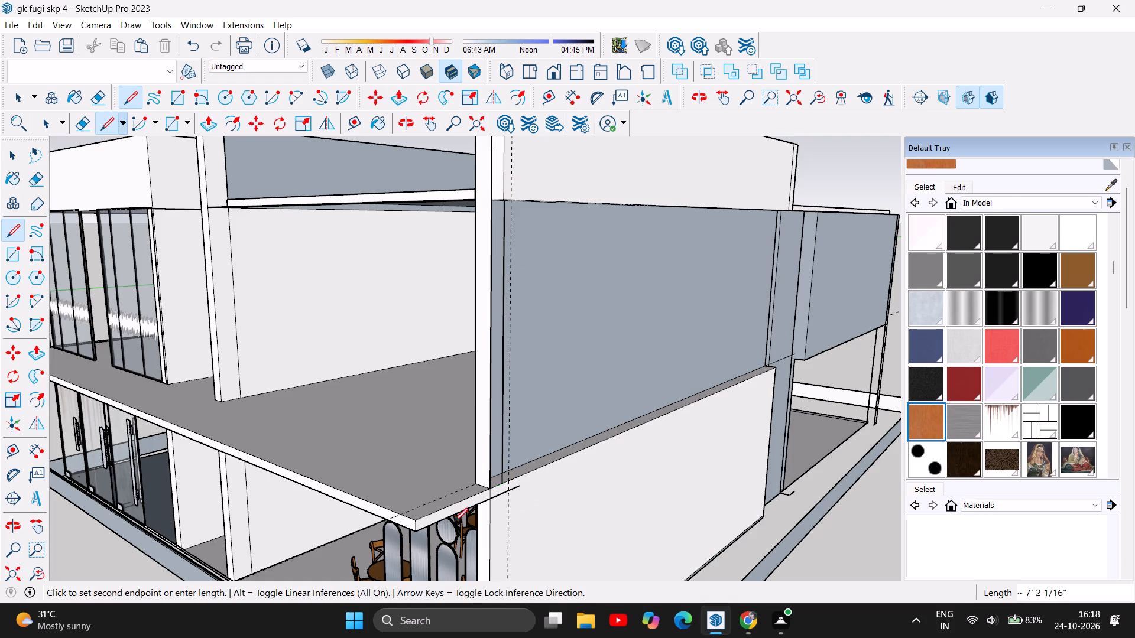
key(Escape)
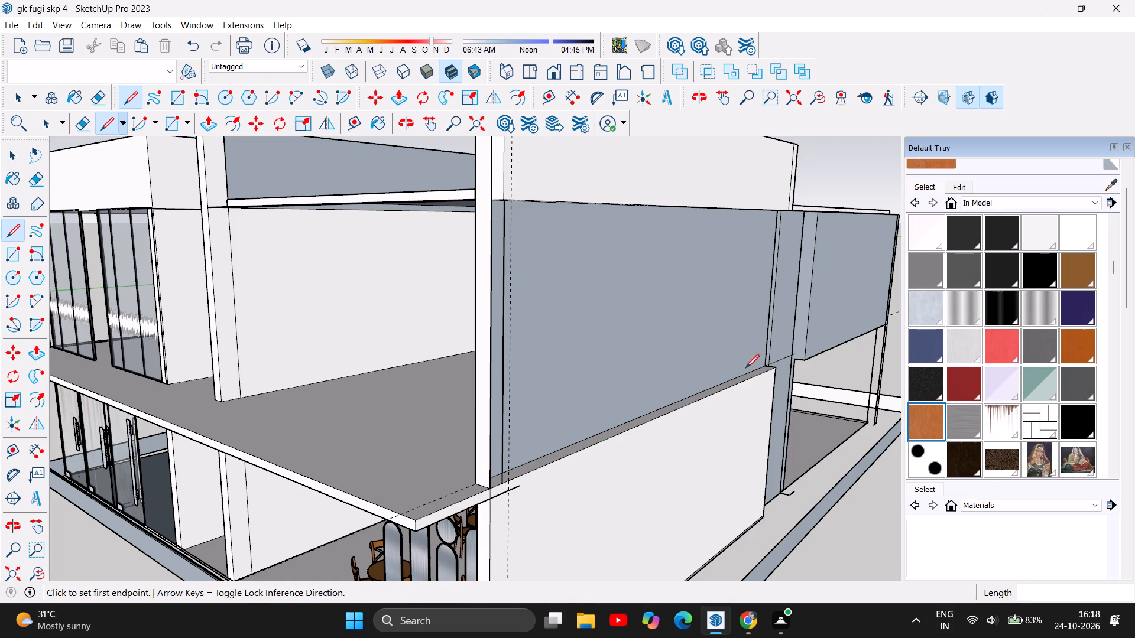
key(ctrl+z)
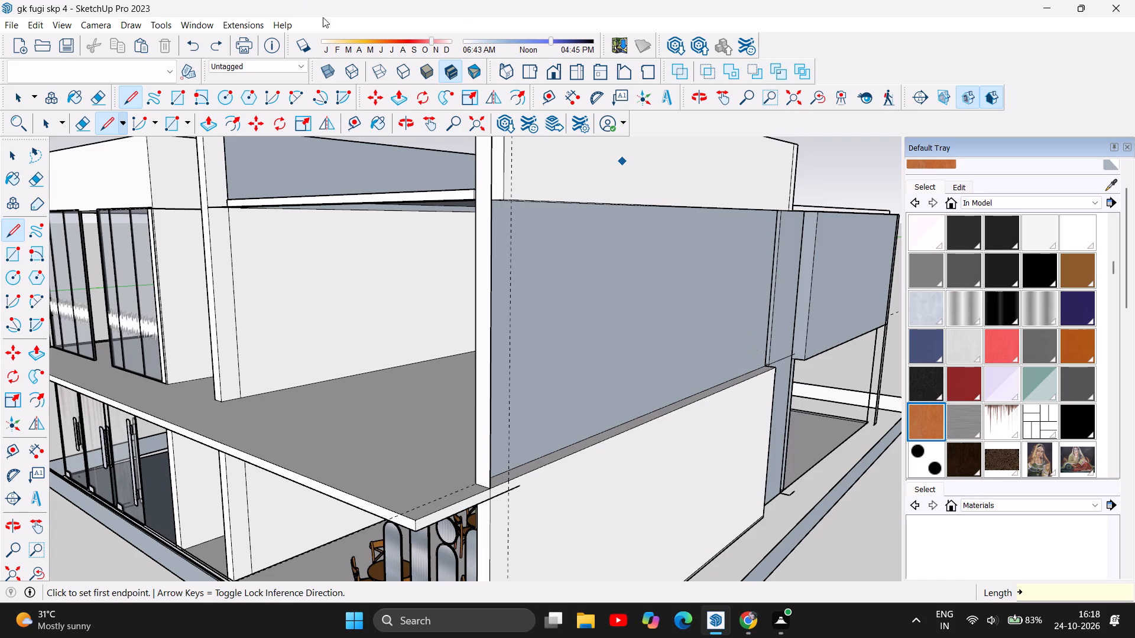
Examine the upper dining-side wall, its parapet, front corner post and adjoining roof slab edge from the front, side and above.
click(410, 129)
drag(461, 304, 521, 328)
scroll(773, 300, up, 3)
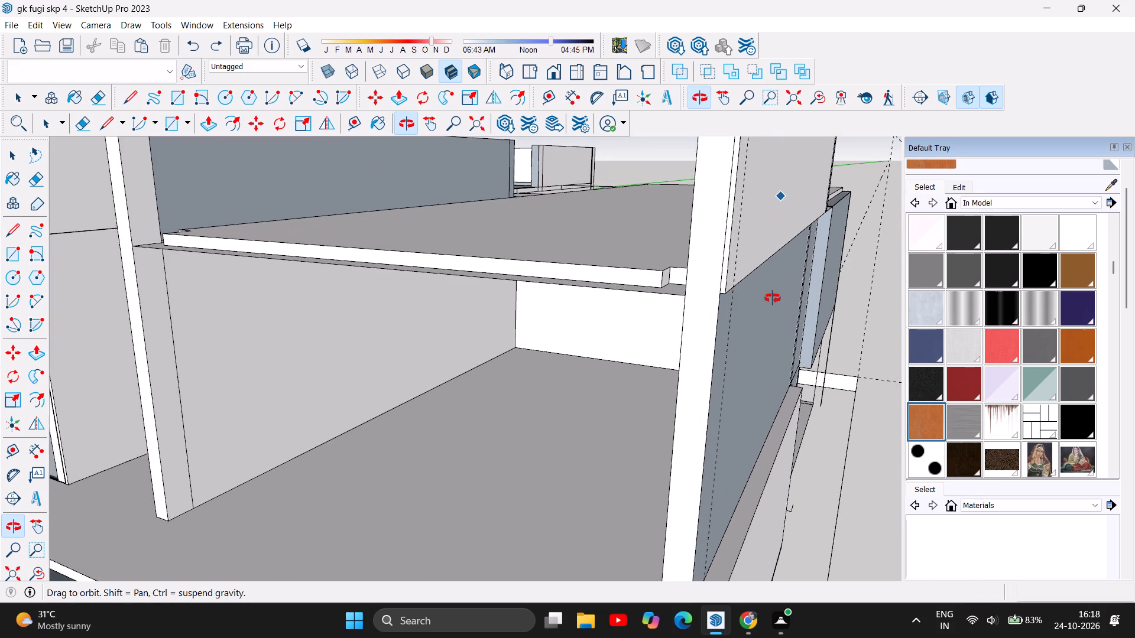
scroll(773, 298, up, 2)
scroll(824, 248, up, 1)
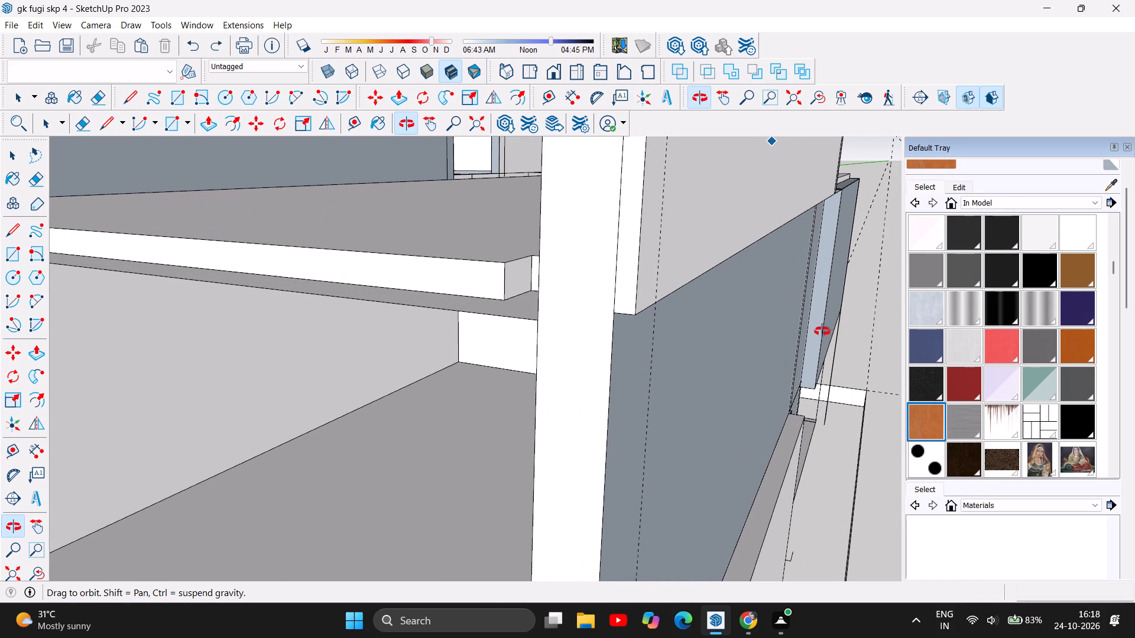
scroll(789, 424, up, 5)
scroll(832, 346, down, 5)
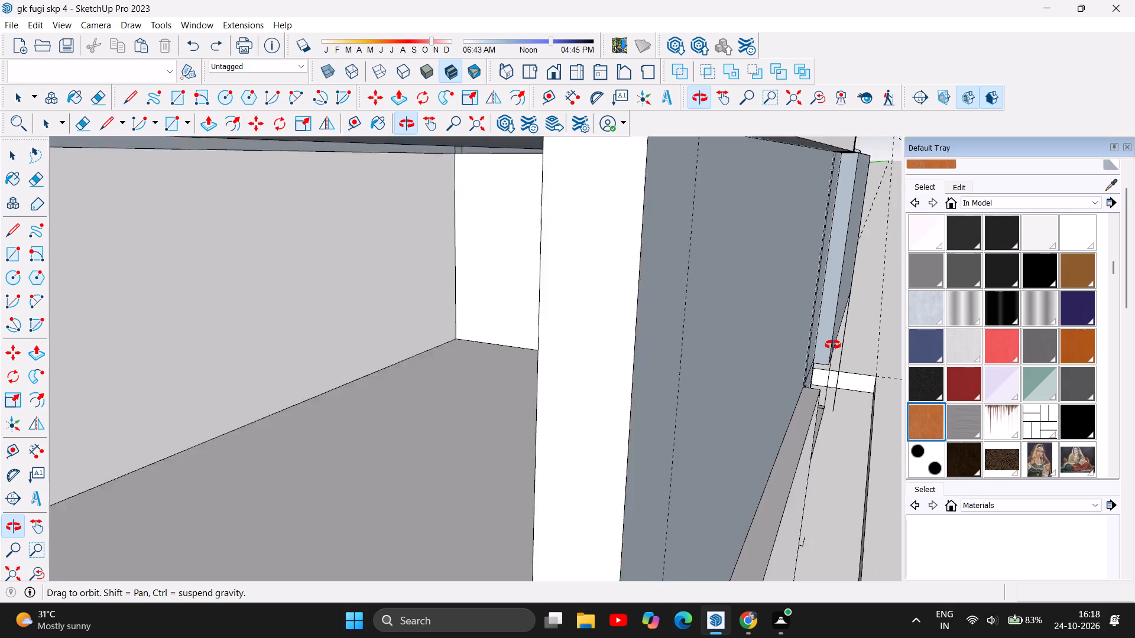
scroll(833, 345, down, 9)
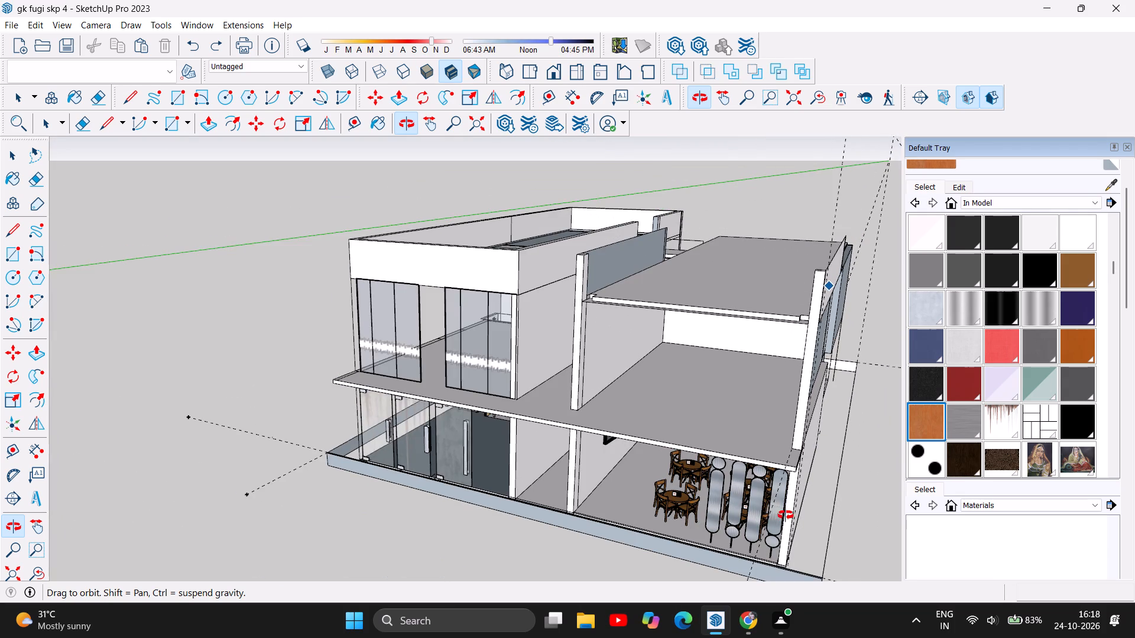
drag(786, 515, 751, 472)
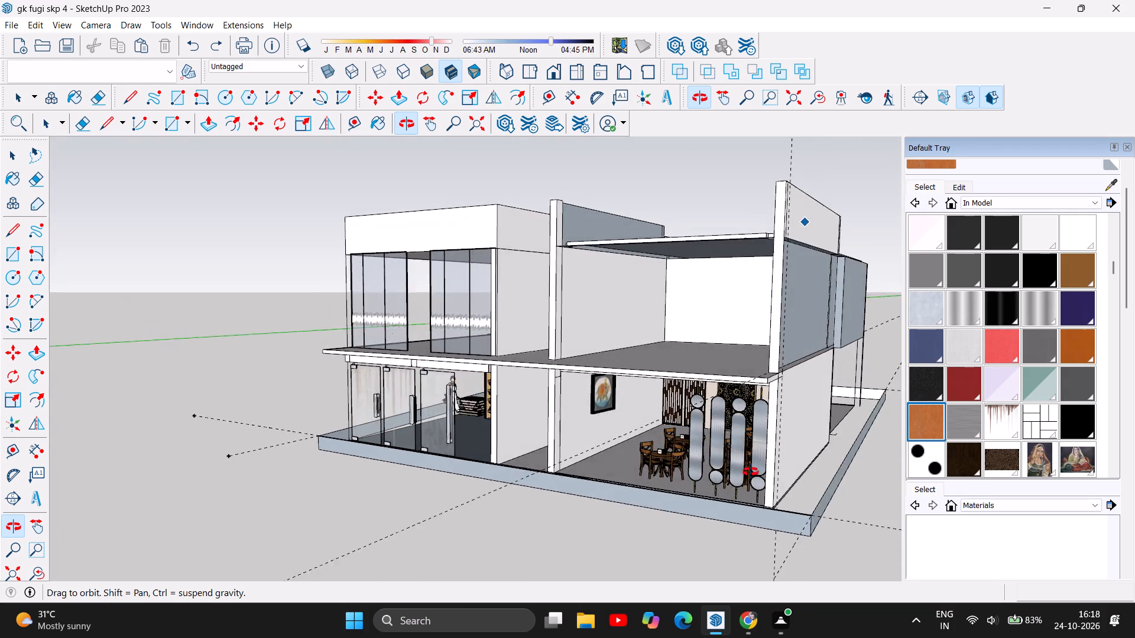
drag(751, 472, 544, 497)
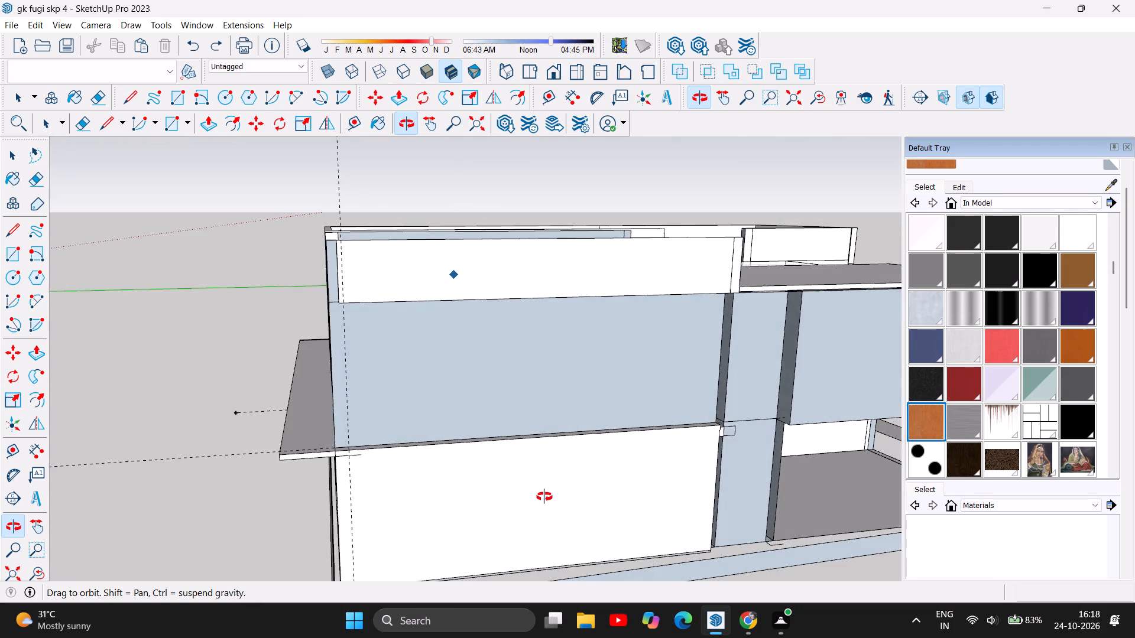
drag(544, 497, 439, 520)
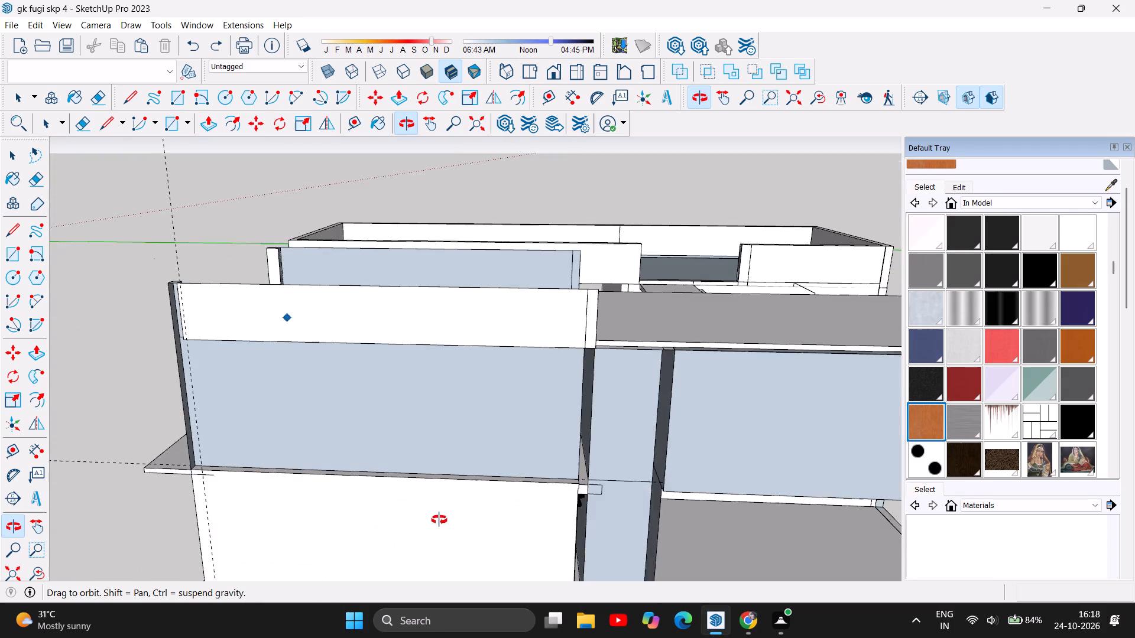
drag(439, 520, 760, 524)
scroll(781, 307, up, 11)
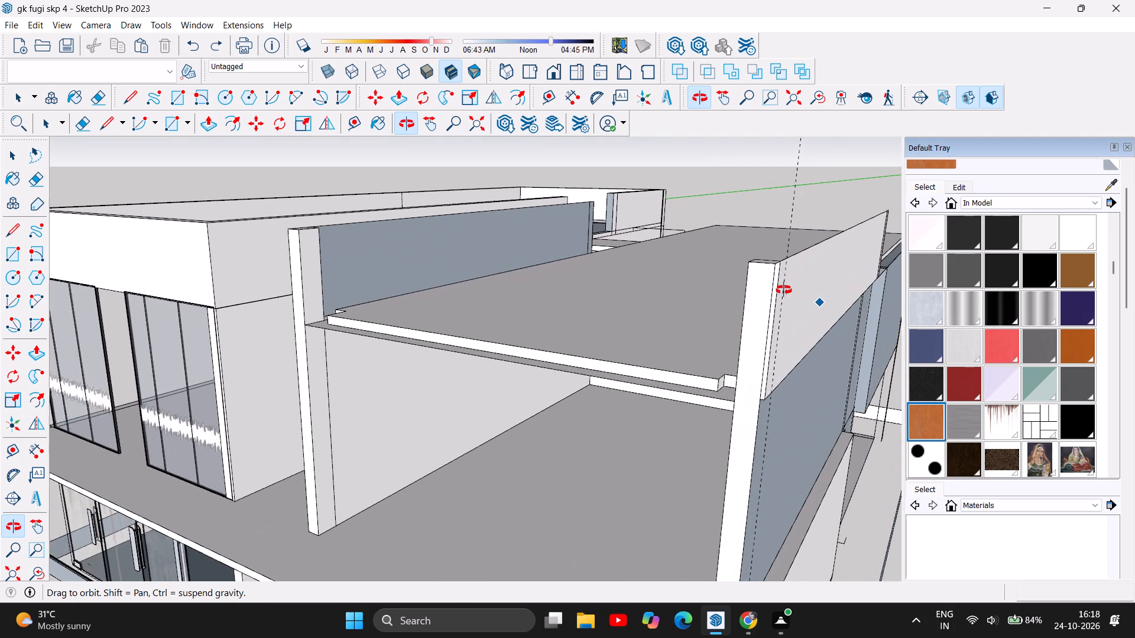
scroll(743, 340, up, 5)
scroll(752, 402, up, 2)
drag(799, 437, 776, 450)
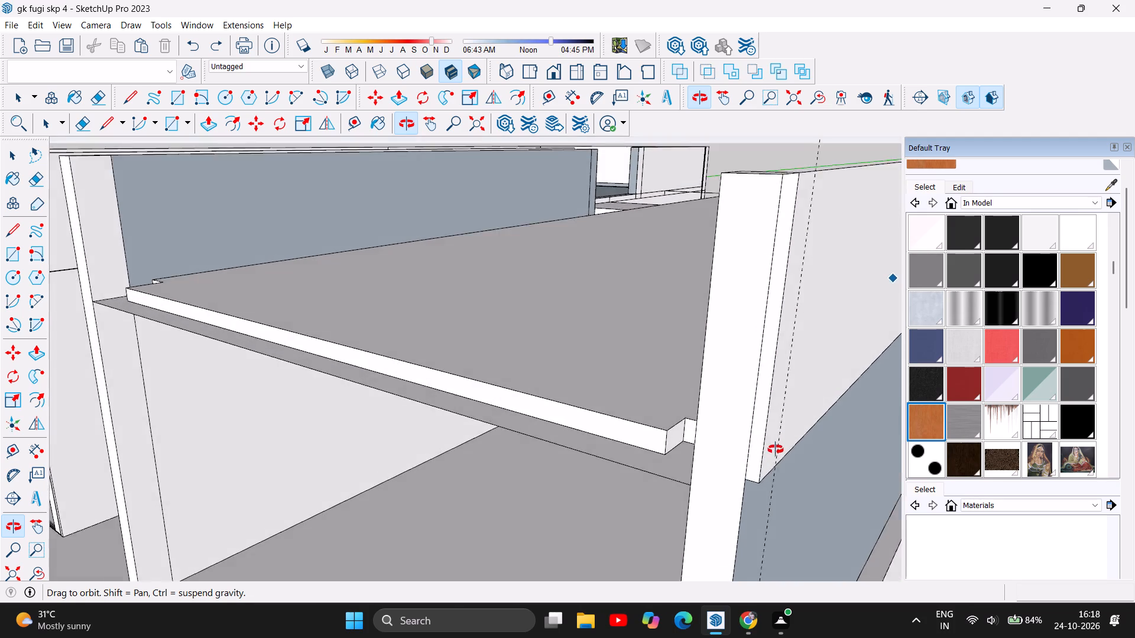
drag(776, 450, 718, 504)
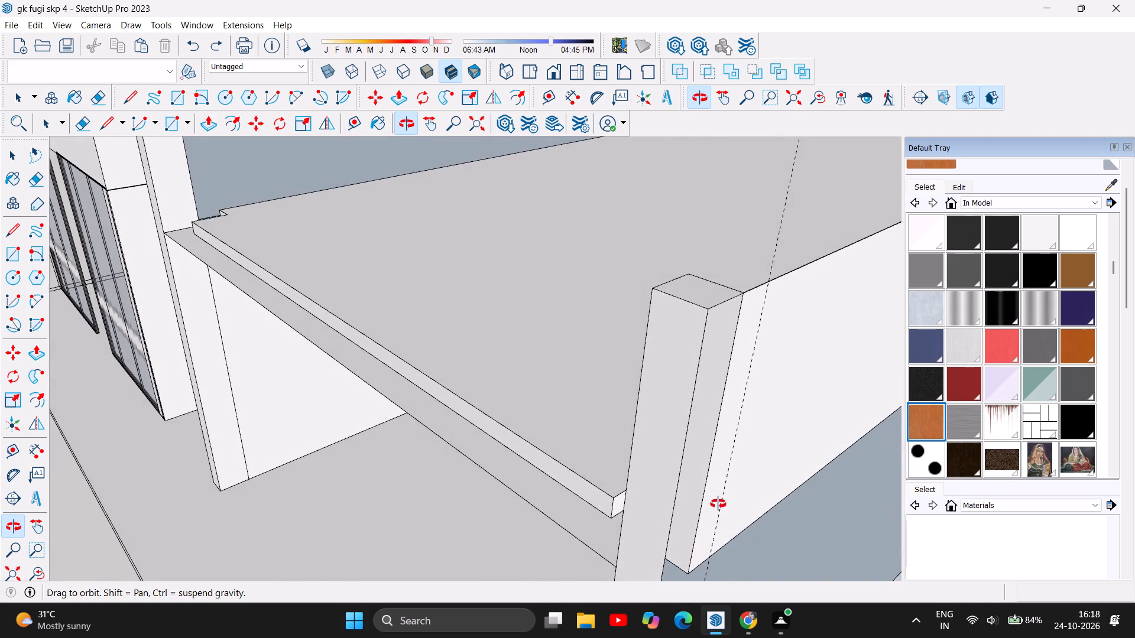
drag(718, 504, 725, 522)
scroll(624, 193, down, 4)
scroll(665, 227, up, 1)
scroll(667, 229, down, 3)
drag(670, 300, 692, 314)
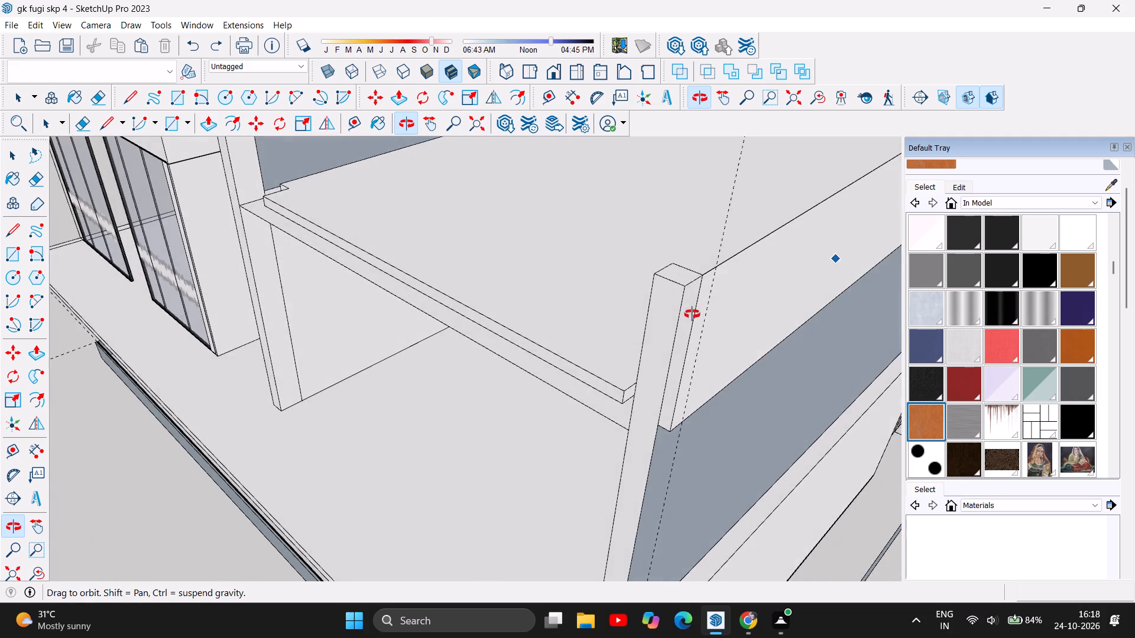
drag(692, 314, 855, 258)
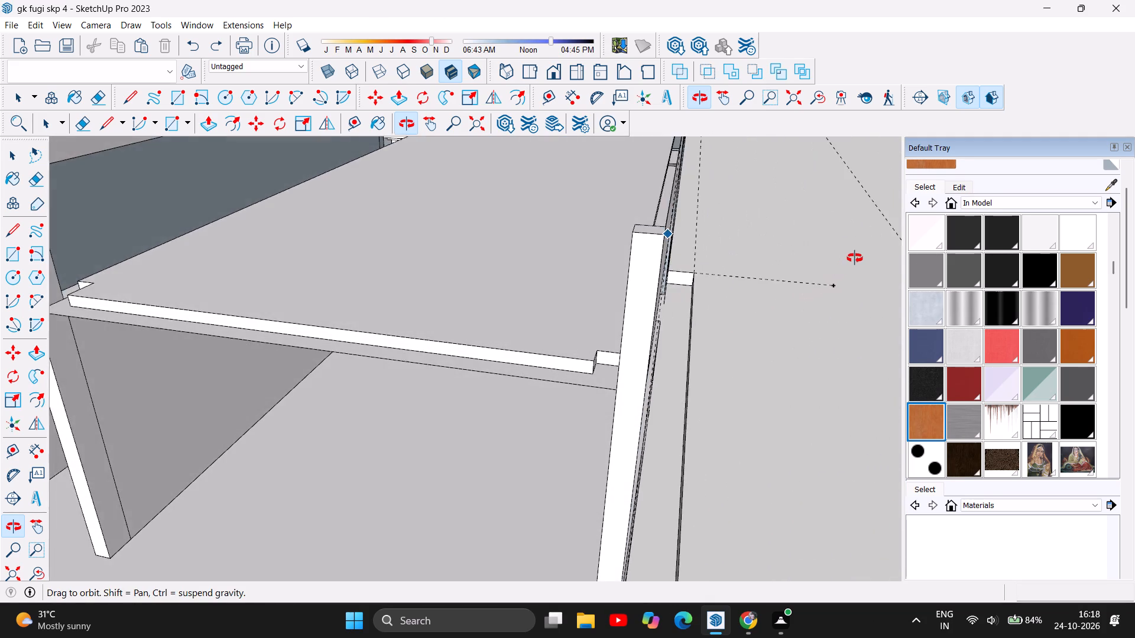
drag(855, 258, 855, 258)
drag(637, 313, 631, 349)
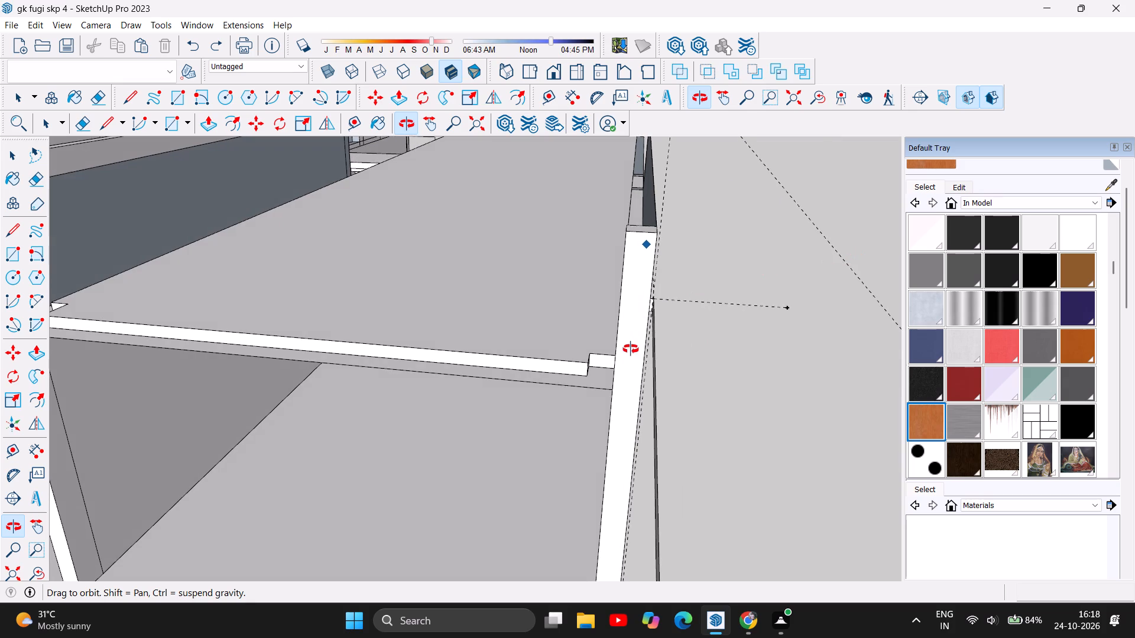
drag(631, 349, 633, 428)
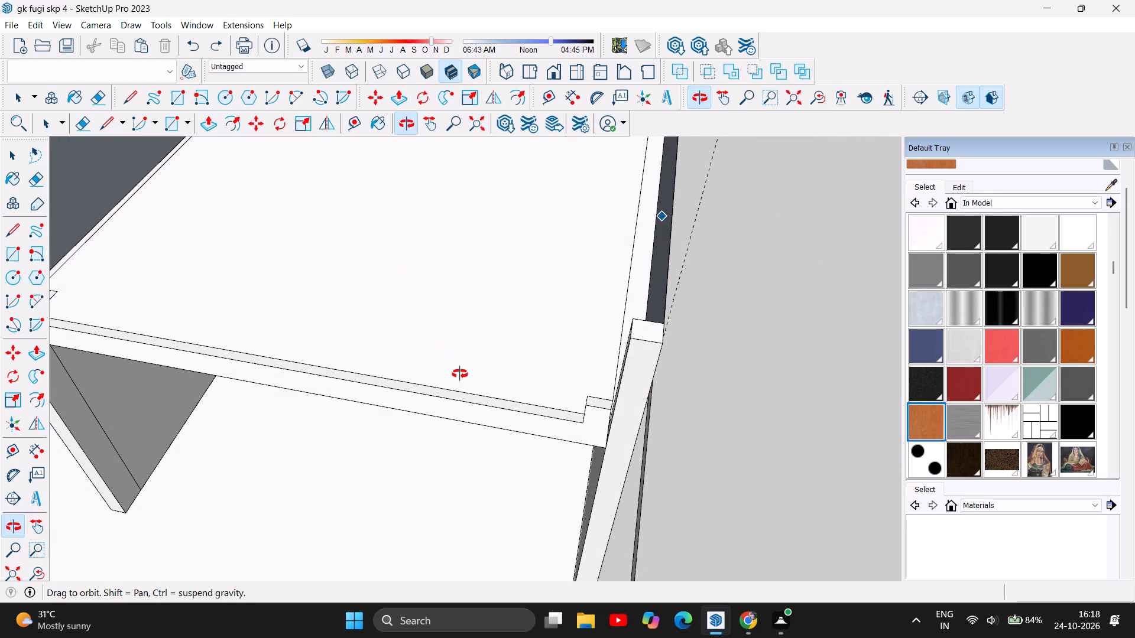
Push/Pull the narrow strip along the dining-side edge of the roof, directly behind the front corner post, by 5".
scroll(460, 374, down, 6)
click(566, 310)
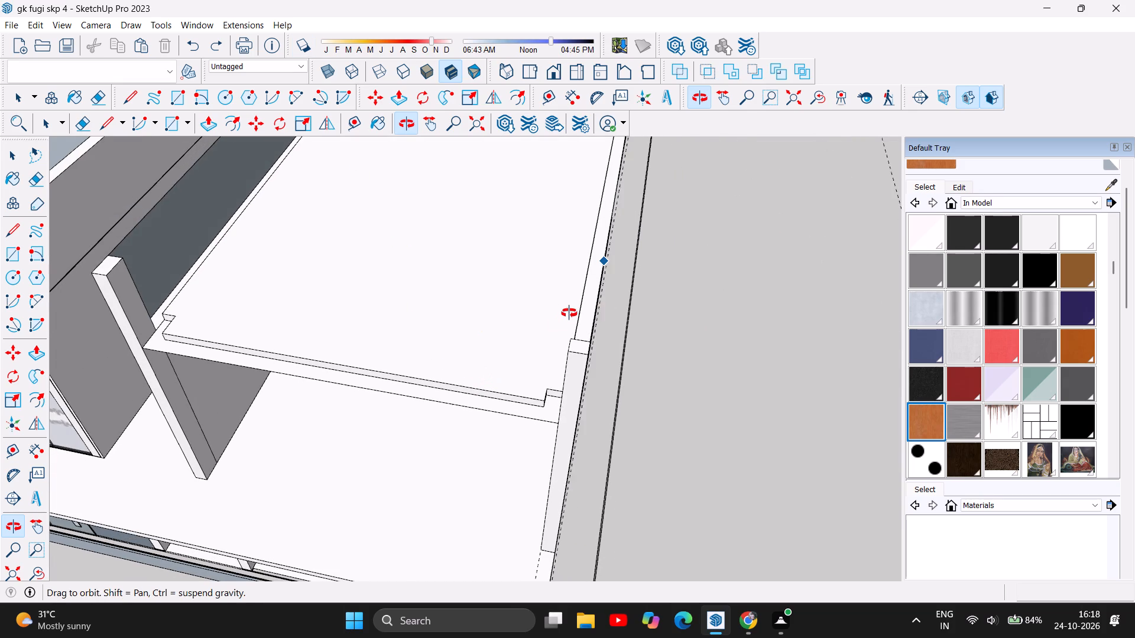
click(210, 125)
drag(598, 281, 615, 247)
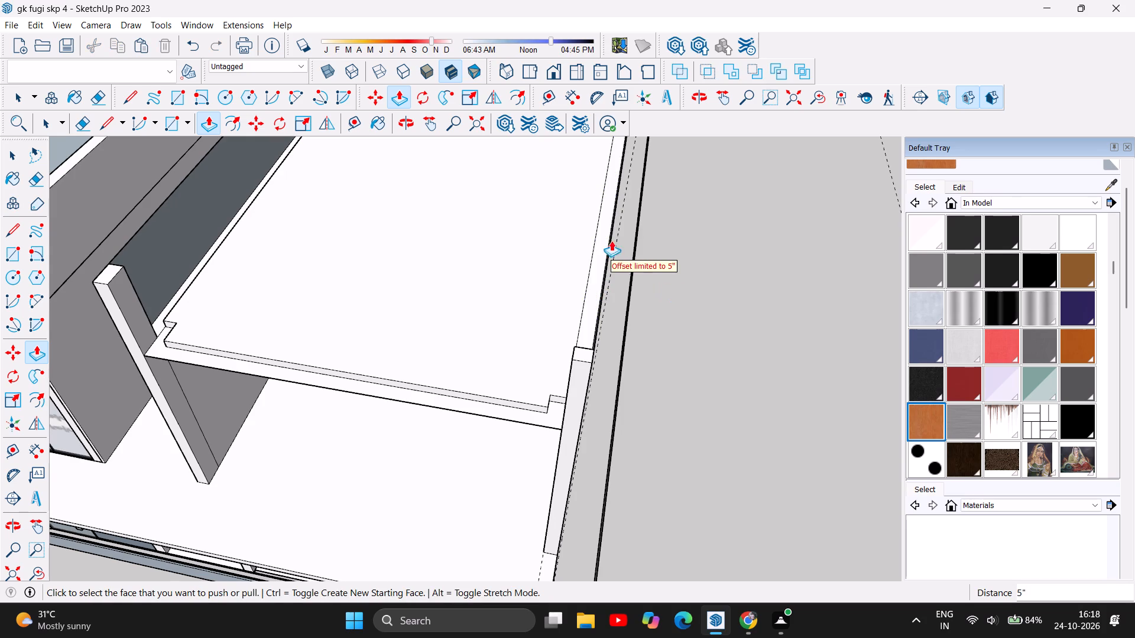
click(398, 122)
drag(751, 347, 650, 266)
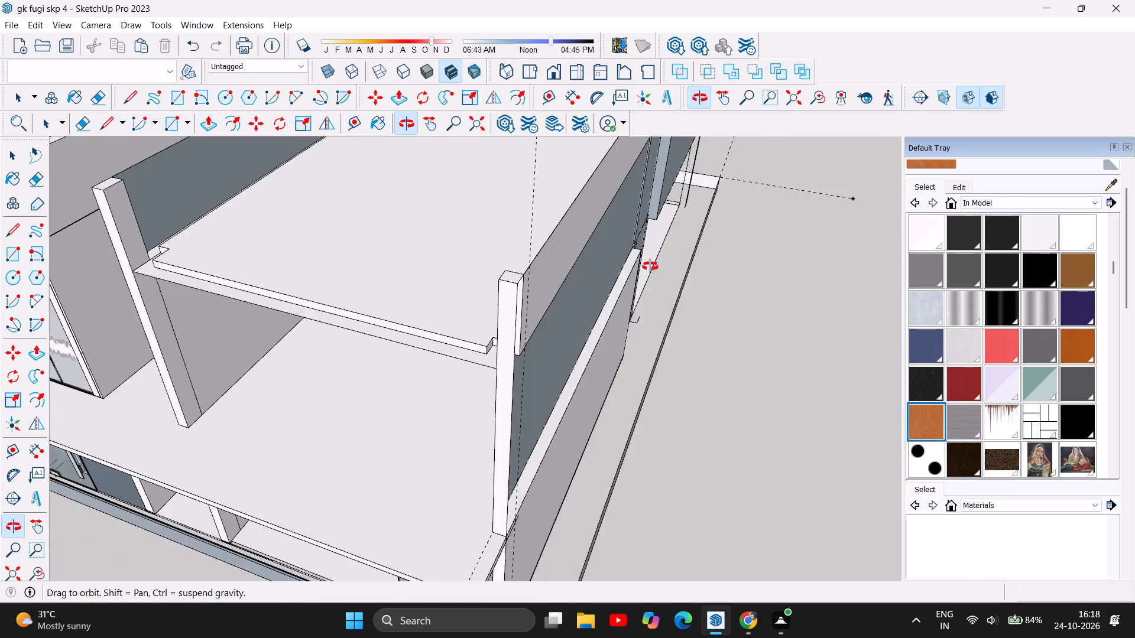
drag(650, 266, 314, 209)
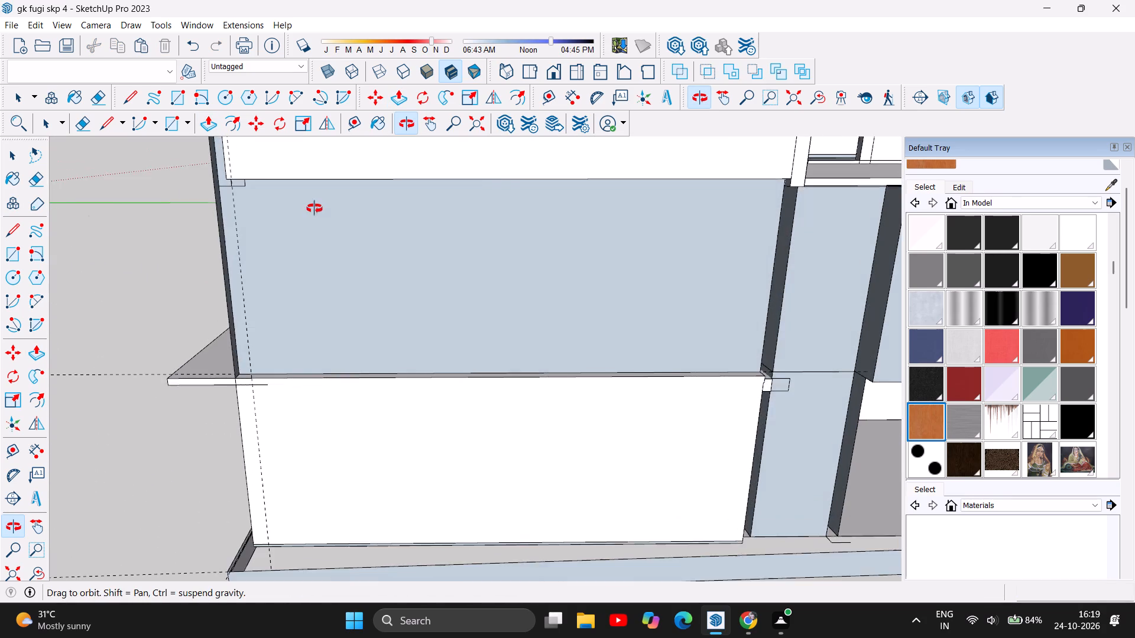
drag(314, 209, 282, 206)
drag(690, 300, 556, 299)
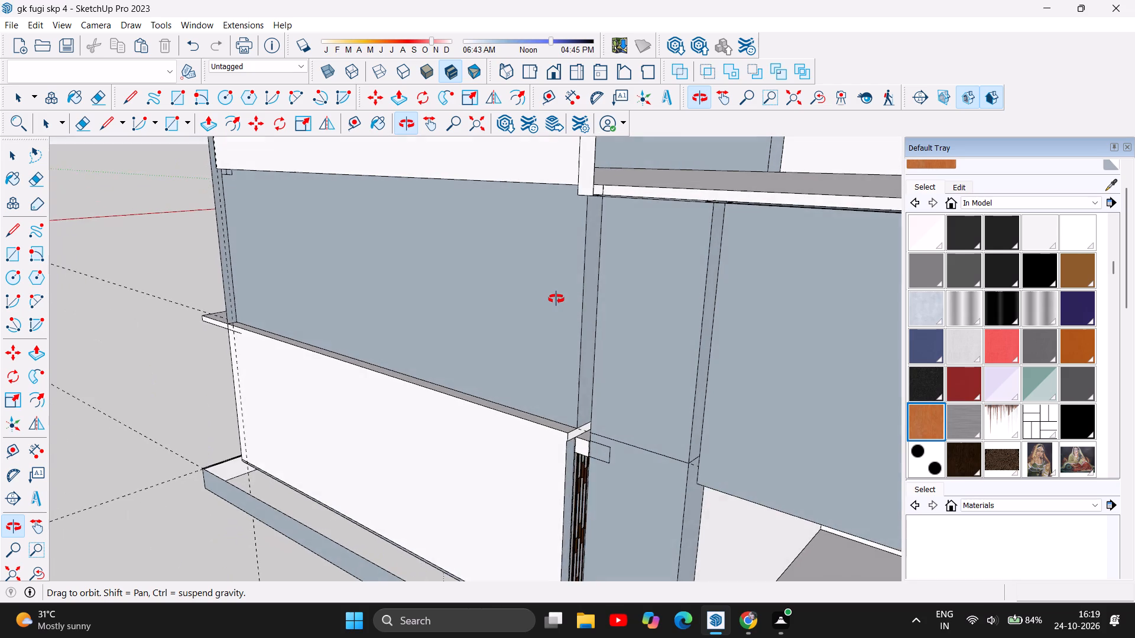
Push/Pull the ledge on top of the lower dining-side wall, behind the front corner post, up by about 3' 9 11/16".
drag(556, 299, 548, 337)
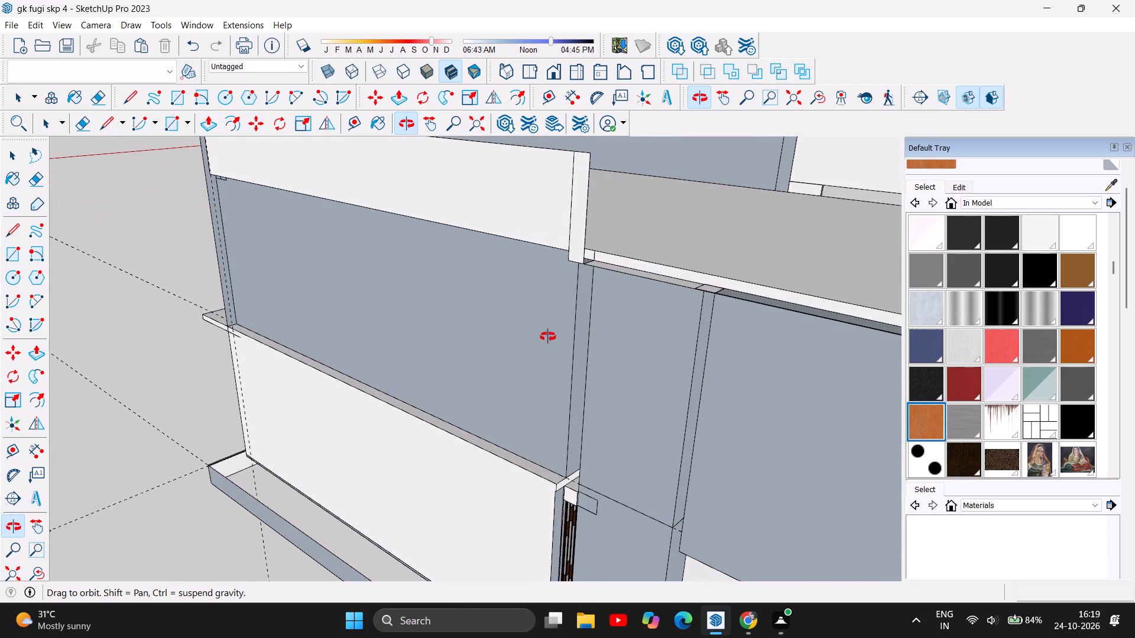
drag(548, 337, 618, 321)
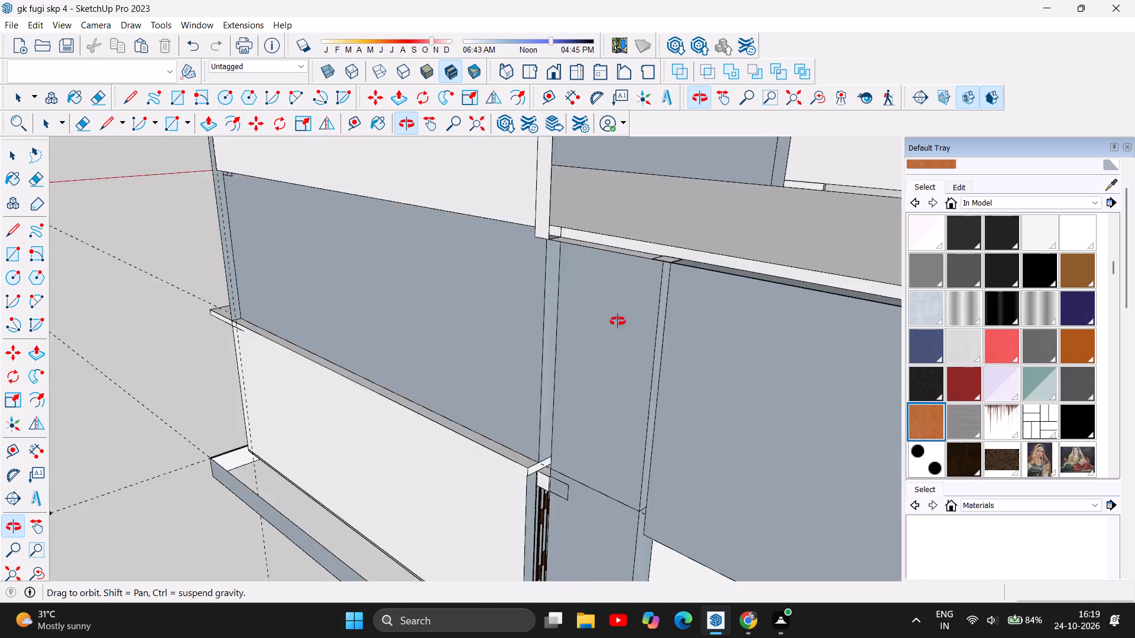
drag(618, 321, 893, 341)
drag(472, 330, 703, 308)
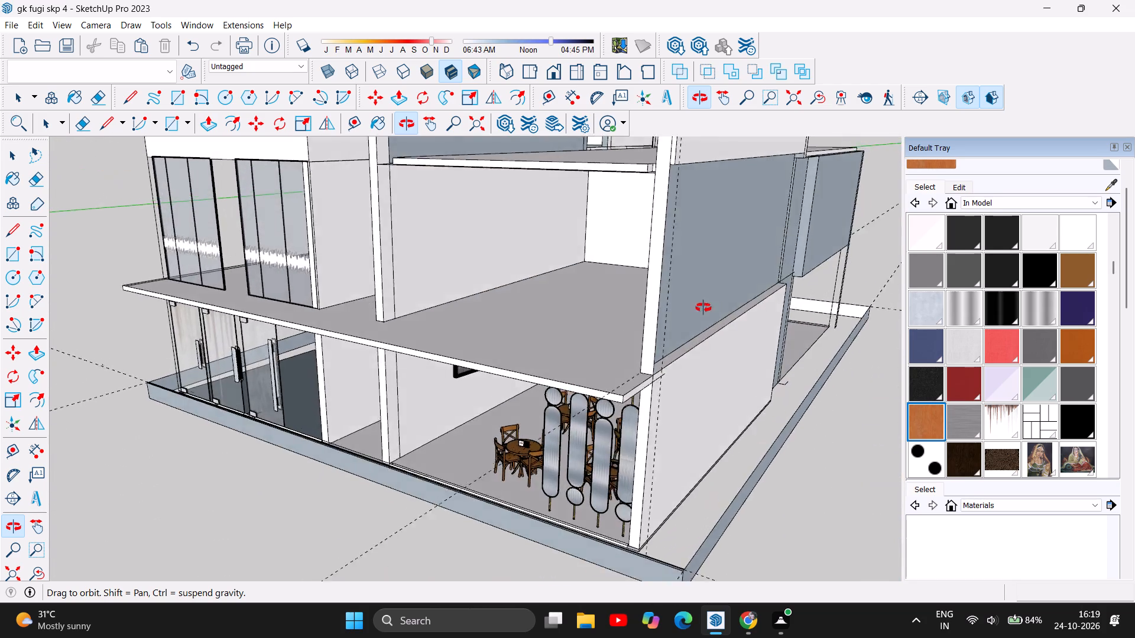
drag(703, 308, 789, 306)
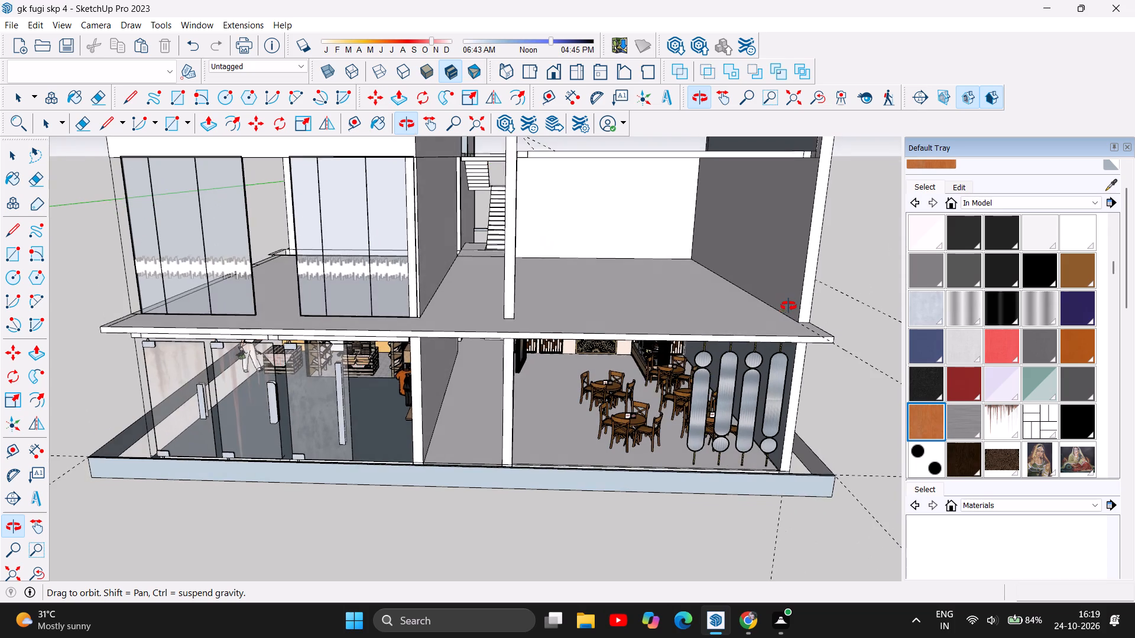
drag(789, 306, 742, 287)
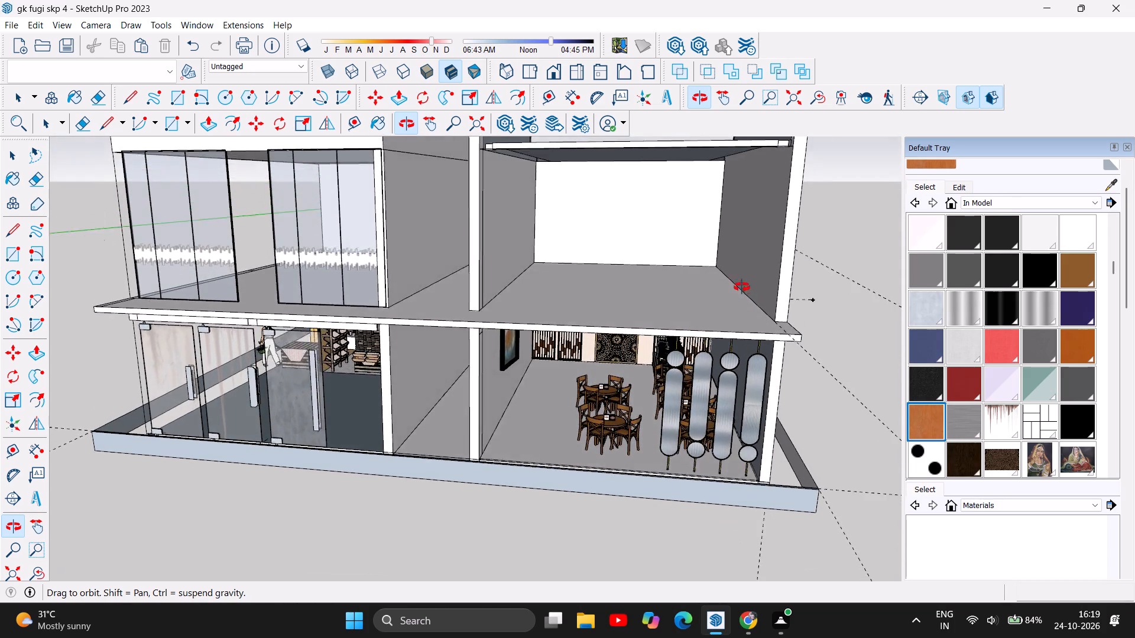
drag(742, 287, 685, 266)
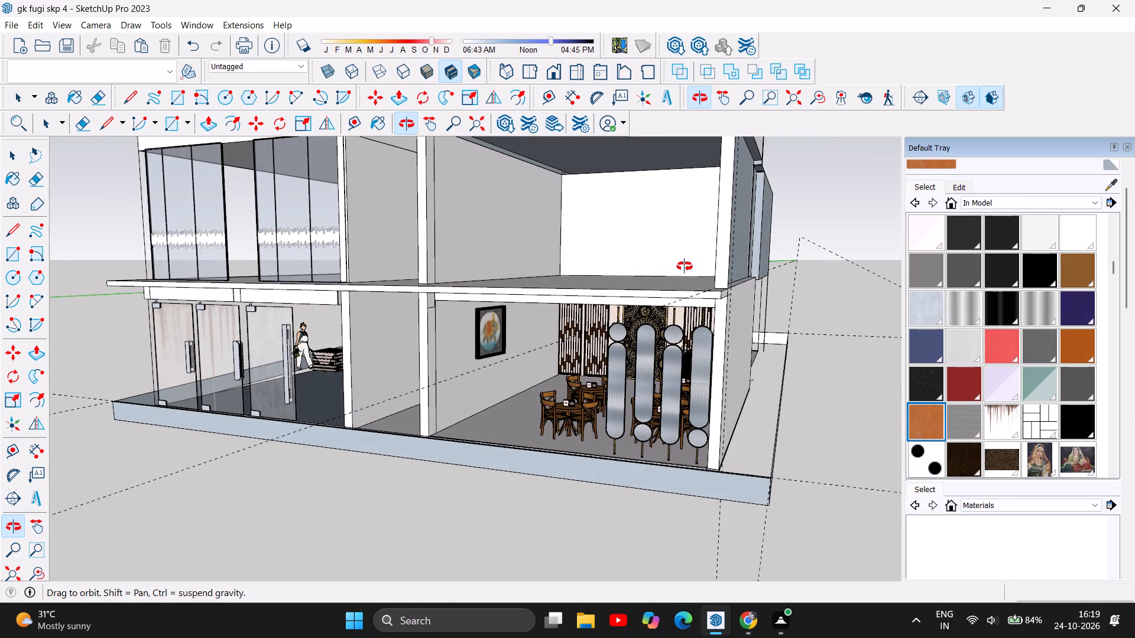
drag(685, 266, 651, 278)
scroll(761, 258, up, 3)
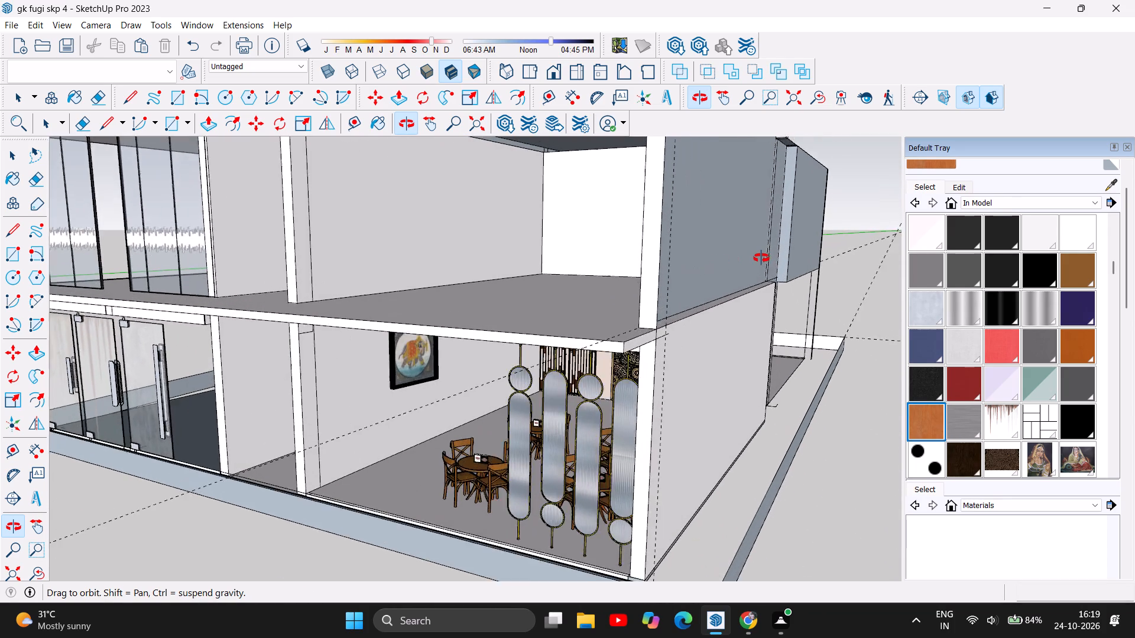
scroll(761, 258, up, 4)
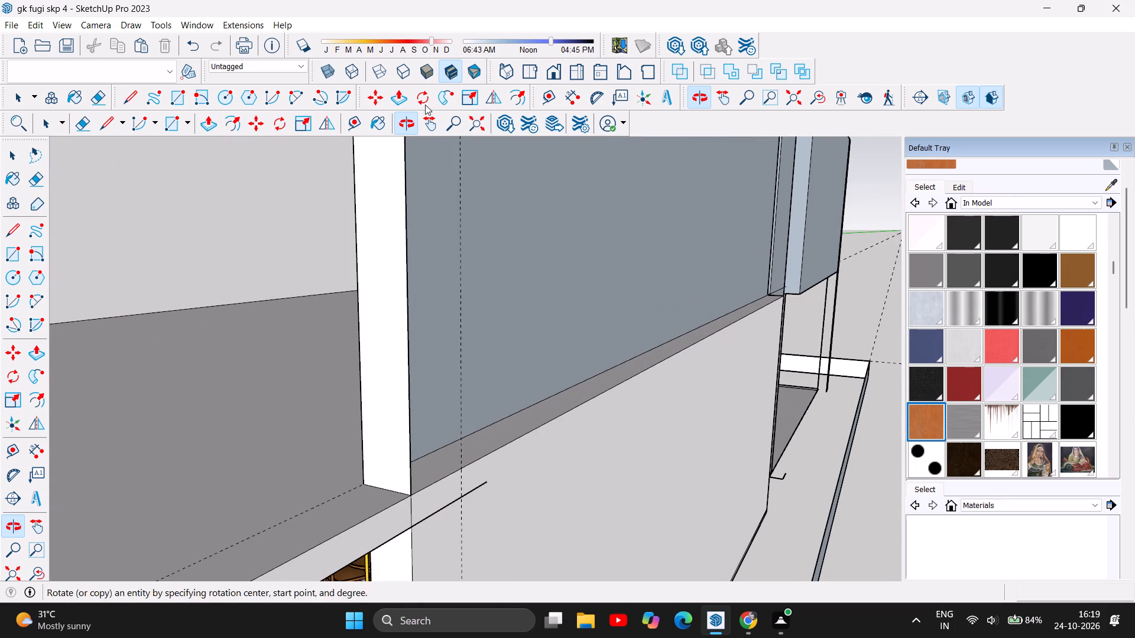
click(210, 124)
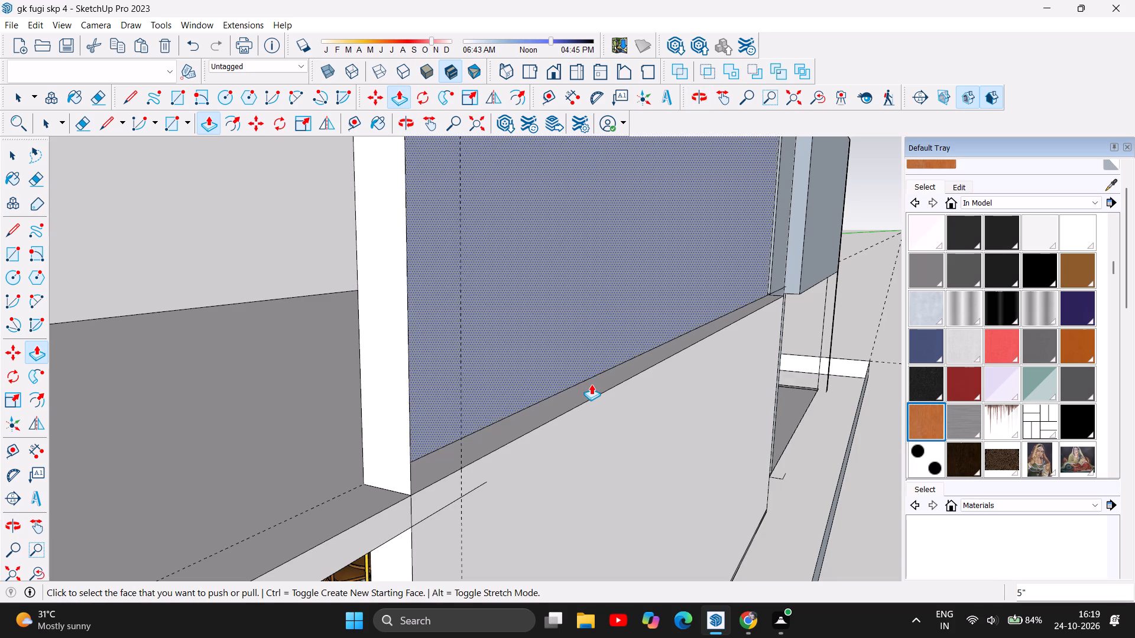
drag(591, 384, 591, 206)
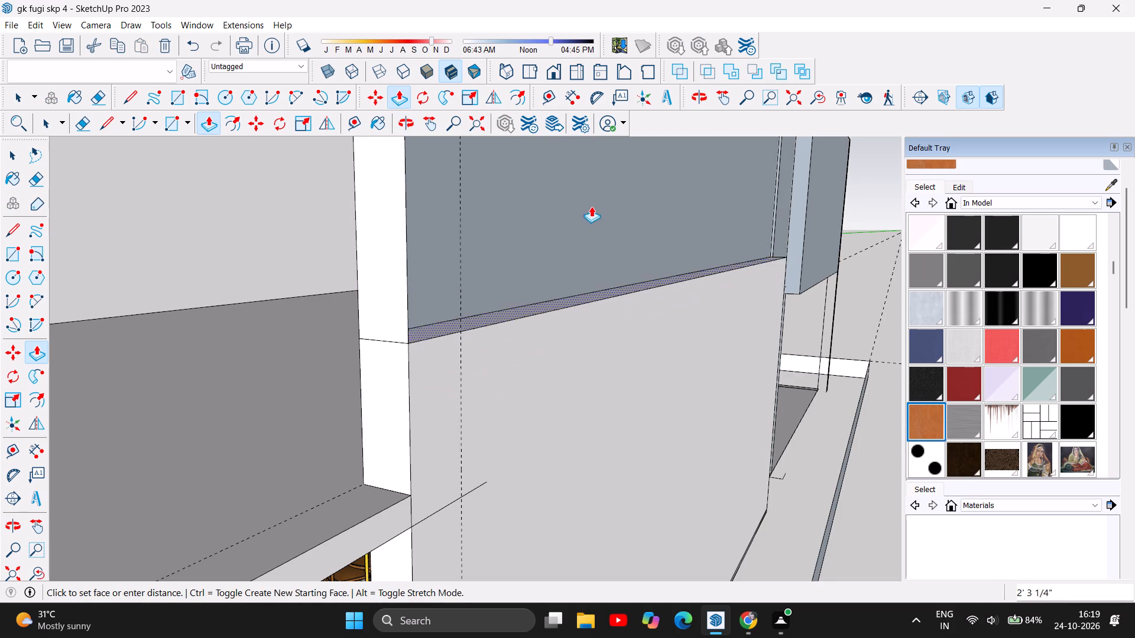
drag(591, 206, 591, 202)
Push/Pull the top of the raised outer dining-side wall up another 7' 2 5/16" to the roof slab's underside level.
scroll(563, 525, down, 5)
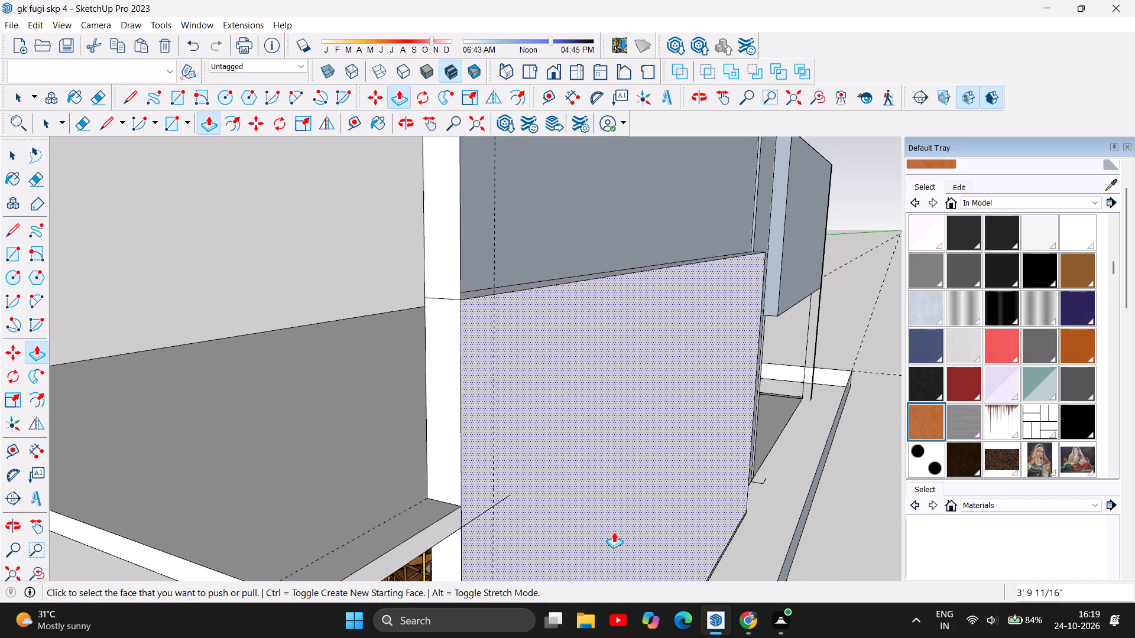
scroll(665, 516, down, 6)
scroll(689, 264, up, 1)
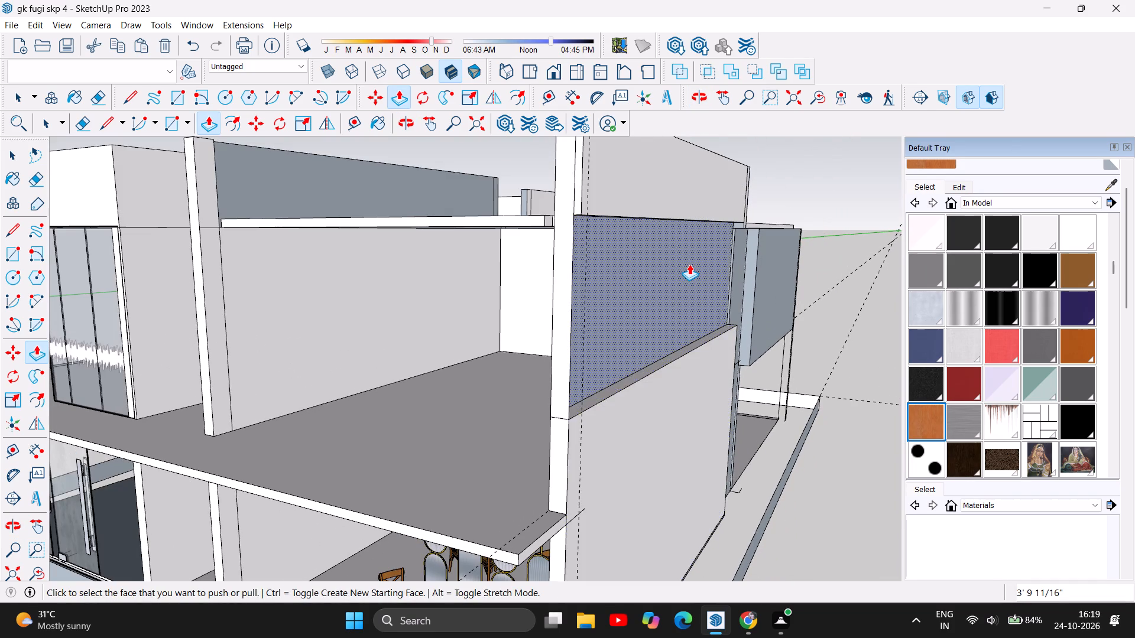
scroll(689, 264, up, 2)
drag(681, 377, 681, 365)
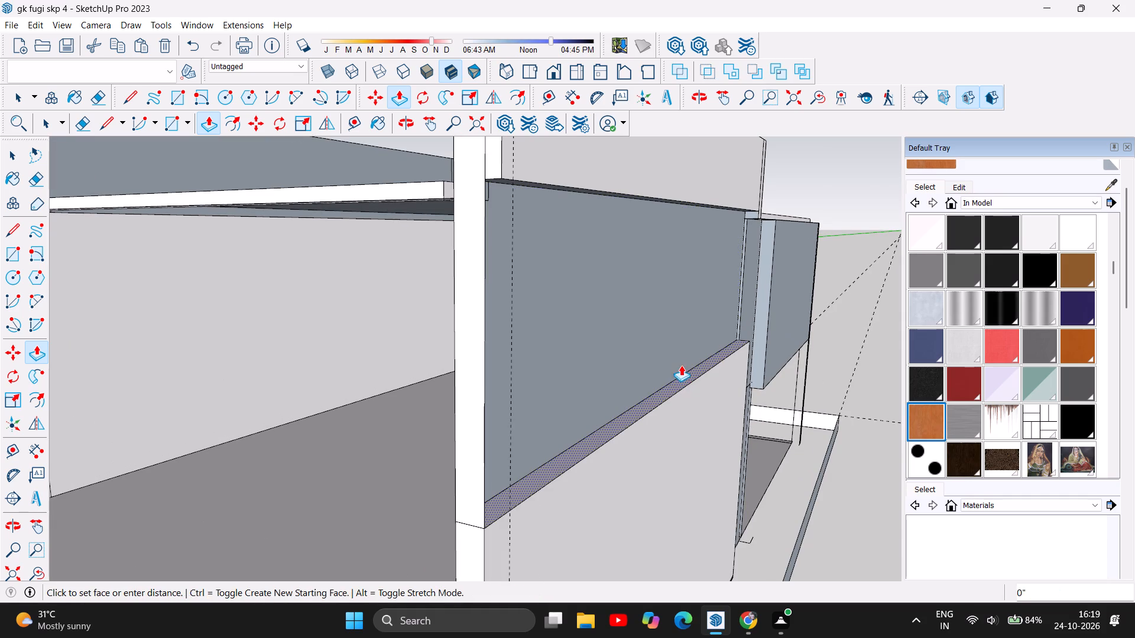
drag(681, 365, 651, 204)
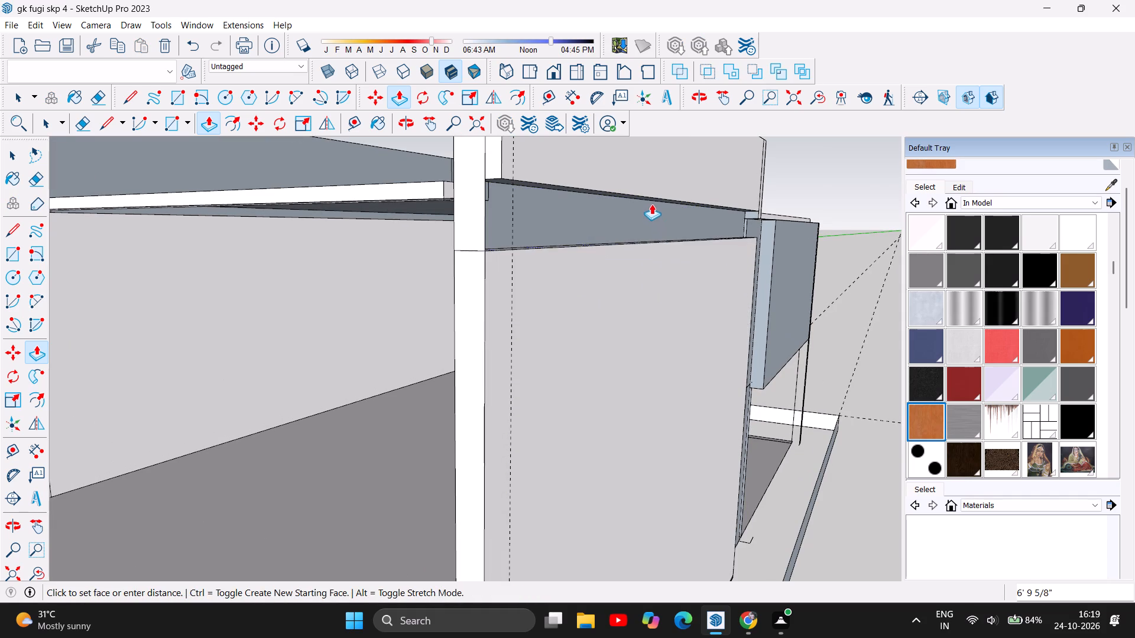
drag(651, 204, 643, 173)
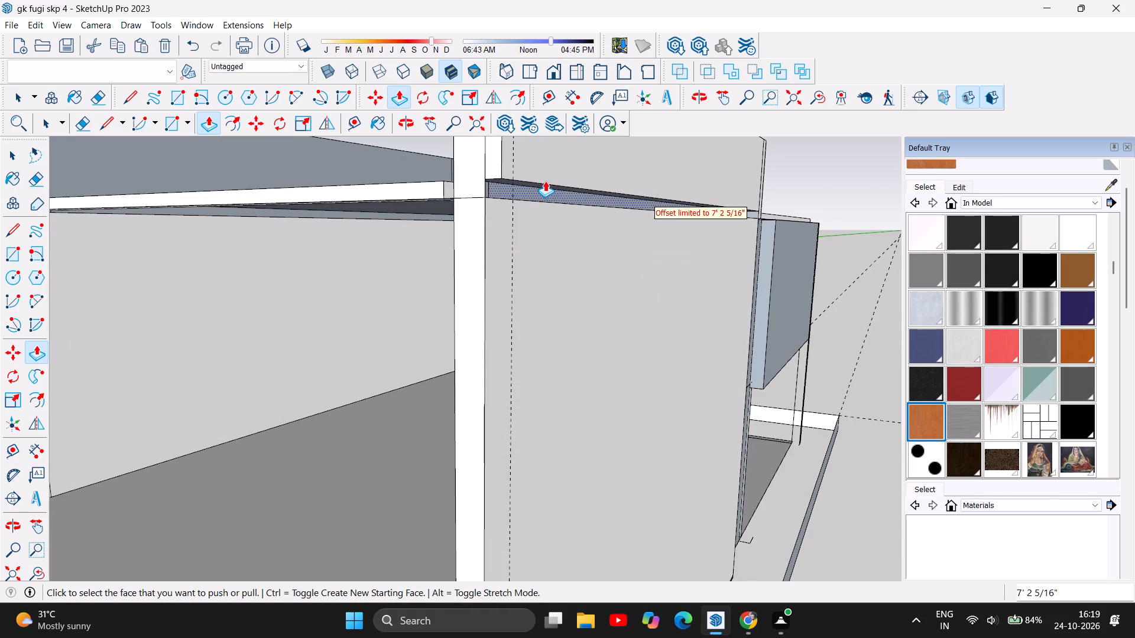
Push/Pull the recessed strip between the raised dining-side wall and the parapet above by about 2 1/8".
scroll(540, 177, up, 13)
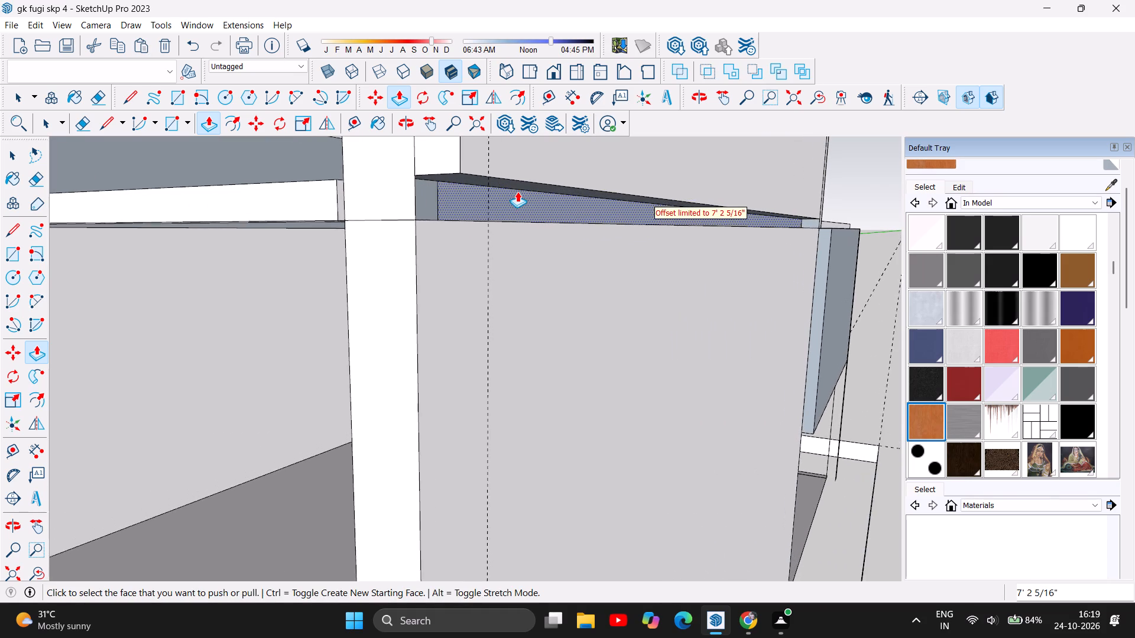
drag(492, 198, 527, 199)
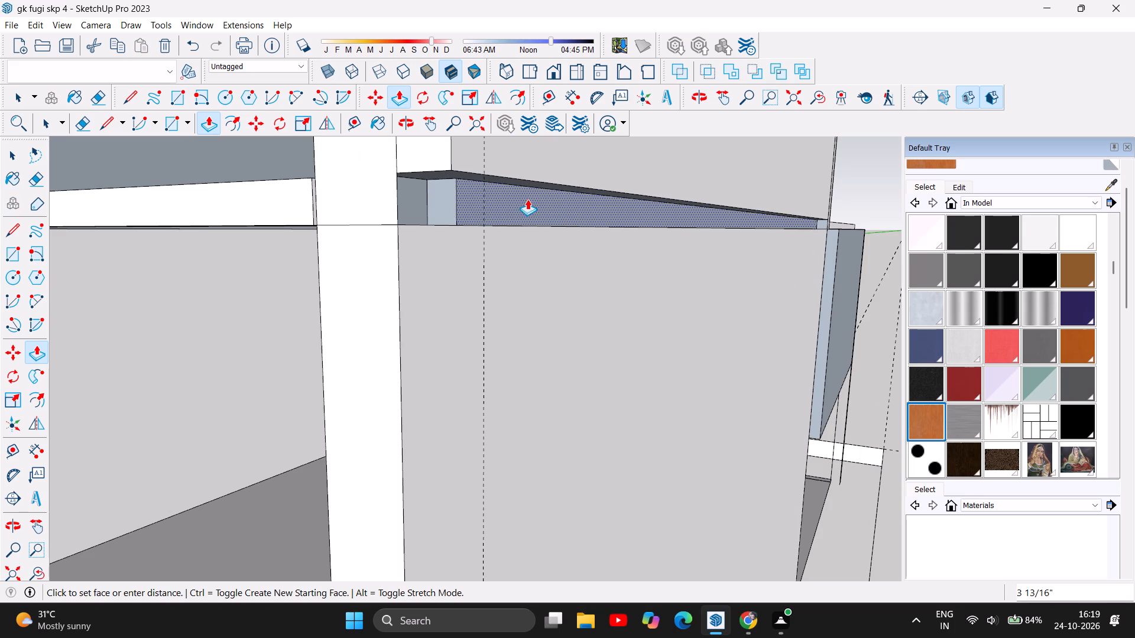
drag(527, 199, 523, 207)
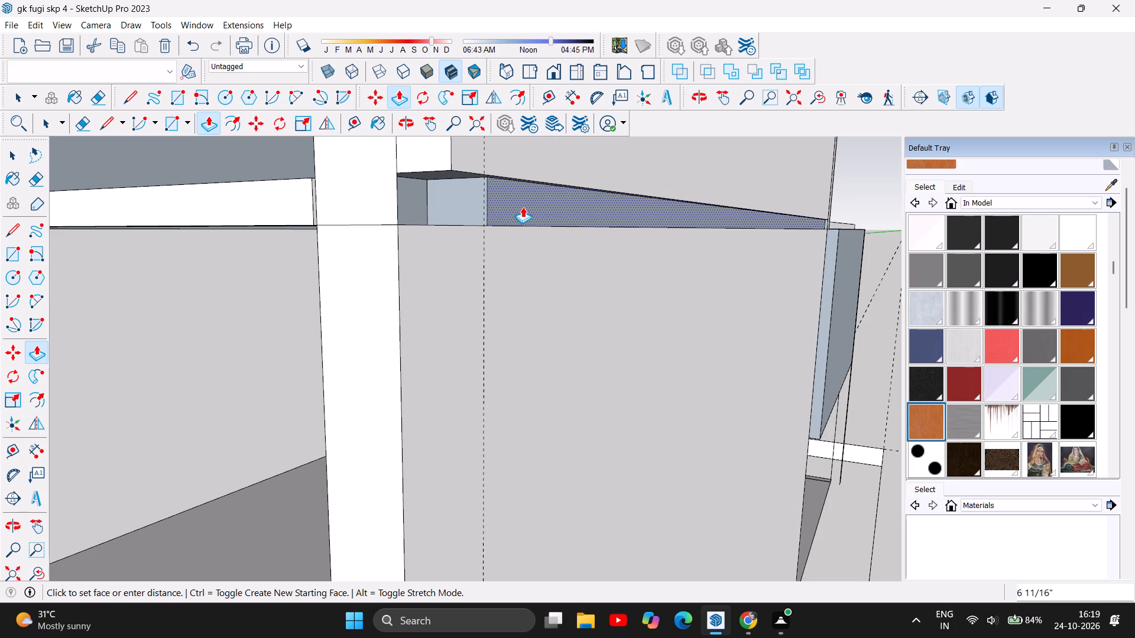
drag(523, 207, 478, 204)
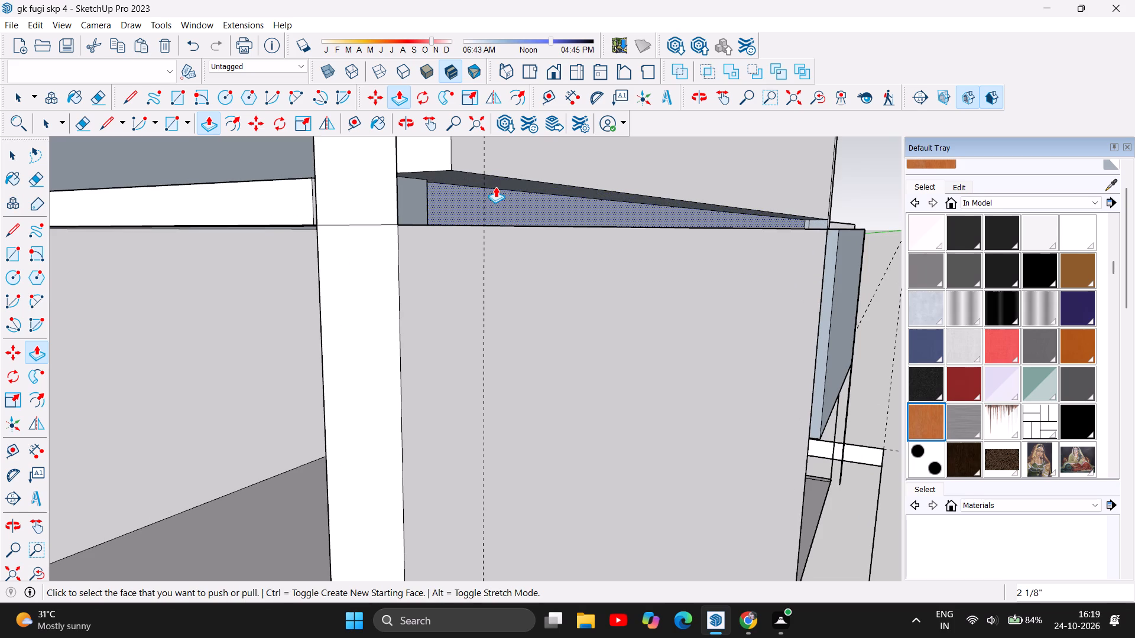
Push/Pull the underside of the dining-side parapet down 5" onto the top of the raised wall, closing the gap.
drag(495, 177, 491, 206)
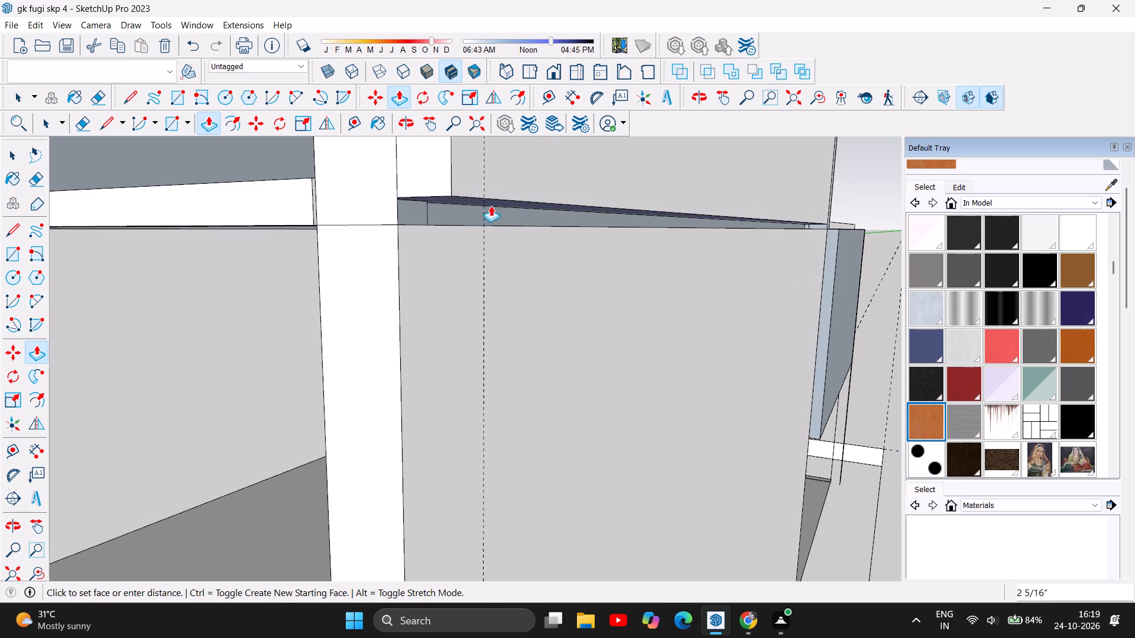
drag(491, 206, 488, 229)
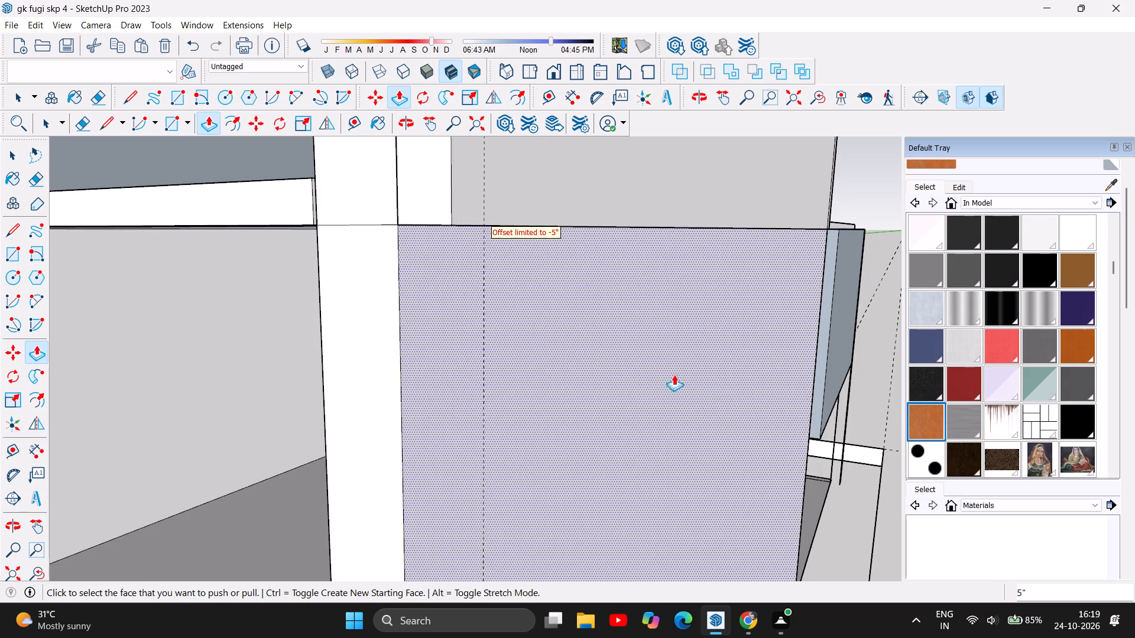
Examine the roof slab's front edge and corner notches, the raised dining-side wall and the front facade from several angles.
scroll(727, 393, down, 5)
scroll(828, 443, down, 6)
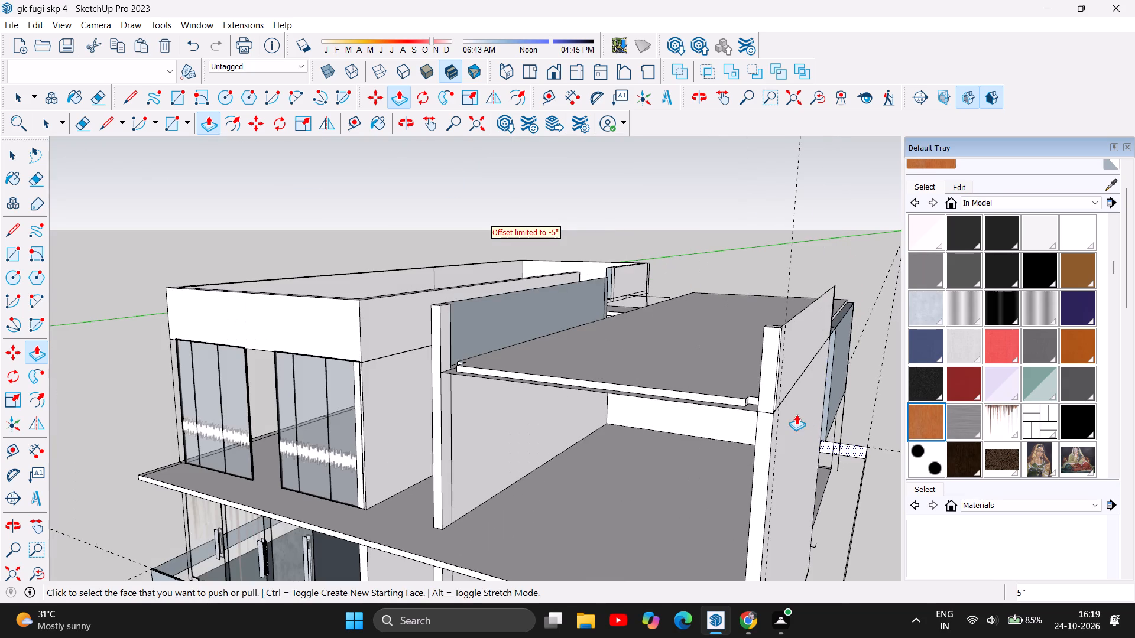
scroll(780, 401, up, 8)
scroll(583, 383, up, 5)
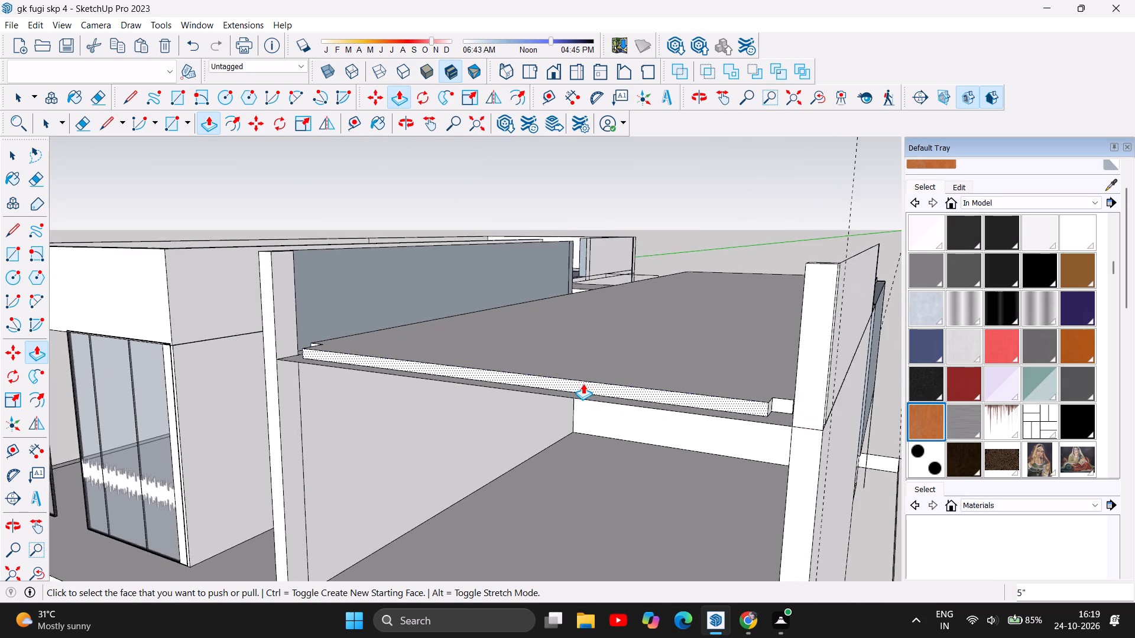
scroll(583, 383, up, 1)
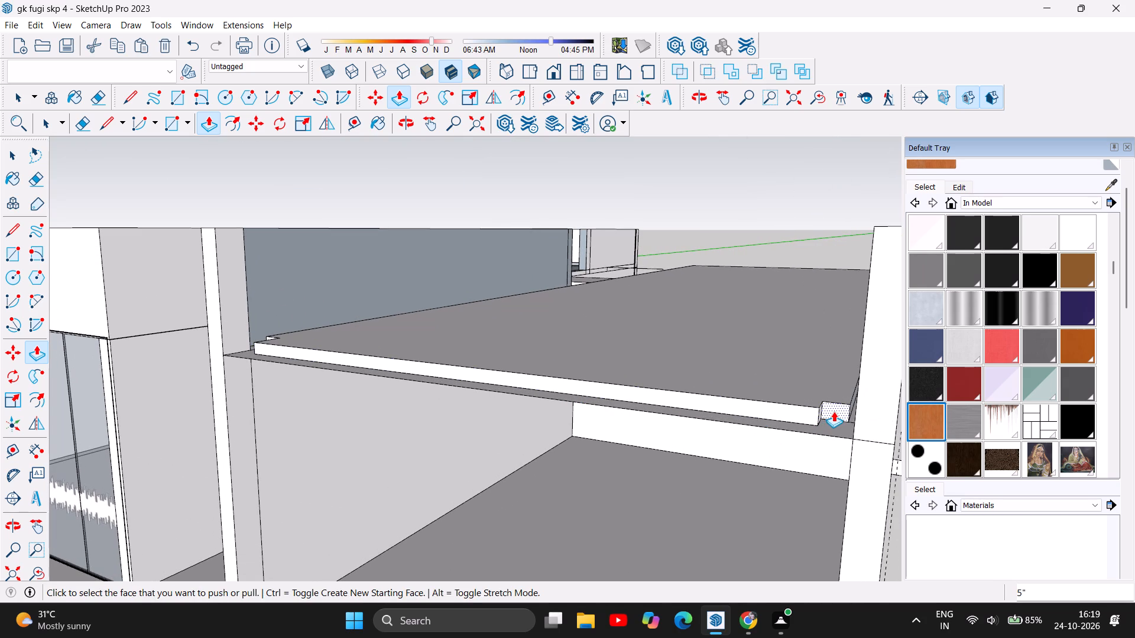
click(406, 125)
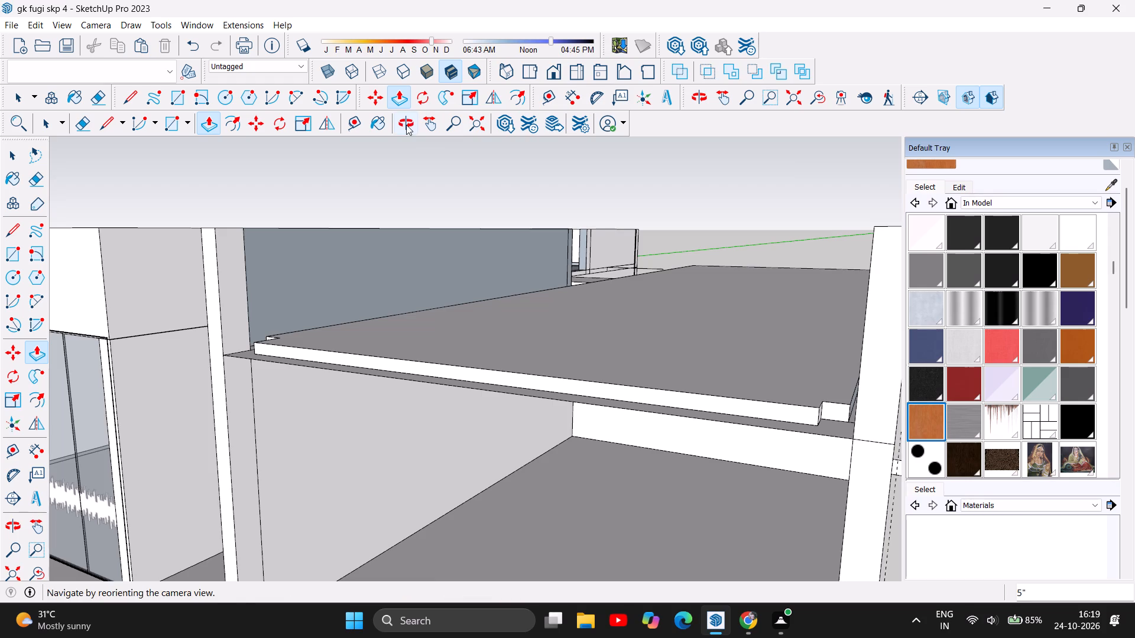
drag(565, 361, 579, 379)
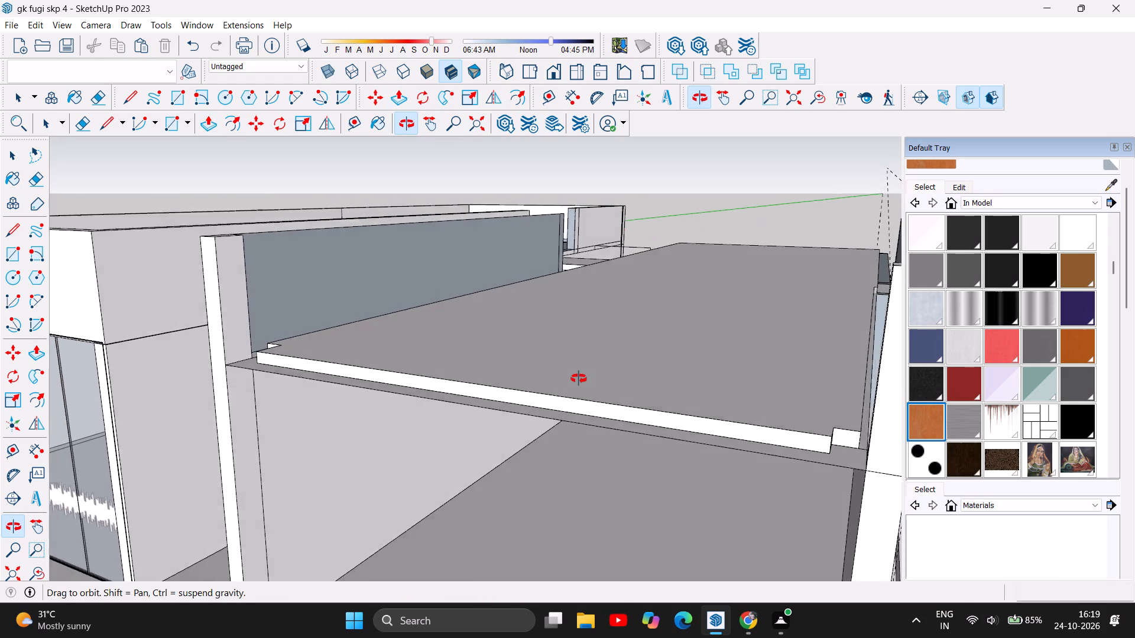
drag(579, 379, 566, 427)
scroll(552, 389, down, 2)
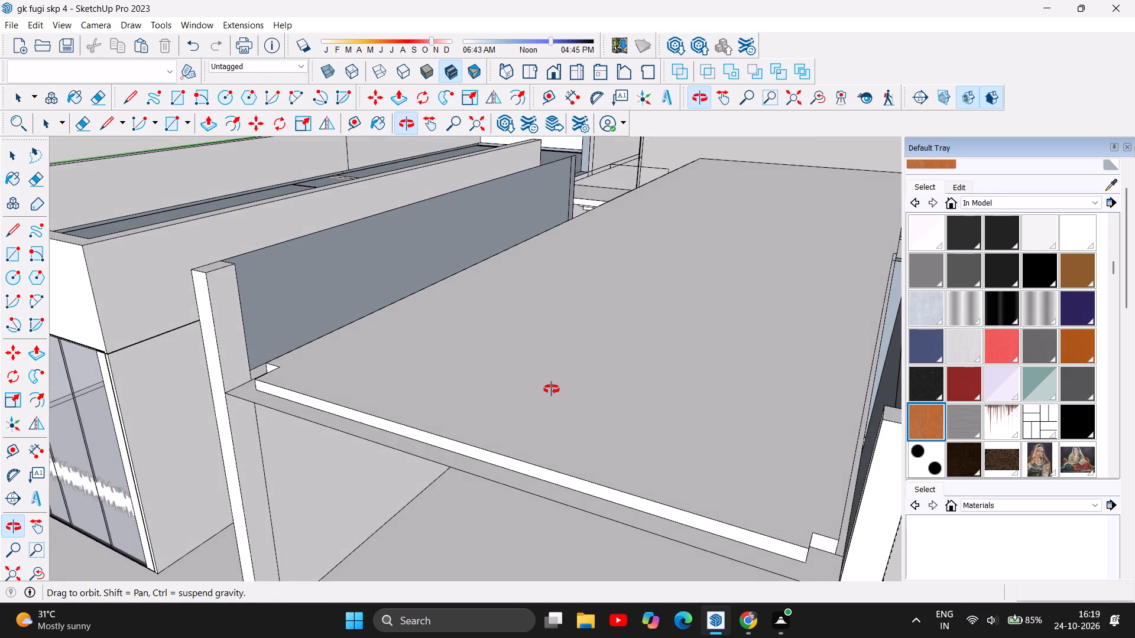
scroll(552, 389, down, 3)
drag(658, 419, 738, 469)
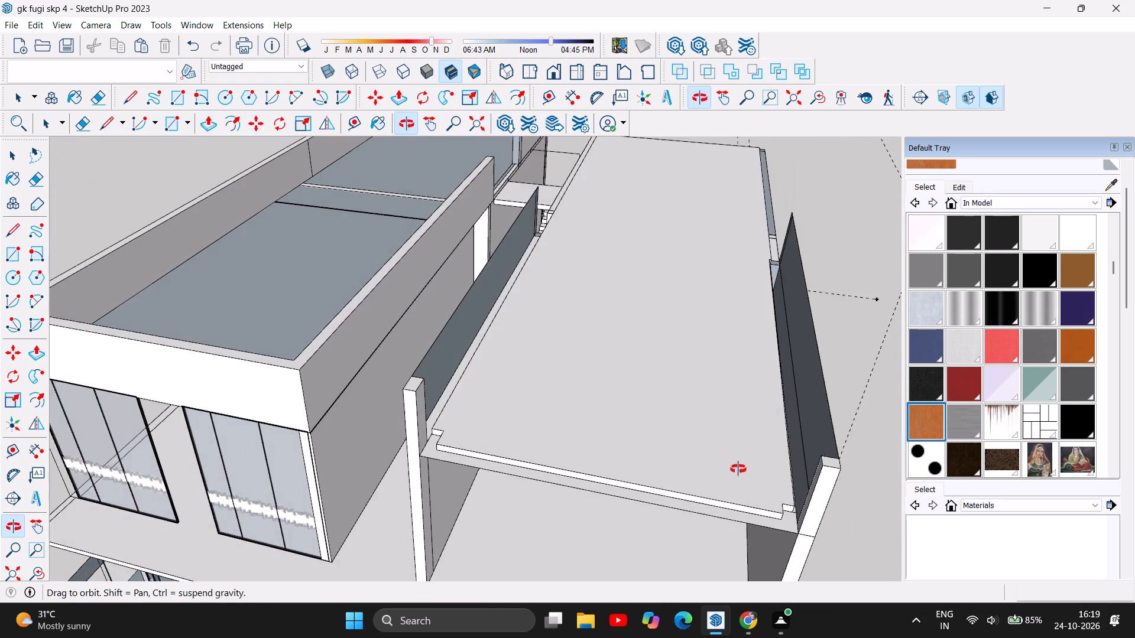
drag(738, 469, 650, 497)
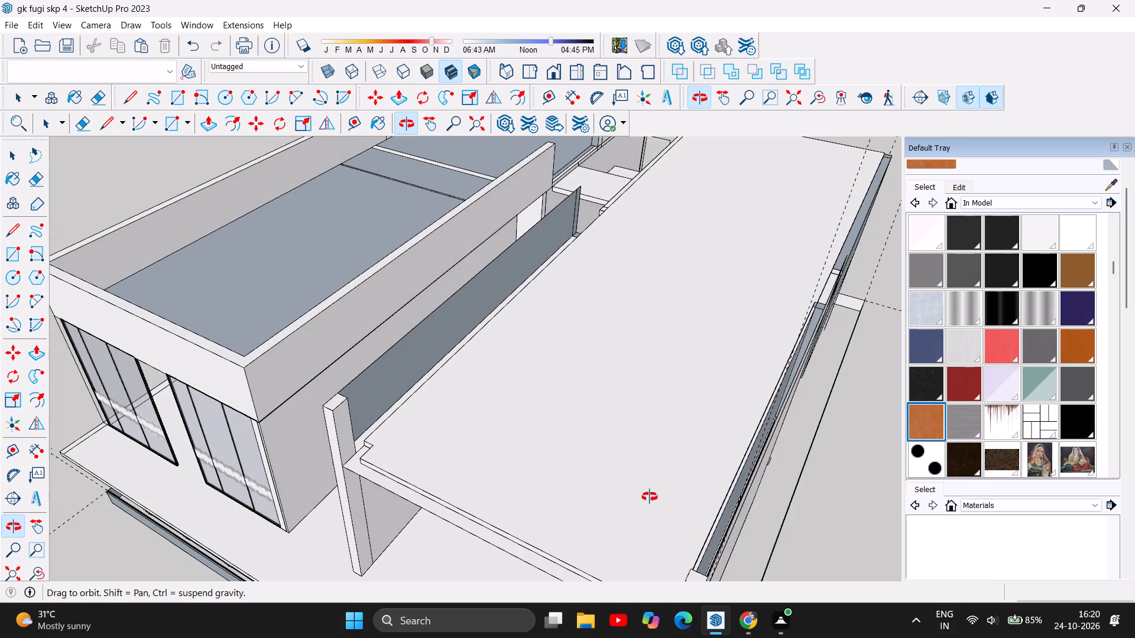
drag(650, 497, 655, 510)
drag(716, 438, 695, 418)
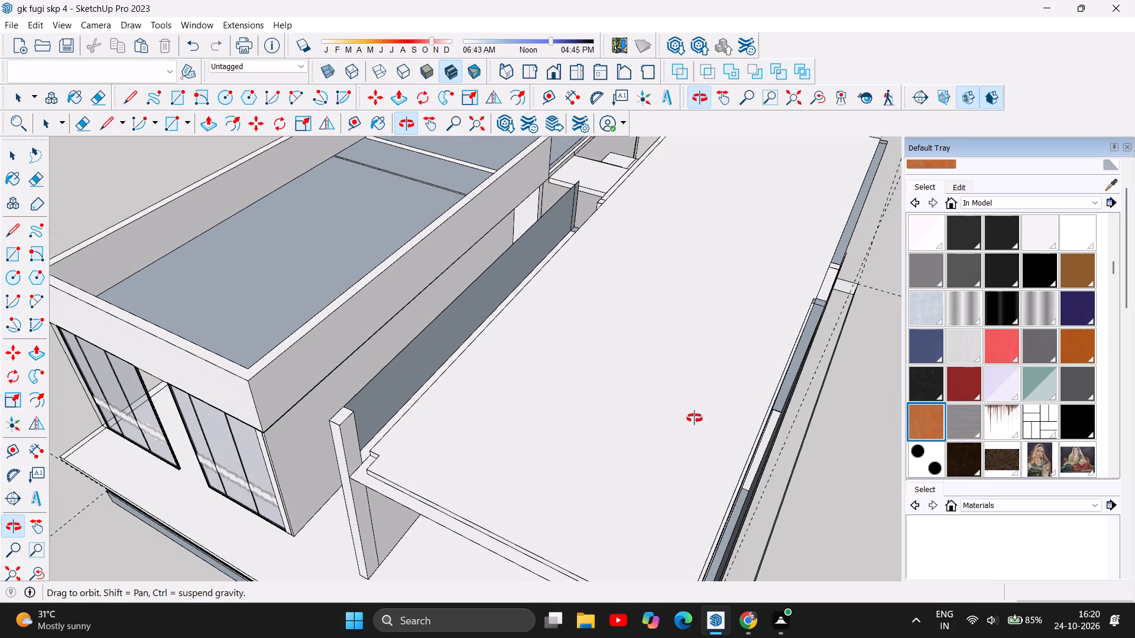
drag(695, 418, 455, 282)
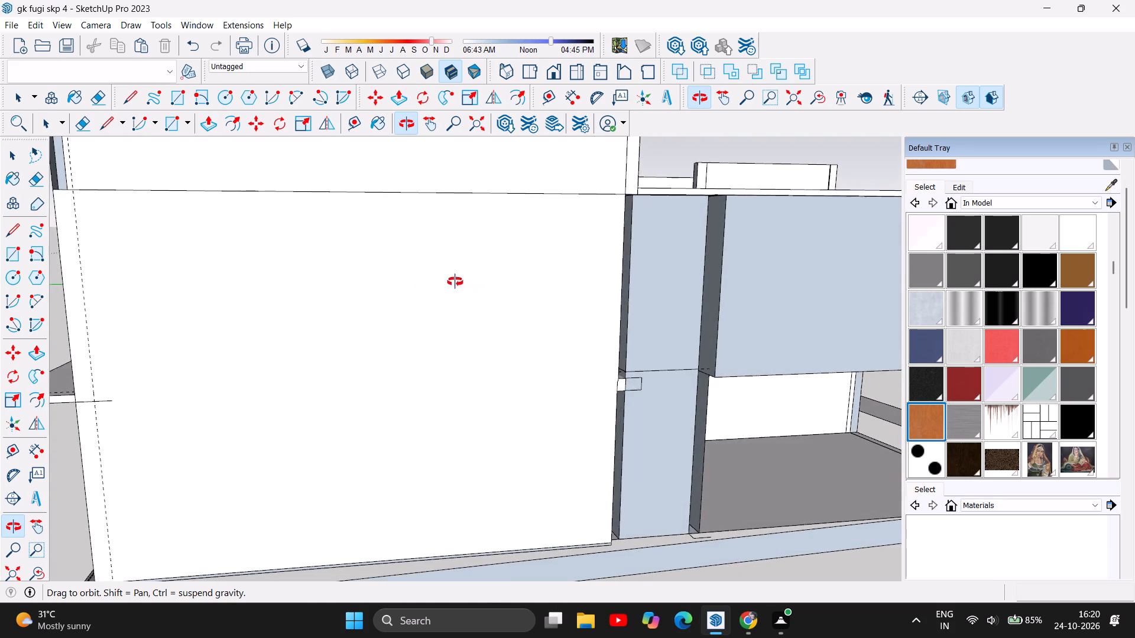
drag(455, 282, 751, 301)
drag(714, 388, 699, 314)
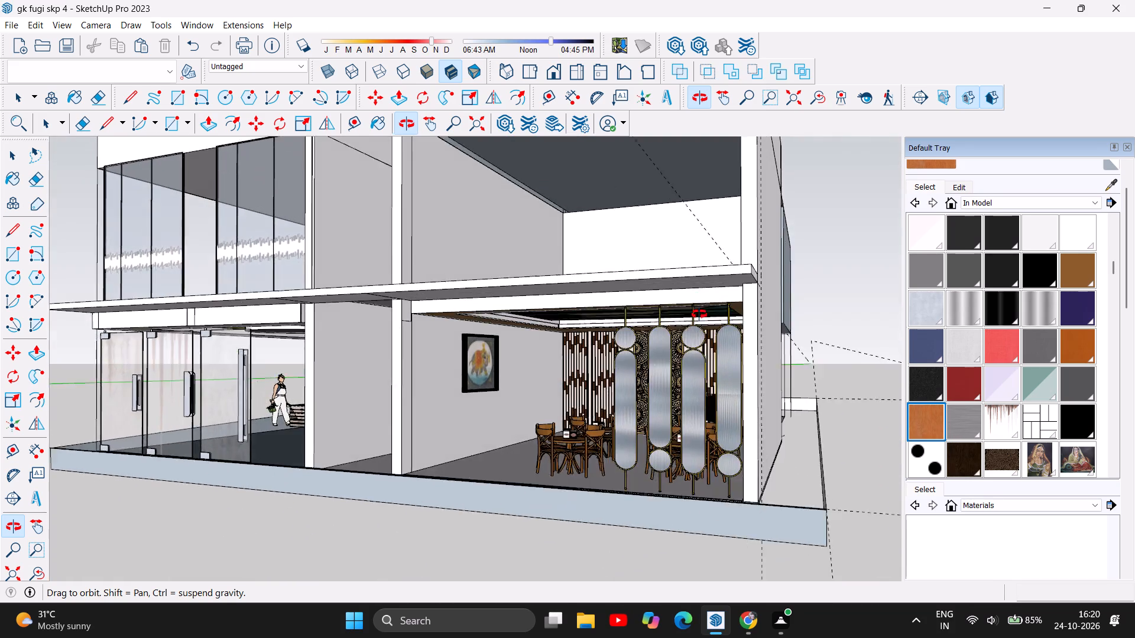
drag(699, 314, 690, 426)
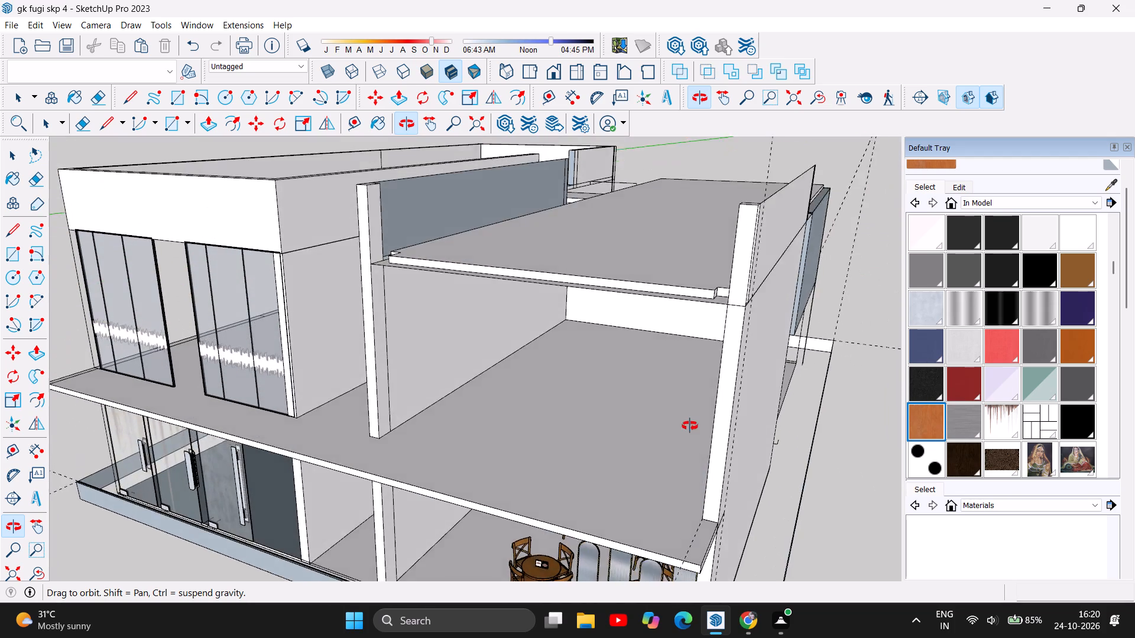
drag(690, 426, 682, 503)
drag(591, 333, 587, 341)
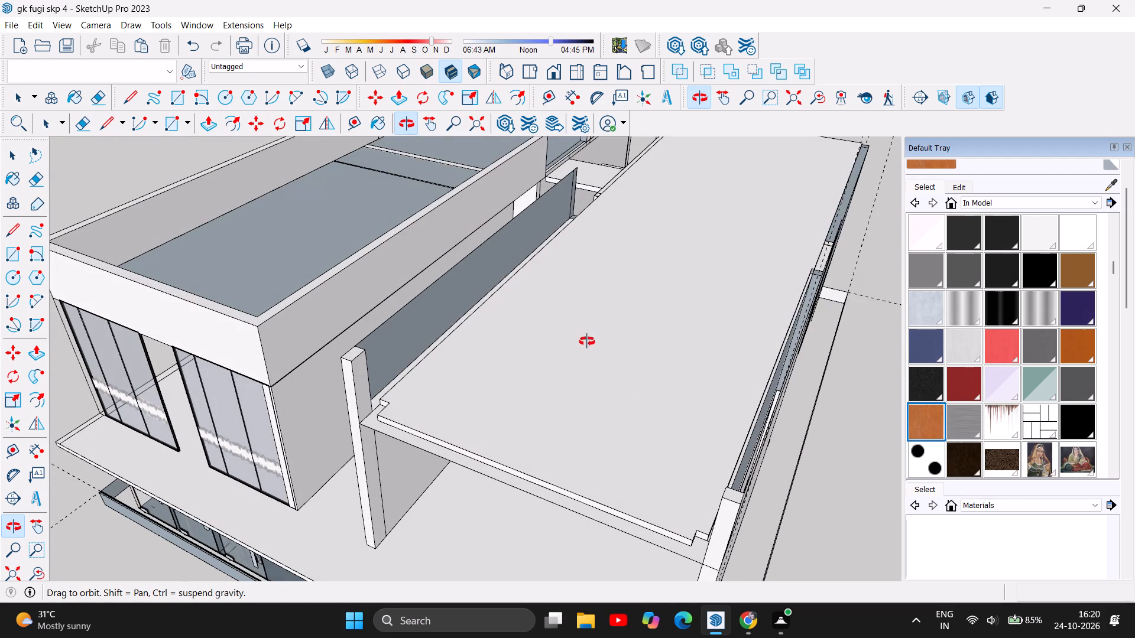
drag(587, 341, 586, 405)
scroll(397, 239, down, 6)
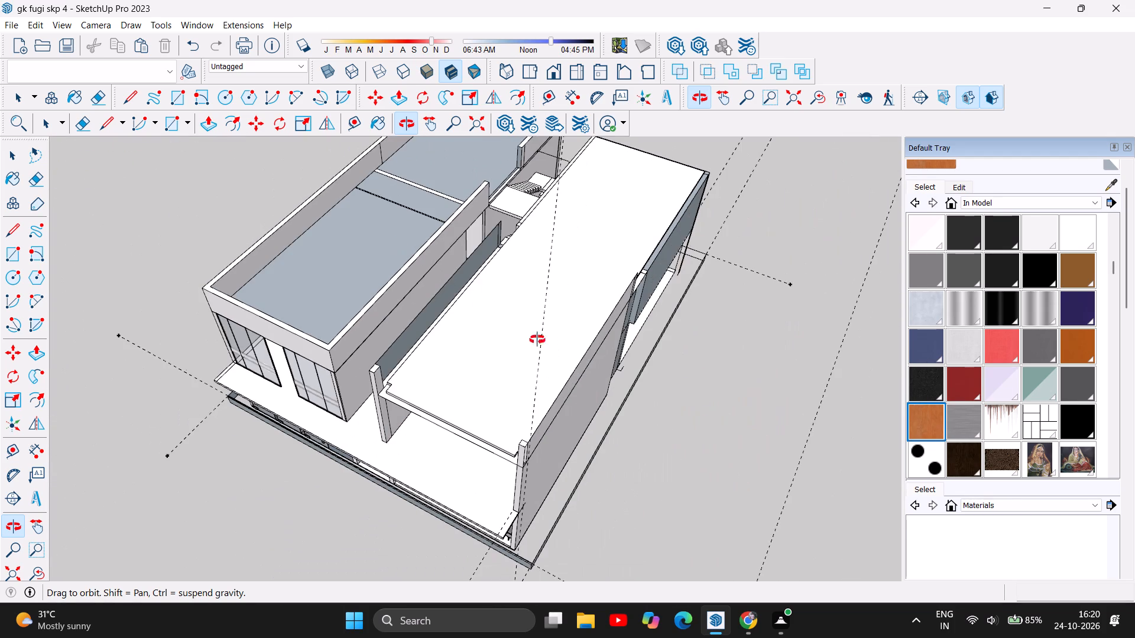
Push/Pull the narrow top face of the outer dining-side wall along the roof slab's edge by 10' 10".
drag(548, 343, 597, 411)
scroll(601, 411, up, 4)
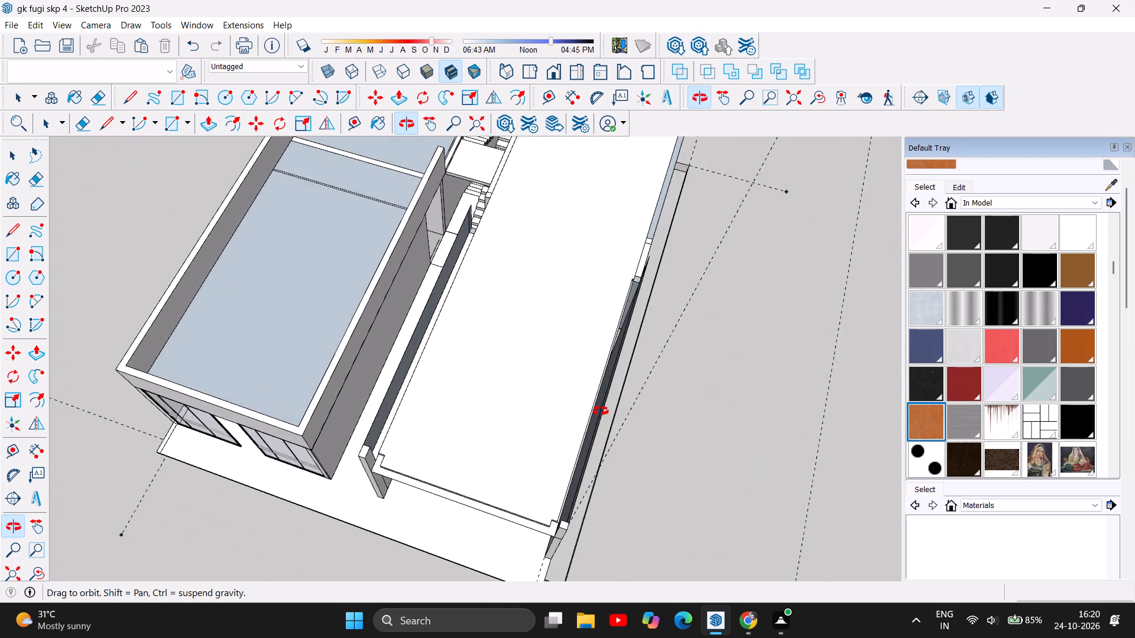
scroll(601, 411, up, 18)
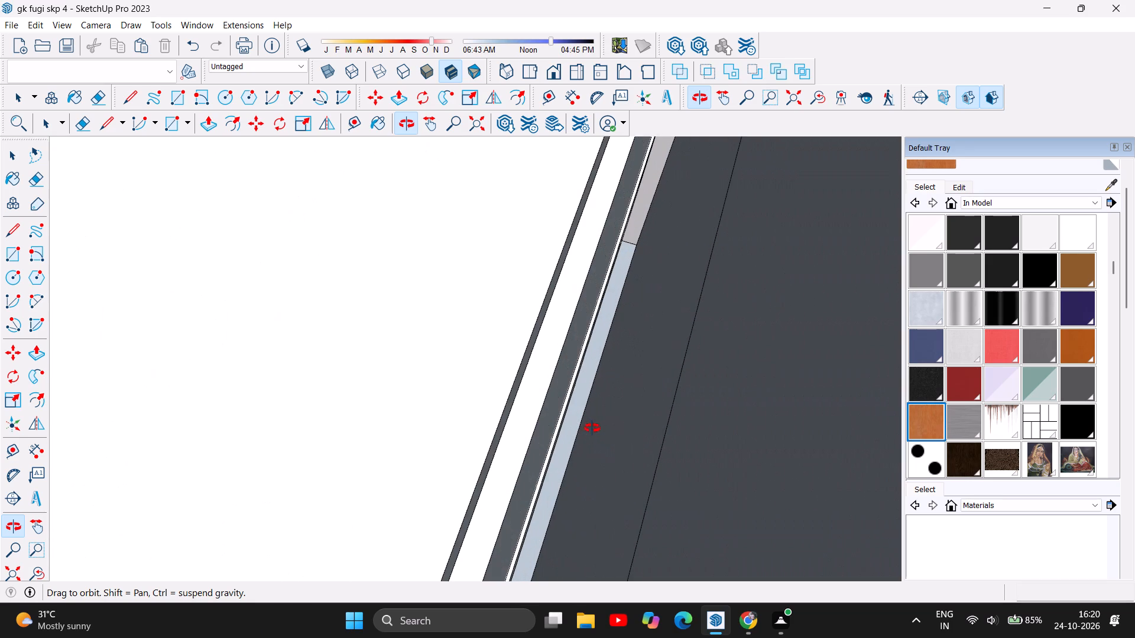
click(206, 128)
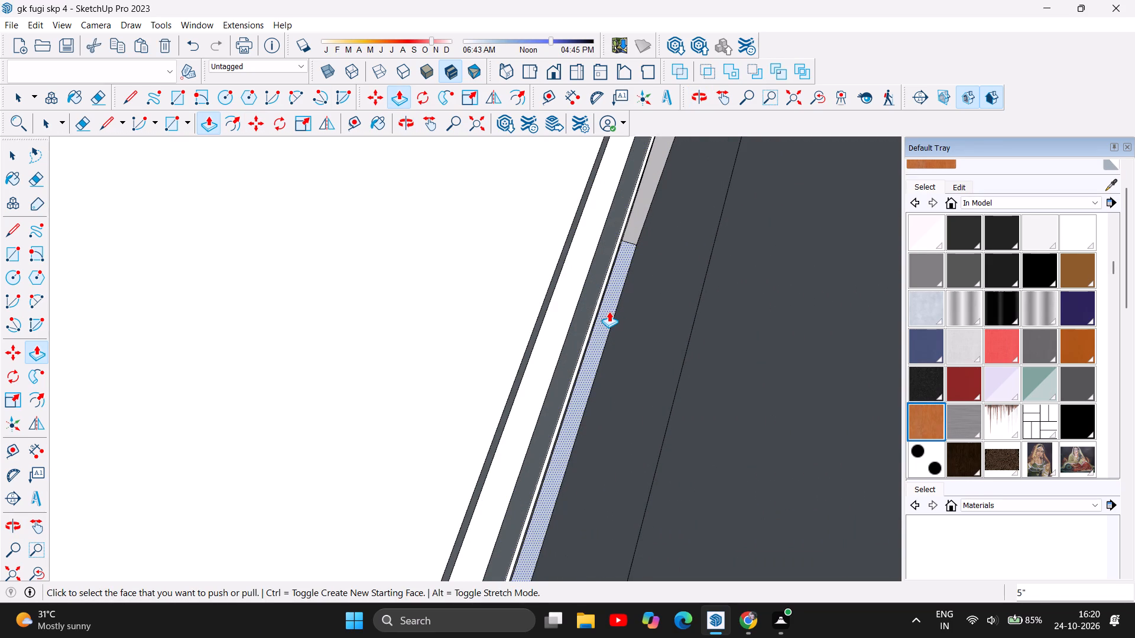
drag(609, 311, 751, 124)
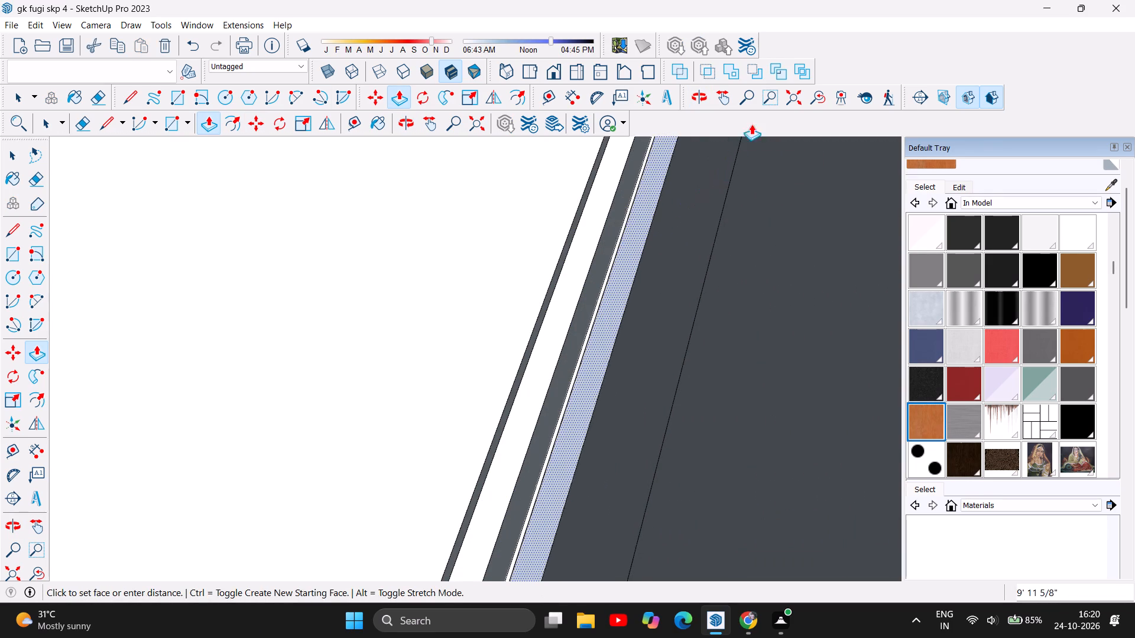
drag(751, 124, 782, 84)
Push/Pull the narrow side face along the roof-edge gap about 7/8" outward to close the gap beside the outer wall.
scroll(601, 292, up, 3)
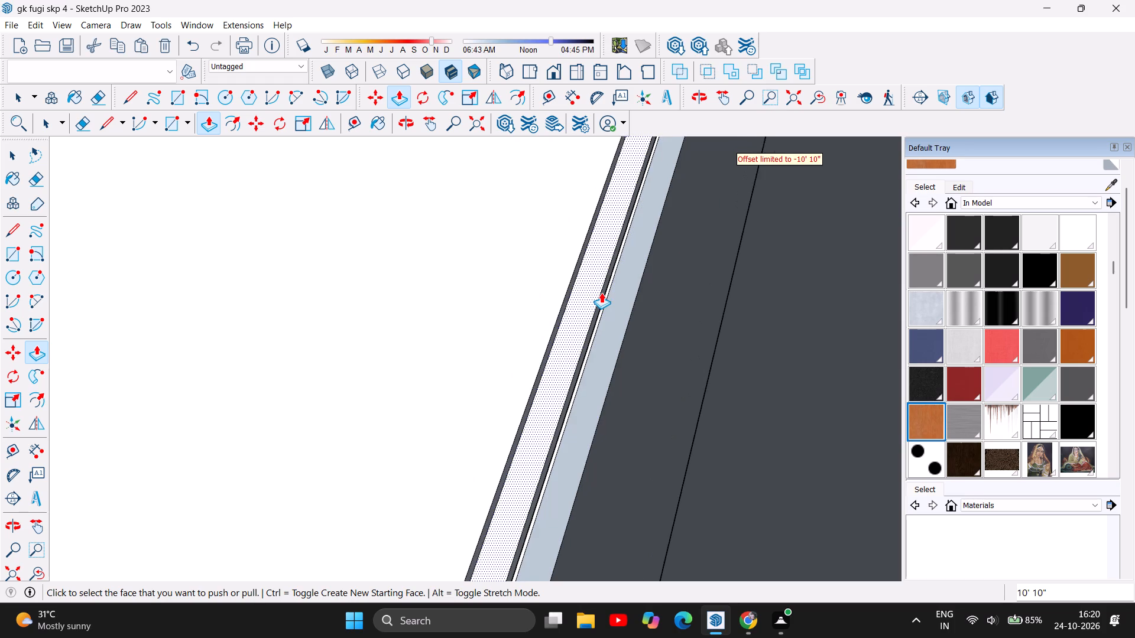
scroll(601, 292, up, 9)
scroll(601, 292, down, 1)
scroll(599, 321, up, 6)
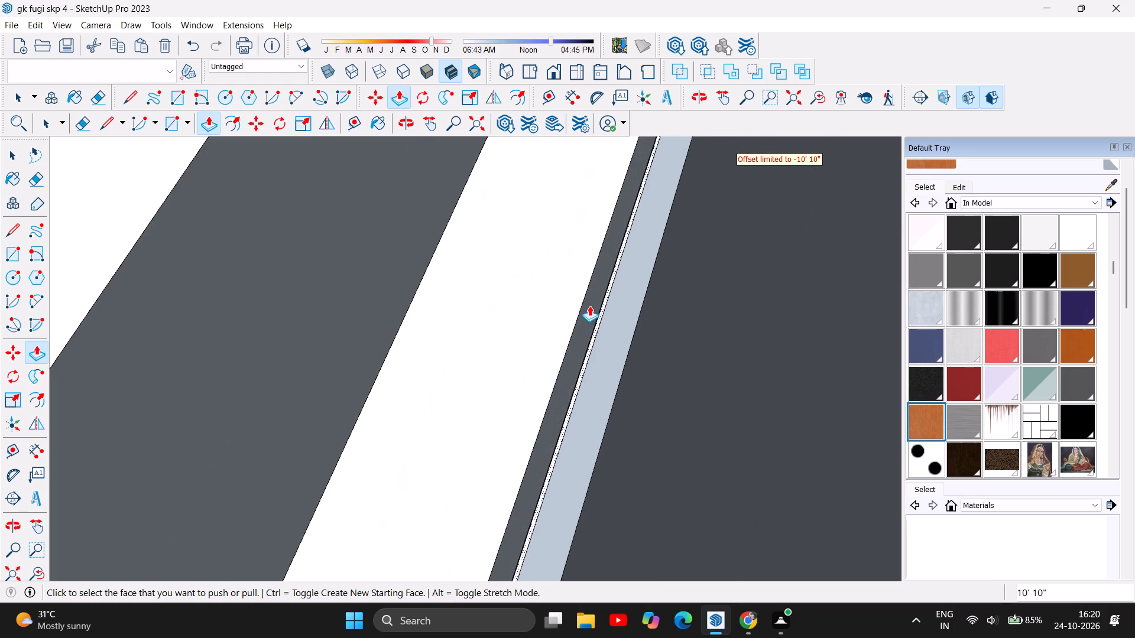
drag(586, 297, 644, 314)
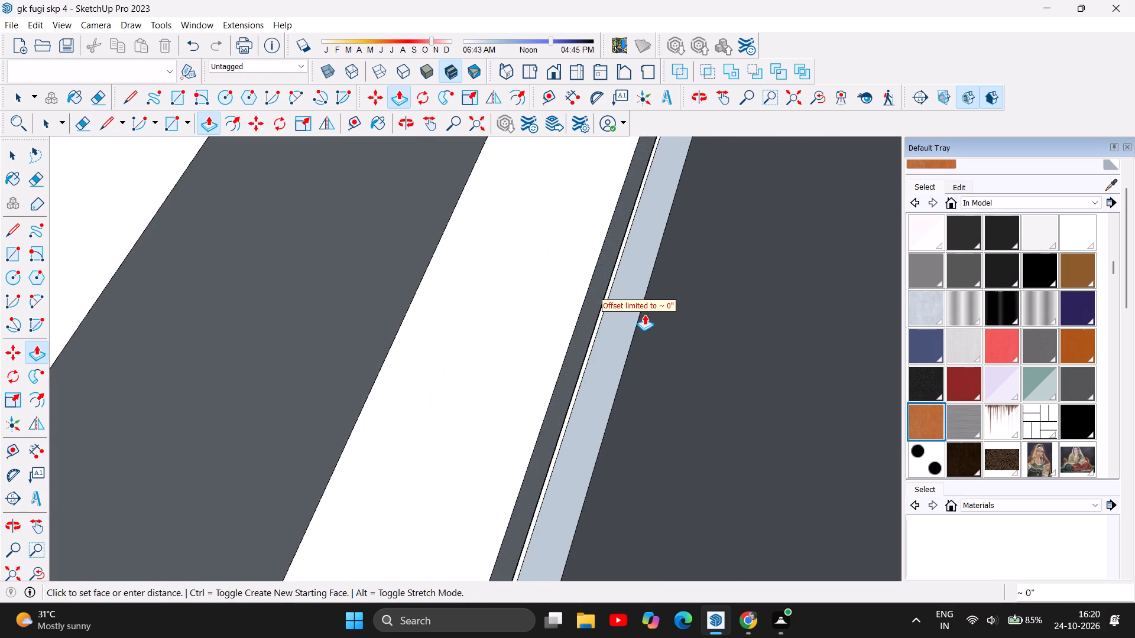
drag(644, 314, 646, 314)
drag(591, 304, 618, 313)
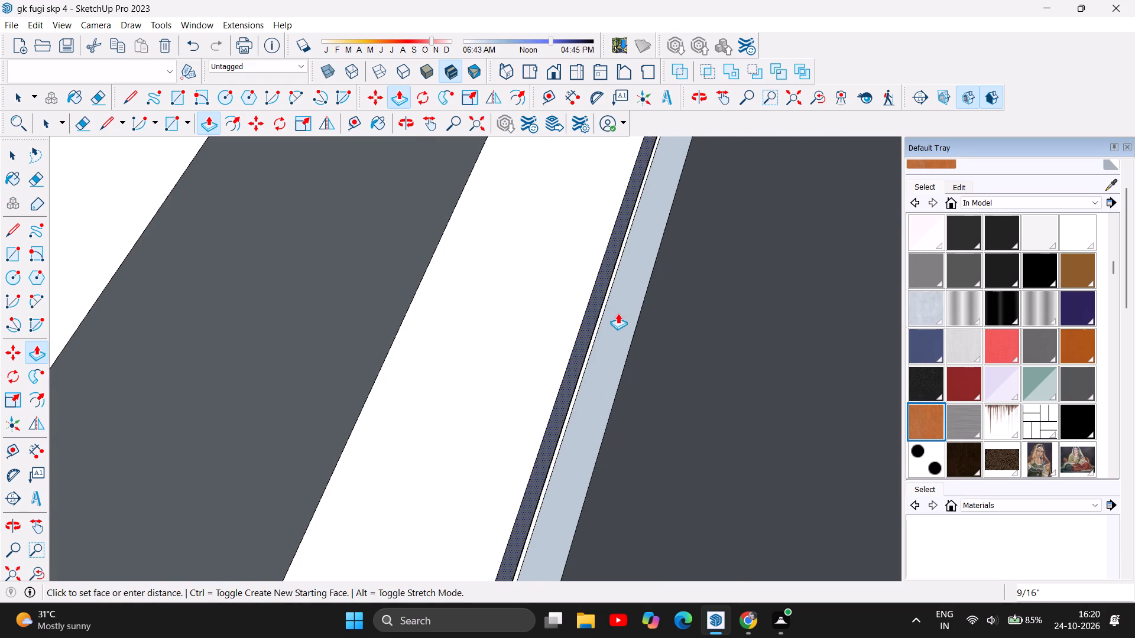
drag(618, 313, 630, 317)
Push/Pull the white strip along the dining-side roof edge up 5" to the level of the roof slab's top.
scroll(586, 372, down, 5)
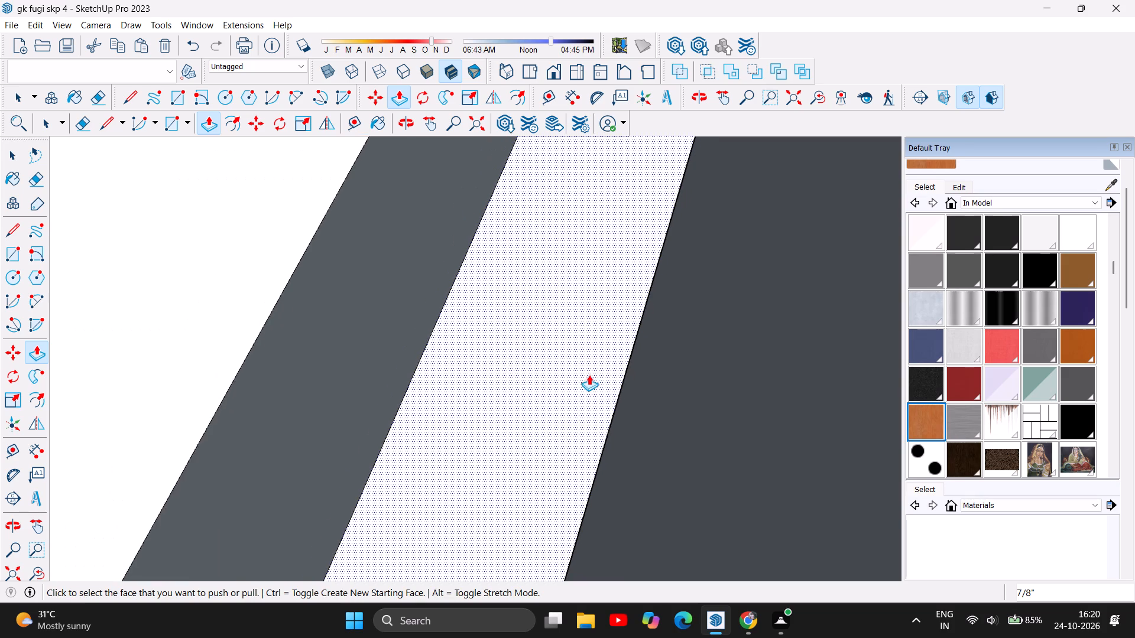
scroll(589, 375, down, 17)
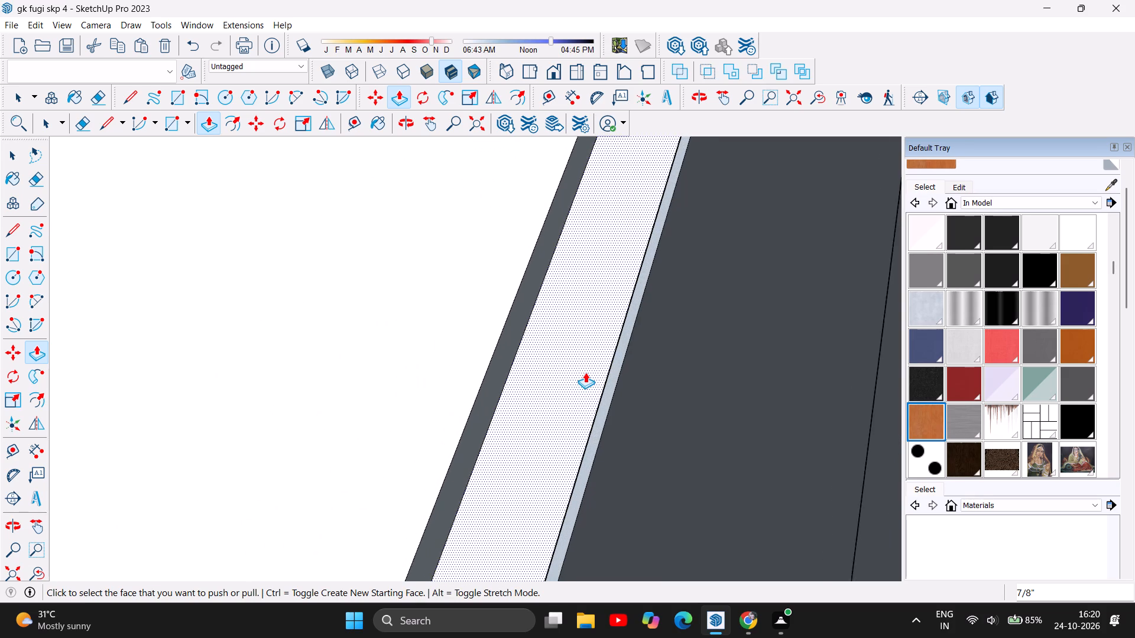
scroll(586, 373, down, 19)
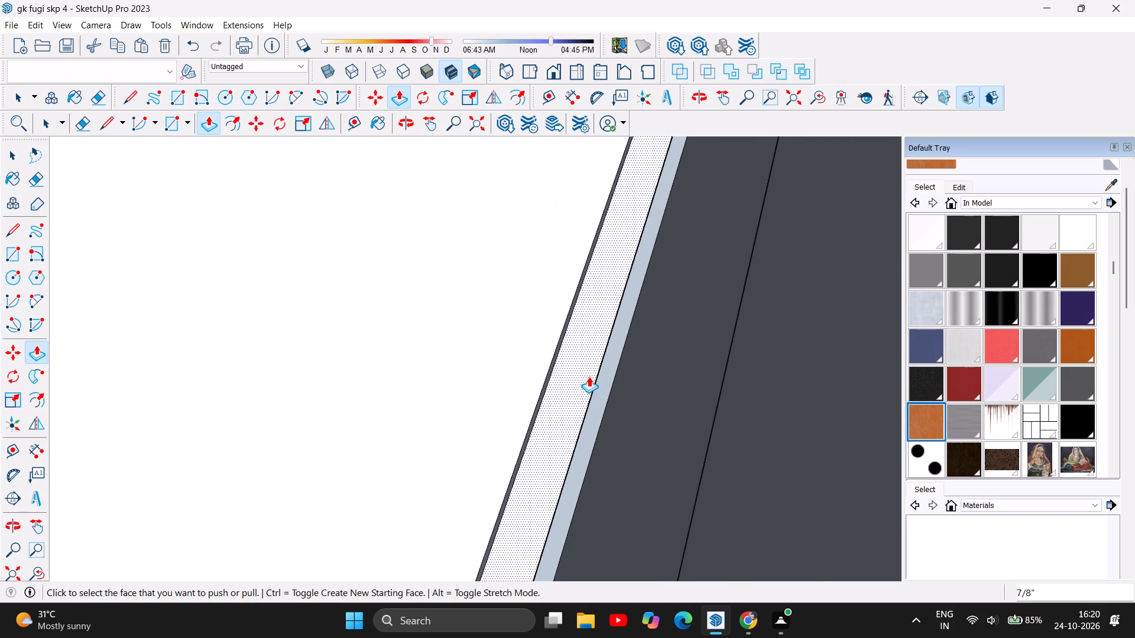
scroll(589, 376, down, 5)
drag(582, 380, 666, 269)
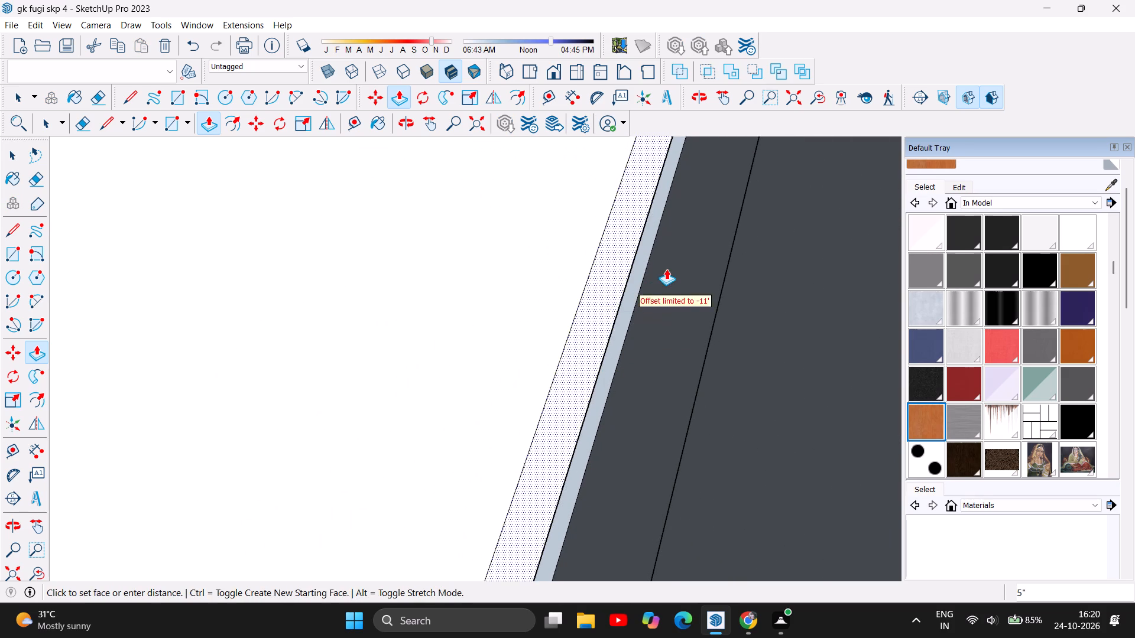
drag(666, 269, 719, 259)
Push/Pull the outer dining-side wall's narrow top strip beside the roof slab by about 8' 5/16".
scroll(608, 363, up, 1)
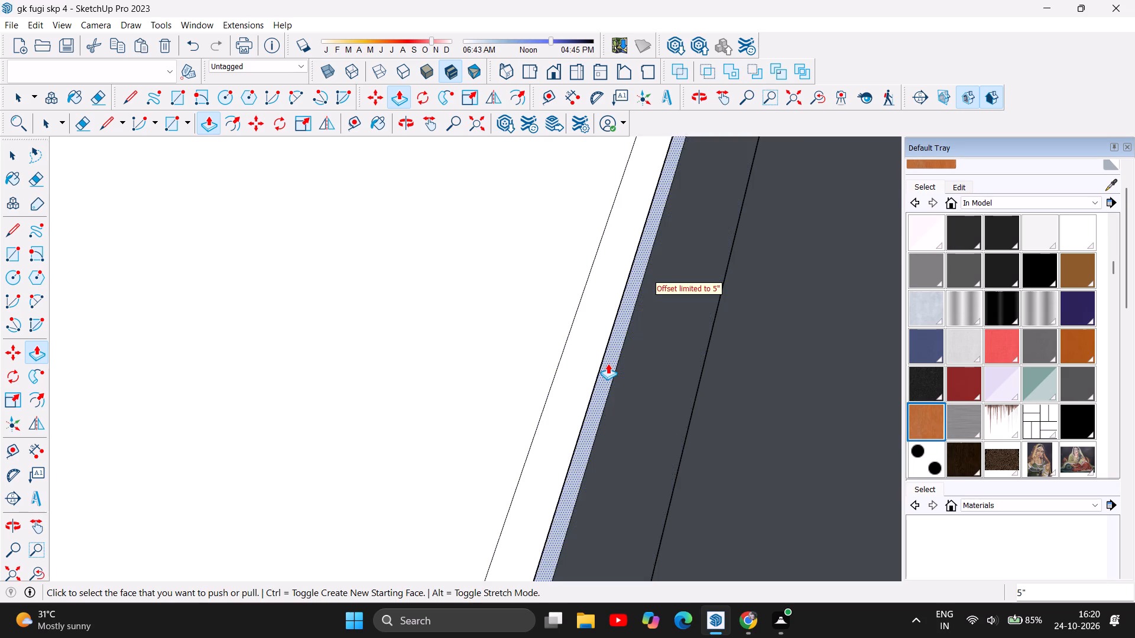
drag(608, 363, 879, 267)
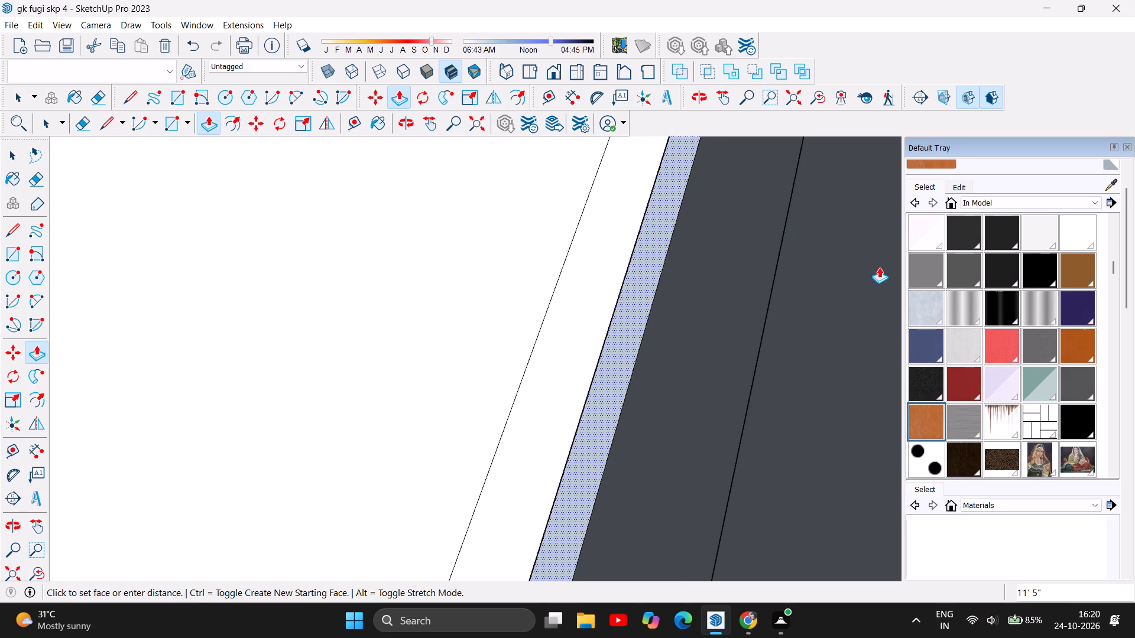
drag(879, 267, 941, 274)
Push/Pull the same outer wall strip a further 3' 4 11/16" to meet the roof slab's edge level.
scroll(553, 457, down, 5)
scroll(624, 459, up, 1)
scroll(648, 451, down, 13)
scroll(595, 396, down, 6)
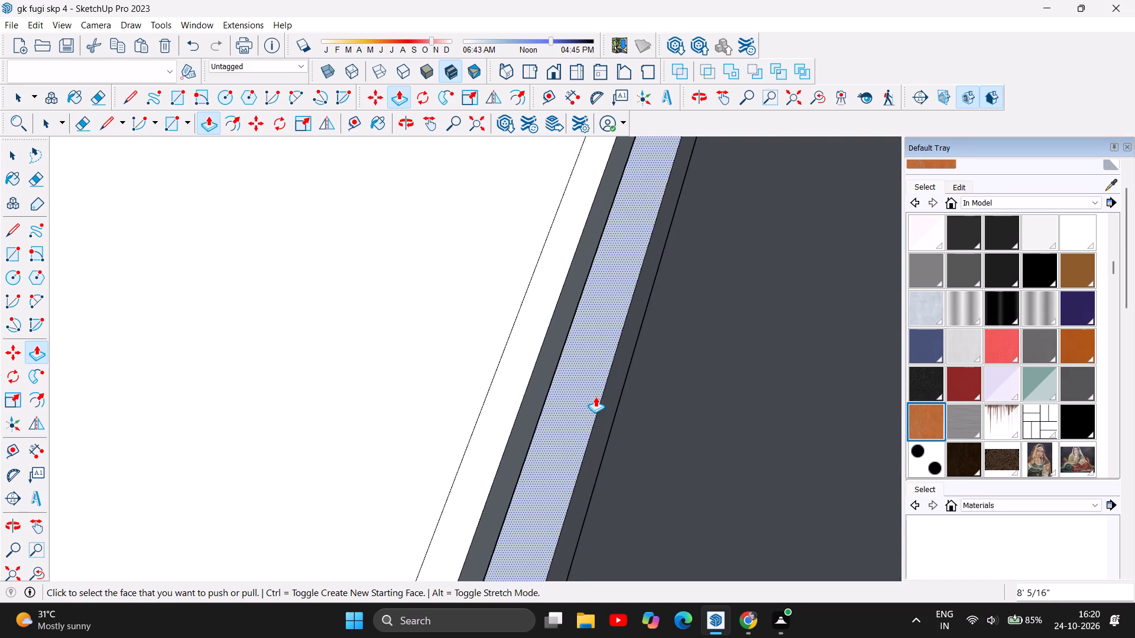
scroll(588, 393, down, 19)
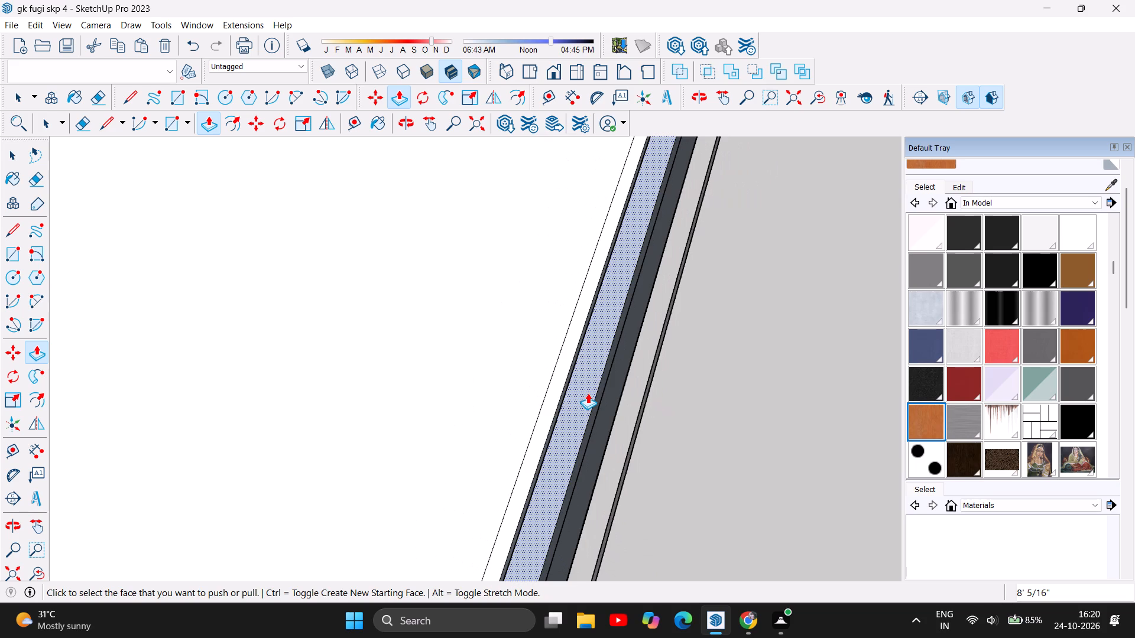
scroll(588, 393, down, 13)
scroll(588, 393, up, 1)
scroll(588, 393, down, 13)
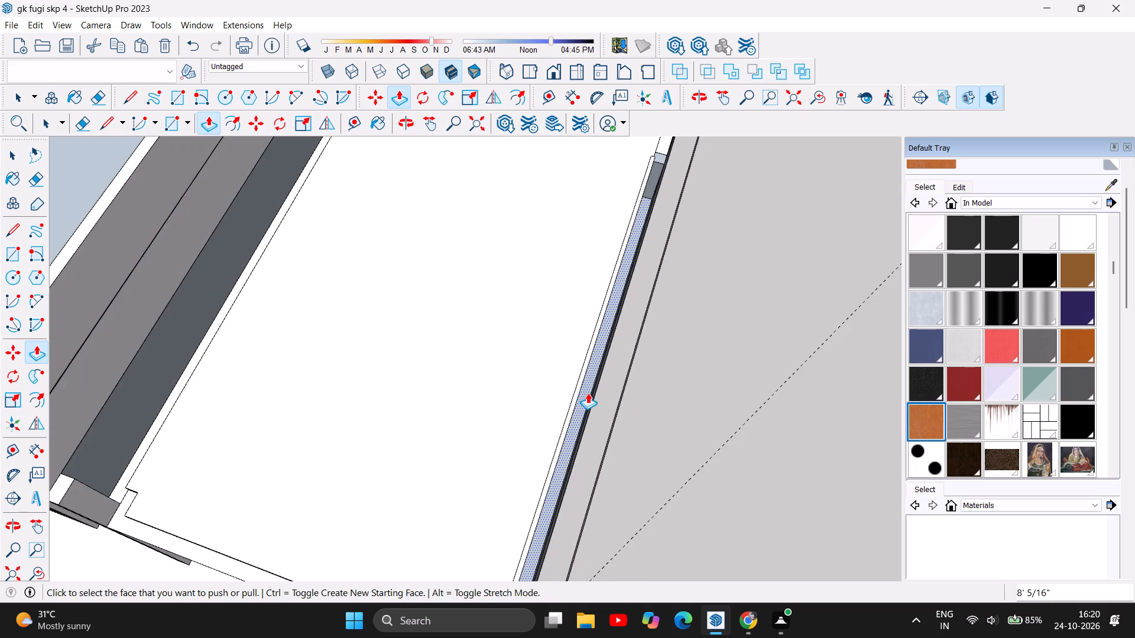
scroll(588, 393, down, 13)
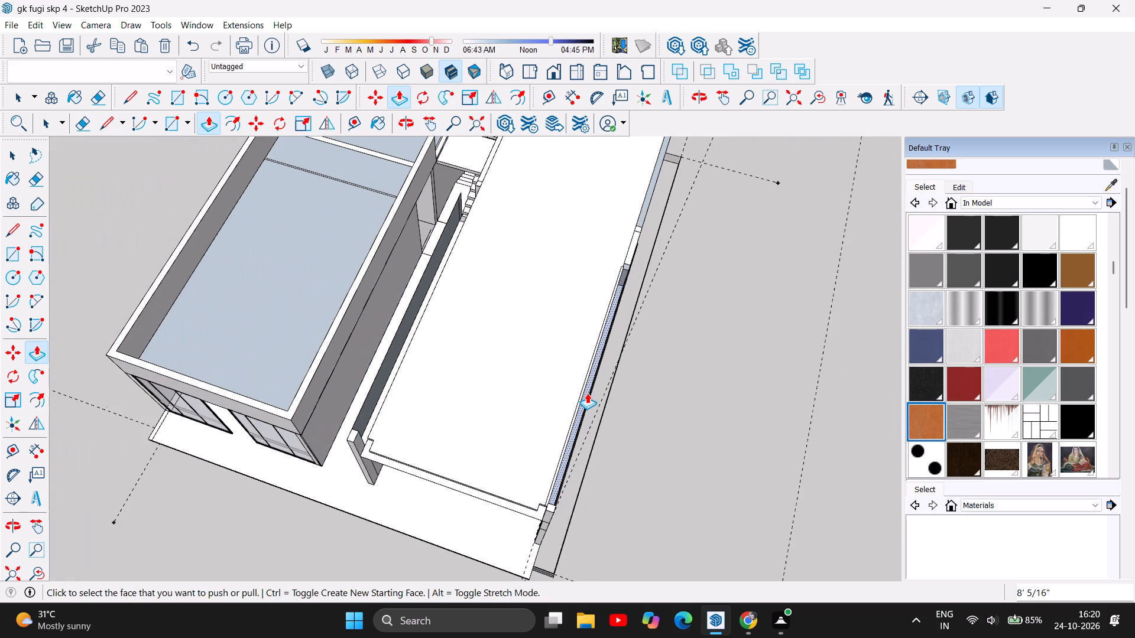
scroll(587, 393, up, 13)
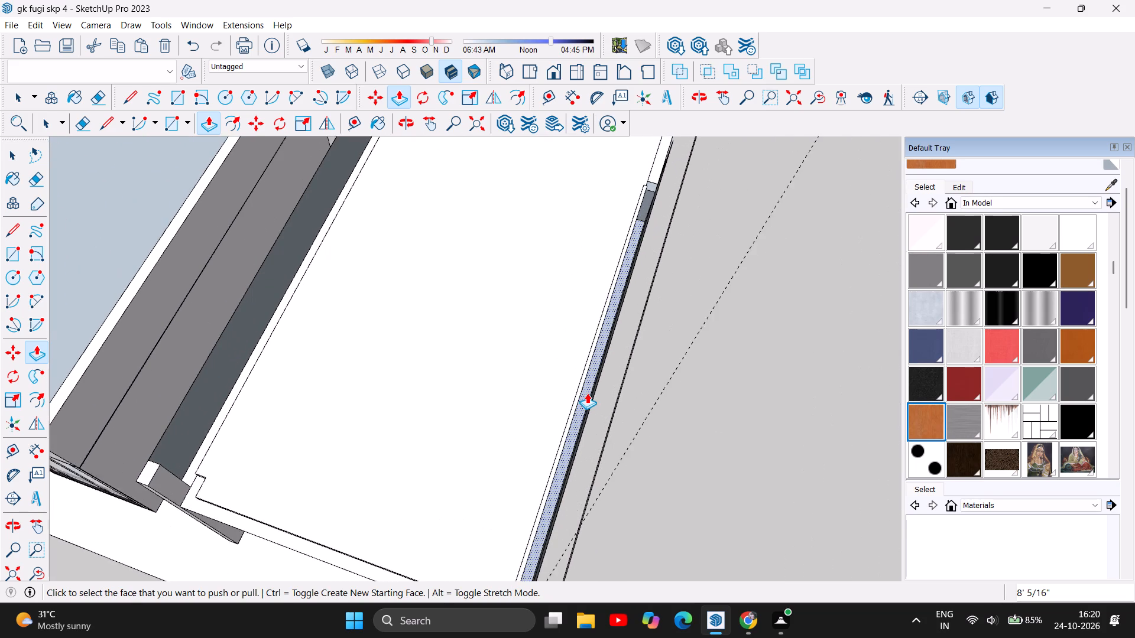
drag(582, 393, 624, 282)
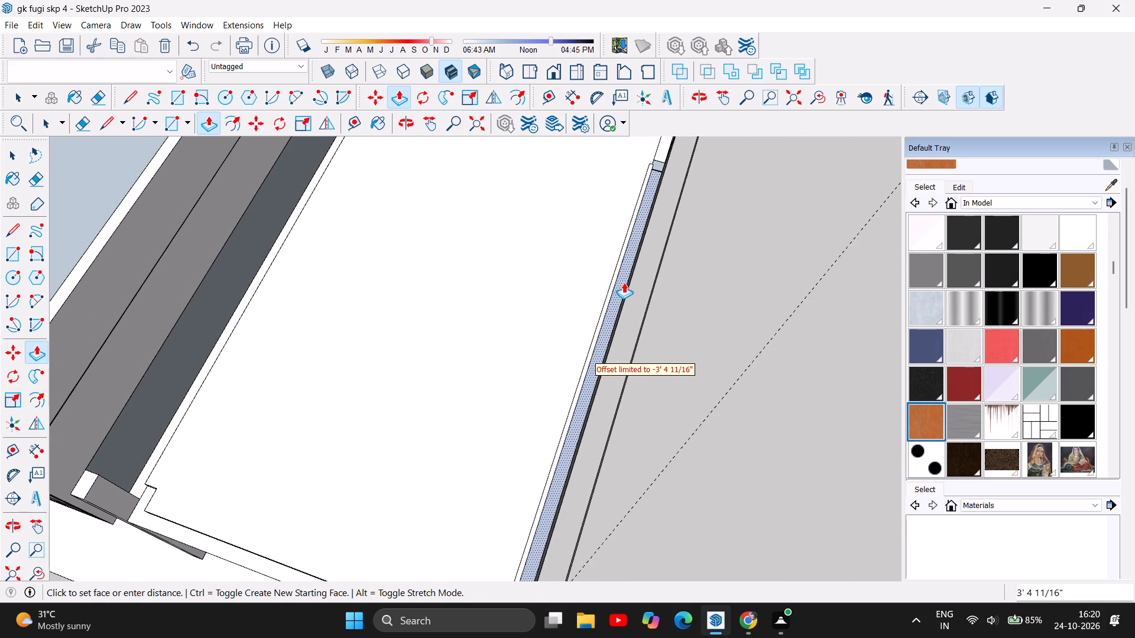
drag(624, 282, 639, 172)
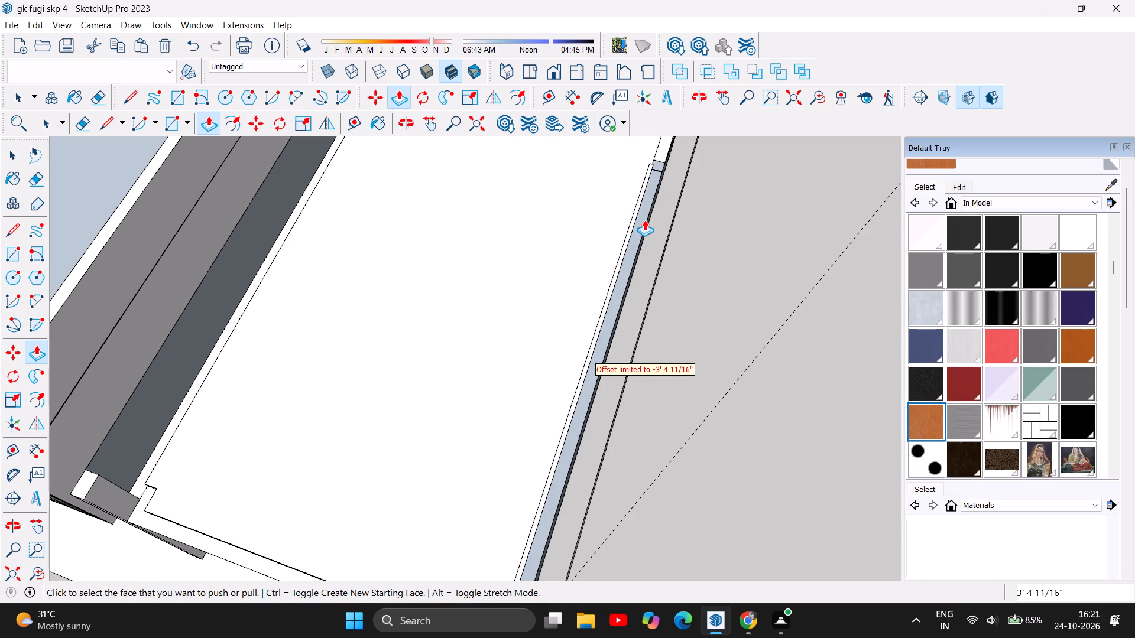
Push/Pull the small face at the rear end of the outer dining-side wall strip by about 8 7/8".
drag(644, 220, 650, 213)
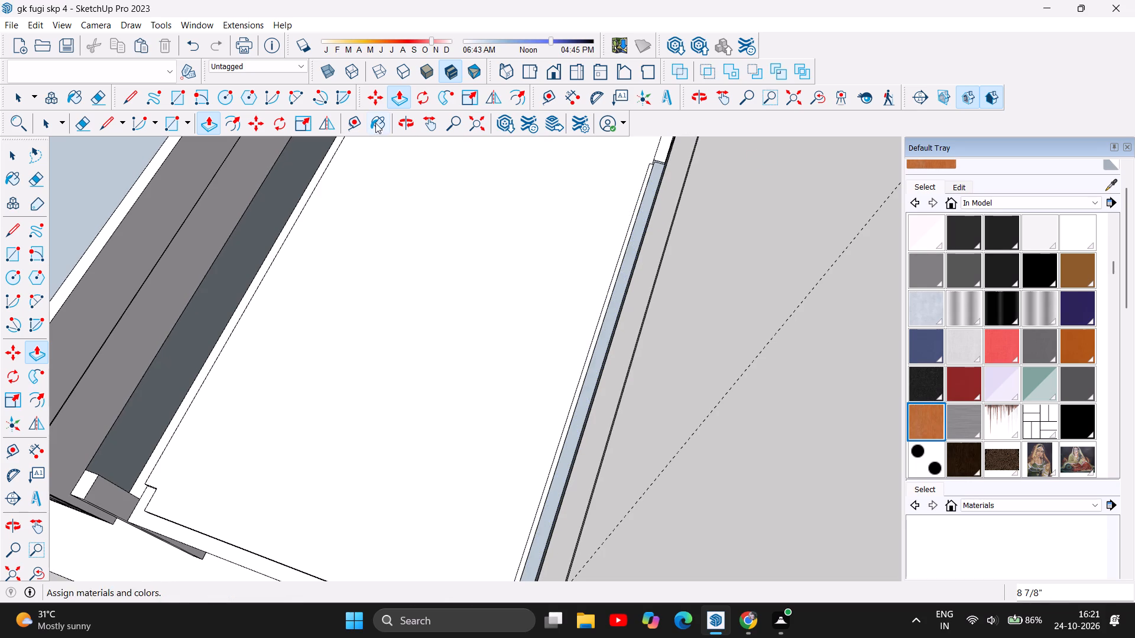
Push/Pull the ground-floor dining-side wall's white end face toward the front corner by about 20' 5 11/16" plus a further 9' 9 7/16".
click(413, 126)
drag(718, 347, 612, 288)
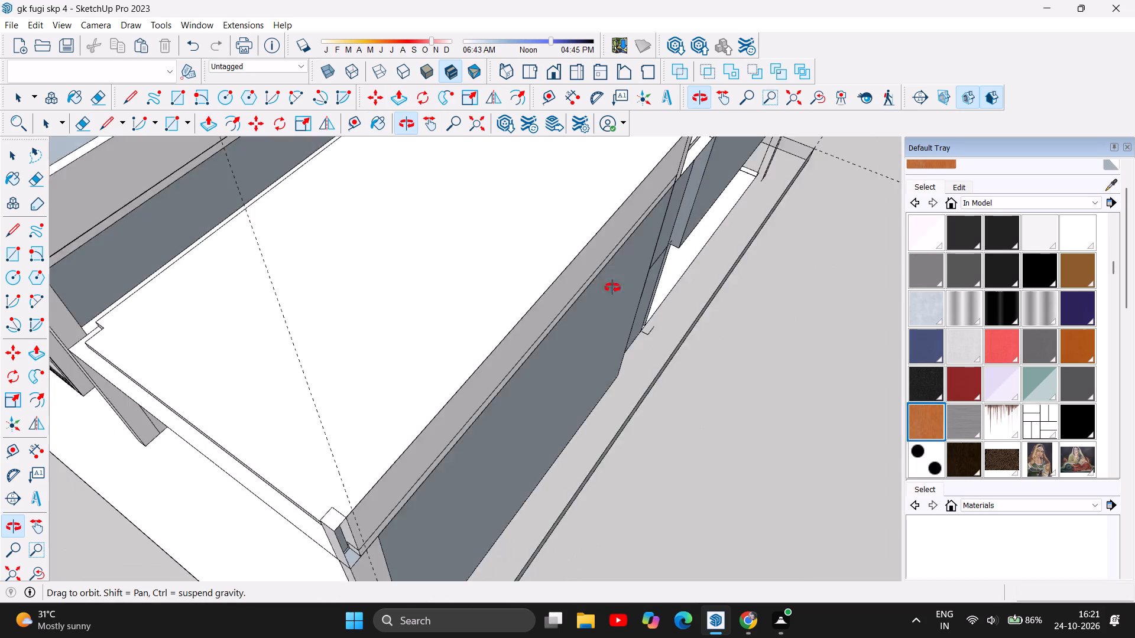
drag(612, 288, 549, 142)
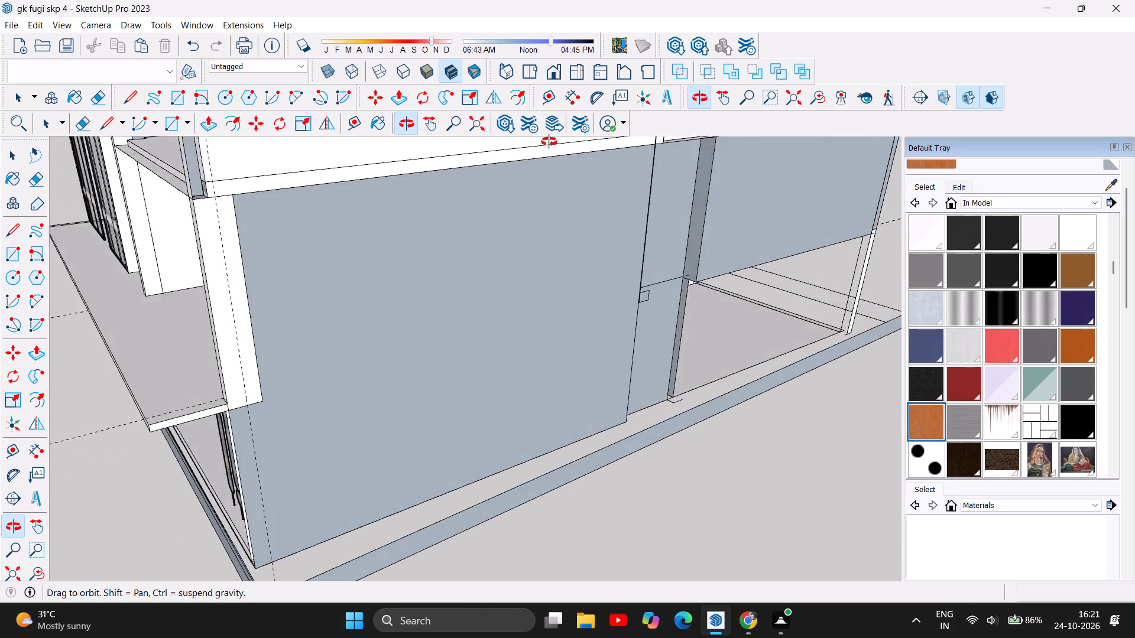
drag(549, 142, 731, 93)
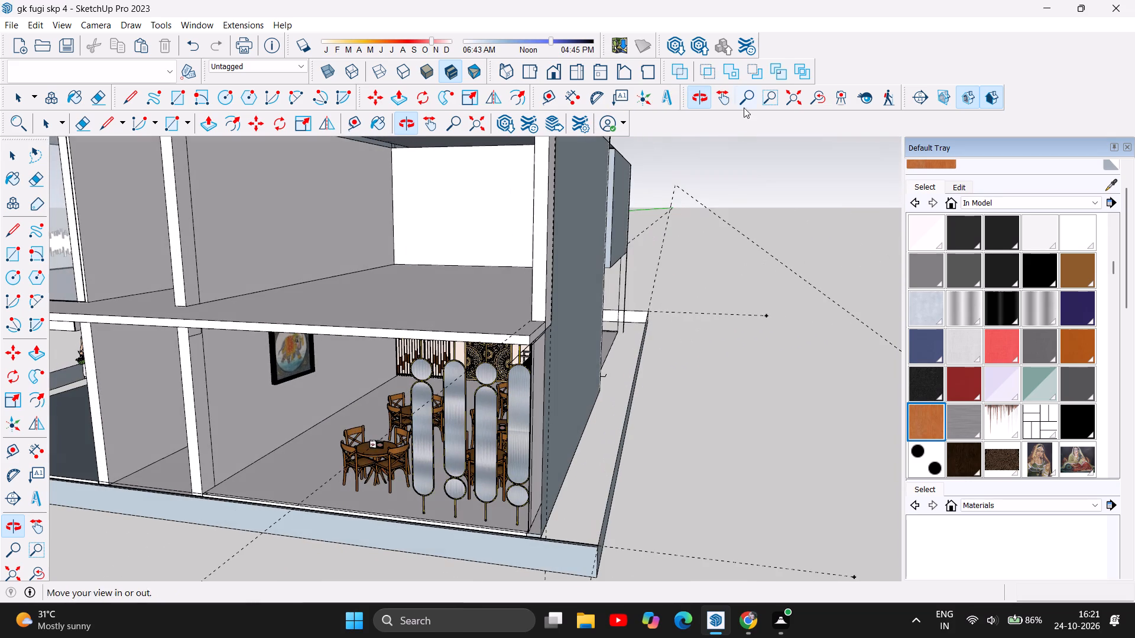
drag(708, 356, 670, 362)
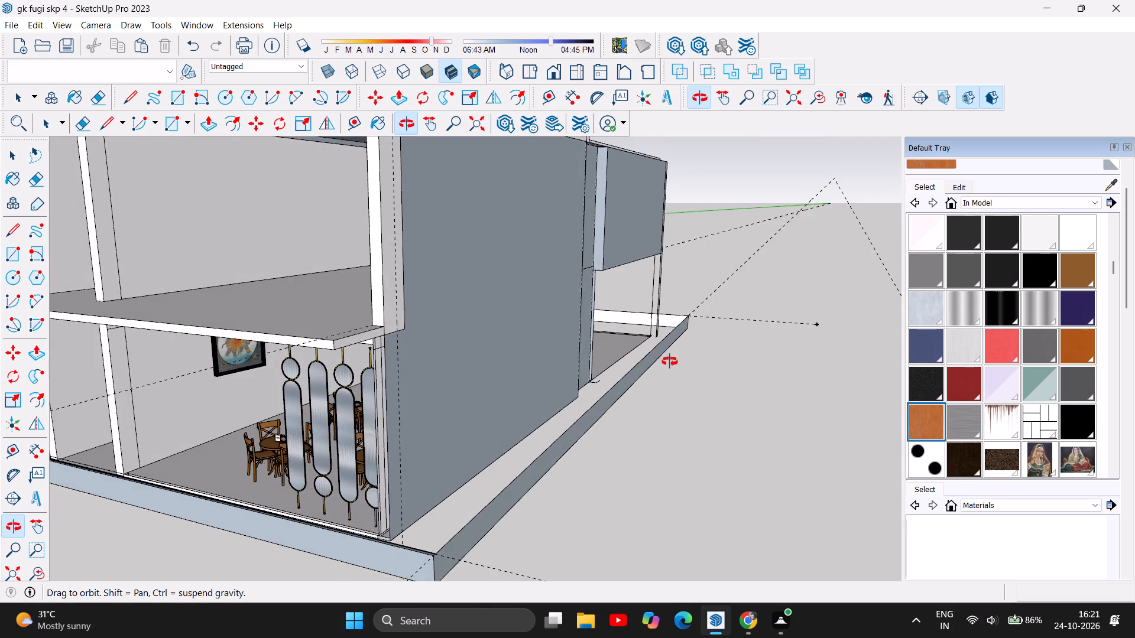
drag(670, 362, 677, 362)
drag(402, 494, 463, 484)
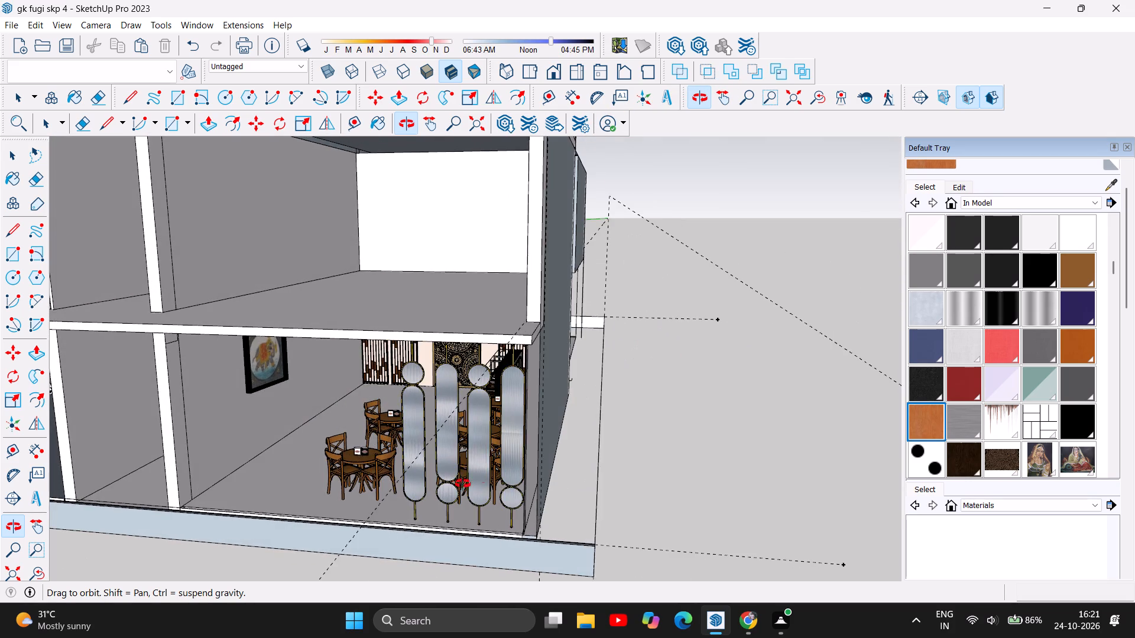
drag(463, 484, 474, 461)
scroll(557, 419, up, 4)
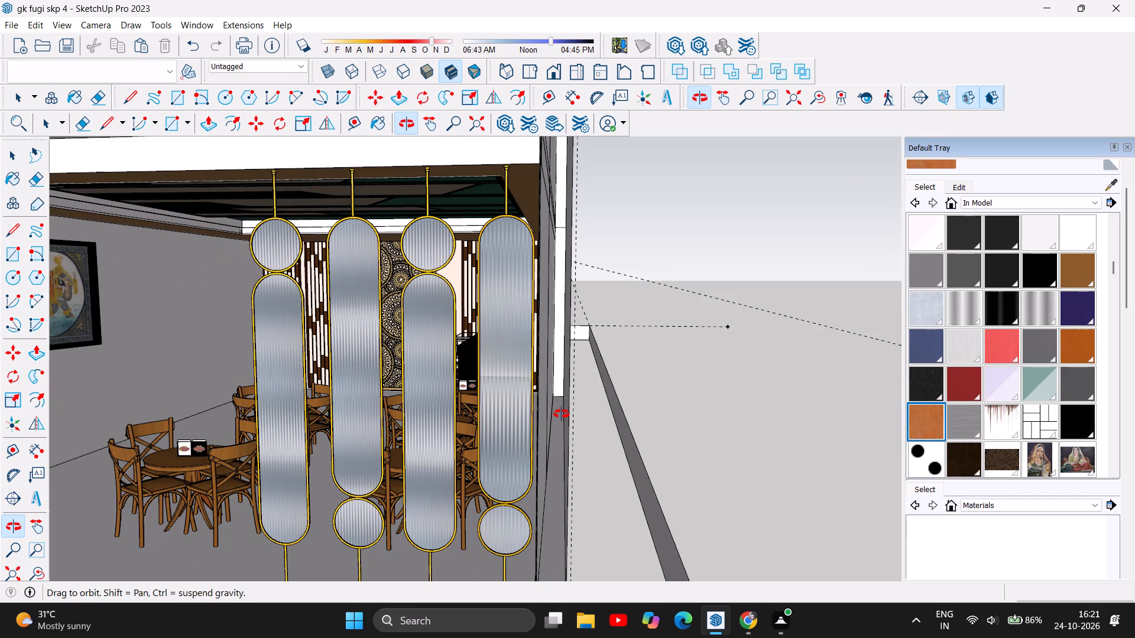
scroll(561, 392, down, 1)
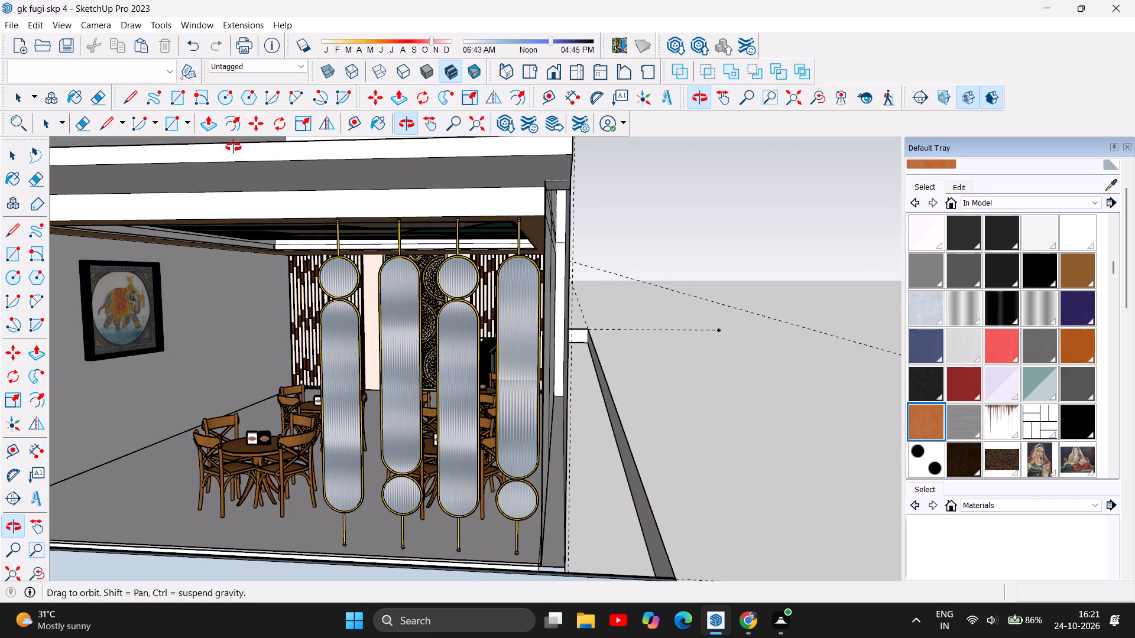
click(212, 124)
drag(559, 314, 557, 327)
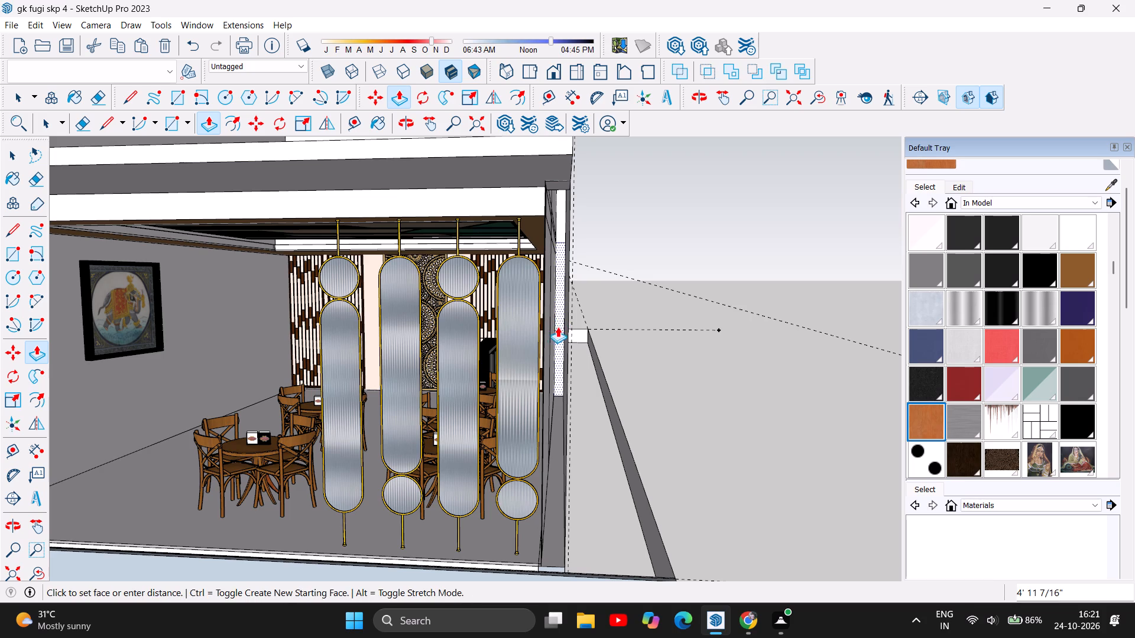
drag(557, 327, 546, 526)
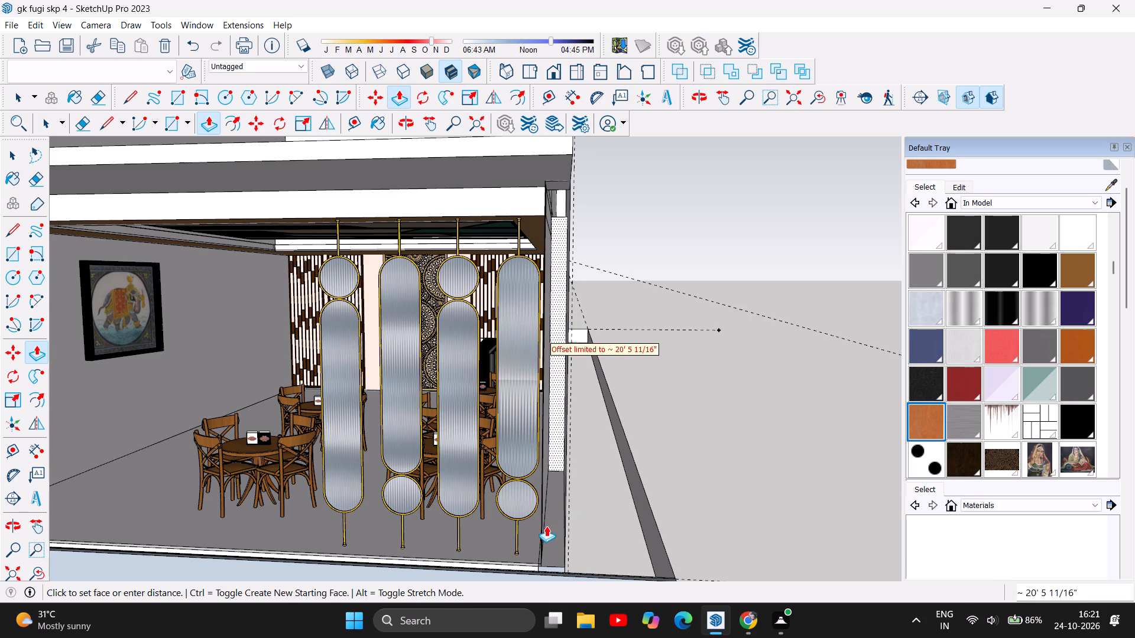
drag(546, 526, 543, 535)
drag(554, 430, 541, 483)
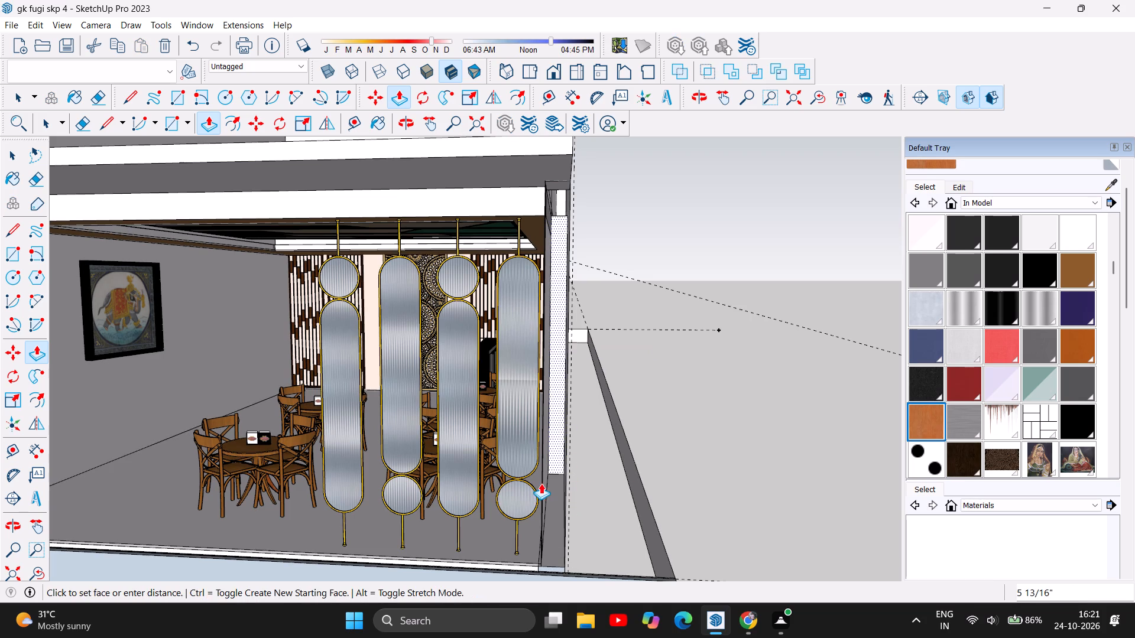
drag(541, 483, 552, 539)
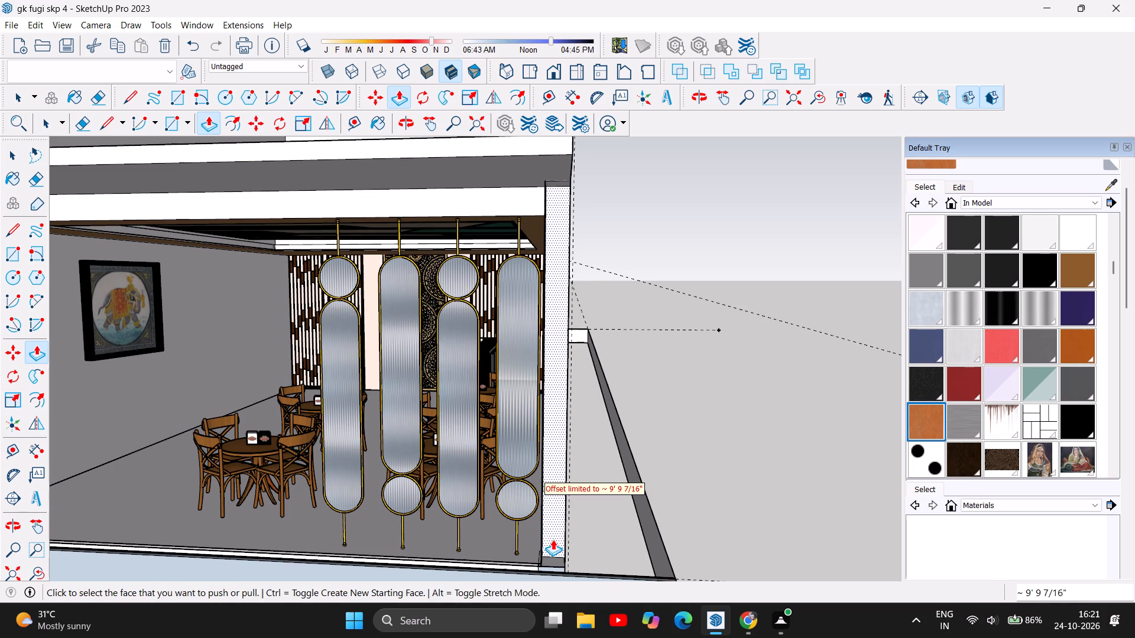
scroll(712, 533, down, 6)
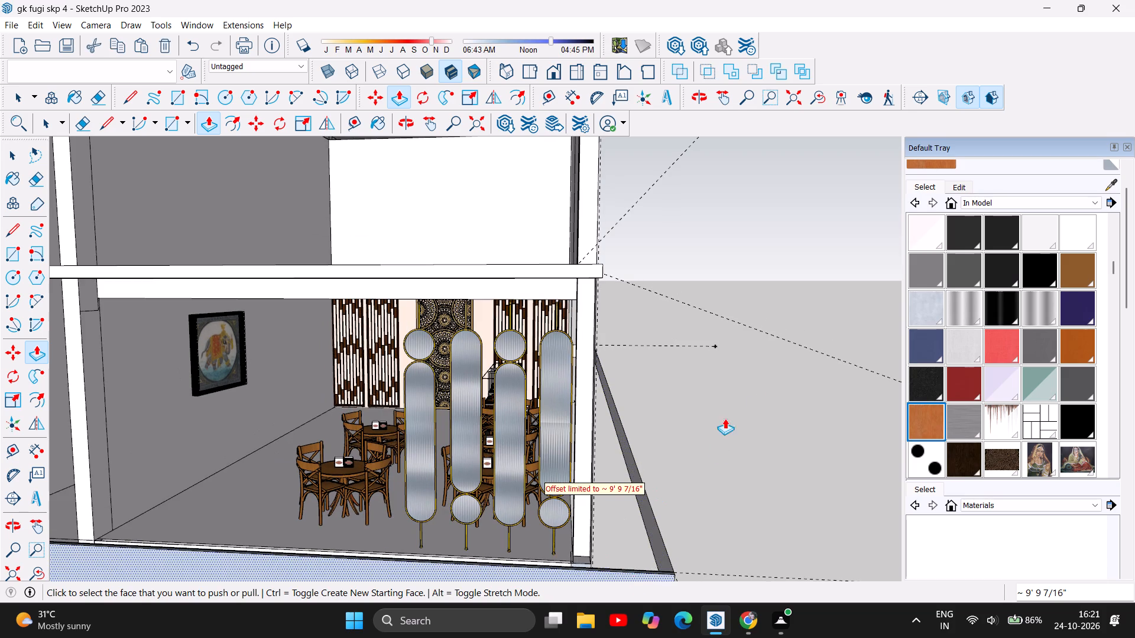
Delete the inner face pieces of the upper-storey dining-side wall and the vertical edge dividing them.
click(403, 126)
drag(671, 358, 592, 360)
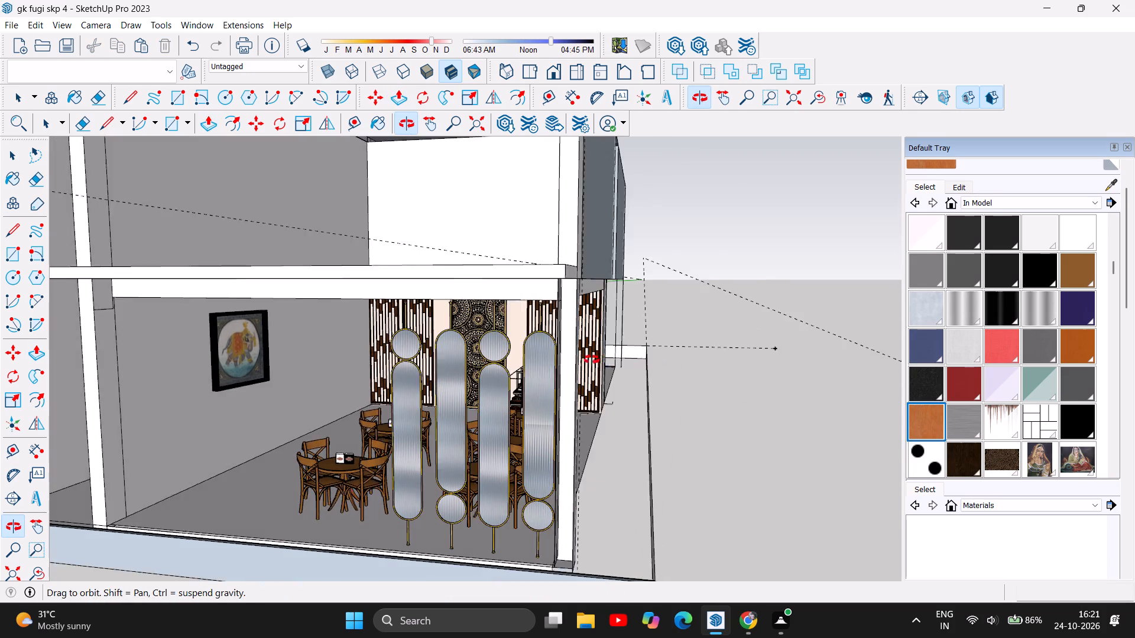
drag(592, 360, 655, 357)
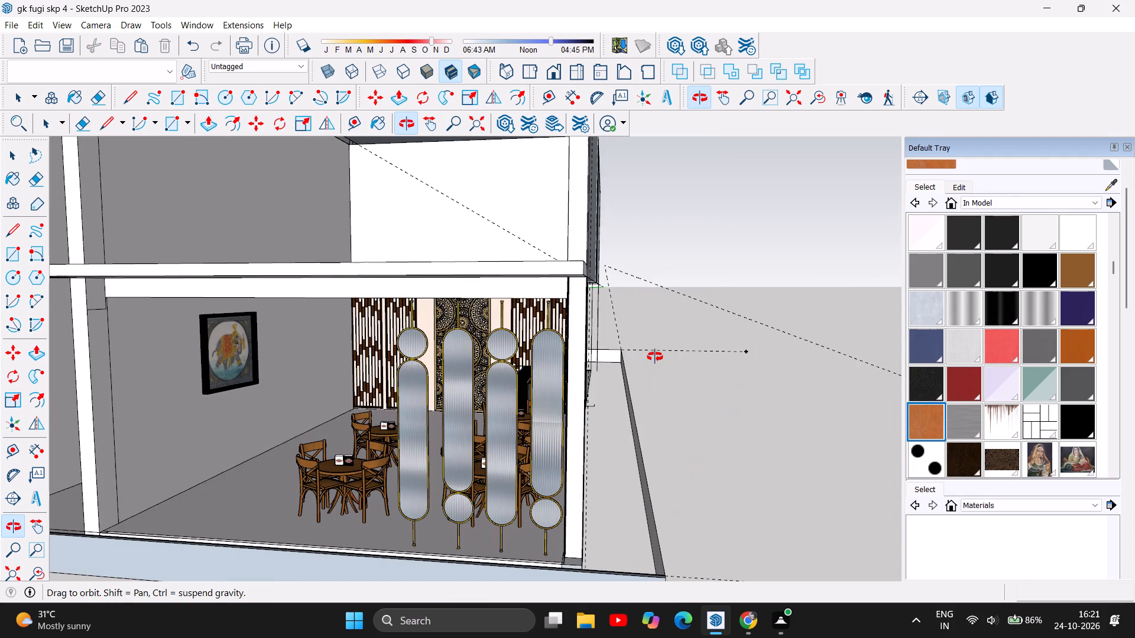
drag(655, 357, 358, 349)
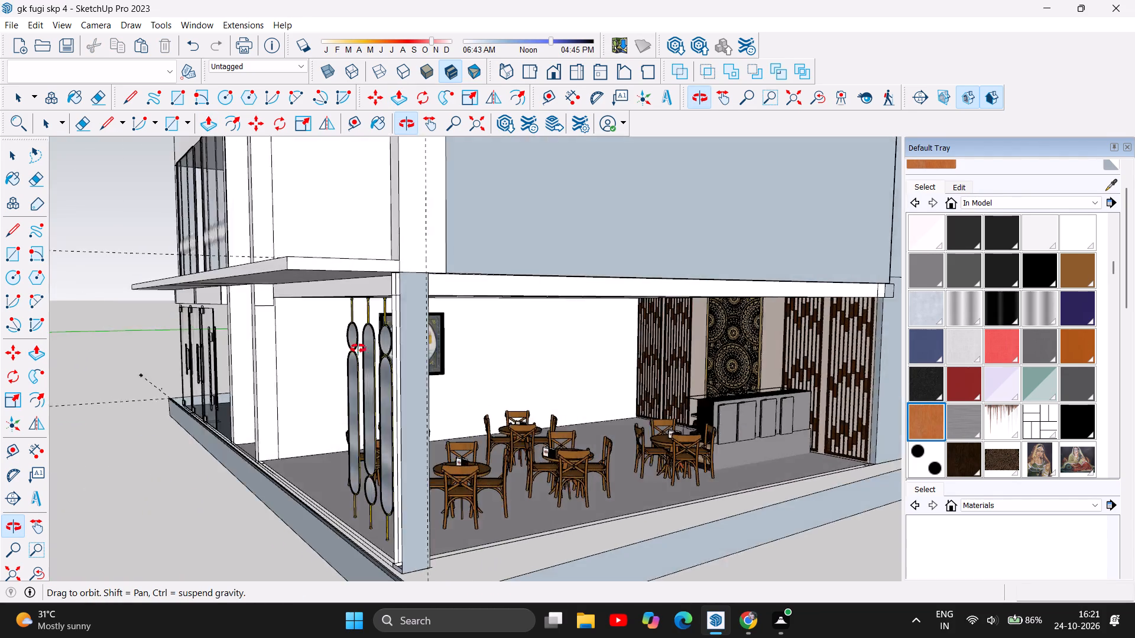
drag(358, 349, 604, 391)
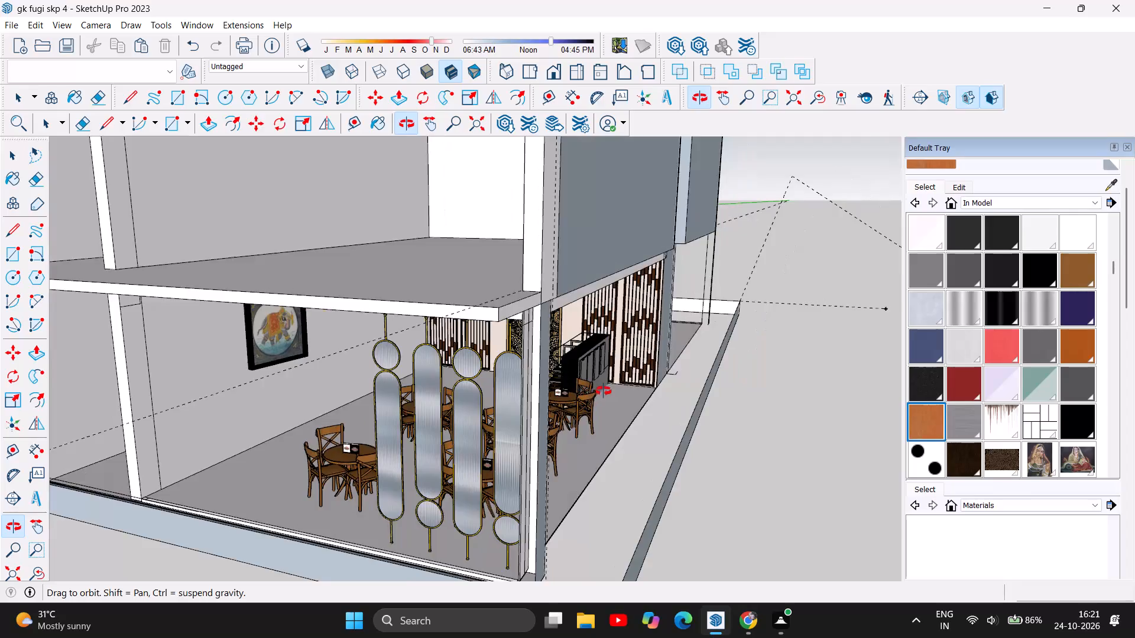
drag(604, 391, 717, 385)
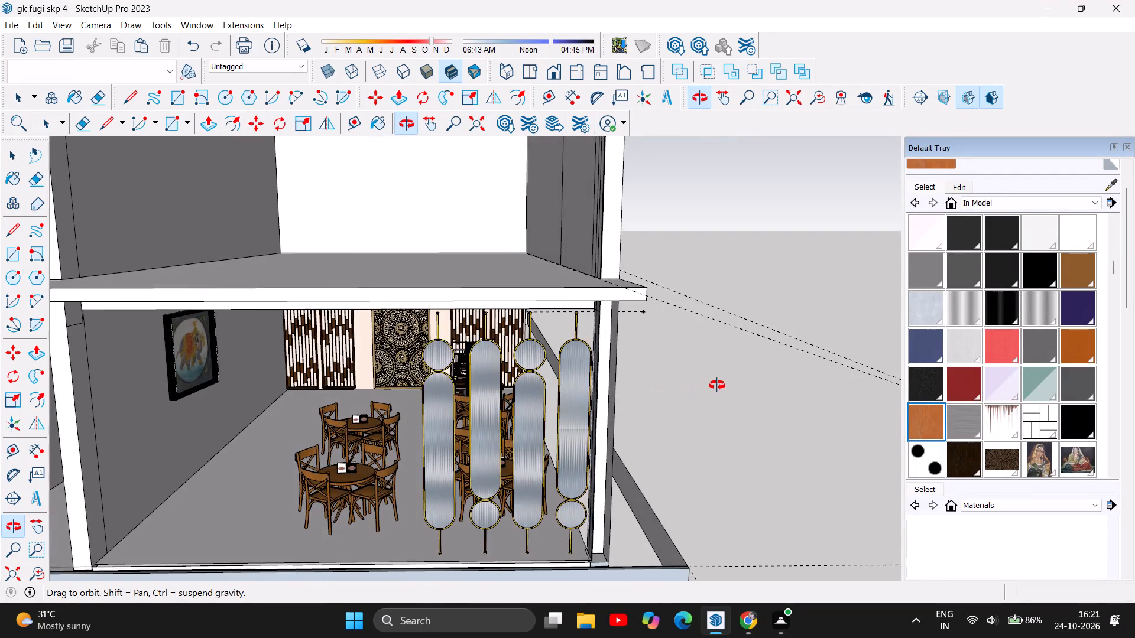
drag(717, 385, 811, 380)
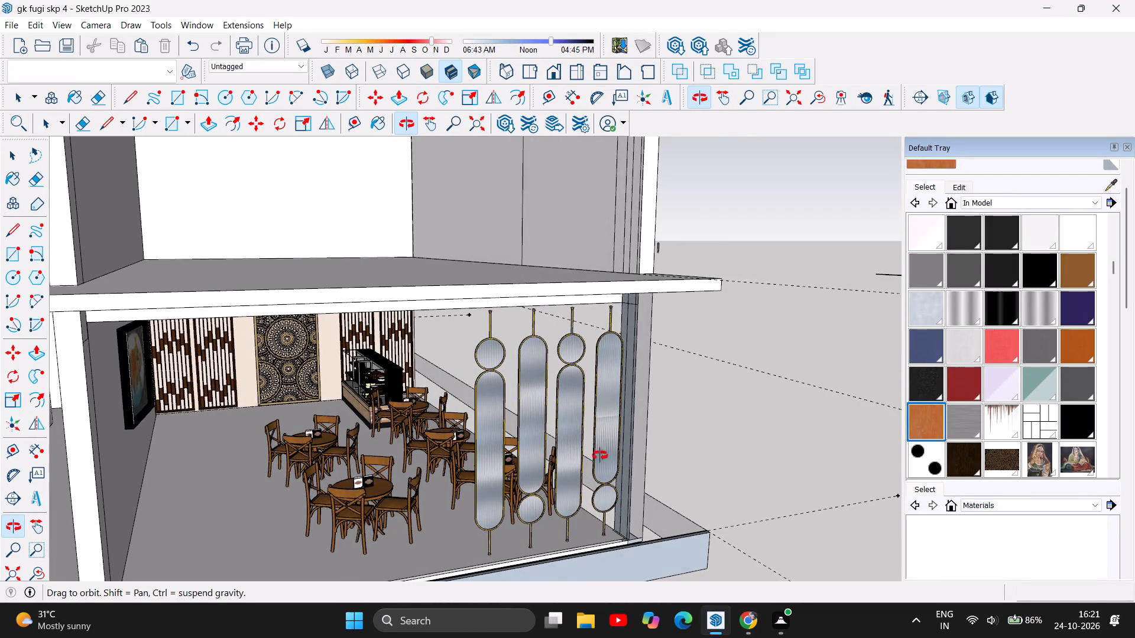
scroll(589, 490, down, 6)
scroll(618, 211, up, 5)
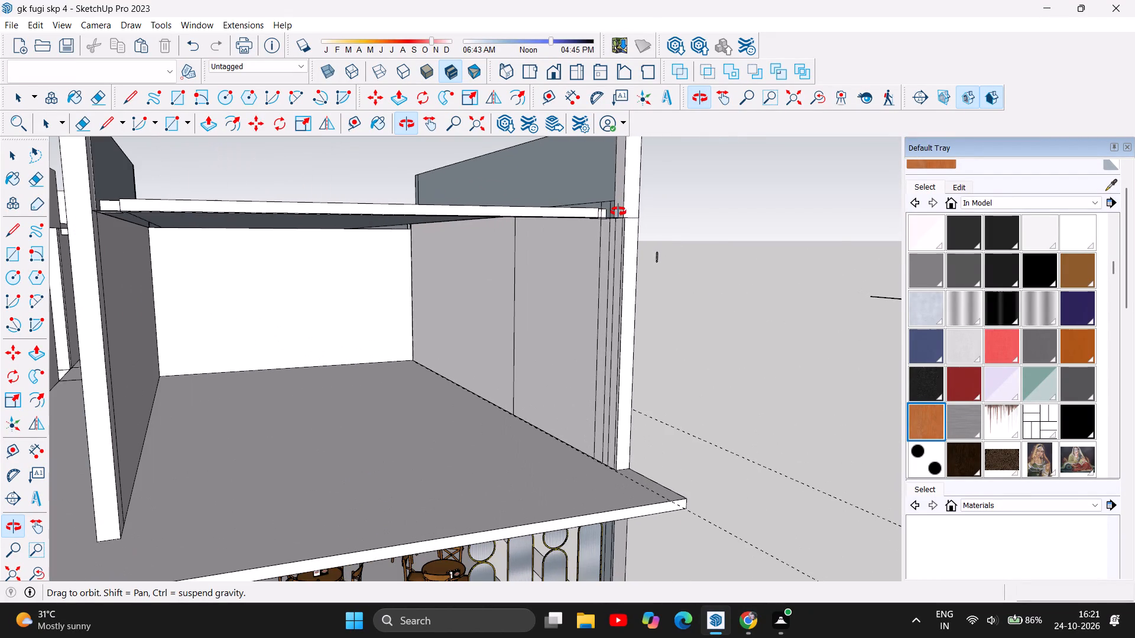
click(18, 102)
click(514, 323)
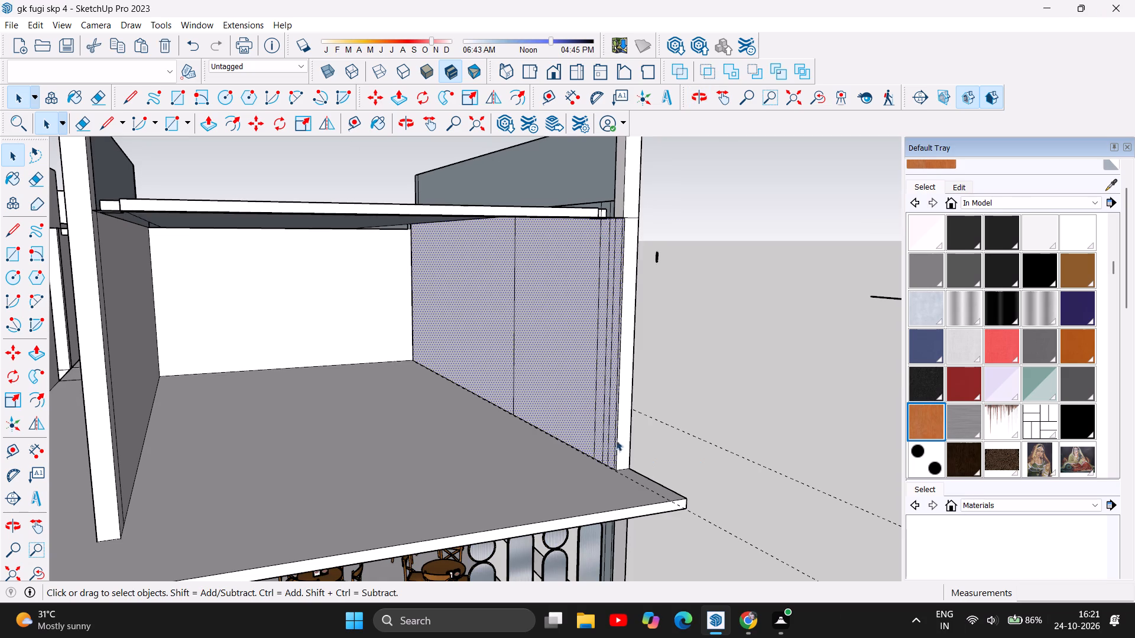
click(515, 357)
click(514, 357)
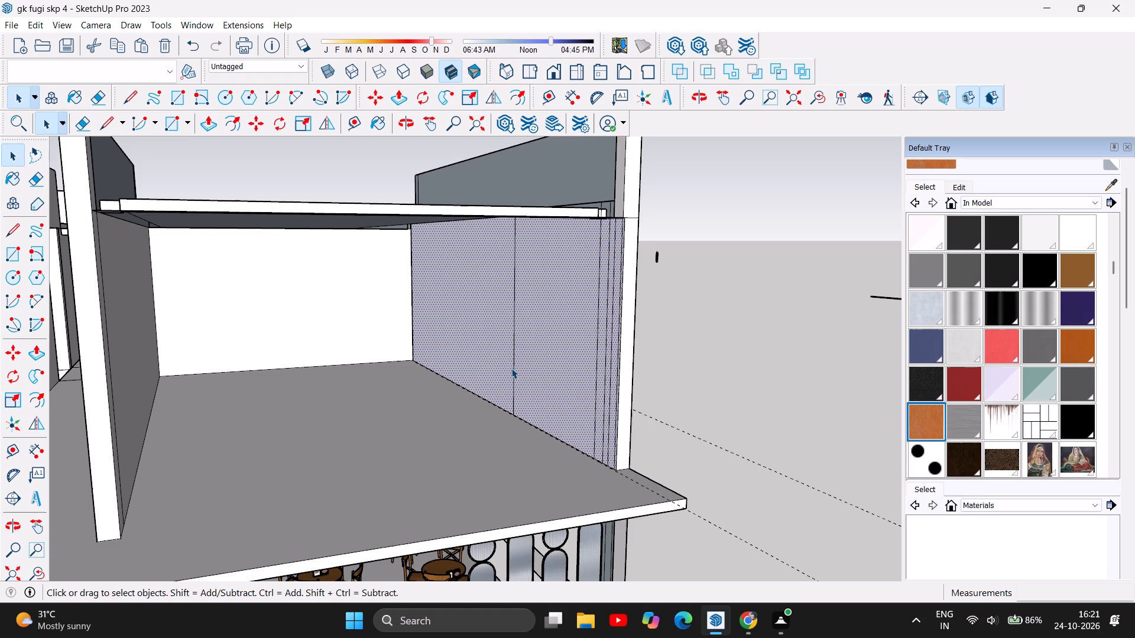
key(Delete)
click(506, 357)
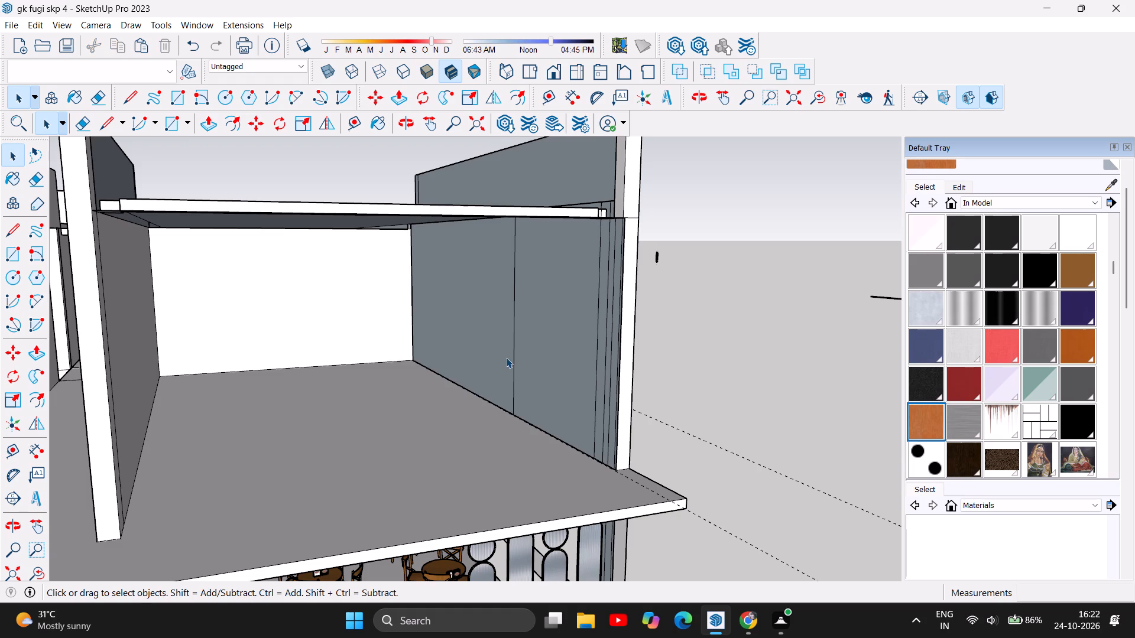
key(Delete)
click(543, 362)
key(Delete)
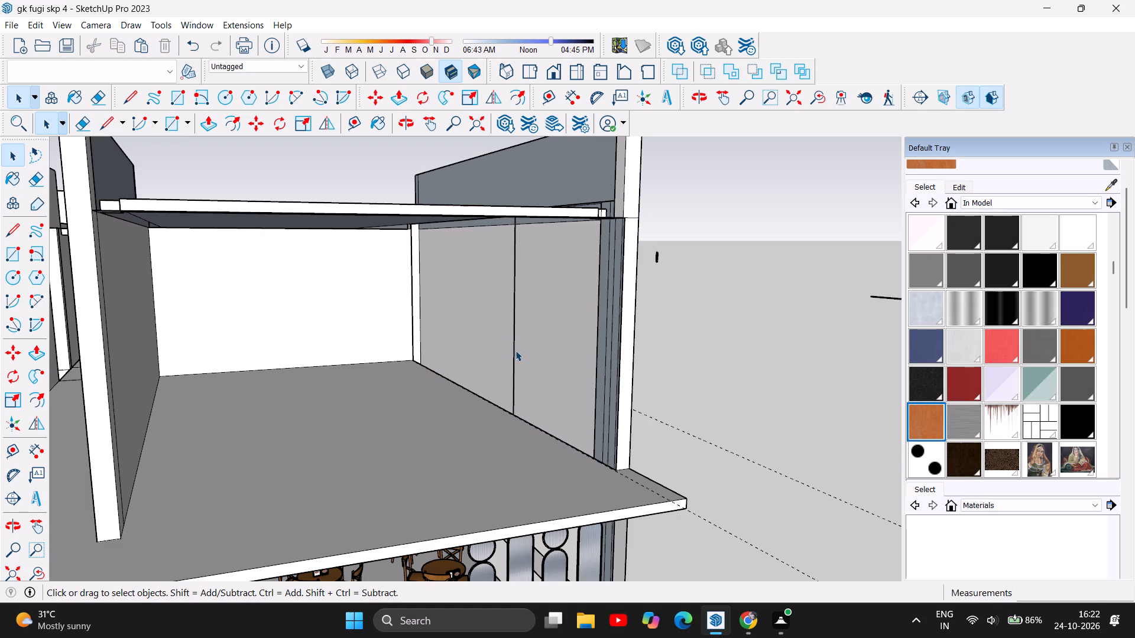
click(513, 354)
key(Delete)
Delete the leftover narrow wall strips and vertical edges beside the upper-storey front corner post.
click(596, 373)
key(Delete)
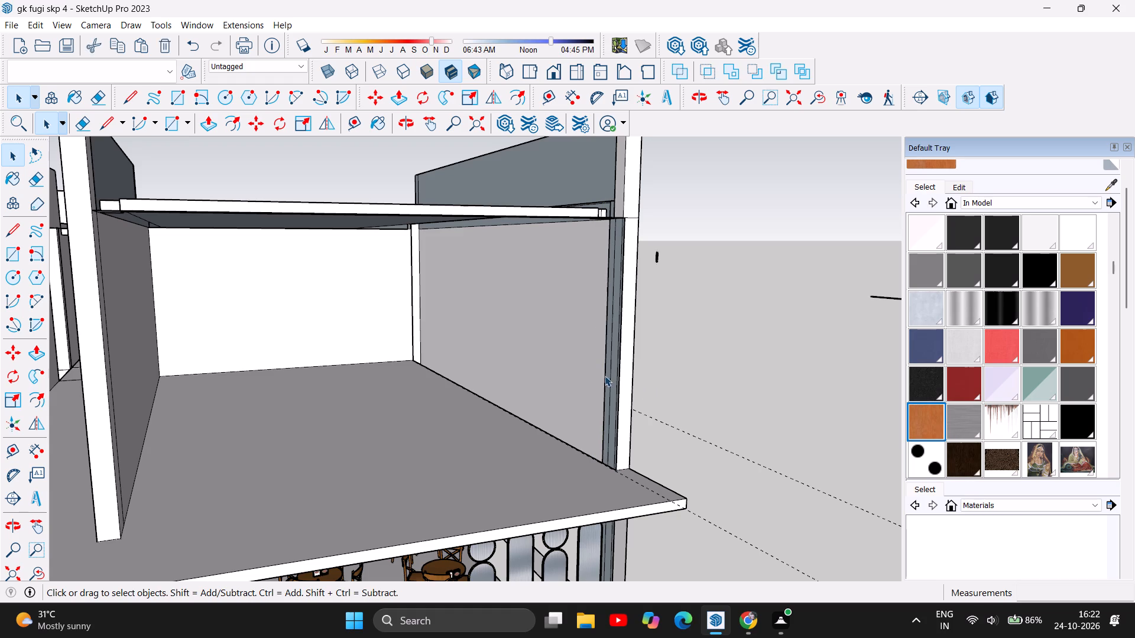
click(608, 373)
key(Delete)
click(616, 376)
key(Delete)
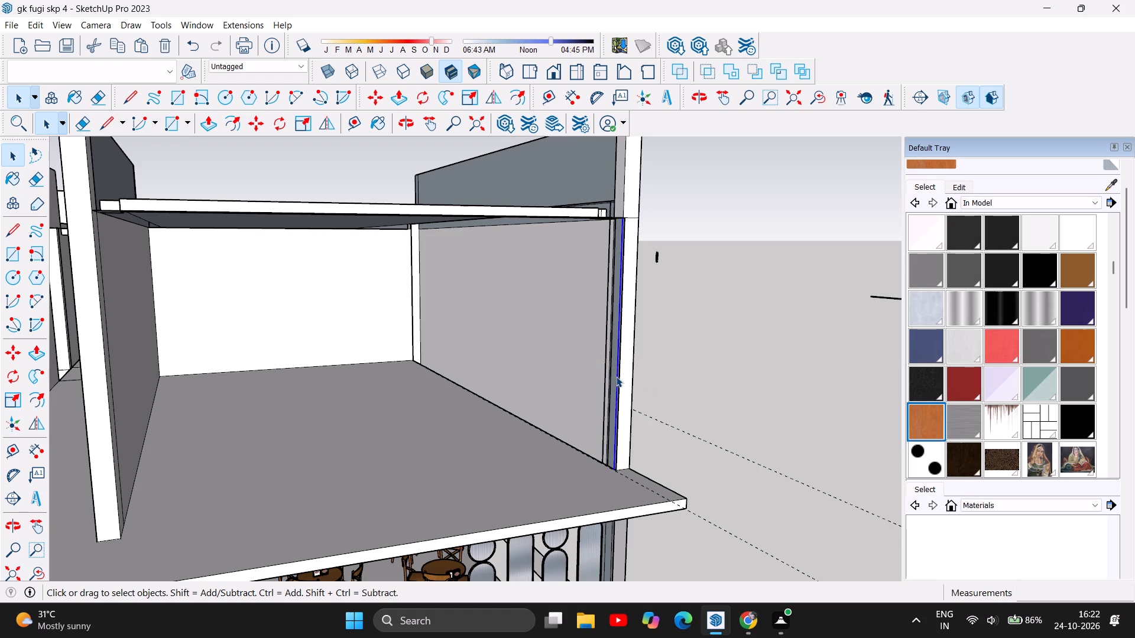
click(609, 371)
key(Delete)
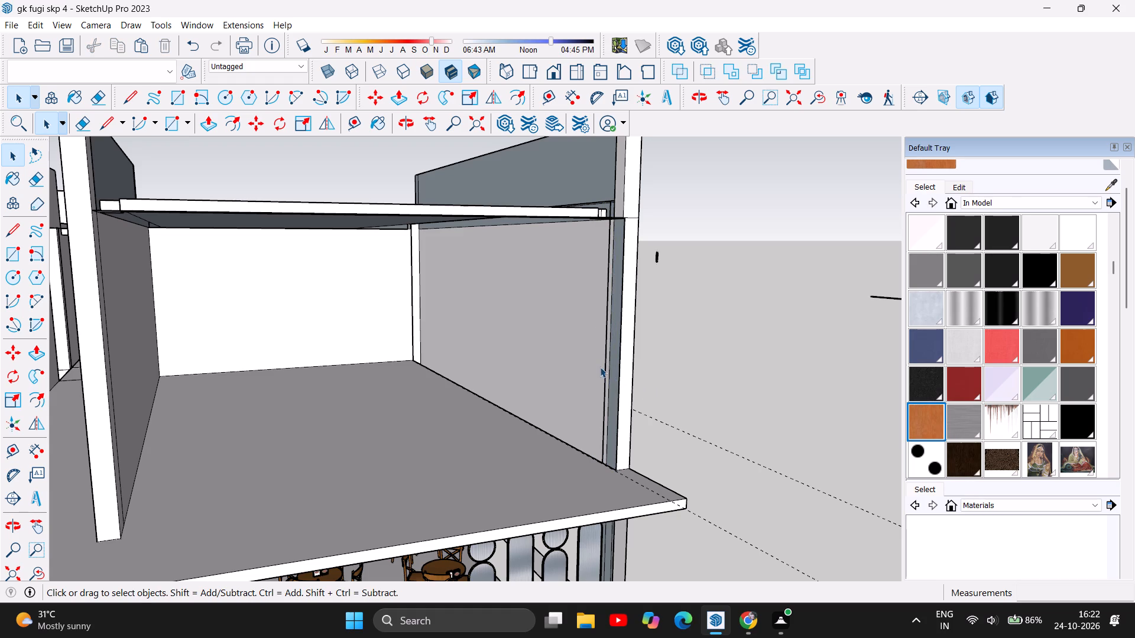
scroll(614, 371, up, 10)
click(621, 404)
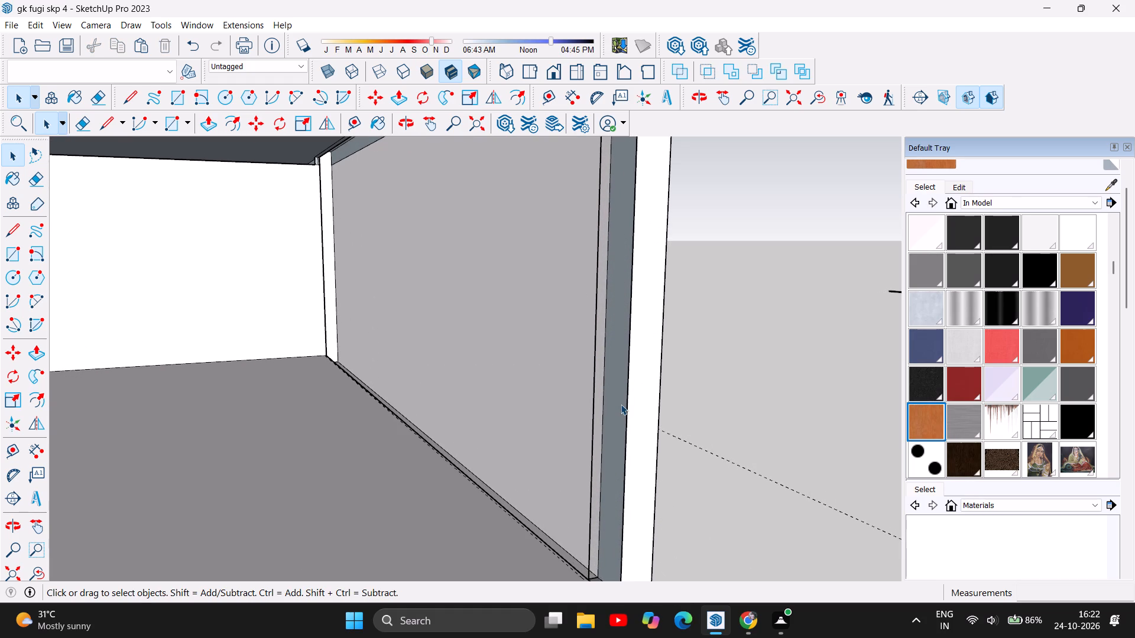
key(Delete)
Delete the large outer face of the upper-storey dining-side wall, opening that side between the floor and roof slabs.
scroll(482, 432, down, 2)
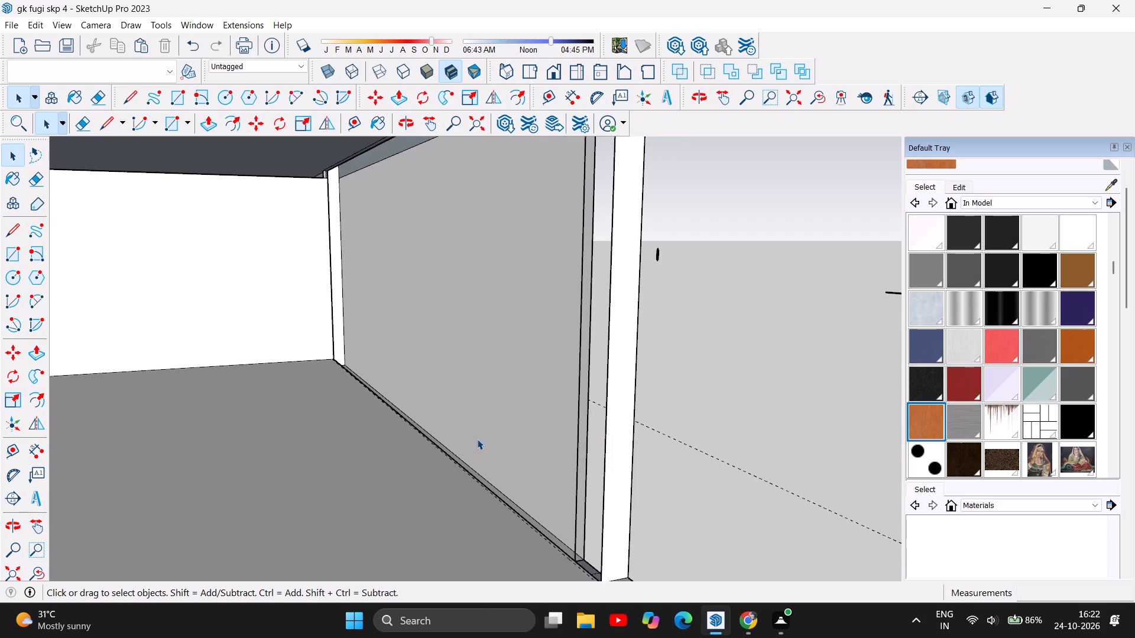
scroll(477, 439, down, 2)
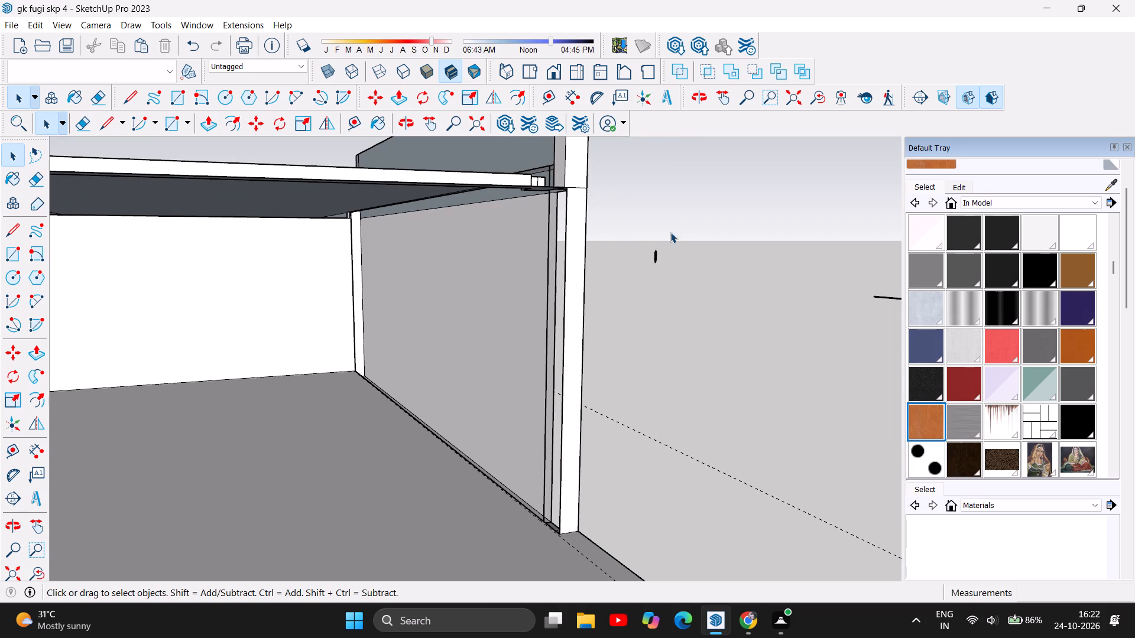
click(404, 125)
drag(644, 343, 594, 390)
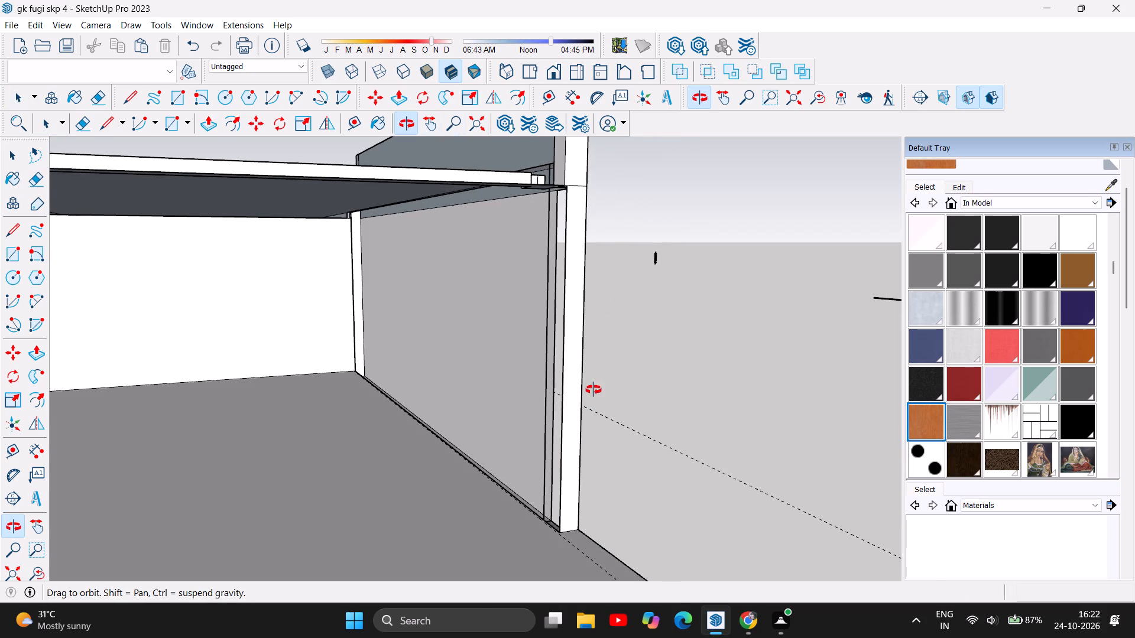
drag(594, 390, 375, 429)
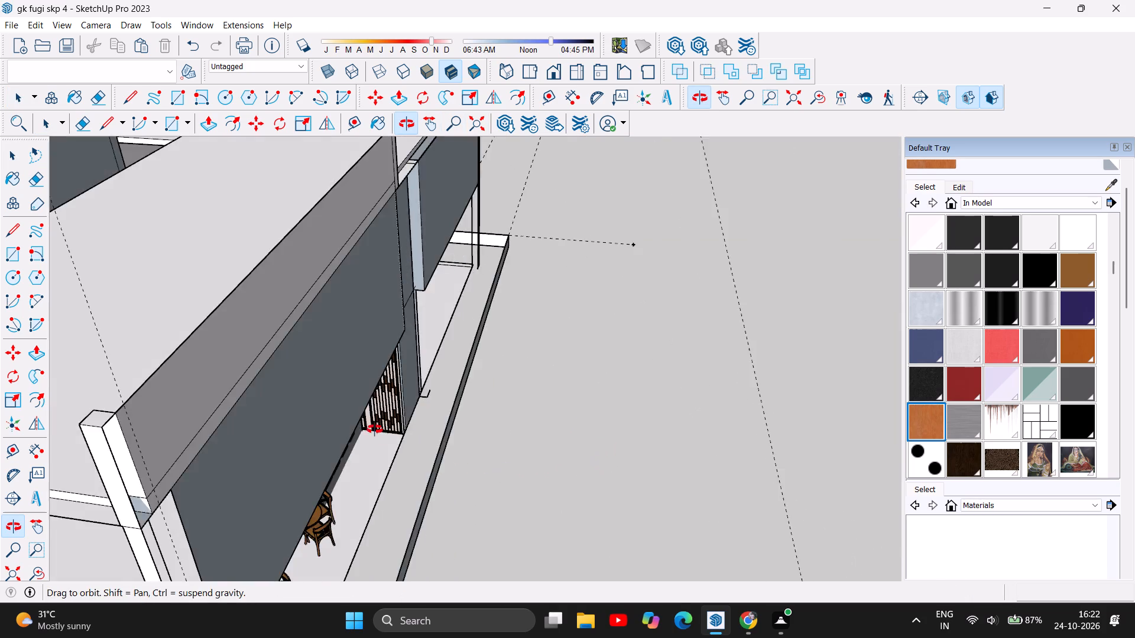
drag(375, 429, 291, 381)
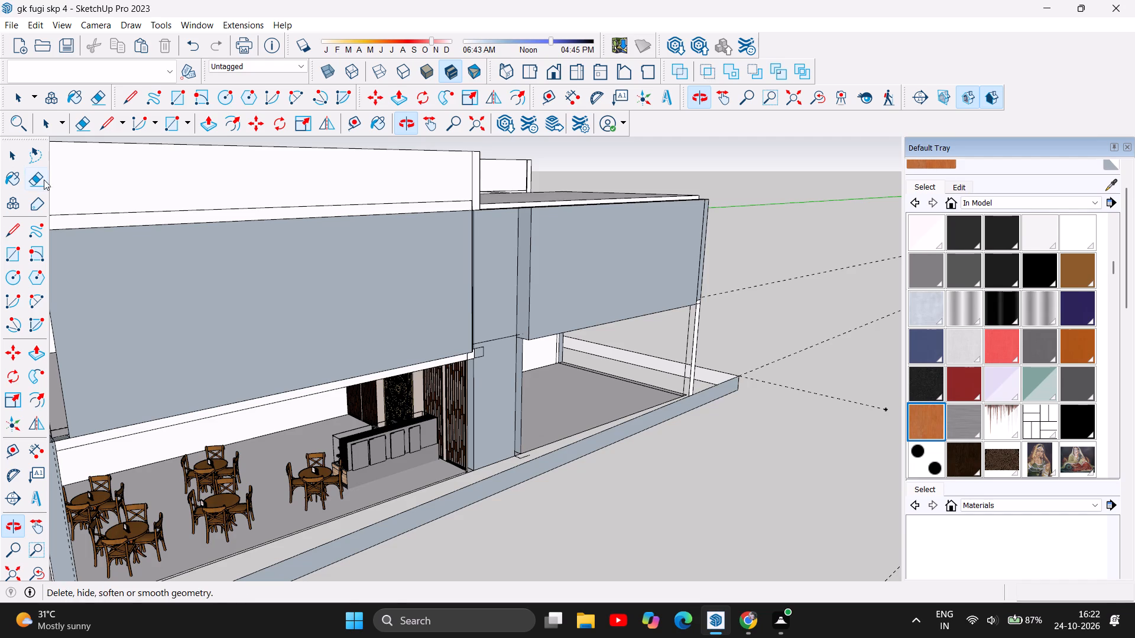
click(19, 160)
click(338, 350)
key(Delete)
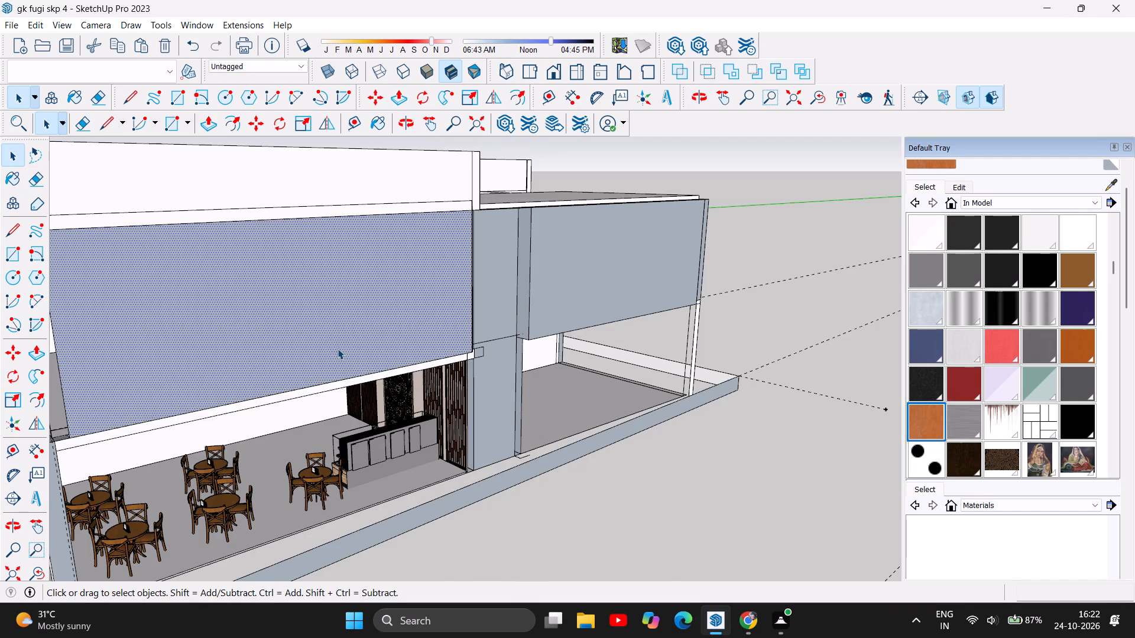
Examine the opened upper-storey side from outside and above, focusing on the roof slab's edge beside the front corner post.
scroll(579, 307, down, 2)
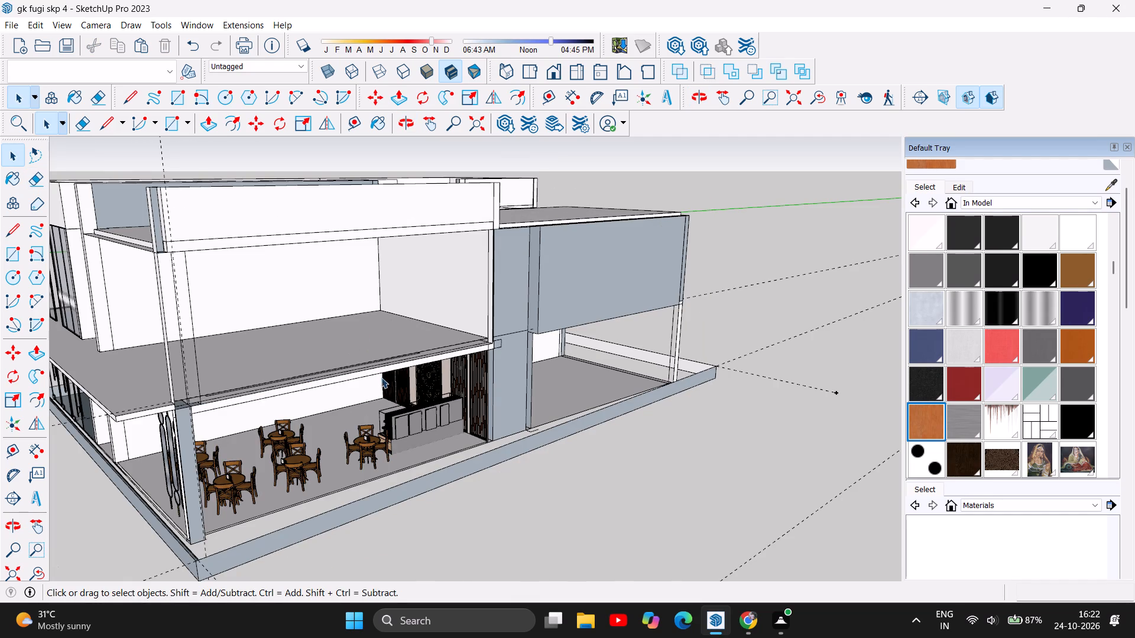
scroll(226, 386, up, 13)
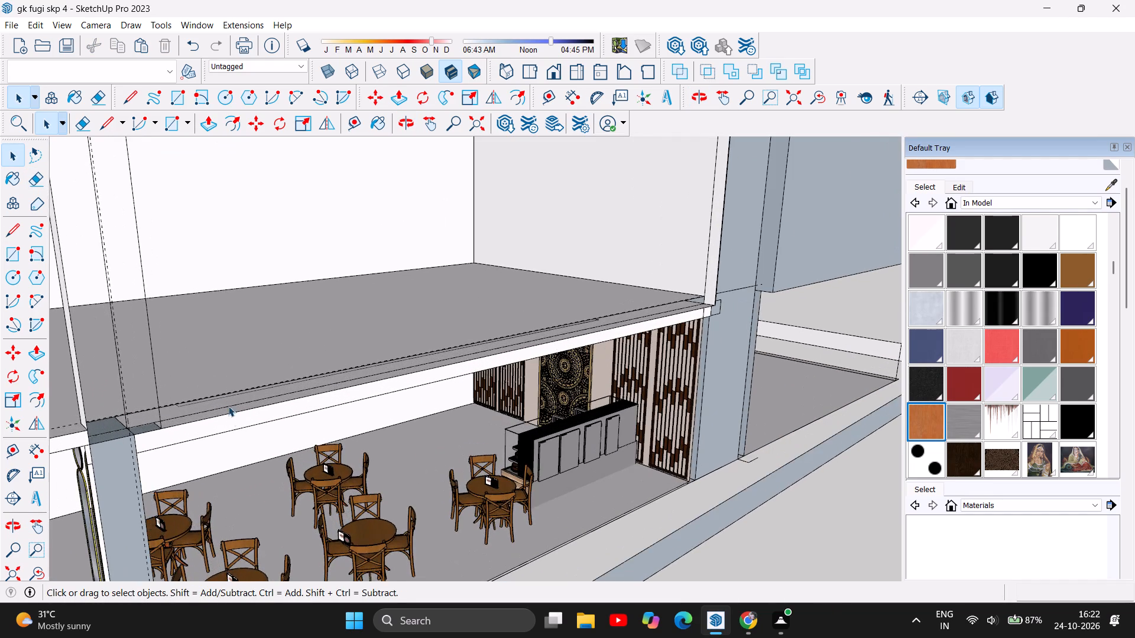
scroll(235, 416, up, 6)
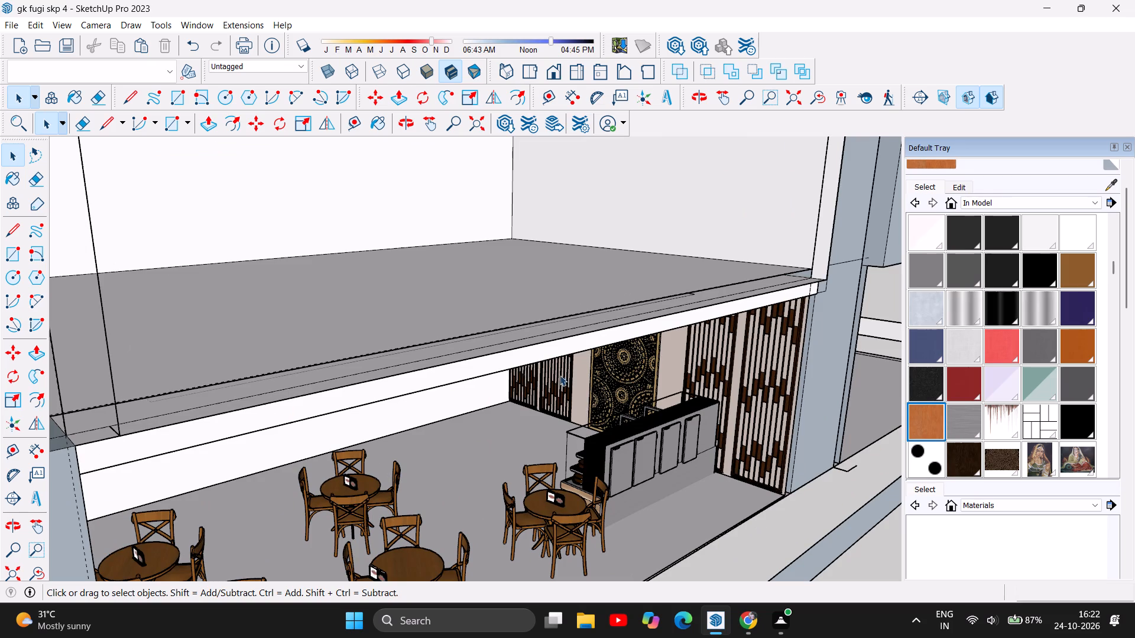
scroll(783, 460, down, 6)
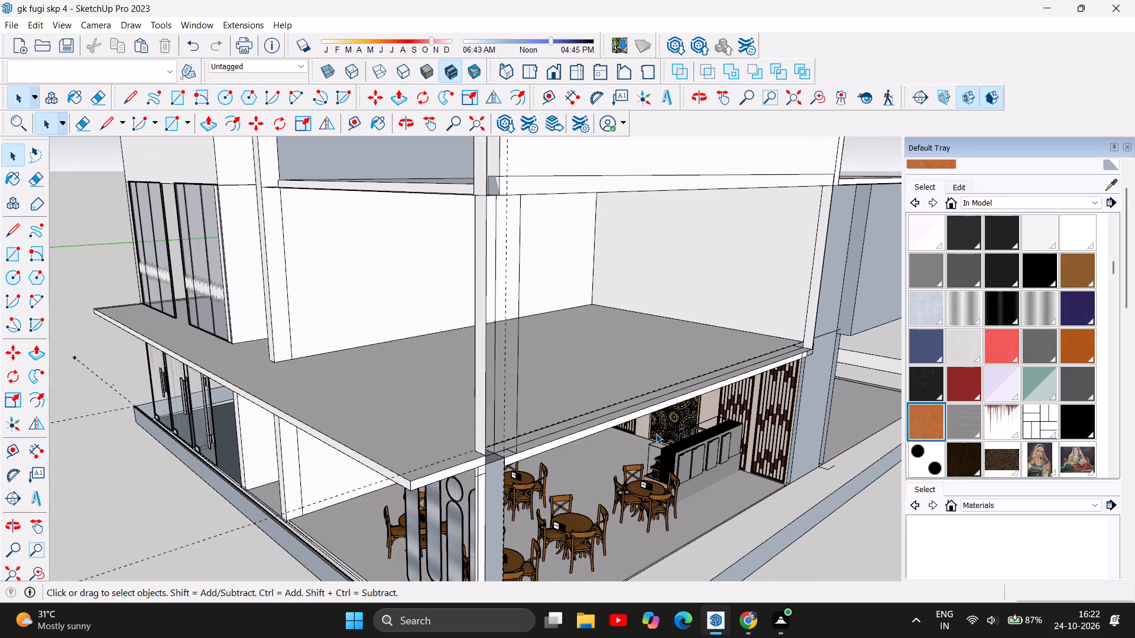
click(409, 123)
drag(345, 429, 349, 429)
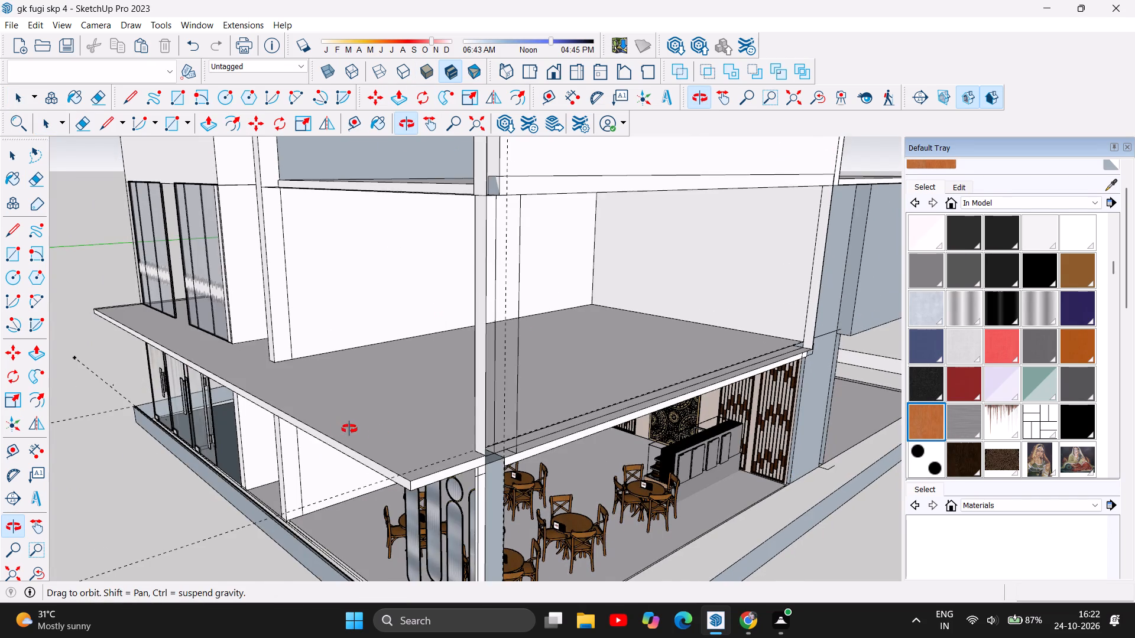
drag(349, 429, 511, 496)
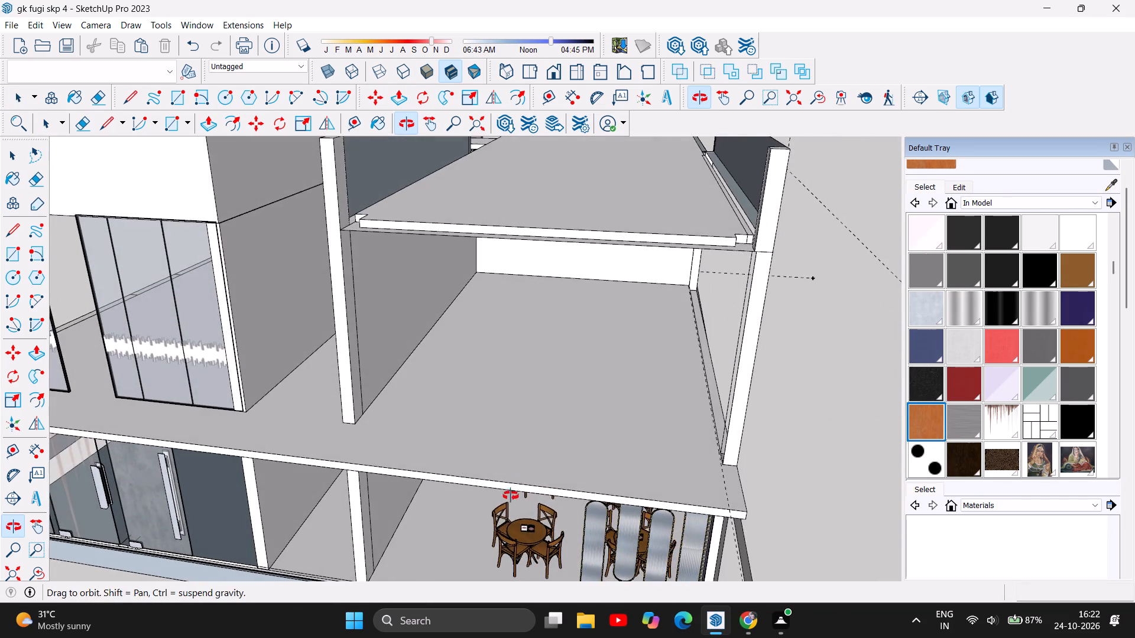
drag(511, 496, 507, 541)
drag(708, 368, 641, 415)
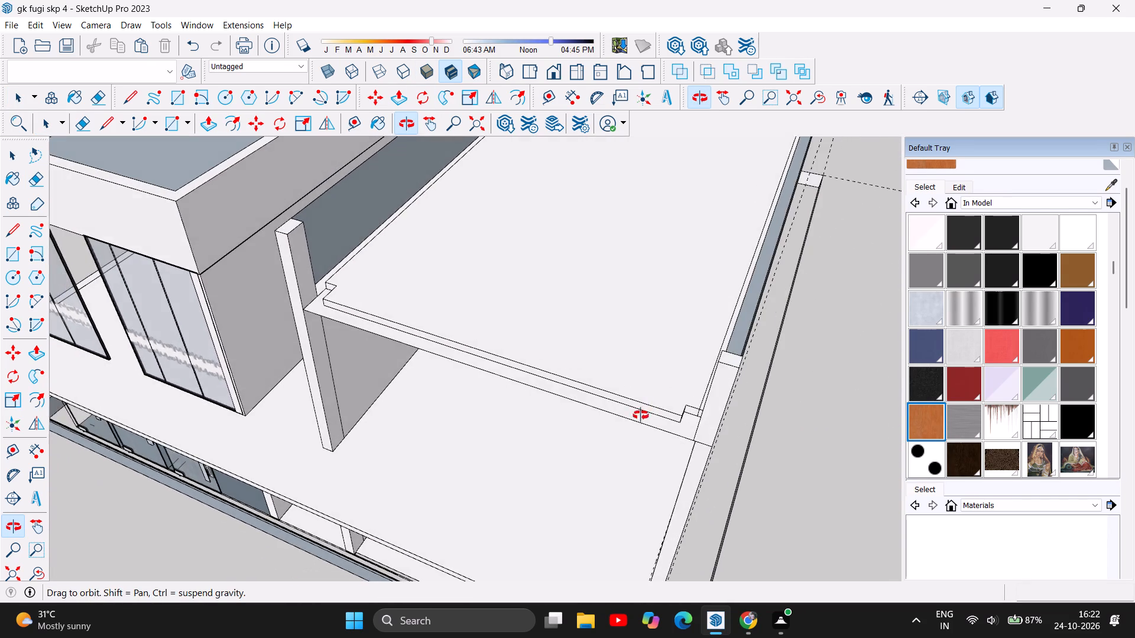
drag(641, 415, 588, 437)
scroll(670, 453, up, 2)
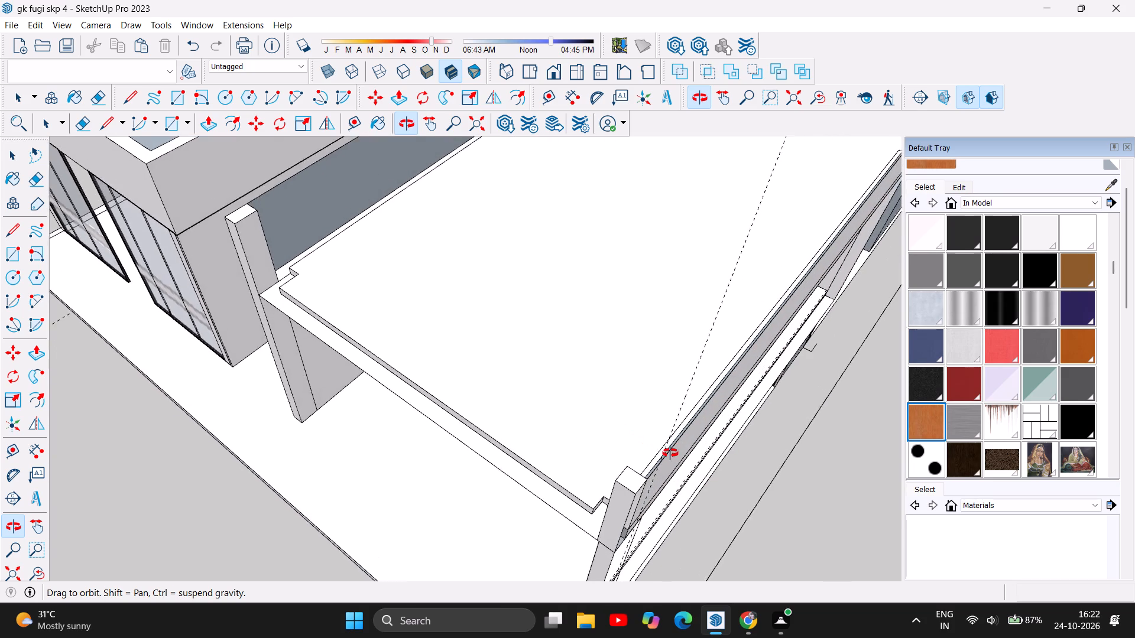
scroll(670, 453, up, 12)
drag(677, 471, 664, 461)
scroll(668, 503, up, 14)
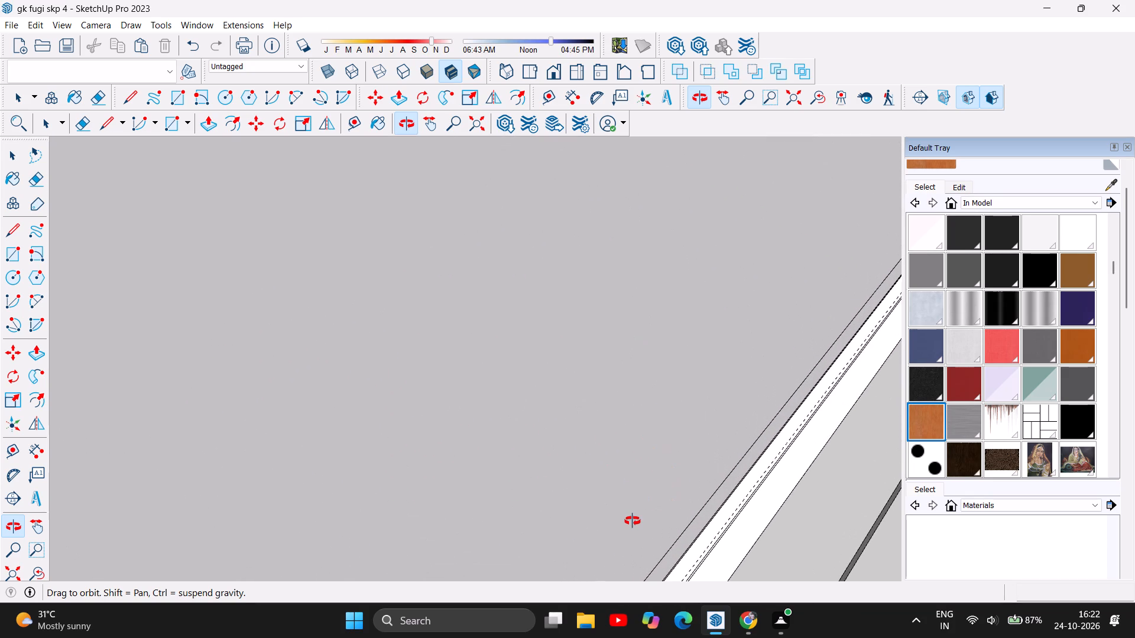
scroll(633, 521, down, 7)
scroll(703, 520, down, 12)
drag(629, 502, 667, 494)
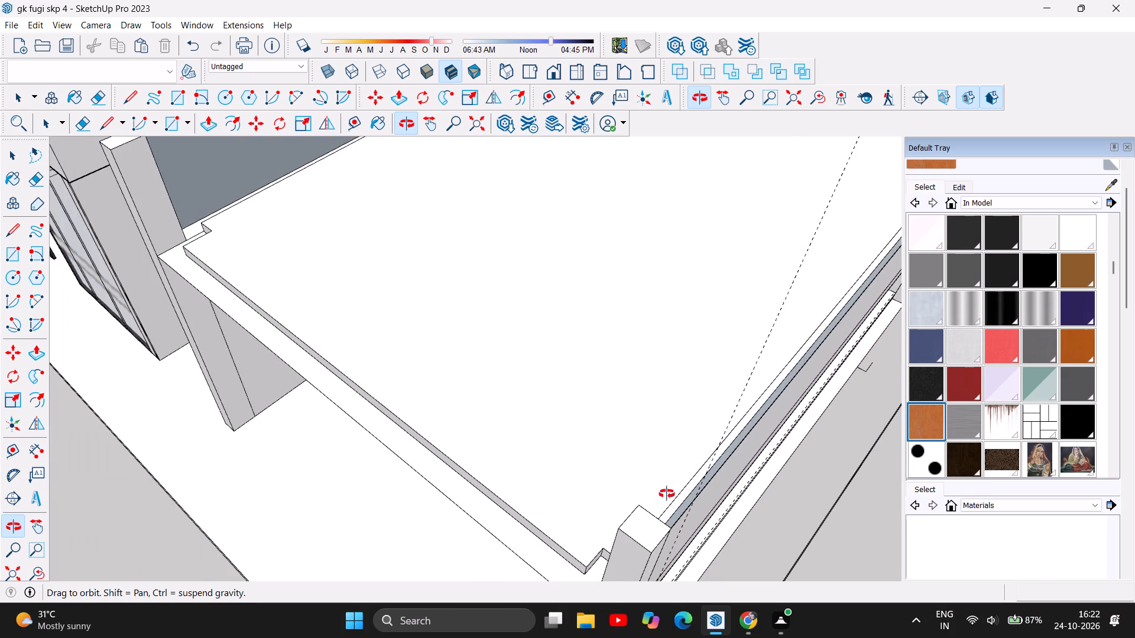
drag(667, 494, 701, 496)
scroll(766, 429, up, 6)
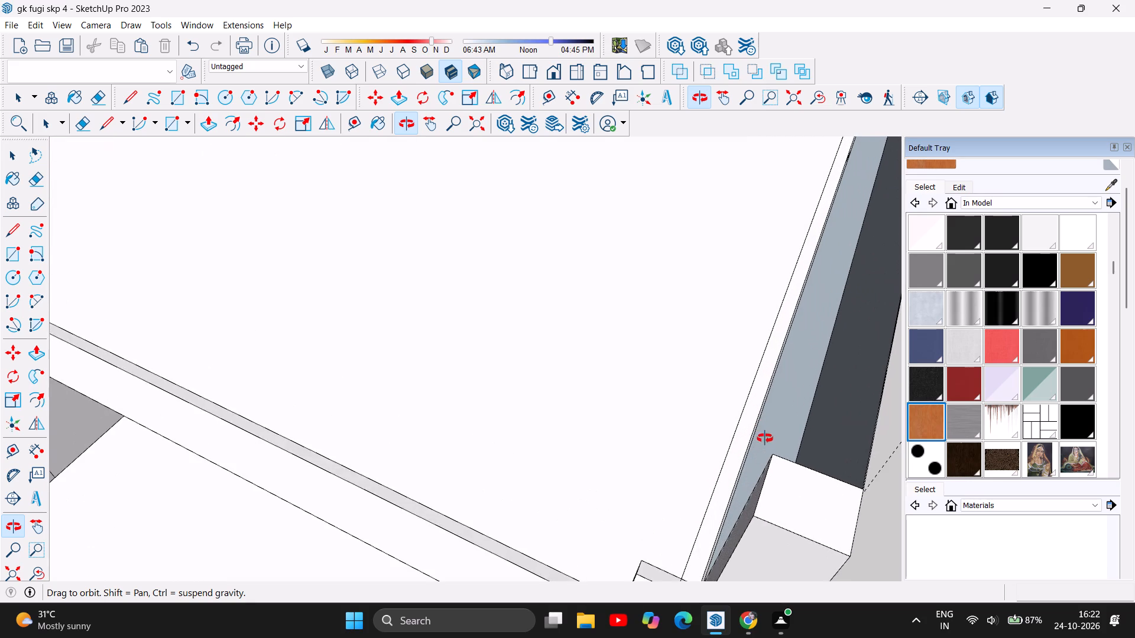
scroll(767, 451, up, 6)
drag(752, 454, 731, 441)
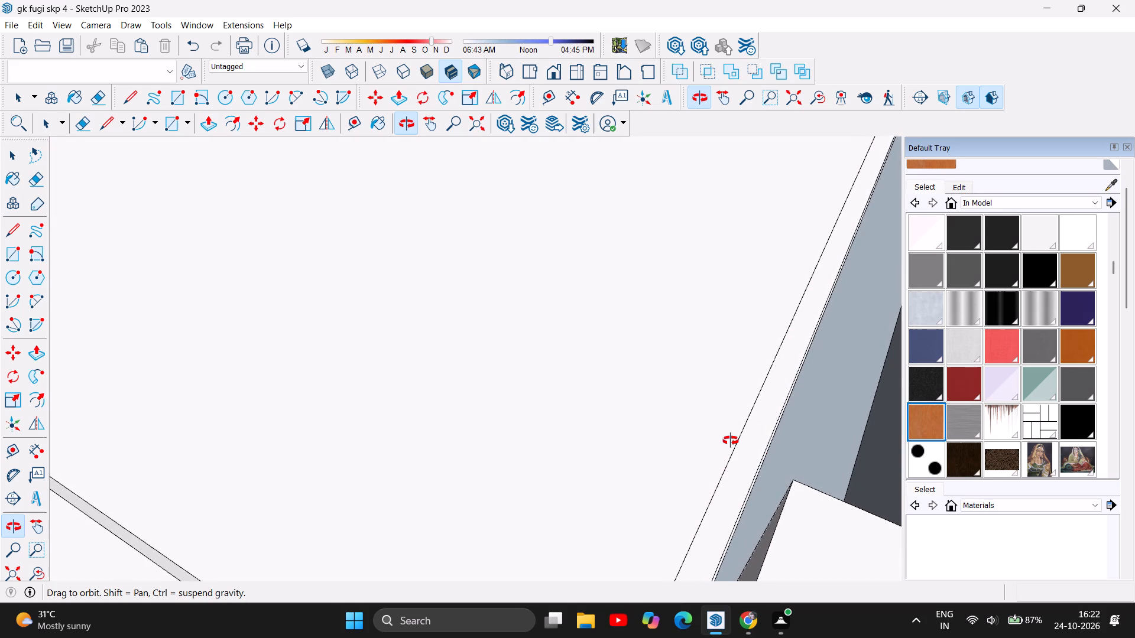
drag(731, 441, 800, 442)
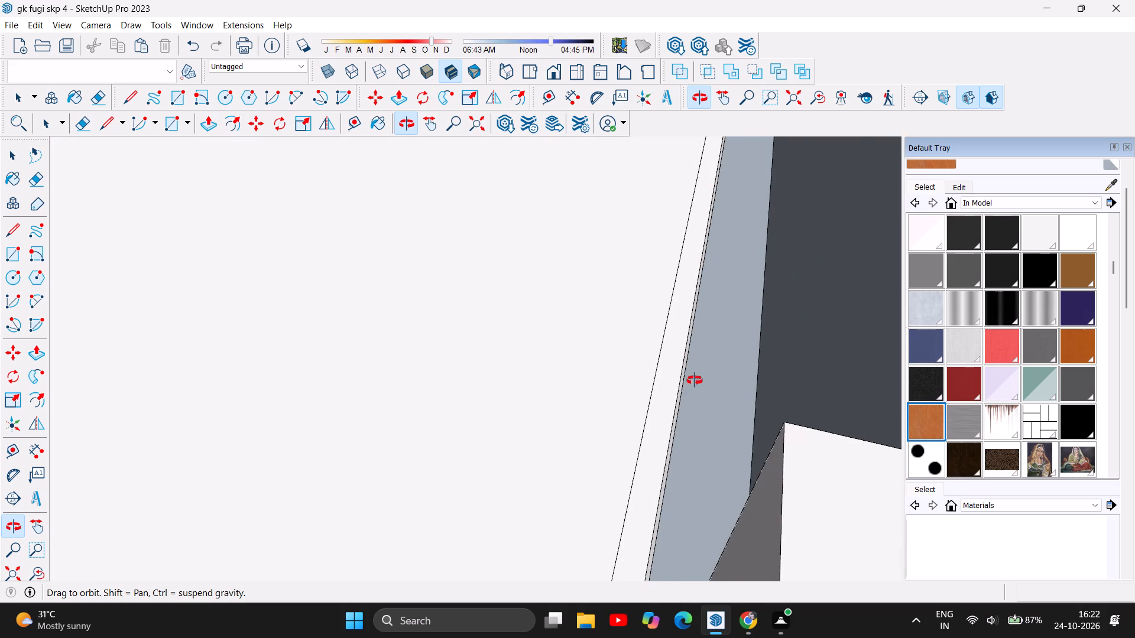
Examine the upper storey from above and from the front, focusing on the dividing wall between the glazed block and the open dining side.
scroll(686, 386, down, 17)
scroll(699, 409, down, 7)
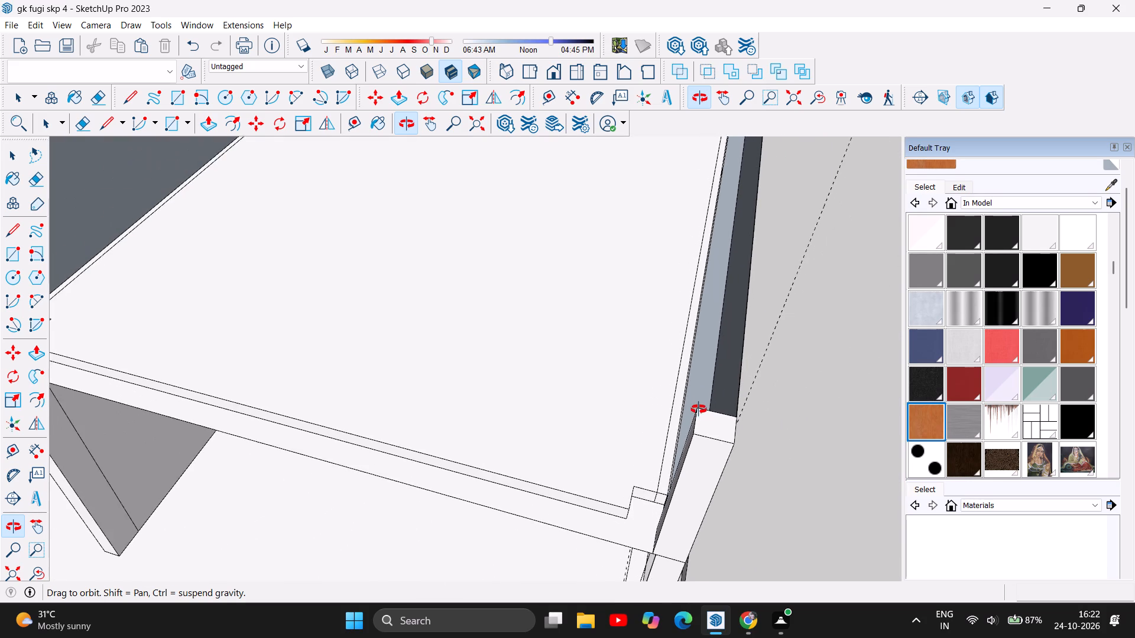
scroll(666, 421, down, 14)
scroll(638, 430, down, 7)
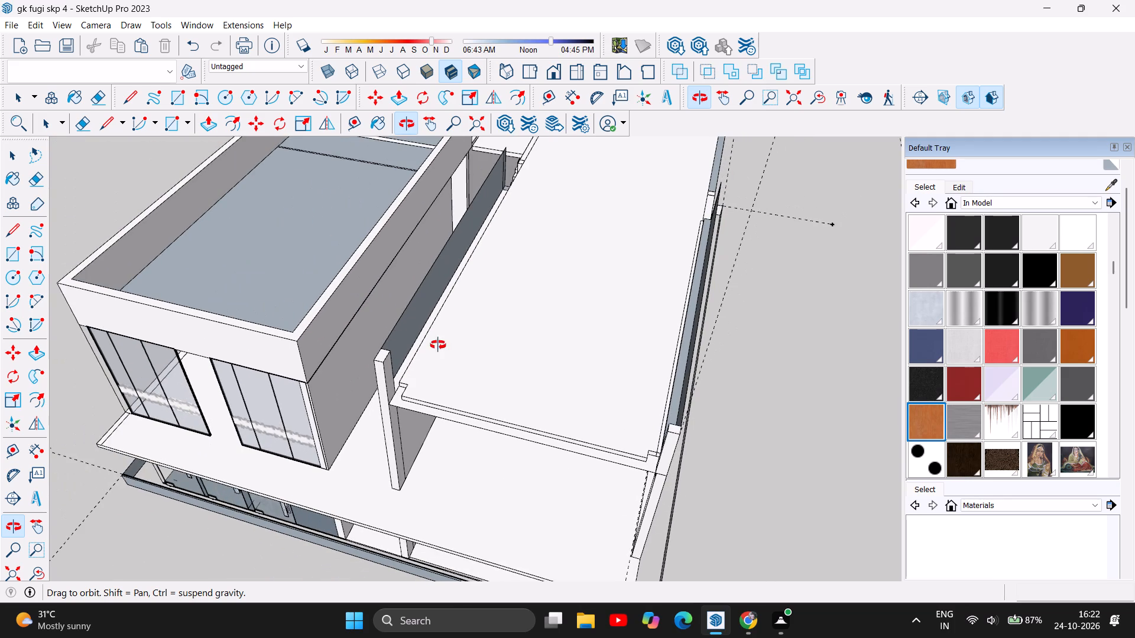
drag(457, 353, 555, 236)
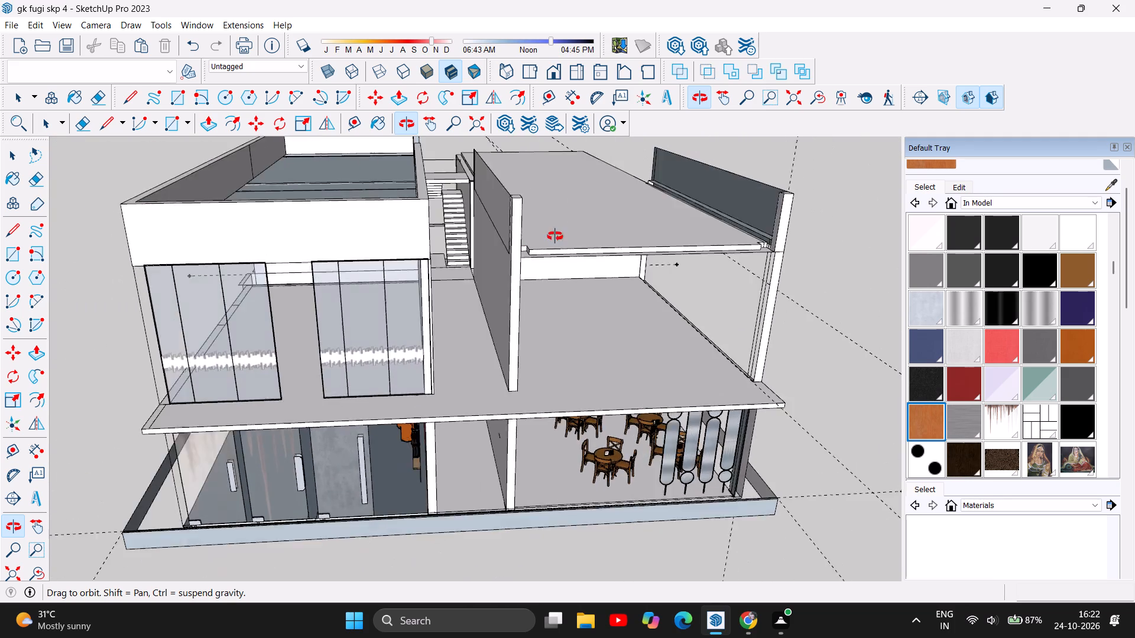
drag(555, 236, 604, 315)
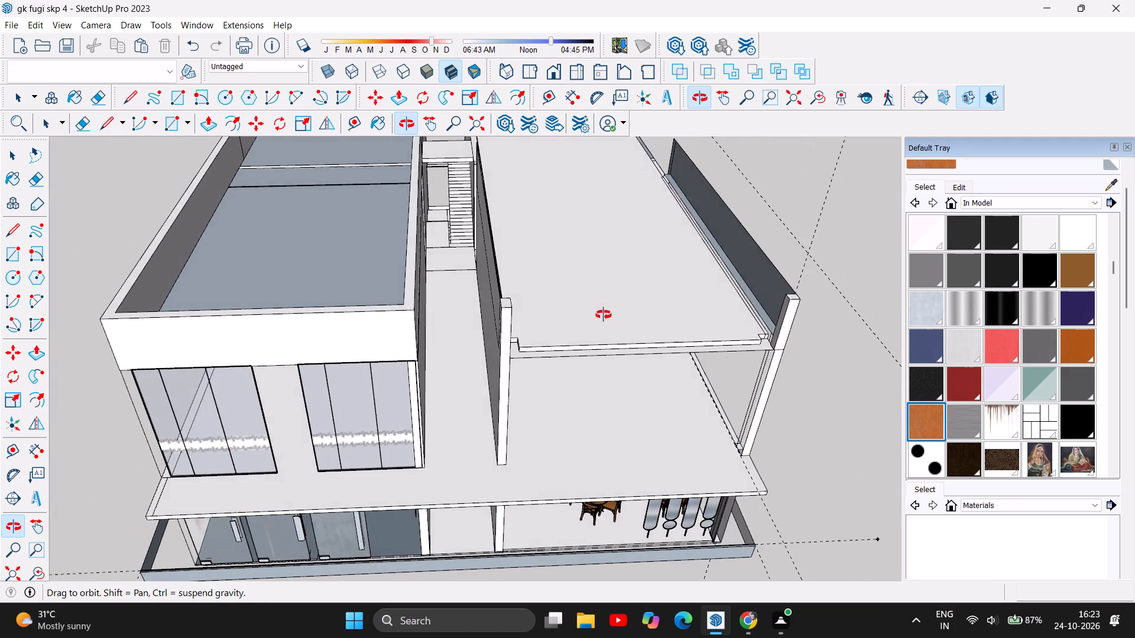
drag(604, 315, 645, 305)
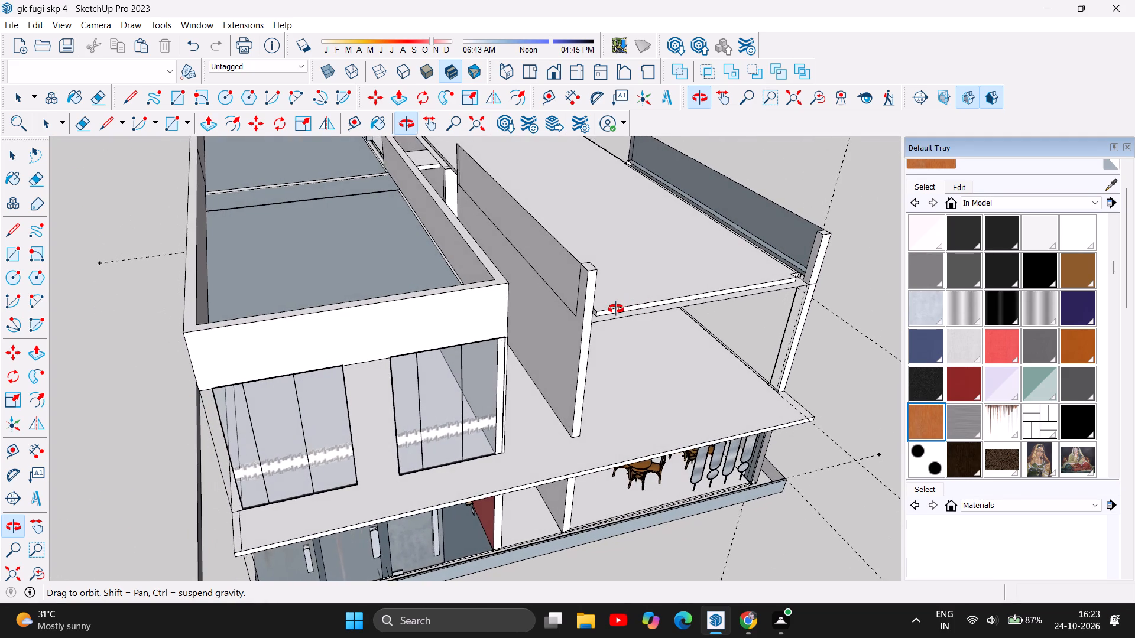
scroll(616, 309, up, 12)
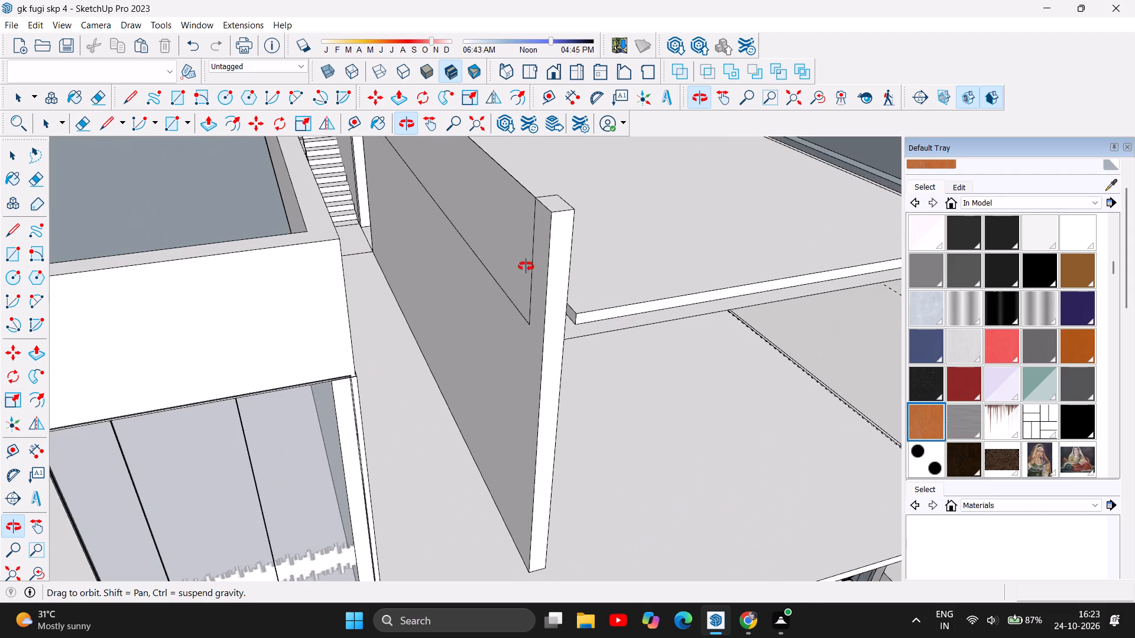
drag(484, 327, 451, 249)
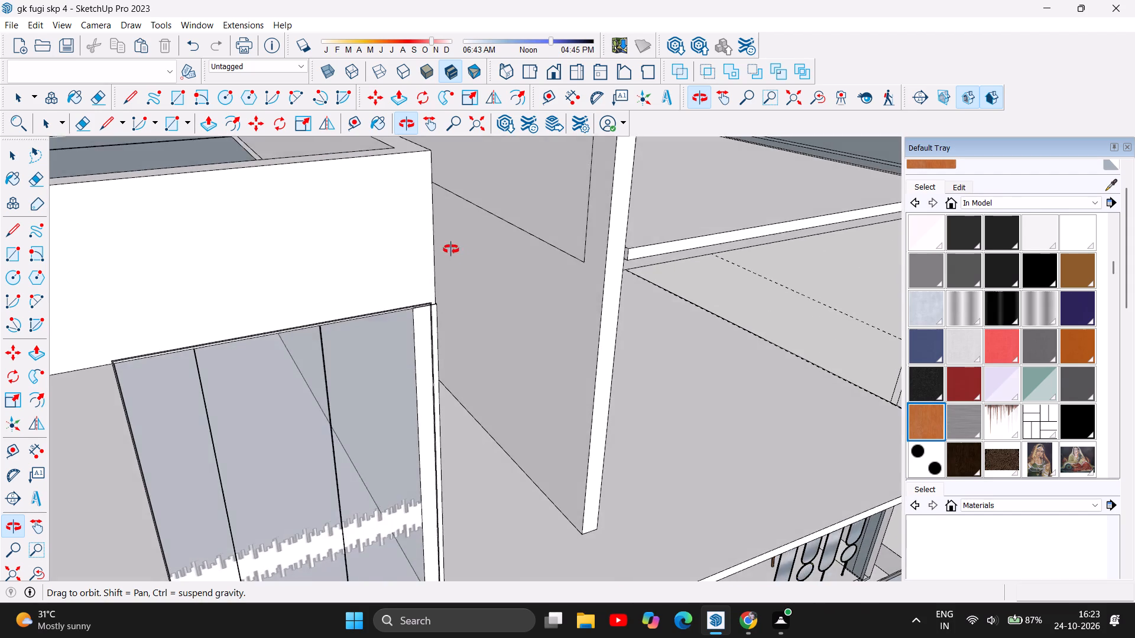
drag(451, 249, 520, 272)
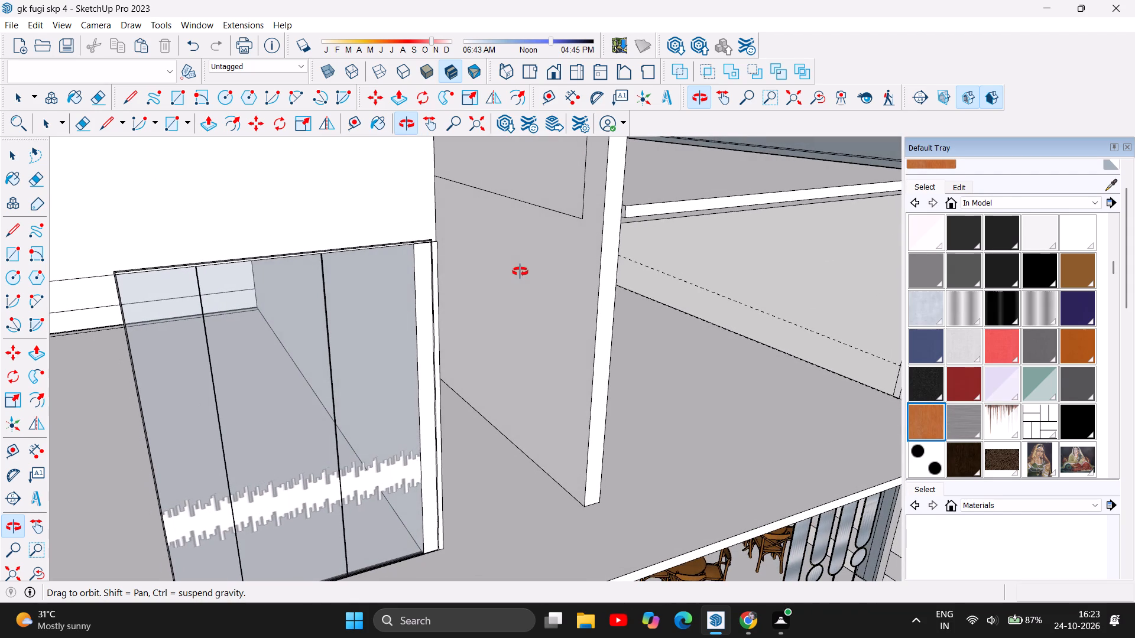
Delete the top edge and the large face of the upper-storey dividing wall on the side facing the glazed block.
click(11, 160)
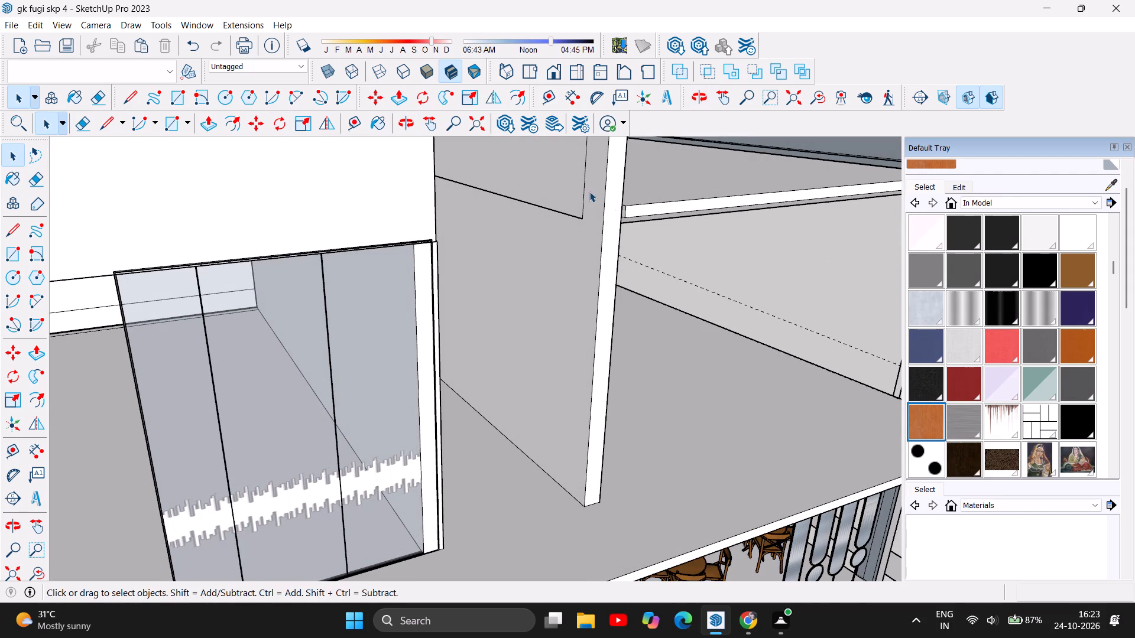
click(584, 183)
click(582, 187)
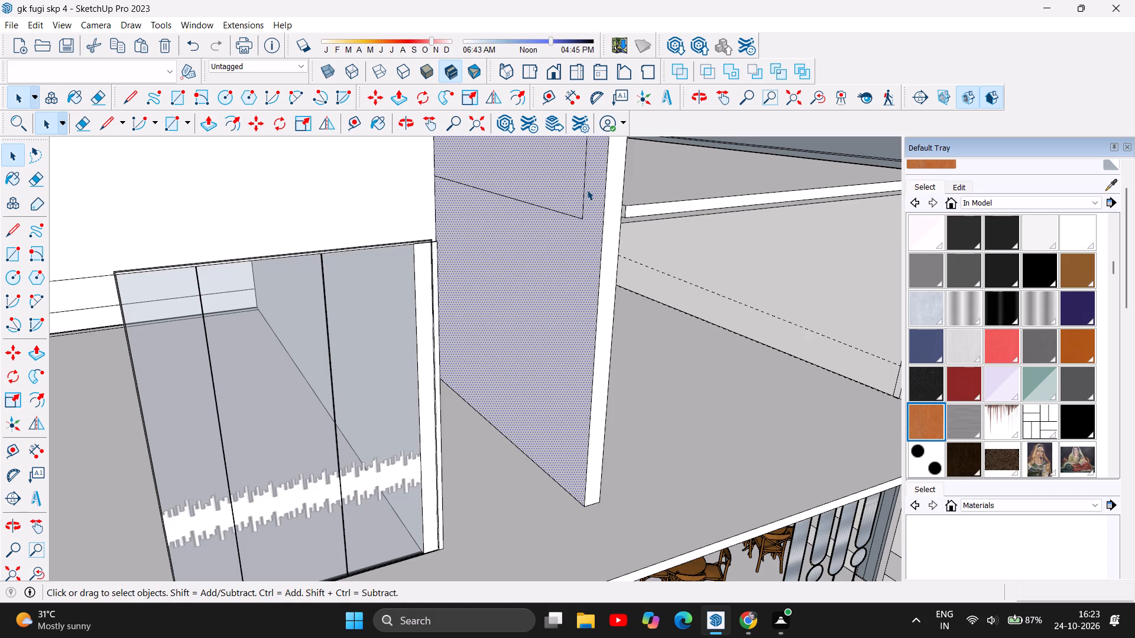
click(585, 191)
drag(579, 207, 578, 230)
click(578, 230)
scroll(544, 348, down, 5)
scroll(388, 416, down, 6)
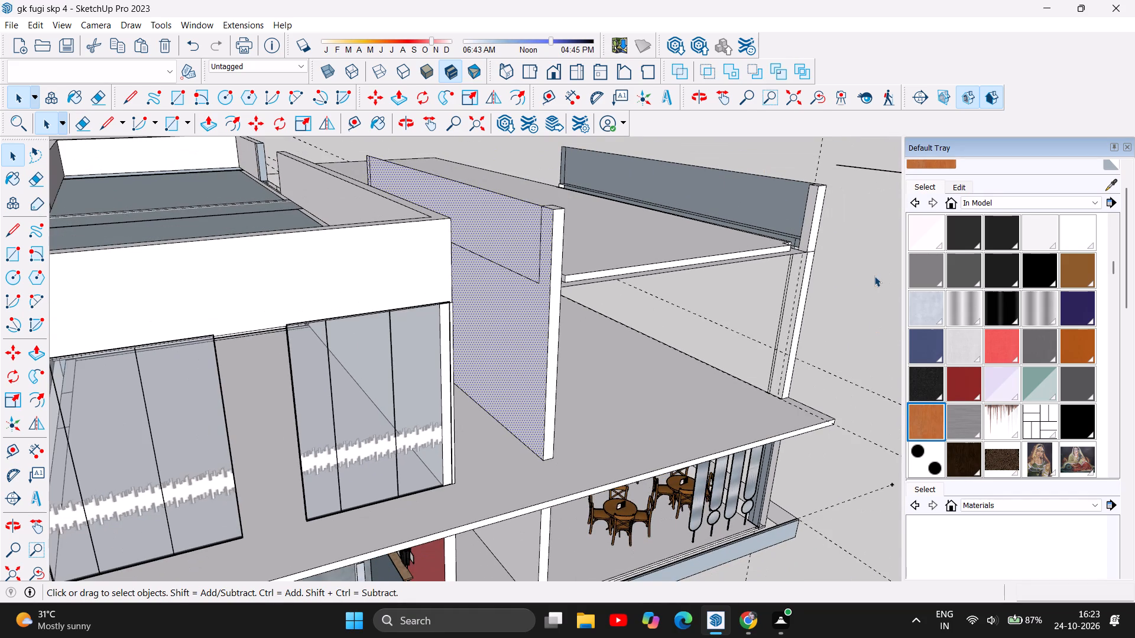
click(874, 276)
click(539, 252)
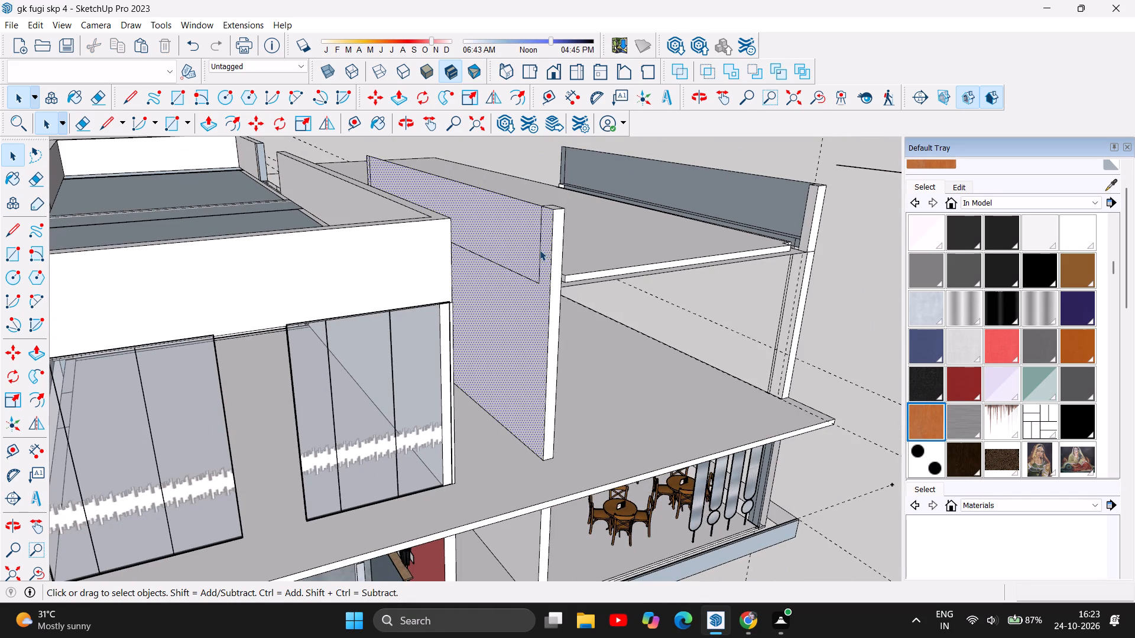
click(852, 223)
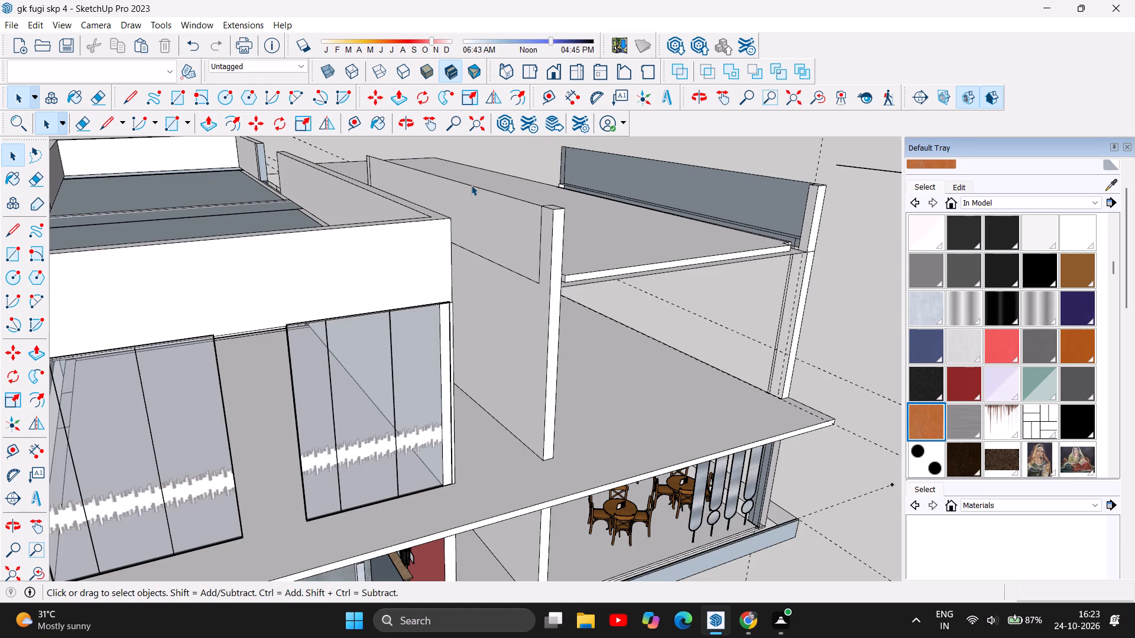
click(473, 186)
key(Print)
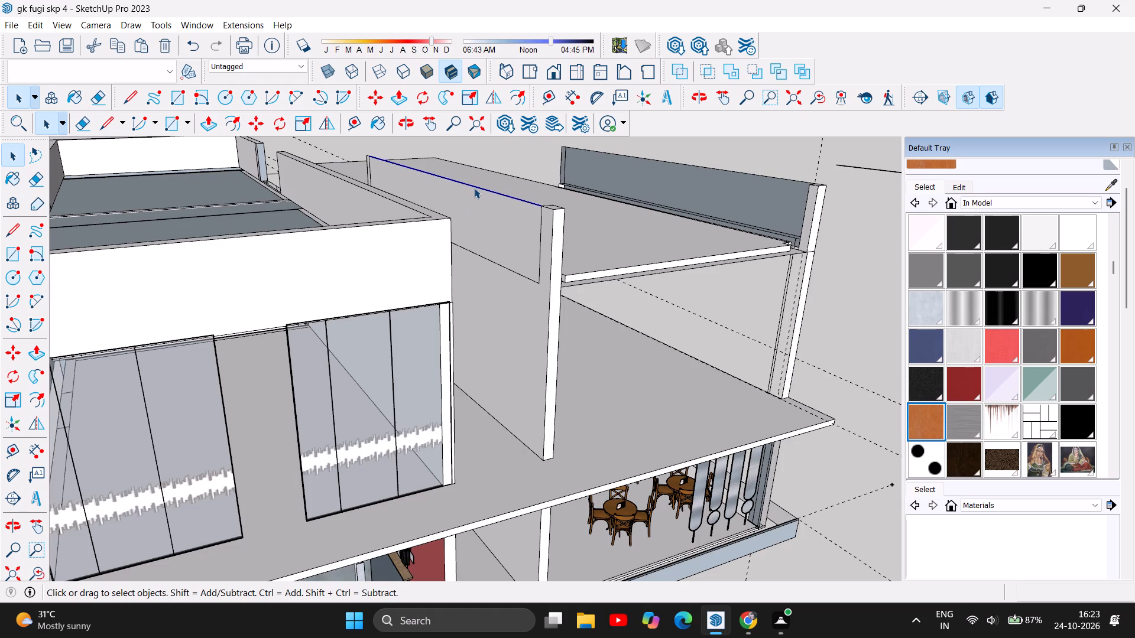
click(856, 223)
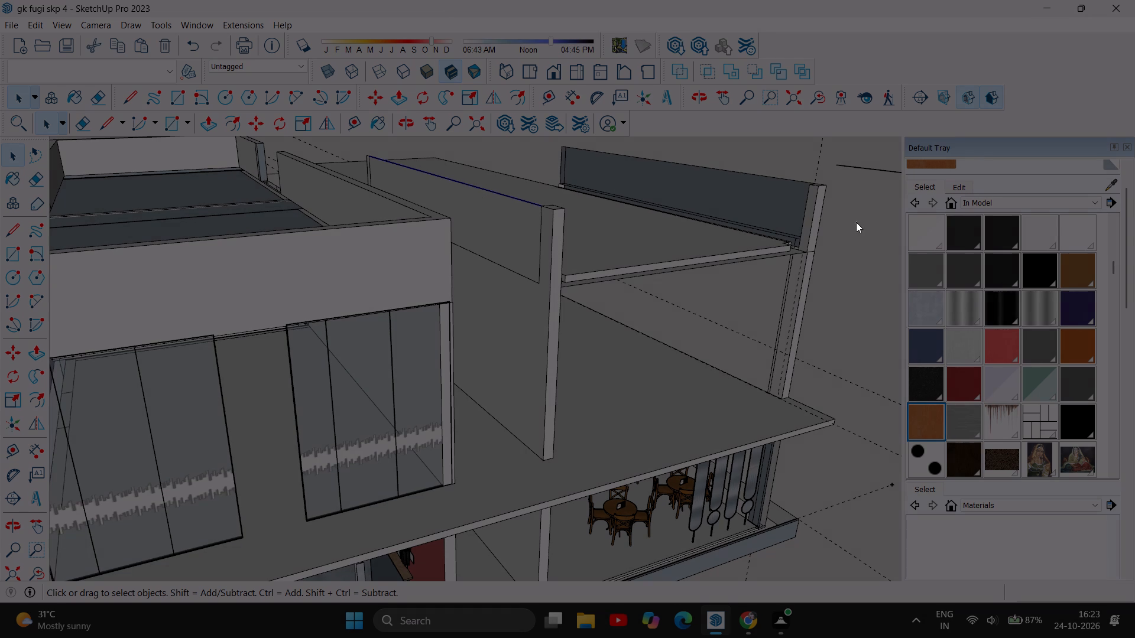
key(Escape)
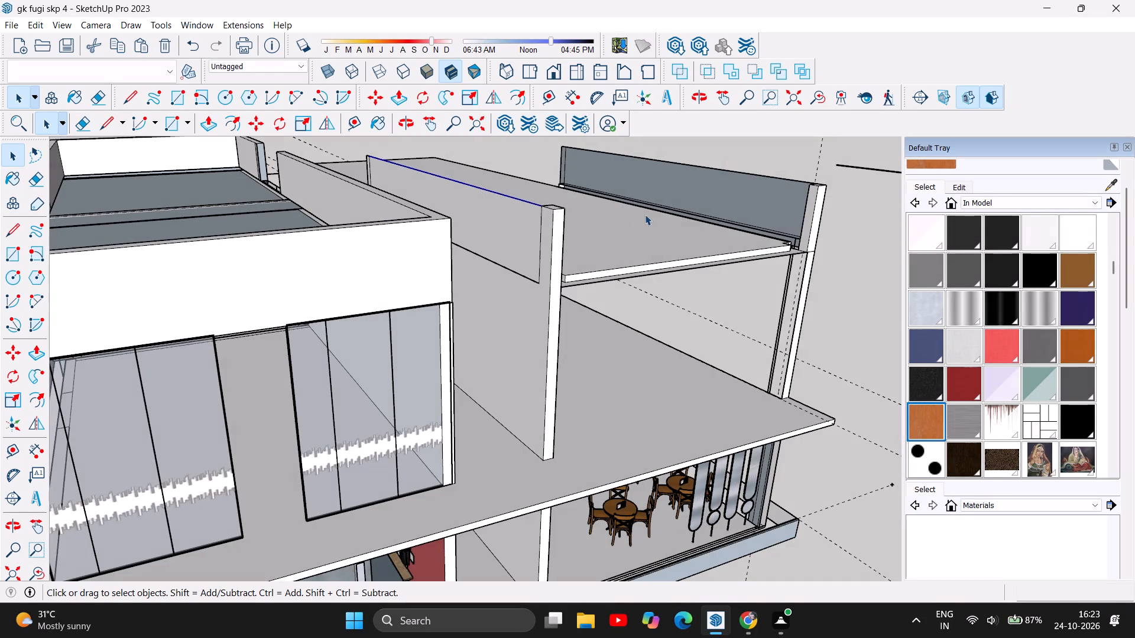
key(Delete)
click(522, 202)
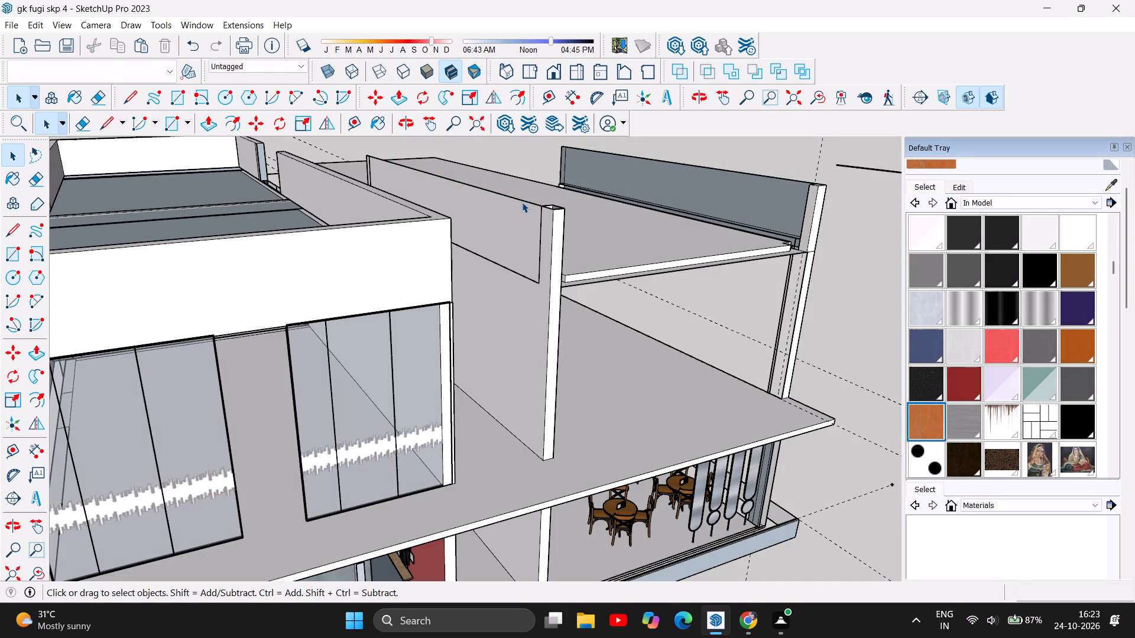
key(Delete)
Delete the remaining large face of the dividing wall, opening the space between the floor and roof slabs.
right_click(527, 231)
right_click(529, 233)
click(517, 300)
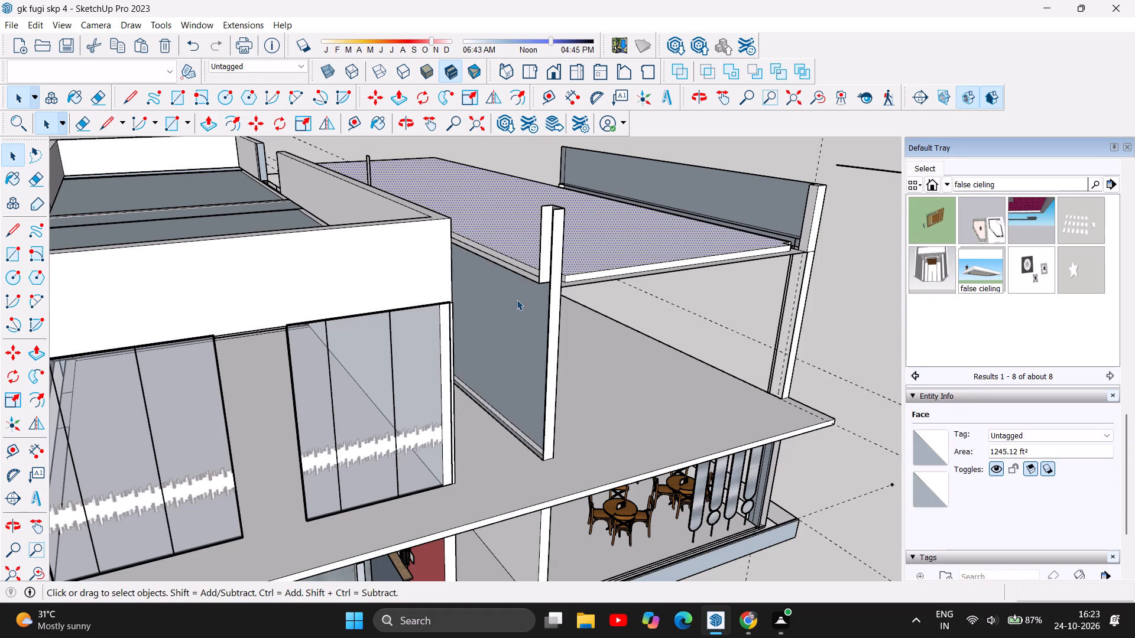
right_click(510, 334)
key(Delete)
click(514, 335)
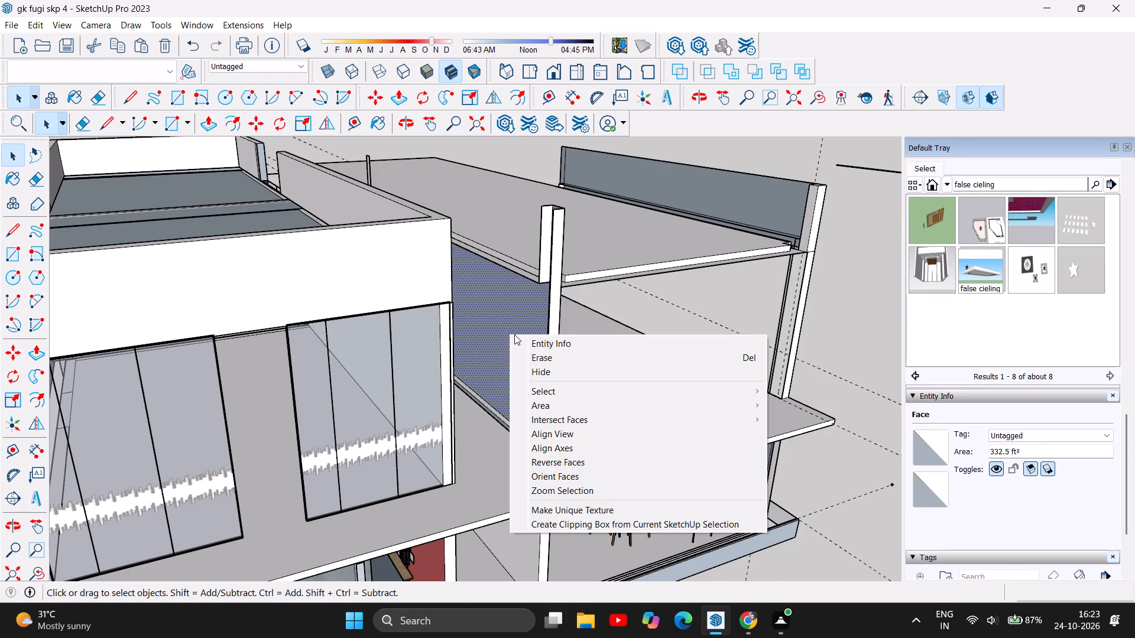
key(Delete)
click(877, 257)
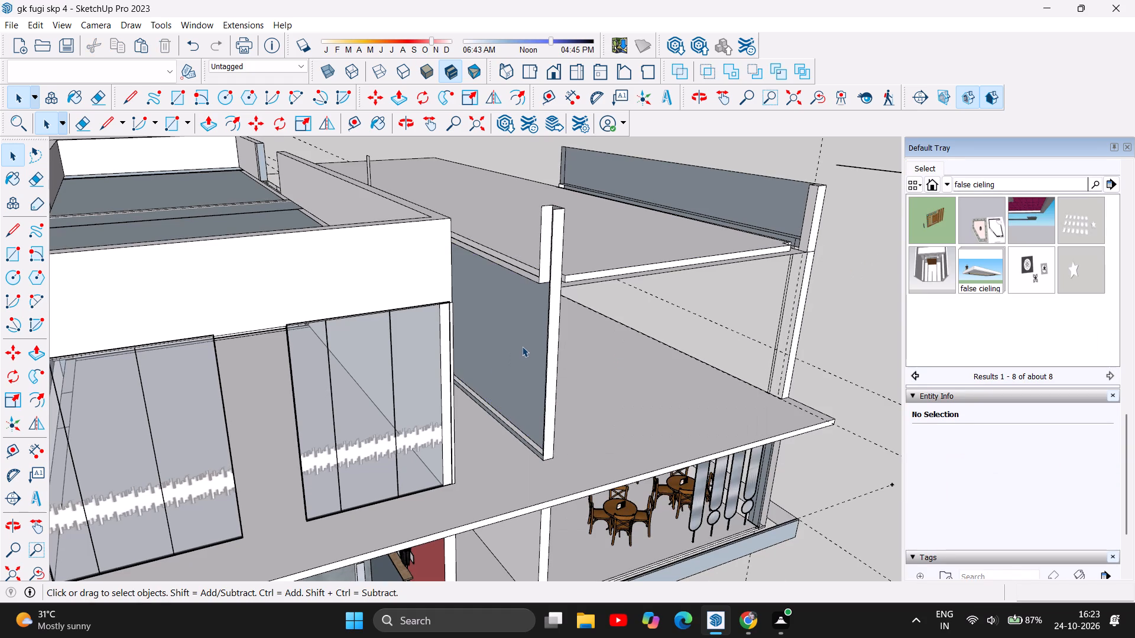
click(525, 344)
key(Delete)
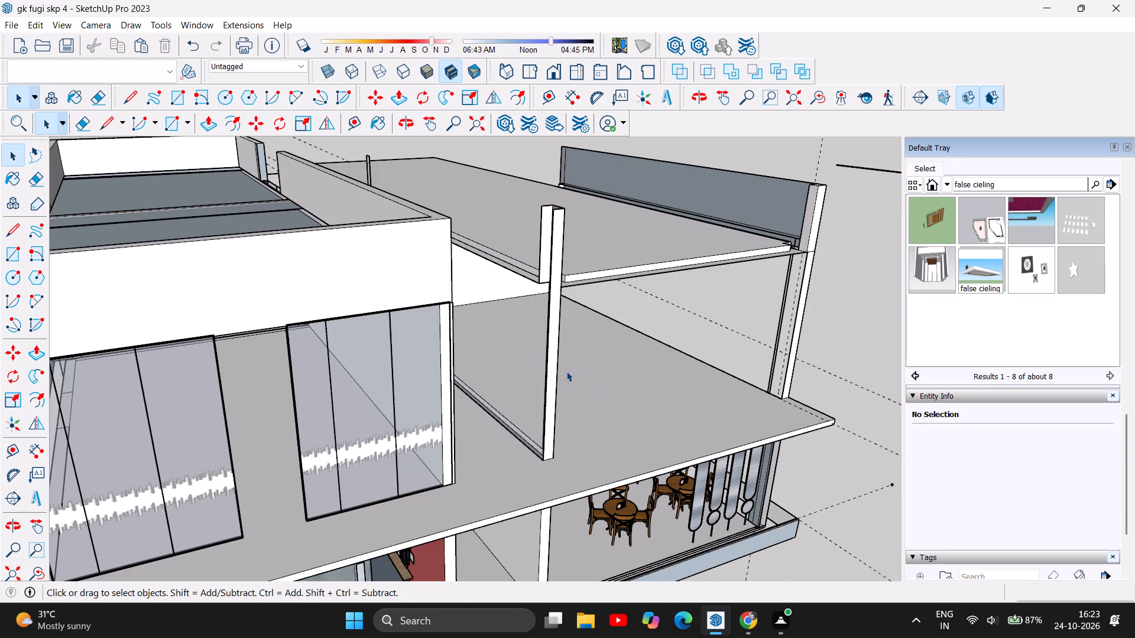
Delete the side face and vertical edges of the leftover post at the dividing wall's front end.
click(546, 258)
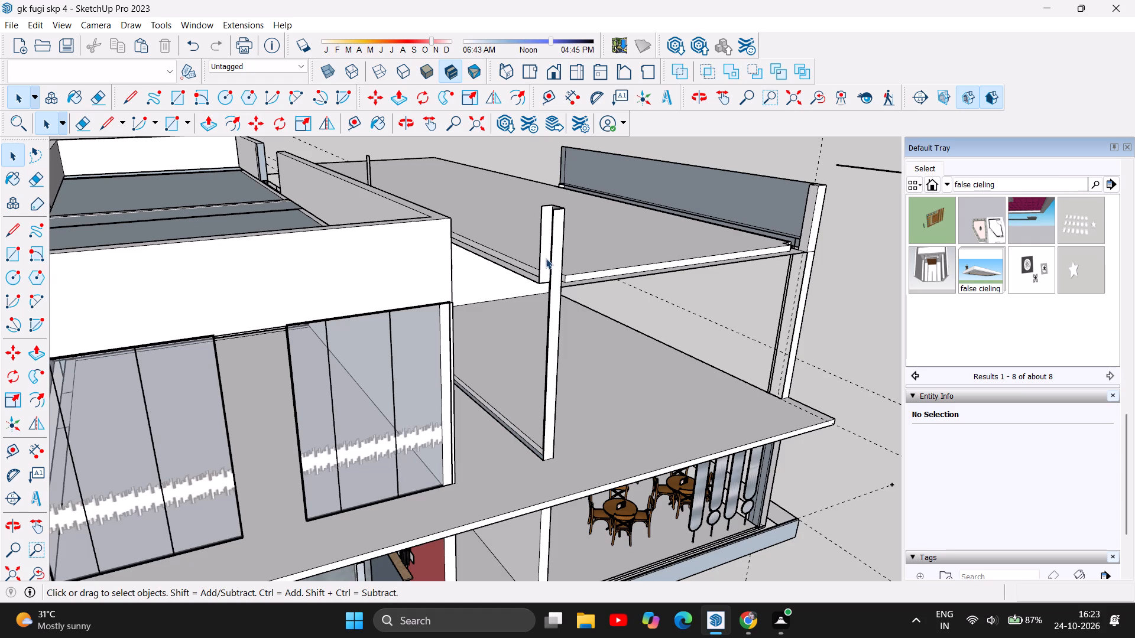
key(Delete)
click(540, 258)
key(Delete)
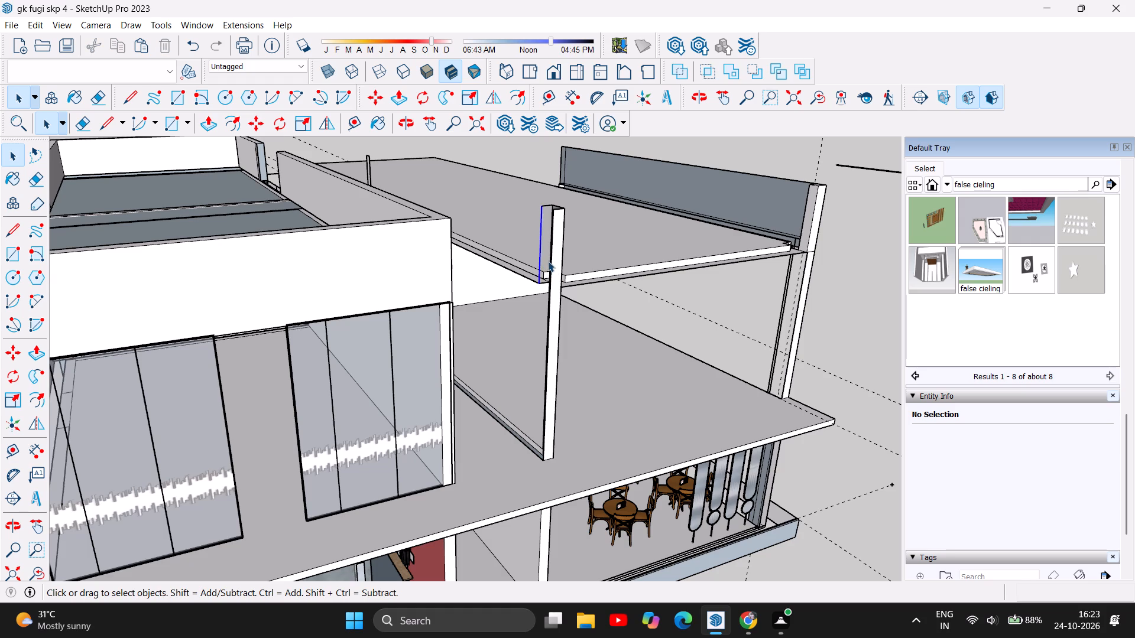
click(551, 265)
key(Delete)
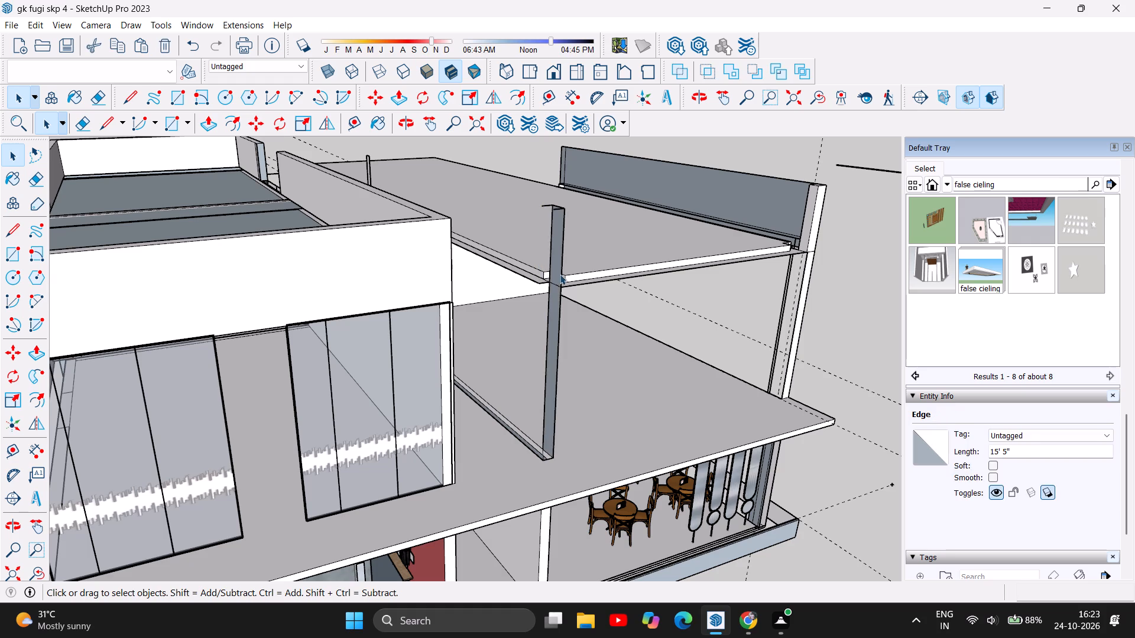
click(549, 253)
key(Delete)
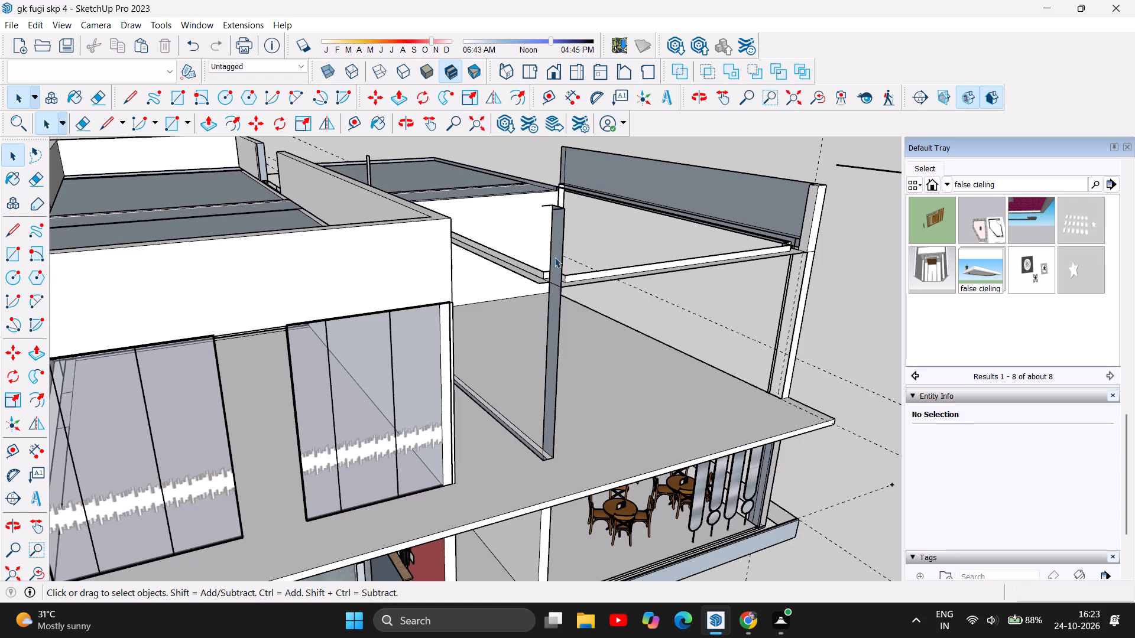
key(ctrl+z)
Delete the dividing wall end's remaining narrow face below the roof slab and the vertical edge beside it.
click(556, 323)
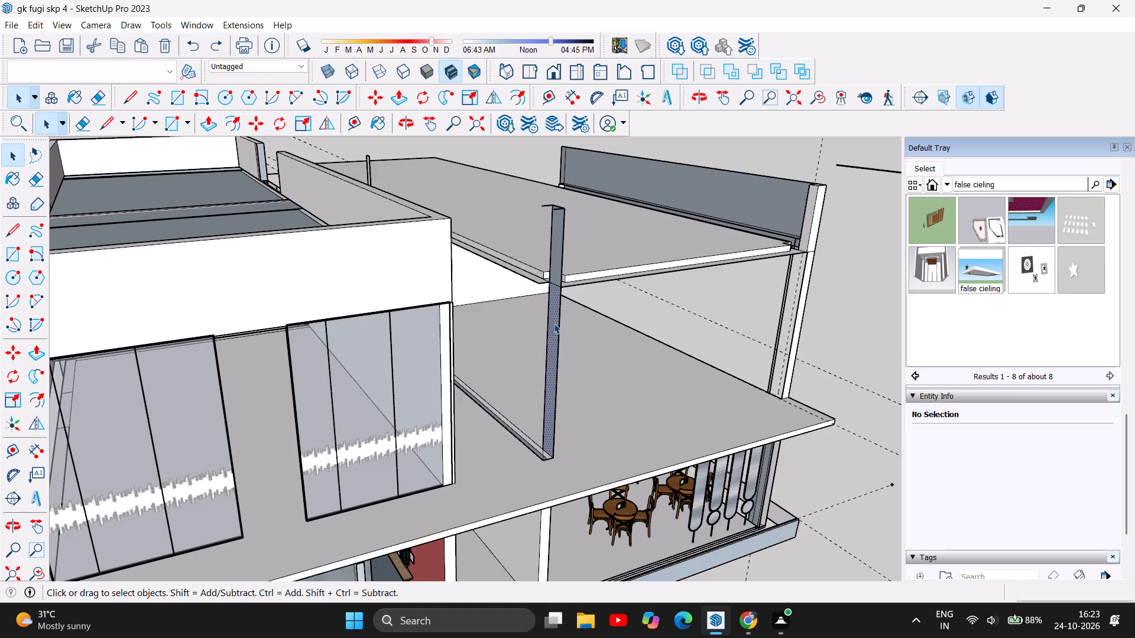
key(Delete)
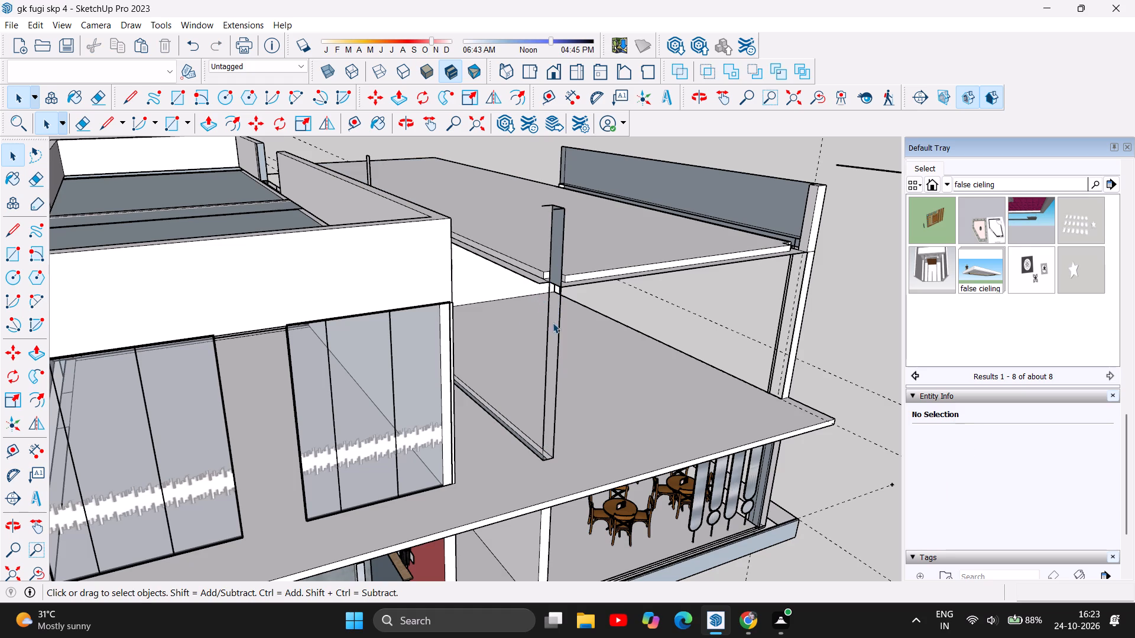
click(559, 332)
key(Delete)
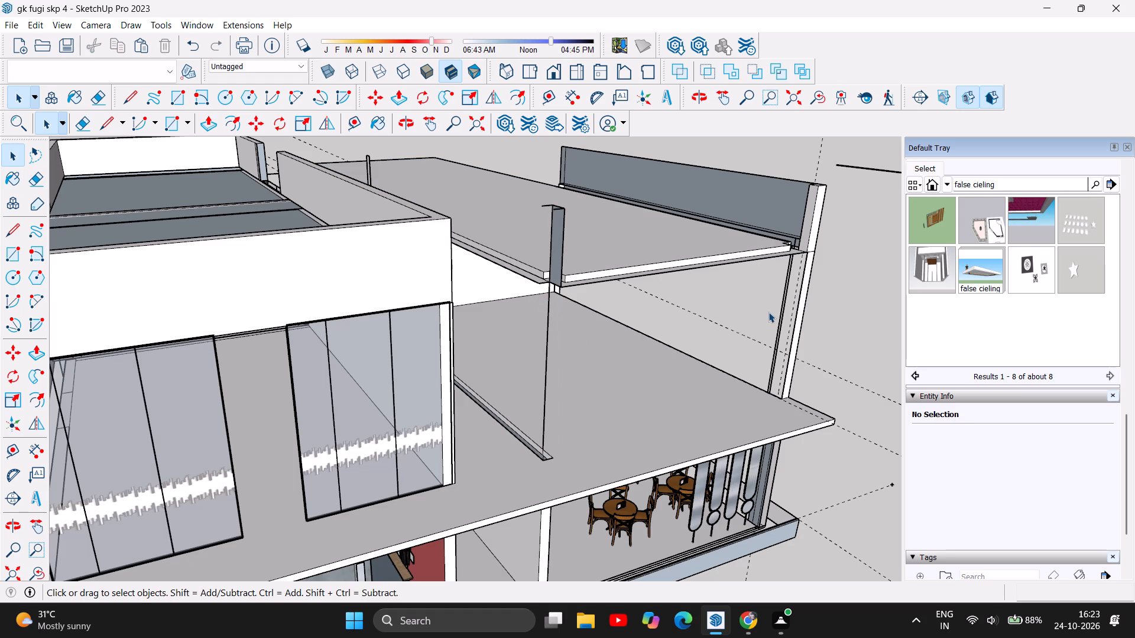
Delete the inner faces and vertical edges of the upper-storey post at the slab's outer front corner, below the parapet.
click(768, 313)
key(Delete)
click(778, 313)
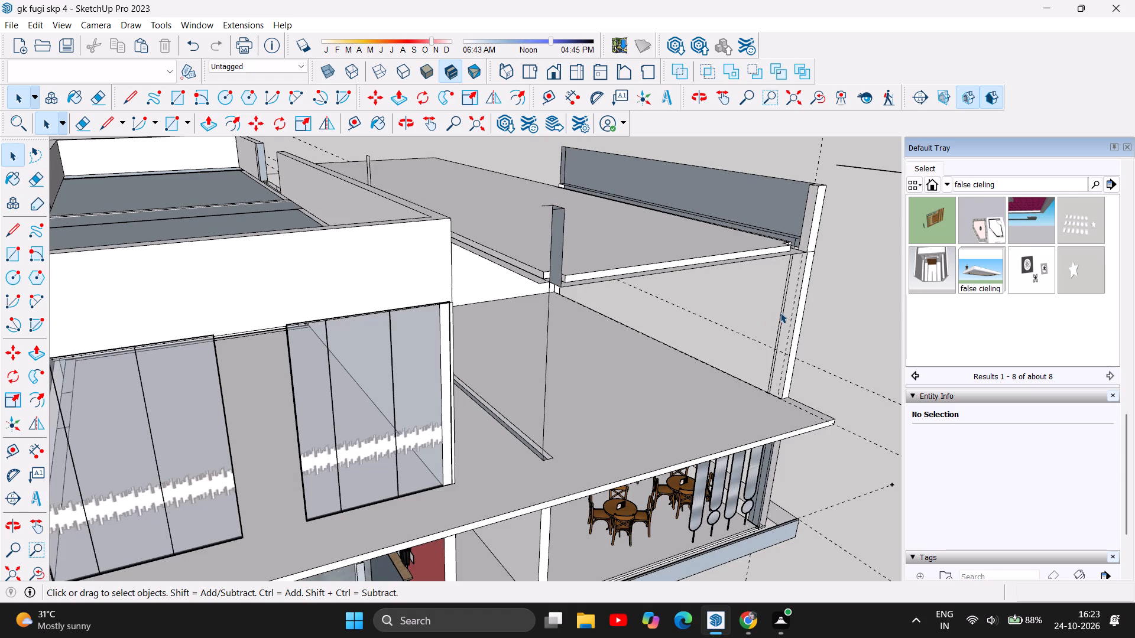
key(Delete)
click(780, 313)
key(Delete)
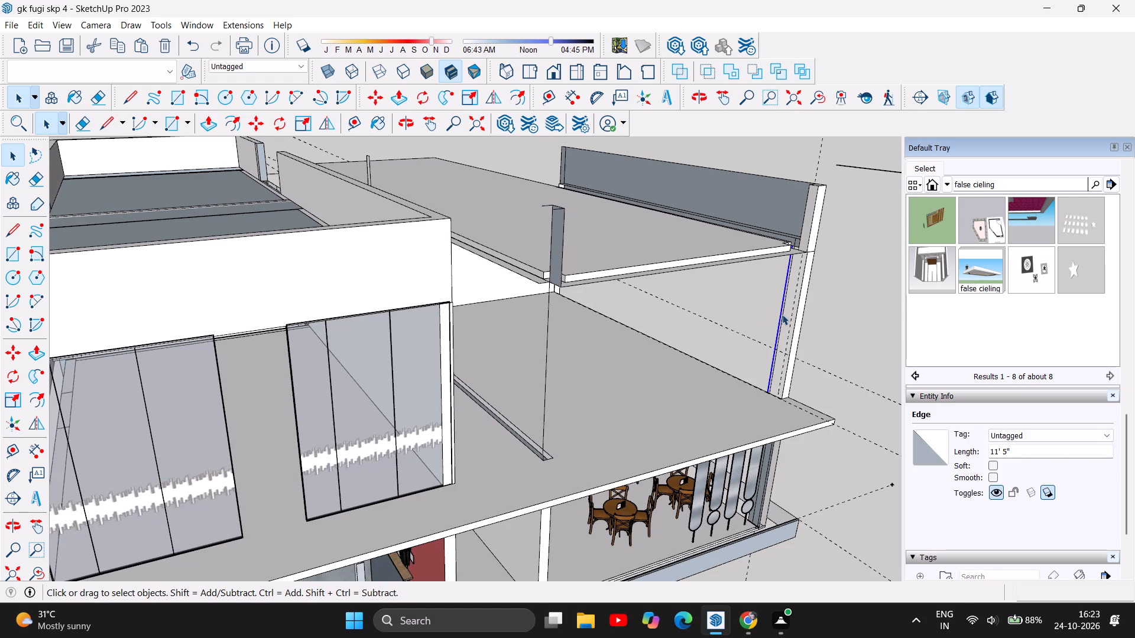
click(782, 314)
key(Delete)
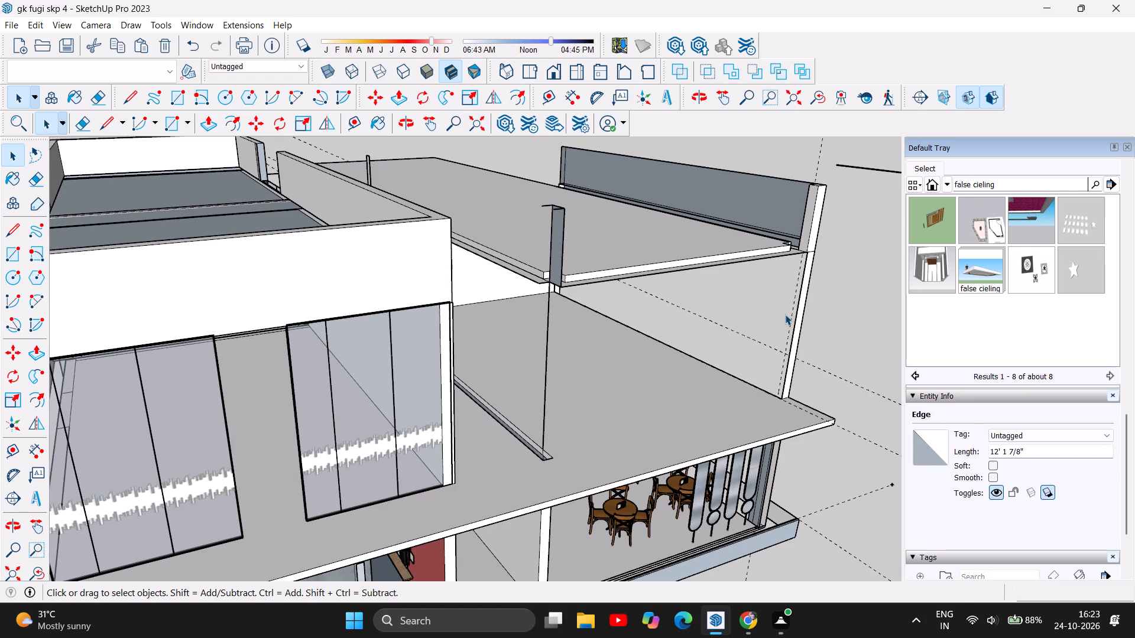
Delete the same corner post's remaining outer face and vertical edges between the floor and roof slabs.
click(796, 308)
key(Delete)
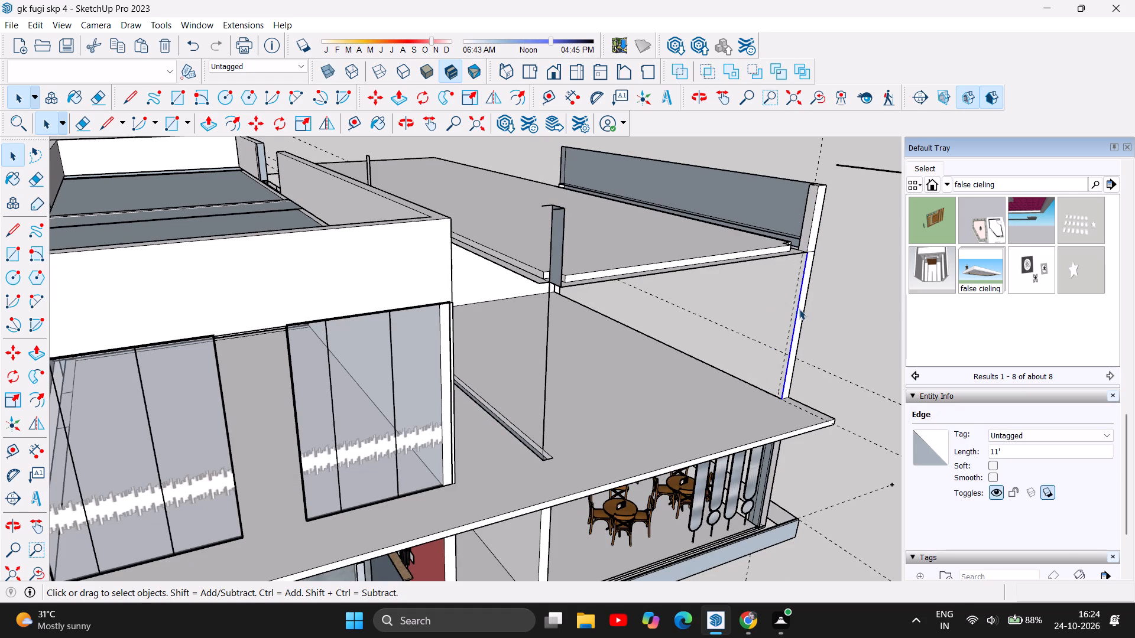
click(799, 309)
key(Delete)
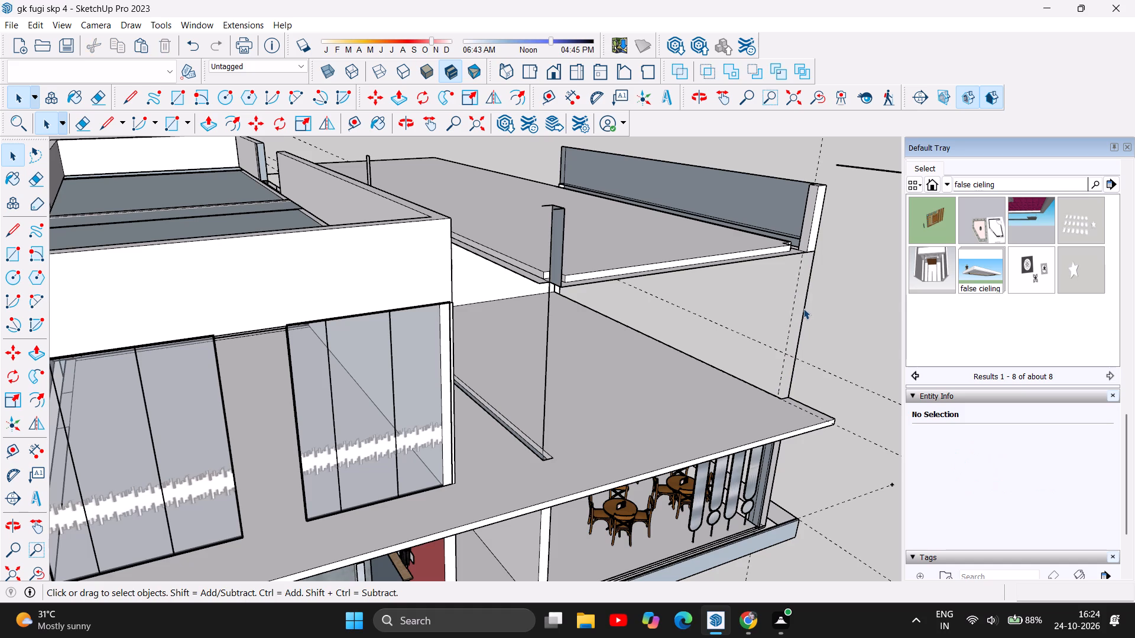
click(804, 313)
key(Delete)
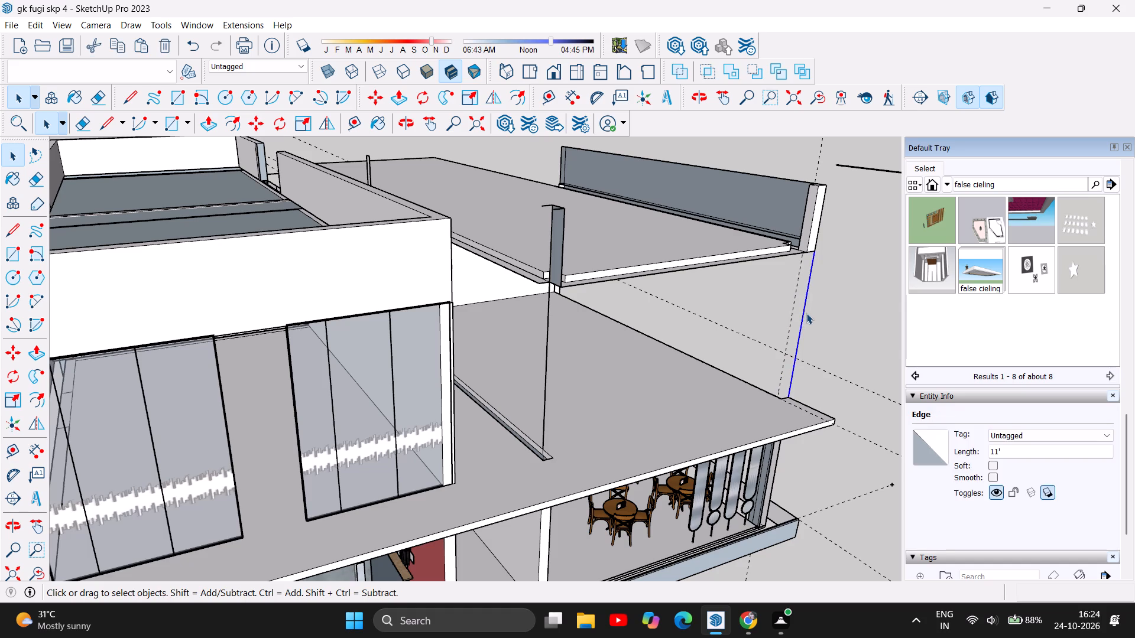
Delete the front end face and the large inner face of the roof parapet along the outer side.
click(815, 226)
key(Delete)
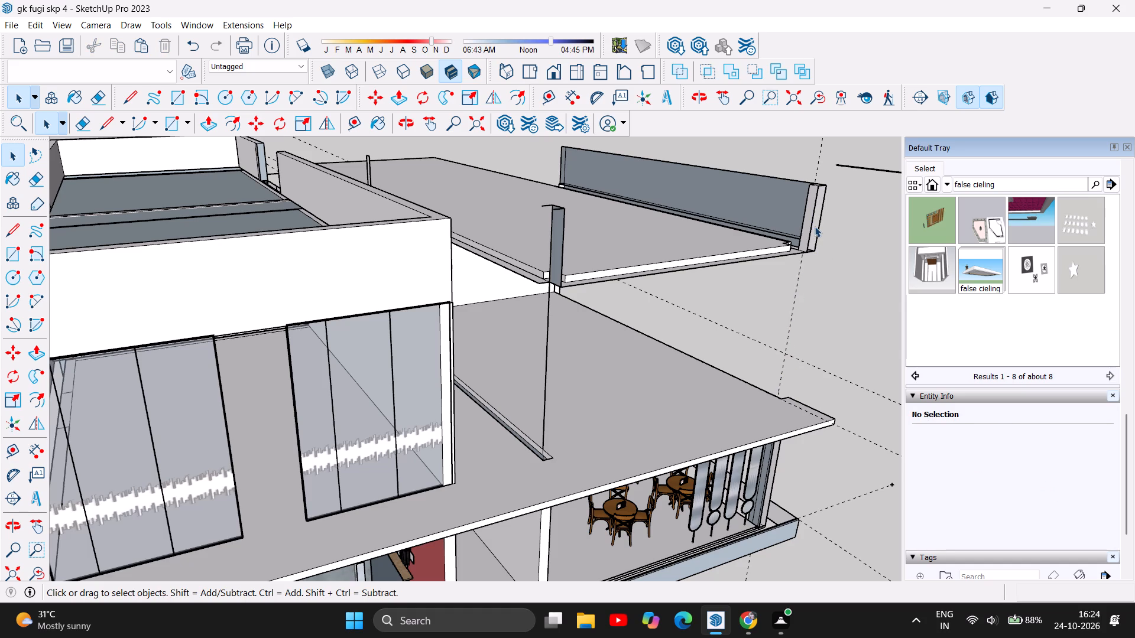
click(732, 203)
key(Delete)
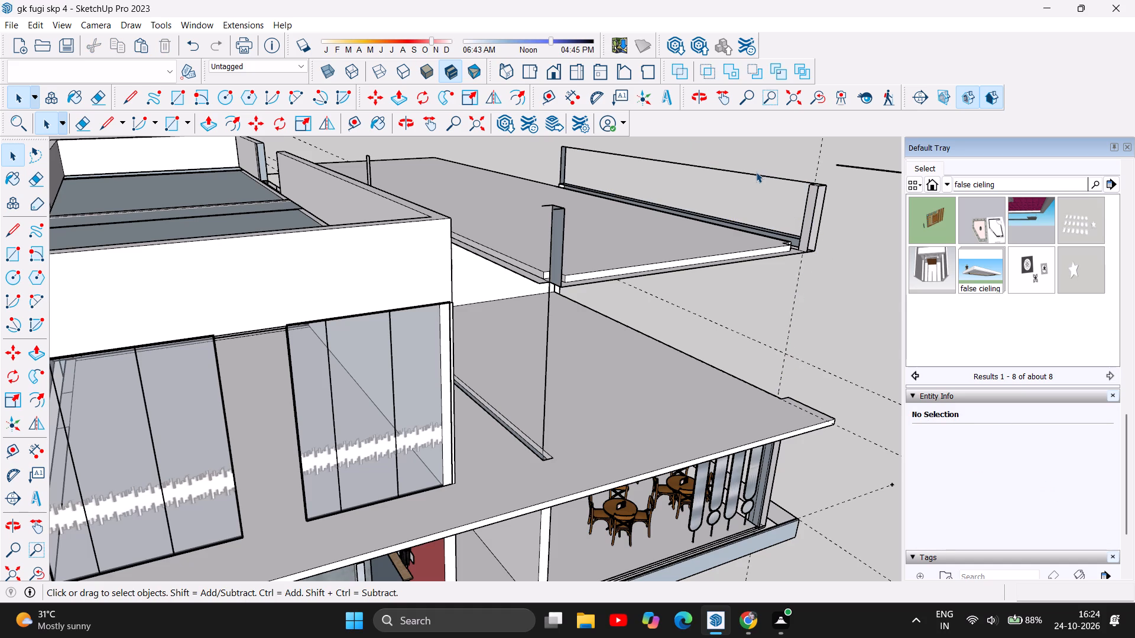
click(756, 174)
key(Delete)
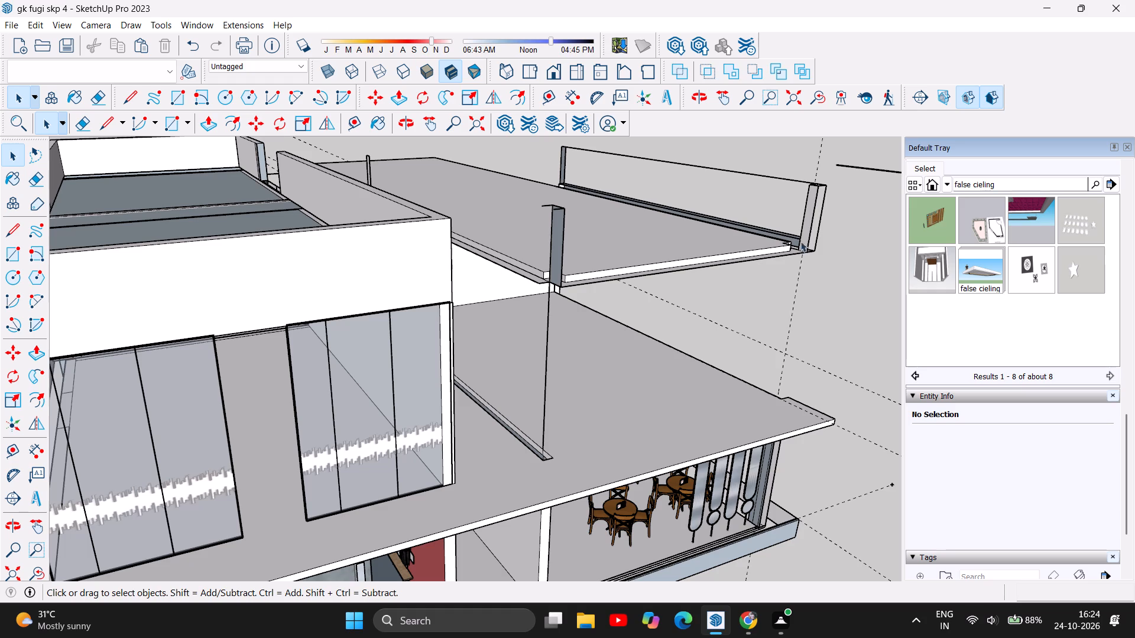
Delete the remaining narrow faces and vertical edges at the front end of the outer roof parapet.
click(806, 240)
key(Delete)
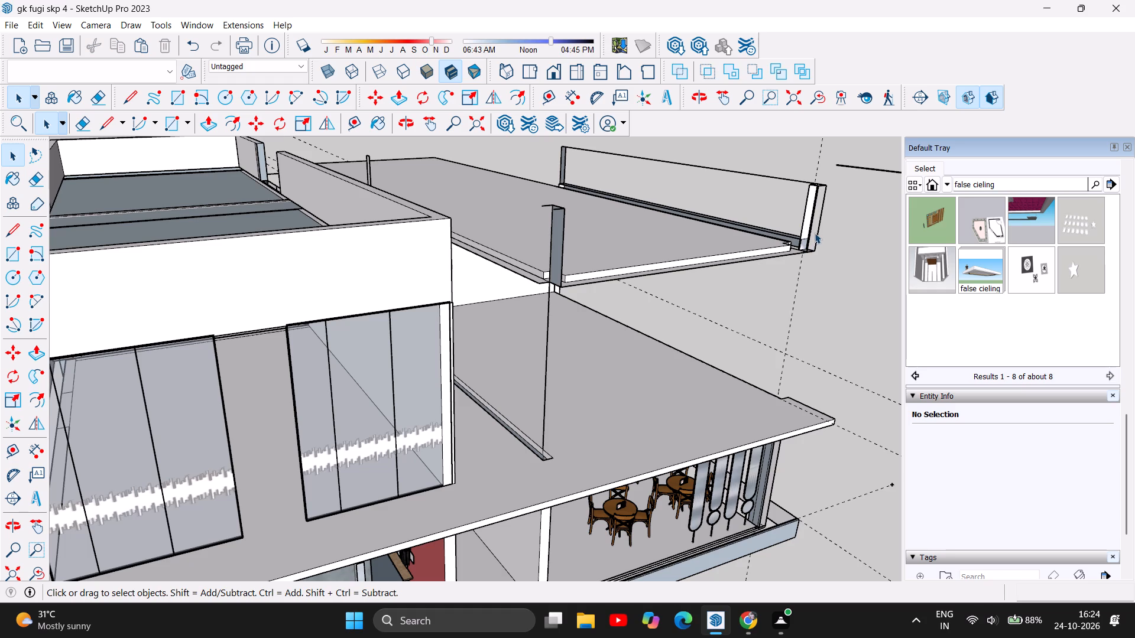
click(815, 233)
key(Delete)
click(817, 236)
key(Delete)
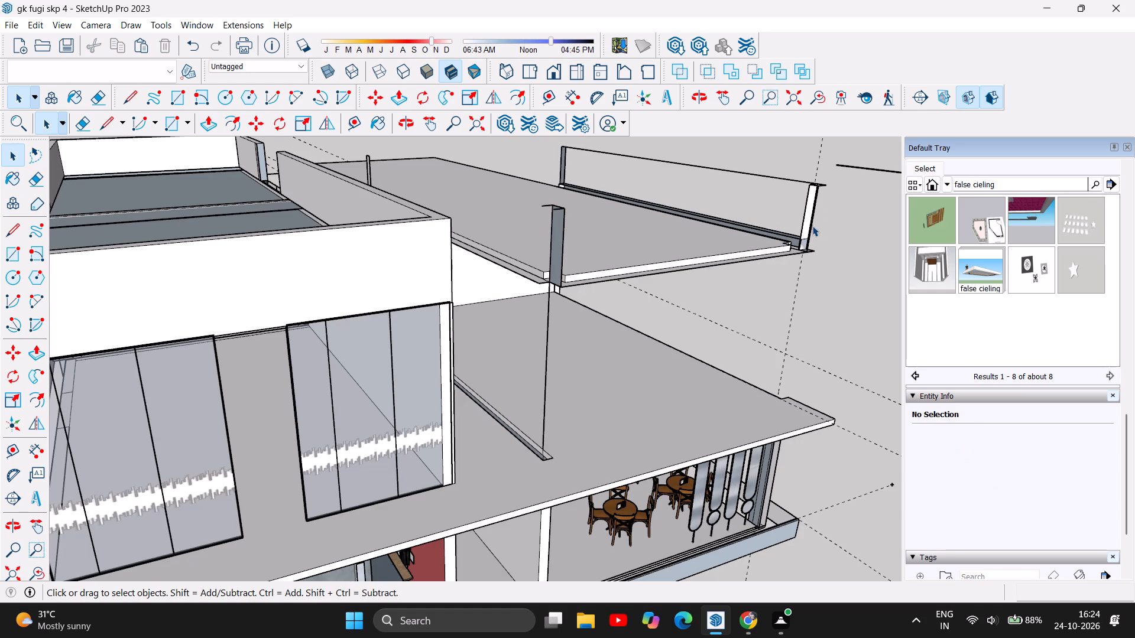
click(812, 224)
key(Delete)
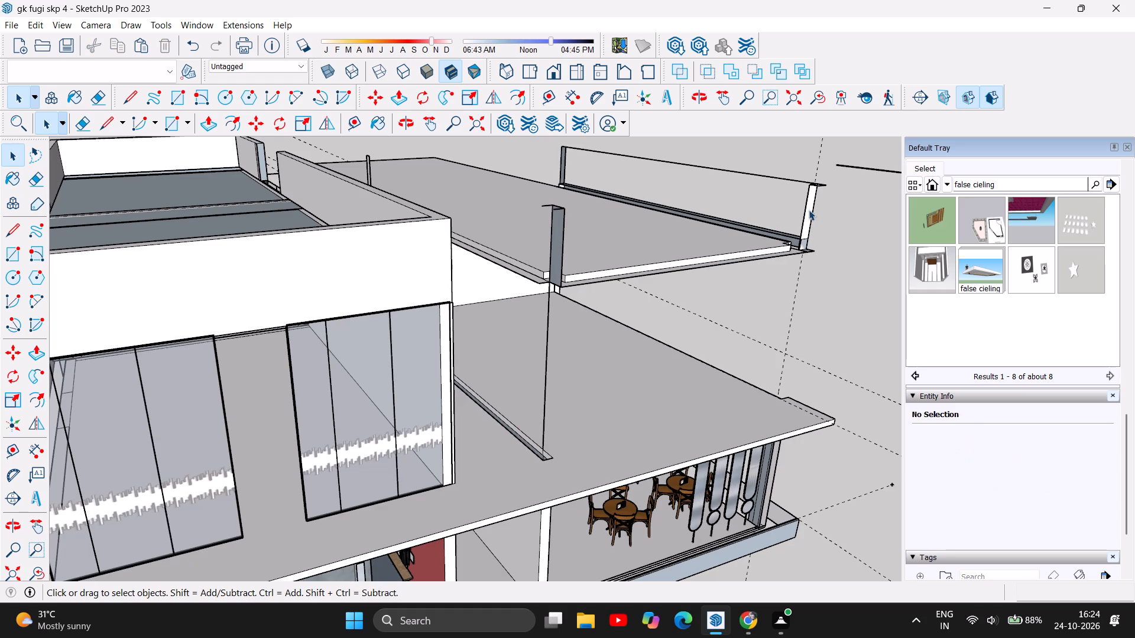
click(812, 211)
key(Delete)
click(805, 211)
key(Delete)
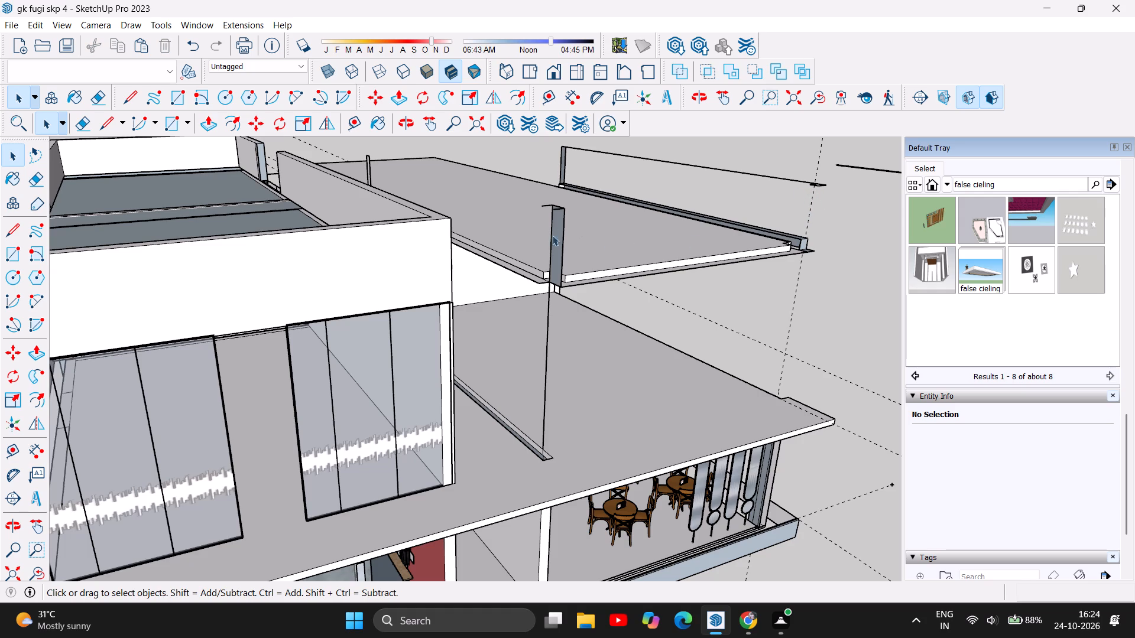
Delete the face and vertical edges of the short post standing on the roof slab's other front corner.
click(560, 235)
key(Delete)
click(563, 239)
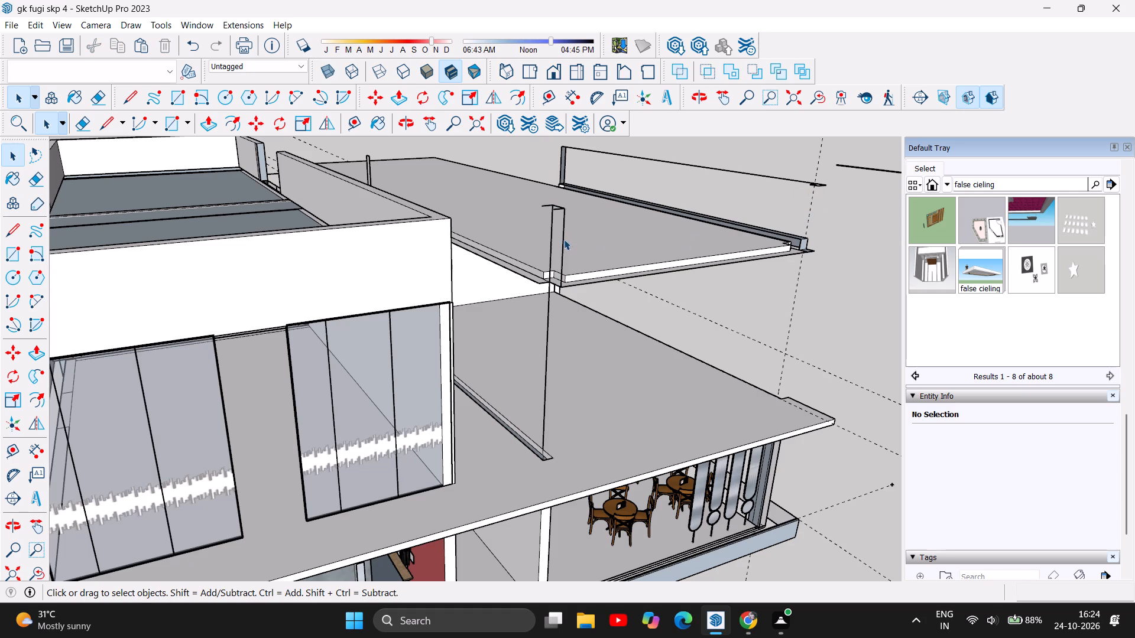
key(Delete)
click(552, 239)
key(Delete)
Delete the stray short edges left above the roof slab's front corner and the vertical edge below that corner.
scroll(557, 204, up, 11)
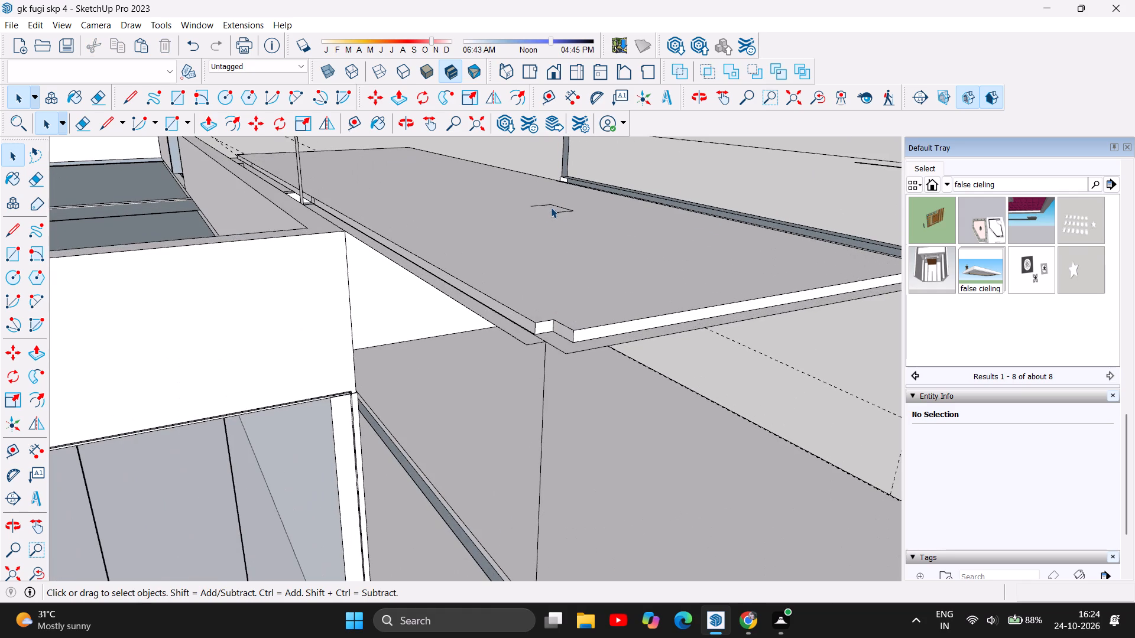
click(559, 214)
key(Delete)
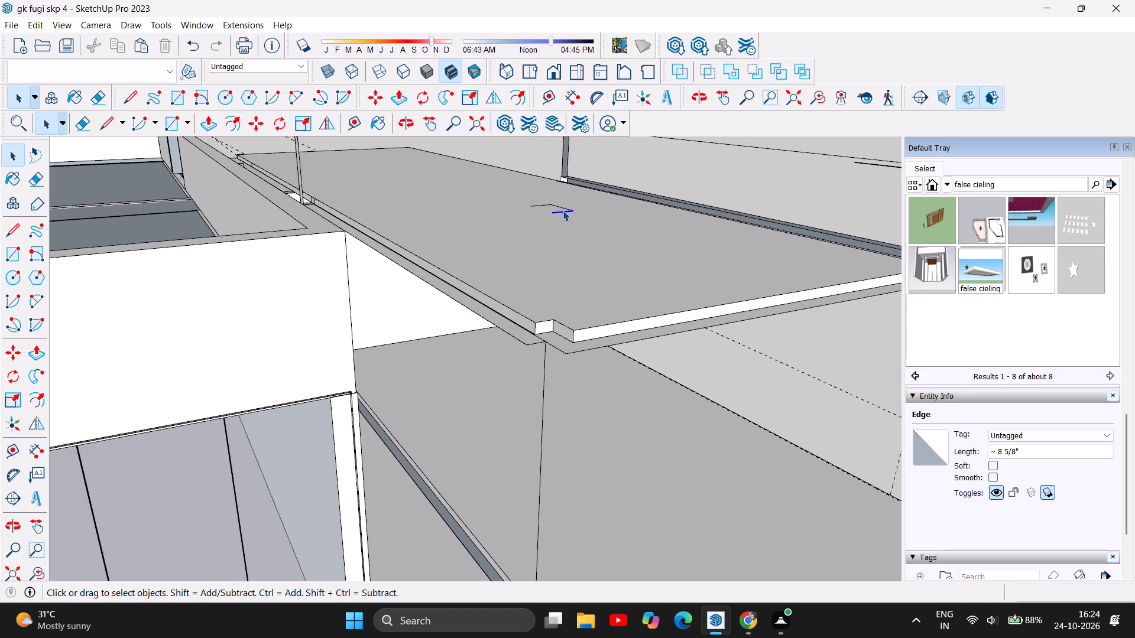
click(566, 209)
key(Delete)
click(544, 206)
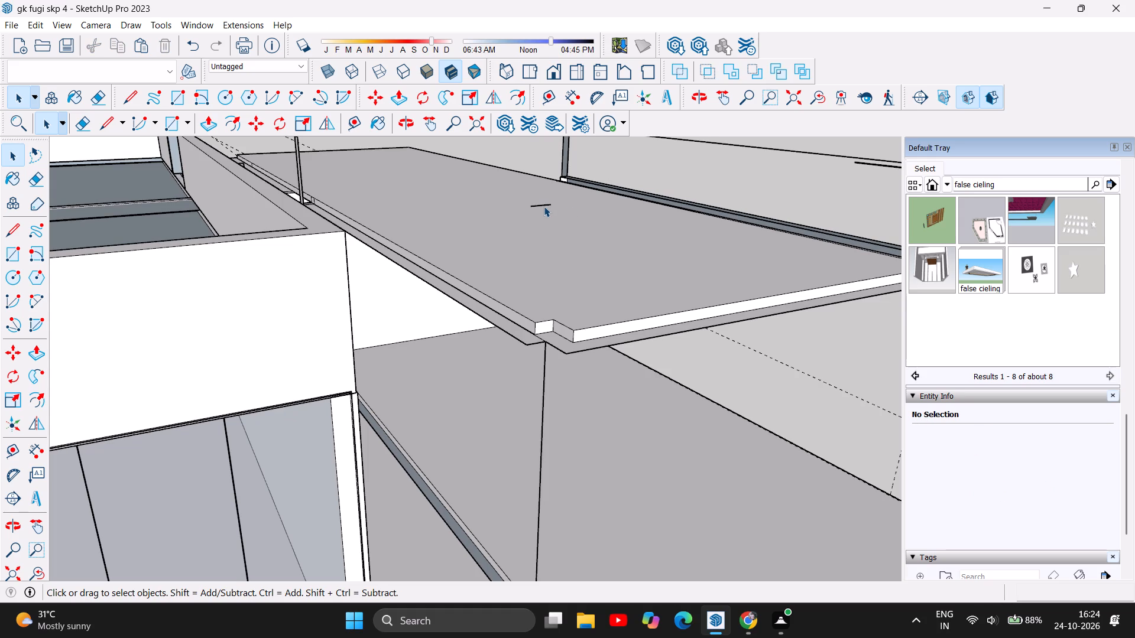
key(Delete)
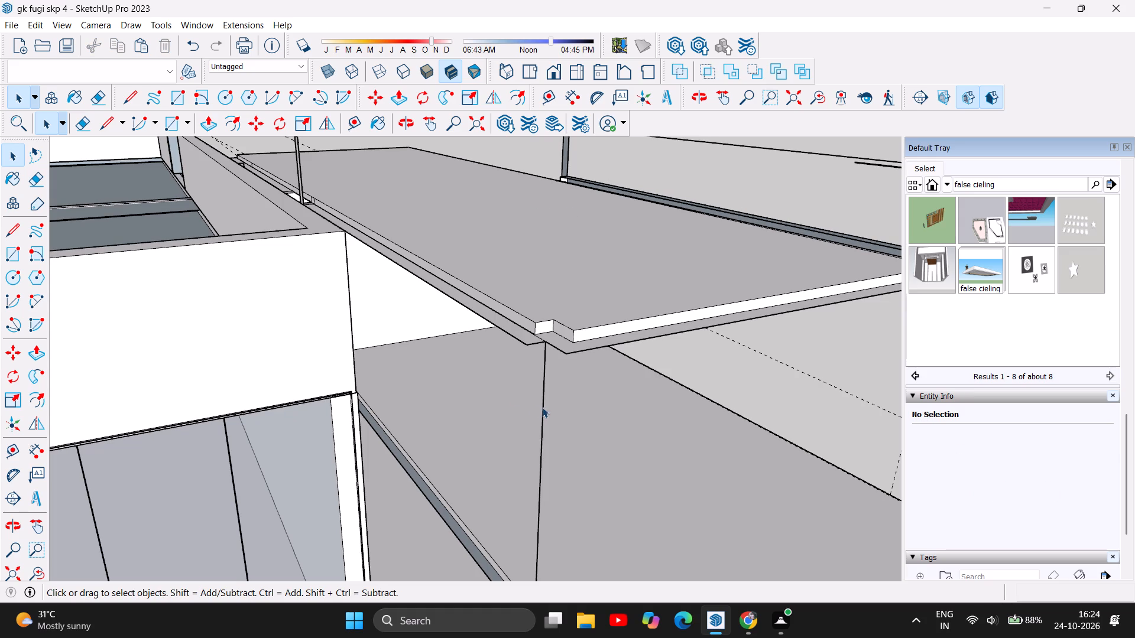
click(543, 407)
key(Delete)
Push/Pull the narrow upper-storey wall face beside the staircase about 13' 1" along the wall strip towards the front.
scroll(109, 481, down, 6)
scroll(12, 305, down, 5)
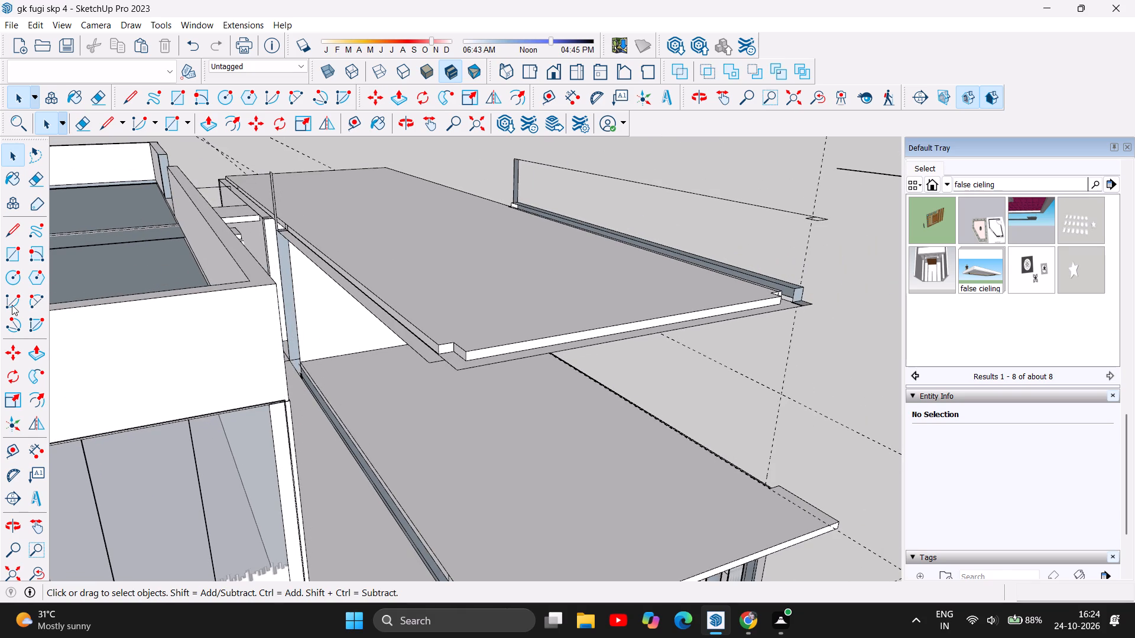
scroll(227, 252, down, 10)
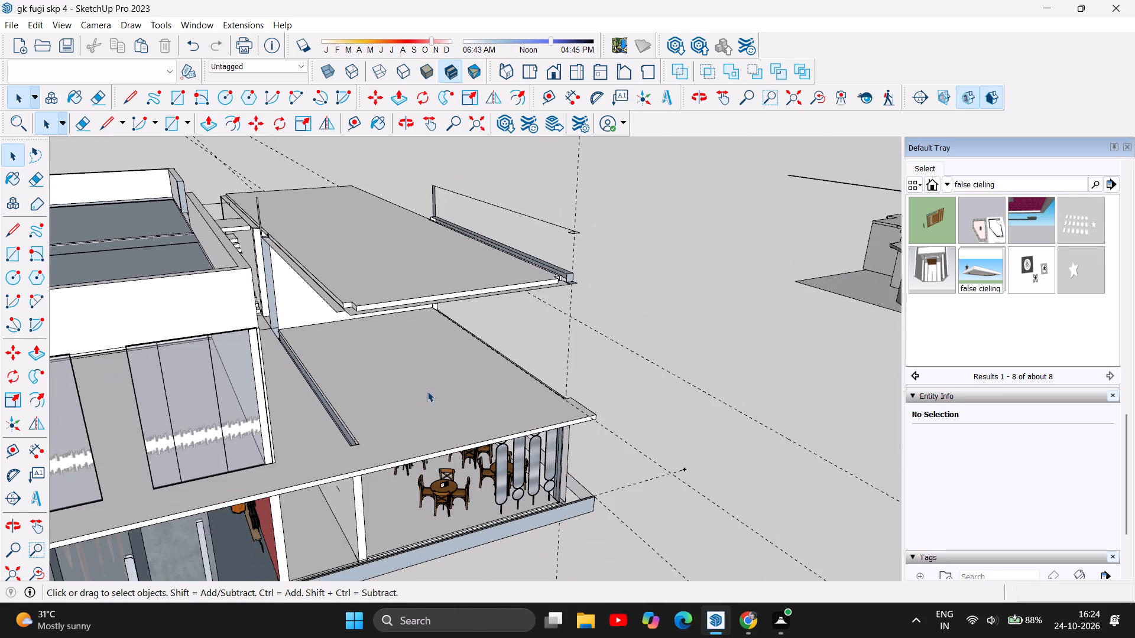
scroll(439, 415, up, 5)
scroll(288, 383, up, 7)
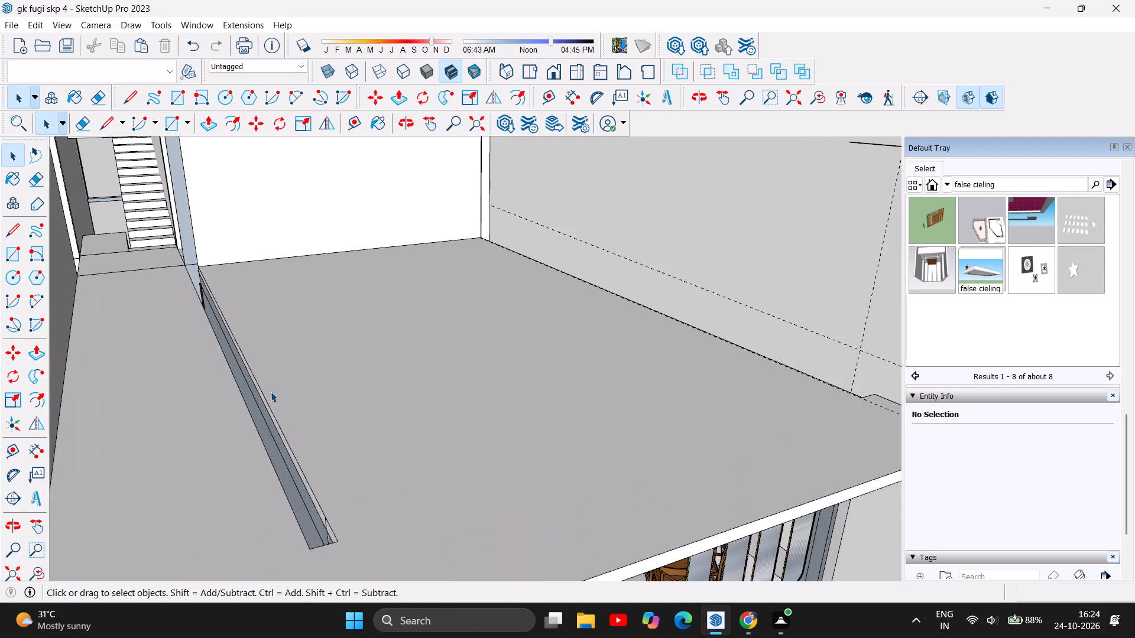
scroll(162, 491, down, 14)
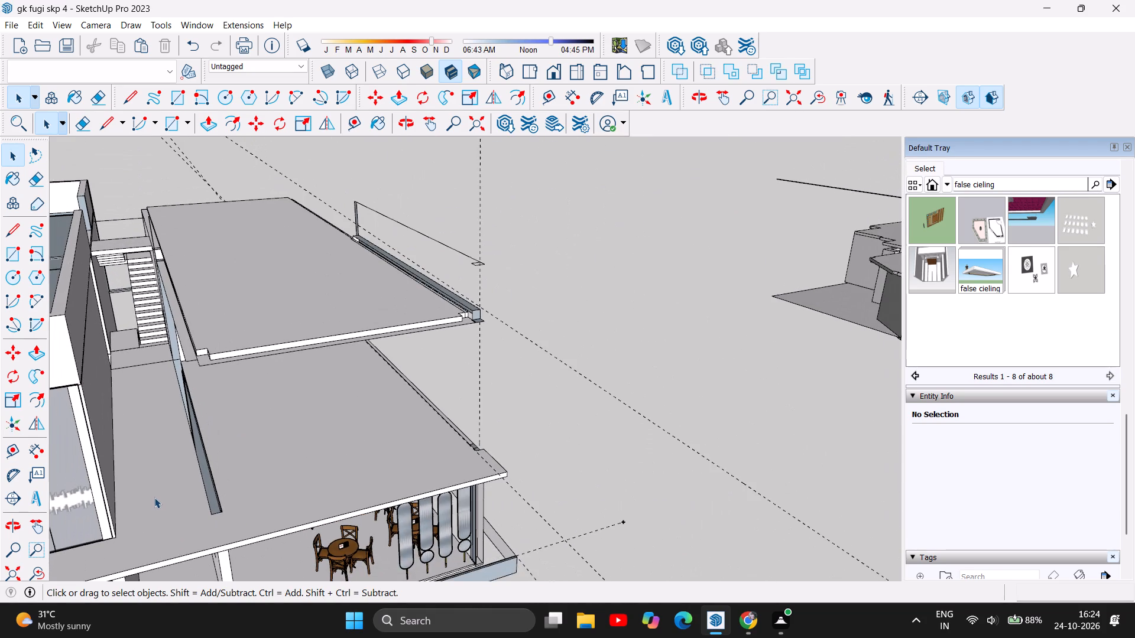
click(408, 122)
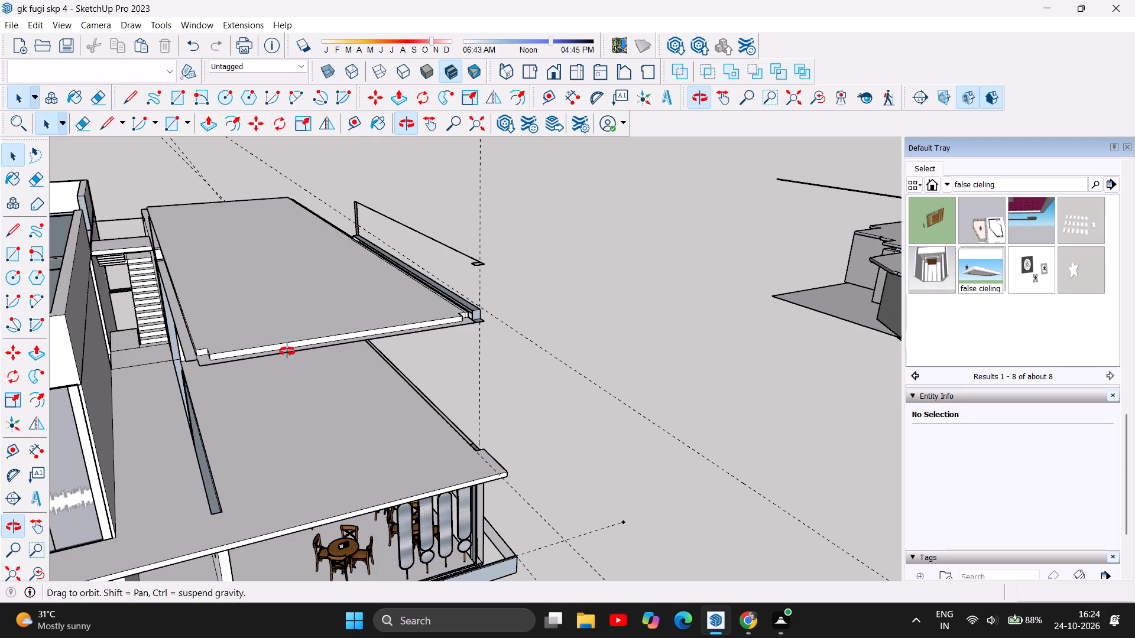
drag(166, 450, 167, 484)
click(167, 484)
scroll(192, 510, up, 5)
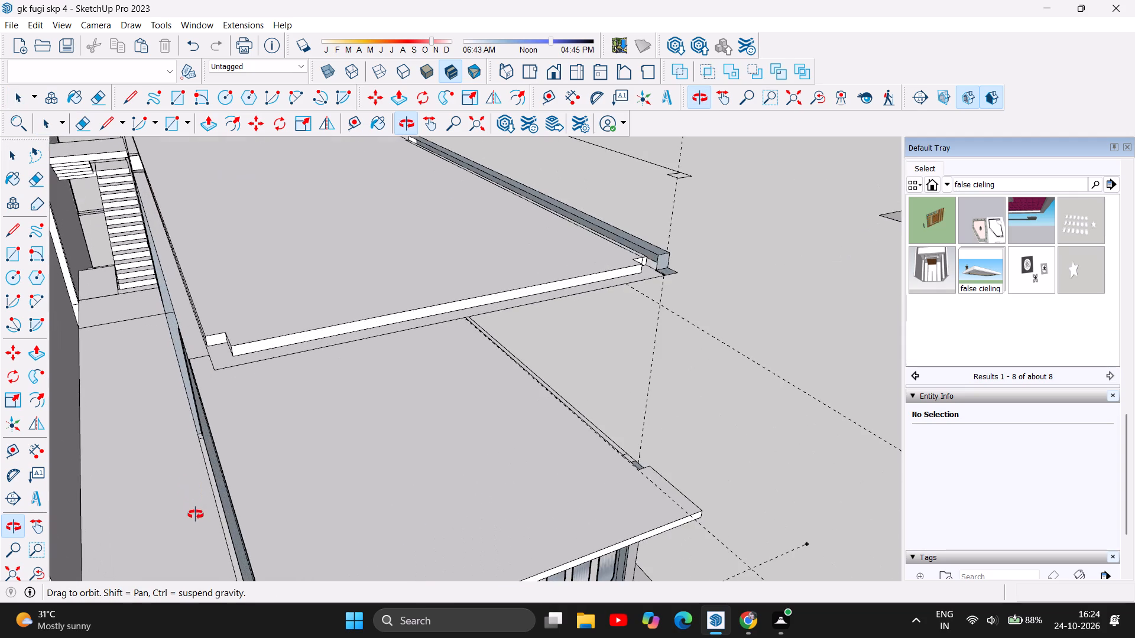
scroll(223, 485, up, 10)
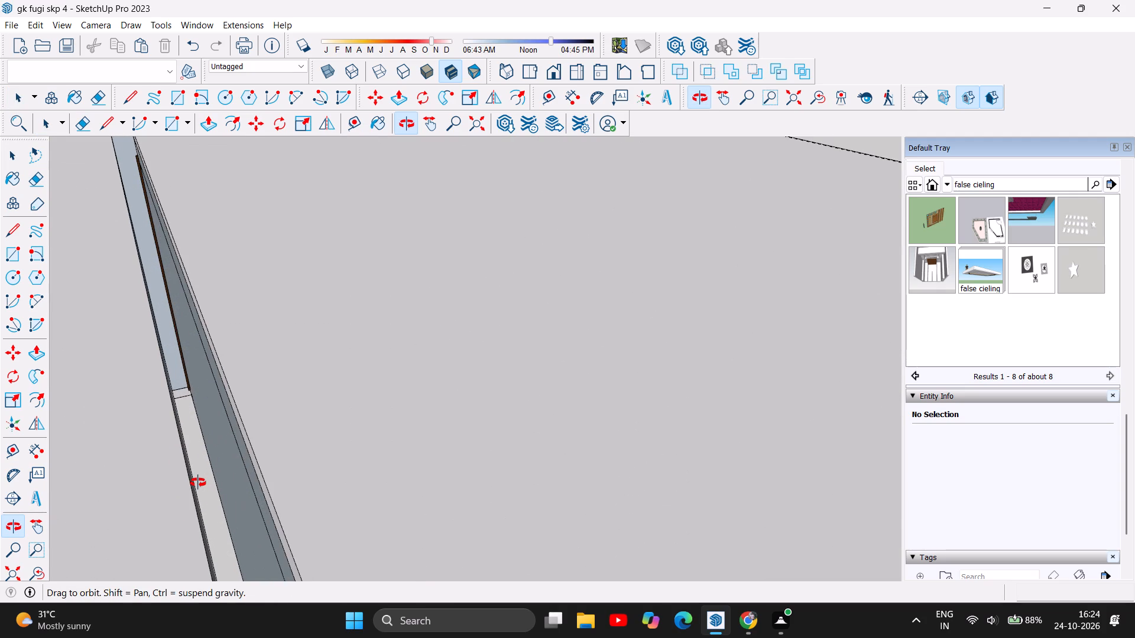
scroll(198, 483, down, 1)
click(207, 122)
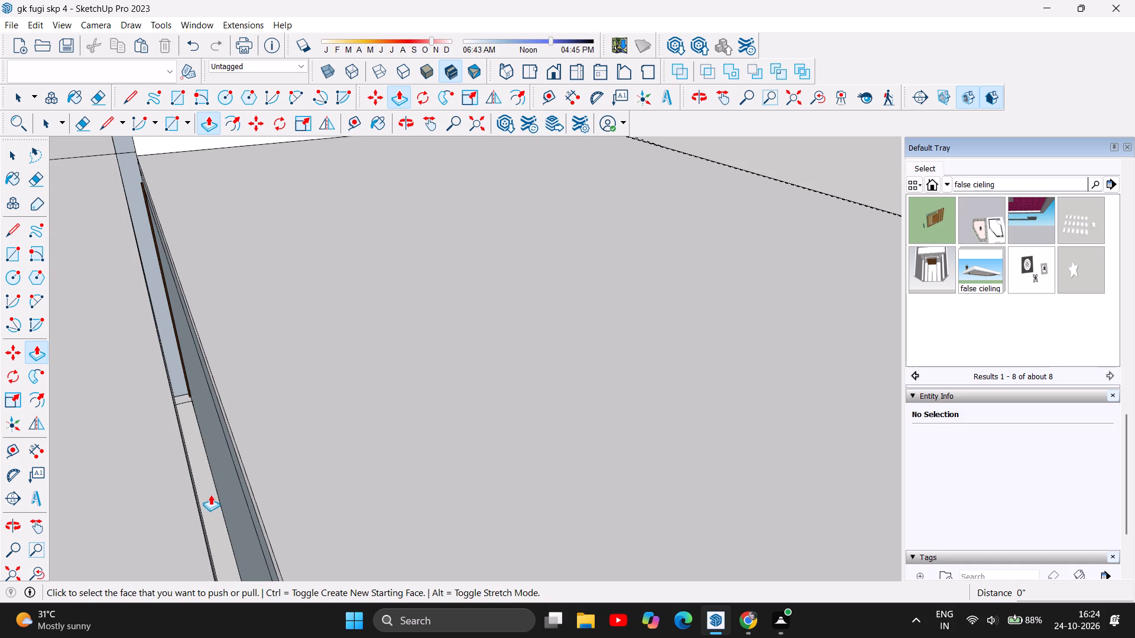
scroll(213, 504, up, 5)
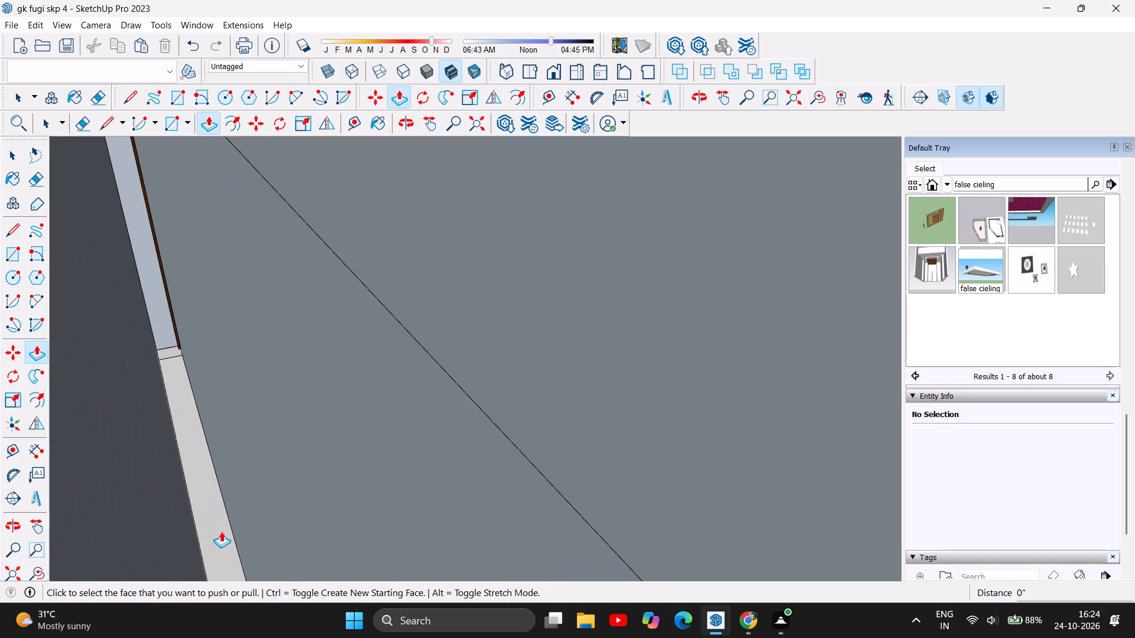
drag(223, 570, 227, 502)
click(209, 522)
drag(210, 522, 204, 469)
drag(146, 253, 154, 300)
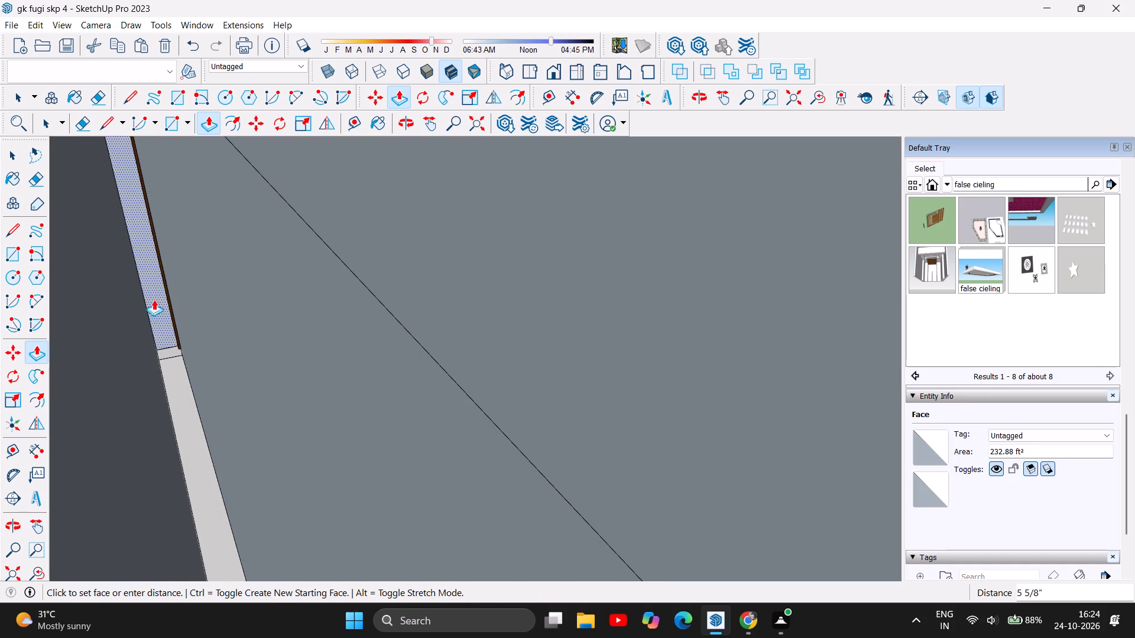
drag(154, 300, 207, 499)
scroll(225, 501, down, 5)
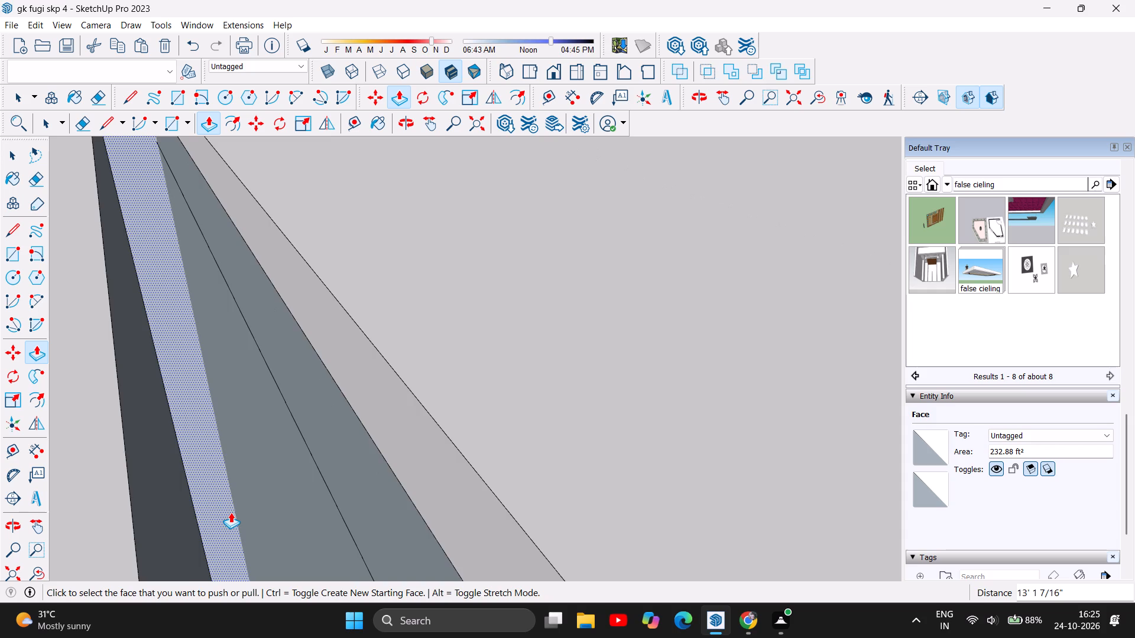
Push/Pull the narrow wall-strip end face further forward in two stretches, 9' 11 3/4" and about 9' 1", to the strip's front end.
scroll(231, 512, down, 1)
scroll(216, 451, down, 3)
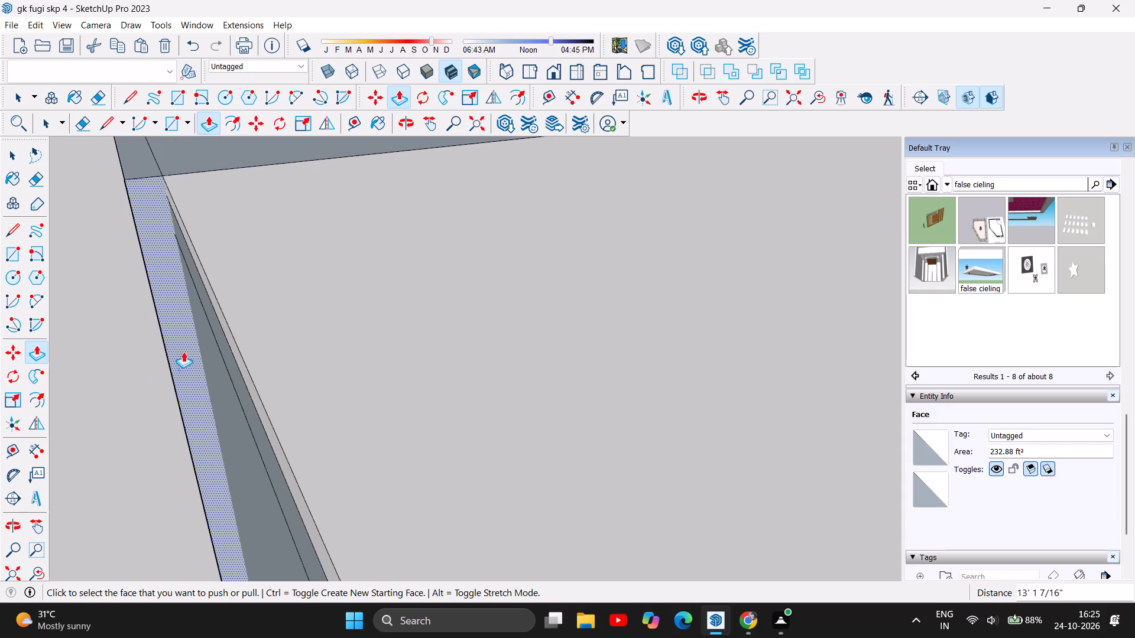
drag(171, 304, 281, 588)
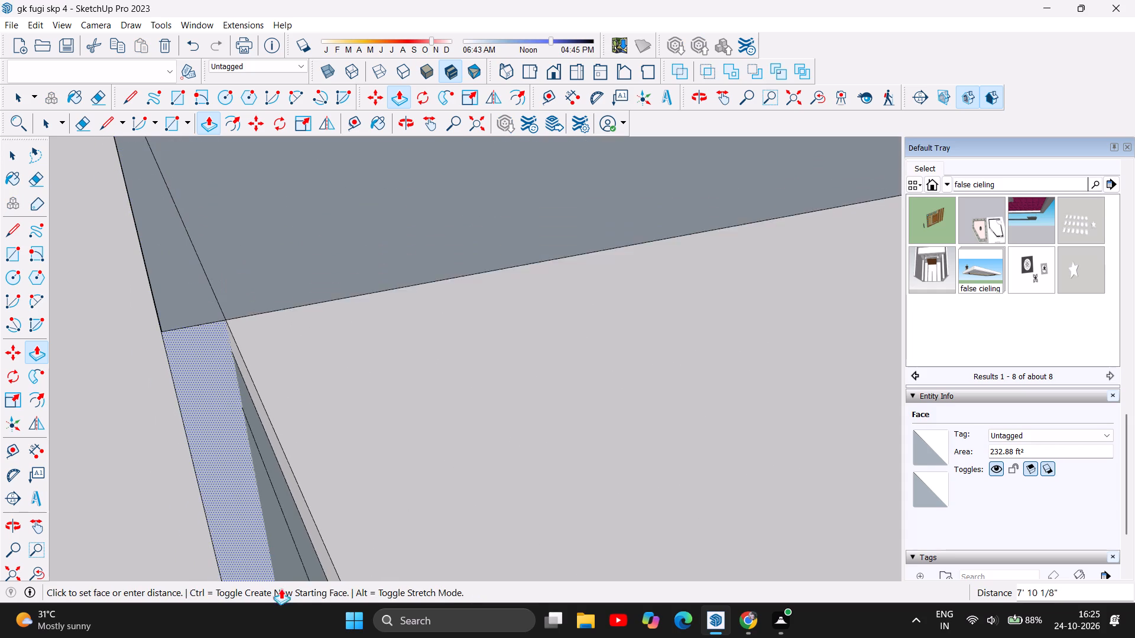
drag(281, 588, 287, 609)
scroll(189, 323, down, 12)
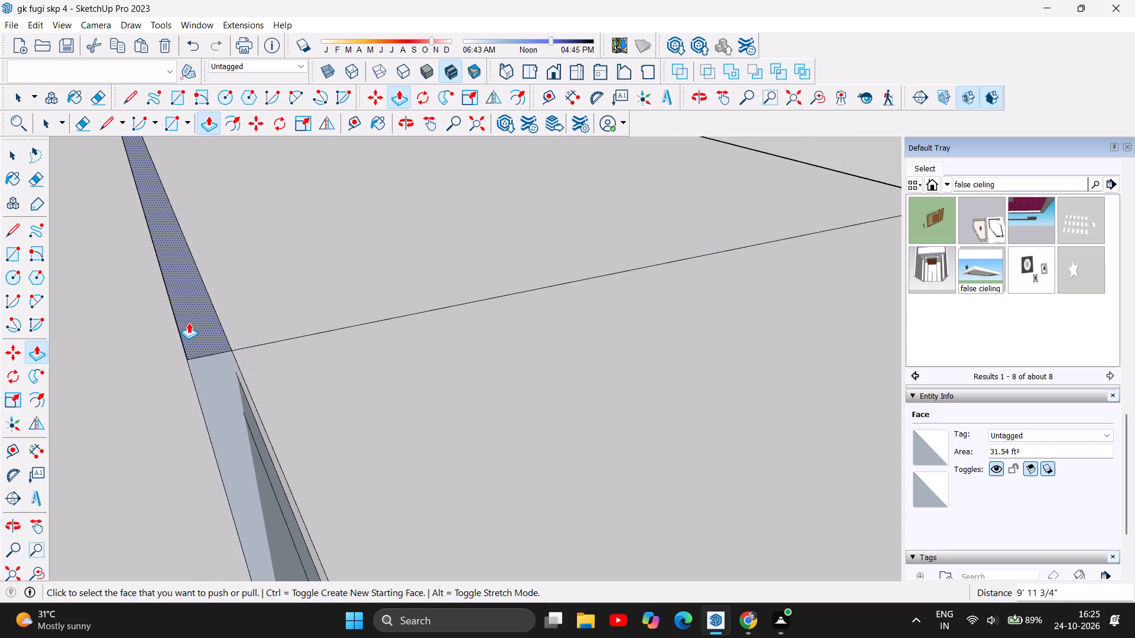
scroll(189, 323, down, 13)
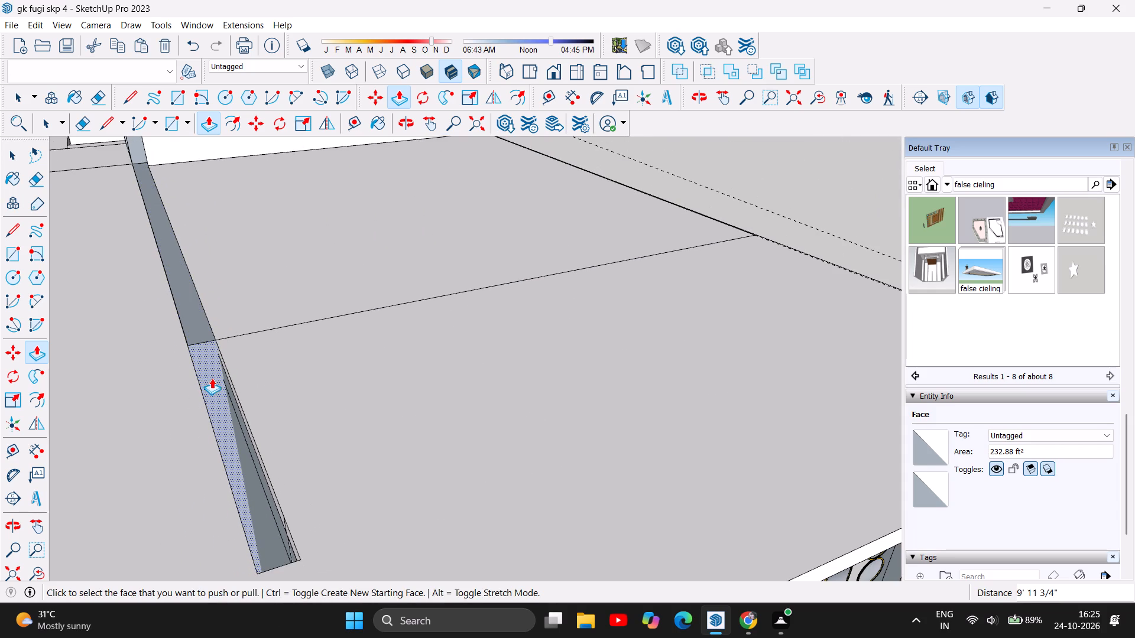
drag(212, 378, 284, 571)
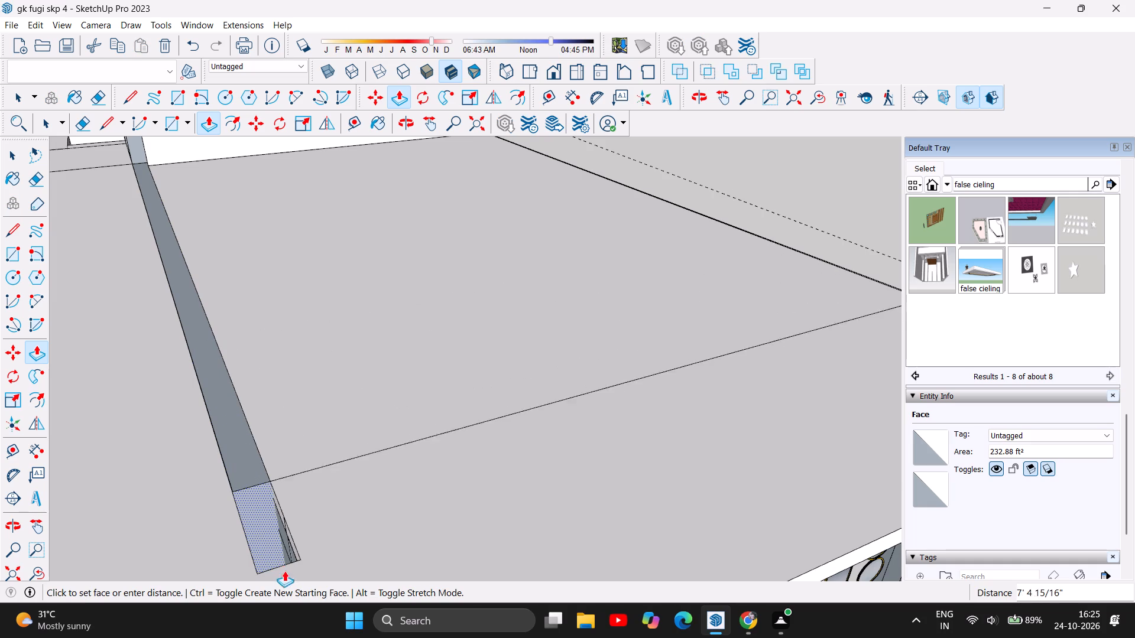
drag(284, 571, 294, 594)
Examine the building from all sides, checking both storeys, the roof slab, the staircase and the upper-floor wall strip.
scroll(205, 535, down, 7)
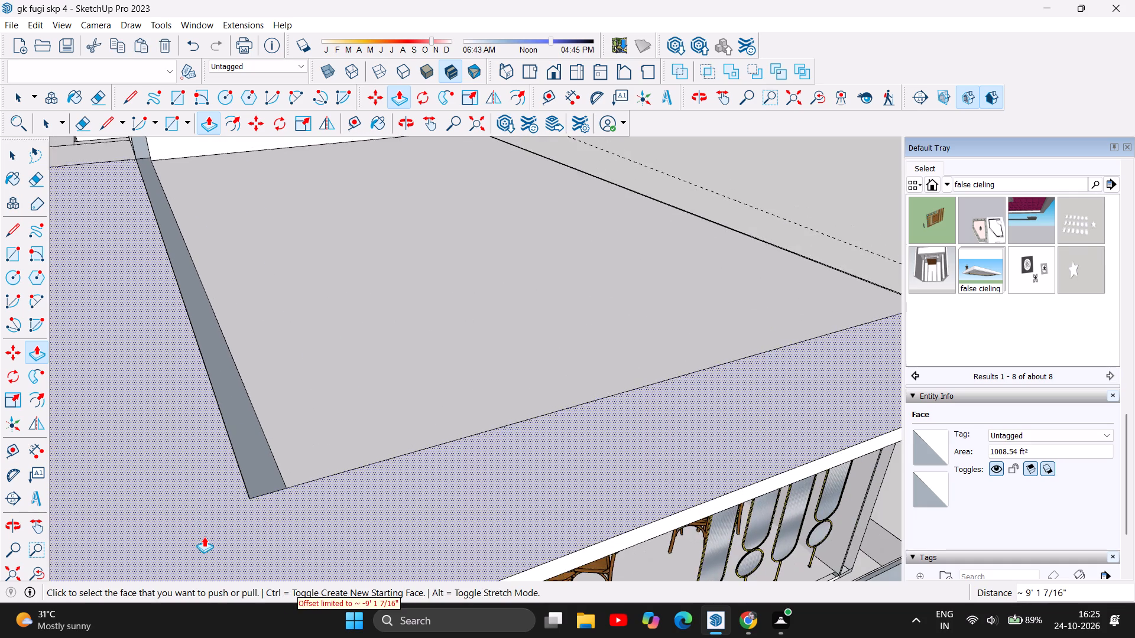
scroll(280, 499, down, 13)
scroll(389, 524, down, 7)
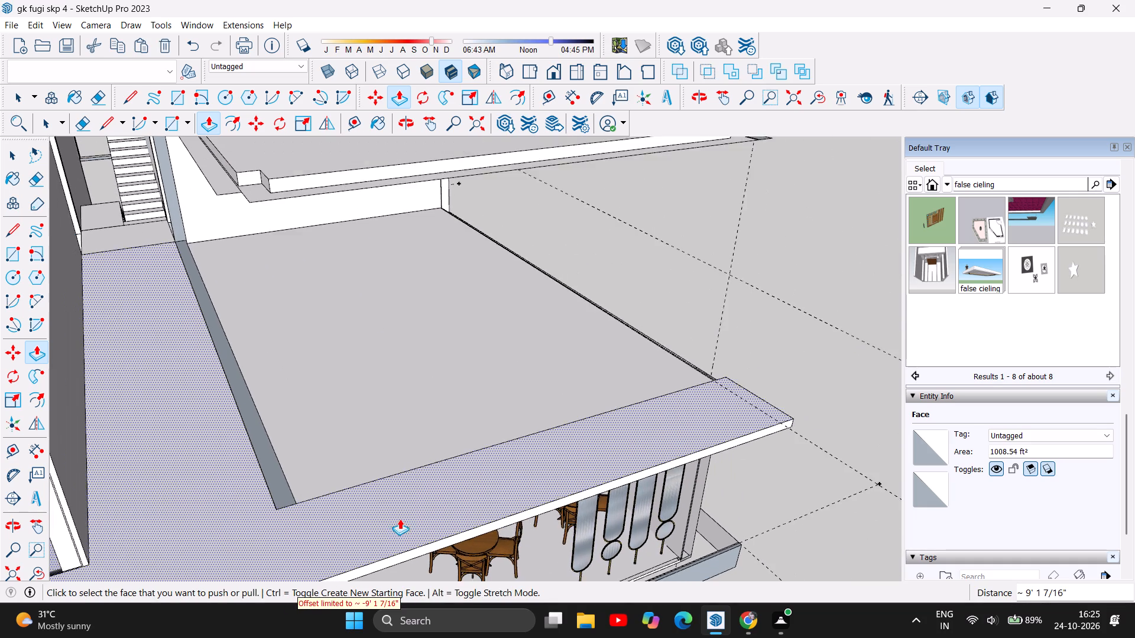
scroll(561, 420, down, 6)
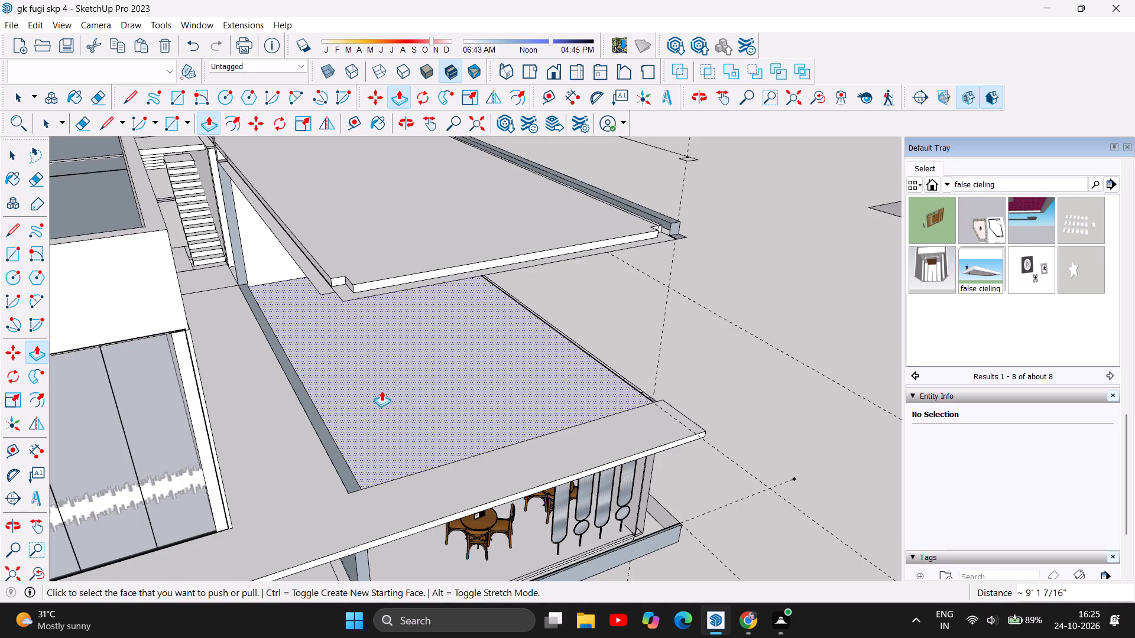
scroll(380, 389, down, 5)
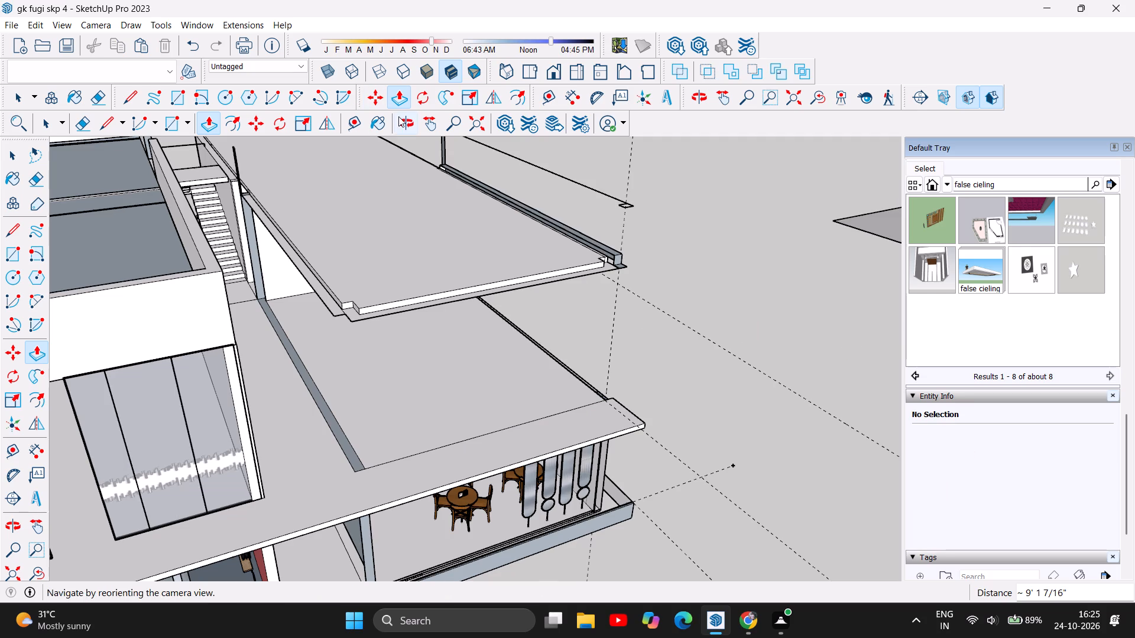
click(401, 121)
drag(799, 450, 509, 318)
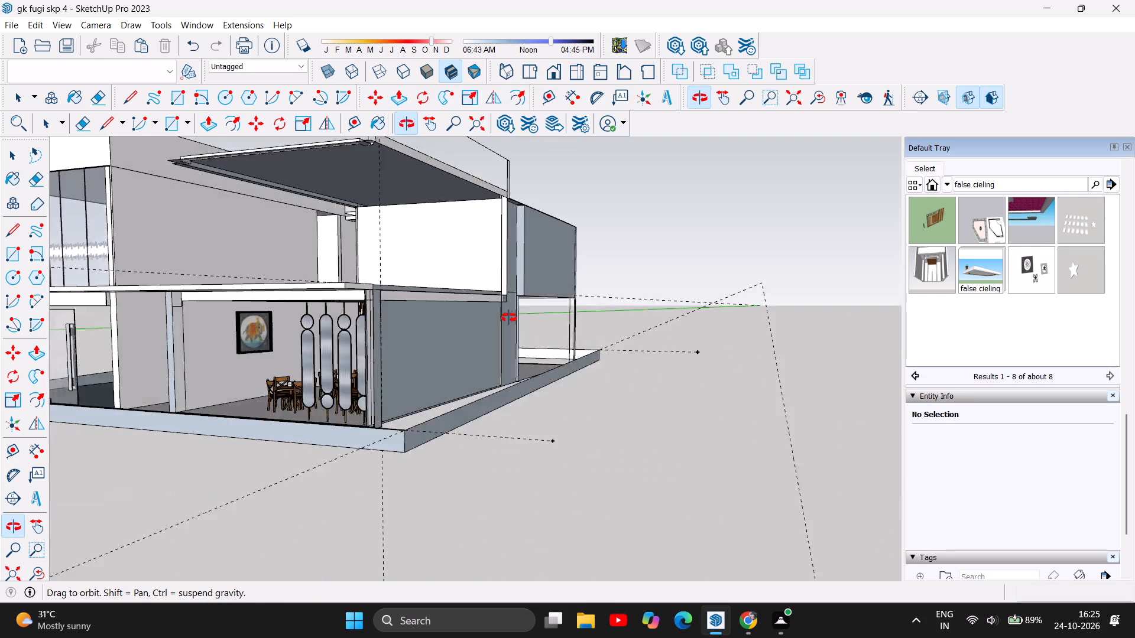
drag(509, 318, 256, 341)
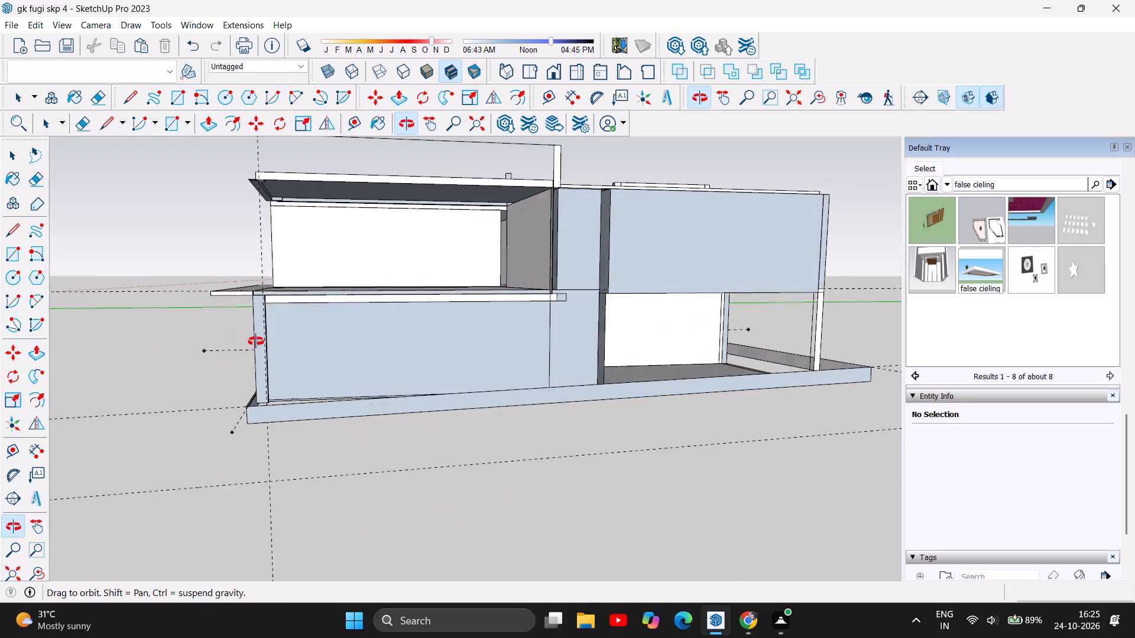
drag(465, 234, 181, 276)
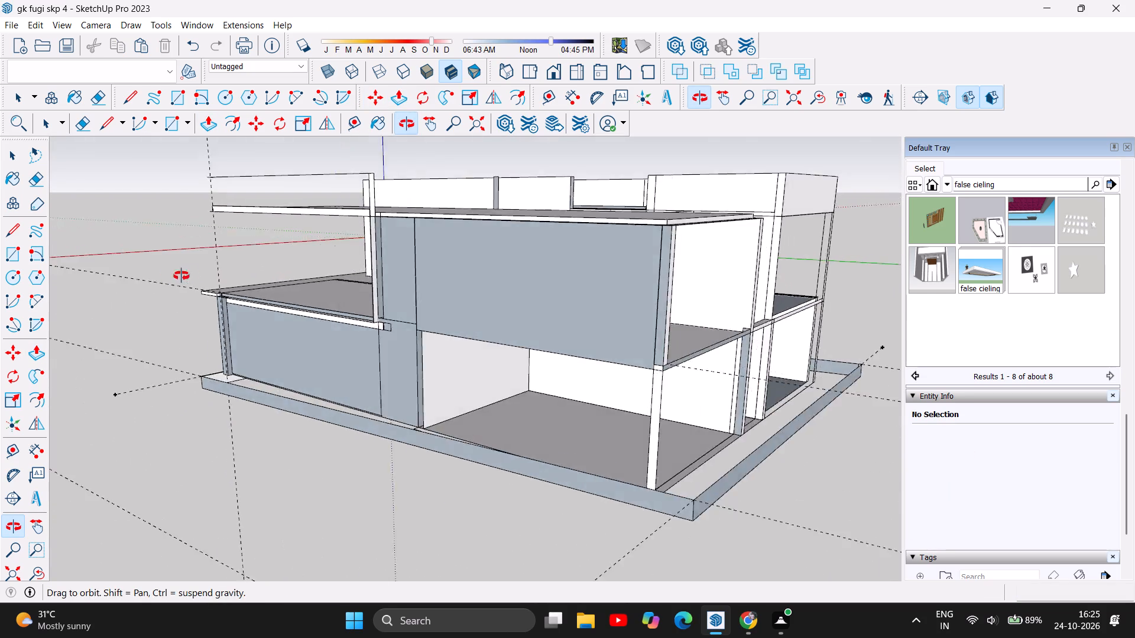
drag(181, 276, 0, 282)
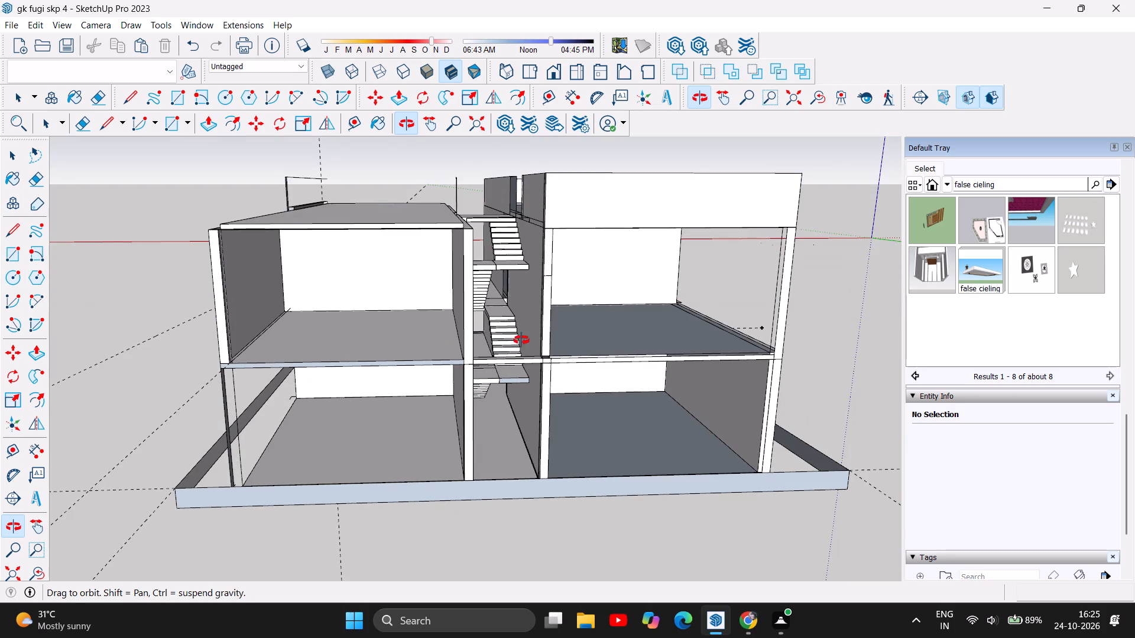
drag(523, 340, 220, 327)
drag(804, 378, 519, 382)
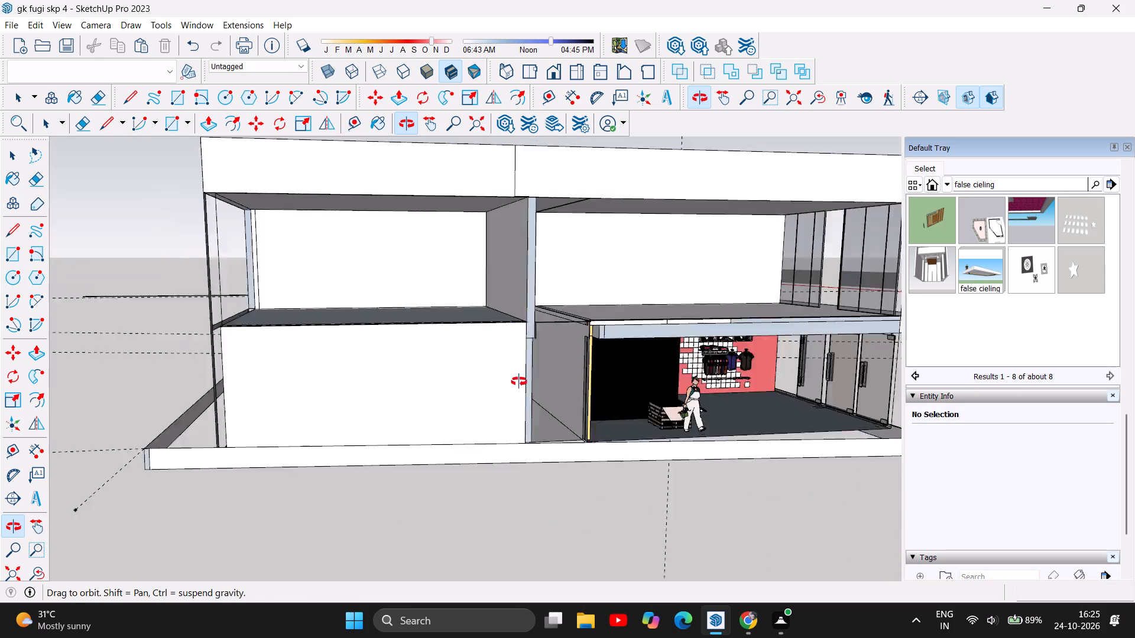
drag(519, 382, 149, 346)
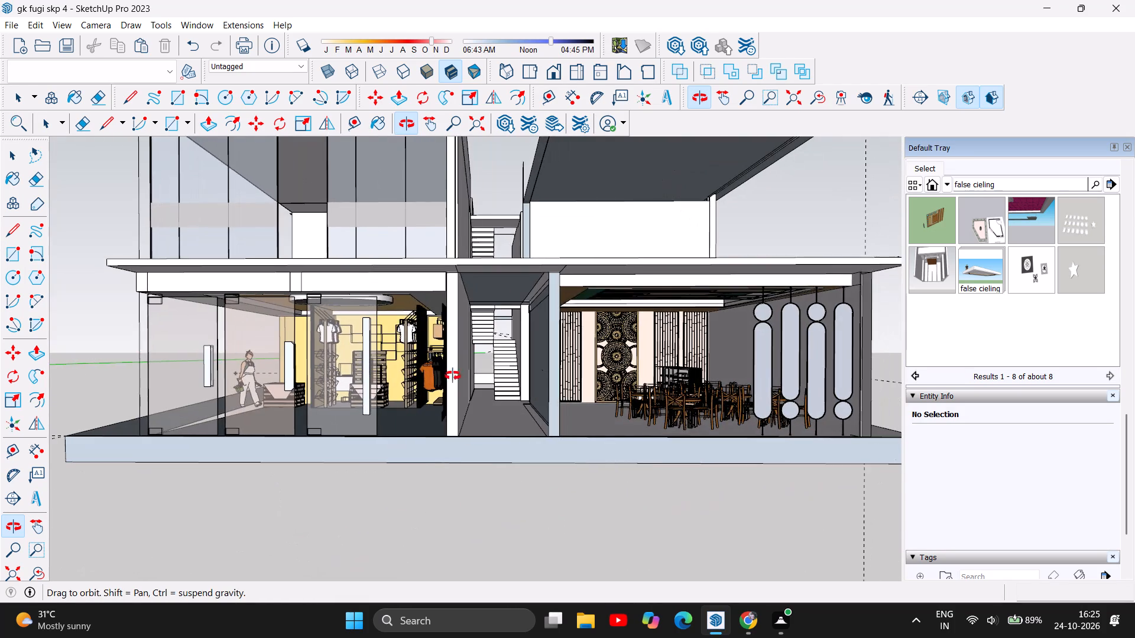
drag(510, 382, 394, 492)
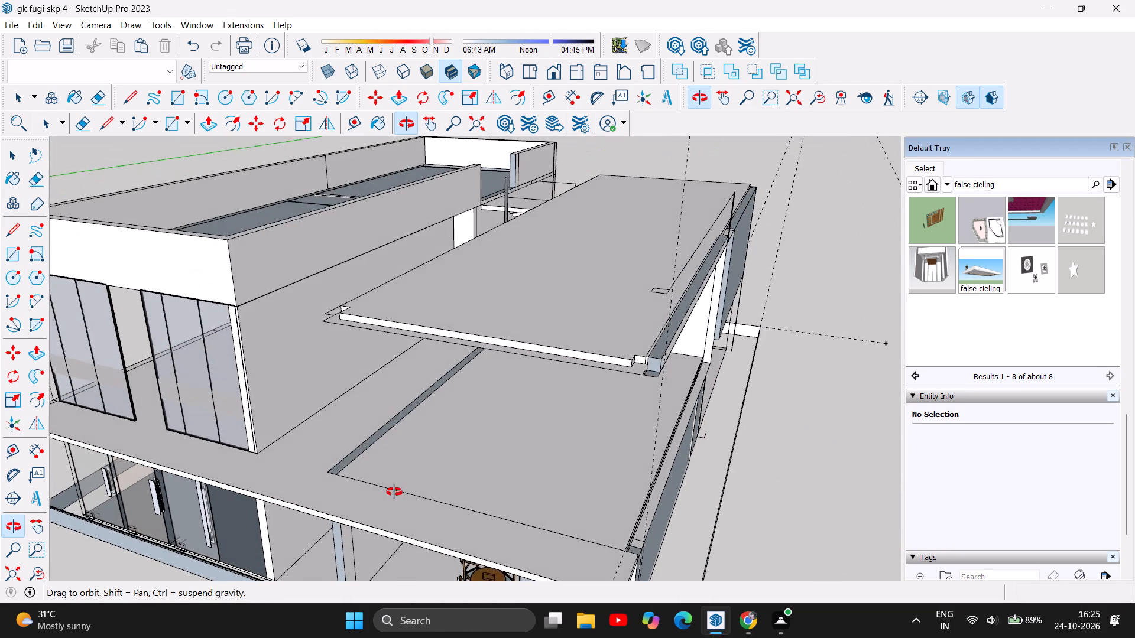
drag(394, 492, 393, 496)
scroll(377, 490, up, 13)
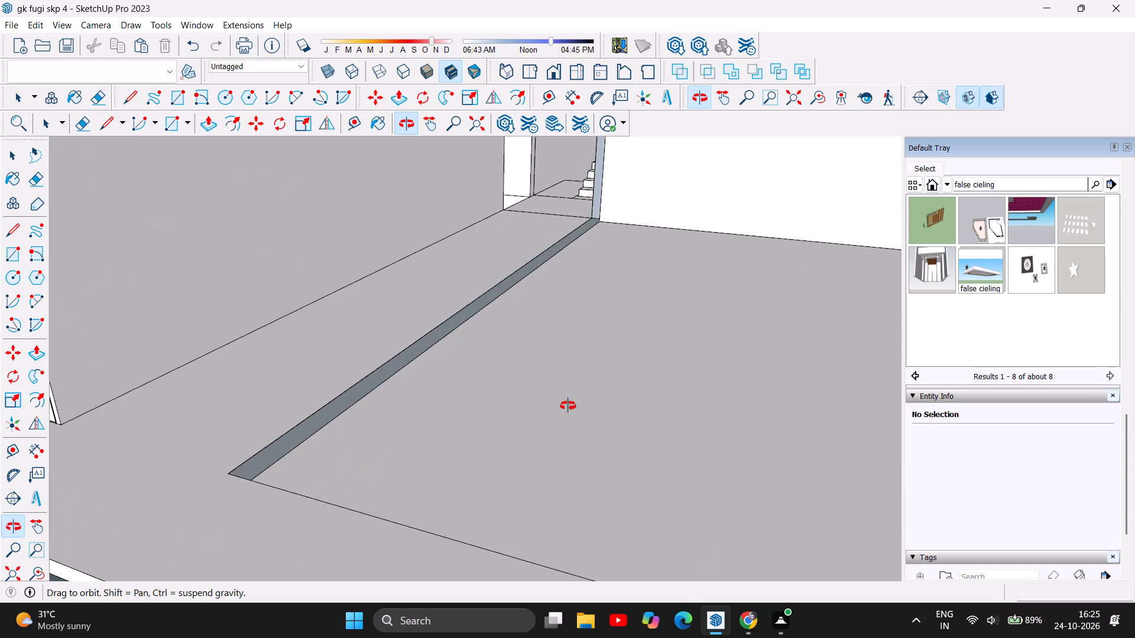
scroll(568, 406, up, 4)
scroll(366, 407, down, 4)
scroll(167, 463, up, 1)
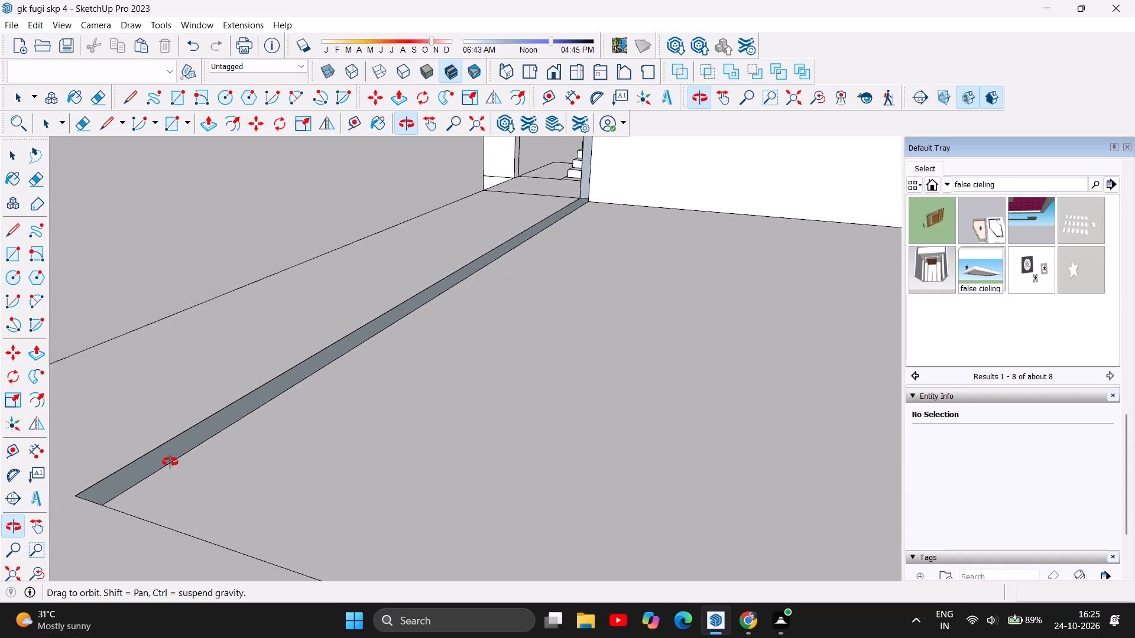
scroll(170, 462, up, 2)
scroll(183, 462, down, 3)
scroll(712, 305, down, 11)
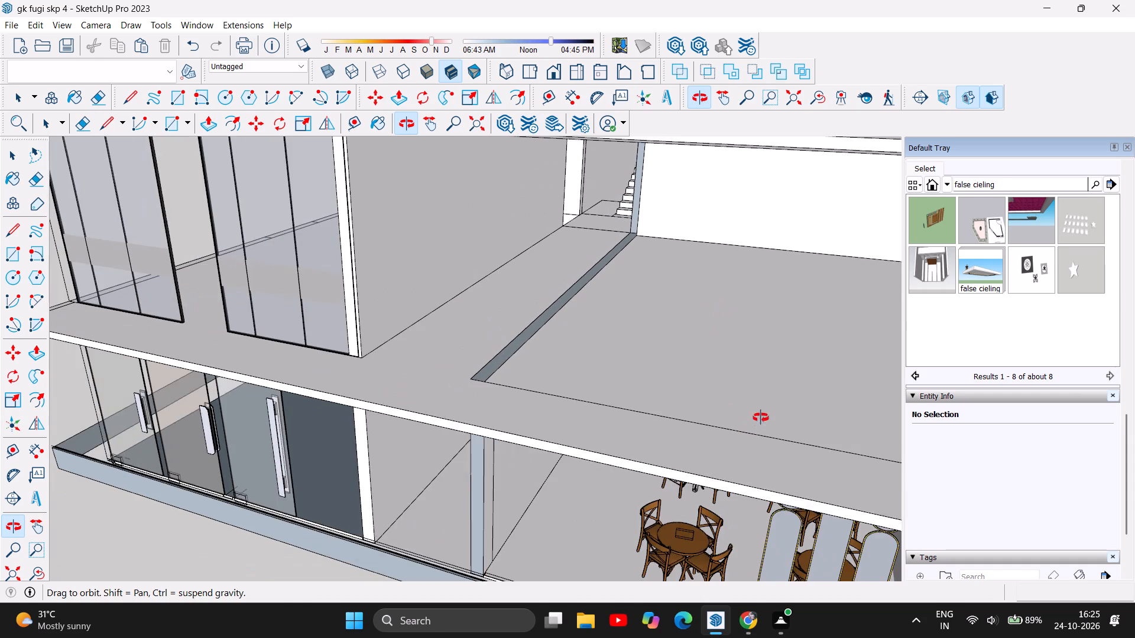
Try to Push/Pull the narrow recessed side face of the upper-storey floor slab outward above the ground-floor wall.
drag(761, 416, 428, 372)
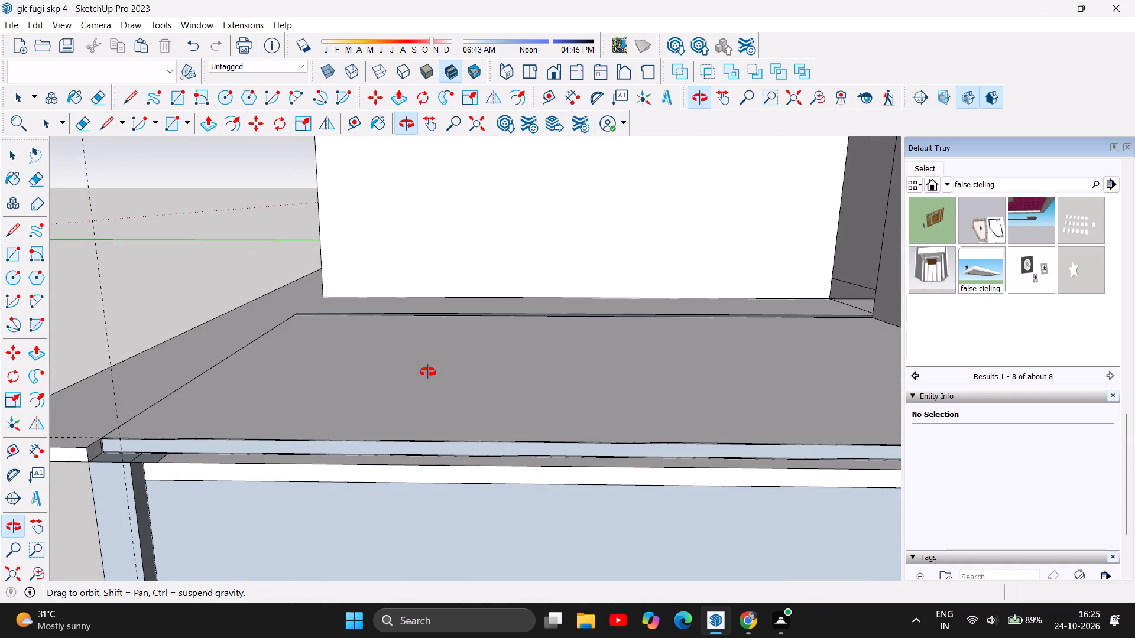
drag(428, 372, 427, 374)
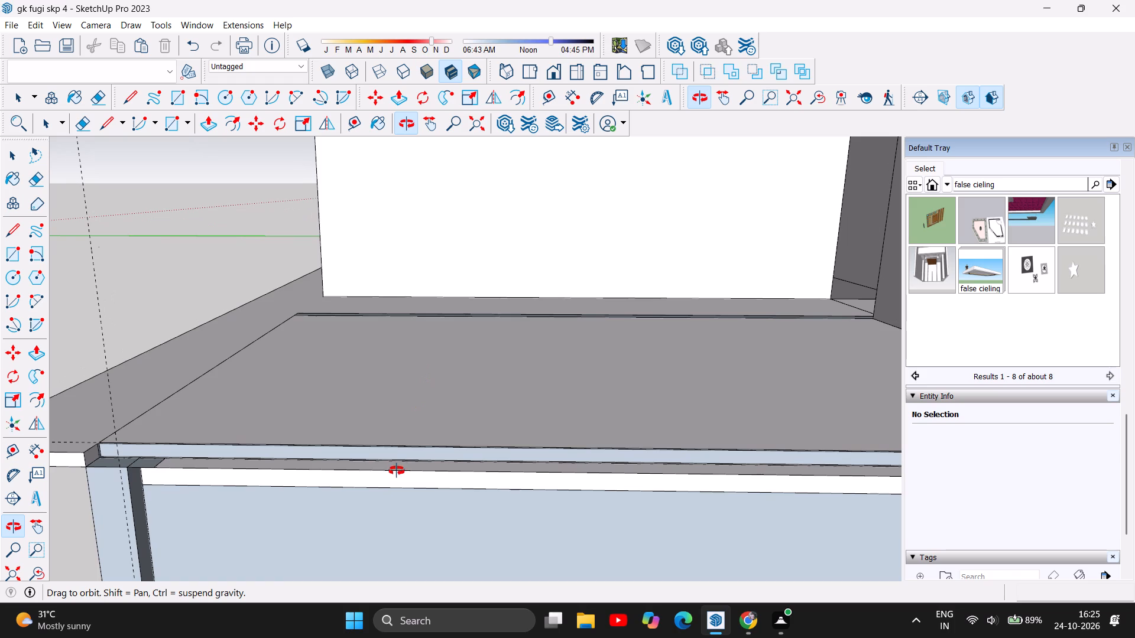
click(210, 129)
drag(287, 450, 272, 457)
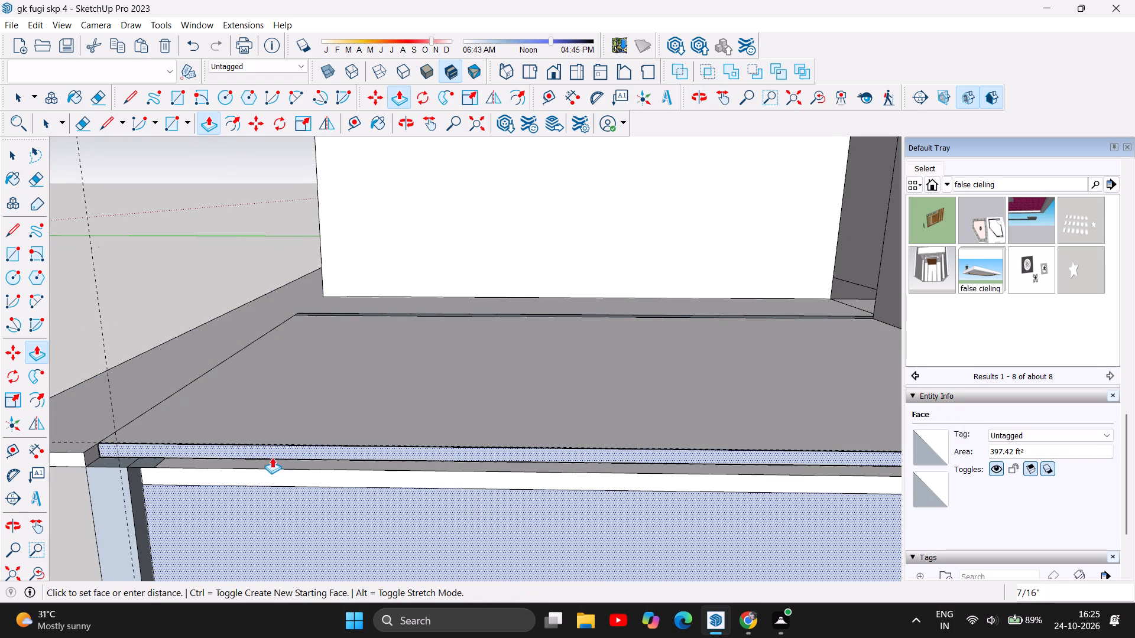
drag(272, 457, 228, 480)
drag(205, 446, 150, 463)
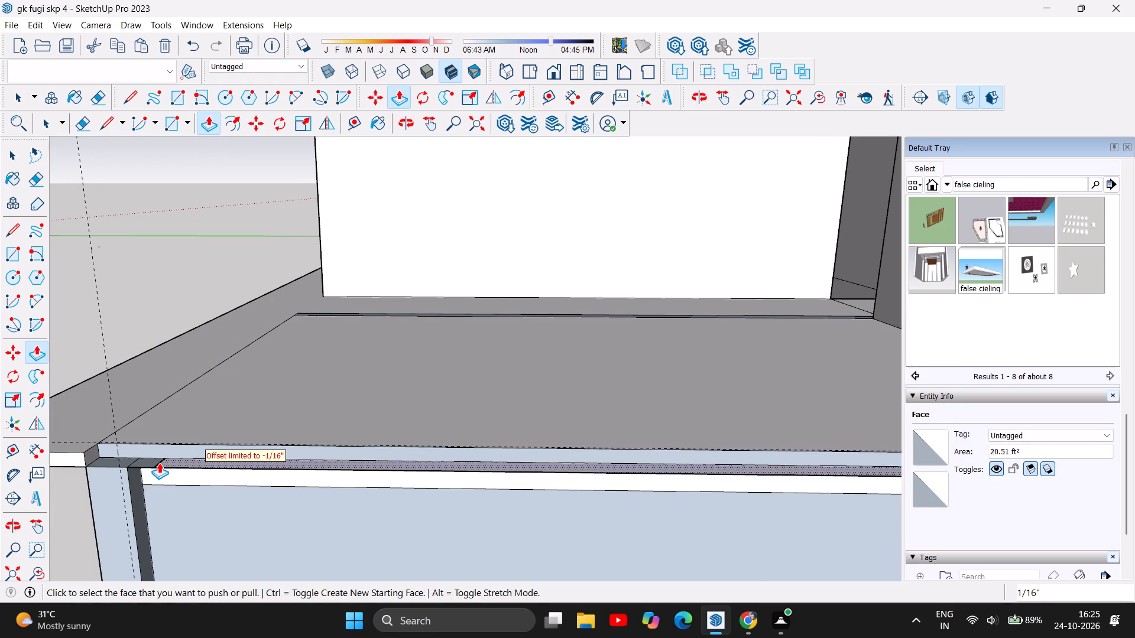
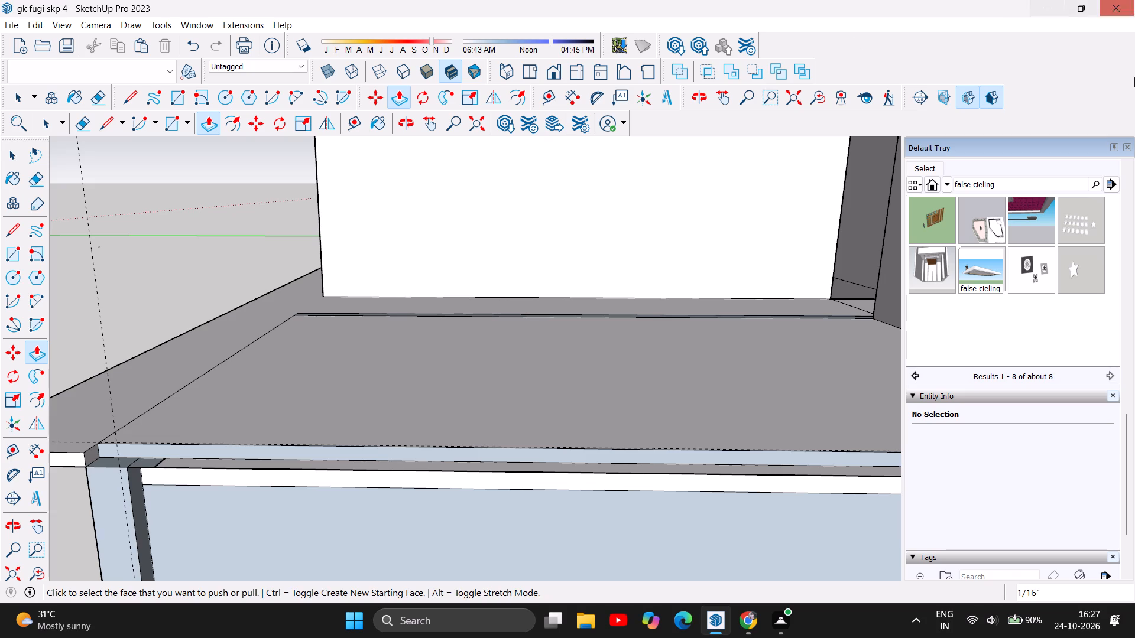
Delete the large outer wall face on the long side of the ground floor, below the upper floor slab.
scroll(510, 380, down, 6)
scroll(432, 307, down, 6)
scroll(359, 243, down, 7)
scroll(281, 268, down, 4)
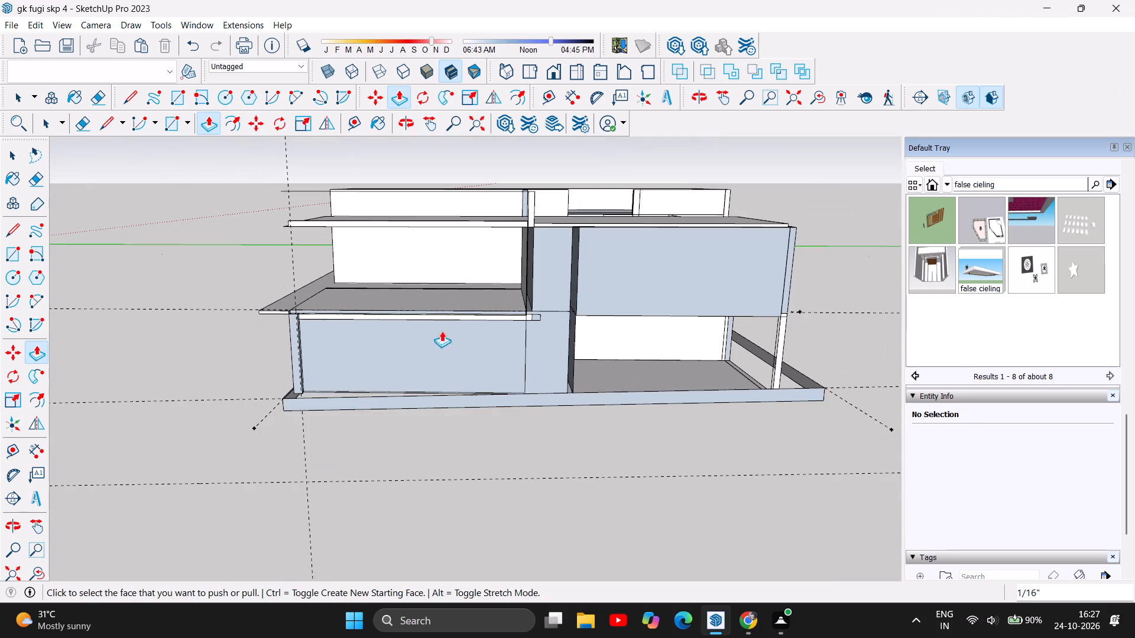
scroll(472, 335, up, 7)
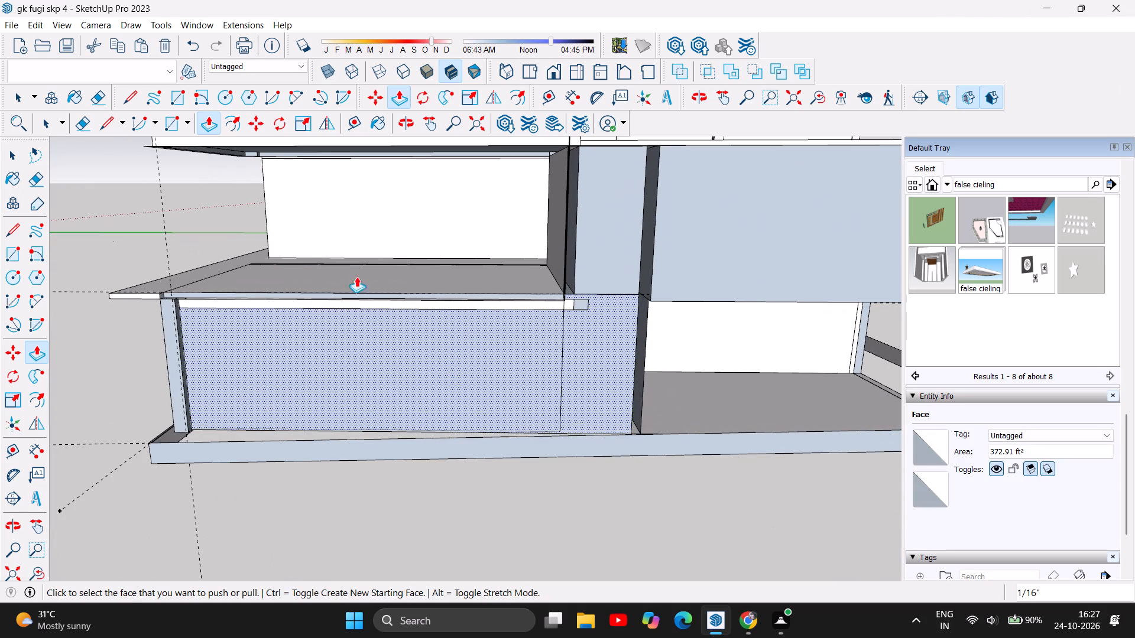
click(18, 150)
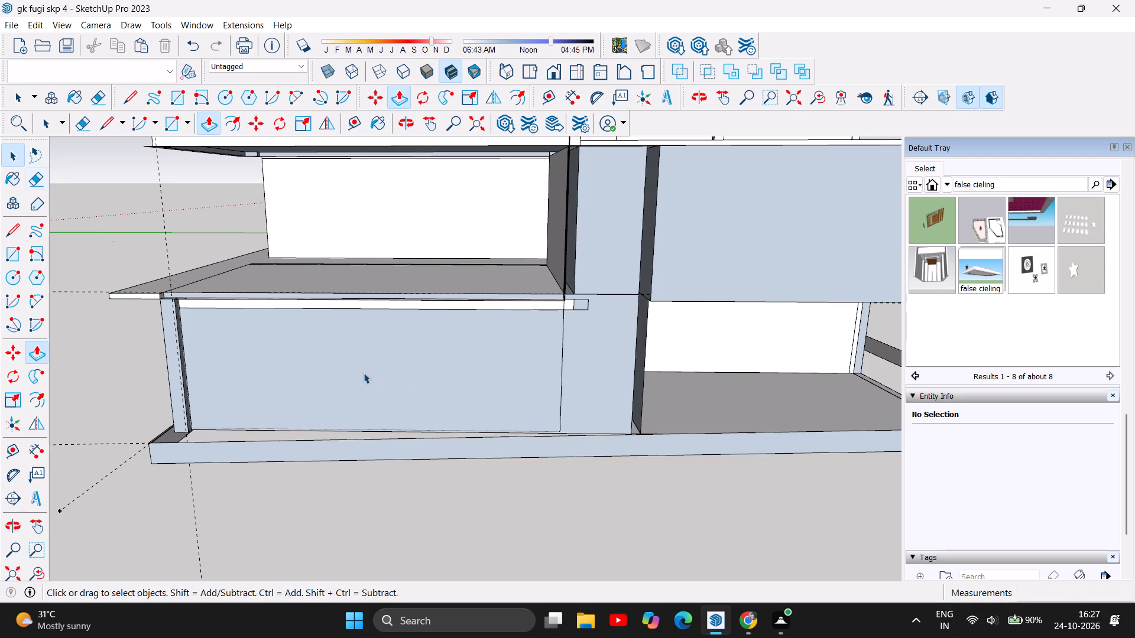
click(364, 373)
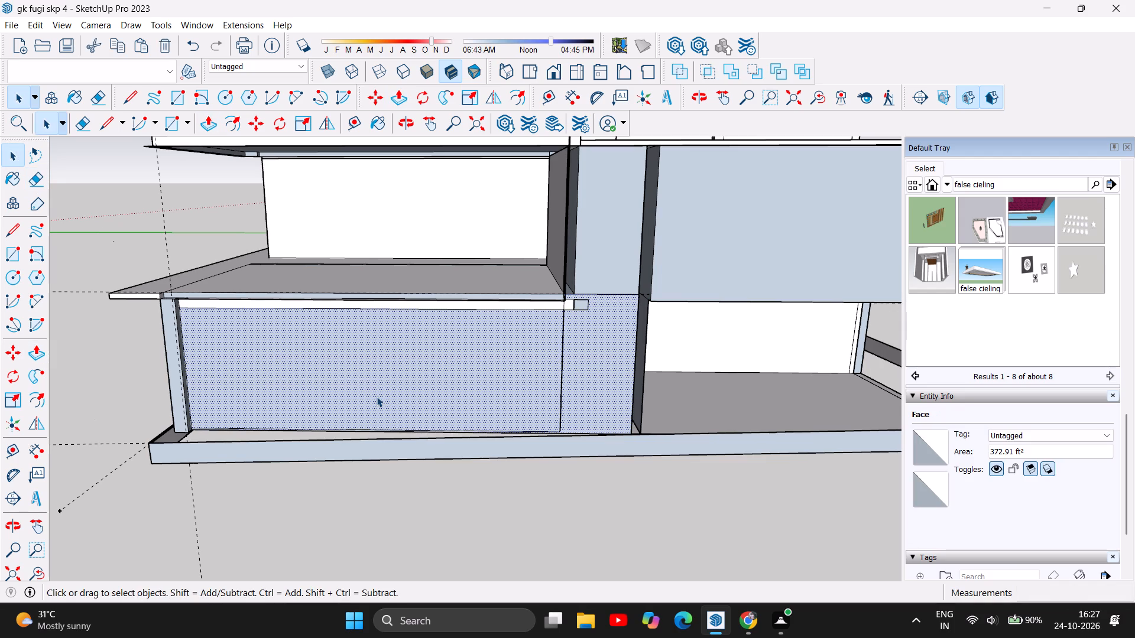
key(Delete)
Delete the large upper-storey outer wall face on the same side and the narrow face beside it.
scroll(479, 511, down, 3)
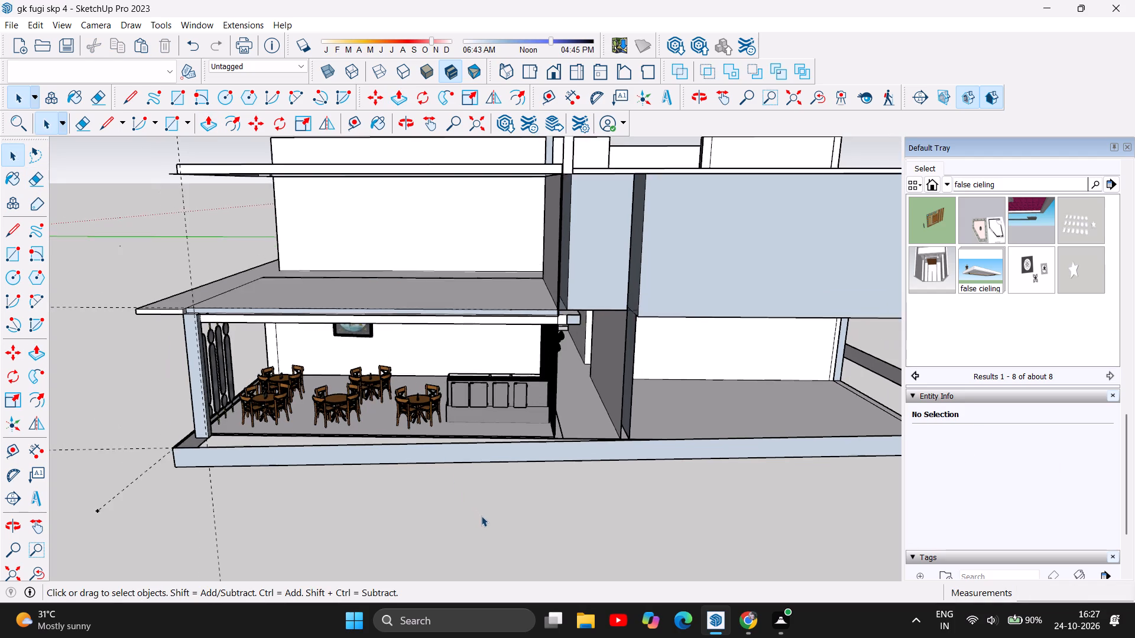
scroll(481, 516, down, 3)
click(659, 308)
key(Delete)
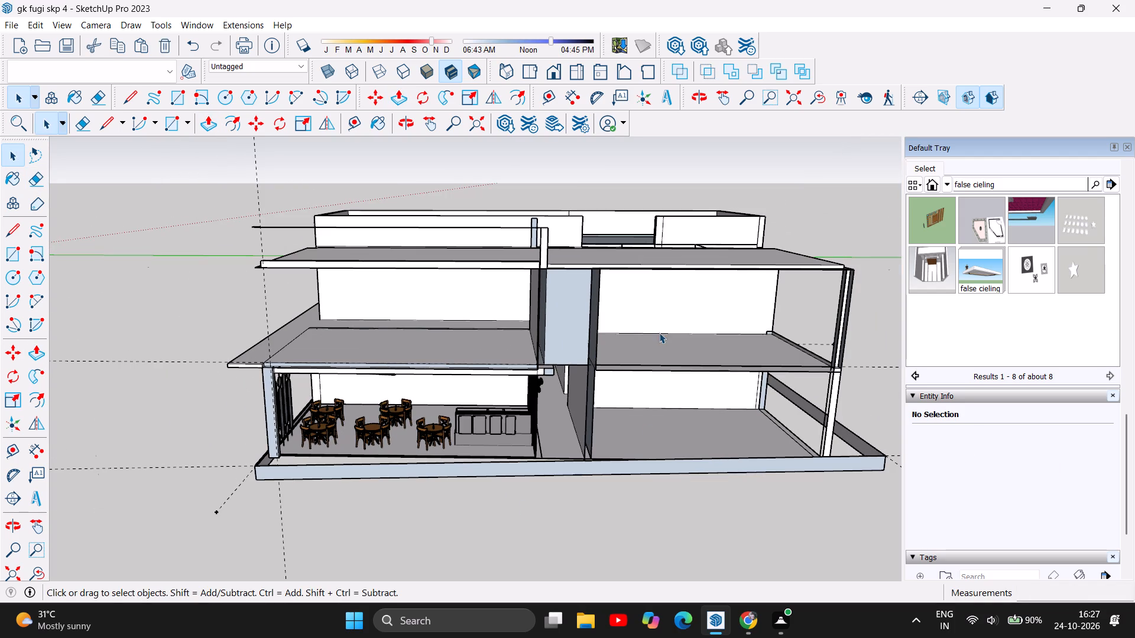
click(571, 320)
key(Delete)
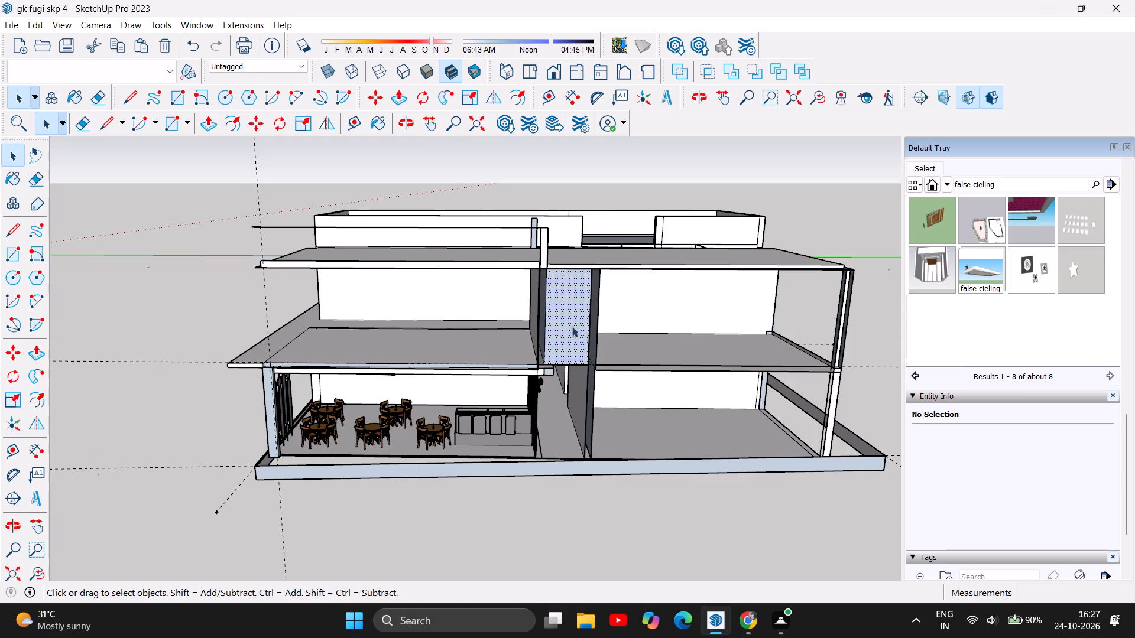
Push/Pull the narrow end face of the upper-storey side wall forward along the slab edge to near the ground-floor corner column.
scroll(551, 408, down, 5)
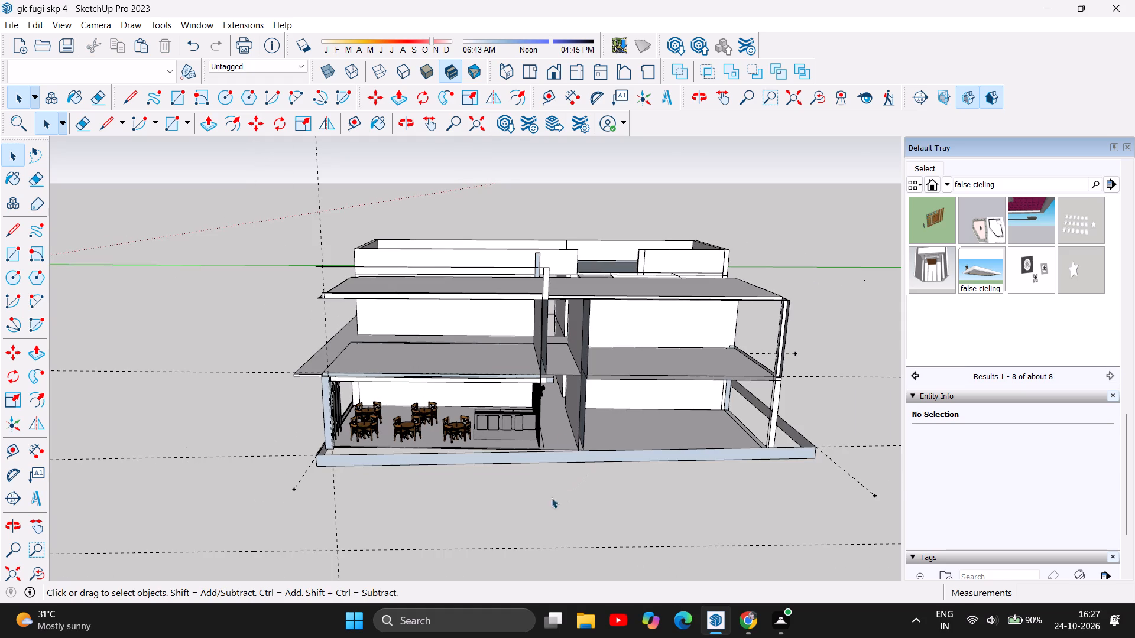
click(405, 129)
drag(319, 353, 359, 369)
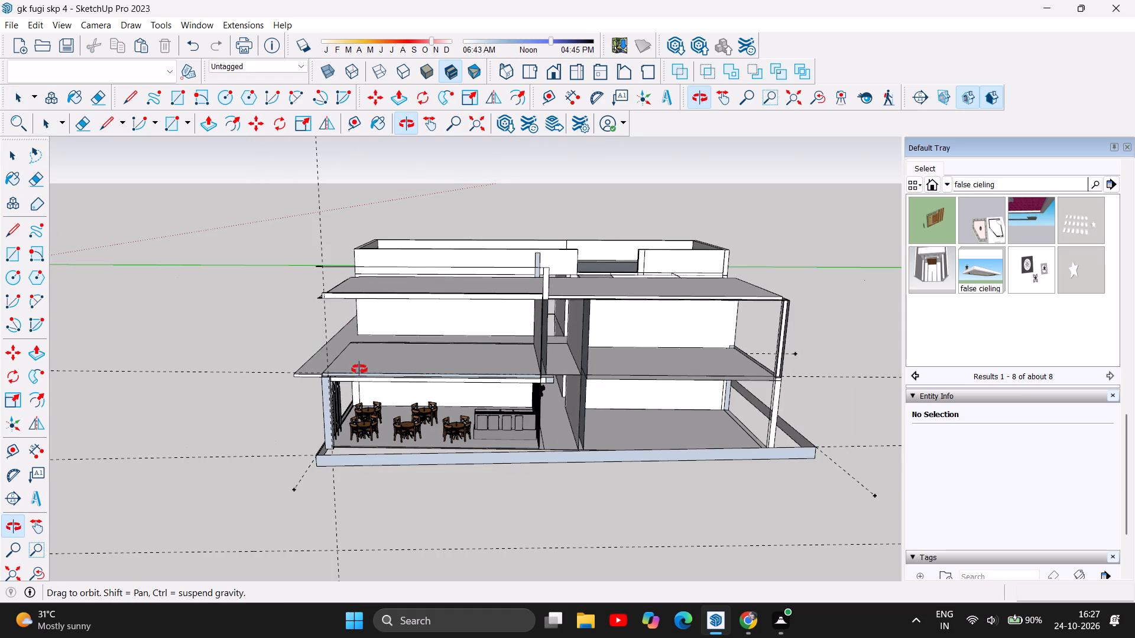
drag(359, 369, 677, 326)
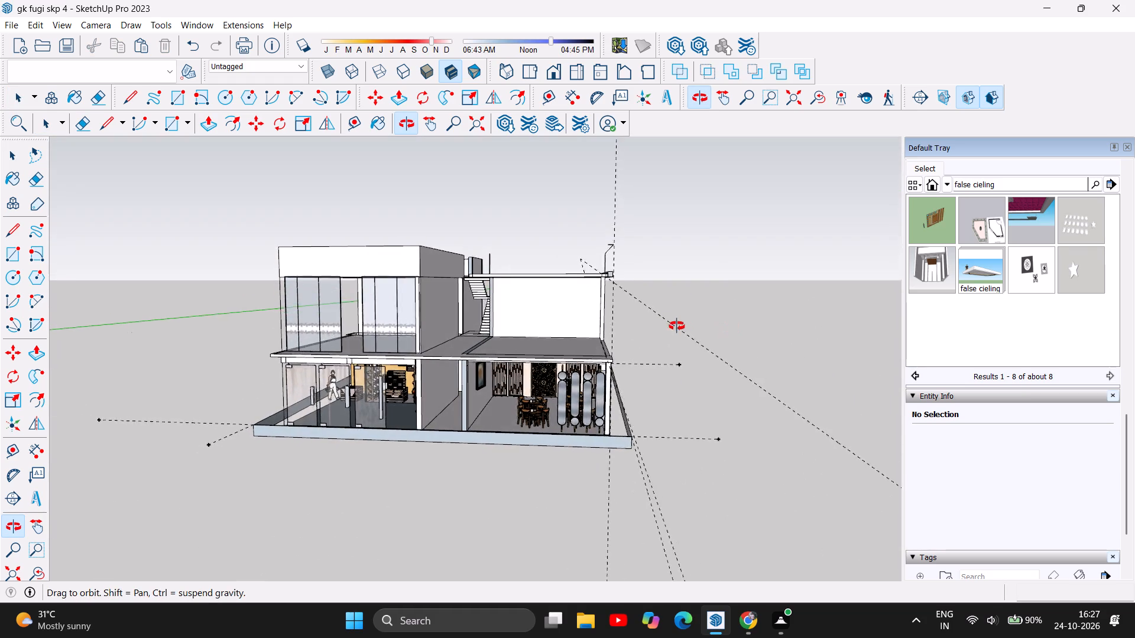
drag(677, 326, 524, 408)
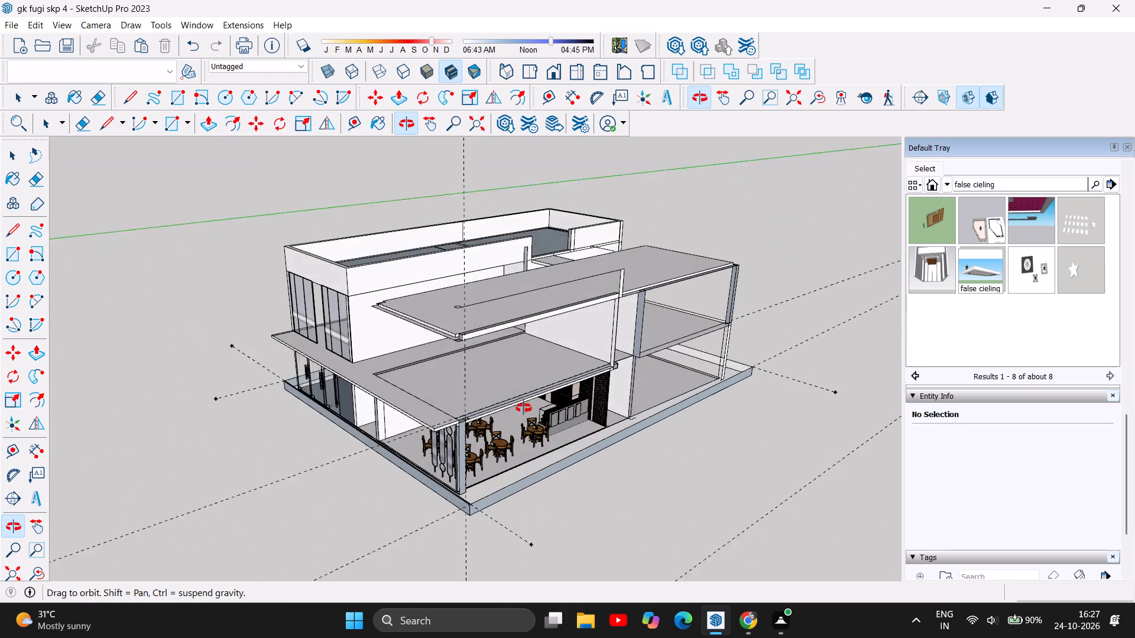
drag(524, 408, 520, 424)
scroll(497, 384, up, 8)
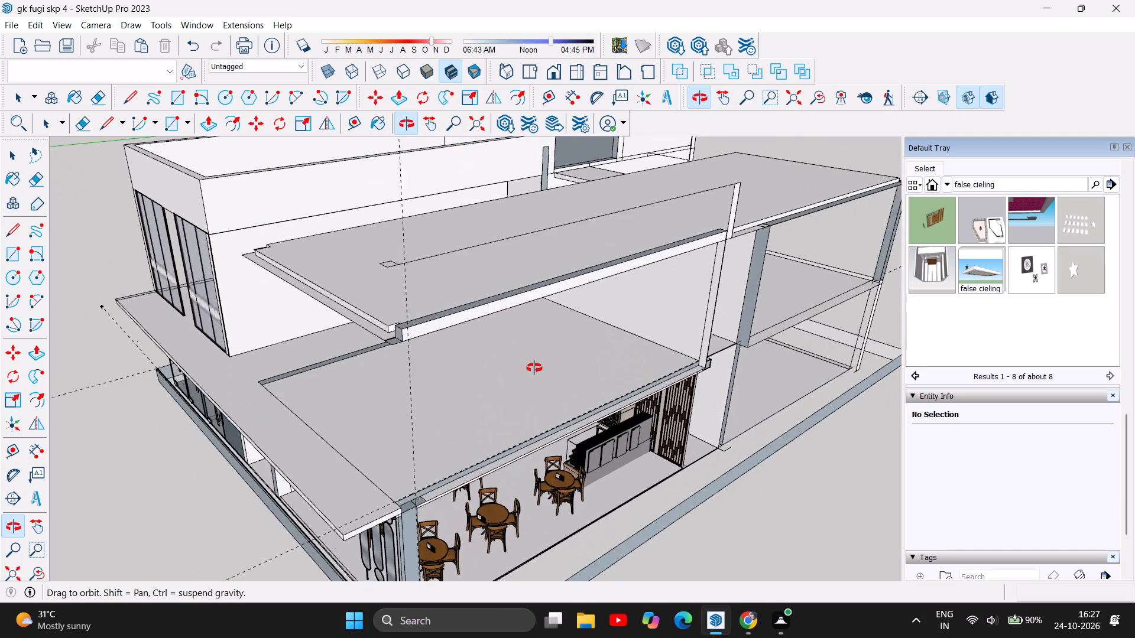
scroll(534, 368, up, 2)
scroll(689, 441, up, 3)
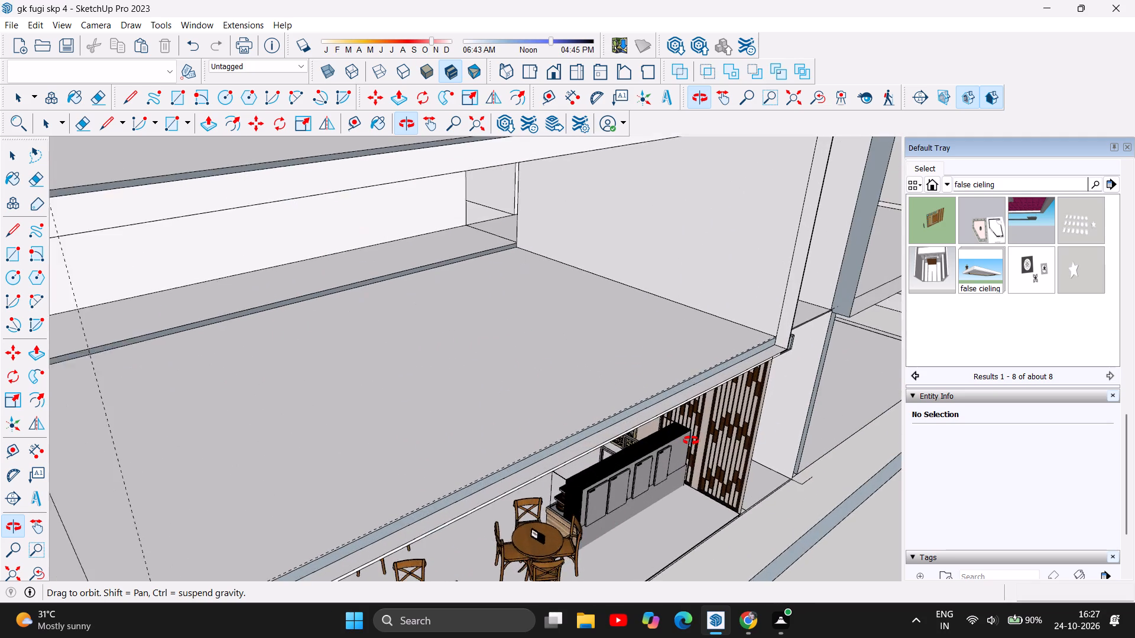
scroll(691, 441, up, 2)
drag(666, 376, 727, 361)
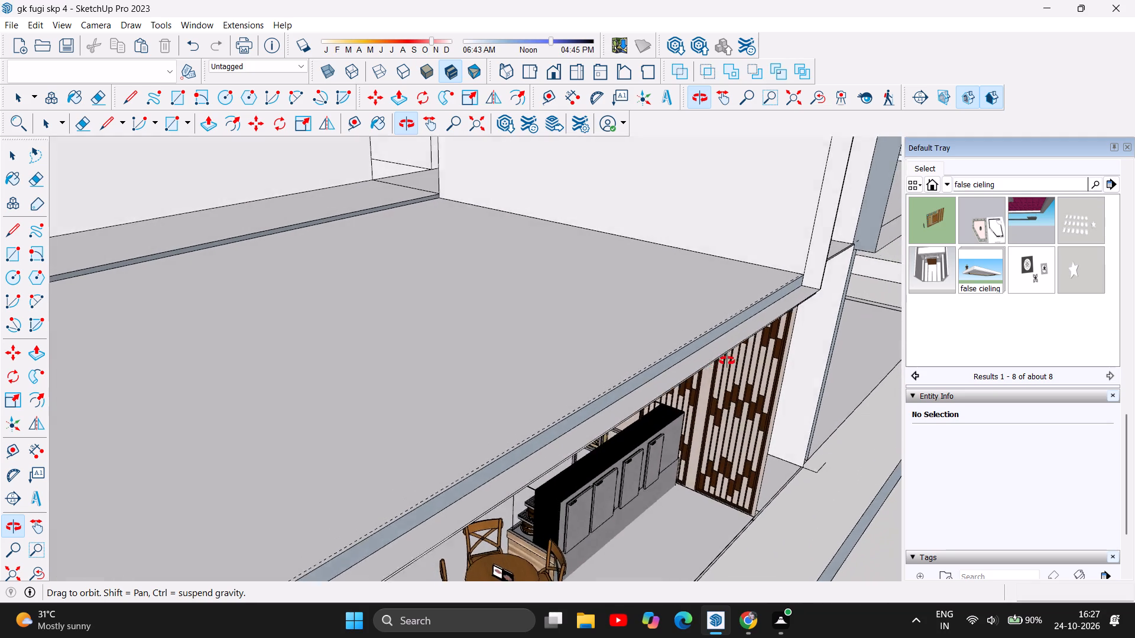
drag(727, 361, 795, 310)
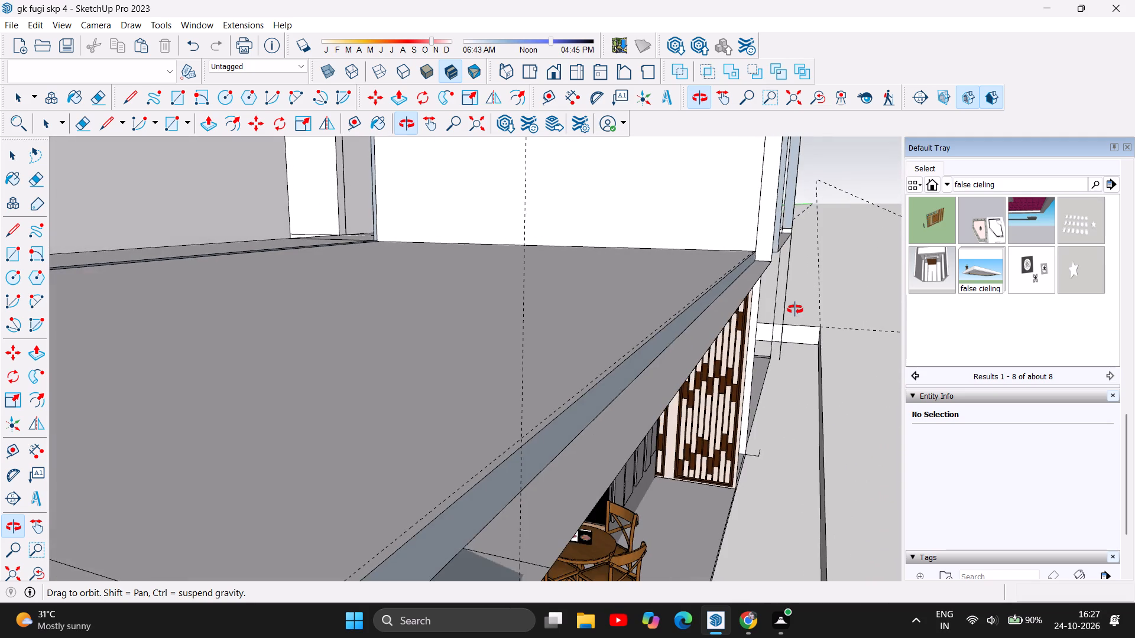
drag(795, 310, 810, 301)
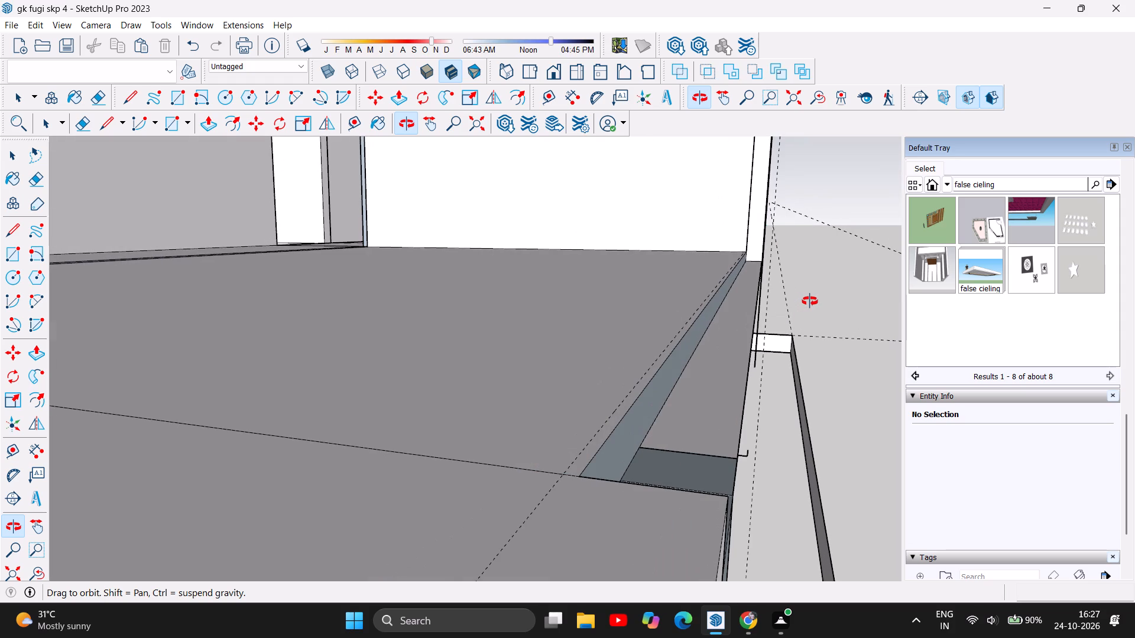
click(206, 124)
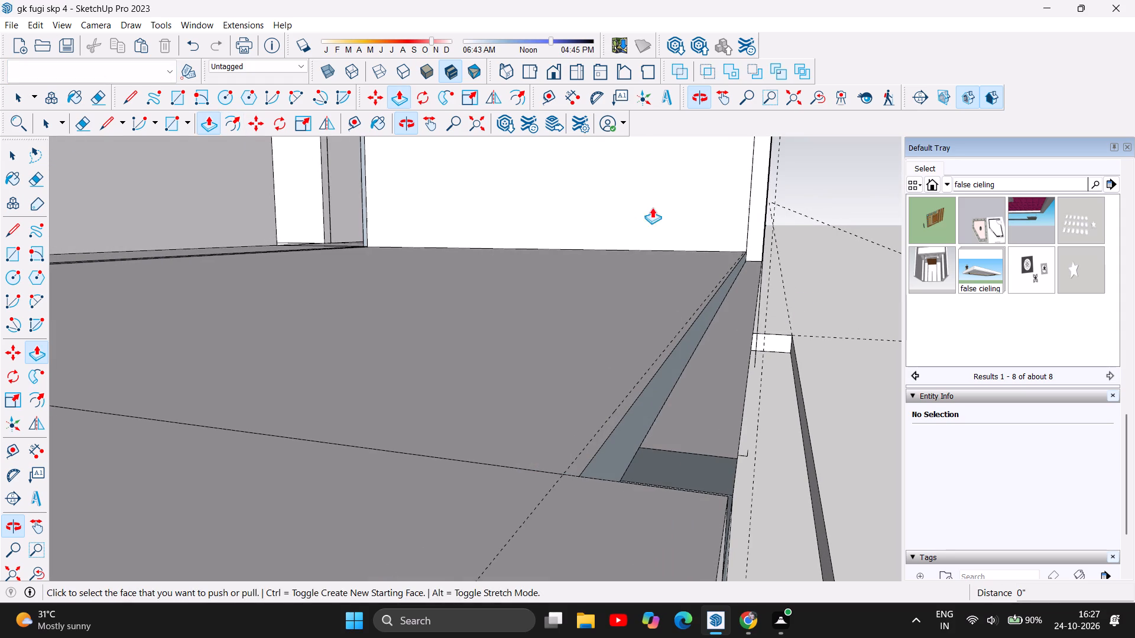
drag(762, 188, 748, 220)
drag(757, 215, 716, 301)
Push/Pull the small recessed side face of the upper floor slab at the wall's base about 8 1/8", flush with the outer edge.
scroll(594, 464, up, 3)
drag(592, 463, 612, 464)
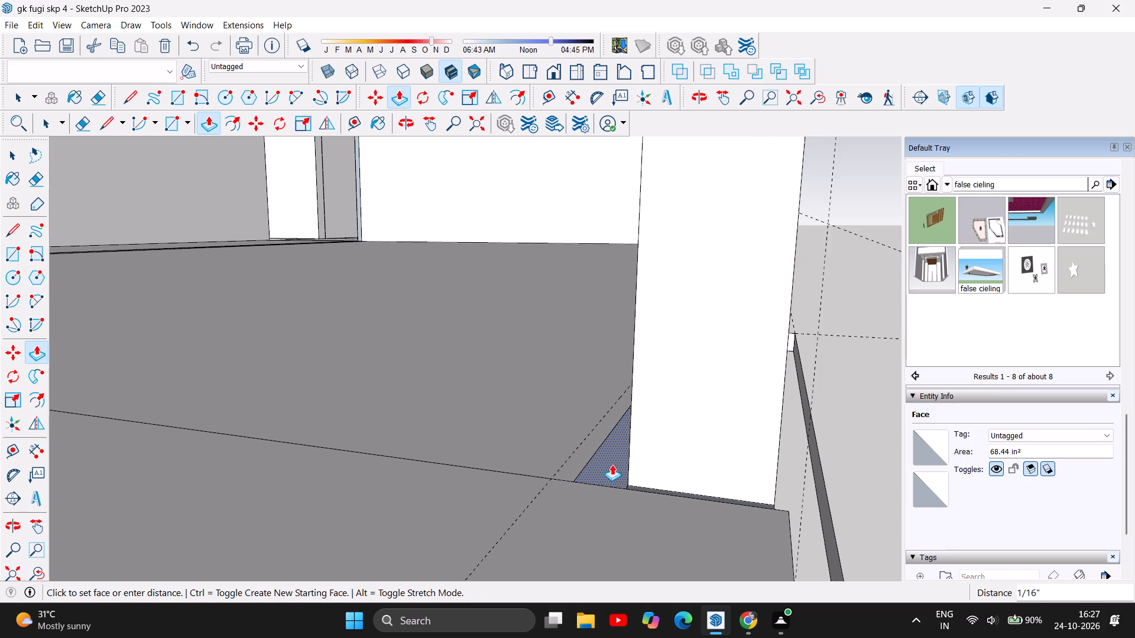
drag(612, 464, 600, 441)
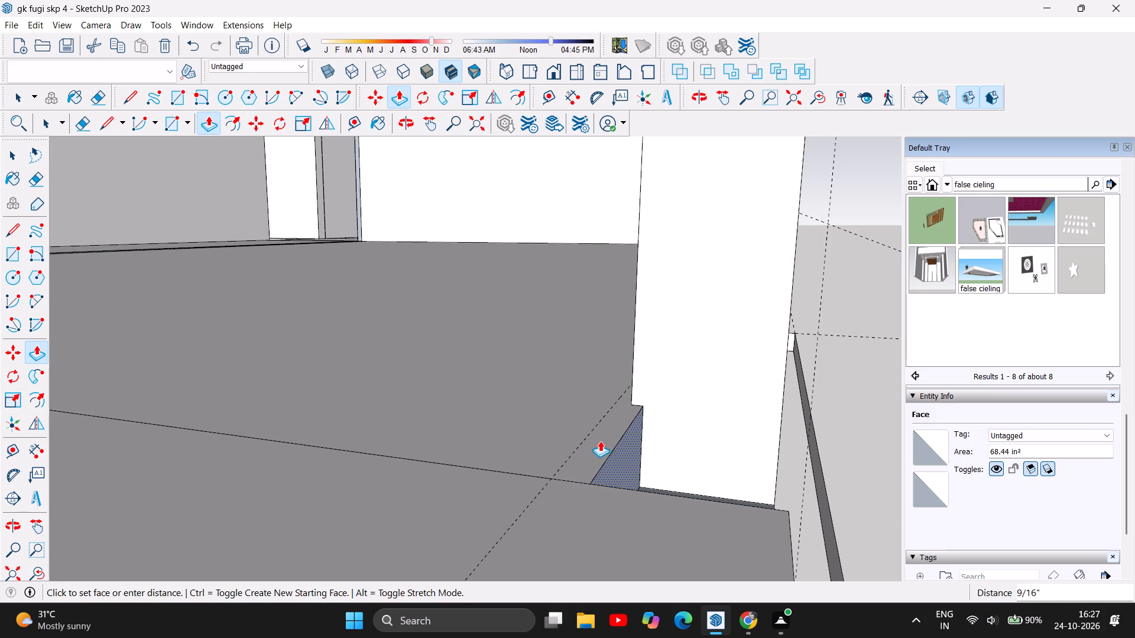
drag(600, 441, 743, 451)
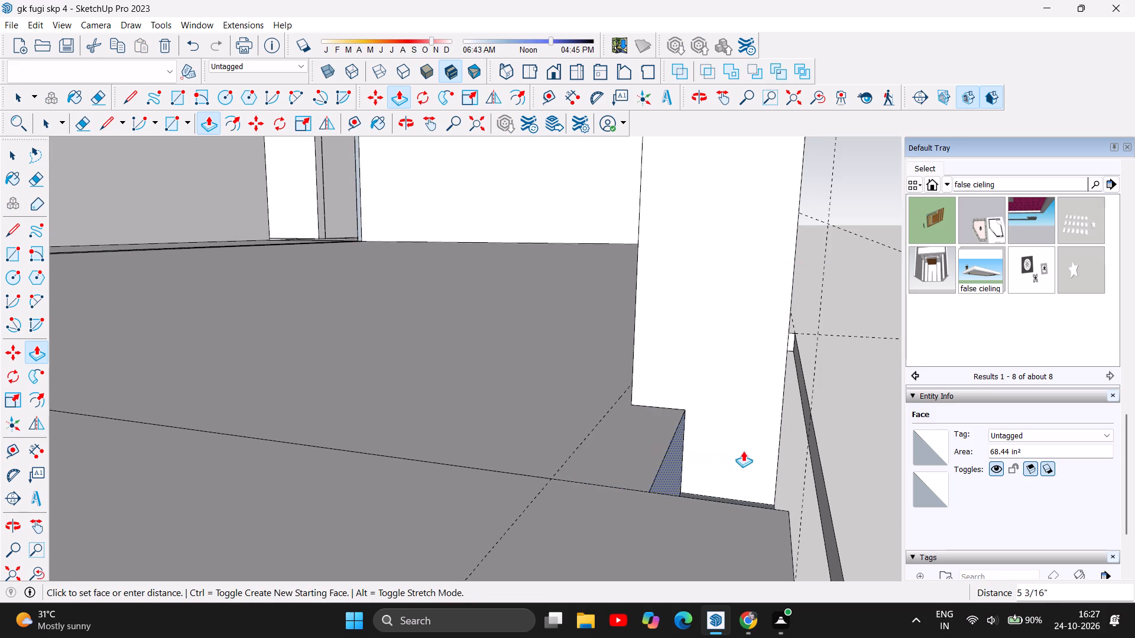
drag(743, 451, 789, 470)
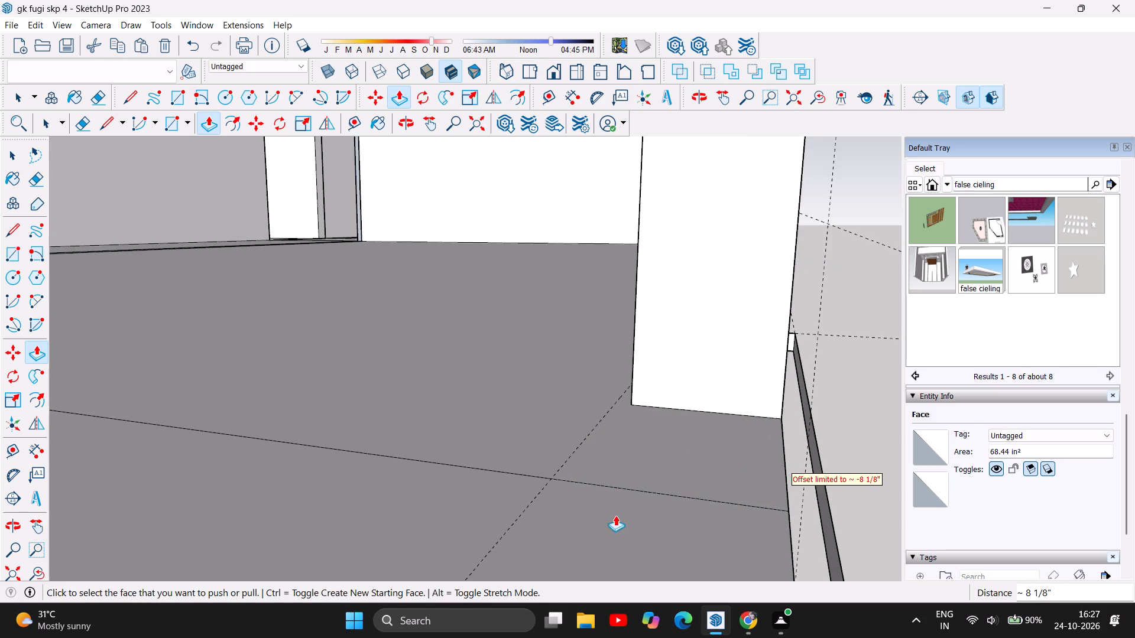
Examine the extended upper-storey side wall and the slab edge at the corner column from the front and the outer side.
scroll(684, 503, down, 5)
scroll(738, 461, down, 7)
scroll(566, 402, down, 7)
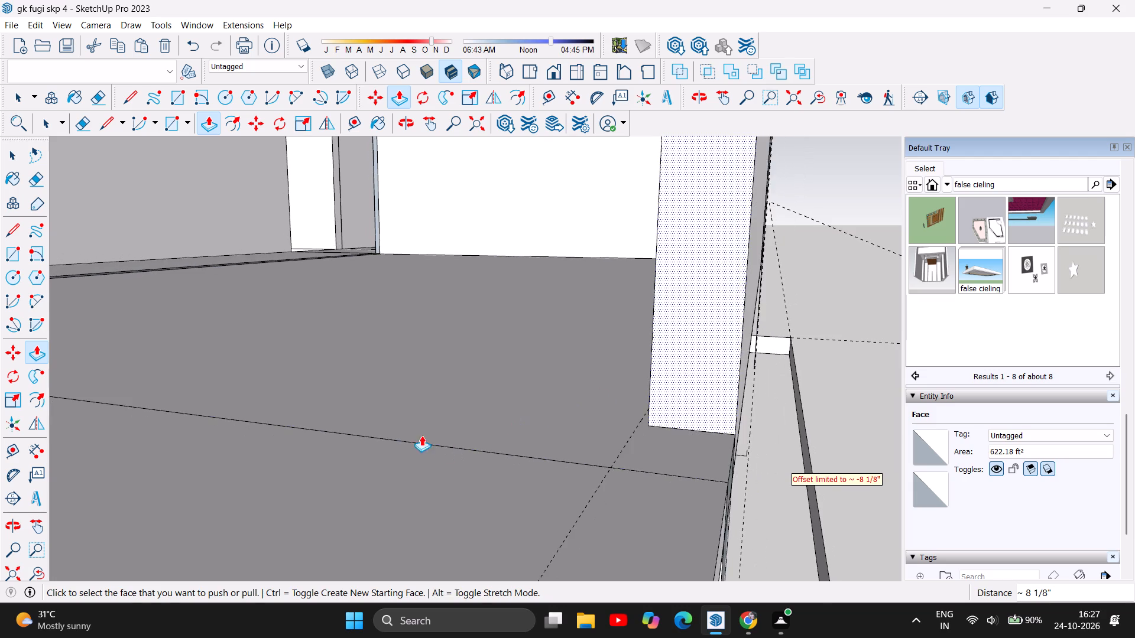
scroll(365, 422, down, 6)
scroll(356, 329, down, 6)
scroll(469, 458, down, 6)
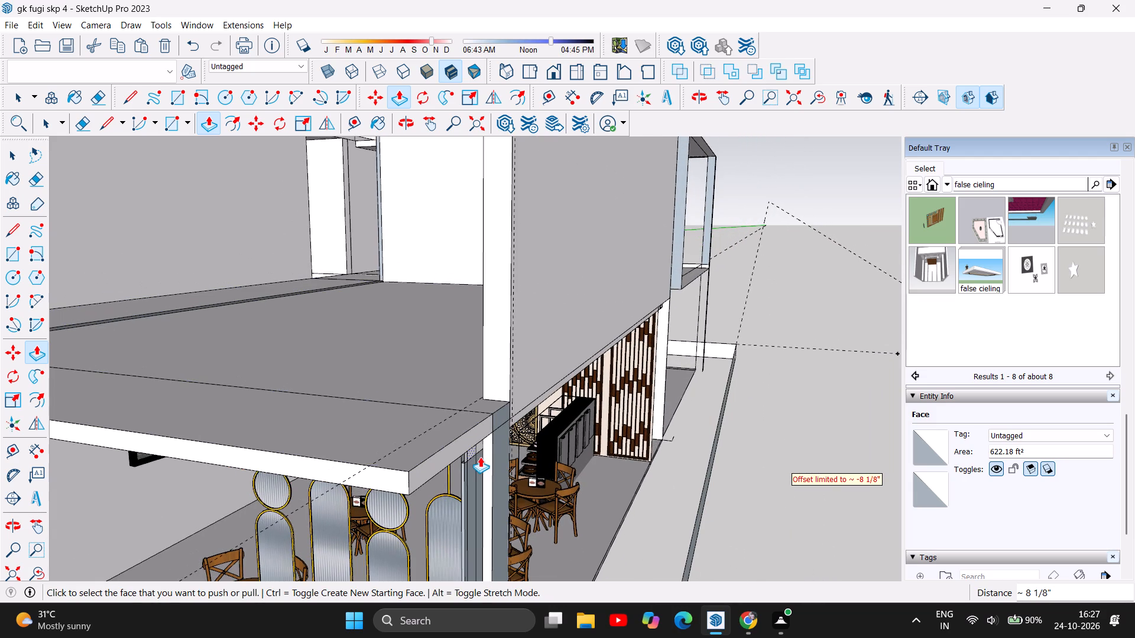
scroll(438, 434, down, 13)
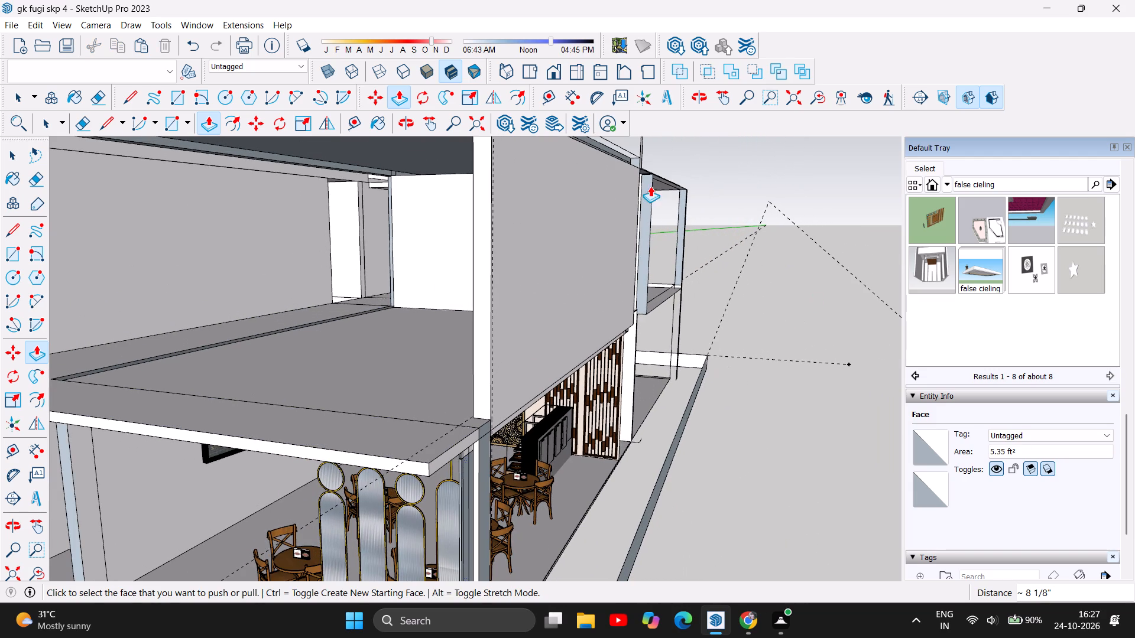
click(398, 128)
drag(686, 388, 653, 392)
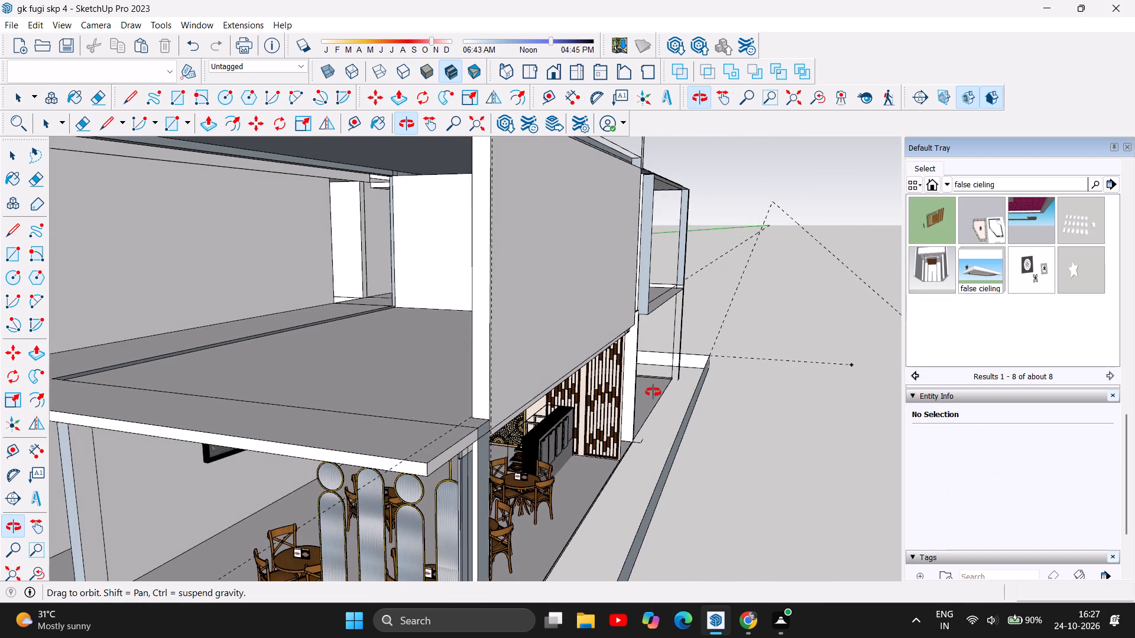
drag(653, 392, 444, 348)
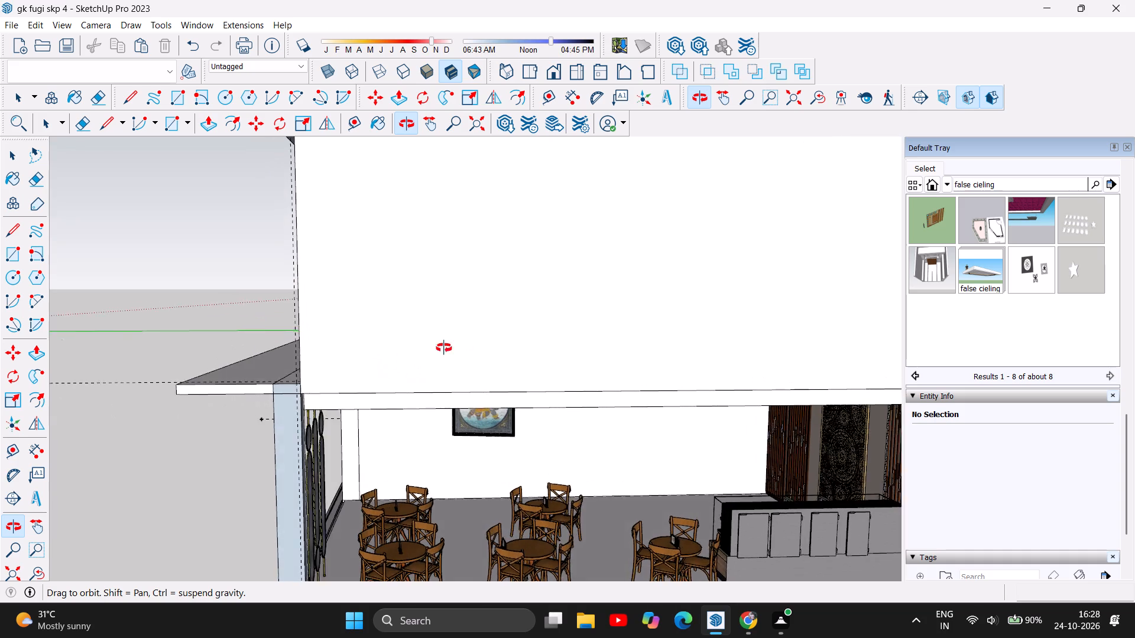
drag(444, 348, 751, 399)
Push/Pull the long narrow side face of the roof slab on the staircase side outward about 1/2".
drag(209, 270, 271, 286)
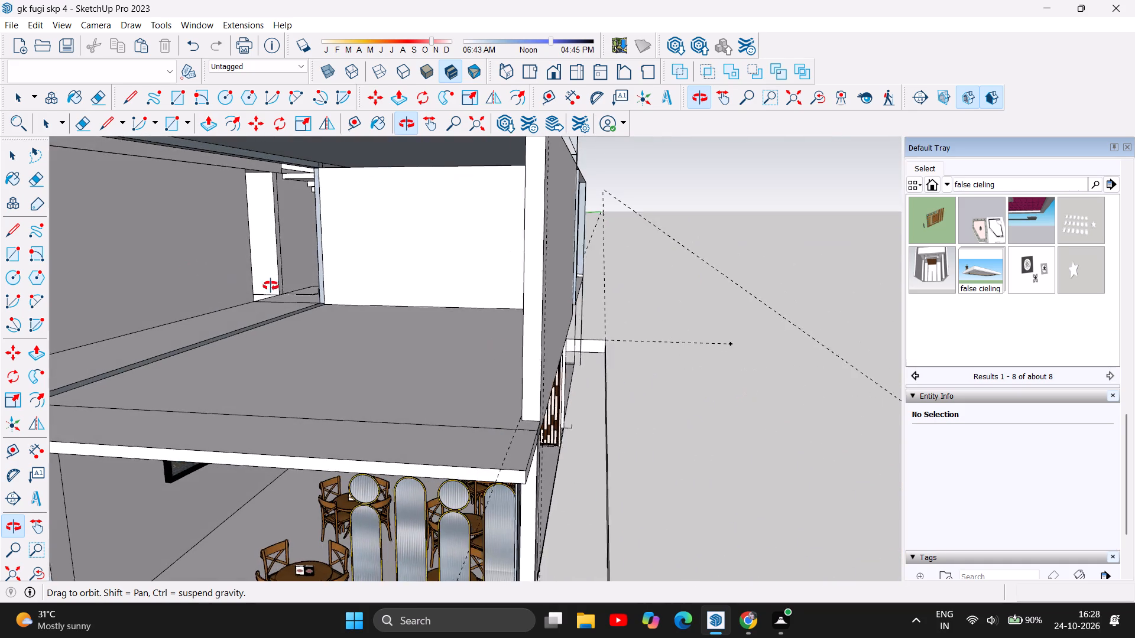
drag(271, 286, 309, 326)
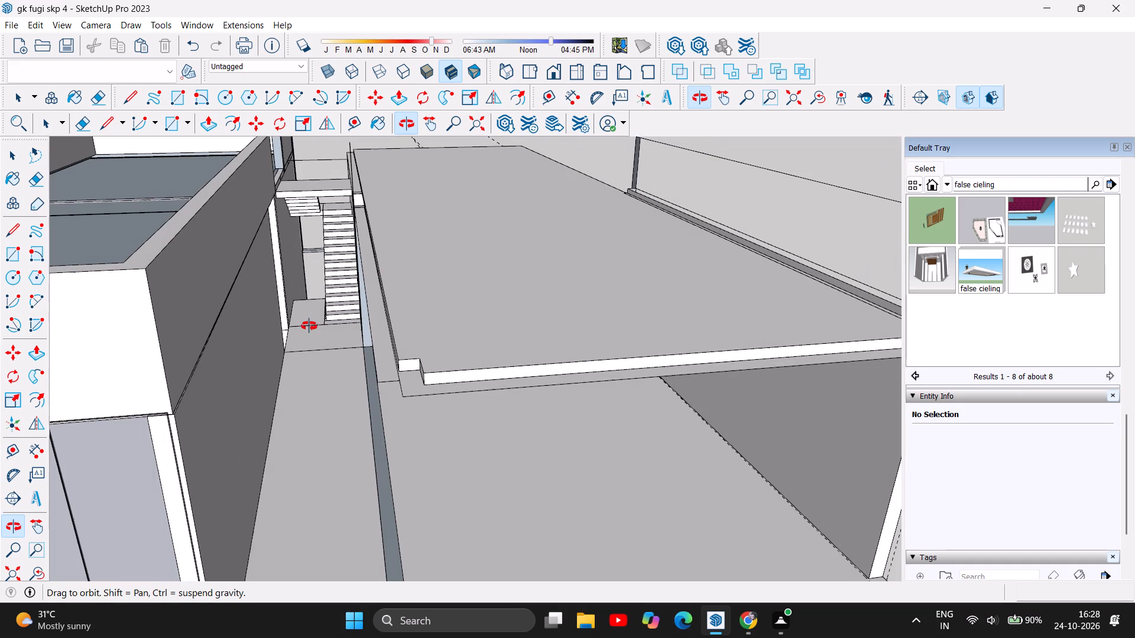
drag(309, 326, 300, 317)
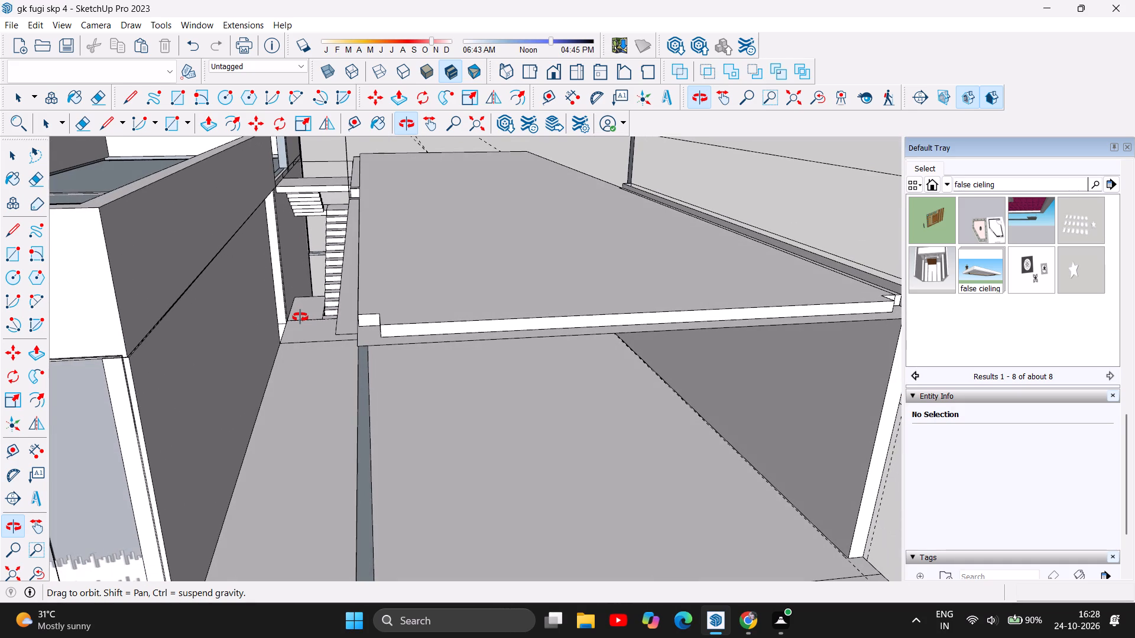
drag(300, 317, 324, 332)
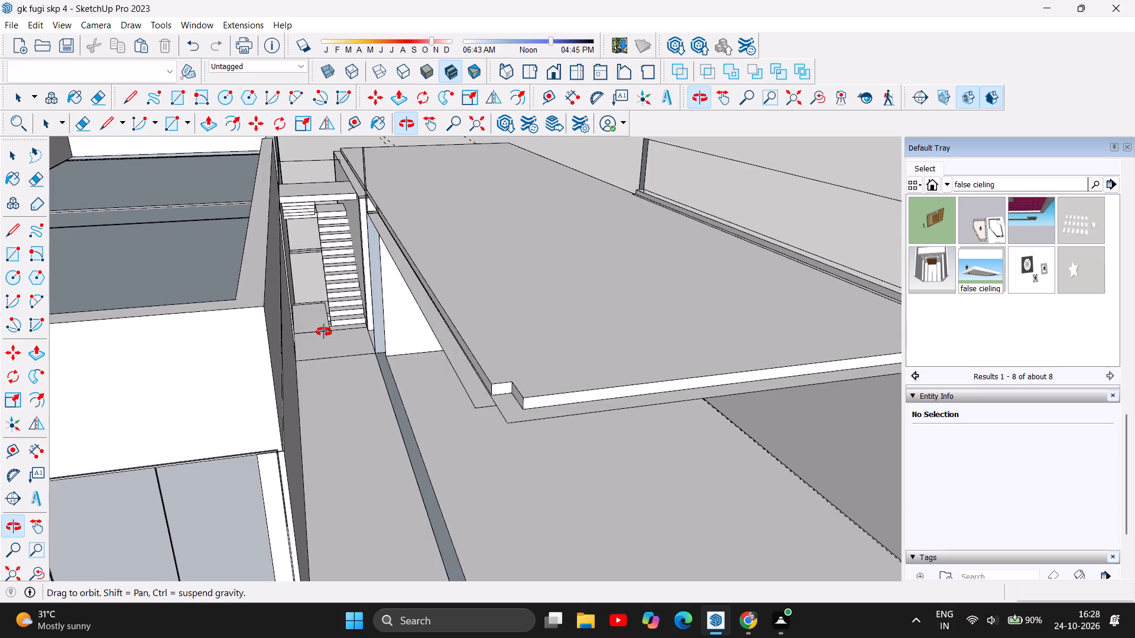
drag(324, 332, 343, 333)
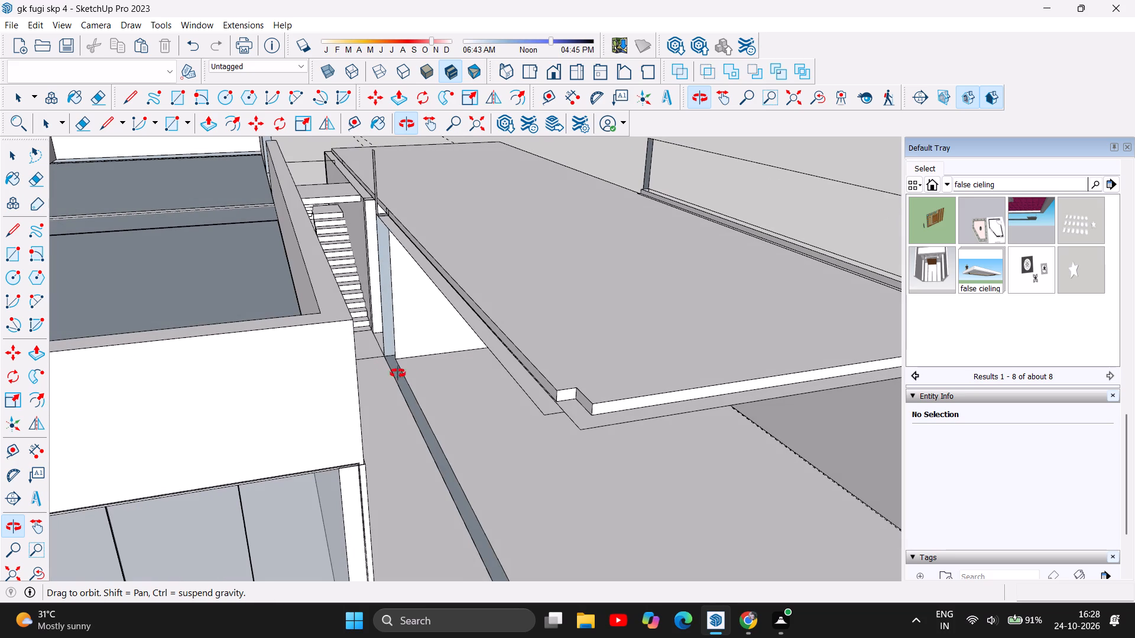
scroll(521, 378, up, 5)
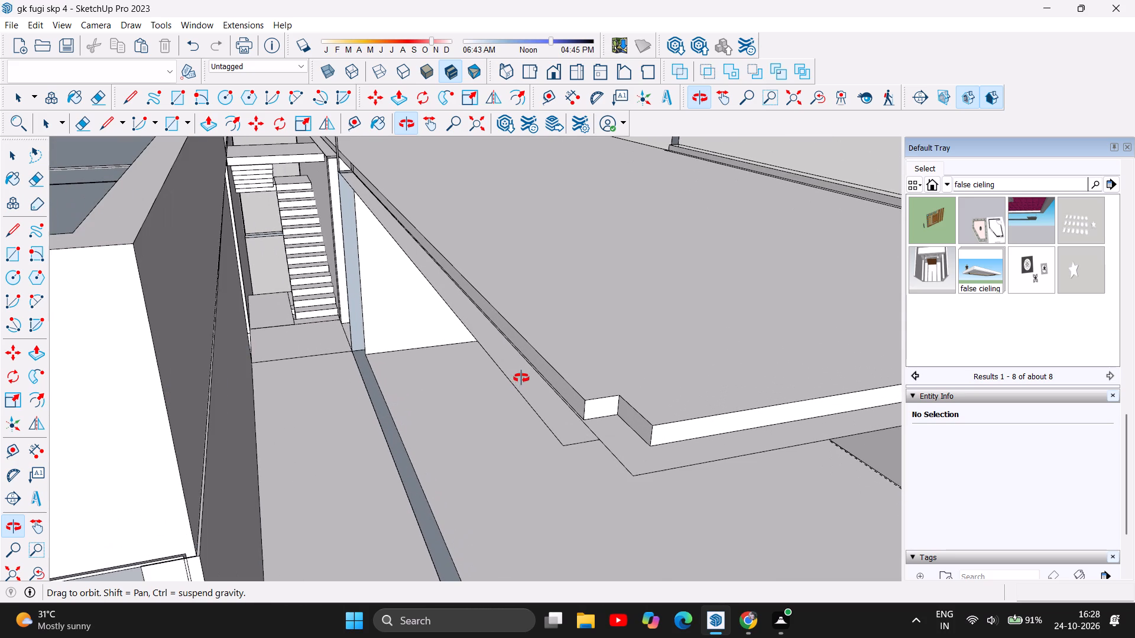
click(209, 119)
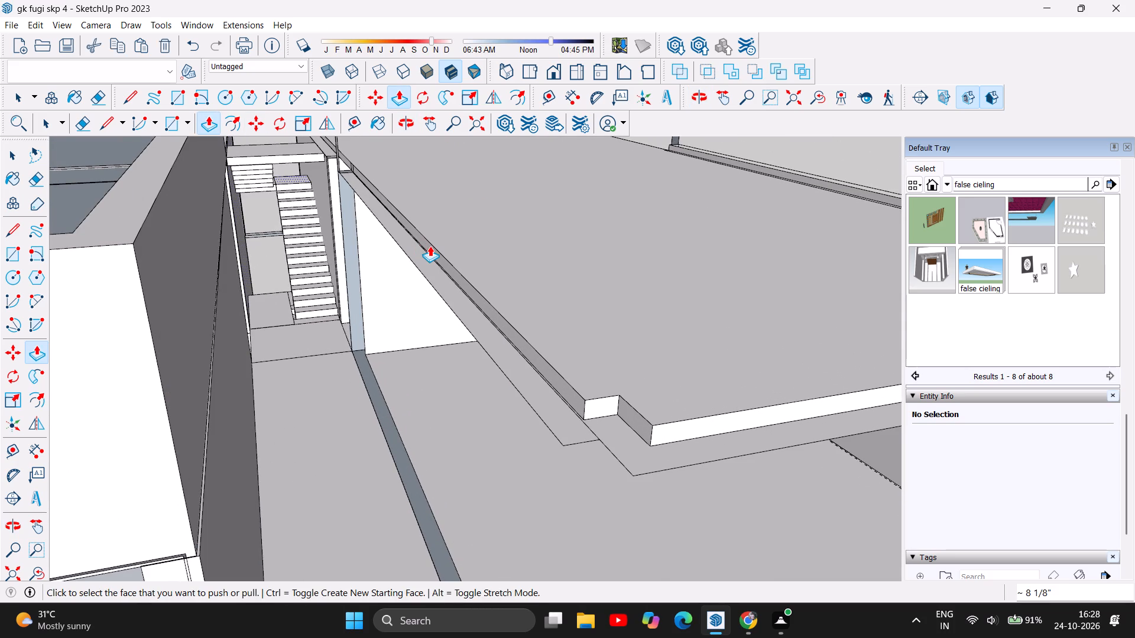
drag(433, 250, 388, 265)
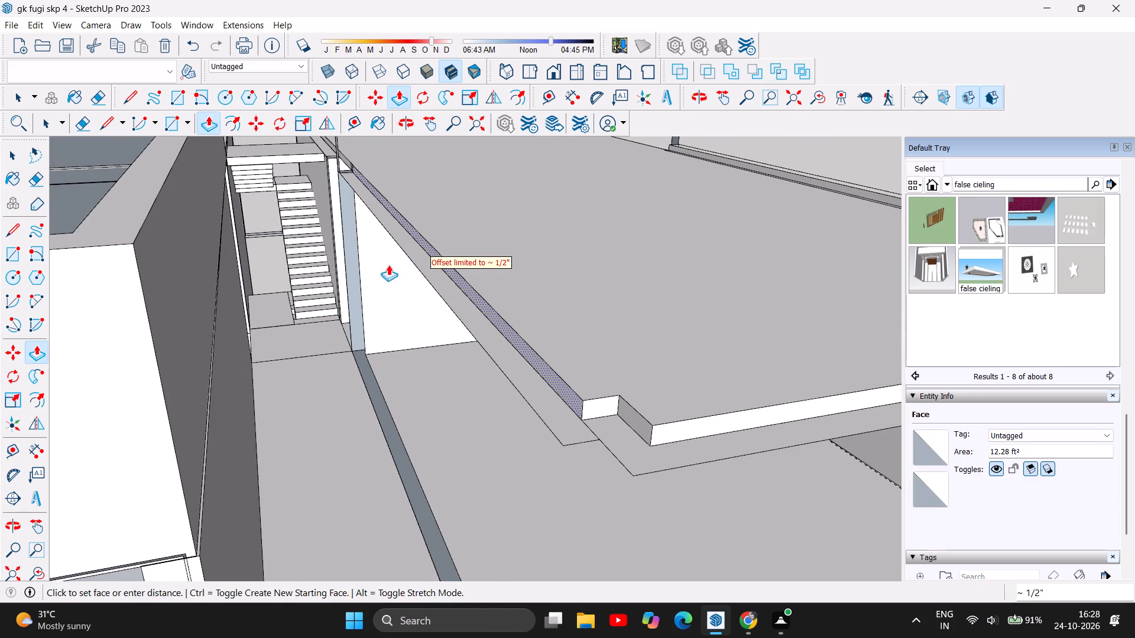
drag(388, 265, 381, 267)
scroll(515, 340, up, 5)
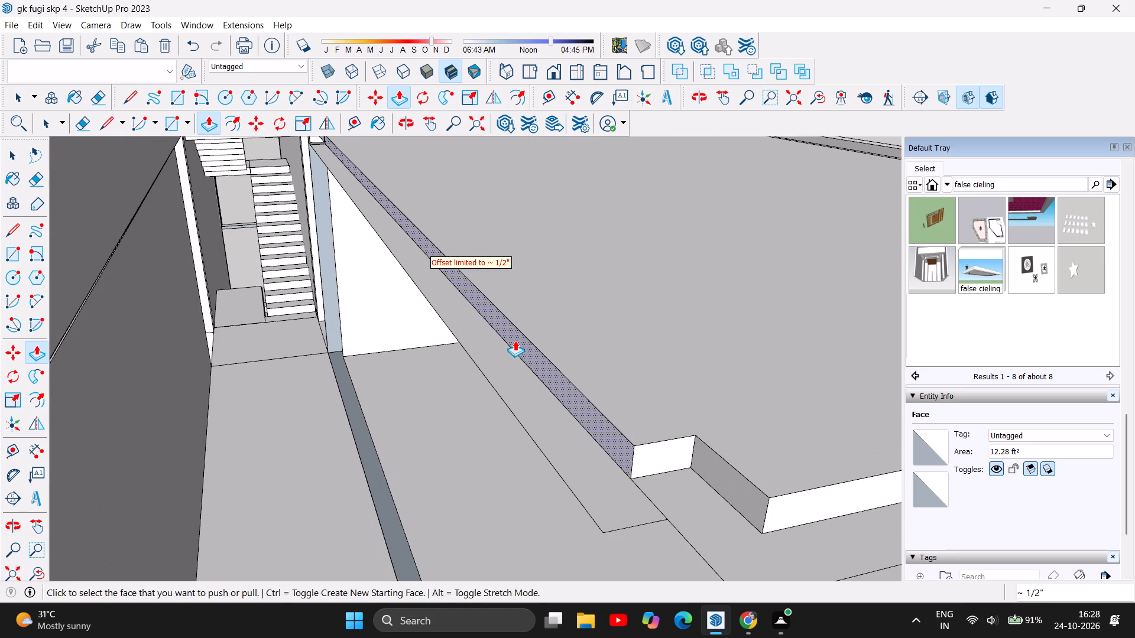
Push/Pull the roof slab's long staircase-side face outward, flush with the outer edge of the layer beneath it.
drag(515, 340, 467, 350)
Push/Pull the short recessed front face at the roof slab's staircase-side corner forward 9".
drag(634, 451, 657, 480)
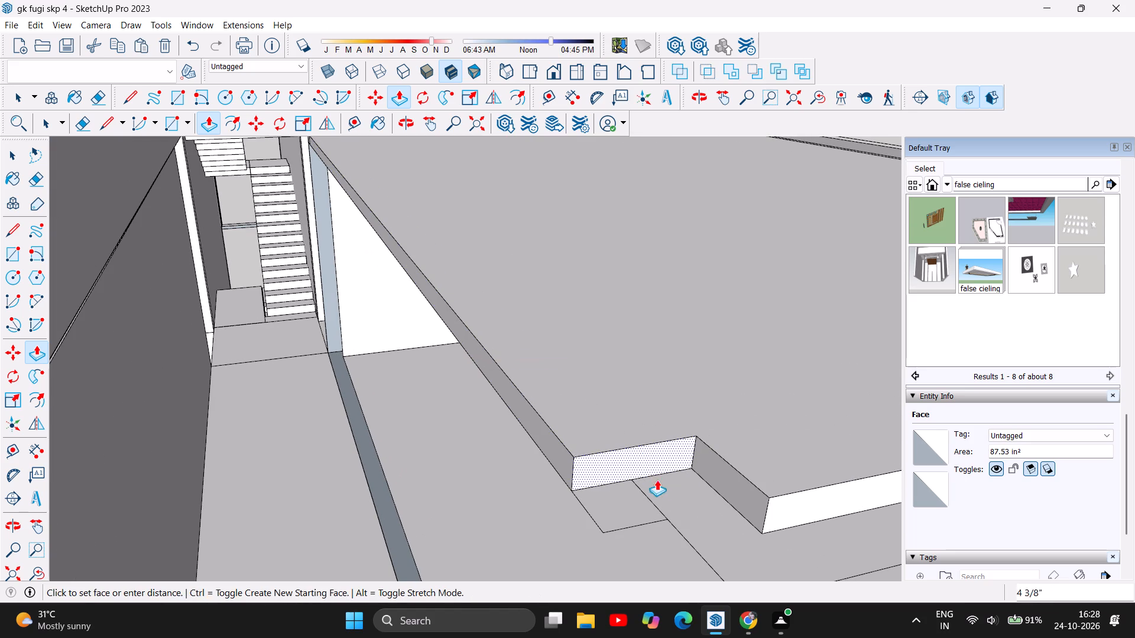
drag(657, 480, 735, 502)
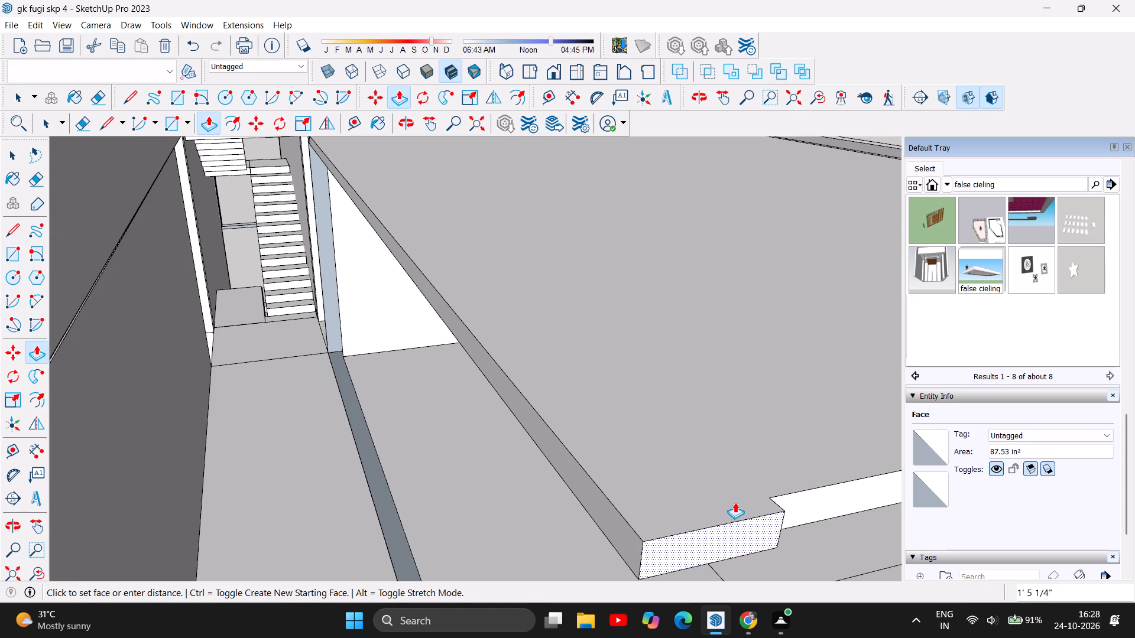
drag(735, 502, 730, 490)
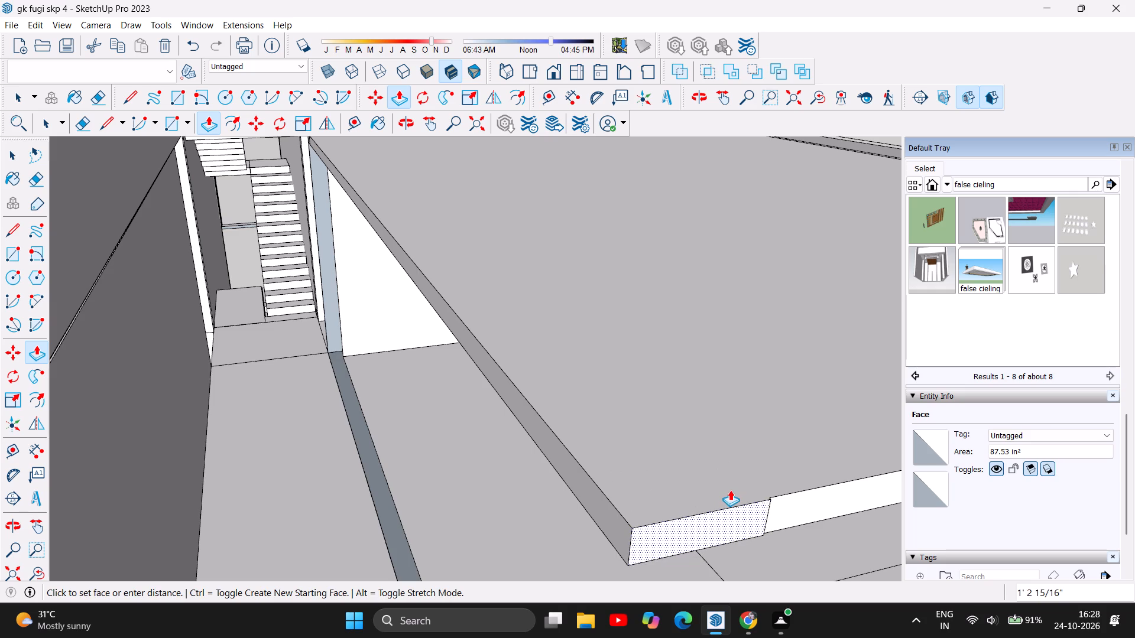
drag(730, 490, 731, 483)
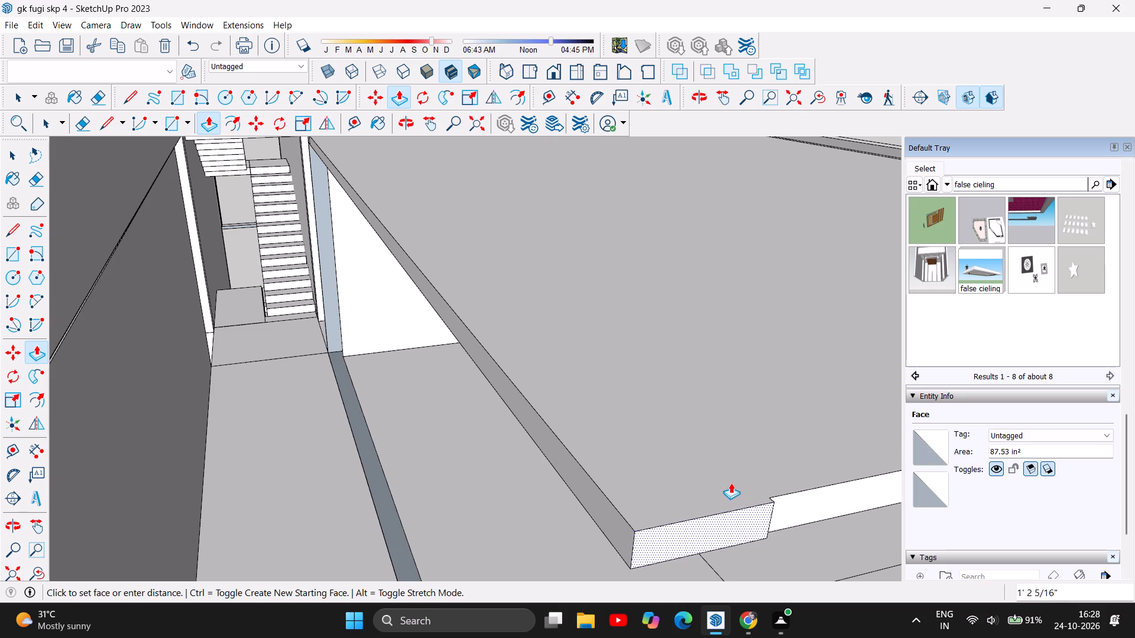
drag(731, 483, 683, 415)
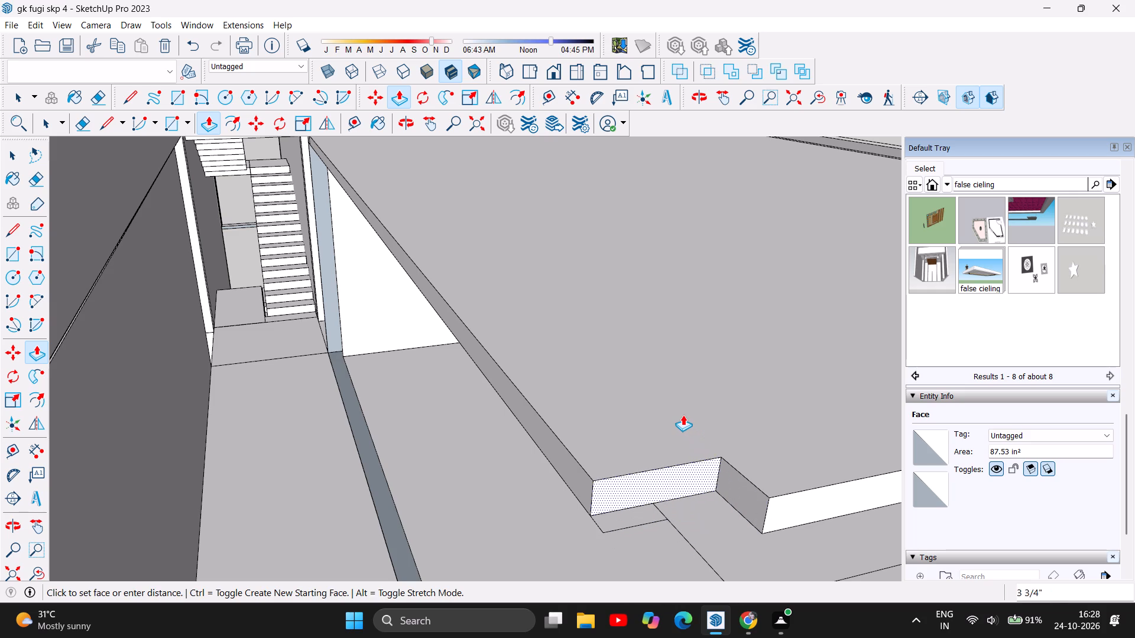
drag(683, 415, 717, 439)
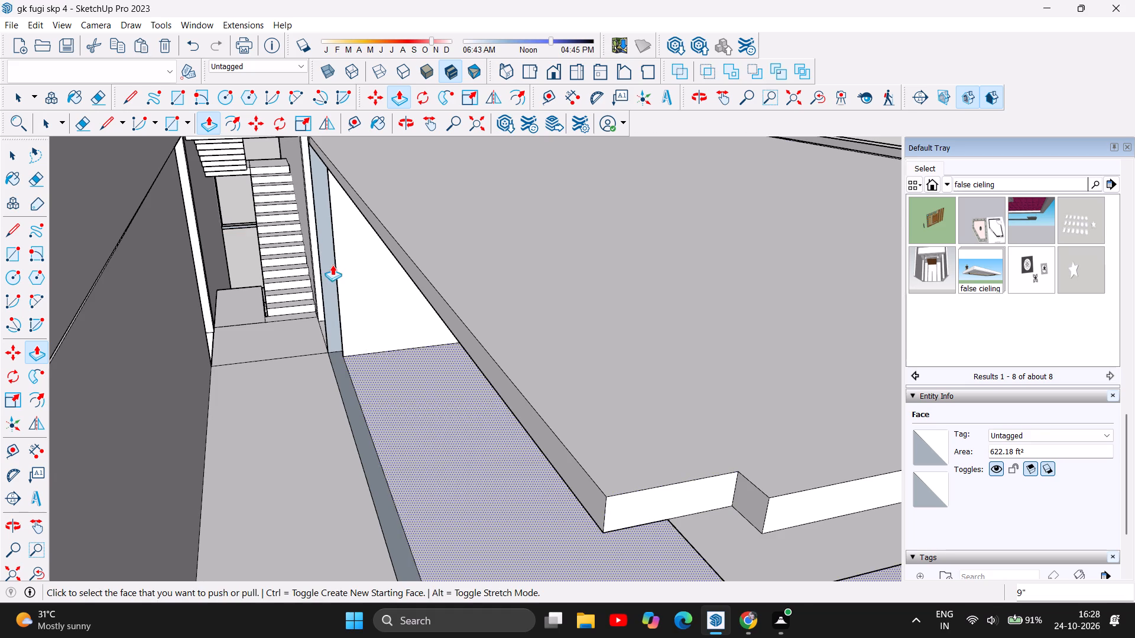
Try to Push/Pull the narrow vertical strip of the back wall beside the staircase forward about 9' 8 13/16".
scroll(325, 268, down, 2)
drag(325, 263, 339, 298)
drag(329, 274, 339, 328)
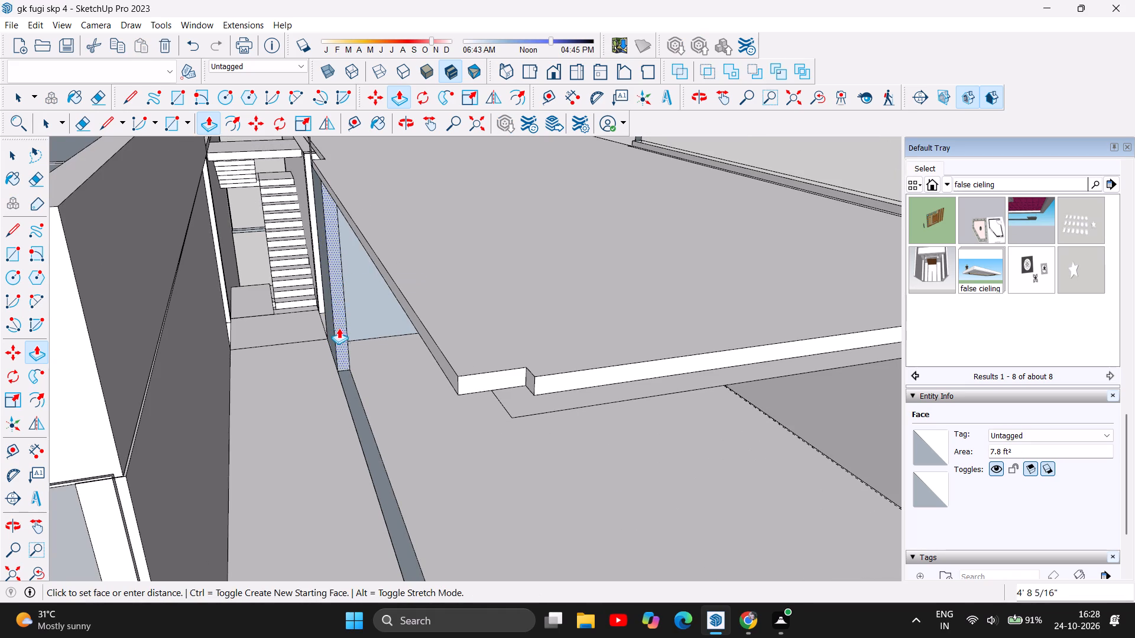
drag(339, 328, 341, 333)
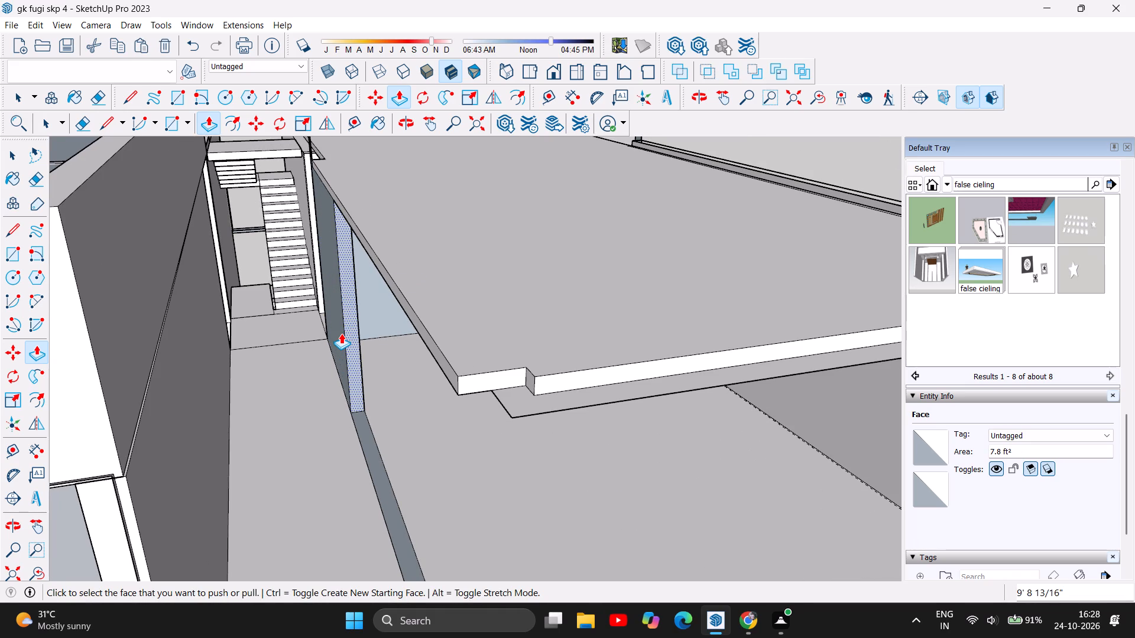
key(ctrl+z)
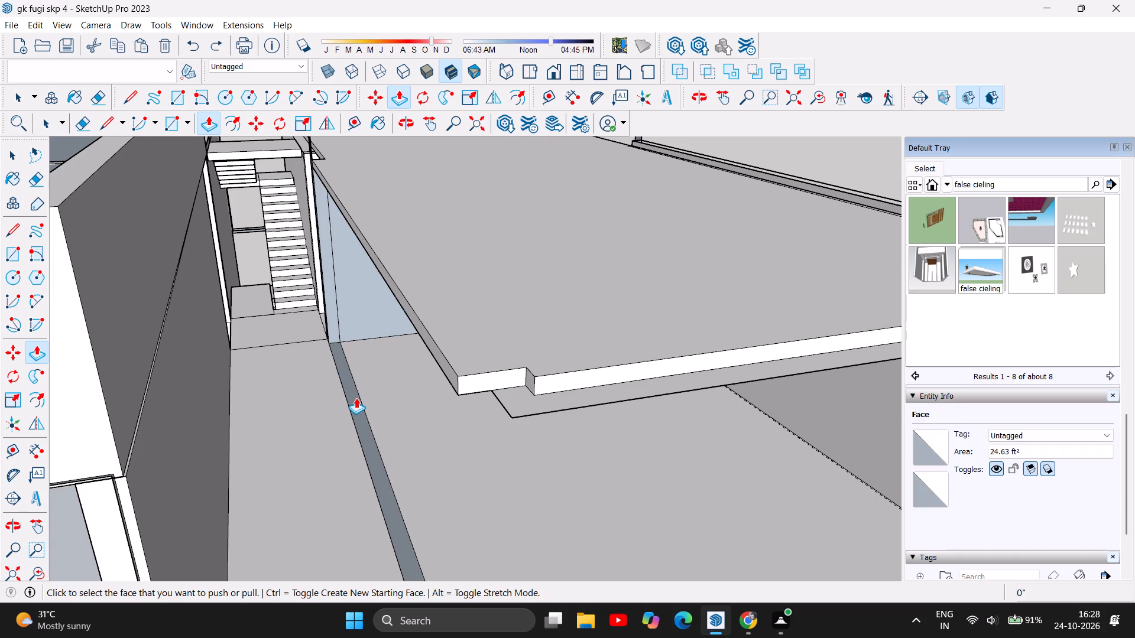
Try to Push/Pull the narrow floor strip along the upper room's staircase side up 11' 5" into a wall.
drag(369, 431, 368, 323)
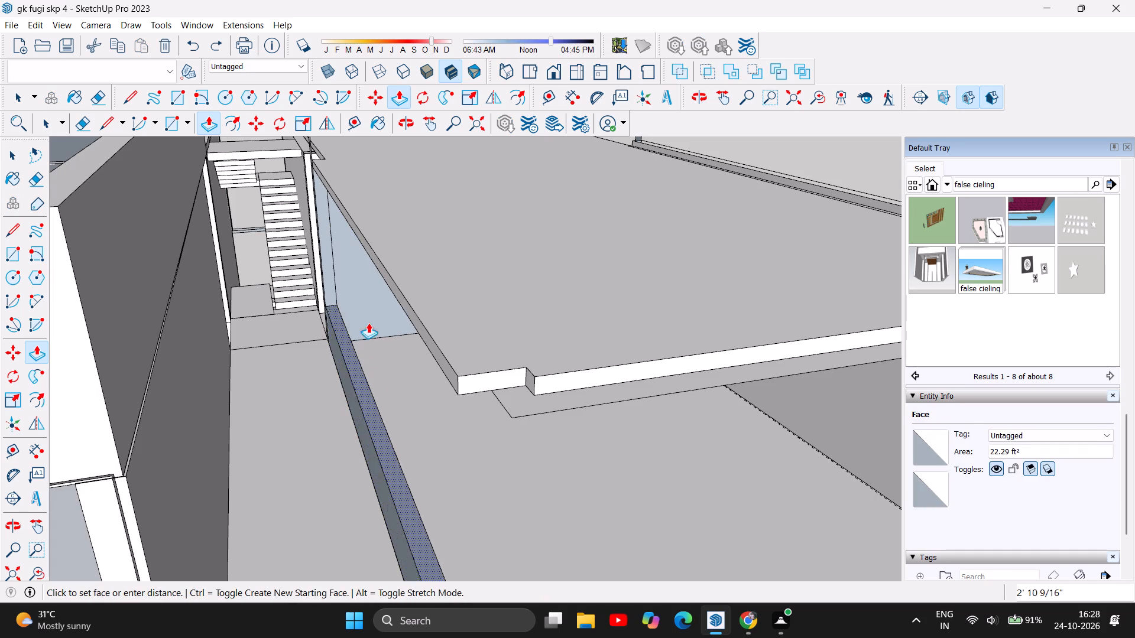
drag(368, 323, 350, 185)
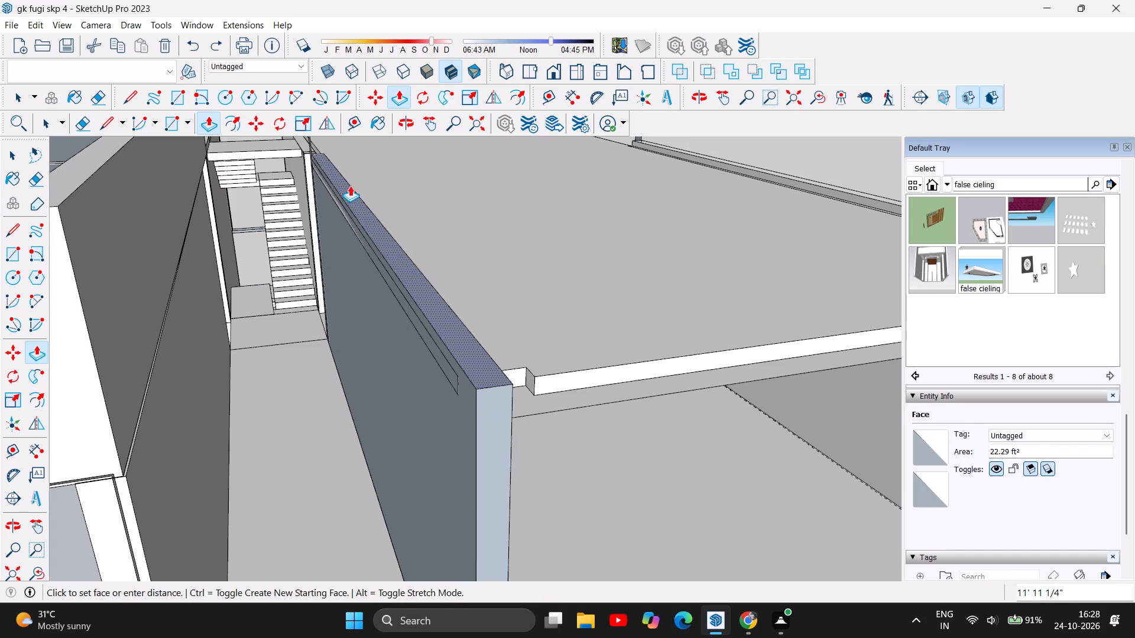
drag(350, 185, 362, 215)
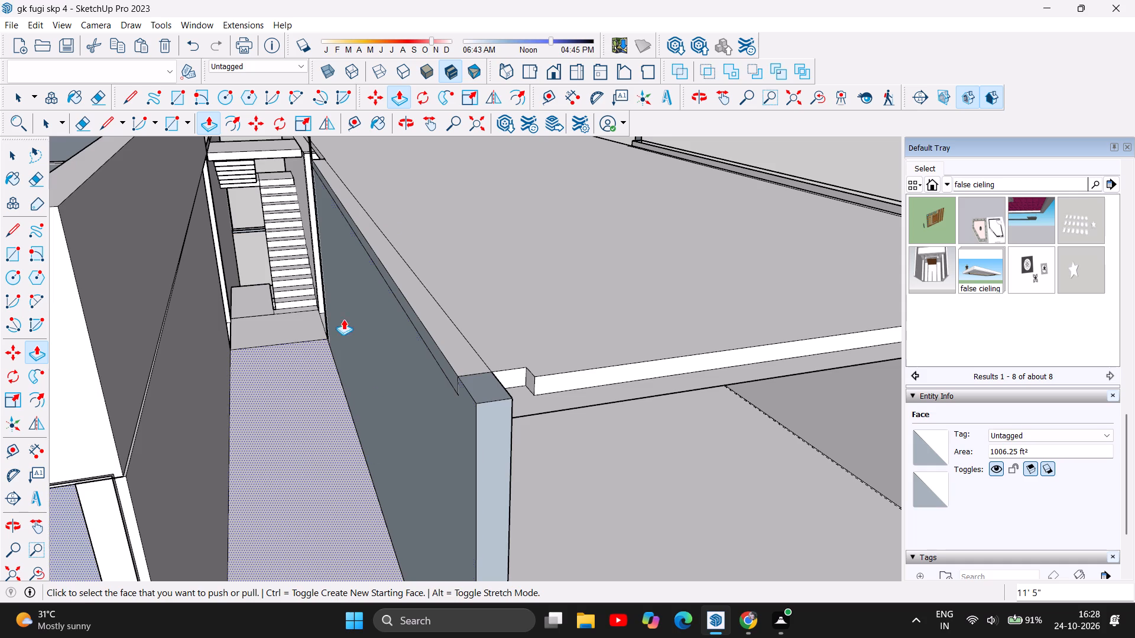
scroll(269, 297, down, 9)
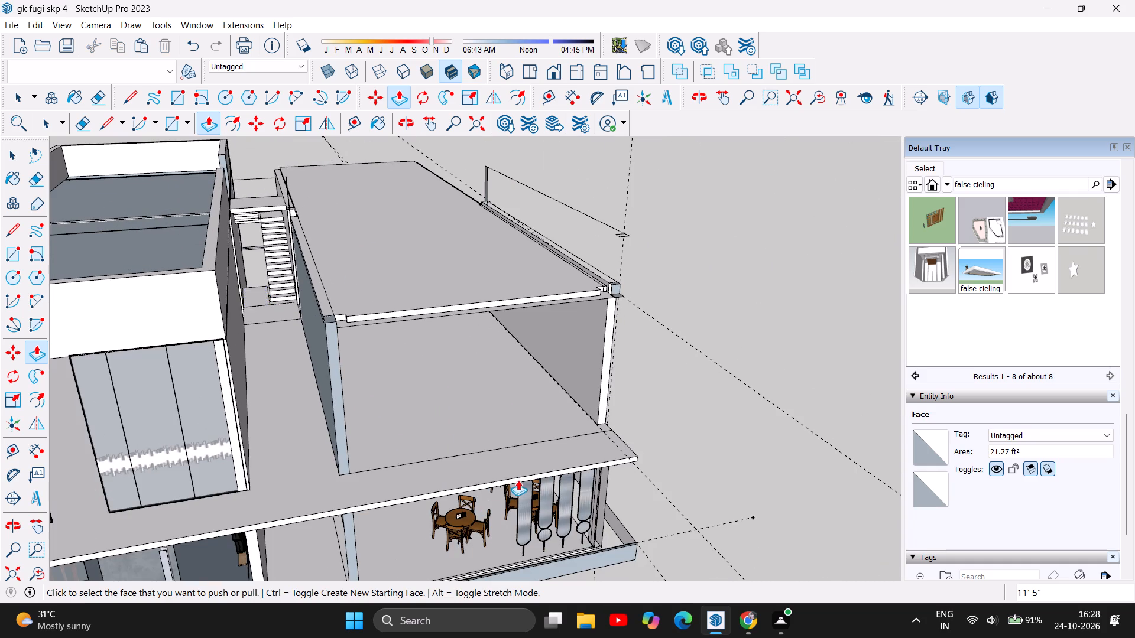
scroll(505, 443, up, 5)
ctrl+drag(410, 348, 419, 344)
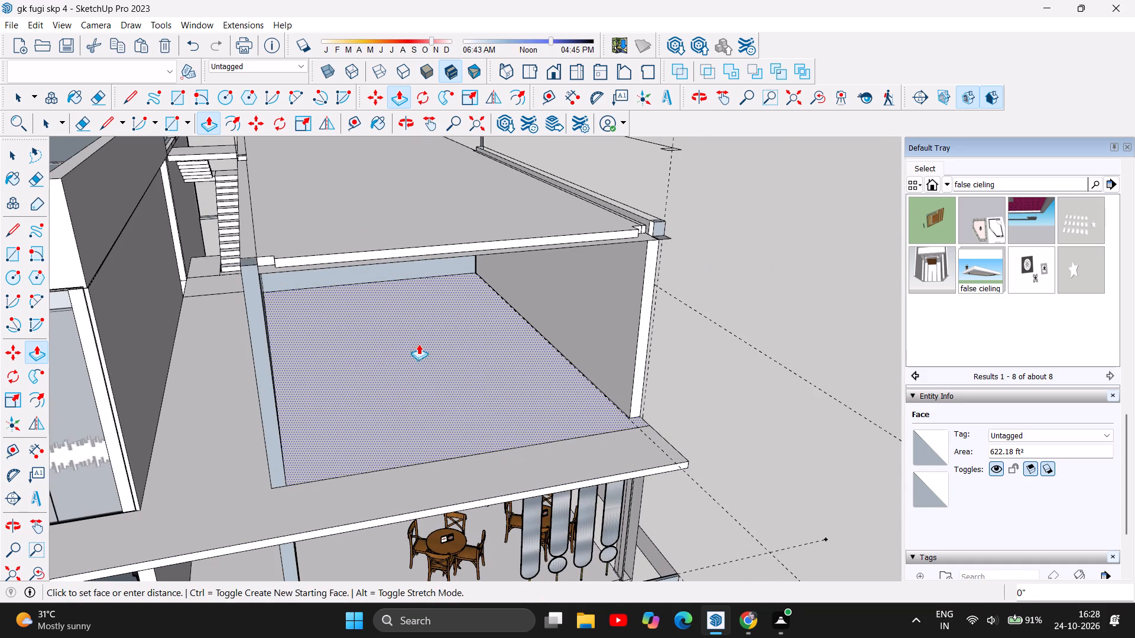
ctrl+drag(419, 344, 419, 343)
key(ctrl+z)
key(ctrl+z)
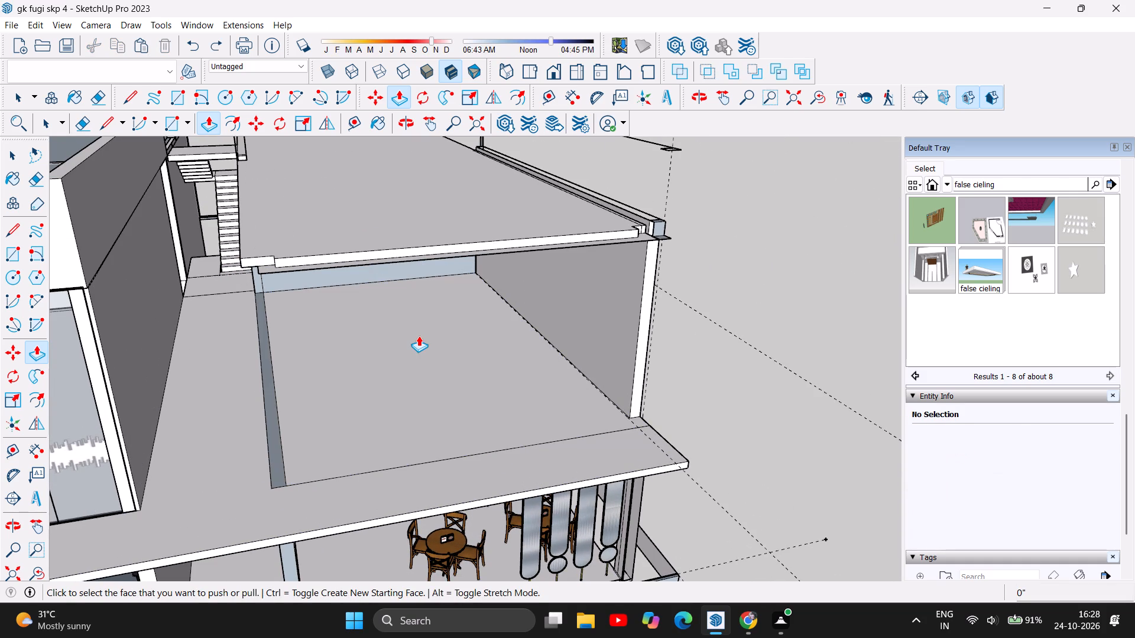
Examine the upper-storey room's back wall, inner corner, floor strip and roof slab edge beside the staircase.
click(399, 119)
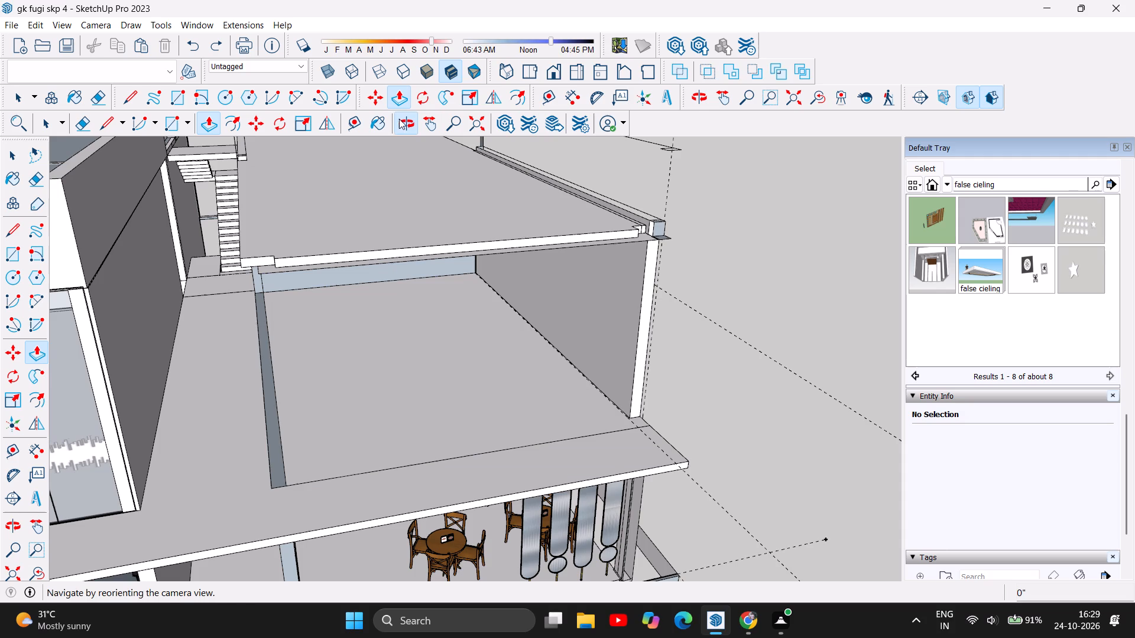
drag(315, 440, 369, 390)
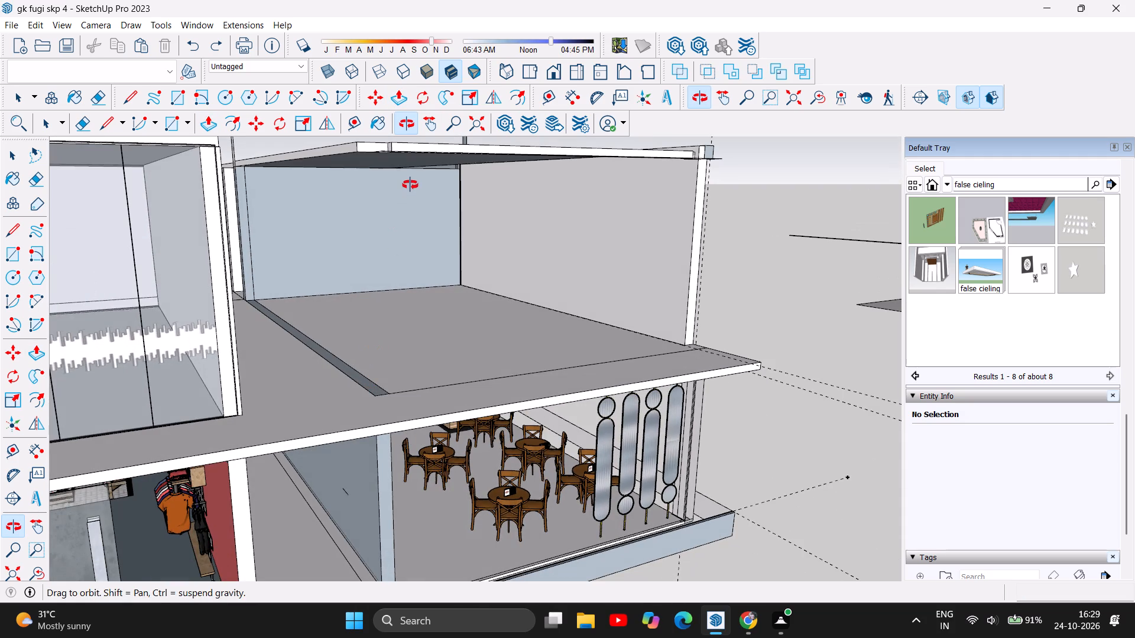
scroll(438, 182, up, 6)
drag(462, 220, 427, 214)
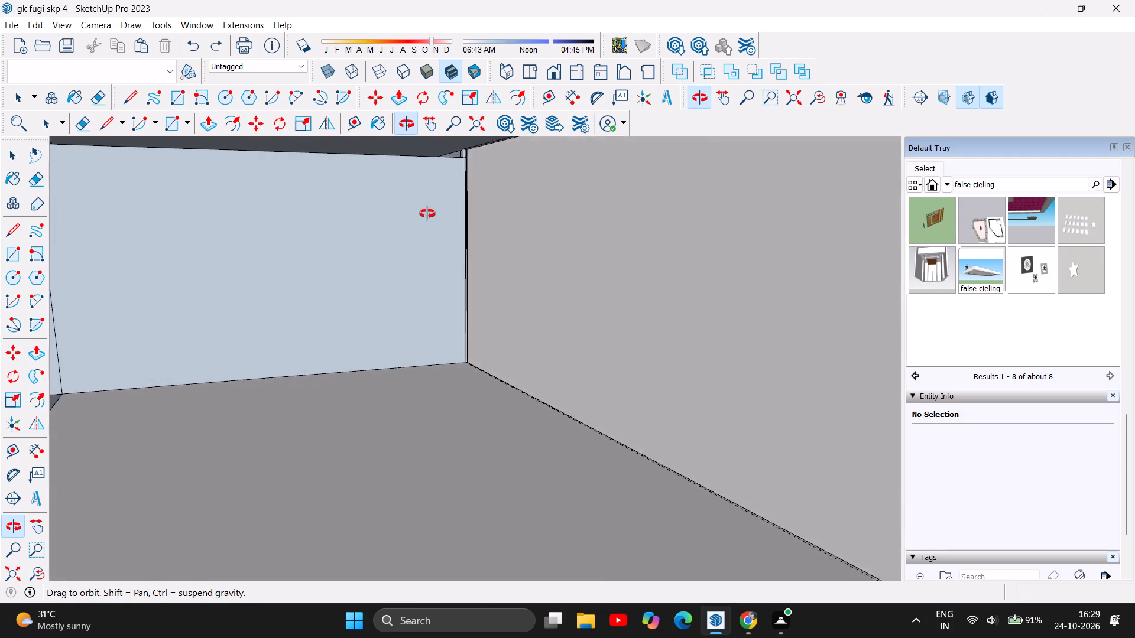
drag(427, 214, 410, 220)
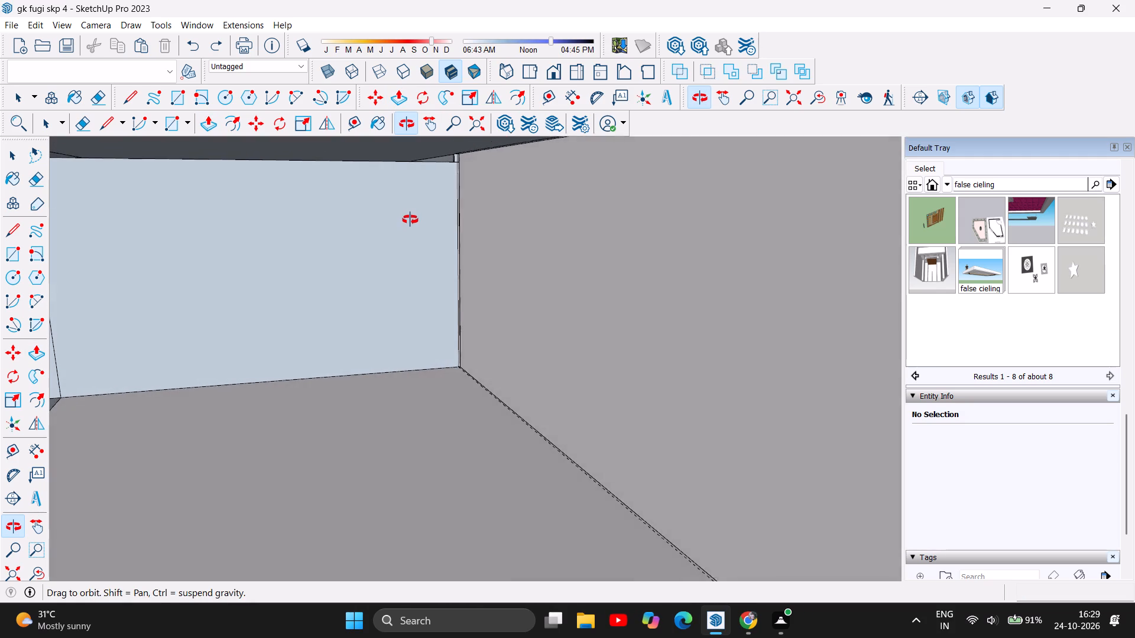
drag(410, 220, 462, 239)
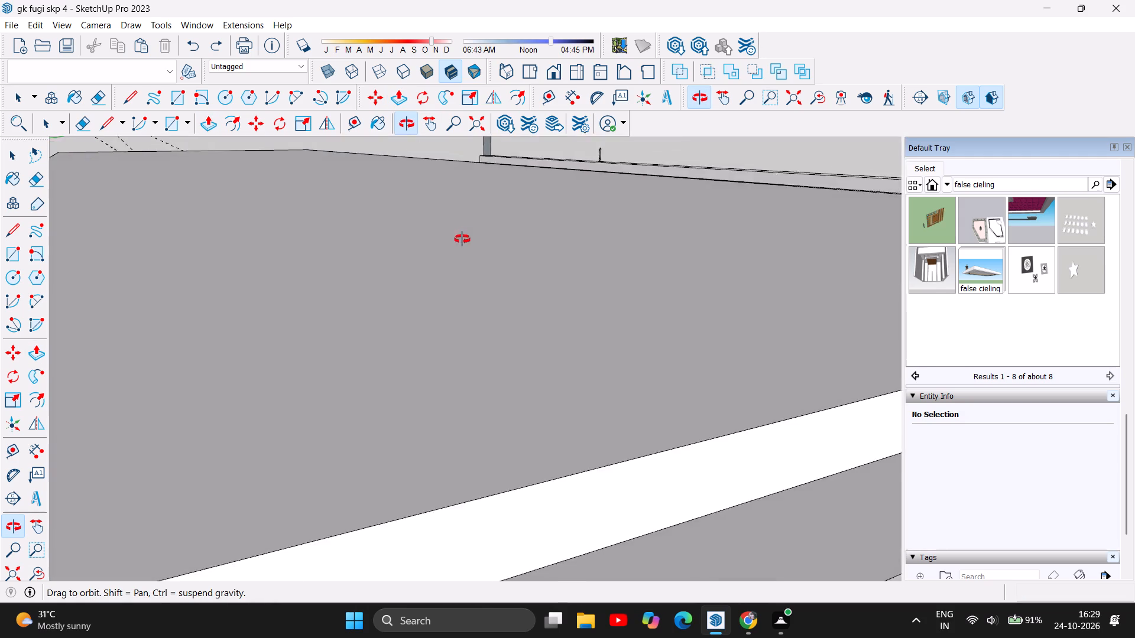
drag(462, 239, 527, 229)
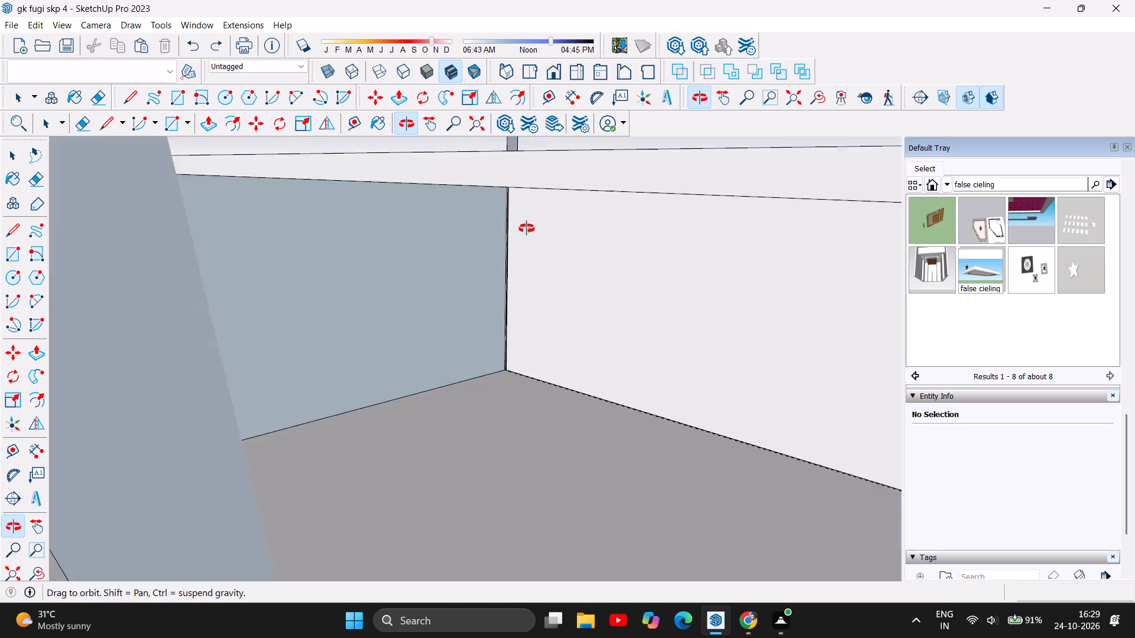
drag(527, 229, 516, 229)
scroll(277, 367, down, 1)
drag(34, 293, 53, 301)
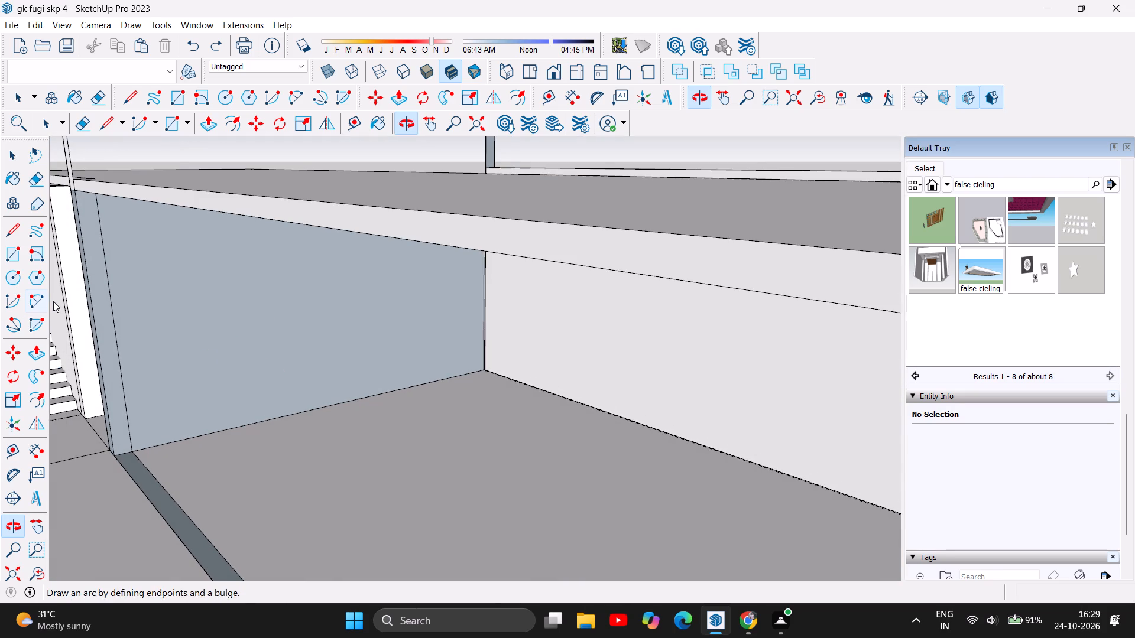
drag(53, 301, 72, 292)
click(77, 297)
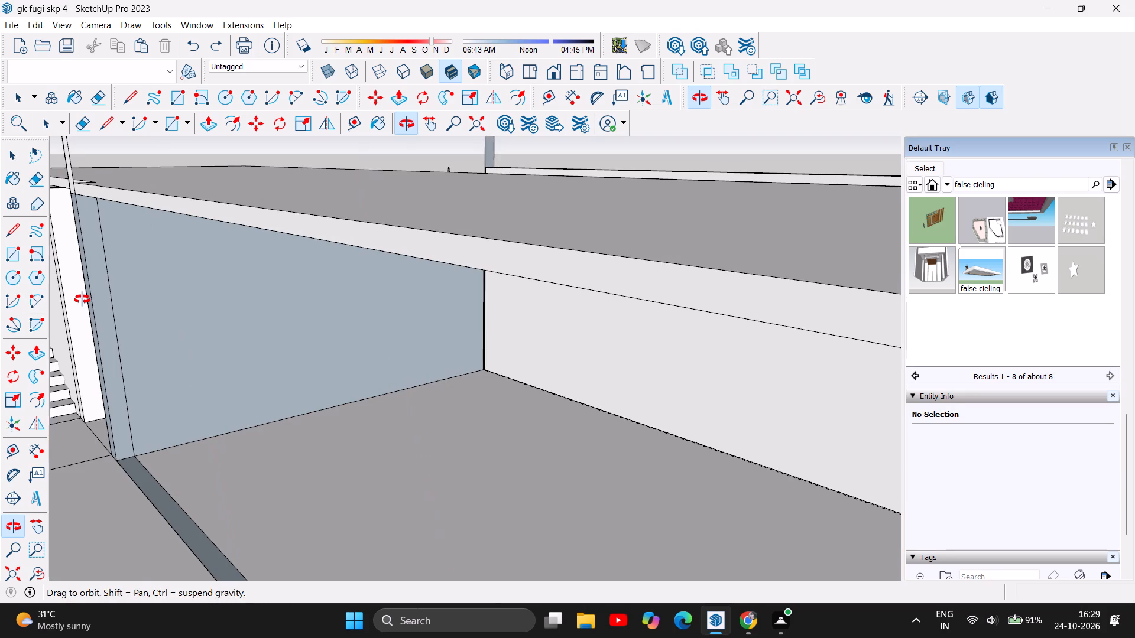
scroll(84, 293, up, 4)
drag(119, 387, 131, 393)
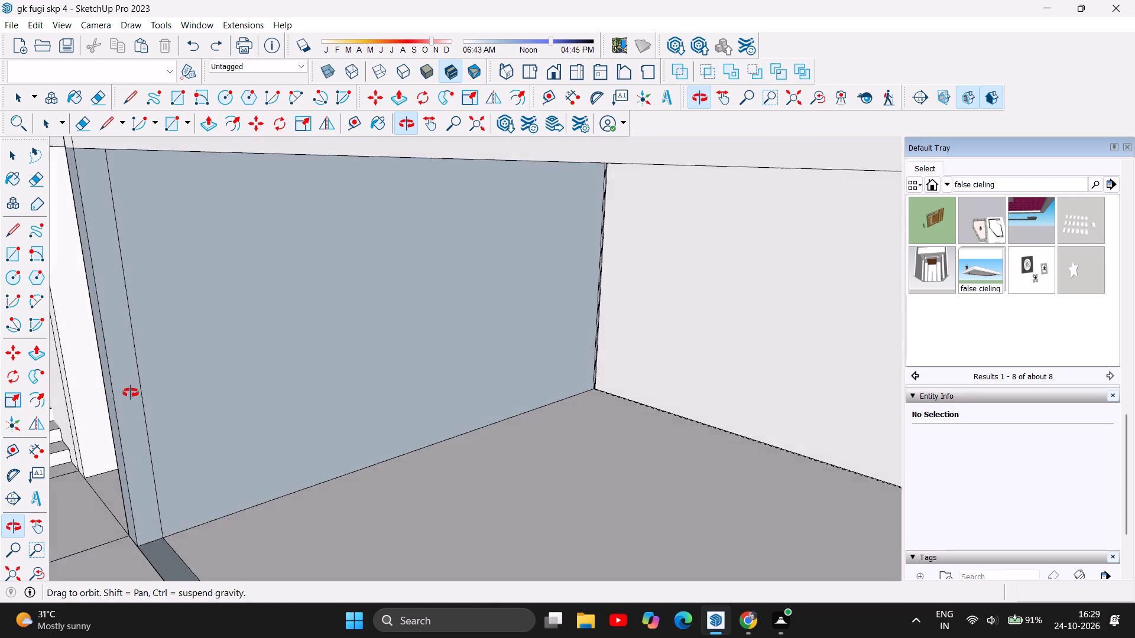
drag(131, 393, 136, 380)
scroll(170, 344, down, 1)
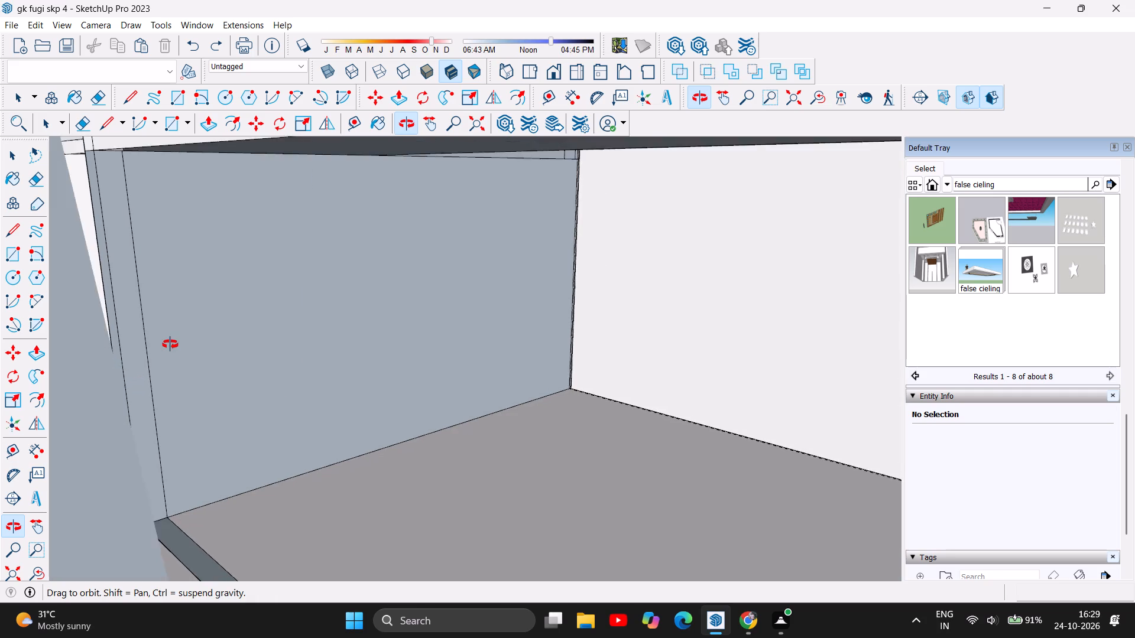
scroll(170, 344, down, 1)
drag(245, 370, 101, 367)
scroll(158, 351, down, 3)
scroll(291, 325, down, 4)
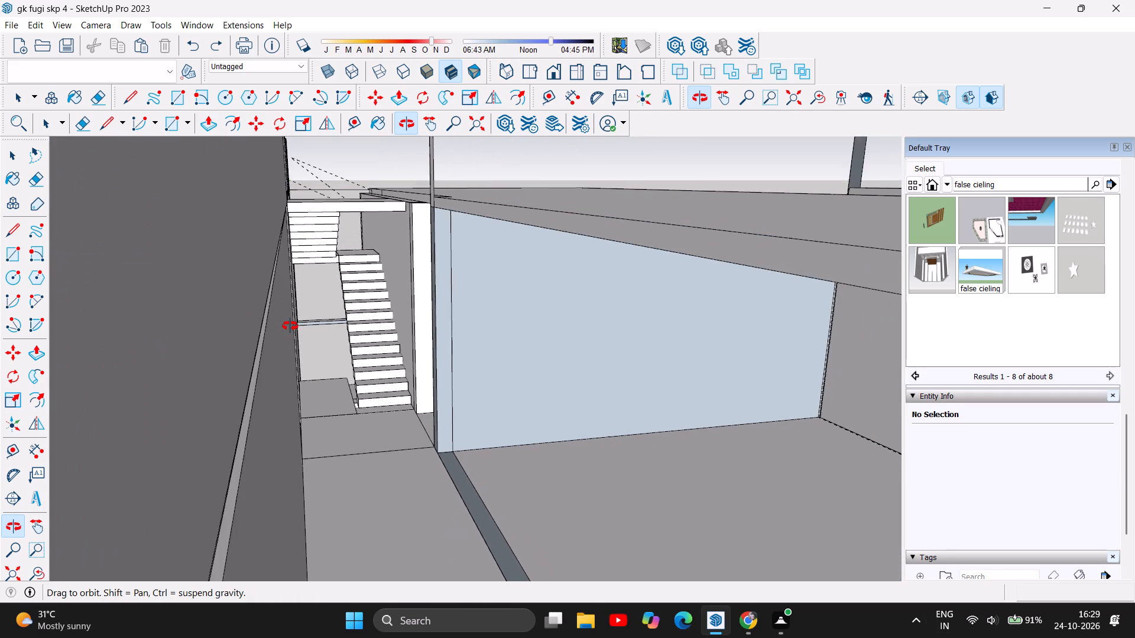
scroll(289, 327, down, 4)
drag(385, 393, 377, 397)
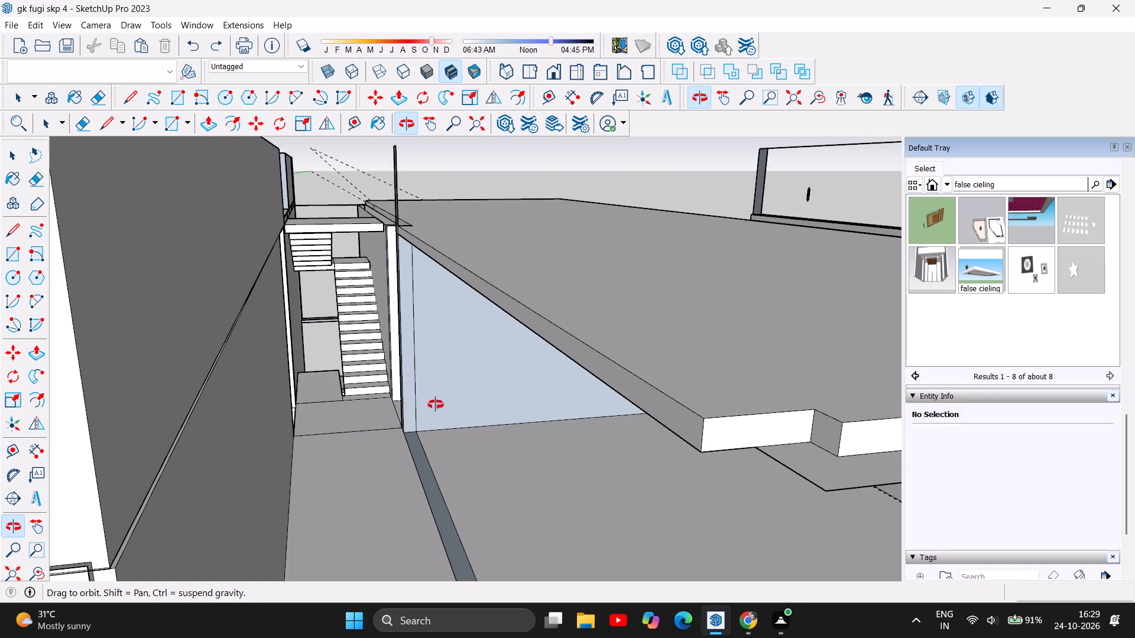
Push/Pull the narrow roof slab edge face beside the staircase outward 9" over the staircase wall.
drag(378, 394, 365, 451)
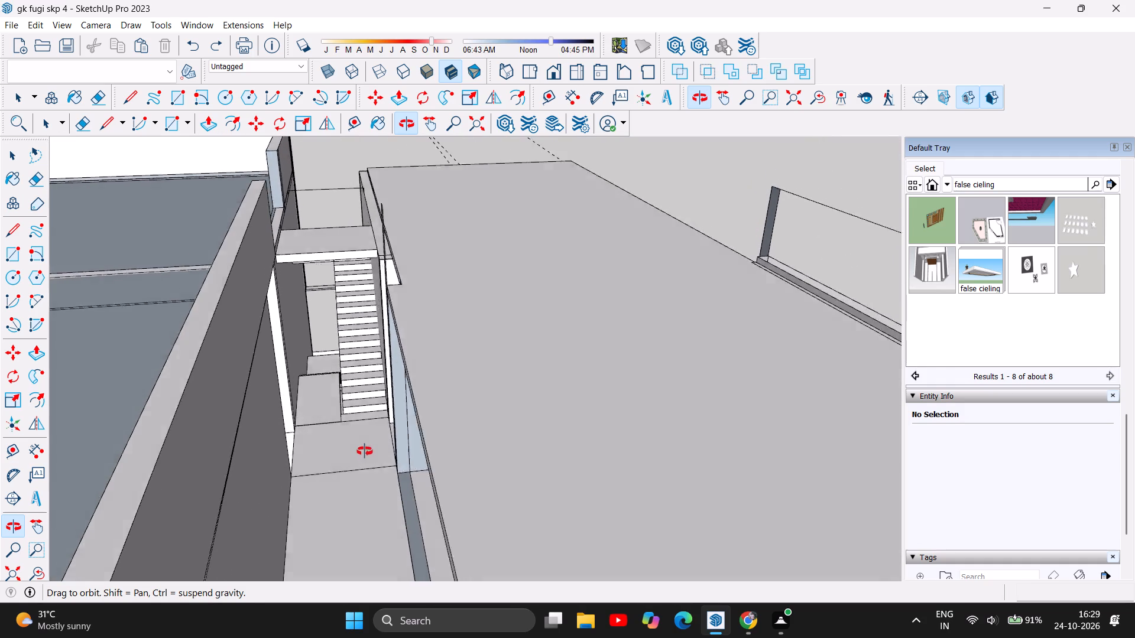
drag(365, 451, 361, 466)
scroll(410, 290, up, 3)
scroll(372, 240, up, 6)
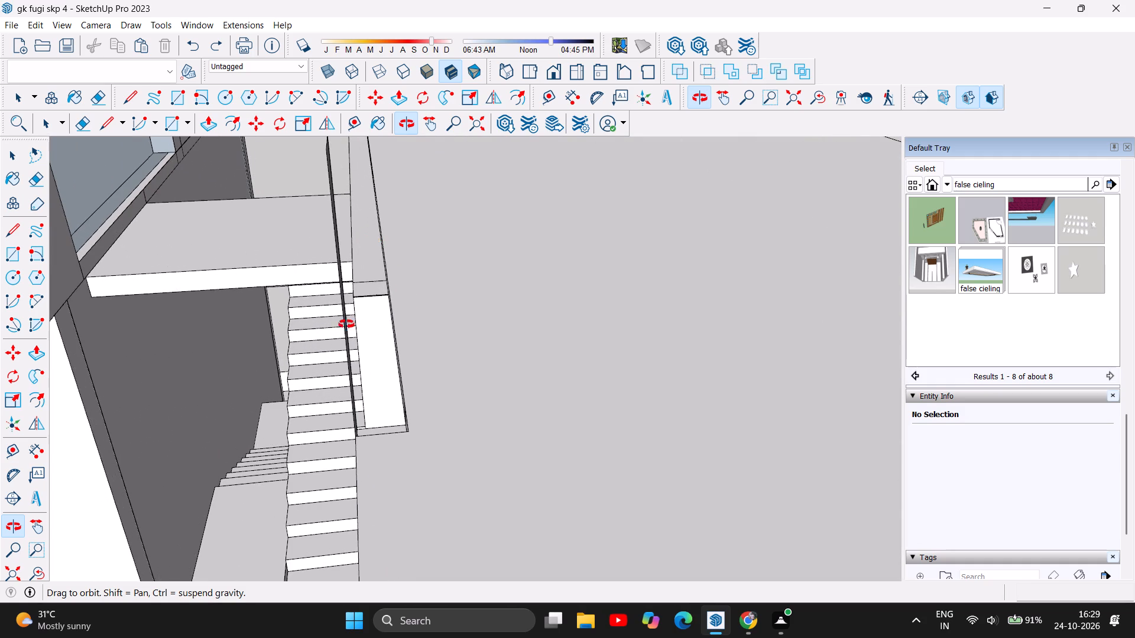
drag(330, 369, 430, 409)
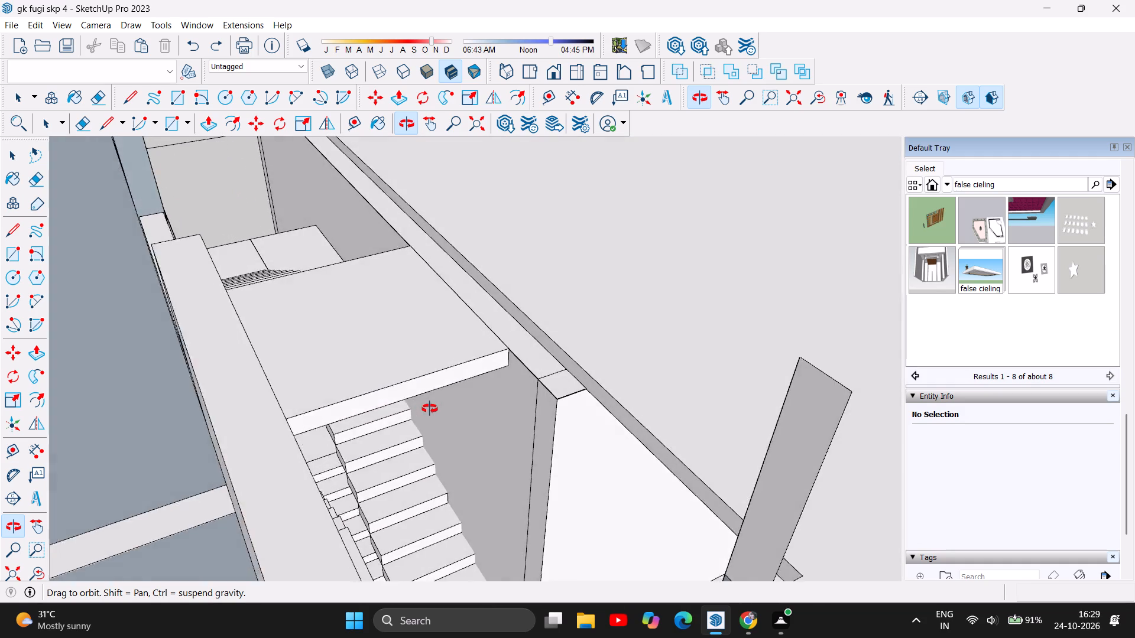
drag(430, 409, 673, 481)
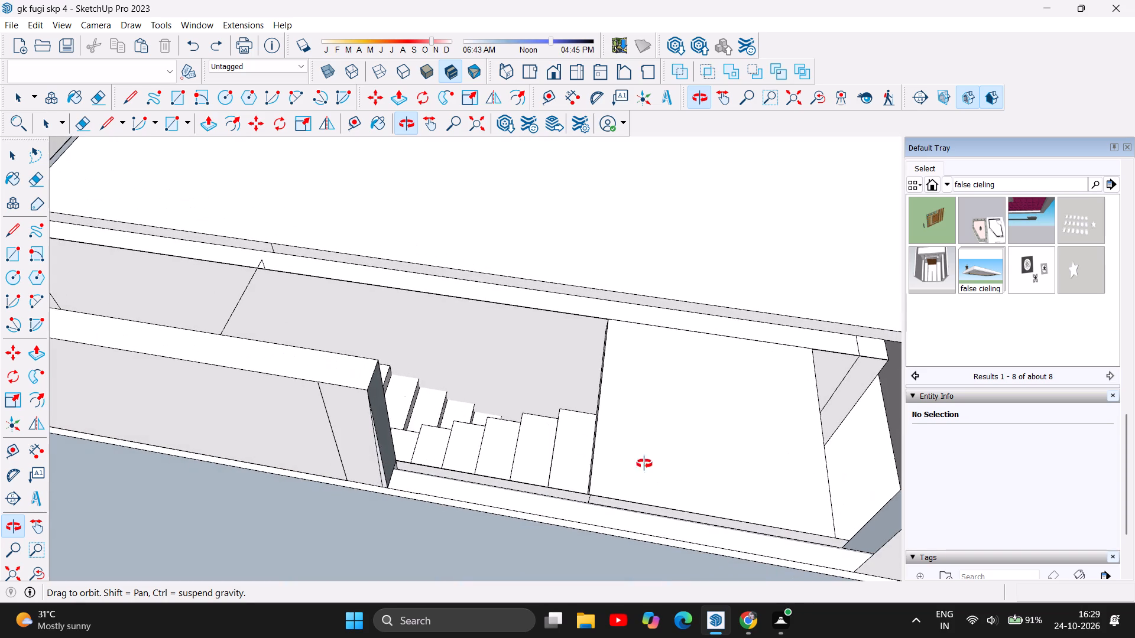
click(215, 125)
drag(424, 269, 424, 268)
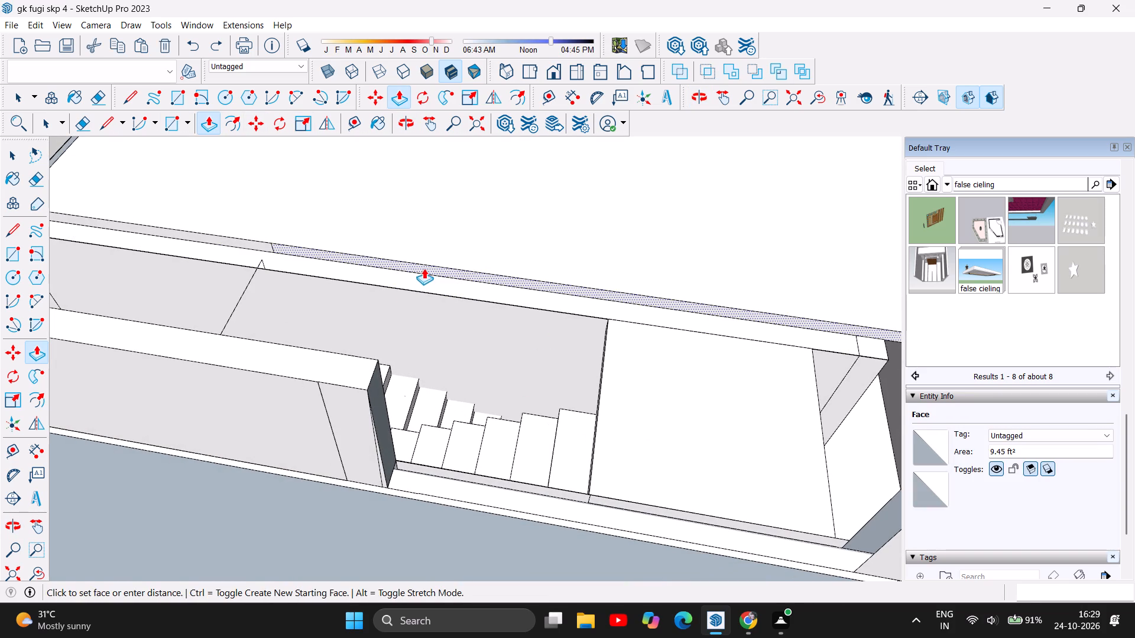
drag(424, 268, 410, 289)
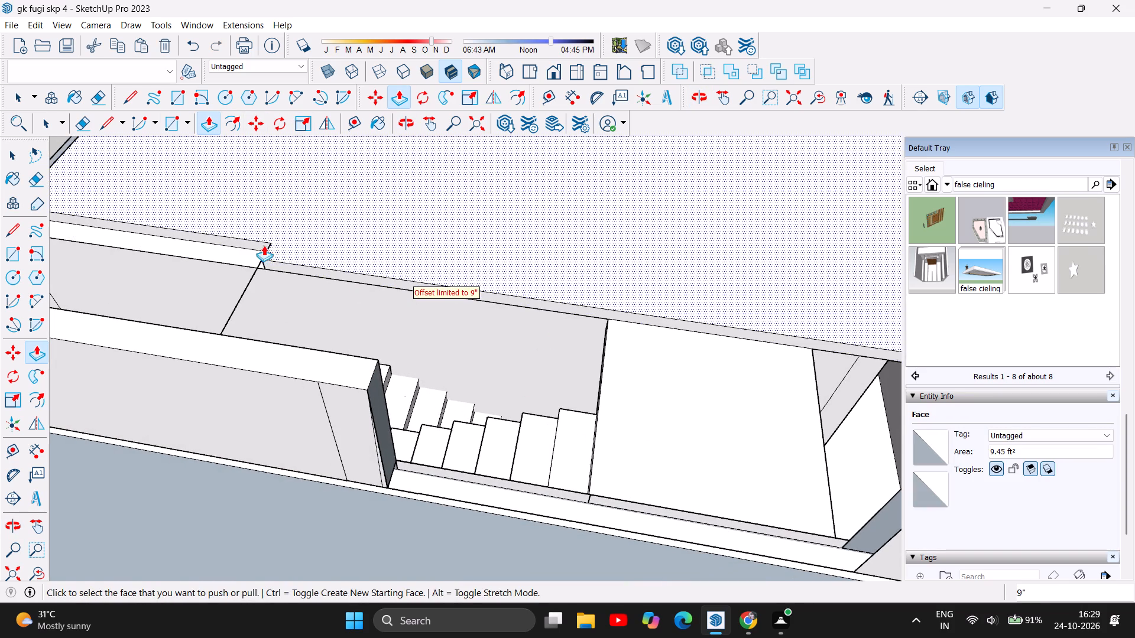
Push/Pull the adjoining shorter section of the roof slab's staircase-side edge about 4 3/4".
drag(251, 240, 244, 252)
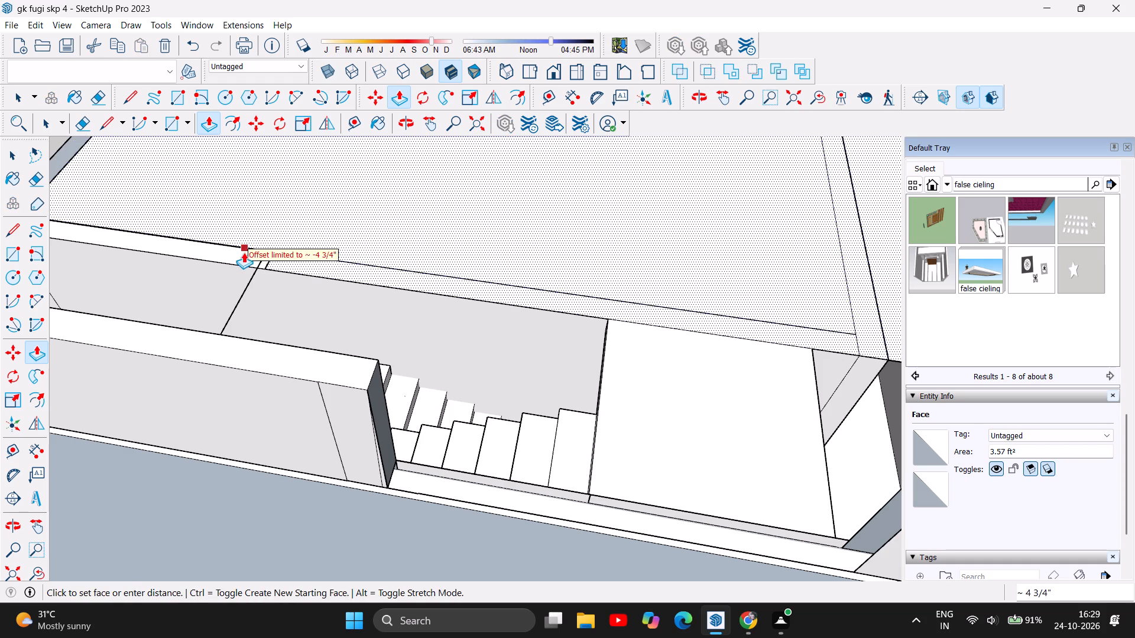
drag(244, 252, 241, 255)
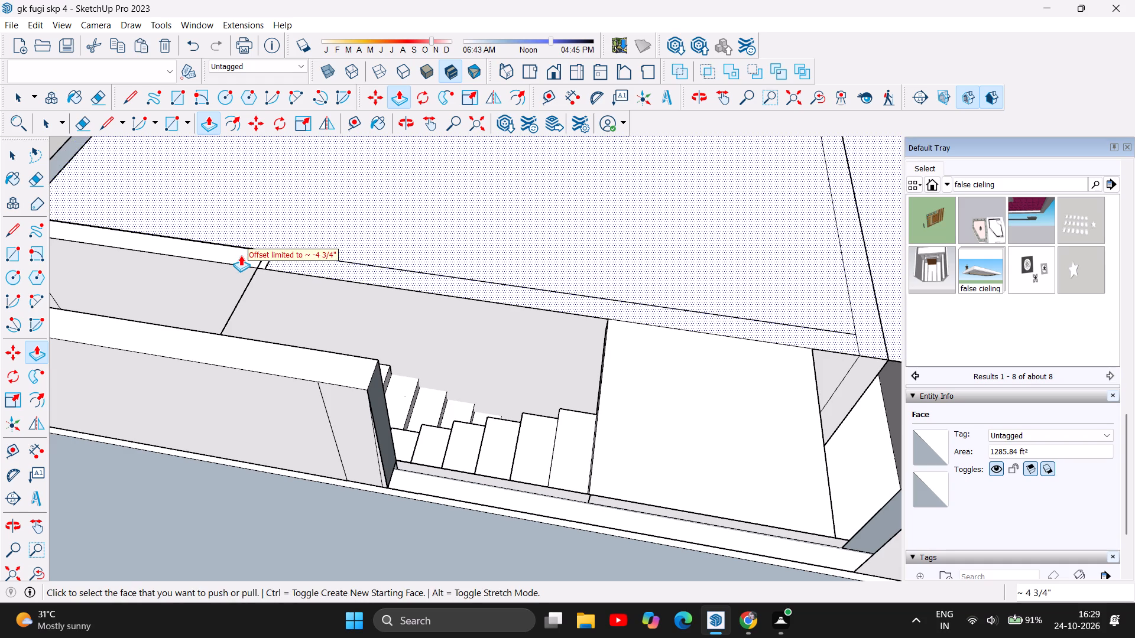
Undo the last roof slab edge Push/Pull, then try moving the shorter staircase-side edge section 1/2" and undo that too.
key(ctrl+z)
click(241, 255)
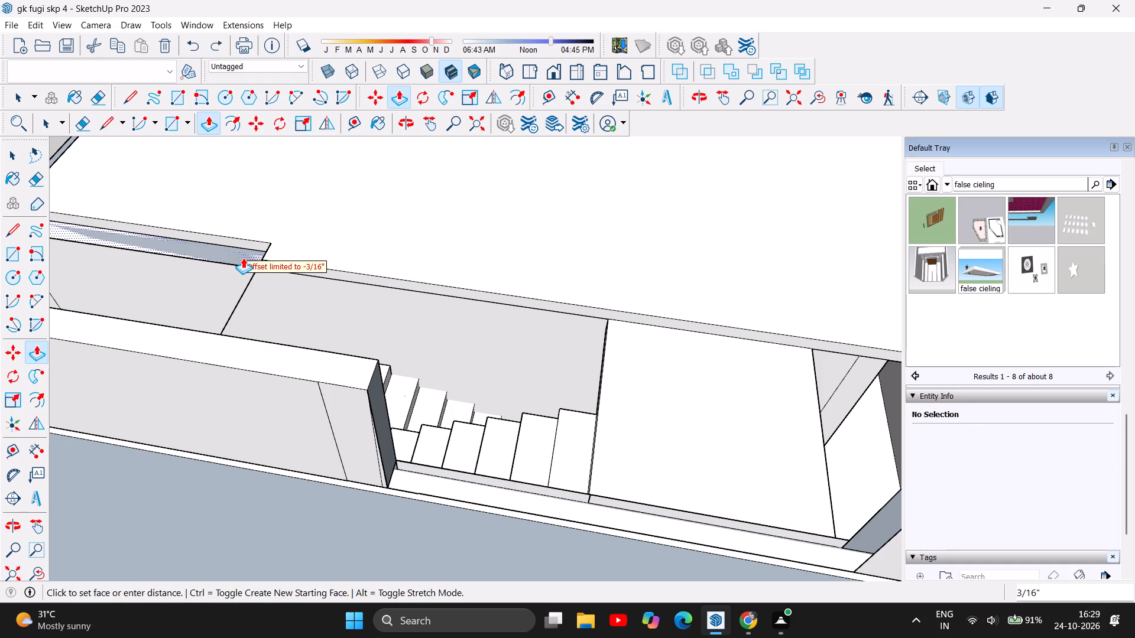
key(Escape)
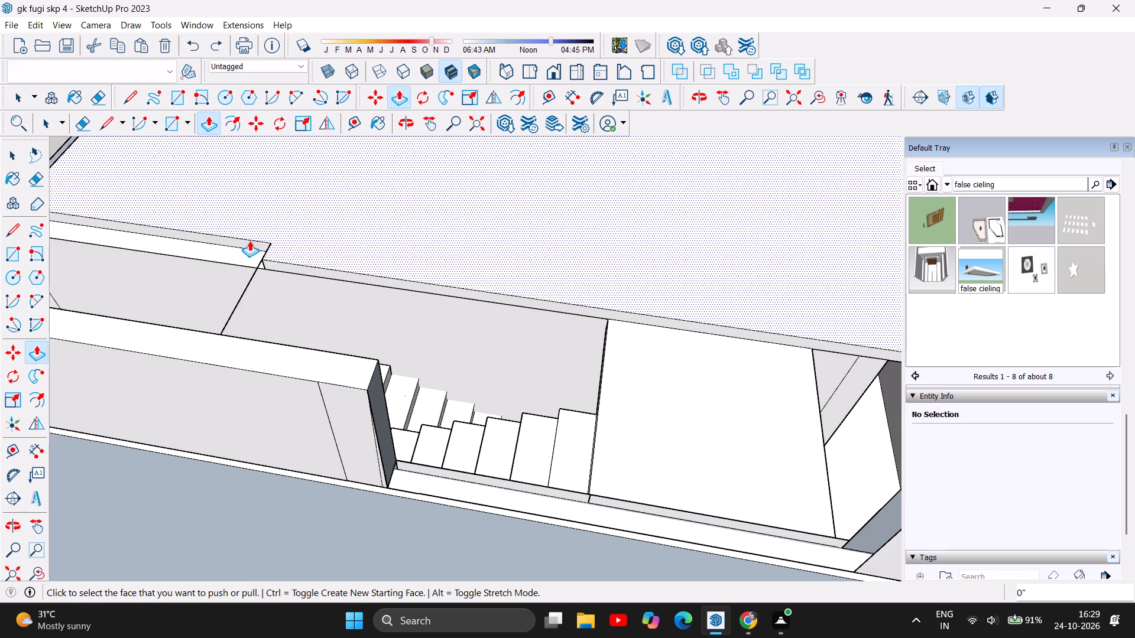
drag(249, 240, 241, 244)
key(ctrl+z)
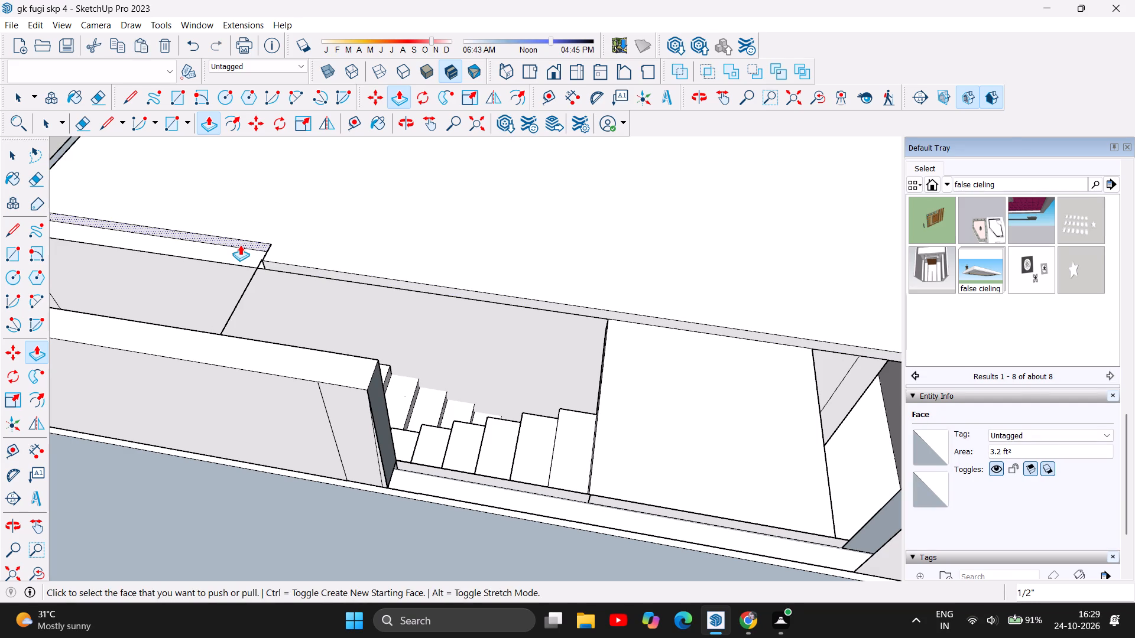
Push/Pull the shorter section of the roof slab's staircase-side edge outward about 9 5/16" over the staircase wall.
ctrl+double_click(240, 245)
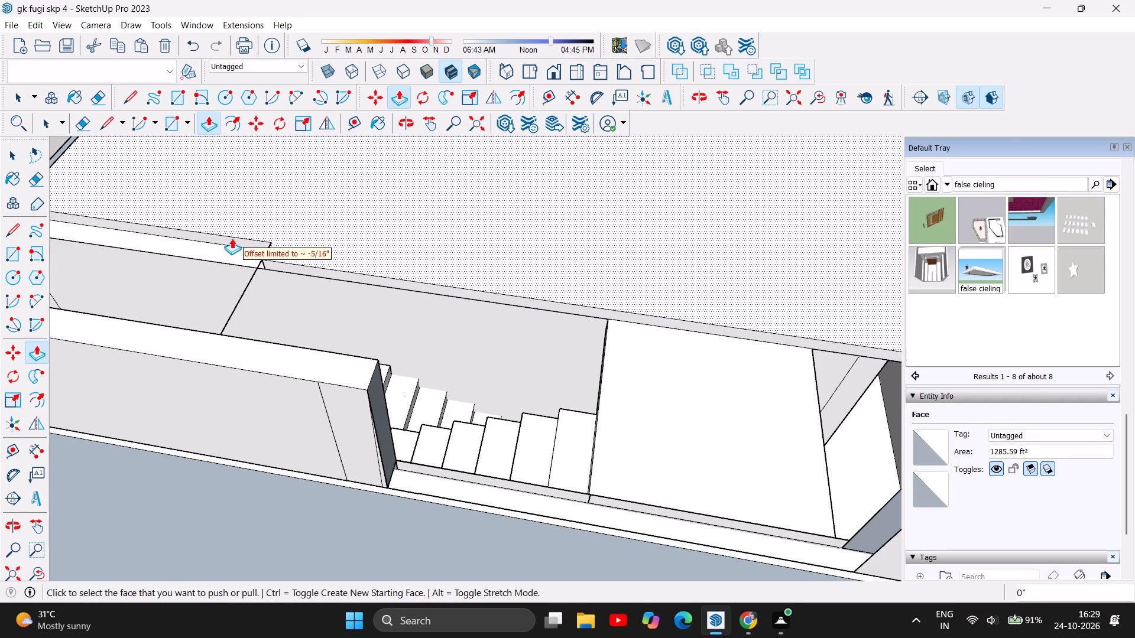
scroll(226, 244, up, 4)
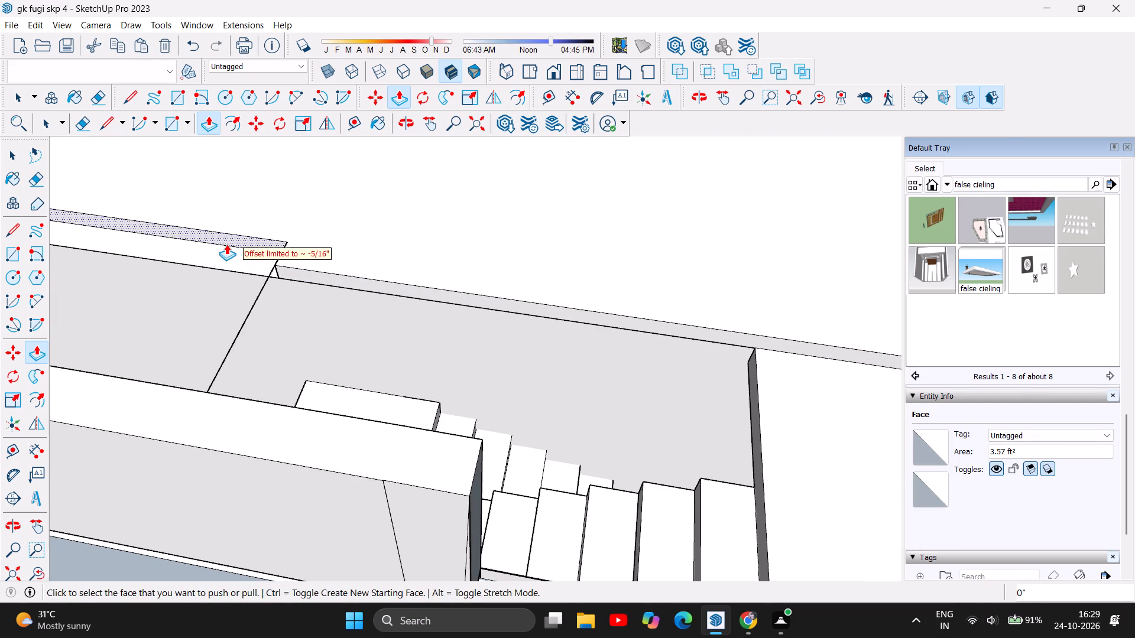
drag(240, 240, 220, 263)
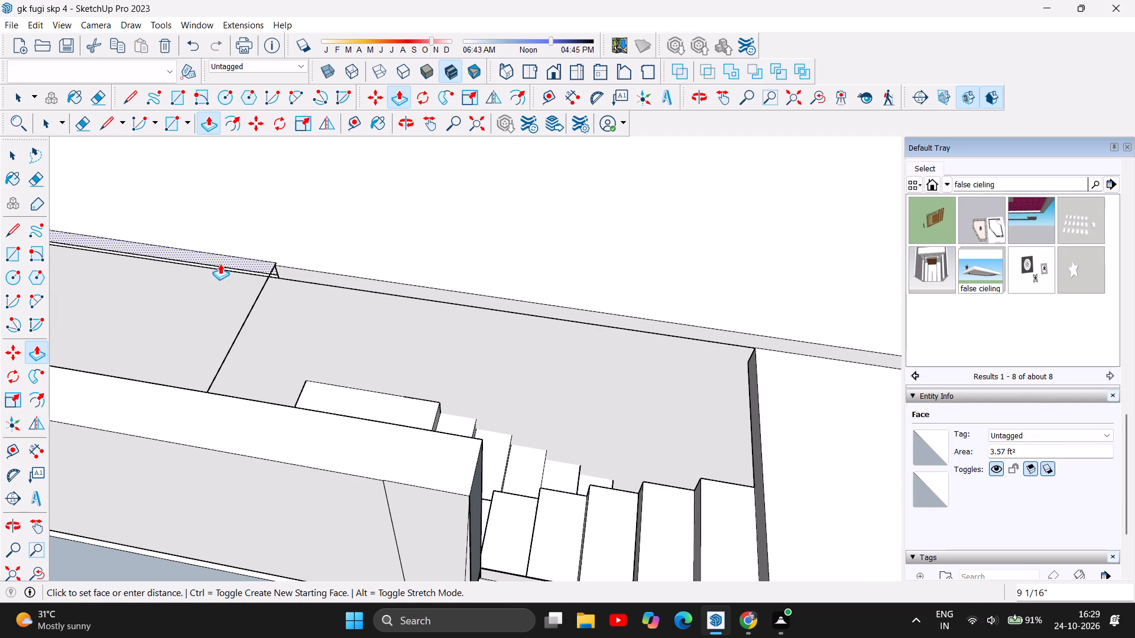
drag(220, 263, 215, 271)
Examine the building's front and the upper-storey room's roof slab edge, back wall end and floor strip beside the staircase.
scroll(236, 351, down, 4)
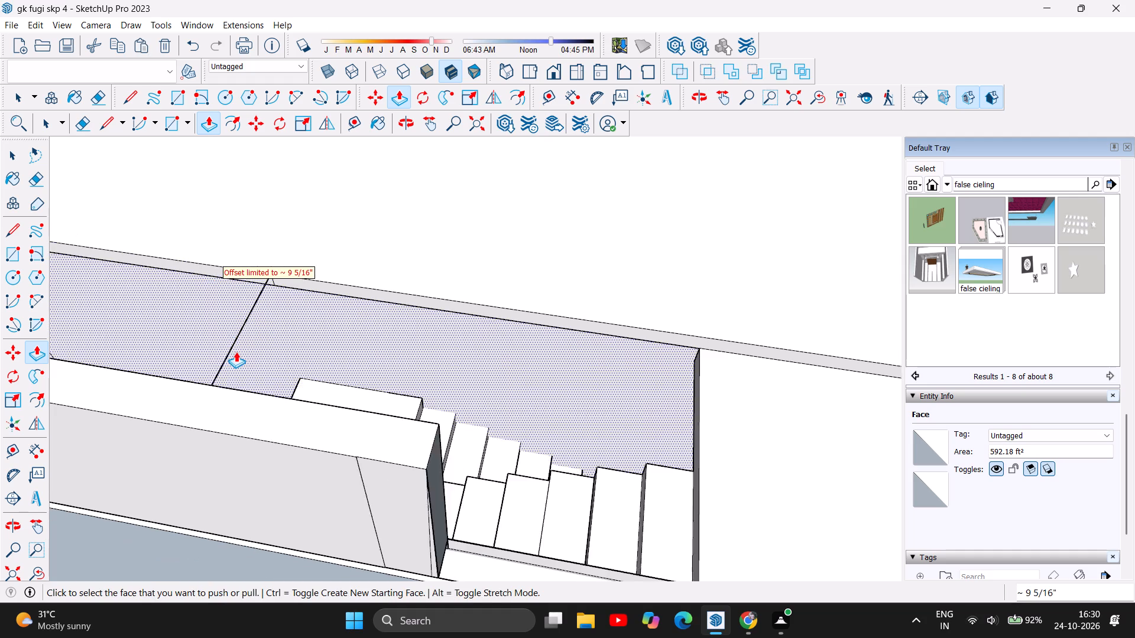
scroll(236, 351, down, 2)
scroll(287, 293, down, 15)
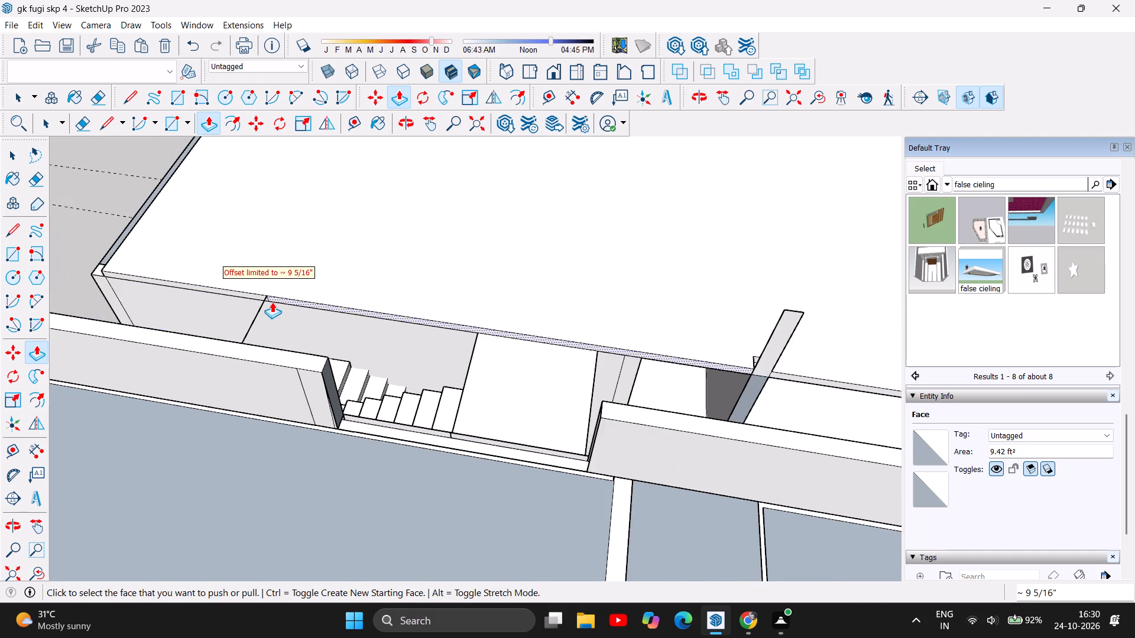
scroll(272, 302, down, 12)
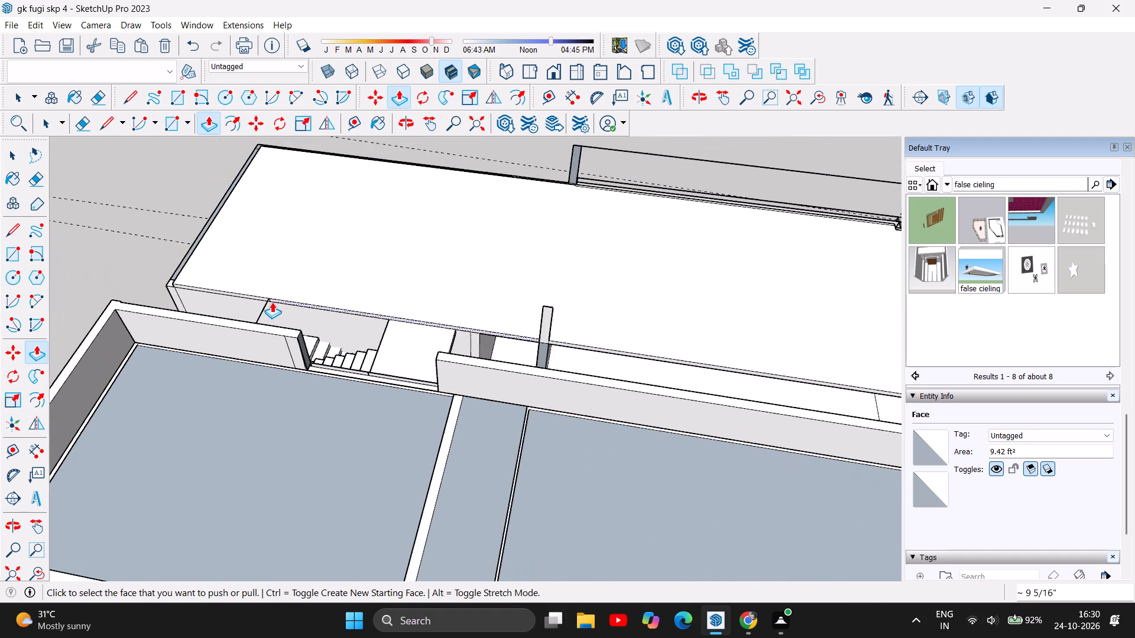
scroll(325, 296, down, 13)
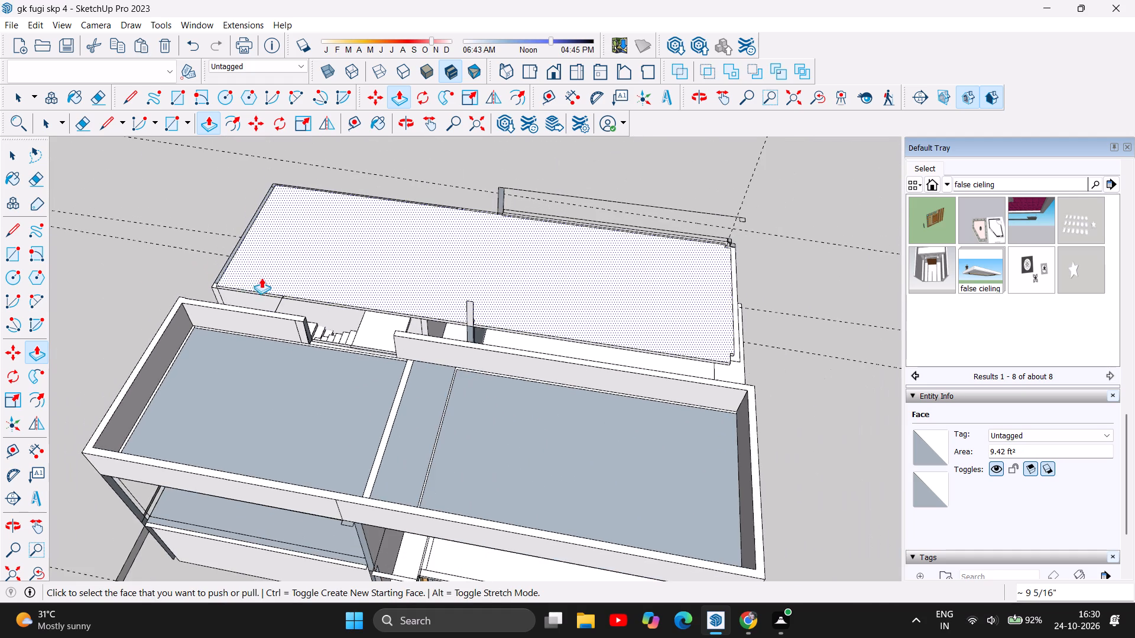
scroll(223, 277, down, 7)
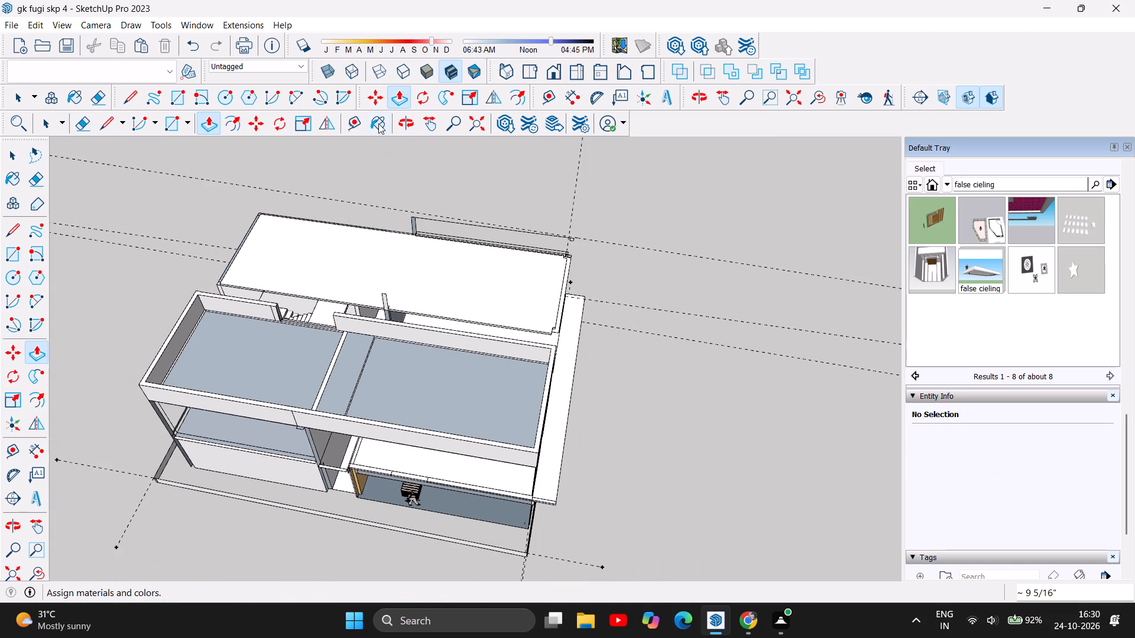
click(410, 122)
drag(637, 423, 363, 273)
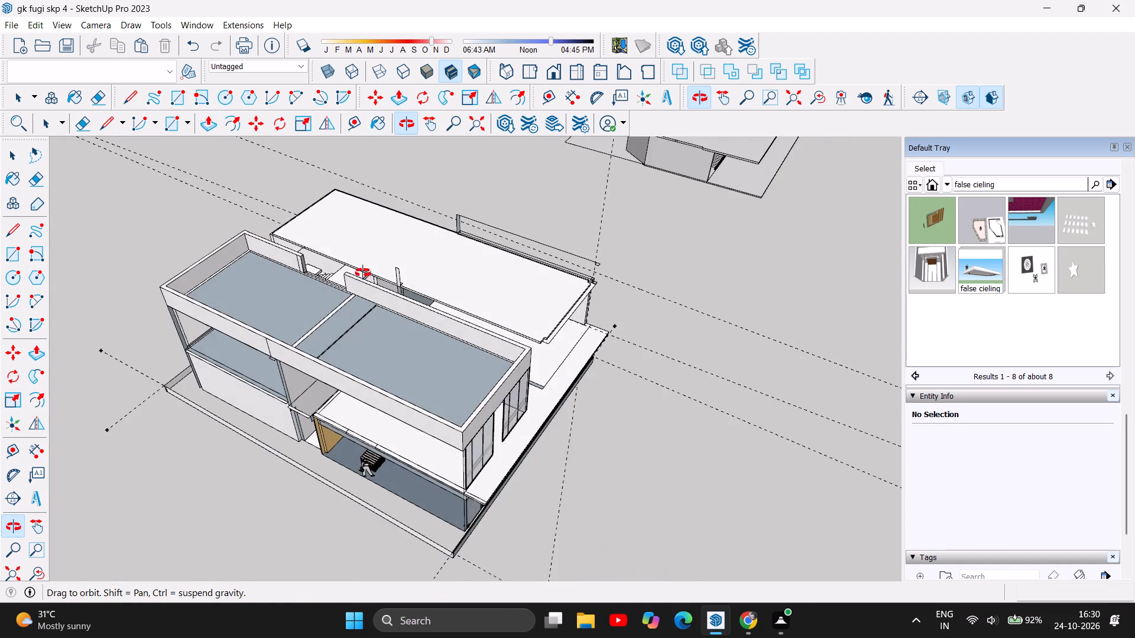
drag(363, 273, 147, 212)
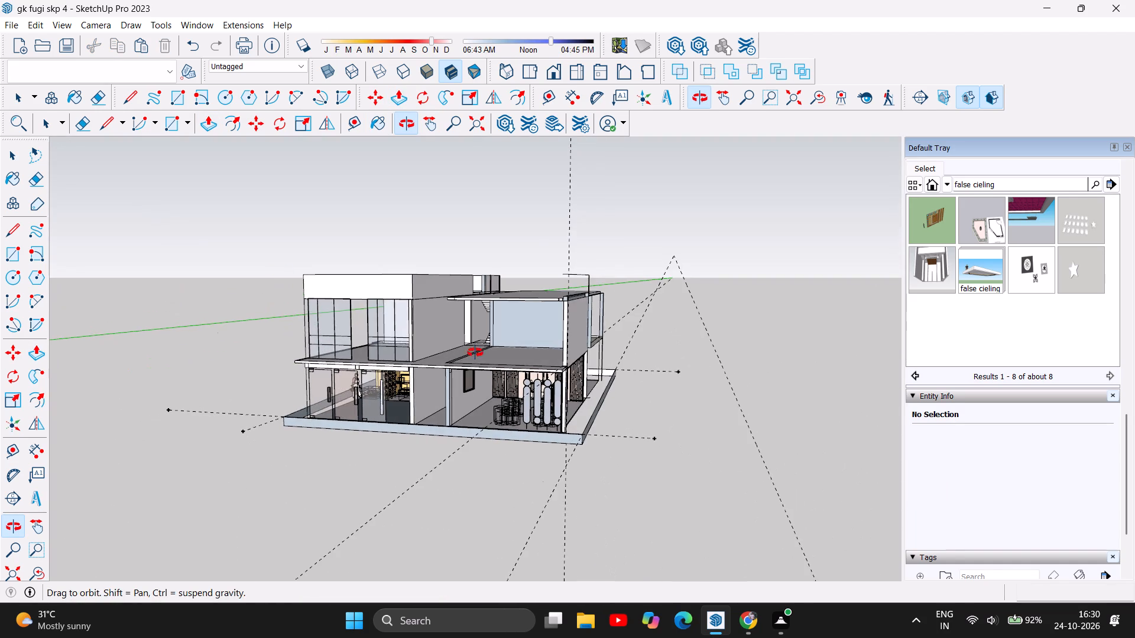
drag(537, 369, 547, 428)
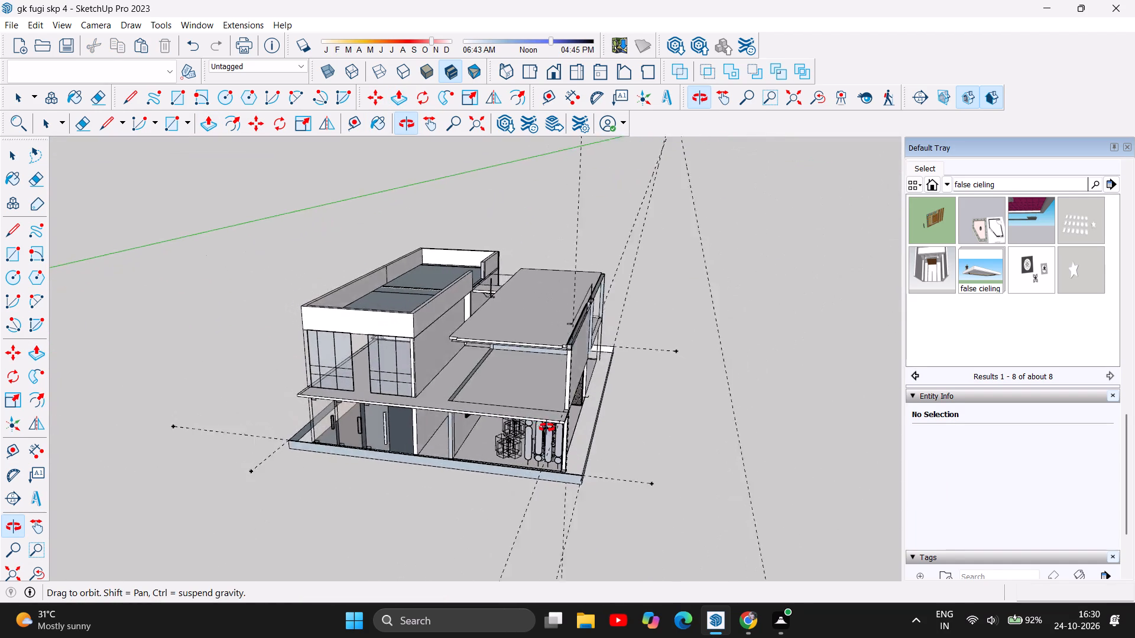
drag(547, 428, 590, 430)
scroll(476, 373, up, 10)
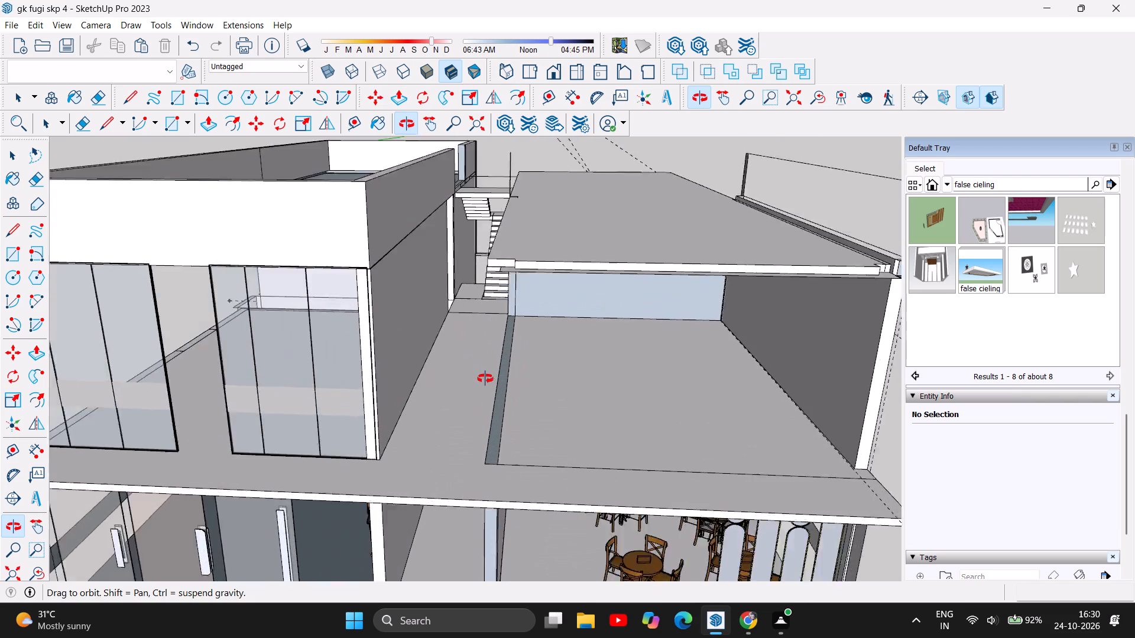
scroll(485, 379, up, 3)
right_click(535, 441)
drag(539, 440, 549, 393)
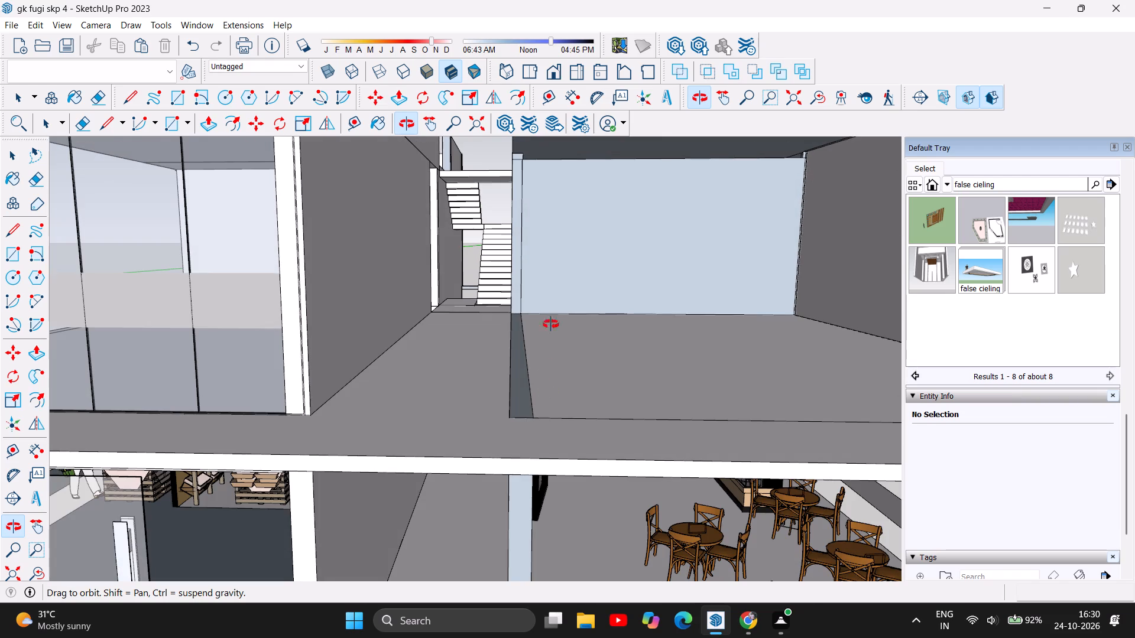
scroll(452, 414, down, 3)
drag(500, 205, 537, 227)
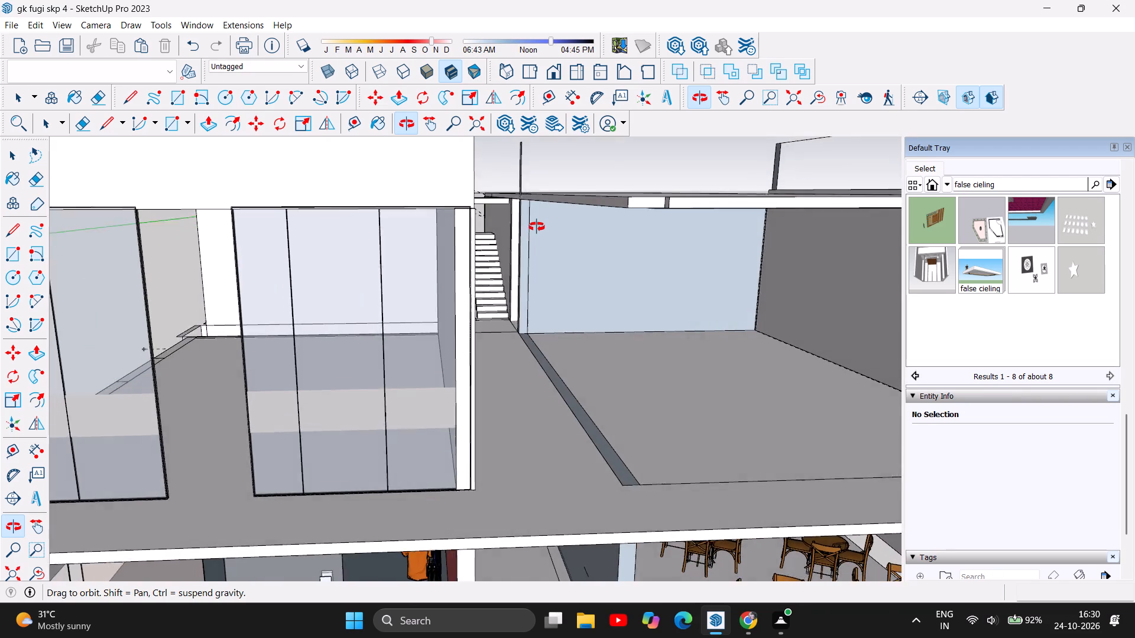
drag(537, 227, 520, 248)
right_click(520, 248)
right_click(520, 248)
right_click(520, 248)
right_click(594, 385)
click(693, 153)
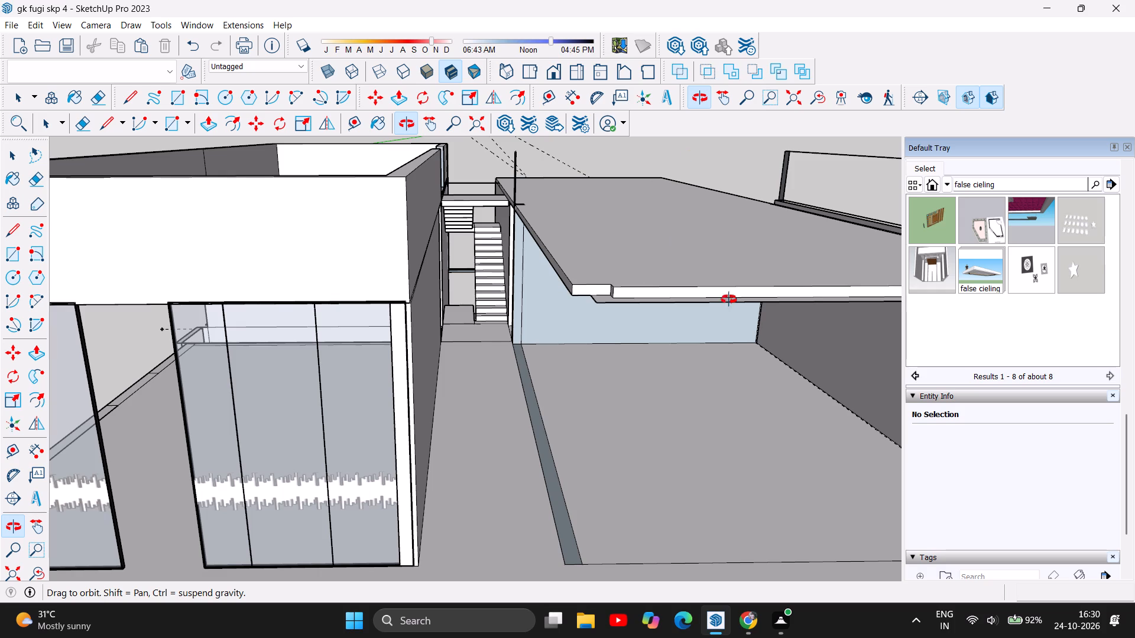
scroll(637, 300, up, 6)
scroll(610, 342, up, 2)
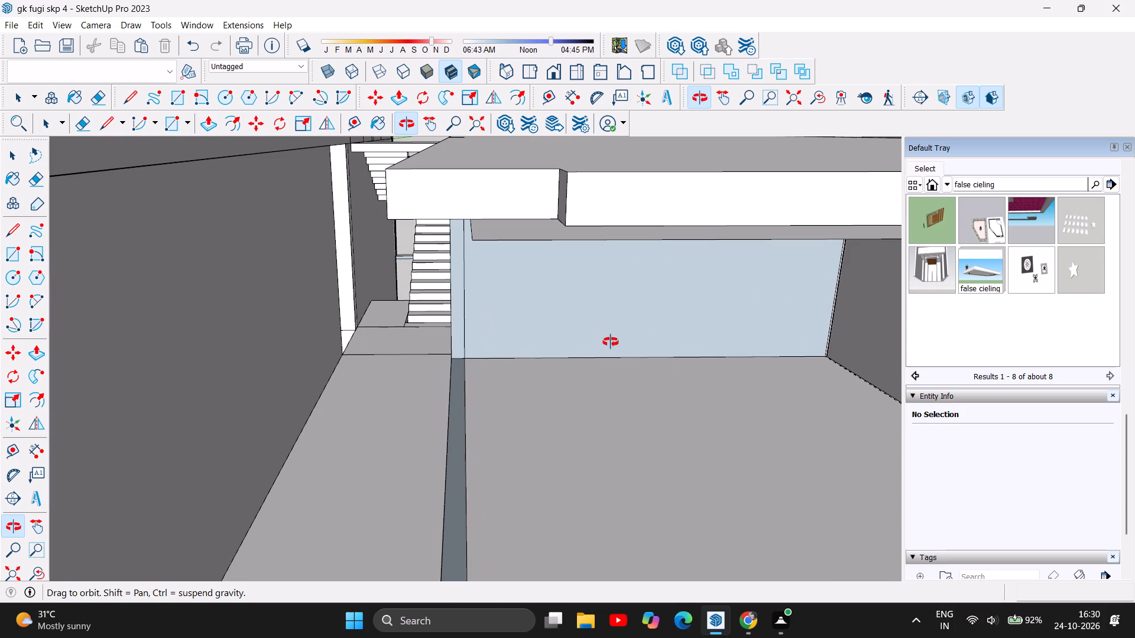
drag(540, 337, 519, 336)
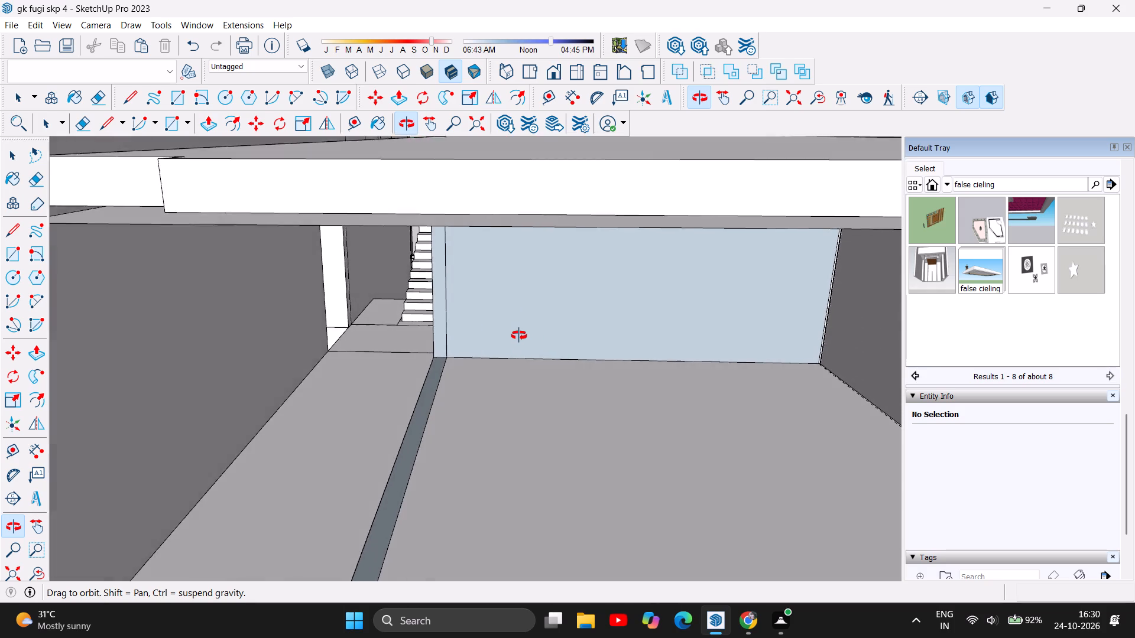
drag(519, 336, 542, 327)
scroll(540, 327, down, 3)
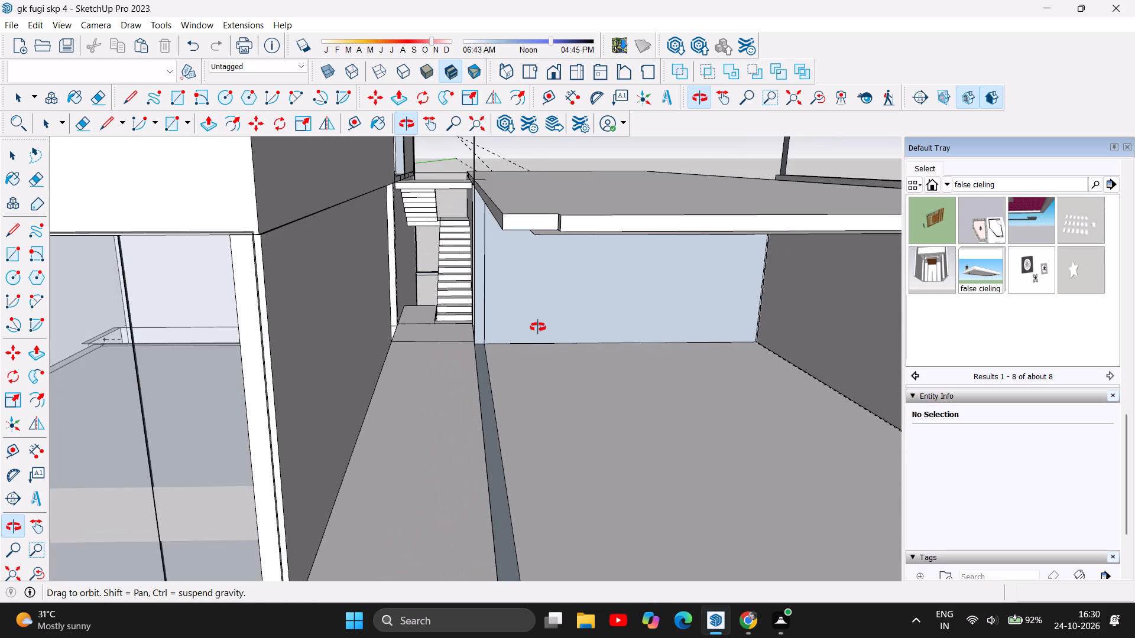
scroll(557, 337, up, 1)
drag(557, 337, 544, 336)
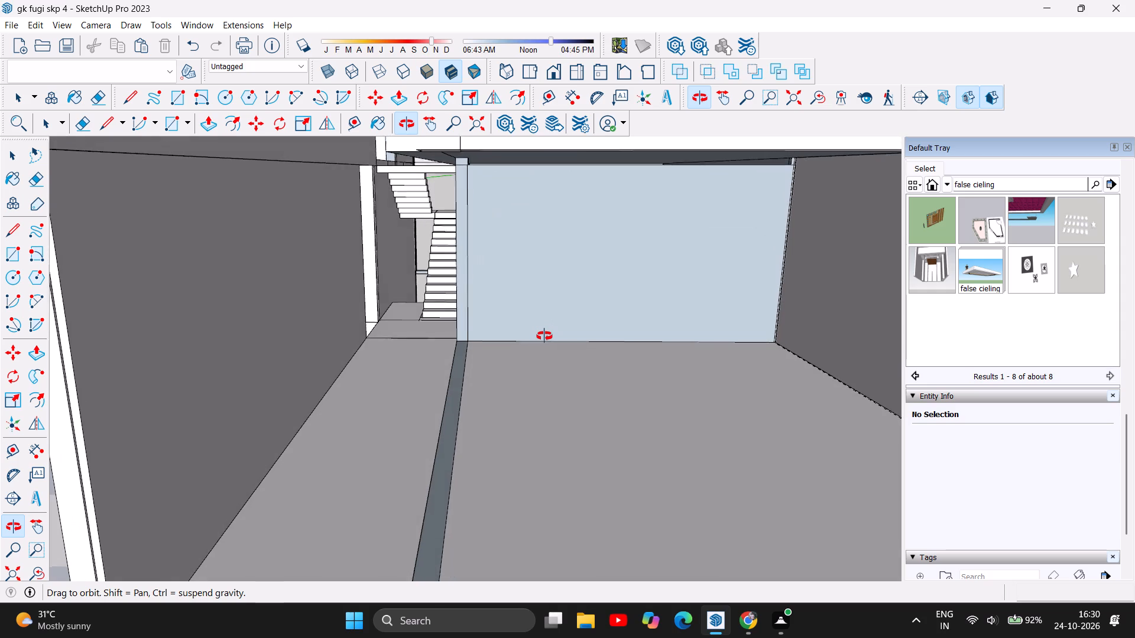
drag(544, 336, 549, 330)
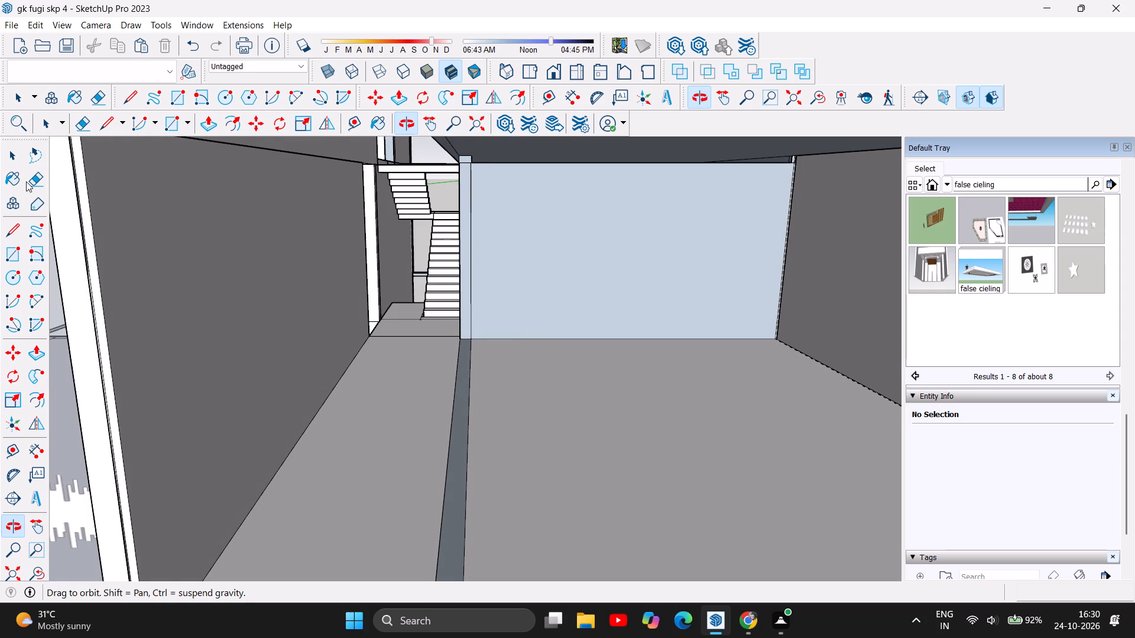
Push/Pull the roof slab's long staircase-side edge inward about 9 3/16" to line up with the wall's inner face.
click(215, 121)
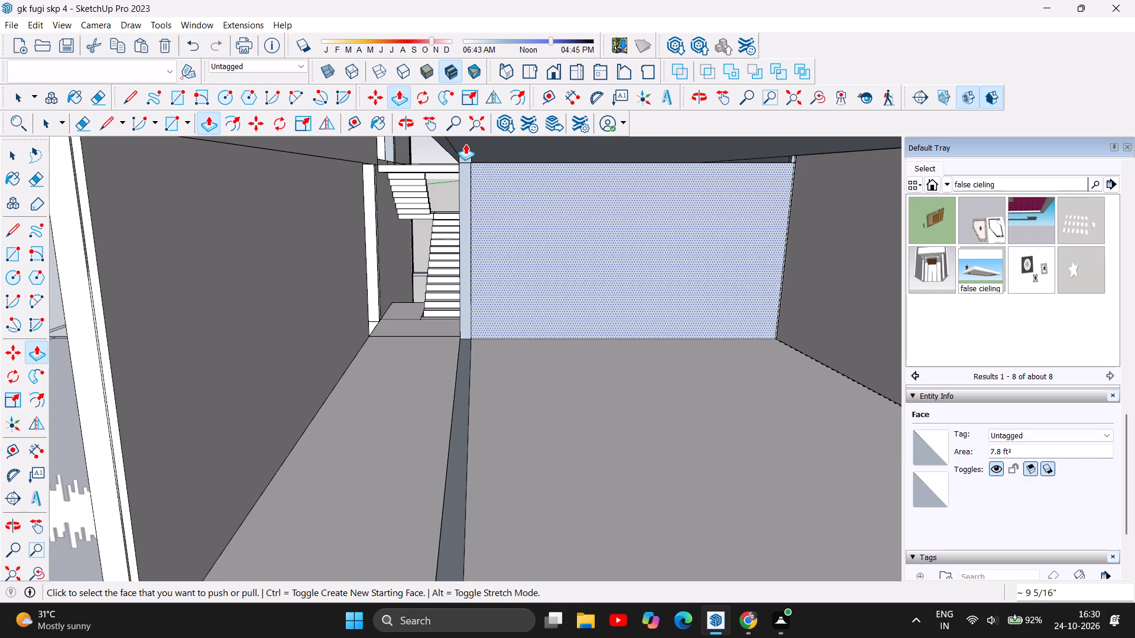
drag(441, 140, 447, 174)
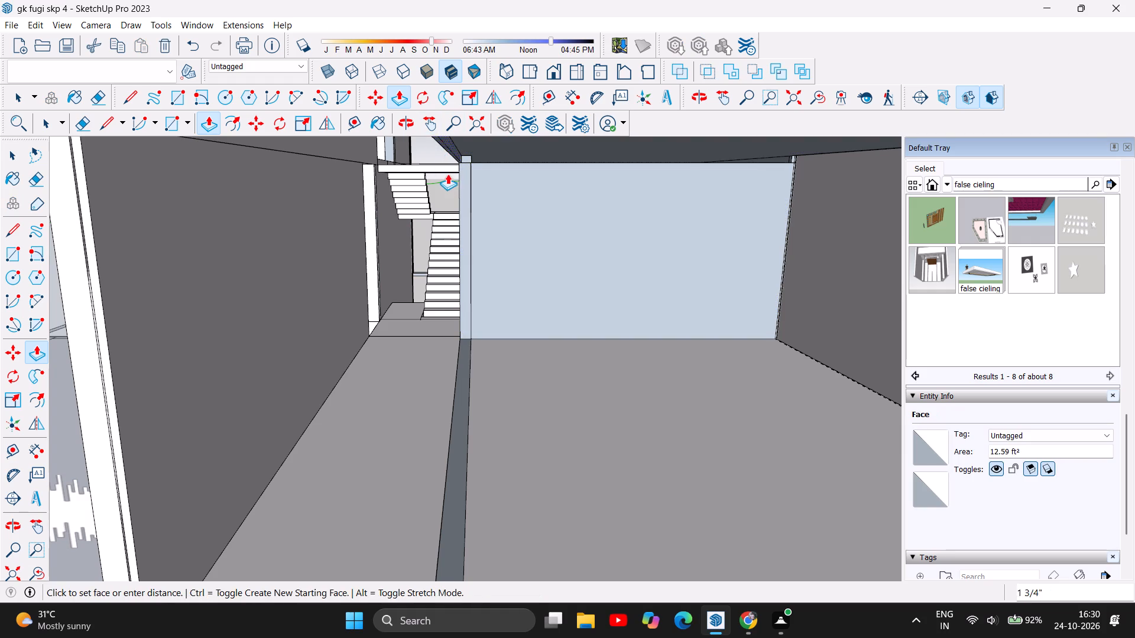
drag(447, 174, 478, 171)
drag(478, 171, 465, 154)
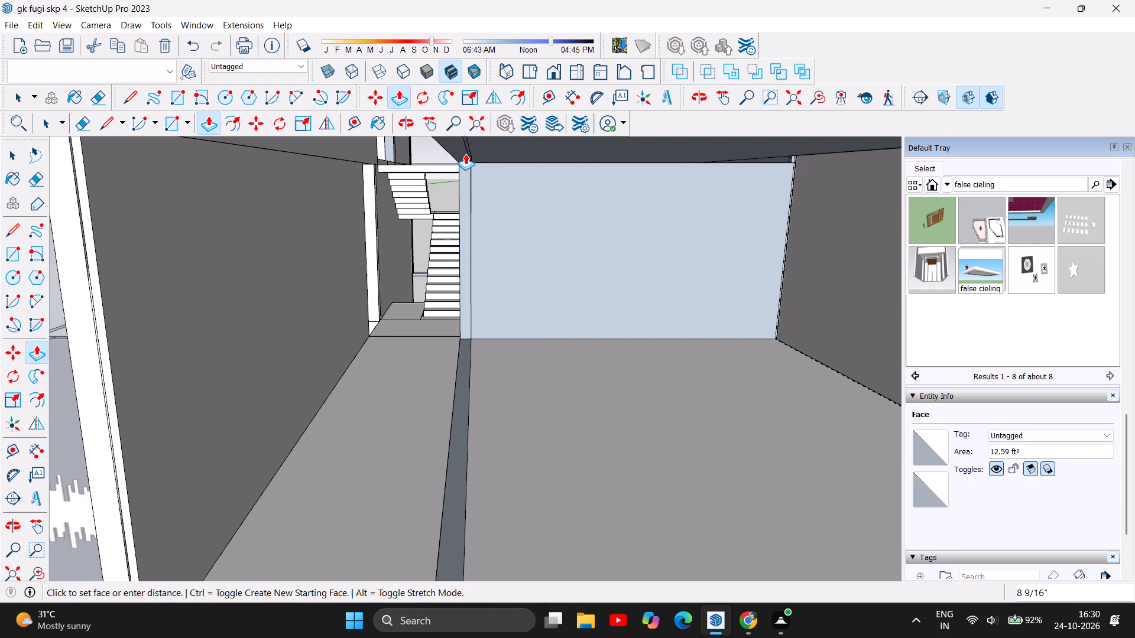
drag(465, 154, 467, 156)
Push/Pull the narrow end face of the upper room's staircase-side wall forward about 31' 5 3/8" along the floor strip.
drag(466, 190, 438, 246)
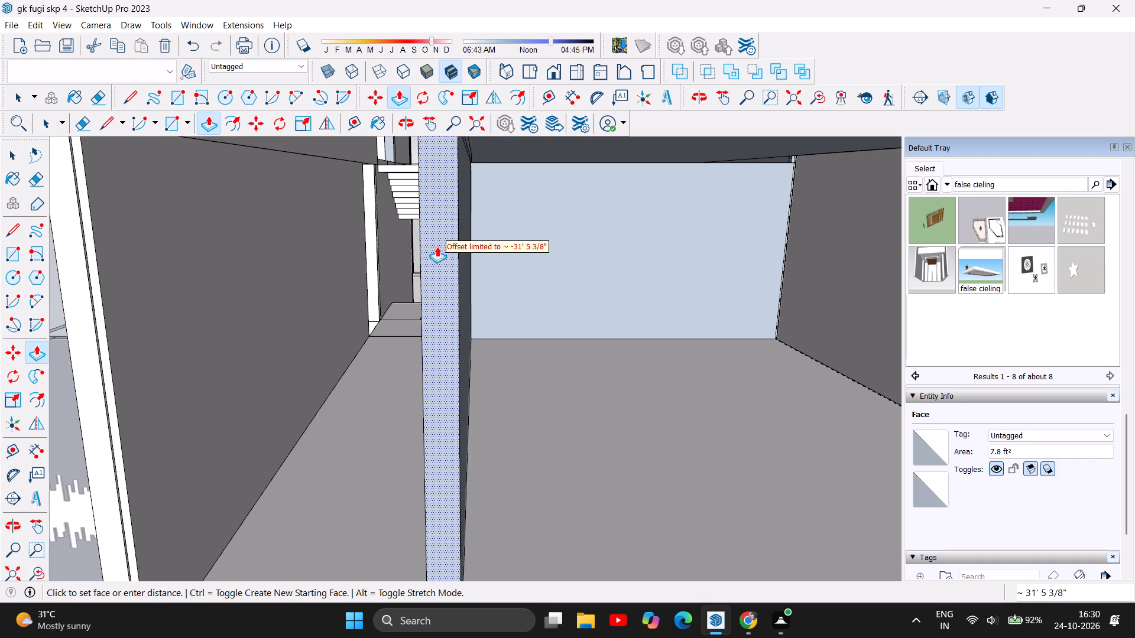
Push/Pull the long top strip of the extended staircase-side wall up 5" beside the roof slab.
scroll(490, 278, down, 6)
scroll(507, 331, down, 3)
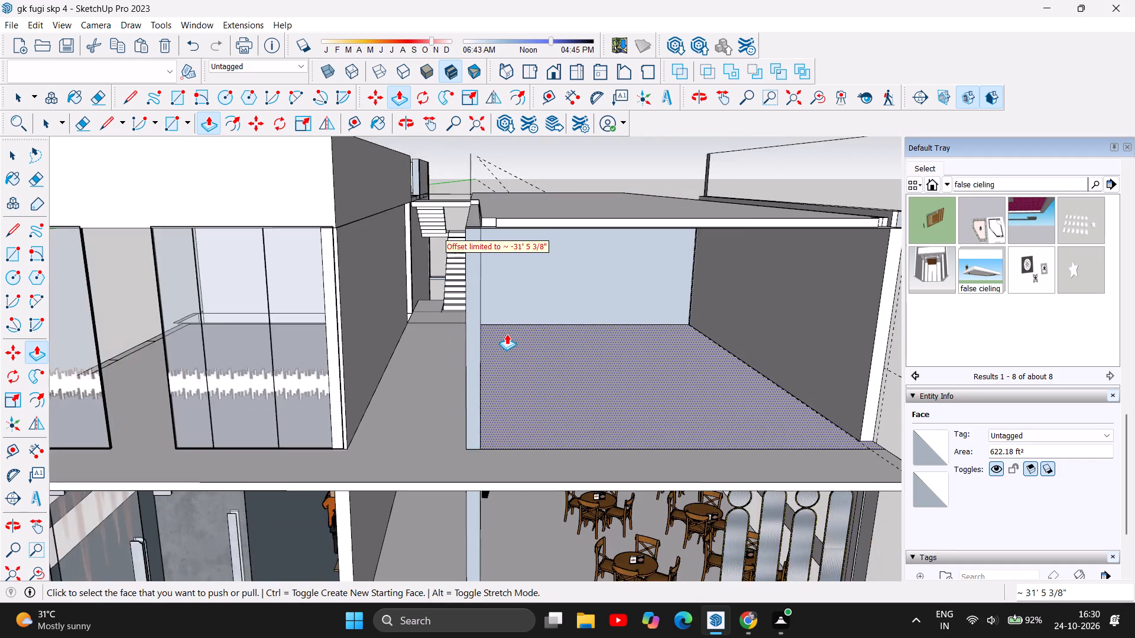
scroll(490, 187, up, 4)
scroll(490, 187, down, 4)
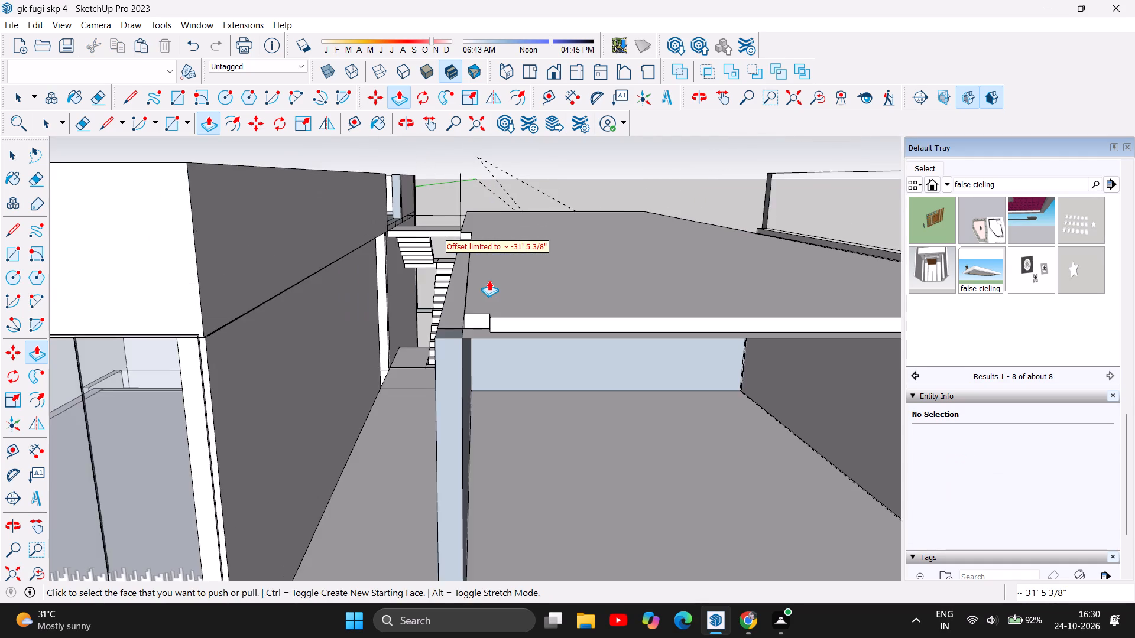
scroll(489, 280, down, 2)
drag(461, 284, 468, 279)
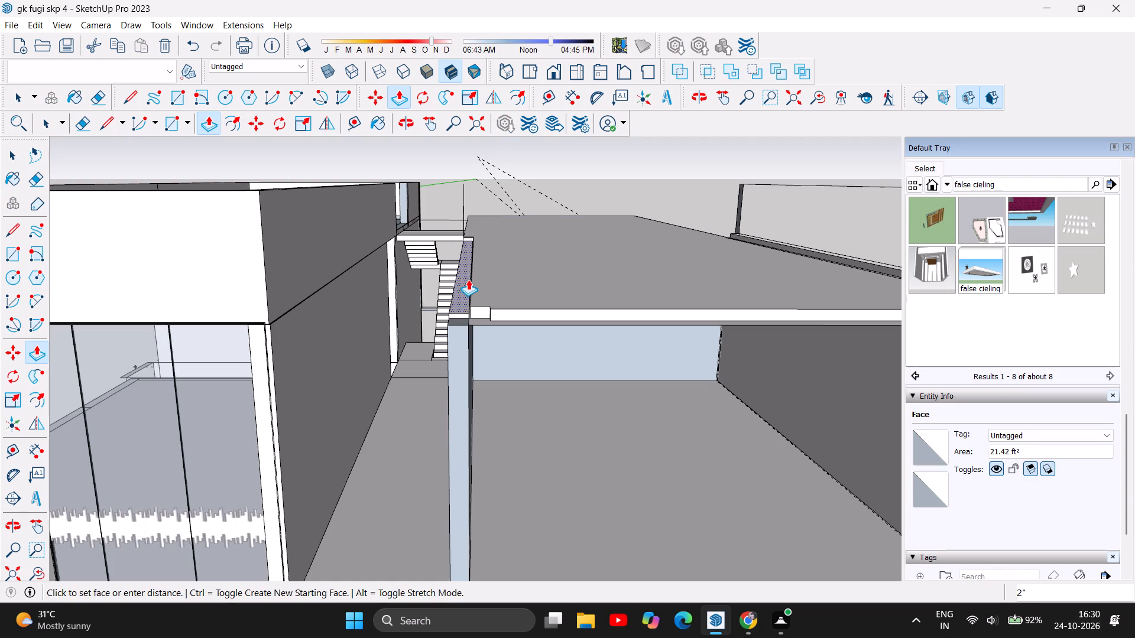
drag(468, 279, 469, 278)
Push/Pull the narrow front end of the roof slab beside the staircase-side wall forward about 1' 1 11/16" to the wall's front end.
scroll(458, 309, up, 6)
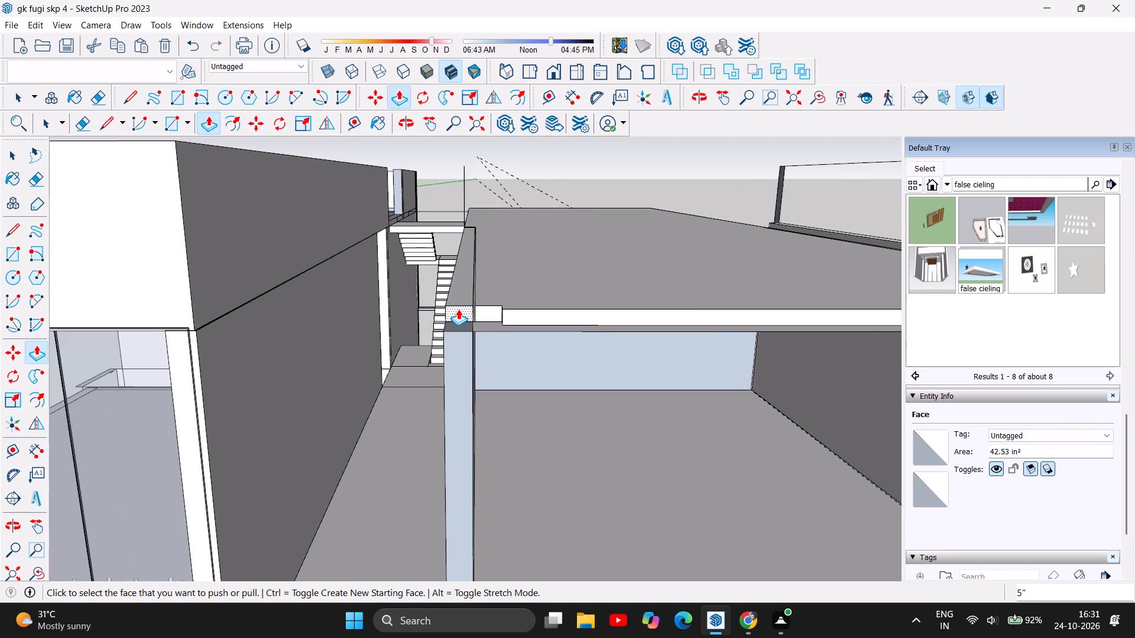
scroll(458, 309, up, 6)
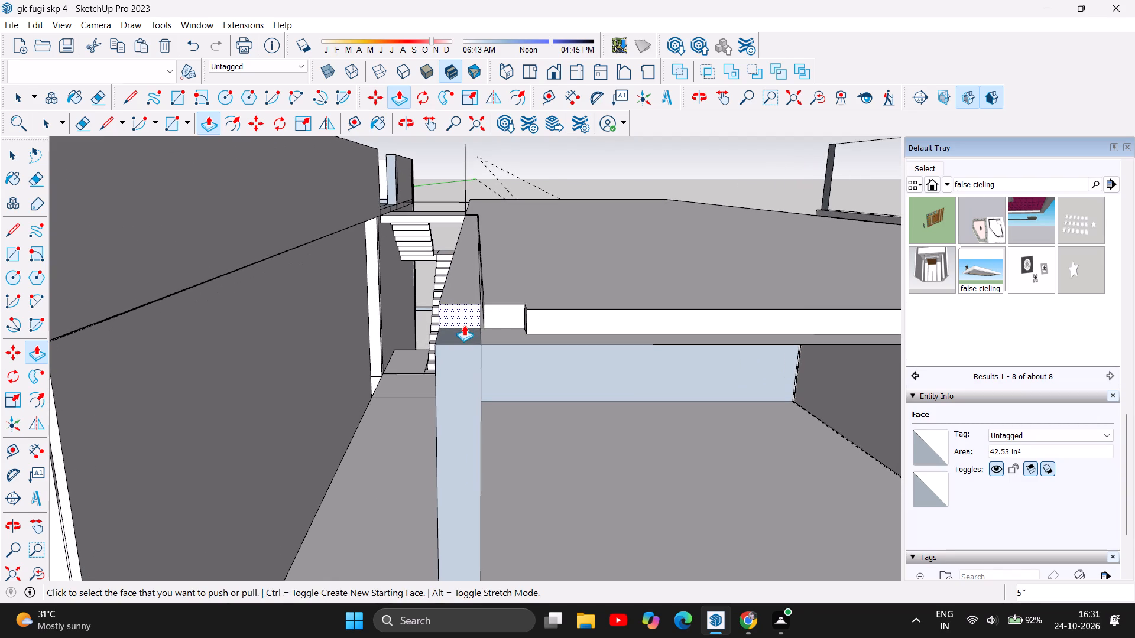
drag(504, 310, 506, 328)
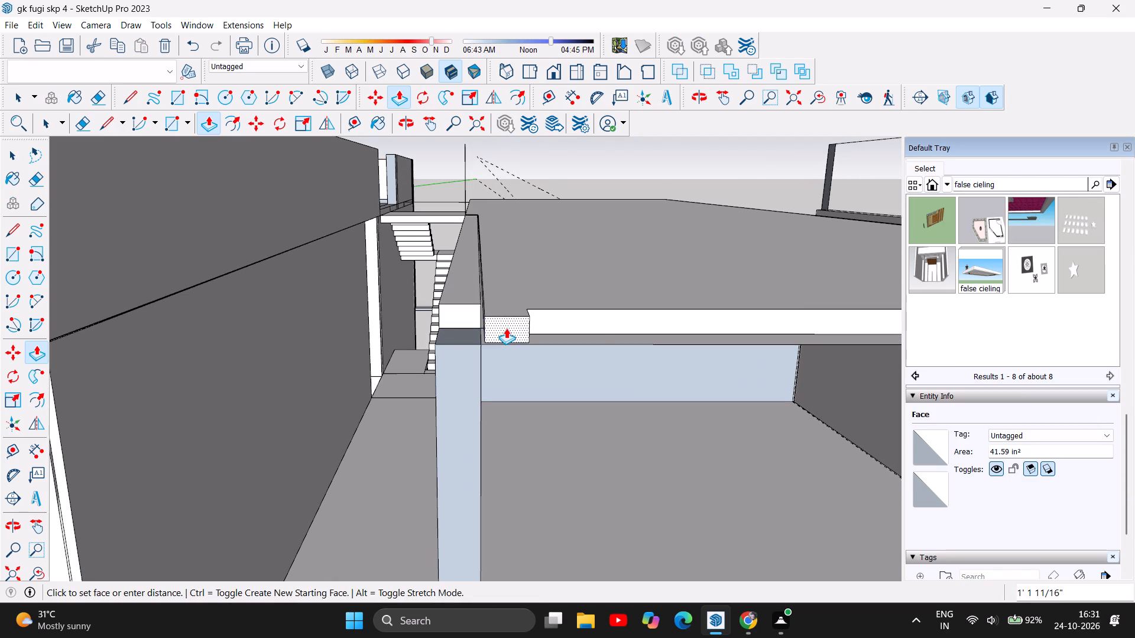
drag(506, 328, 507, 328)
Push/Pull the front end of the raised strip on top of the staircase-side wall forward about 1' 2 5/8", flush with the wall below.
drag(461, 307, 465, 324)
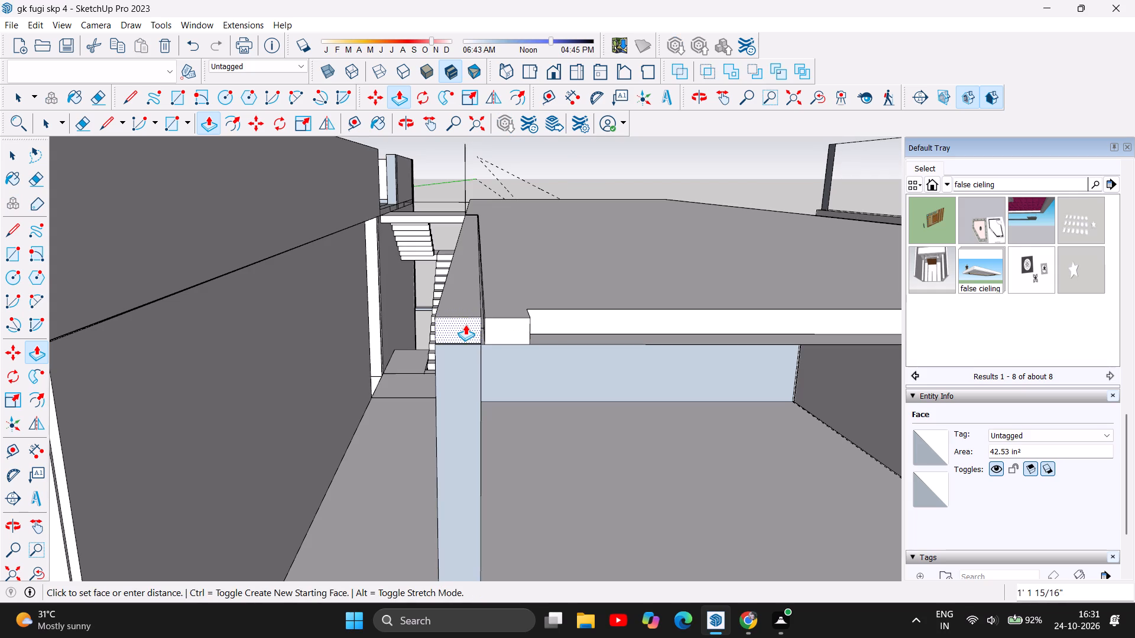
drag(465, 324, 467, 325)
scroll(482, 302, up, 8)
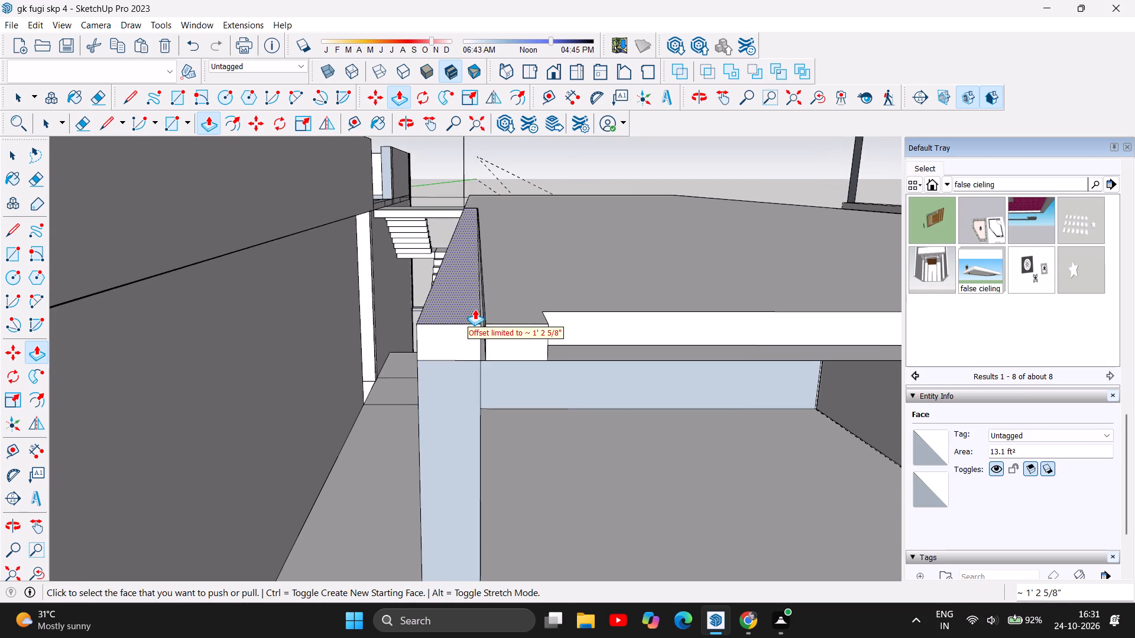
Push/Pull the side face inside the thin gap about 11/16" to join the wall's top strip and the roof slab's front piece.
scroll(475, 309, up, 12)
scroll(494, 364, up, 5)
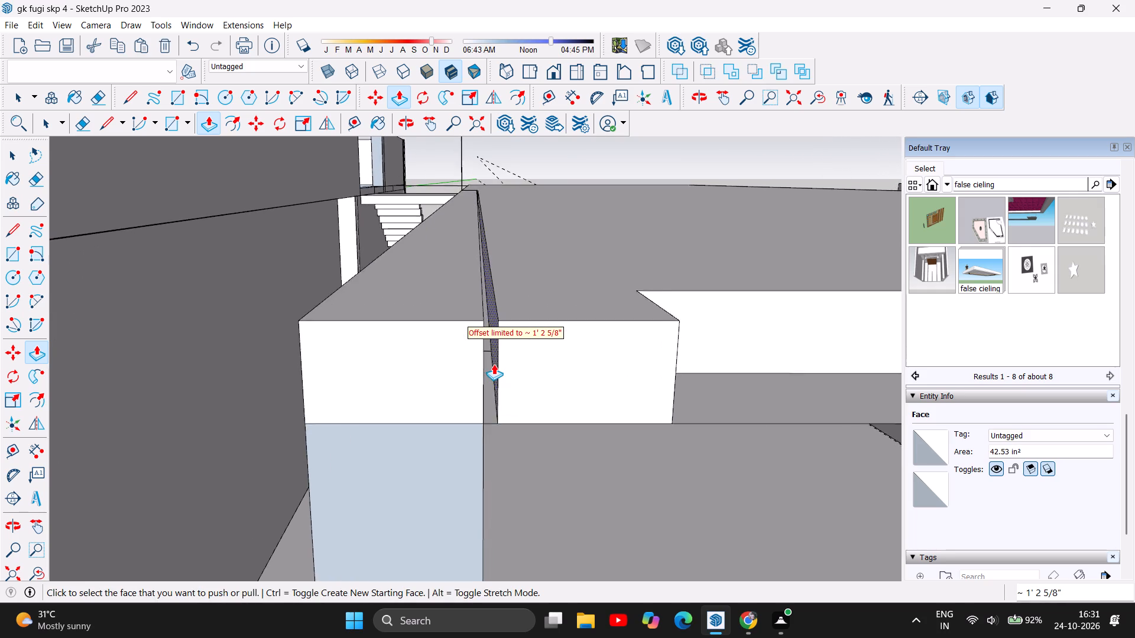
scroll(494, 364, up, 2)
drag(493, 347, 482, 347)
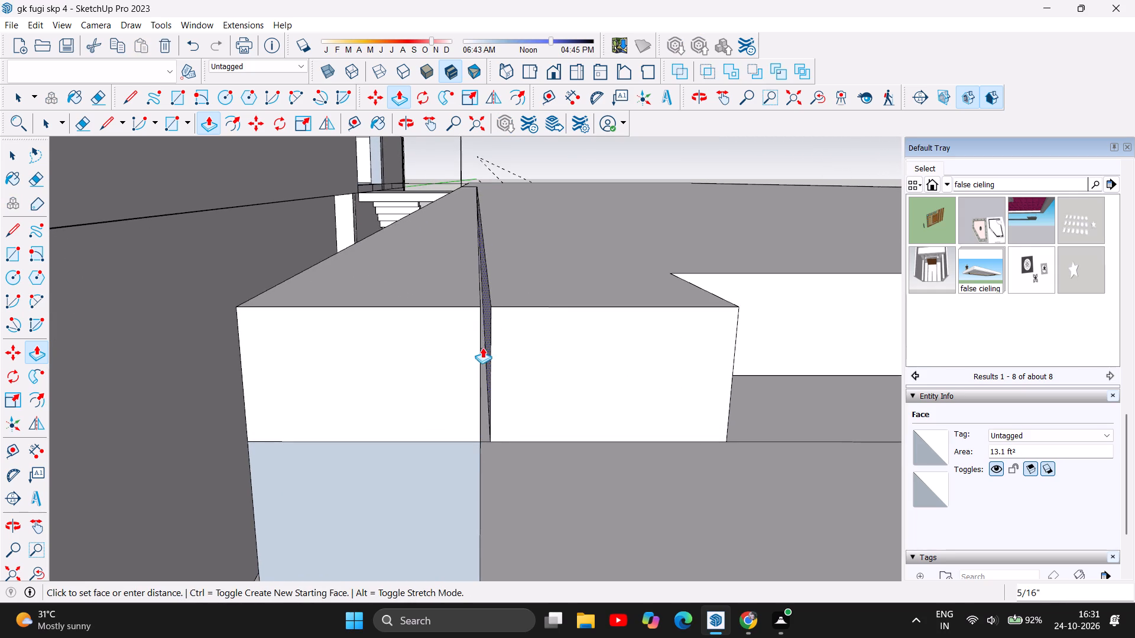
drag(482, 347, 474, 347)
Push/Pull the roof slab's long recessed front edge forward 9" to line up with its extended corner piece.
scroll(466, 264, down, 4)
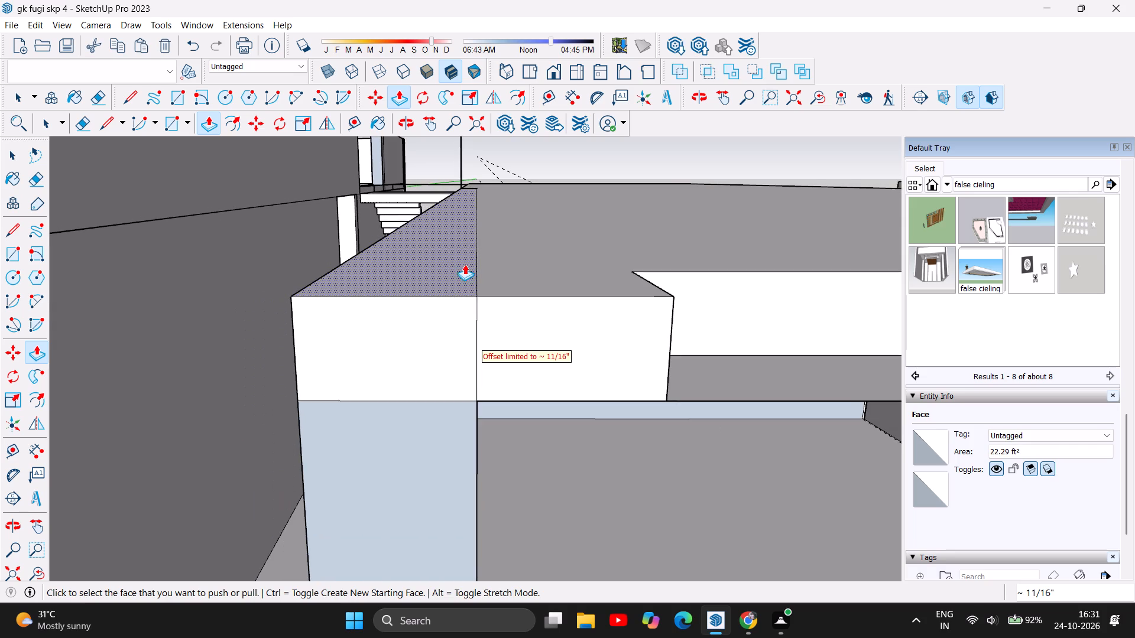
scroll(465, 264, down, 3)
scroll(383, 267, down, 7)
scroll(314, 280, down, 14)
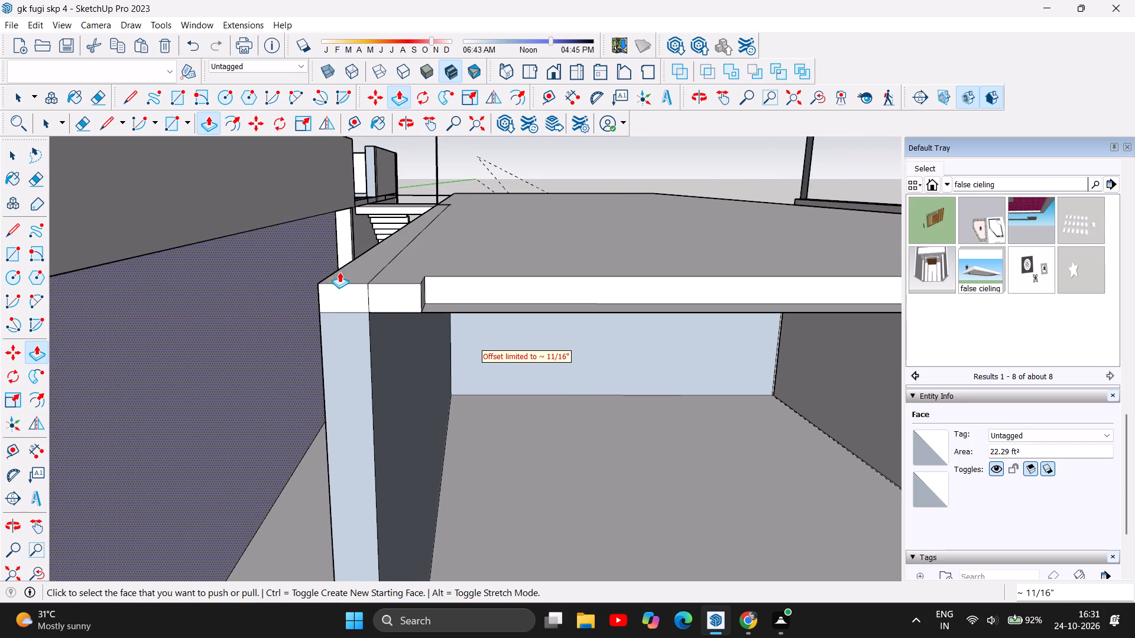
drag(484, 274, 475, 289)
key(ctrl+z)
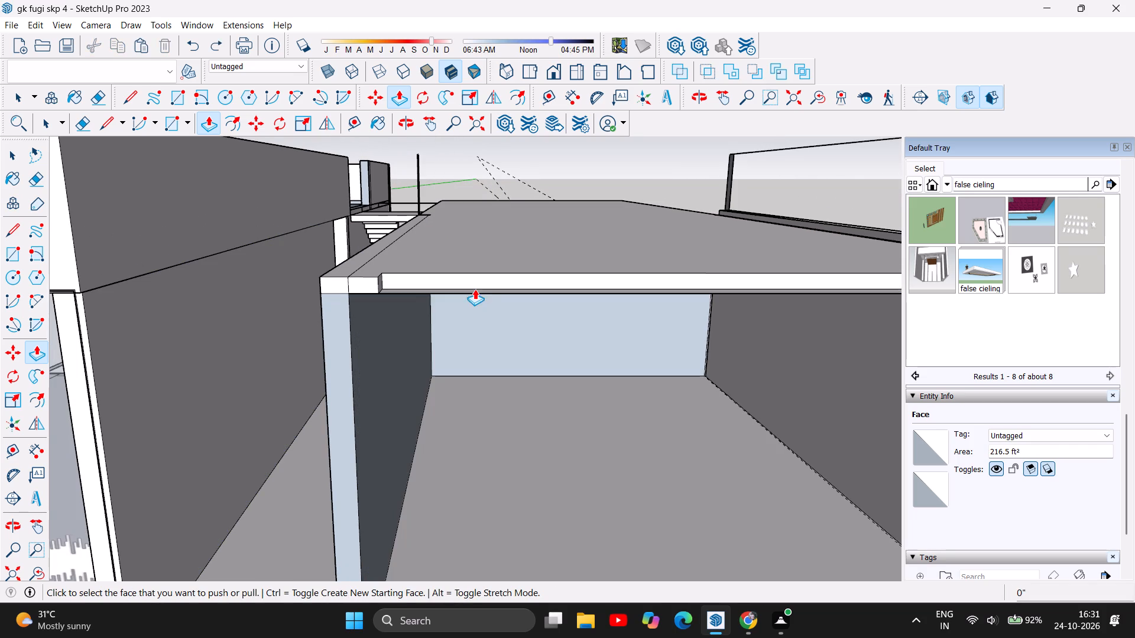
drag(462, 274, 453, 287)
Examine the upper room's front, the passage beside its staircase-side wall and the staircase from the front and above.
scroll(462, 260, down, 11)
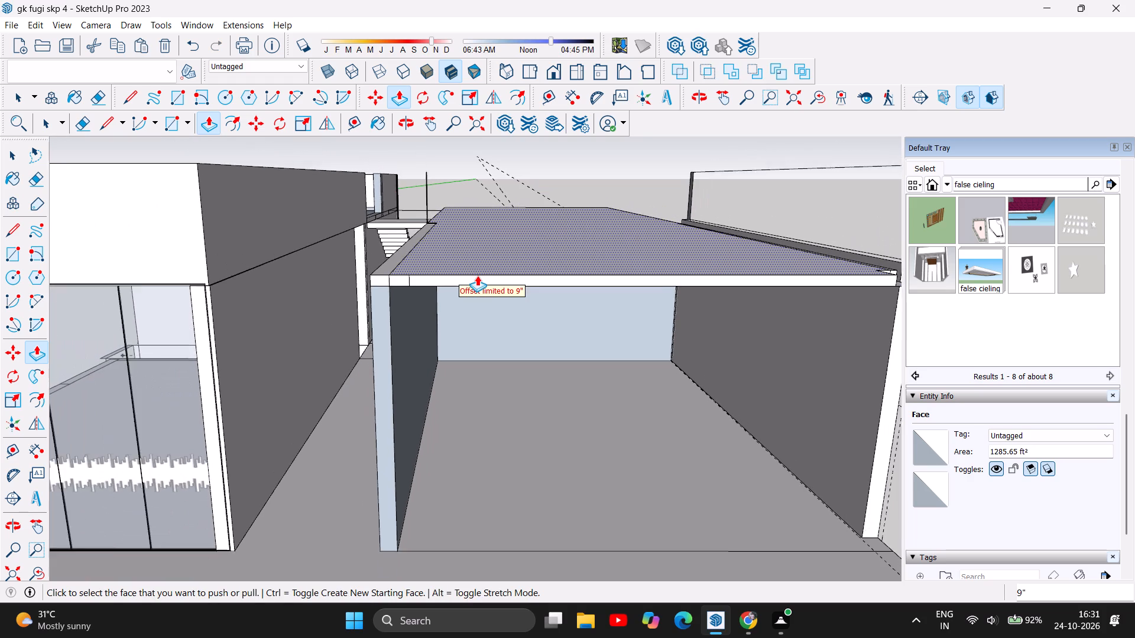
scroll(477, 275, down, 9)
scroll(421, 360, up, 1)
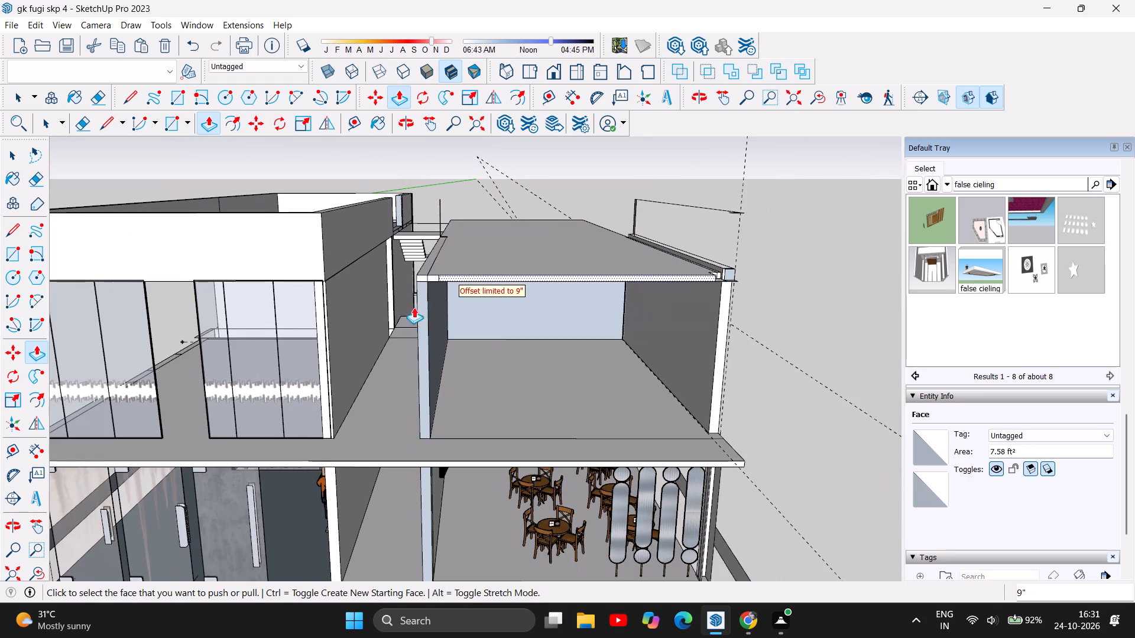
scroll(411, 277, up, 5)
scroll(446, 364, up, 1)
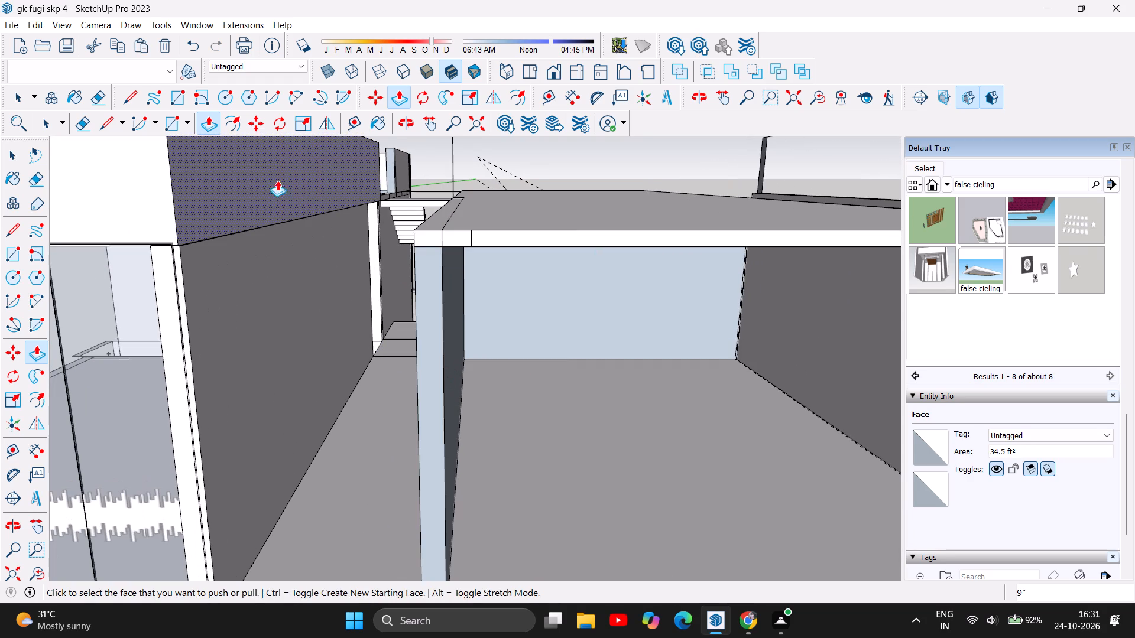
click(406, 127)
drag(321, 377, 375, 364)
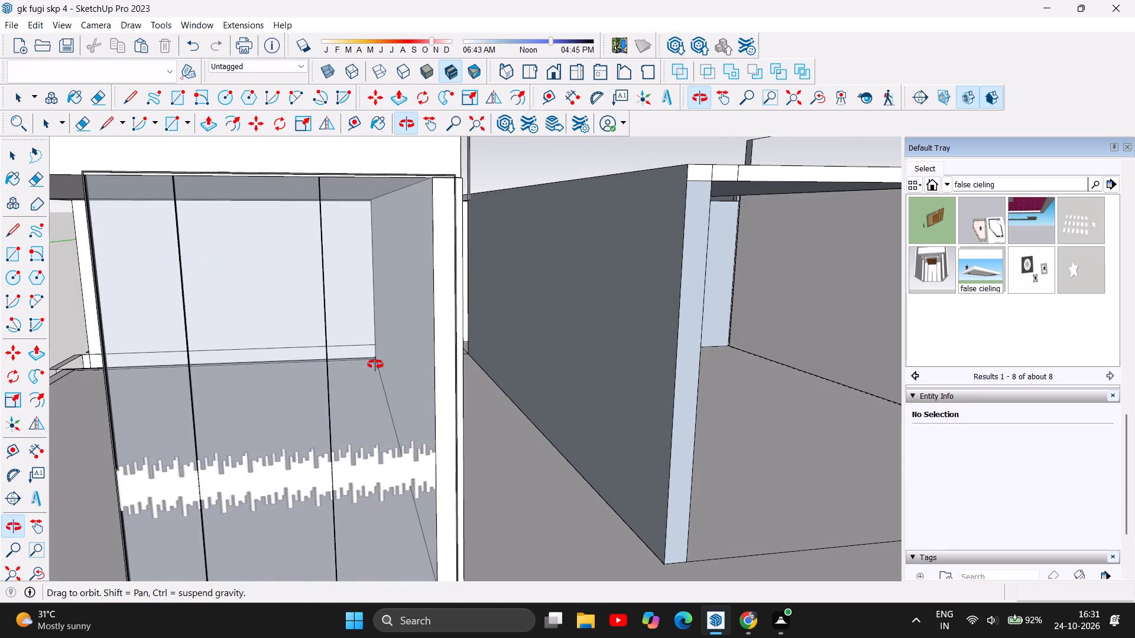
drag(375, 364, 354, 505)
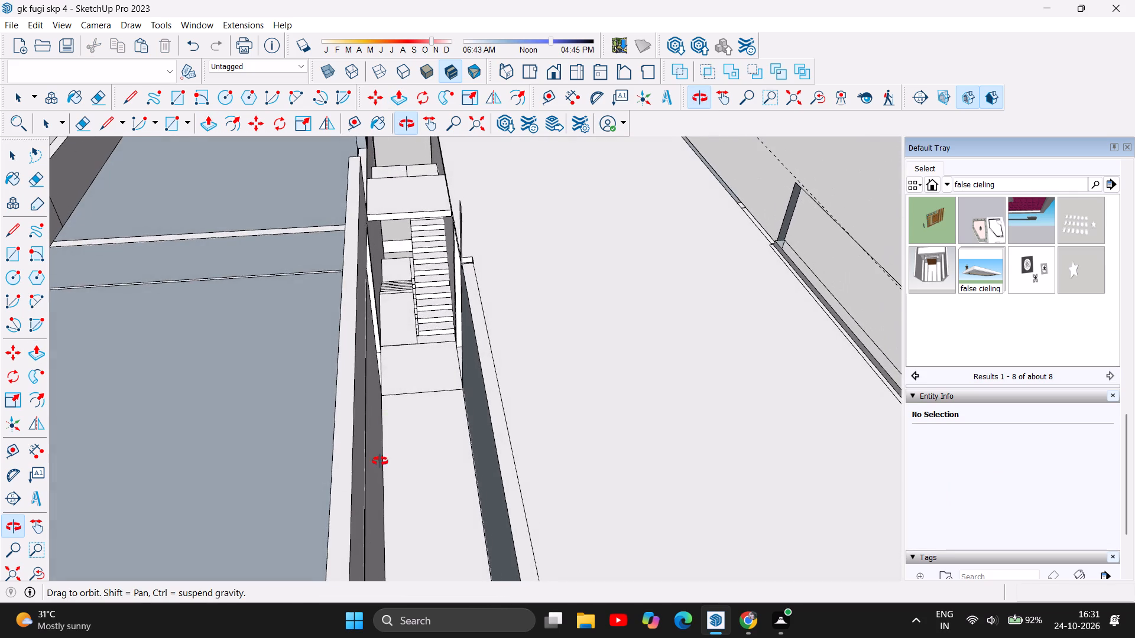
drag(387, 322, 656, 385)
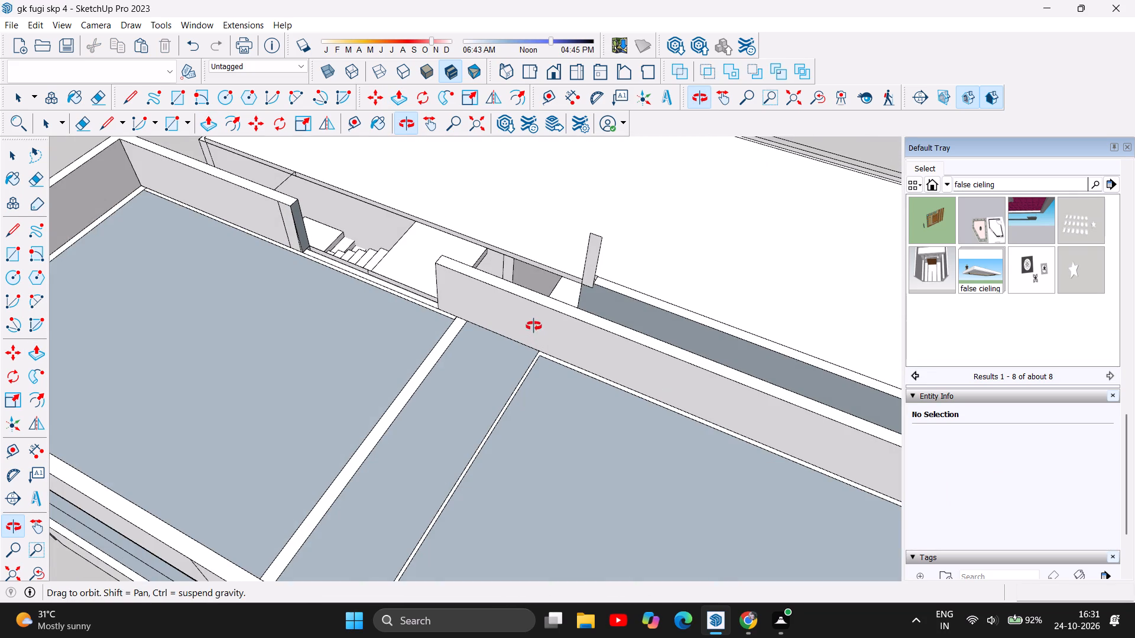
drag(518, 304, 860, 198)
drag(520, 159, 673, 163)
click(673, 163)
drag(487, 188, 564, 171)
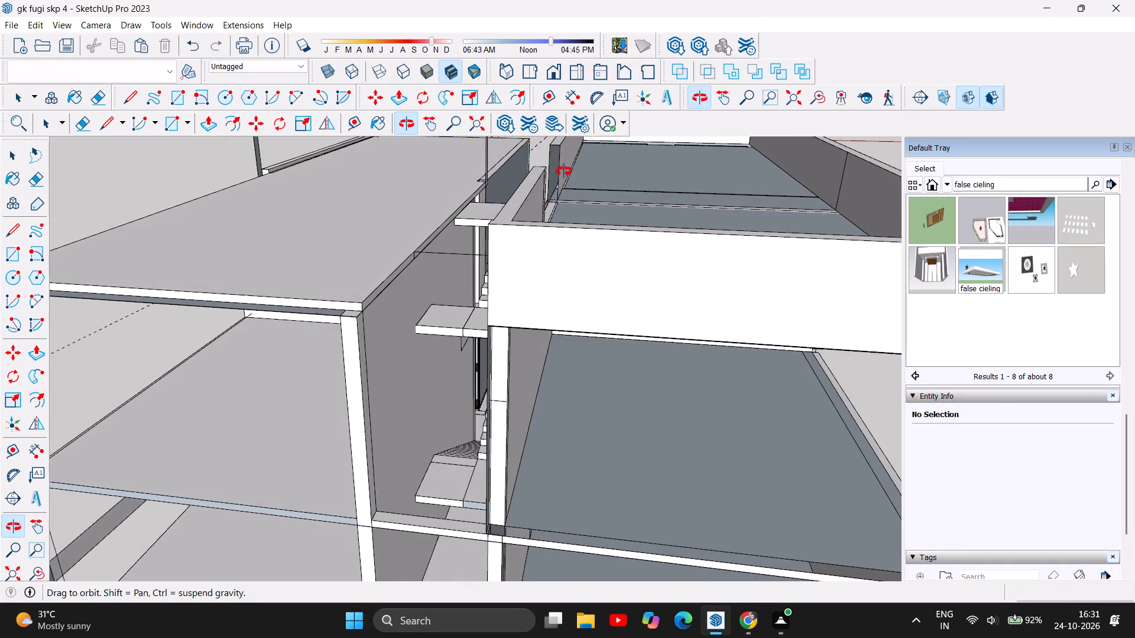
drag(564, 171, 587, 171)
Examine up close the wall ends beside the staircase and the gap between them at floor level.
scroll(474, 198, up, 4)
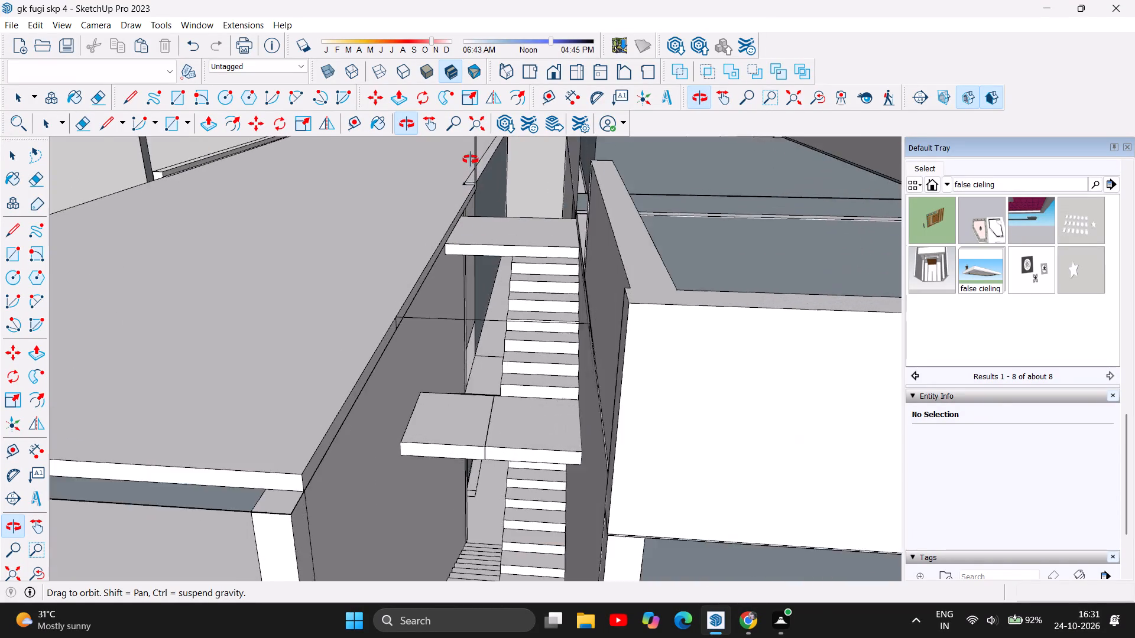
scroll(471, 159, up, 7)
scroll(481, 232, up, 6)
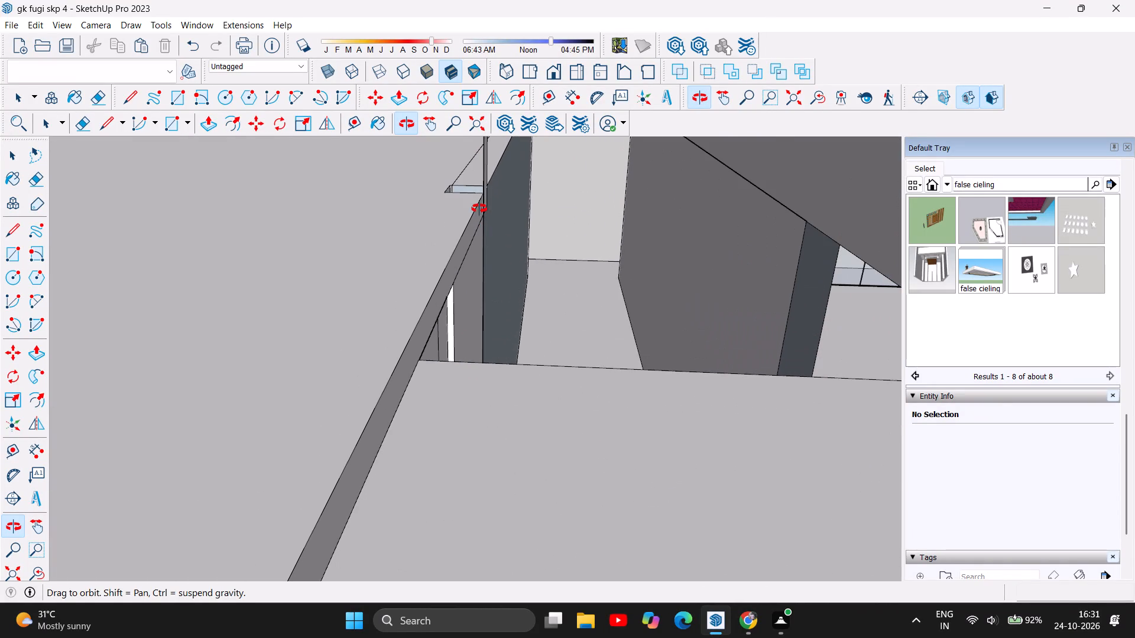
drag(478, 207, 465, 276)
scroll(533, 484, down, 2)
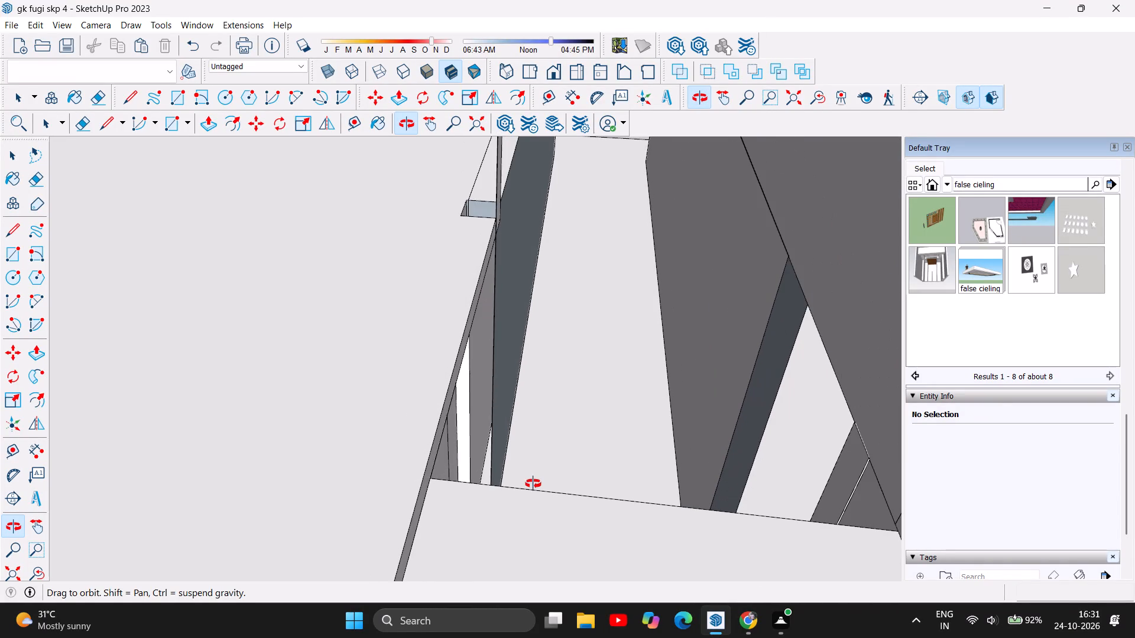
scroll(533, 484, down, 1)
drag(494, 441, 486, 474)
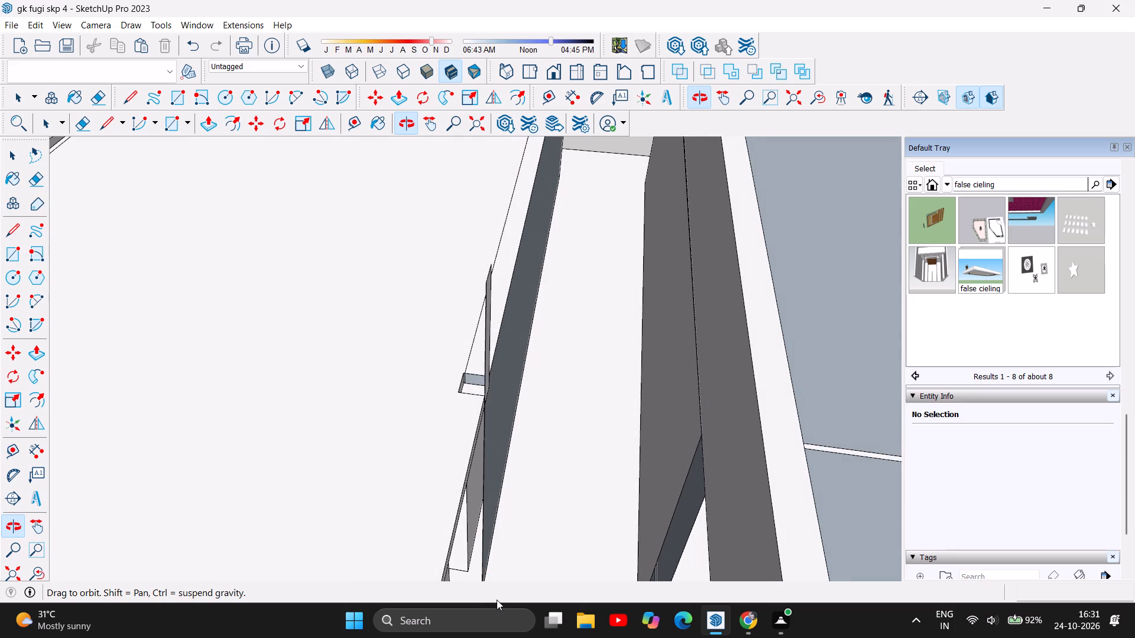
scroll(465, 569, up, 6)
drag(473, 555, 478, 529)
scroll(489, 564, up, 7)
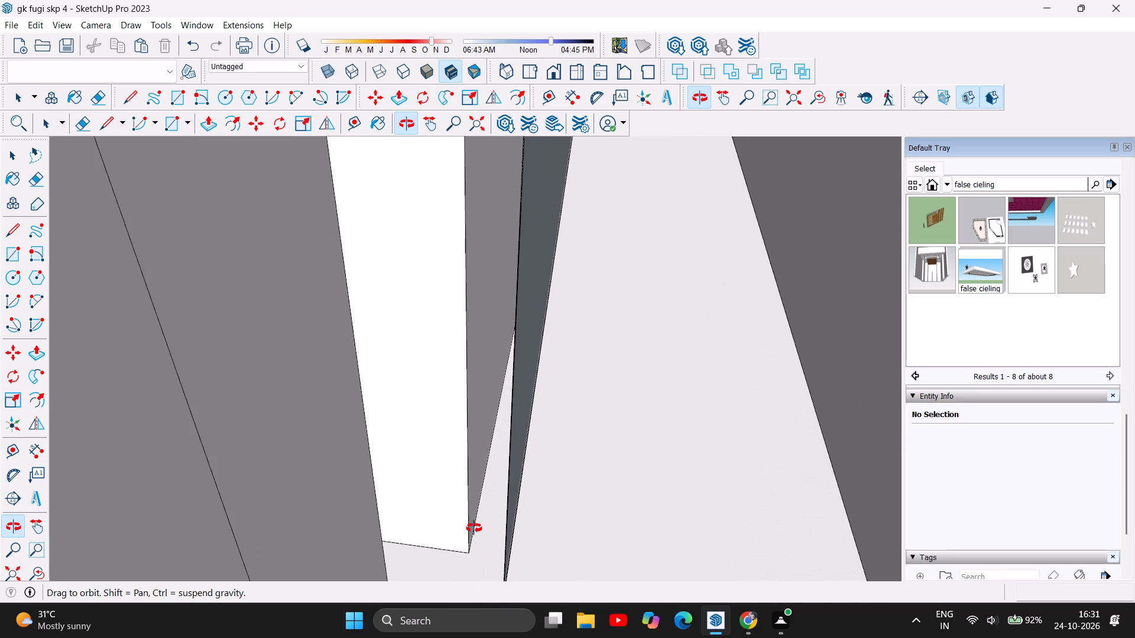
scroll(474, 528, up, 1)
scroll(493, 425, down, 2)
drag(491, 391, 482, 426)
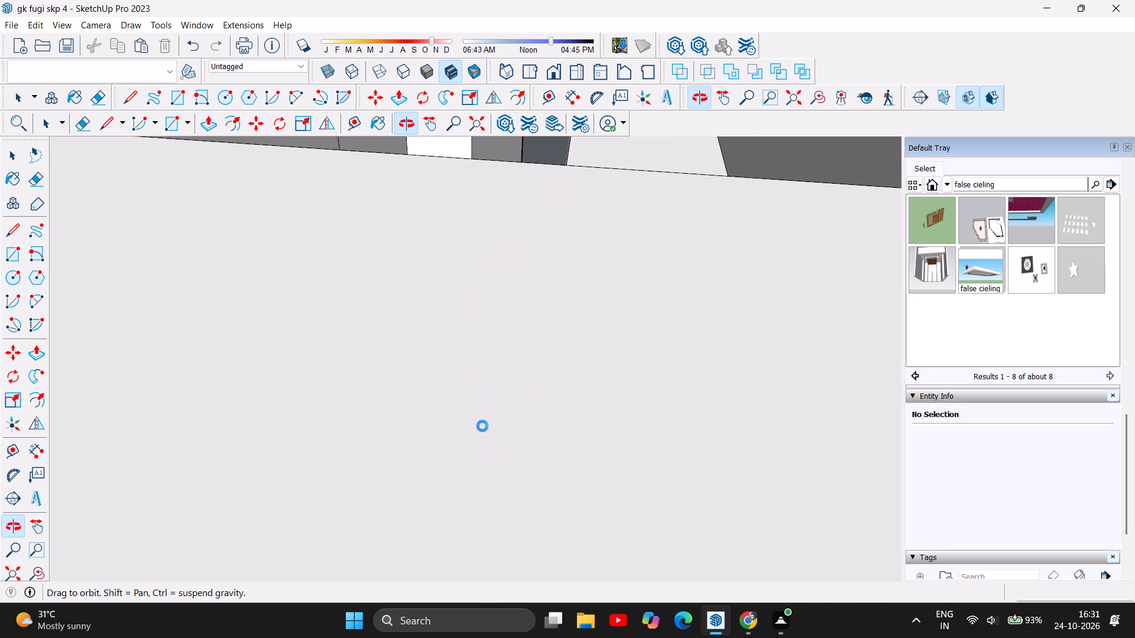
drag(482, 426, 475, 454)
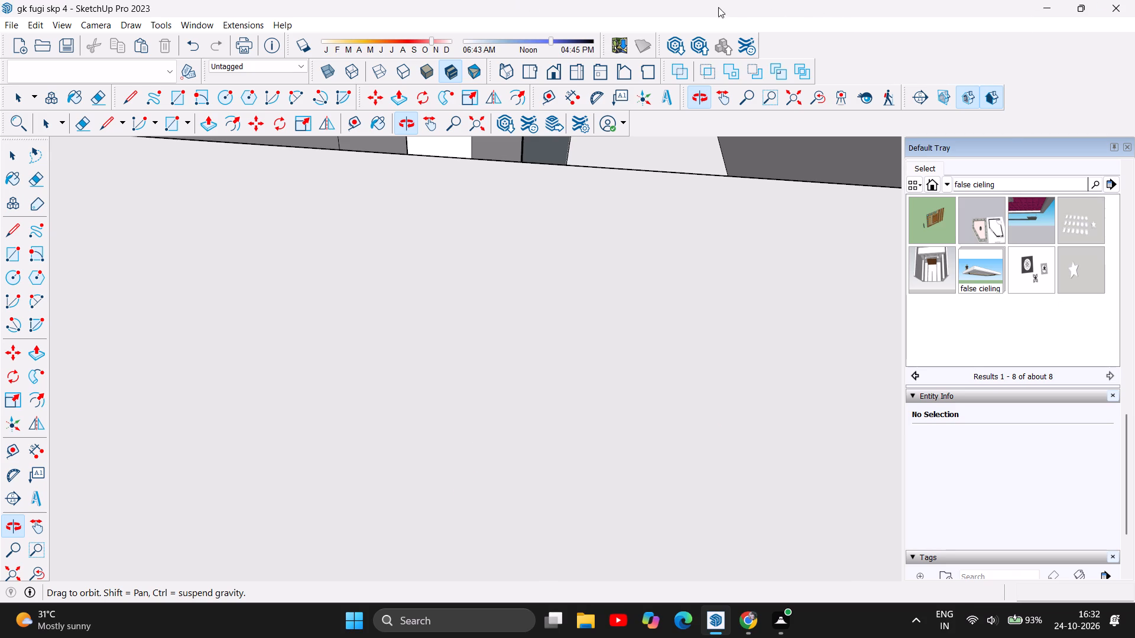
drag(546, 230, 582, 390)
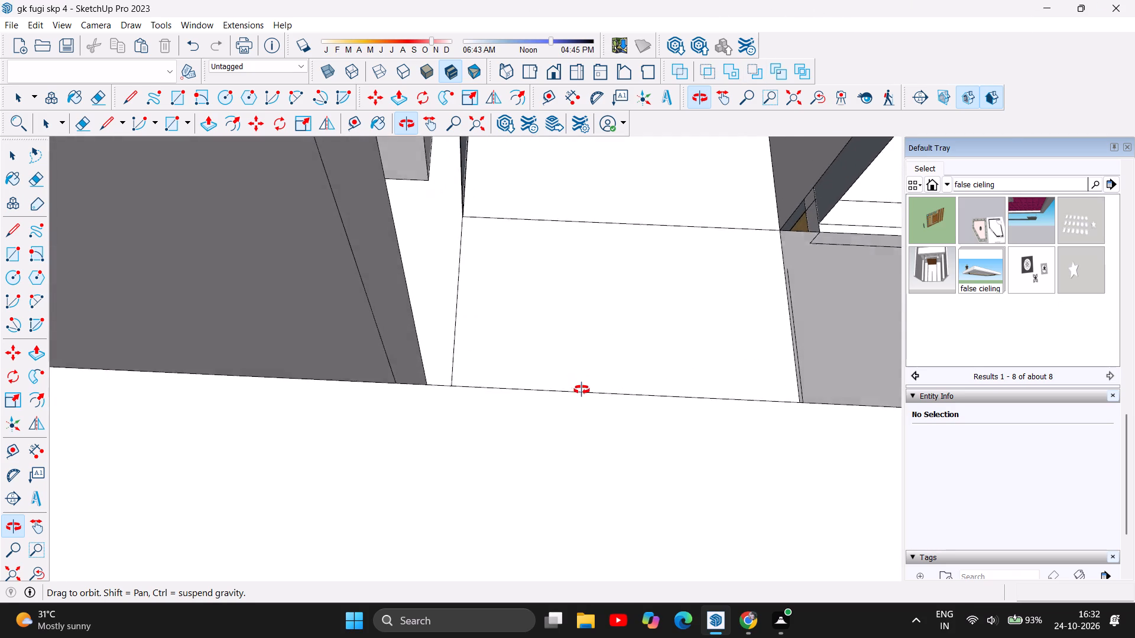
drag(582, 390, 585, 395)
scroll(563, 372, down, 5)
drag(547, 215, 547, 216)
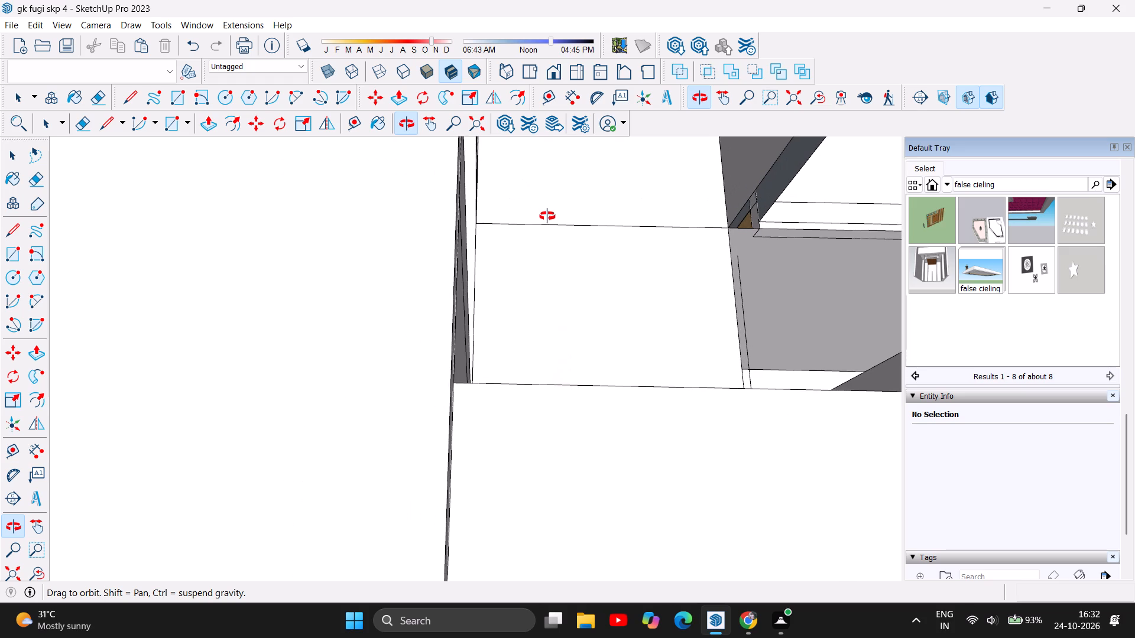
drag(547, 216, 513, 217)
scroll(465, 123, up, 5)
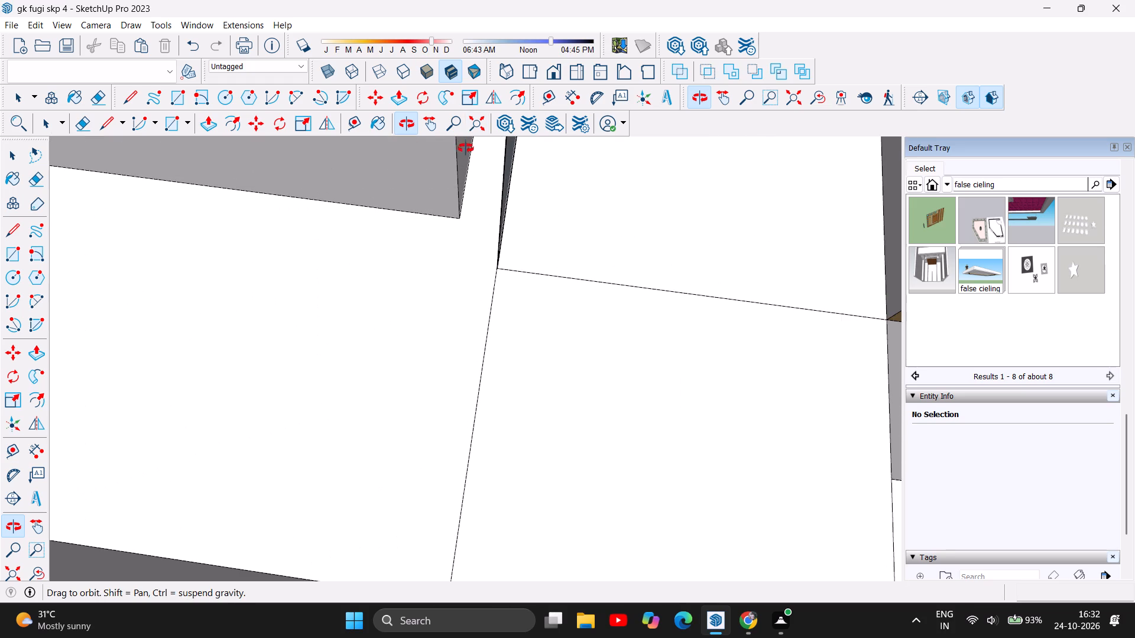
drag(479, 210, 492, 213)
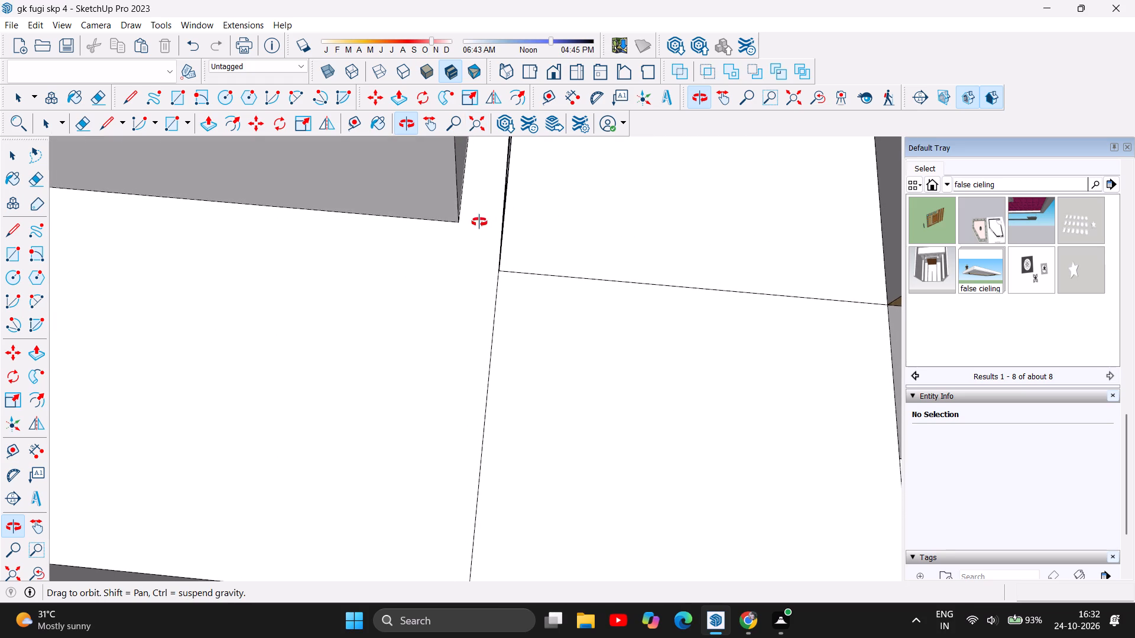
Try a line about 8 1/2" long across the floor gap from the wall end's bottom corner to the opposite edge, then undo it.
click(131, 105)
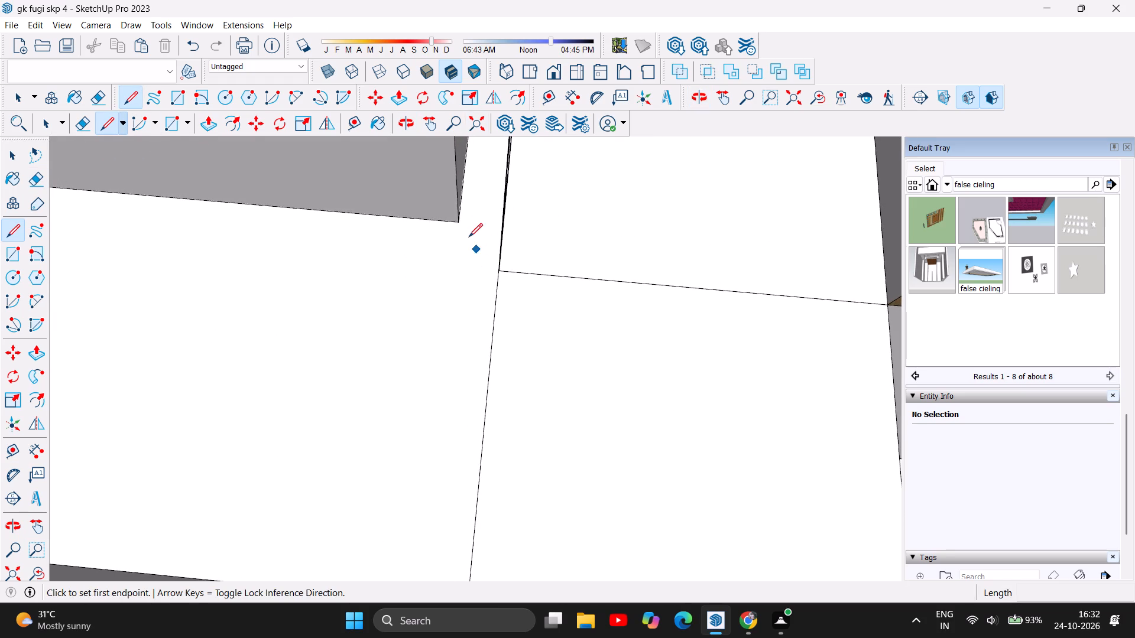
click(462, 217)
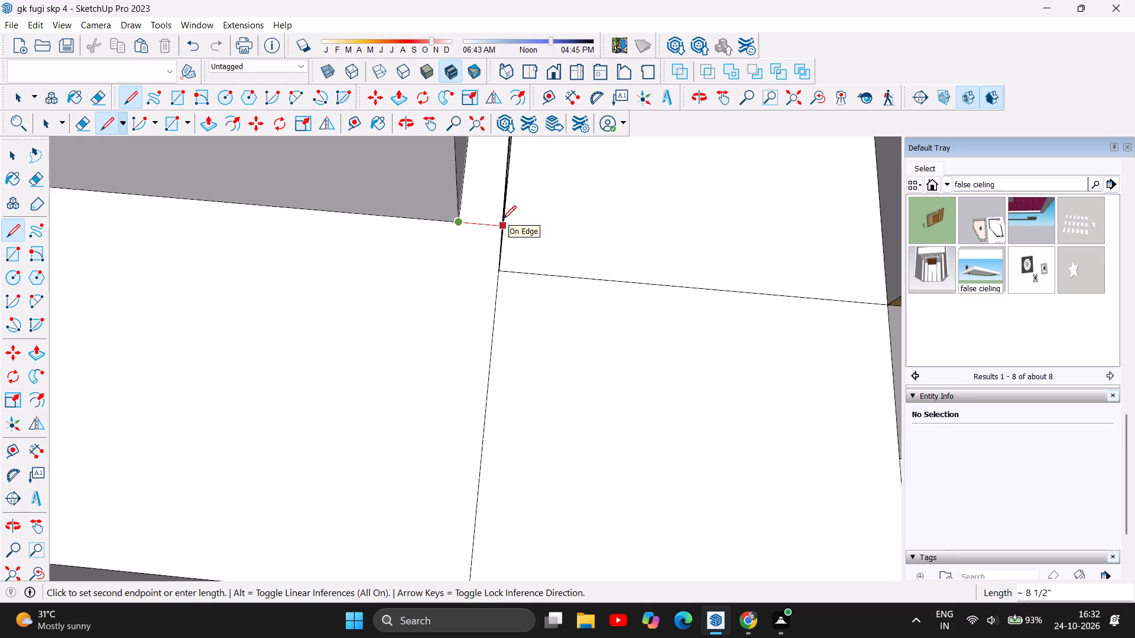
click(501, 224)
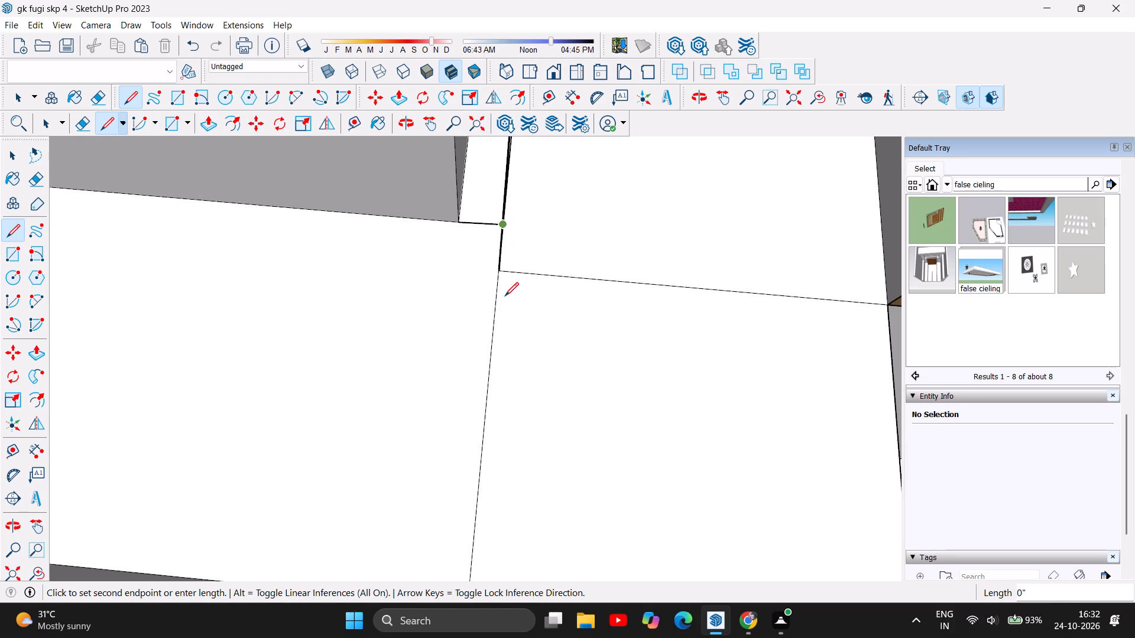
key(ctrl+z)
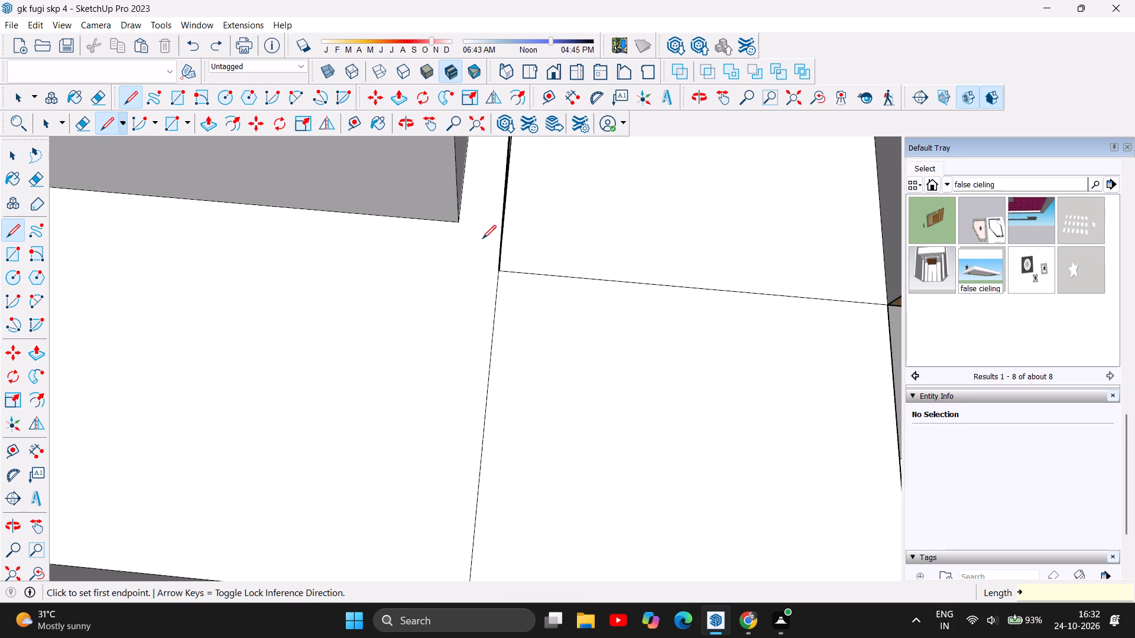
Draw a line about 8 1/2" long across the floor gap, from the wall end's bottom corner straight to the opposite edge.
click(459, 222)
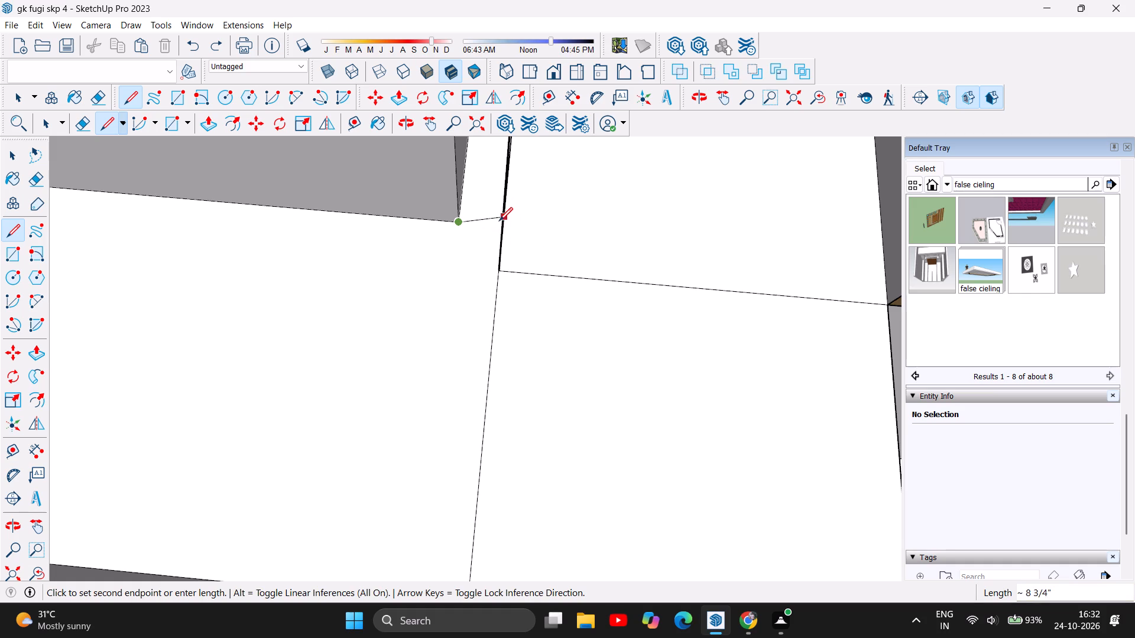
scroll(496, 224, up, 9)
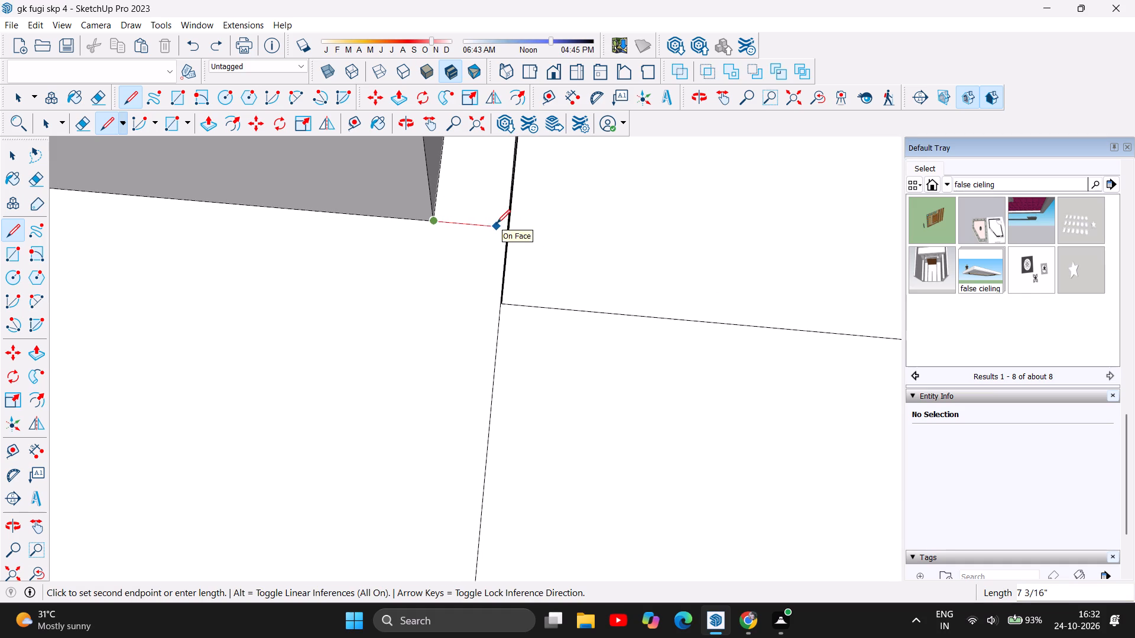
scroll(497, 223, up, 15)
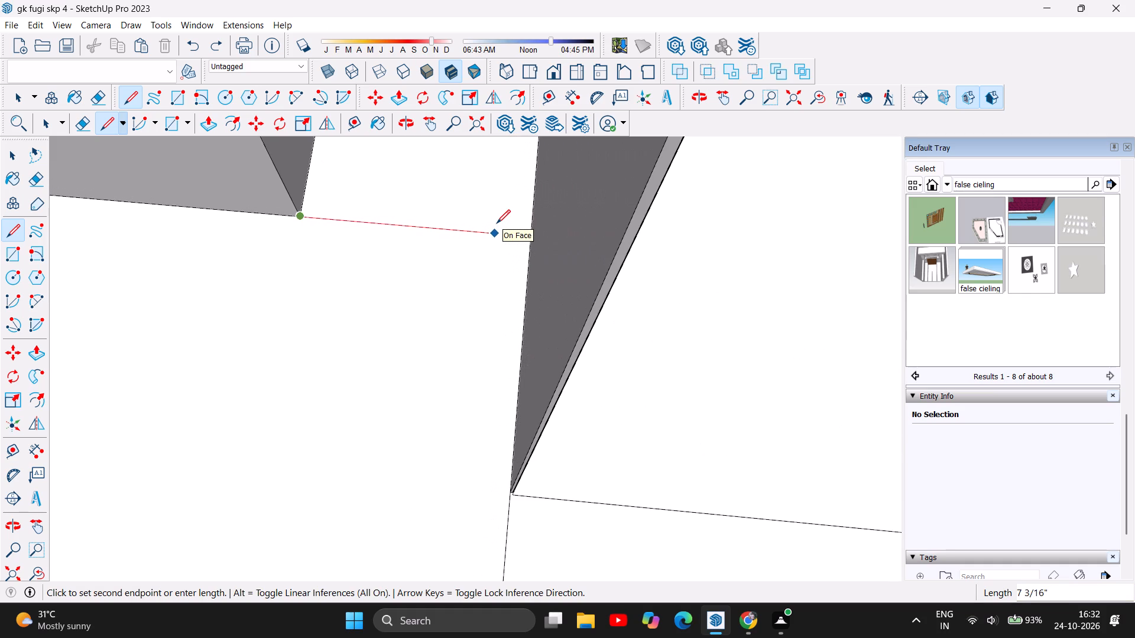
click(531, 233)
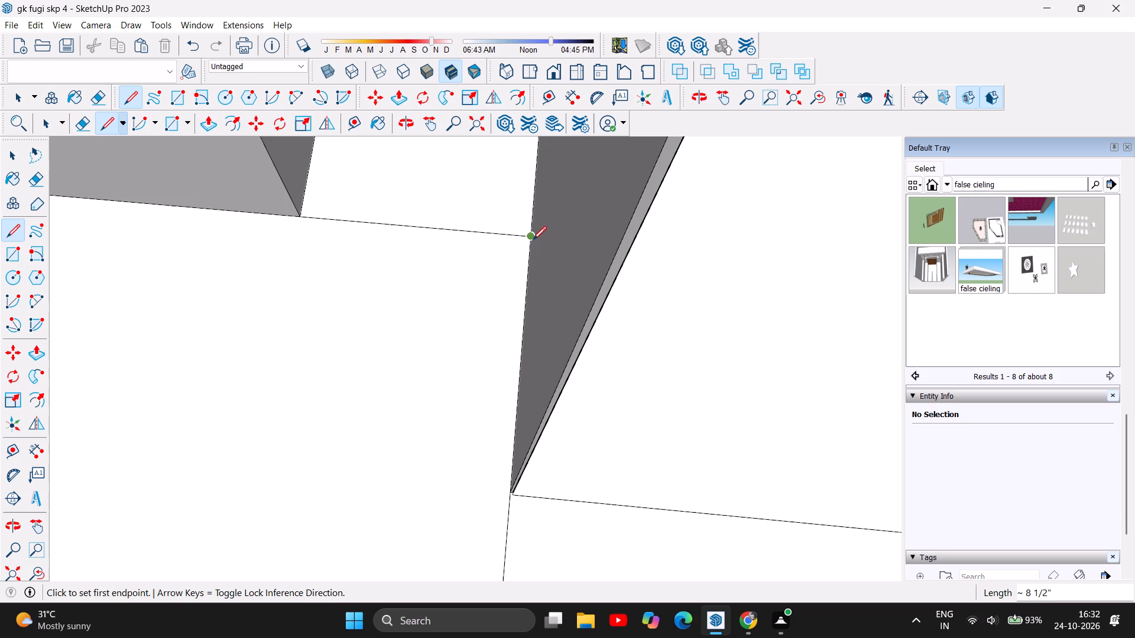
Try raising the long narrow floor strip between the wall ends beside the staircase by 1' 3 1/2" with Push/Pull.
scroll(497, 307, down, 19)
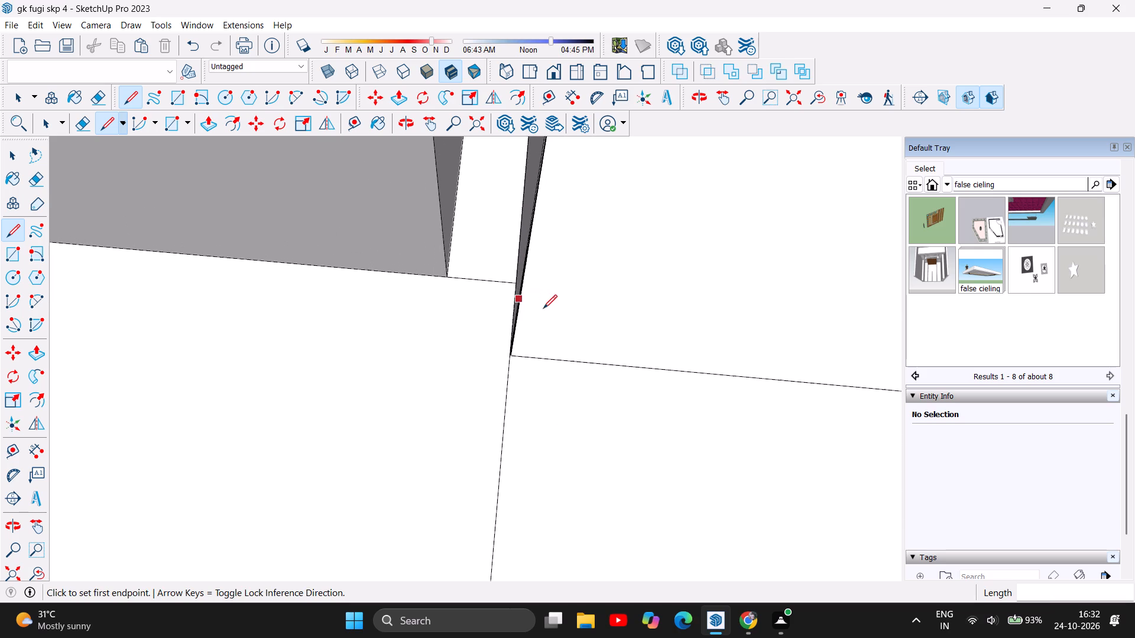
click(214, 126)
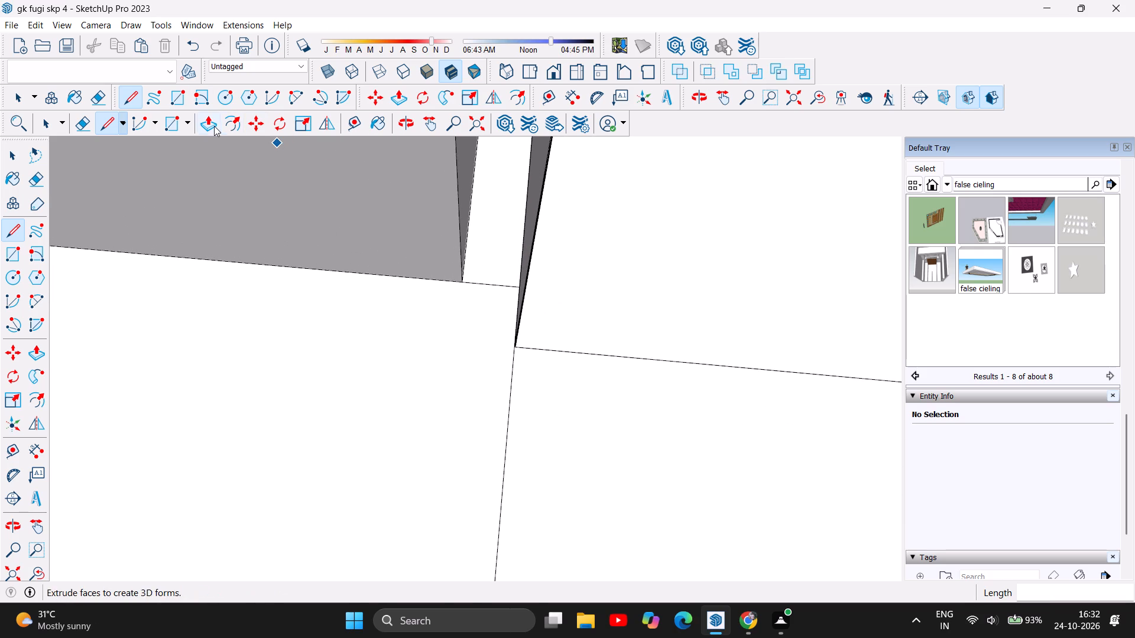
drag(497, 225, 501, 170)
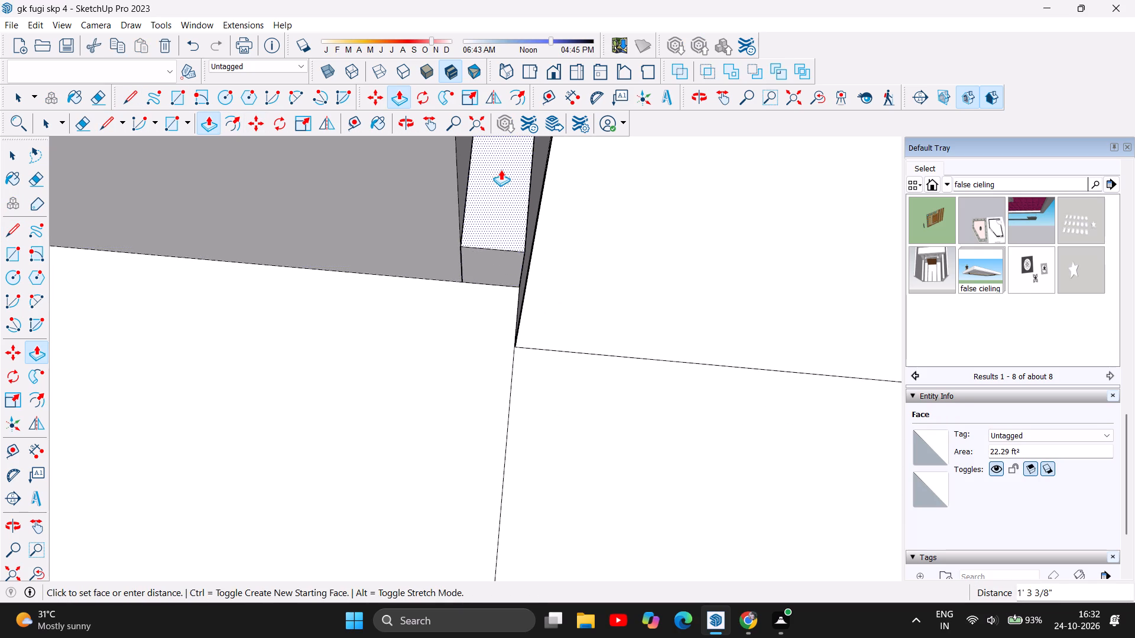
Examine the whole building from above, from the front and around its dining-area corner.
scroll(569, 377, down, 12)
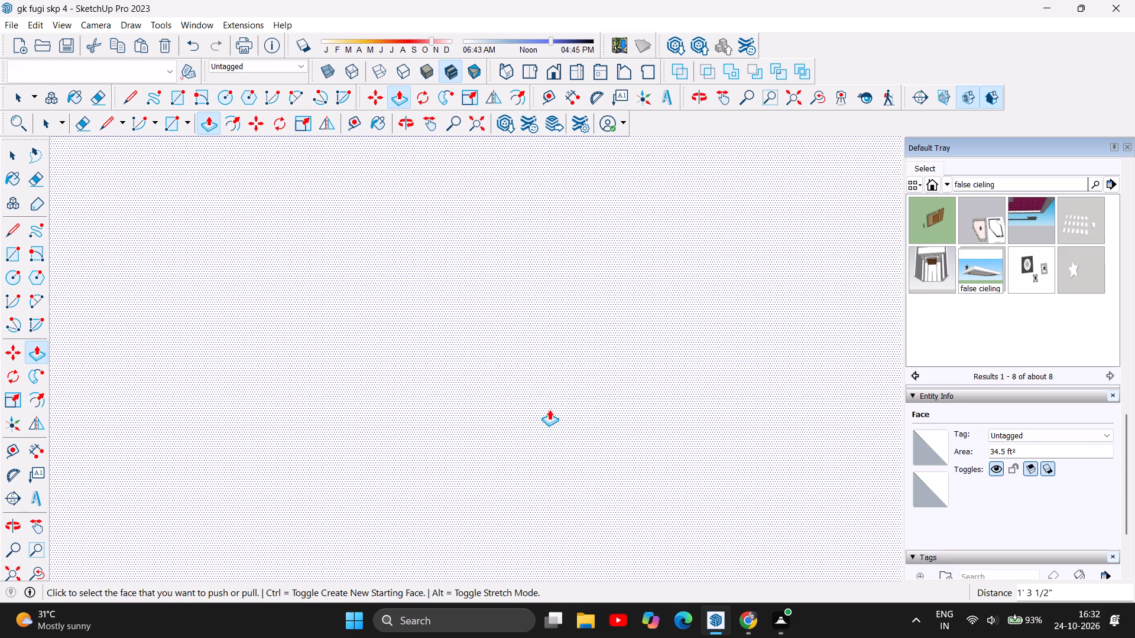
click(405, 129)
scroll(481, 386, down, 3)
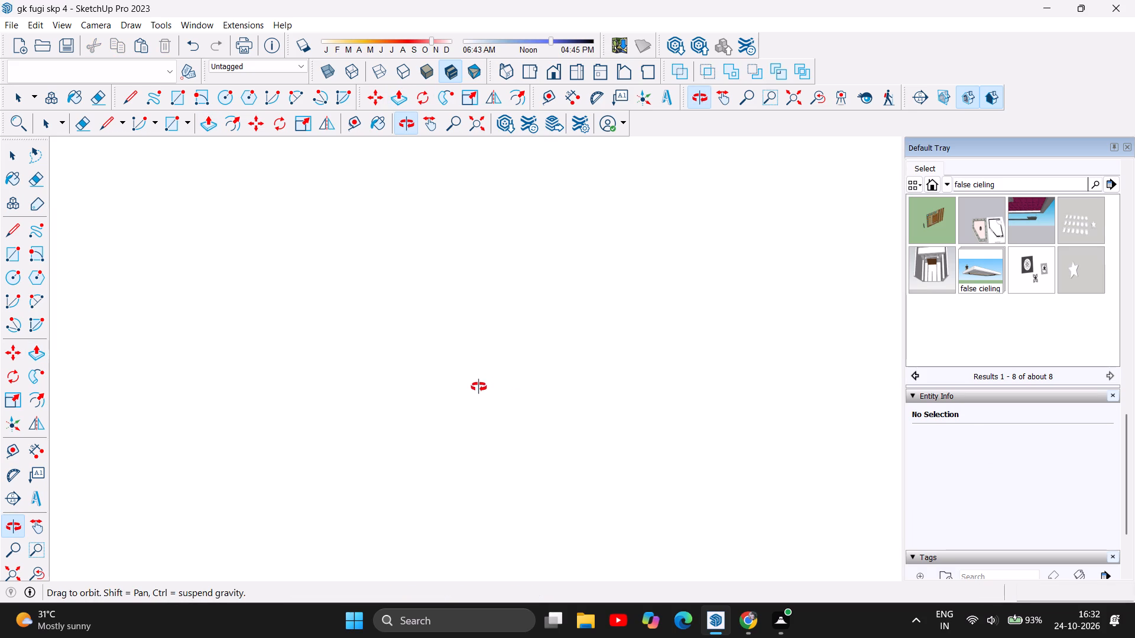
scroll(479, 387, down, 9)
drag(610, 398, 512, 447)
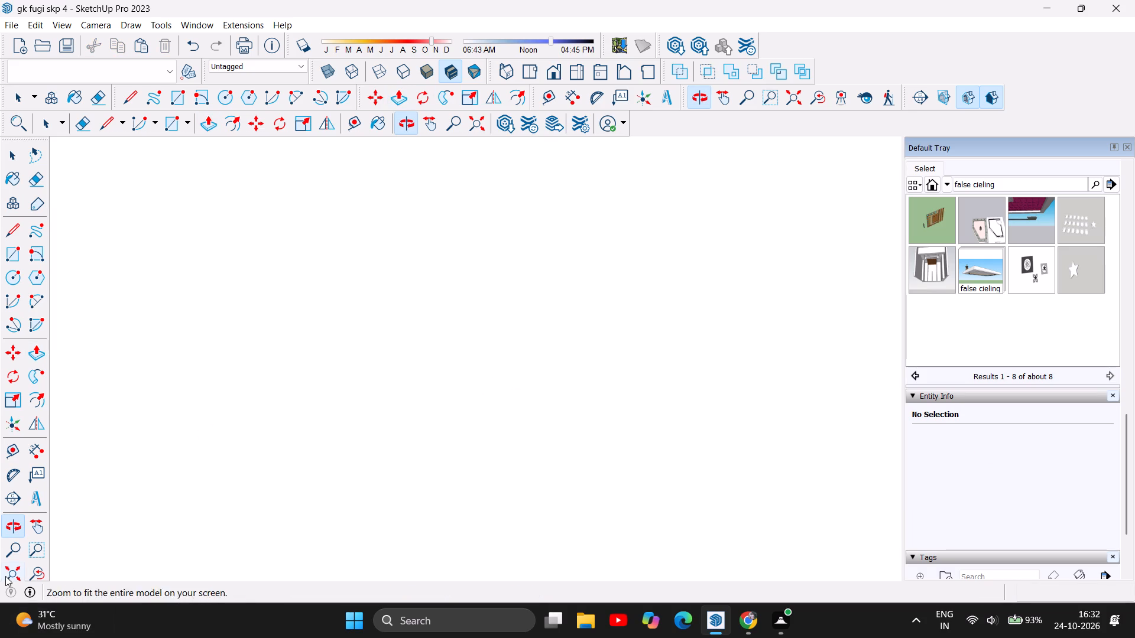
click(10, 571)
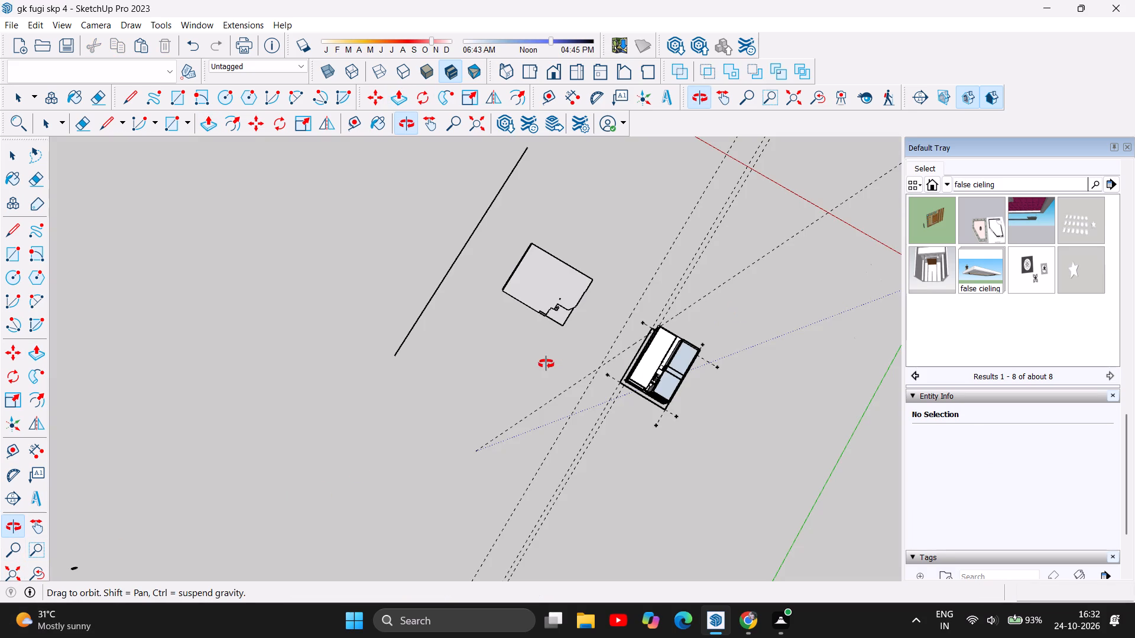
drag(604, 425, 567, 310)
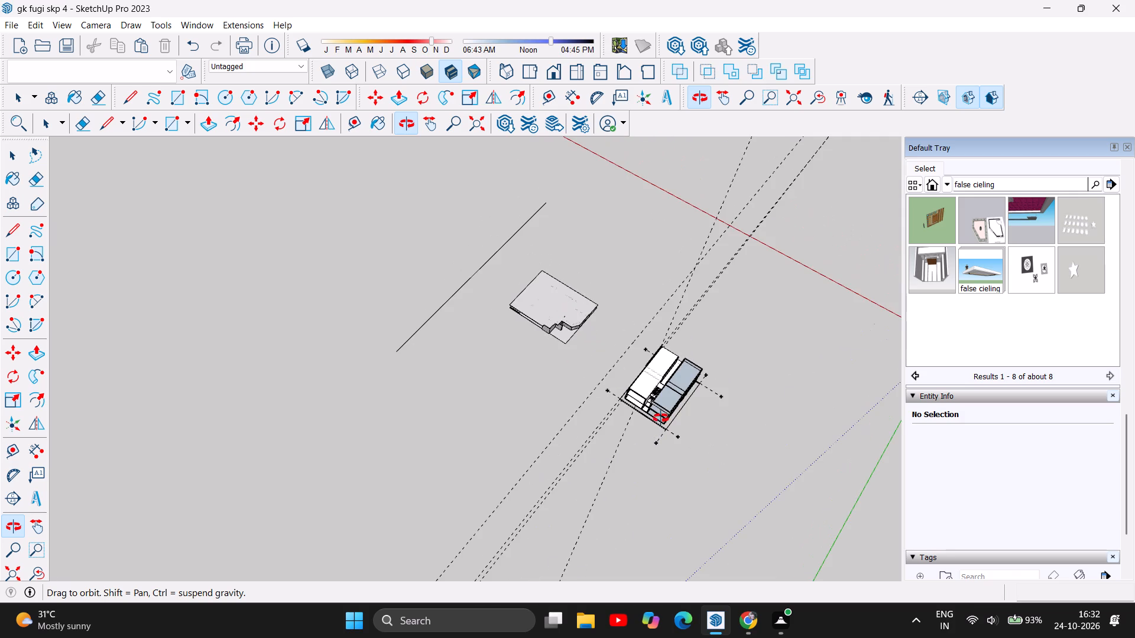
scroll(663, 415, up, 14)
scroll(651, 412, up, 8)
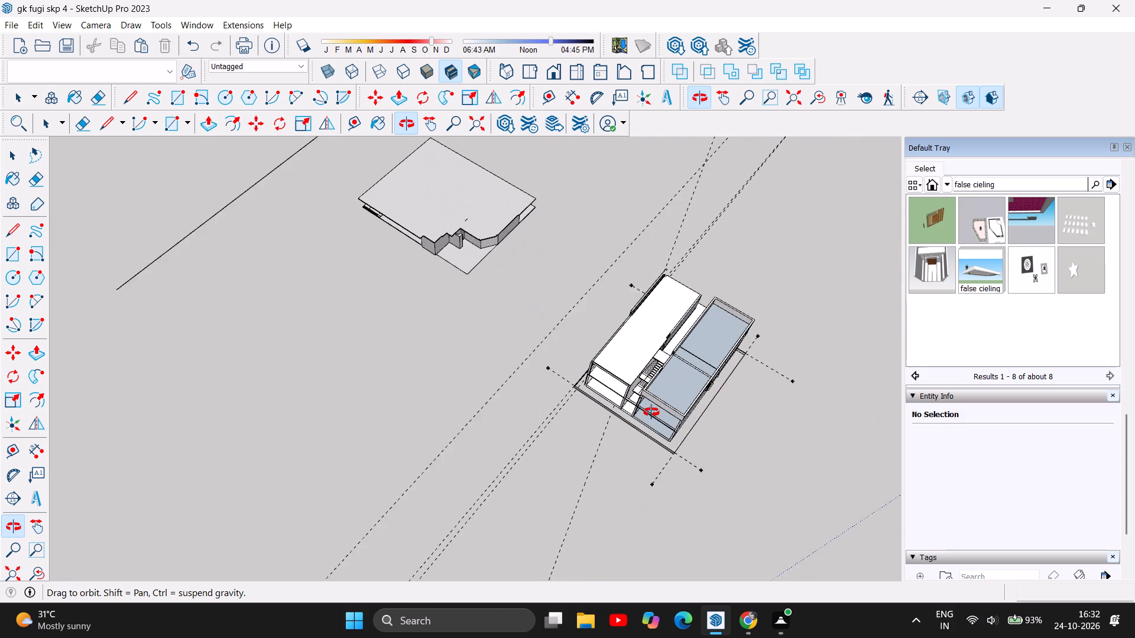
scroll(637, 375, up, 7)
drag(641, 439, 667, 399)
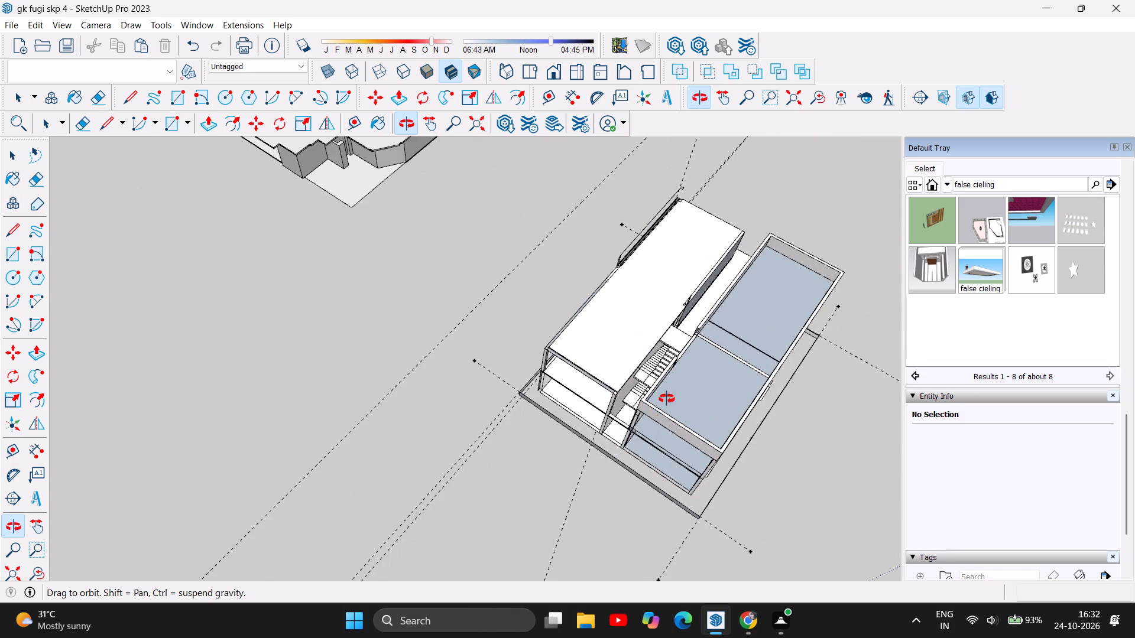
drag(667, 399, 739, 320)
scroll(620, 308, up, 3)
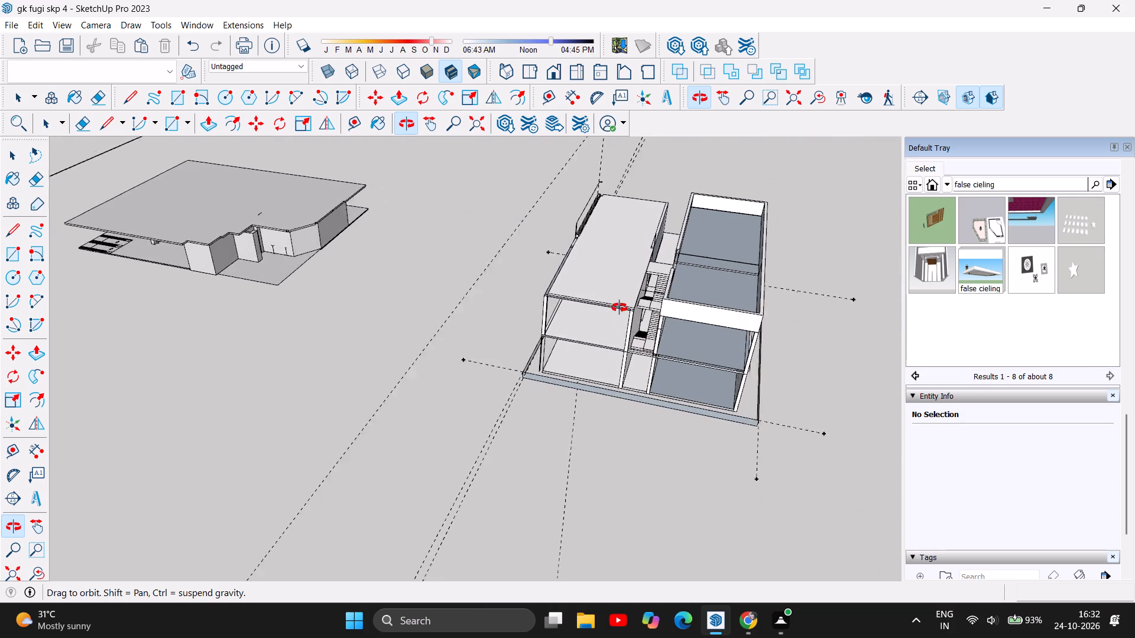
scroll(620, 308, up, 5)
drag(506, 219, 743, 167)
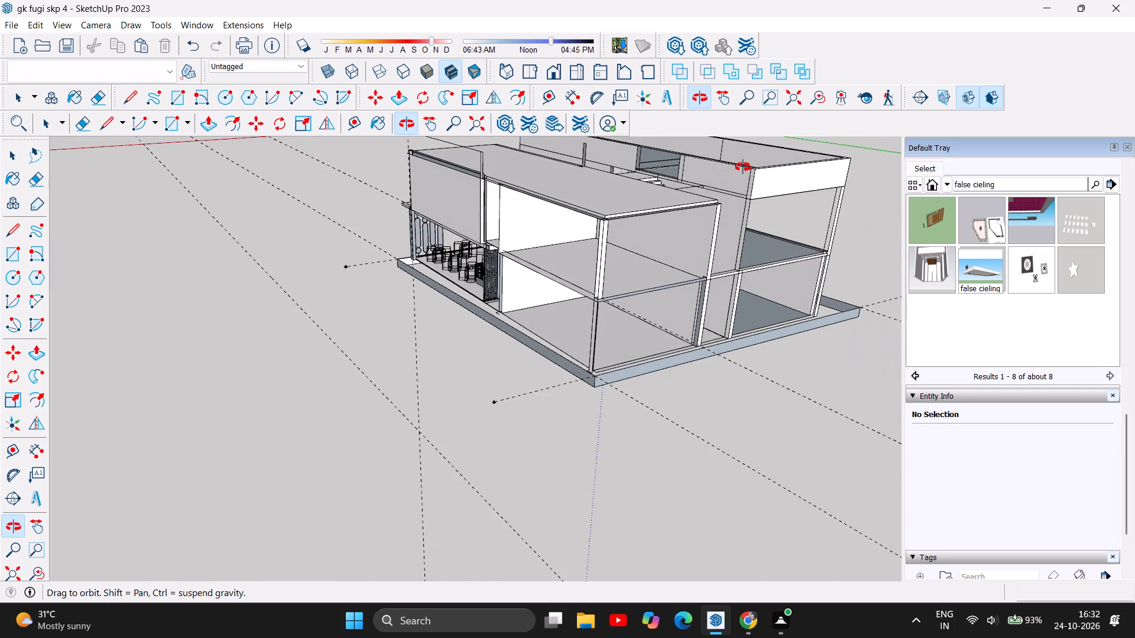
scroll(500, 217, up, 14)
scroll(444, 280, up, 7)
drag(367, 359, 843, 449)
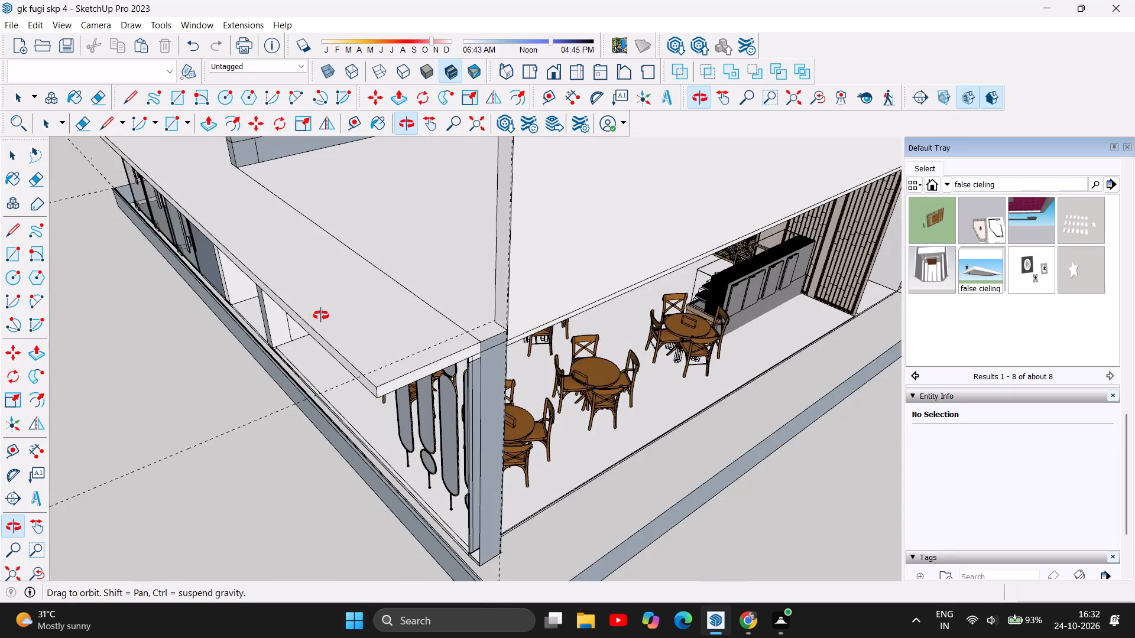
drag(328, 315, 602, 328)
click(606, 327)
scroll(436, 400, down, 6)
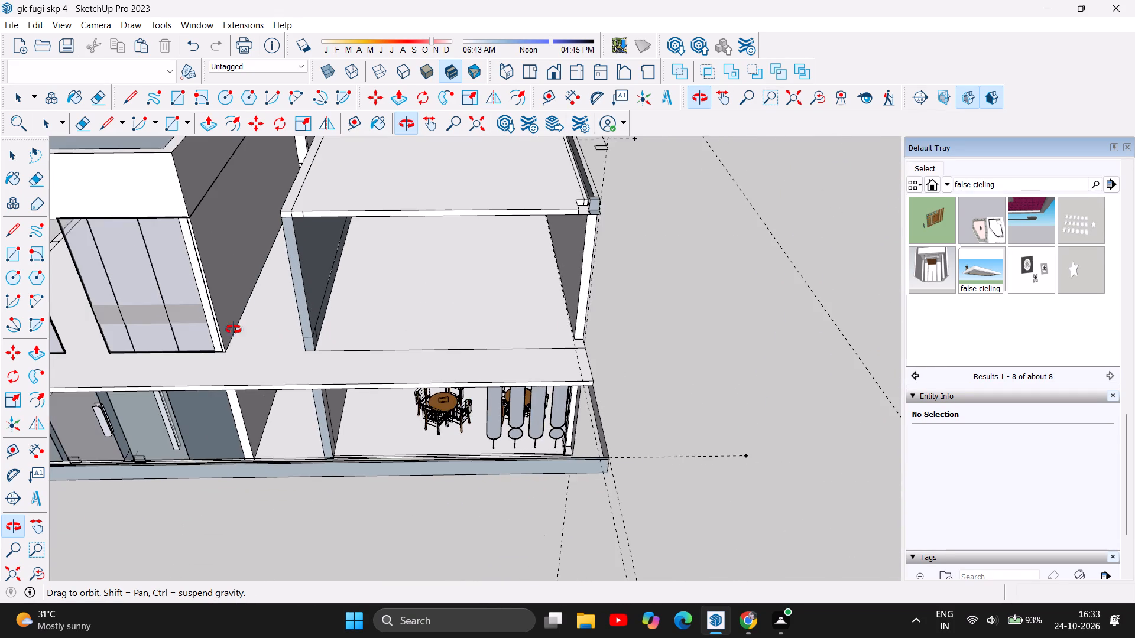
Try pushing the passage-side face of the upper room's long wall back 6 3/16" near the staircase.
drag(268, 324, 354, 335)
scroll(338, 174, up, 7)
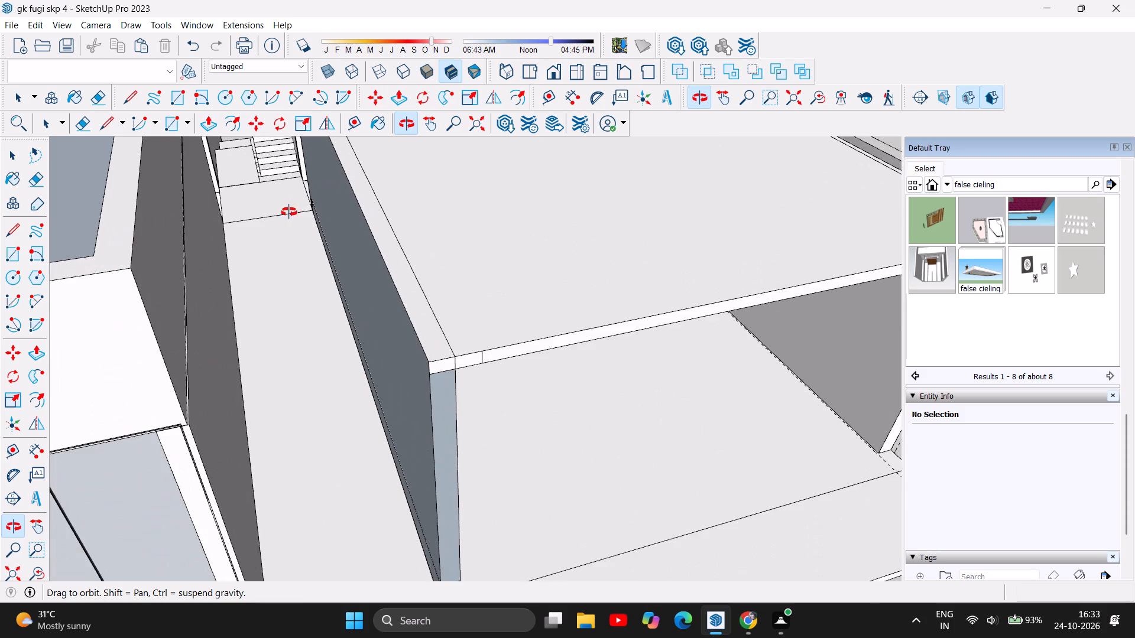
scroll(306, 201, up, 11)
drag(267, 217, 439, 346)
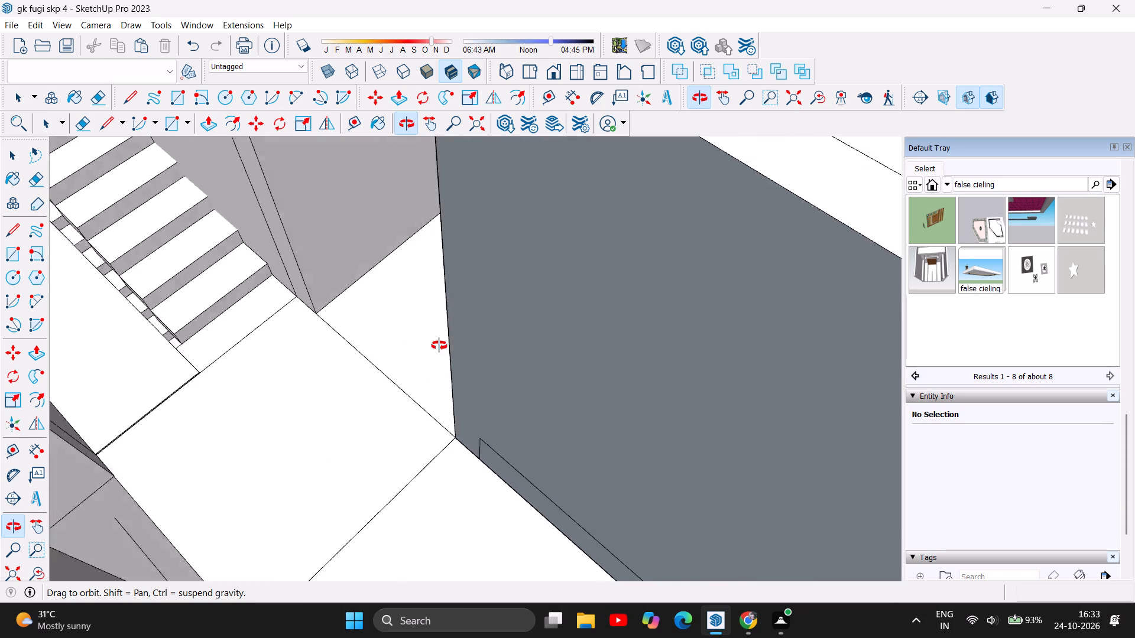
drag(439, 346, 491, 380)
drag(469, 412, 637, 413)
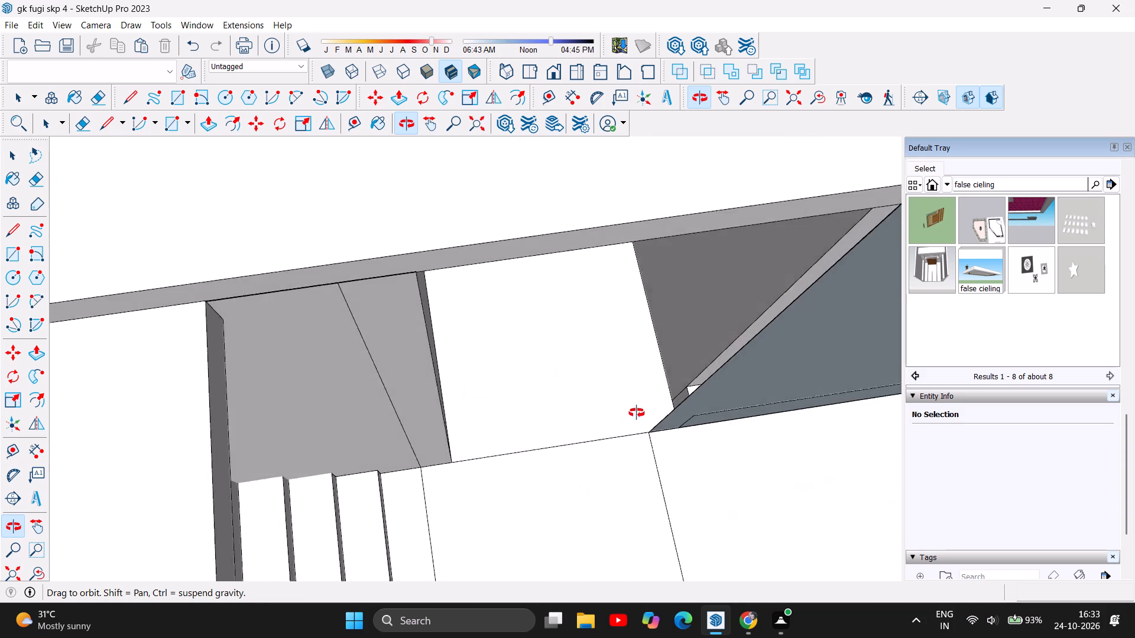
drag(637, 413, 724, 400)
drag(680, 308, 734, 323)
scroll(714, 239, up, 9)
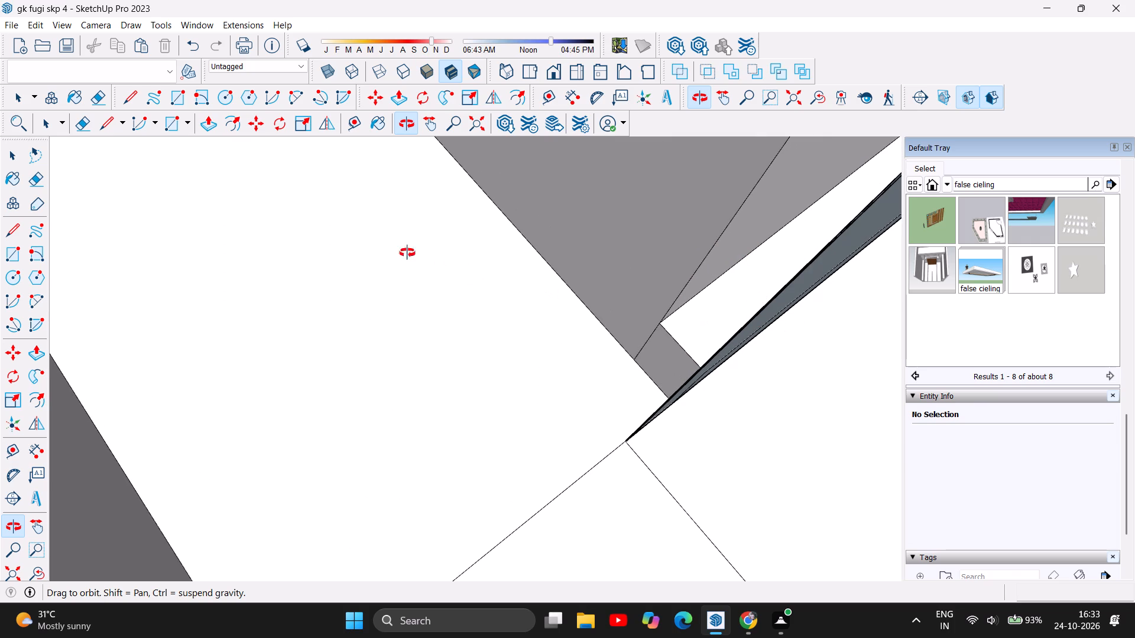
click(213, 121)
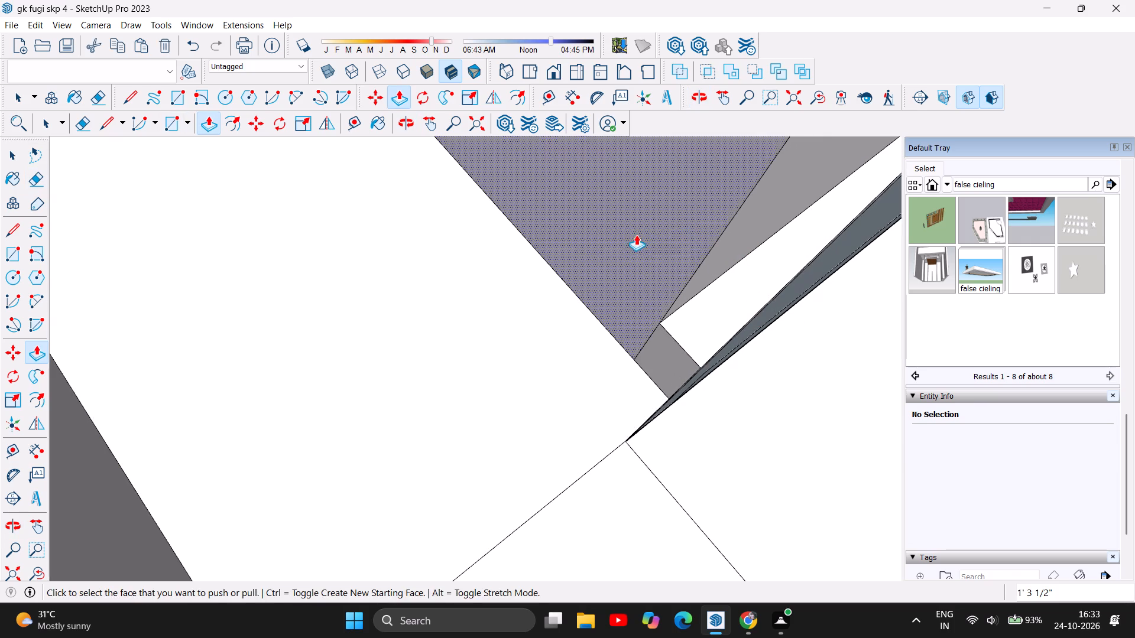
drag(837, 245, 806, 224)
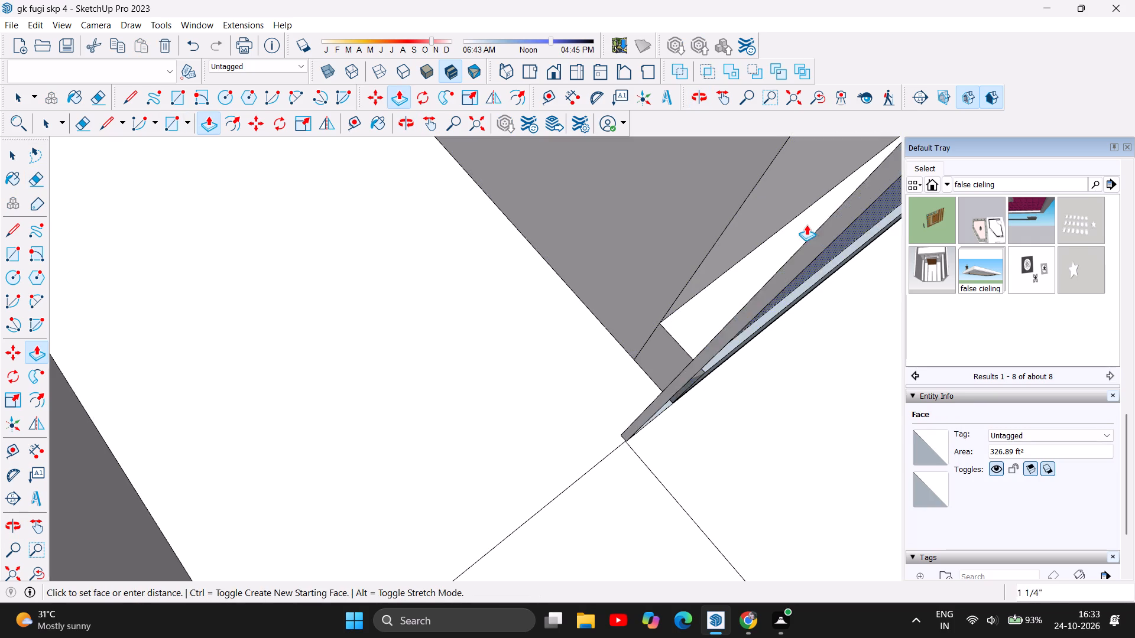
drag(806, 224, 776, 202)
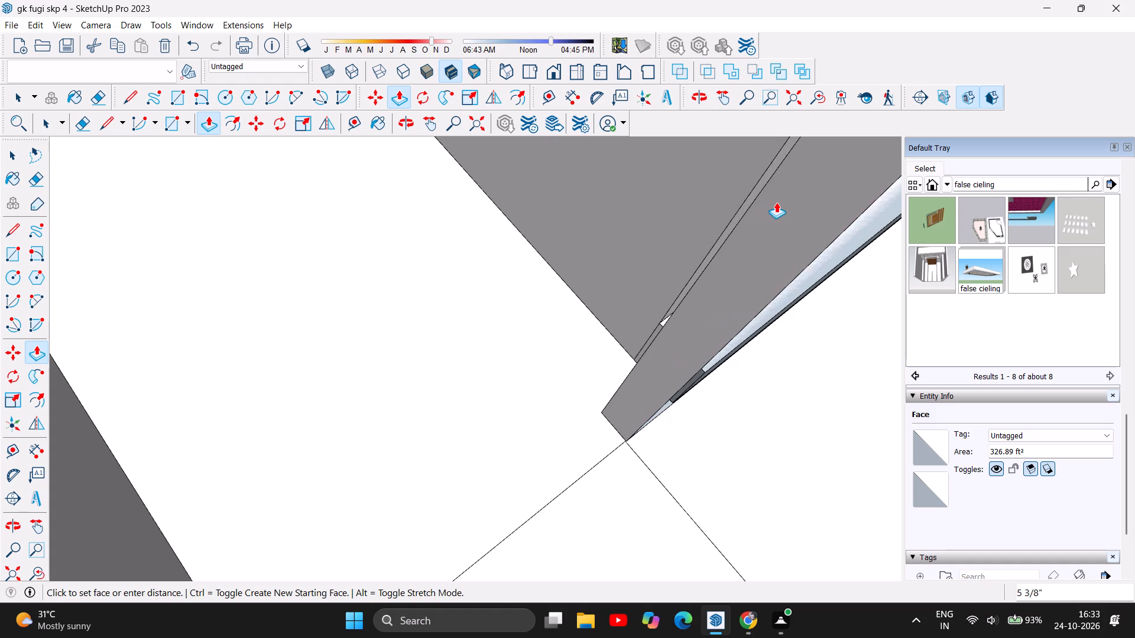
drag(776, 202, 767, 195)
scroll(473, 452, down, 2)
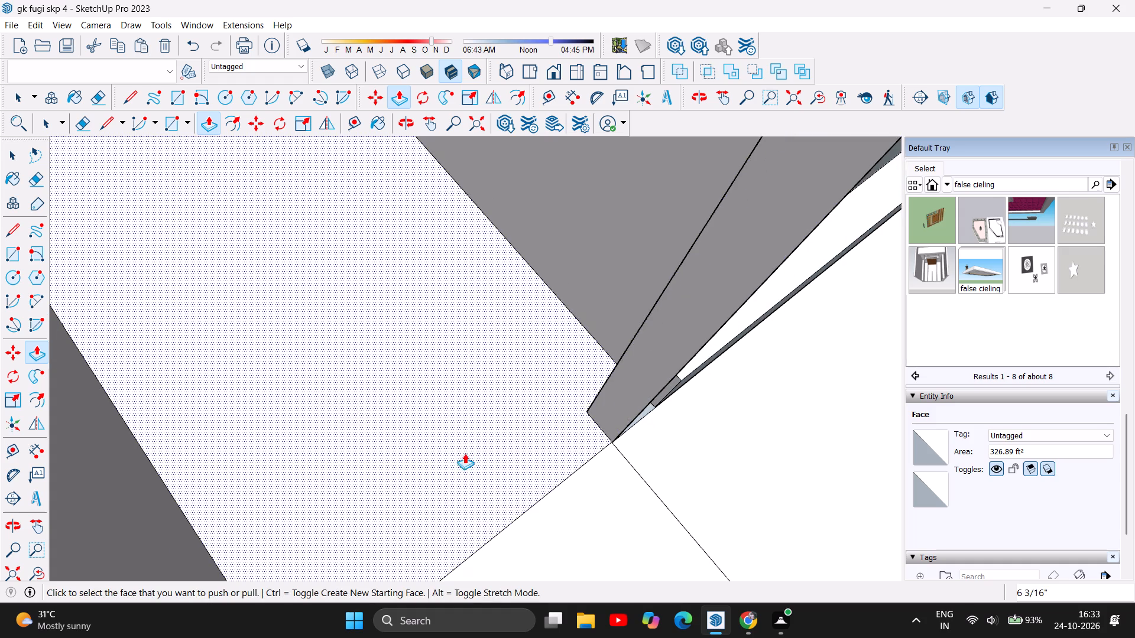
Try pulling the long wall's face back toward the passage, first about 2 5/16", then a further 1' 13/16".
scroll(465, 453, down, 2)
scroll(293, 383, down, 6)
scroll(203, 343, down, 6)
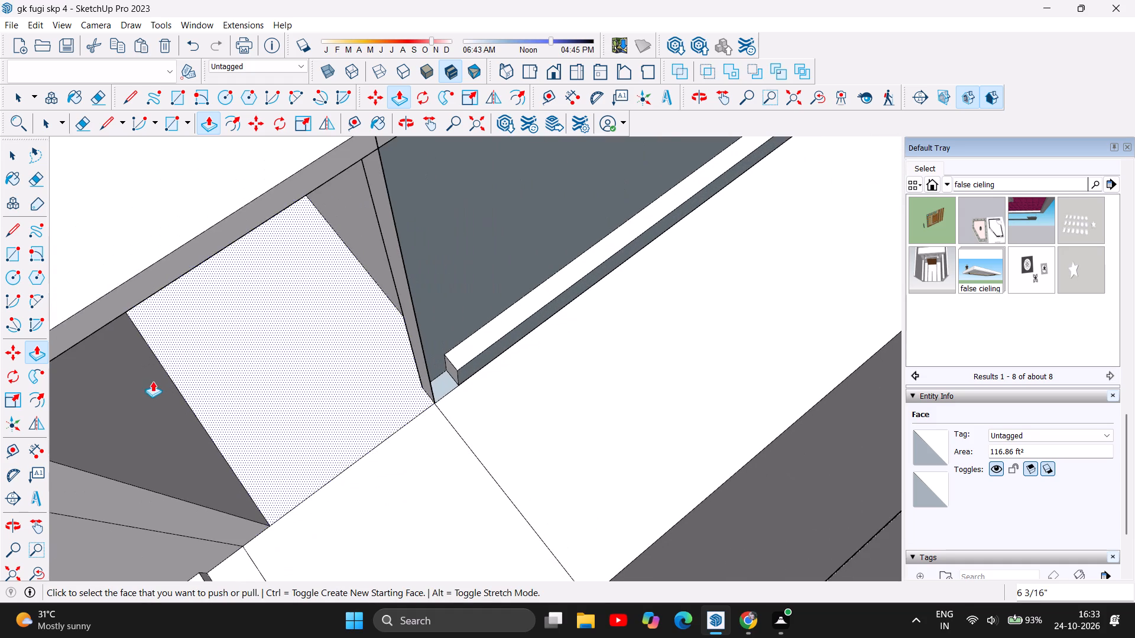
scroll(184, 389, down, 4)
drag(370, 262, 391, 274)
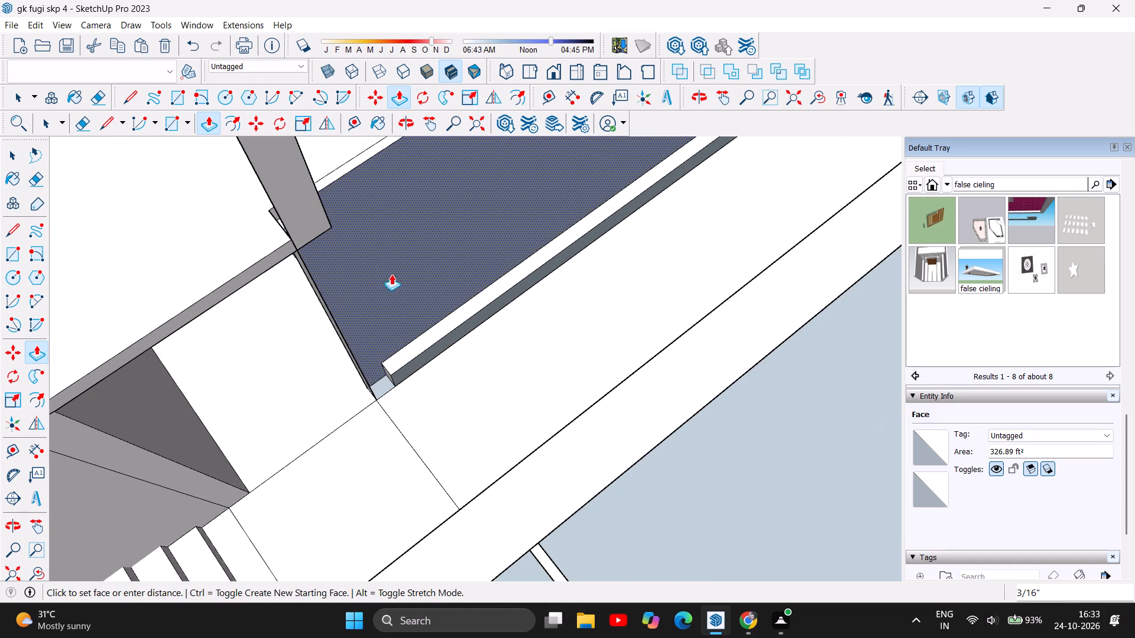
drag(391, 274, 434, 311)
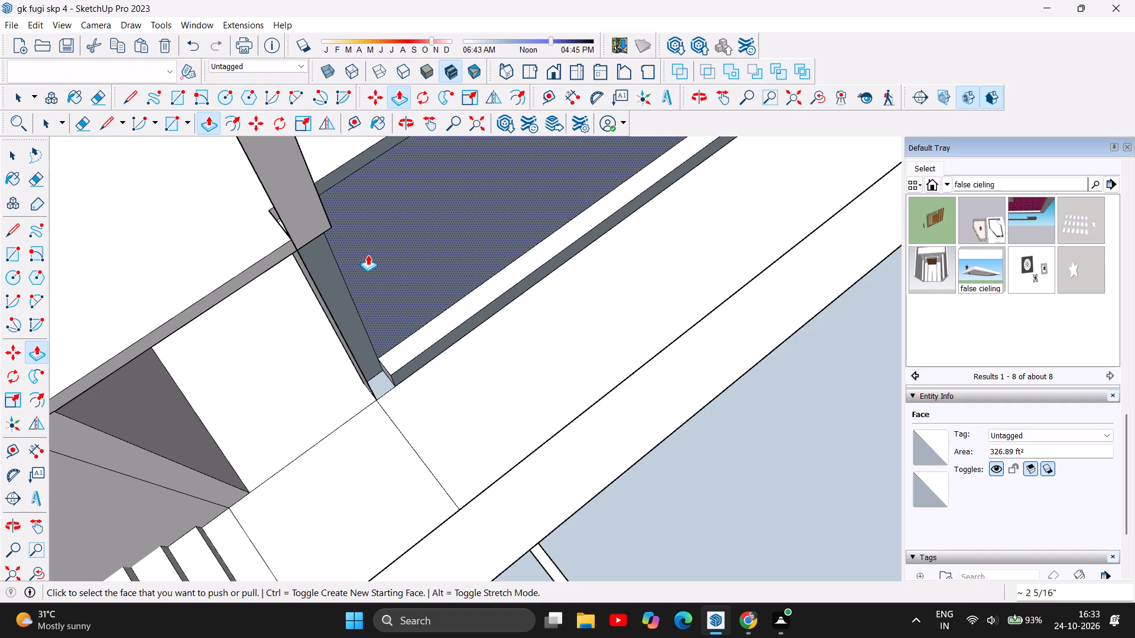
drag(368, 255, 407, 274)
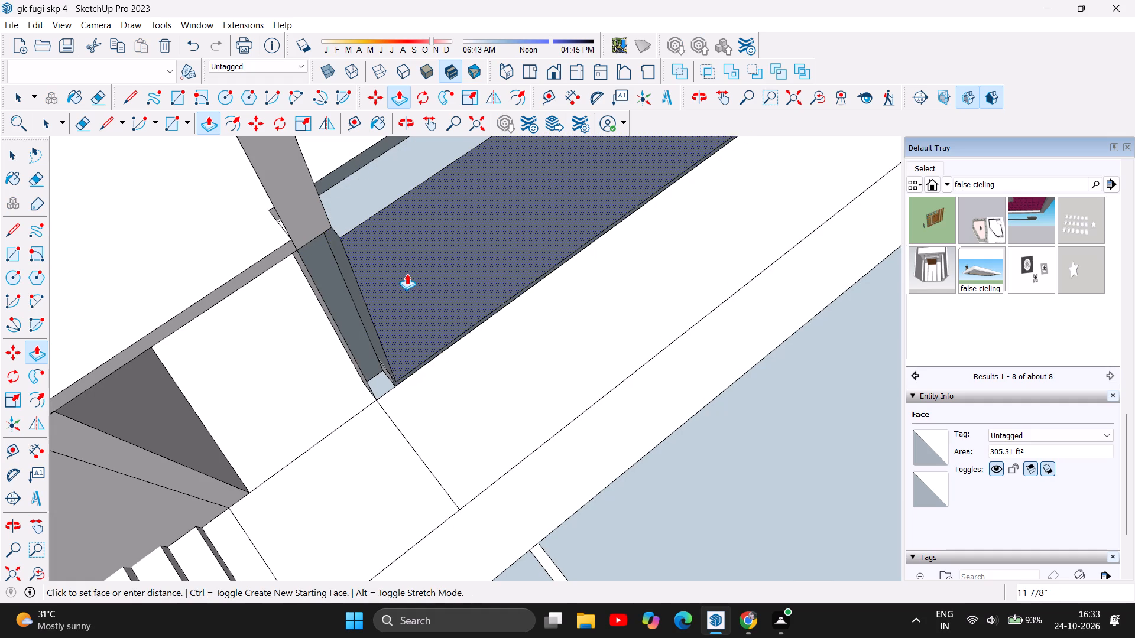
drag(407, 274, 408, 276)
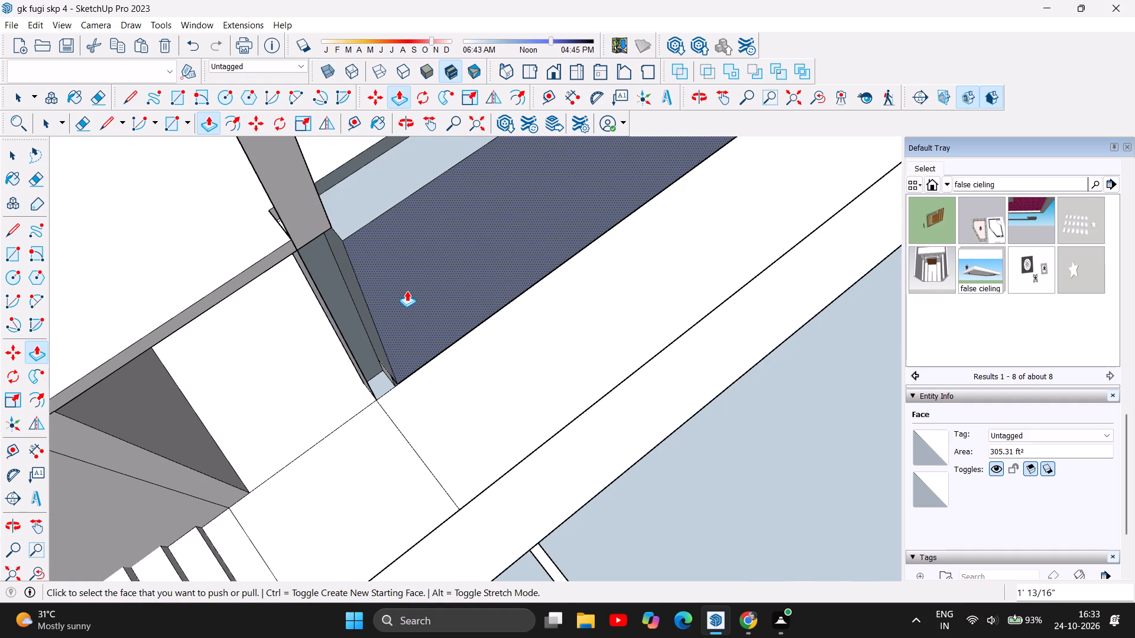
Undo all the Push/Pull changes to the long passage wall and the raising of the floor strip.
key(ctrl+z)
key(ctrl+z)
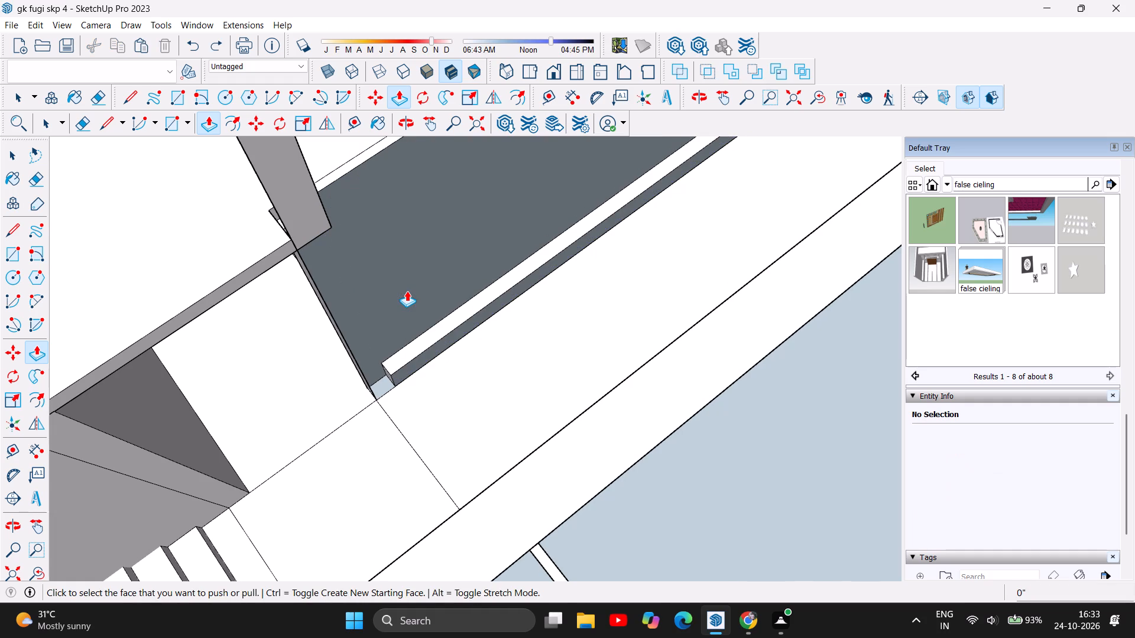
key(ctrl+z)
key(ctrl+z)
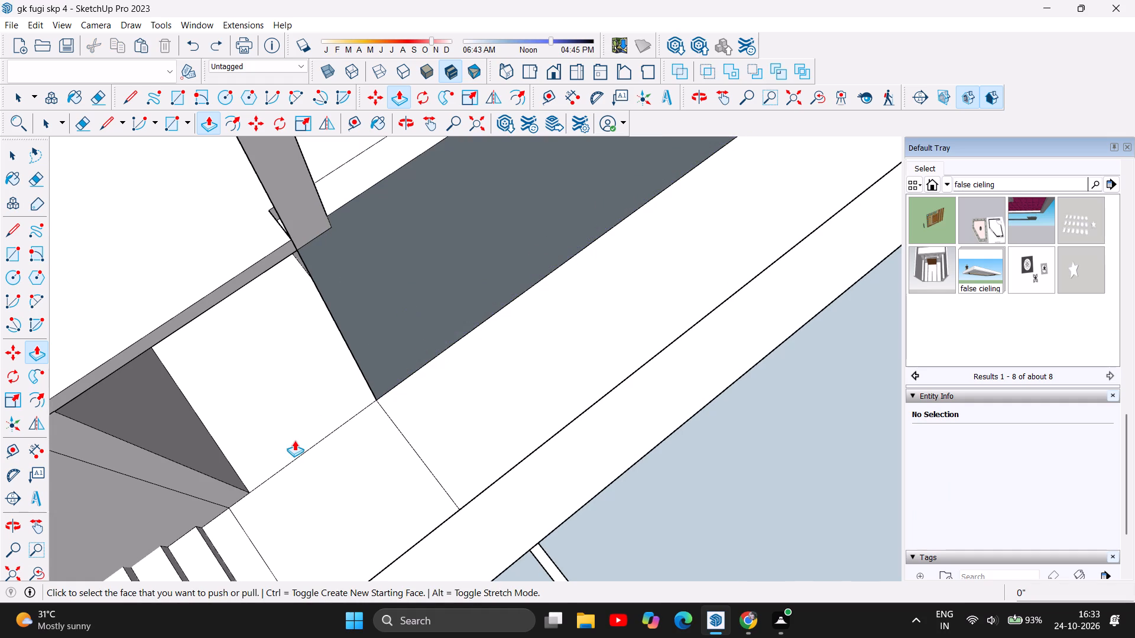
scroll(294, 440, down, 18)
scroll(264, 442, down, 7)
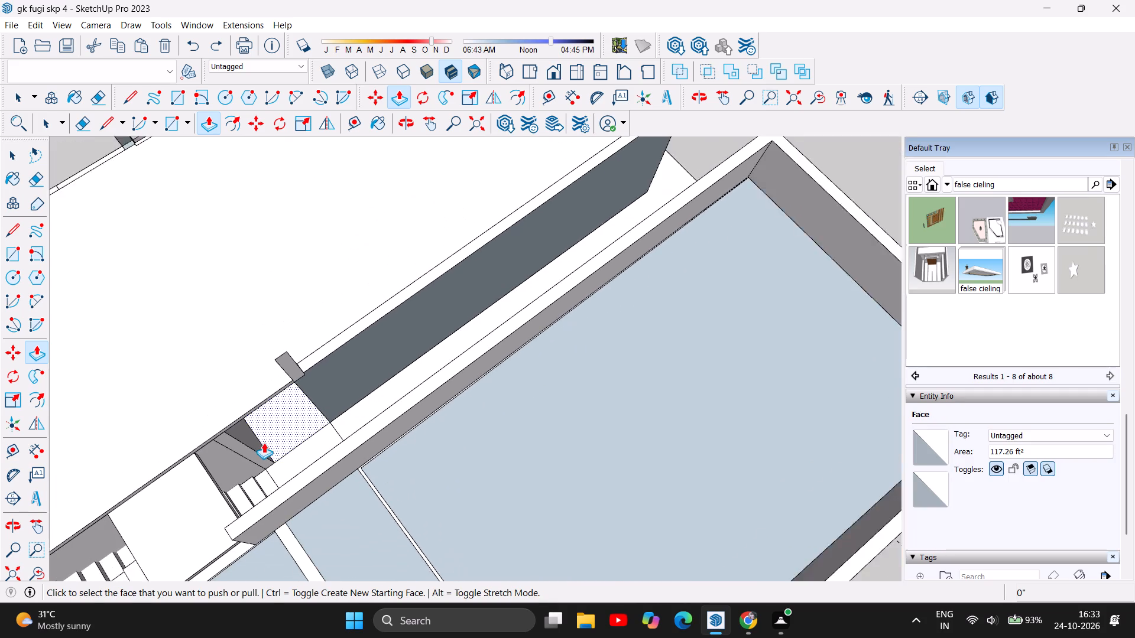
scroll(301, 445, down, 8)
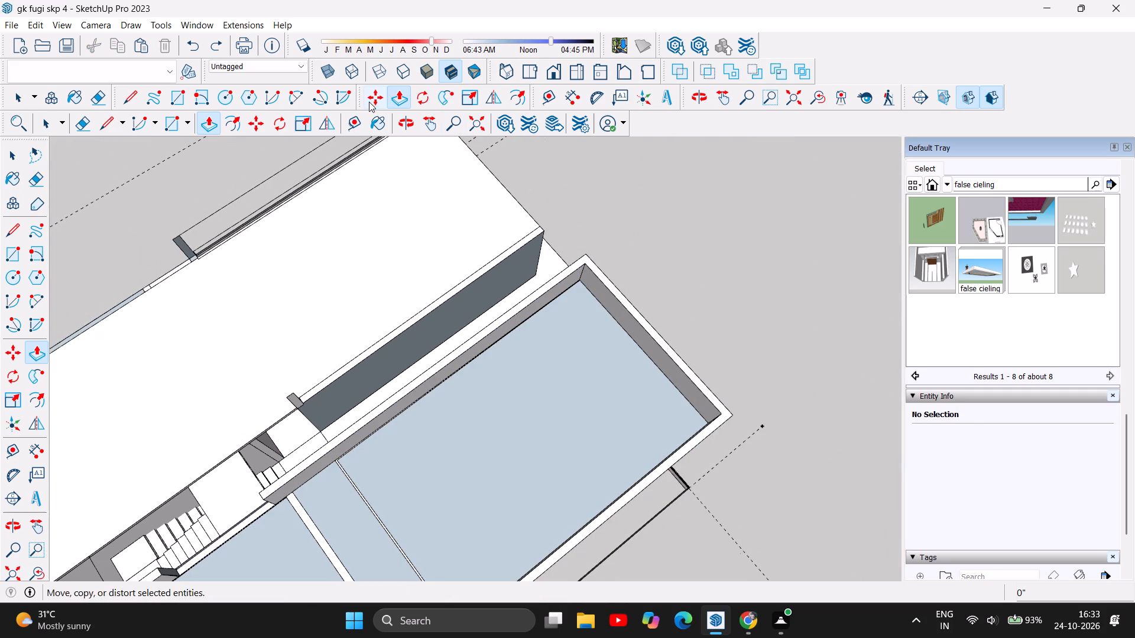
Examine the whole building from above and from the front, and the gap between the long passage wall and the staircase.
click(411, 126)
drag(645, 269, 488, 265)
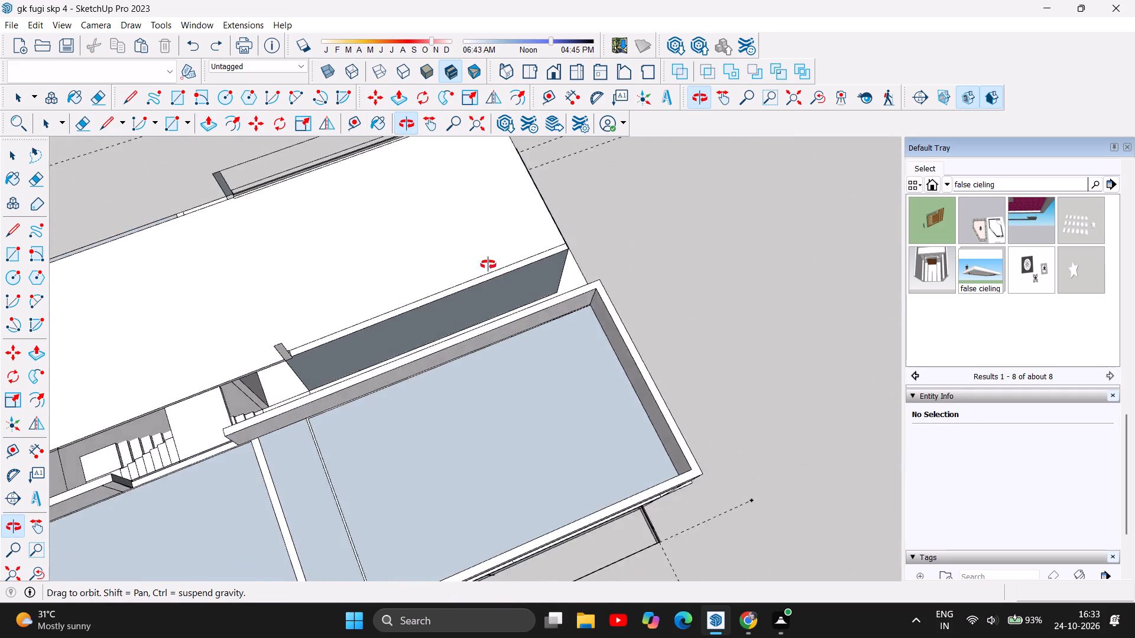
drag(488, 265, 0, 146)
drag(551, 483, 392, 301)
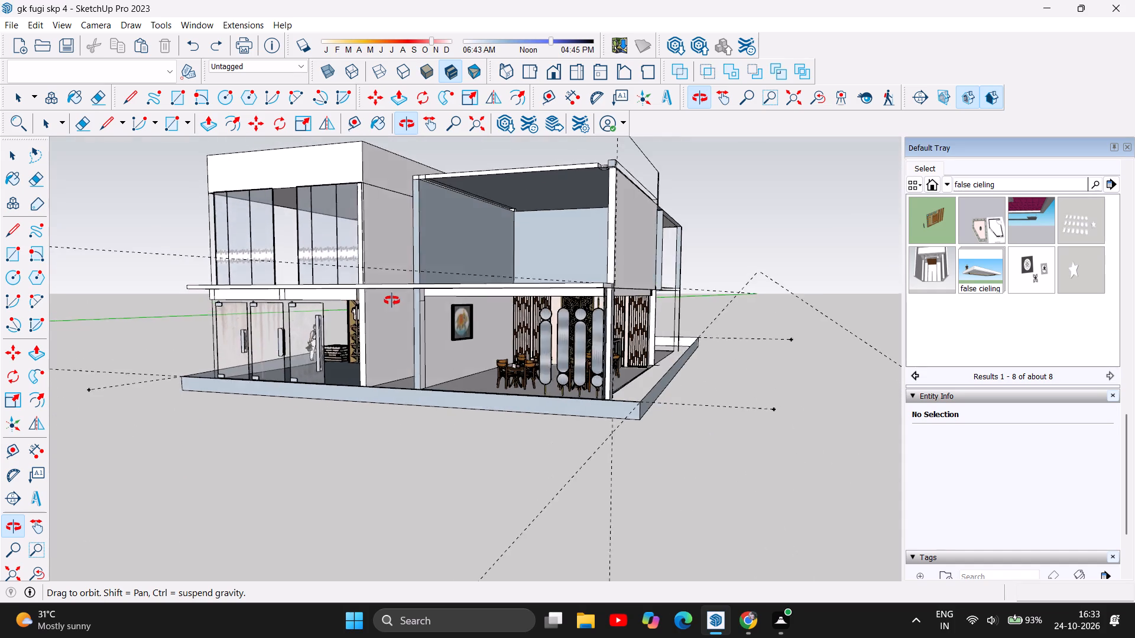
drag(392, 301, 459, 348)
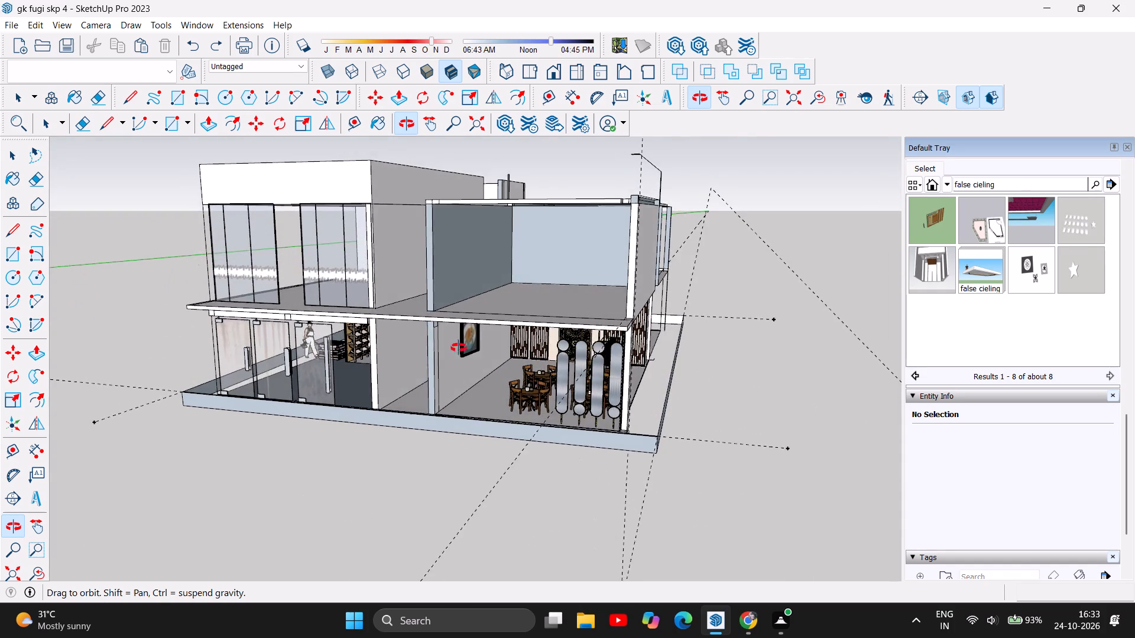
drag(459, 348, 578, 398)
scroll(506, 193, up, 5)
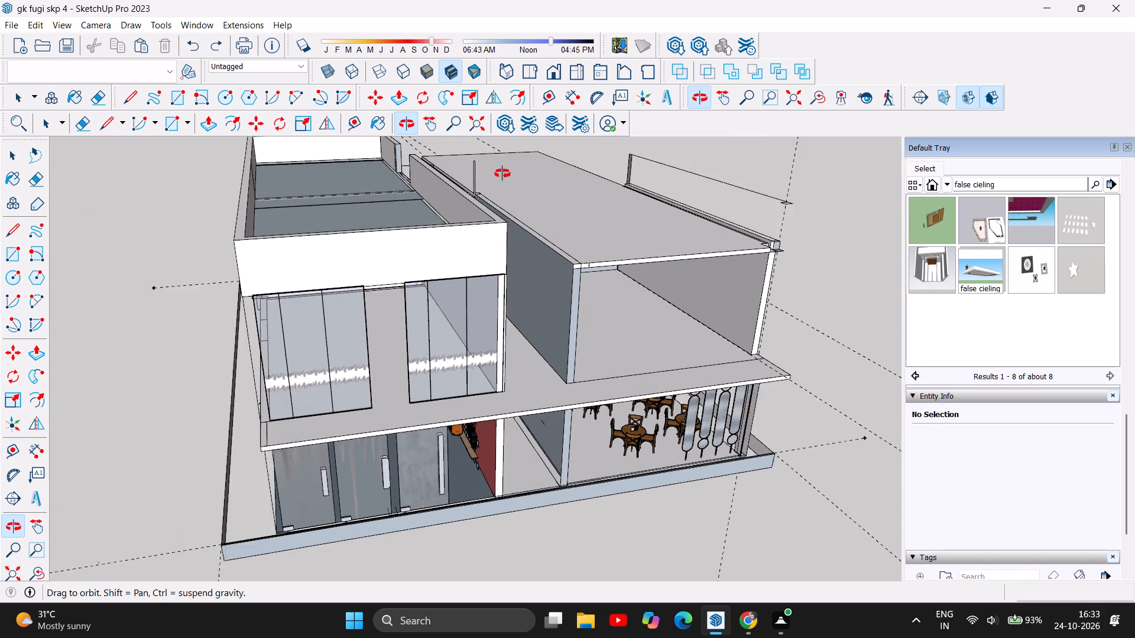
scroll(502, 174, up, 3)
scroll(478, 134, down, 1)
scroll(468, 150, up, 2)
scroll(465, 172, down, 5)
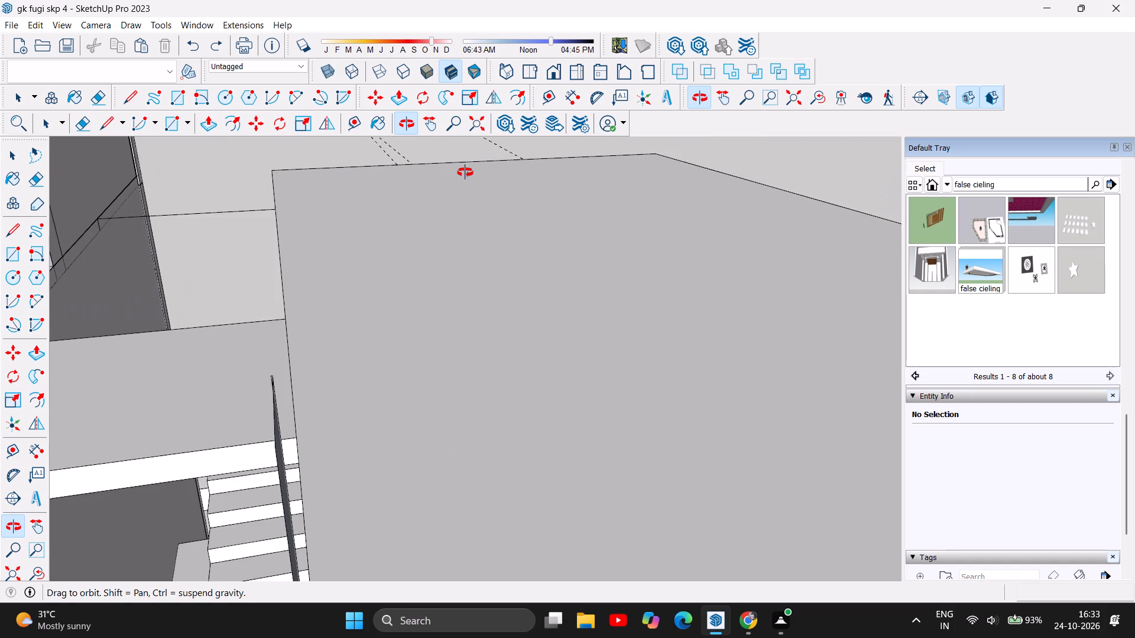
scroll(465, 172, down, 4)
drag(401, 314, 677, 431)
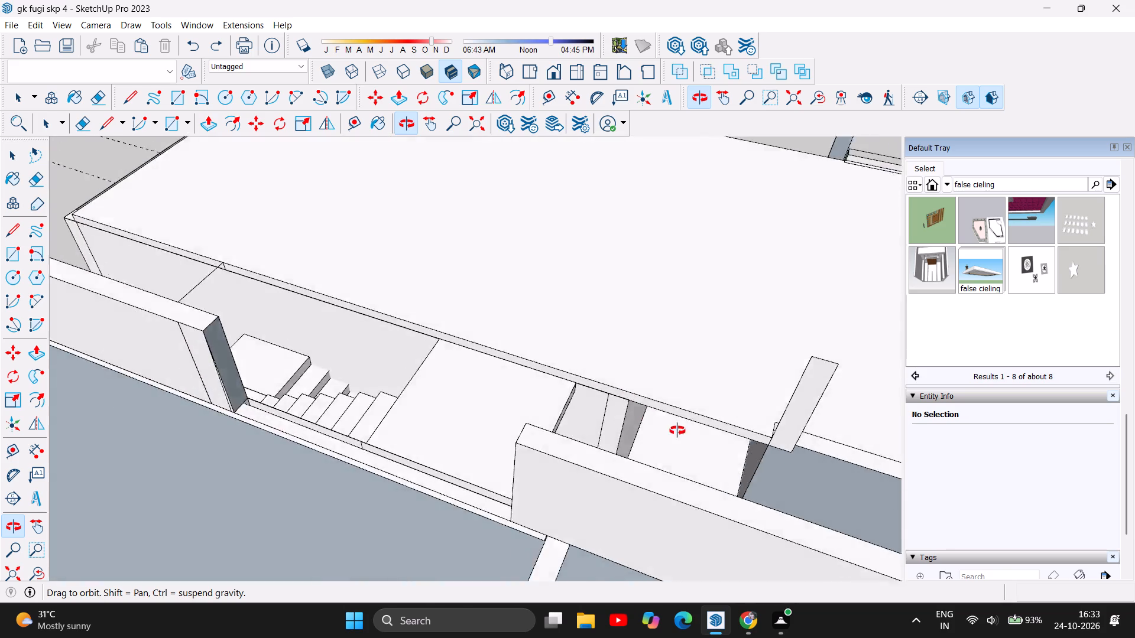
drag(677, 431, 967, 379)
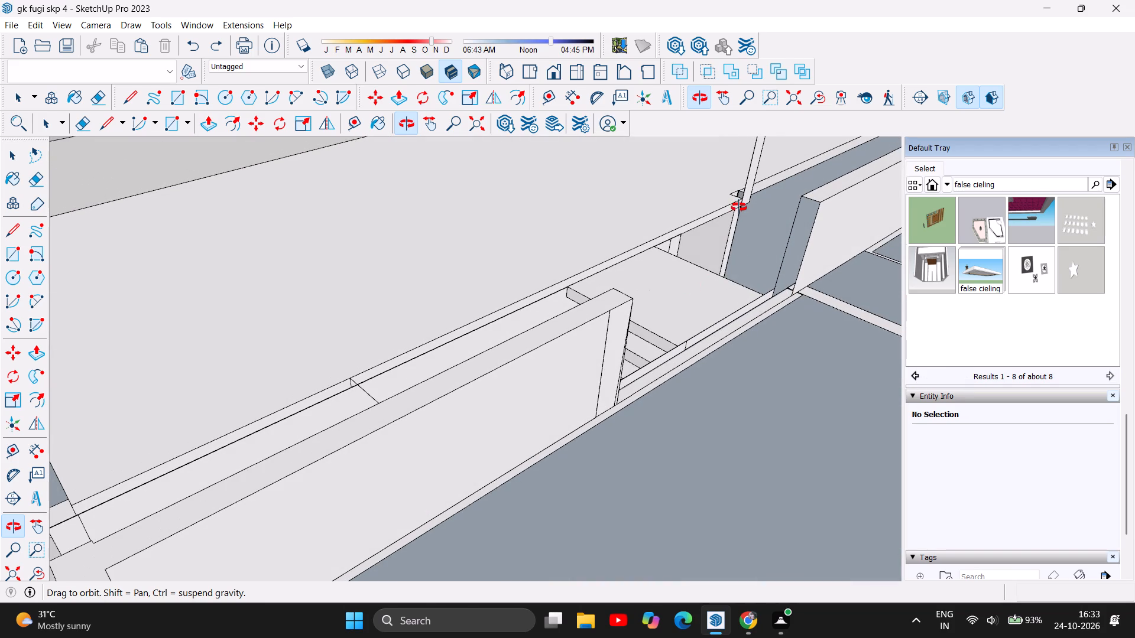
scroll(740, 207, up, 11)
drag(706, 212, 712, 237)
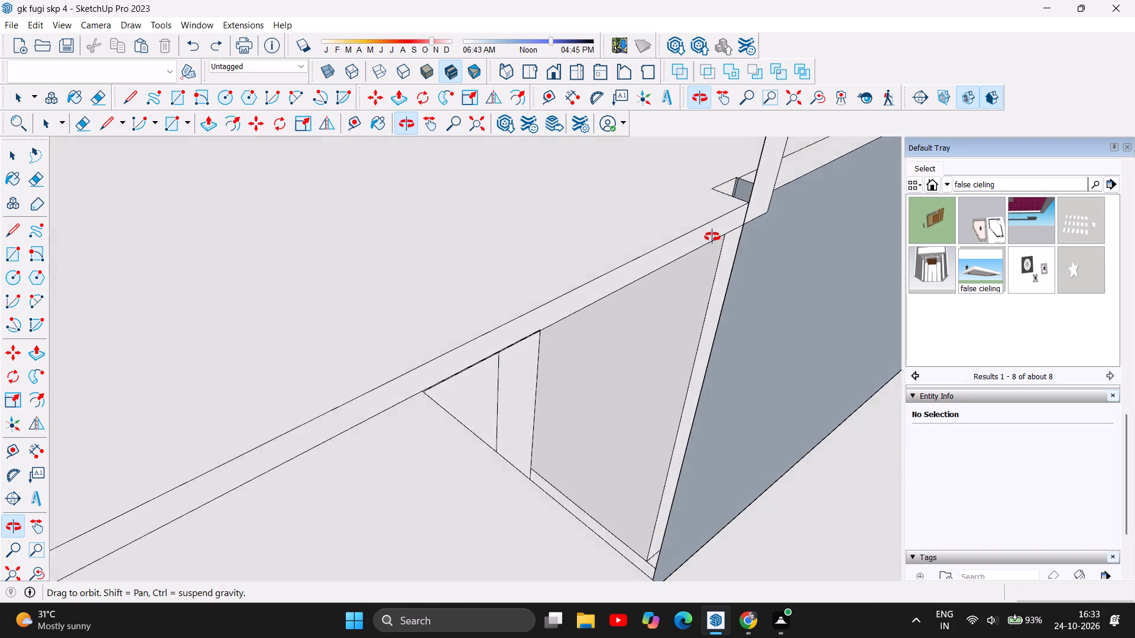
drag(712, 237, 743, 325)
scroll(755, 154, up, 3)
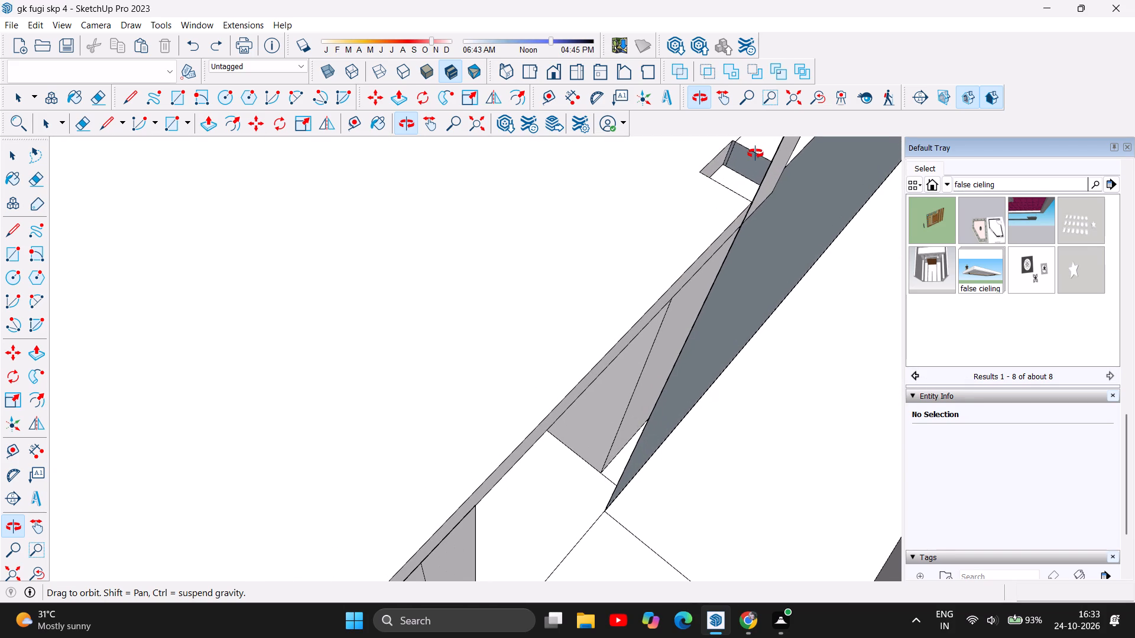
drag(624, 497, 655, 496)
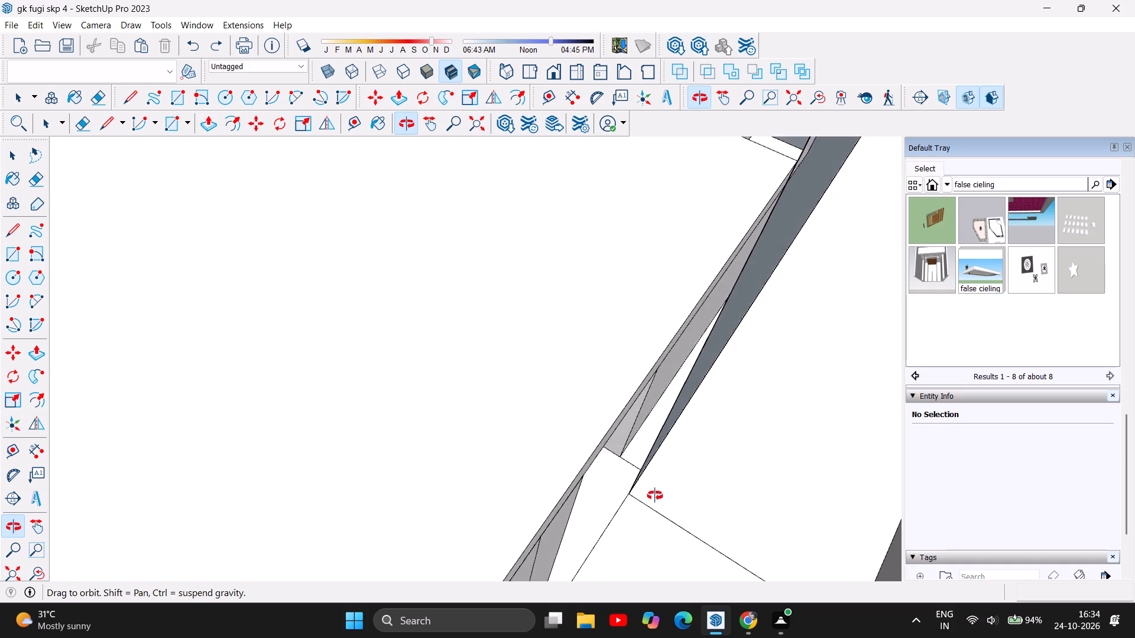
drag(655, 496, 653, 490)
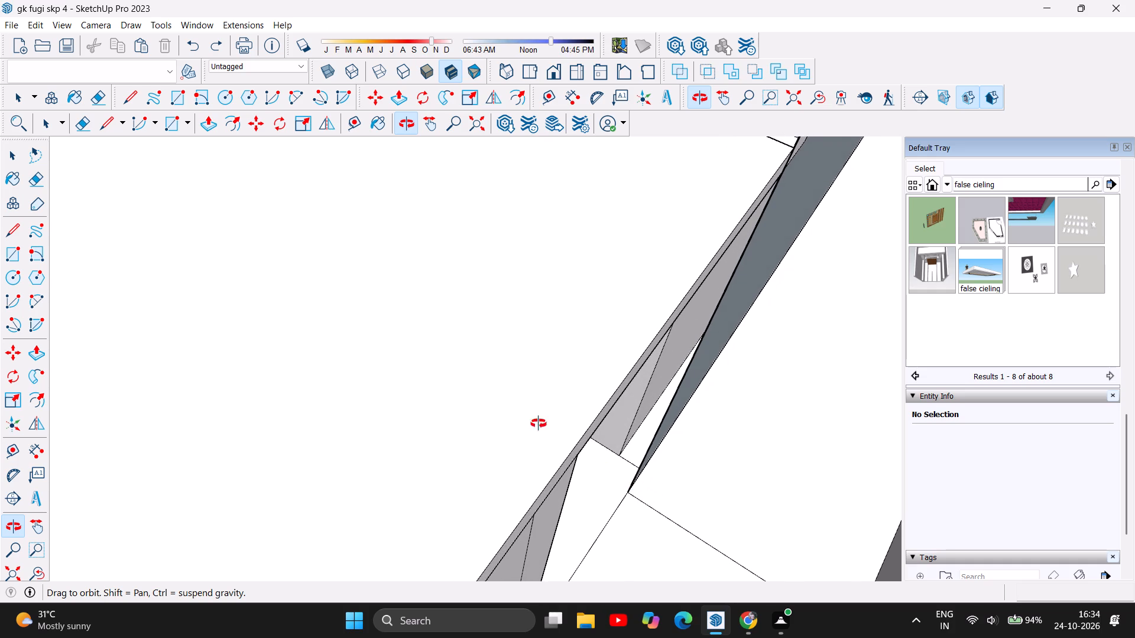
Push/Pull the narrow strip face beside the long passage wall near the staircase by about 11' 5".
click(214, 128)
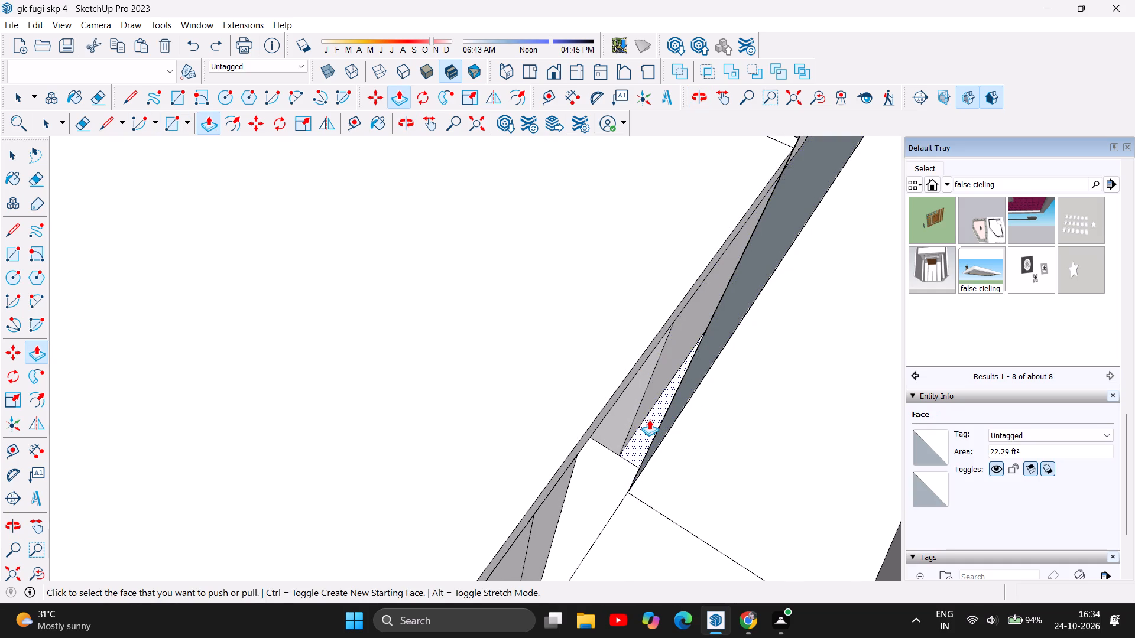
drag(649, 419, 730, 222)
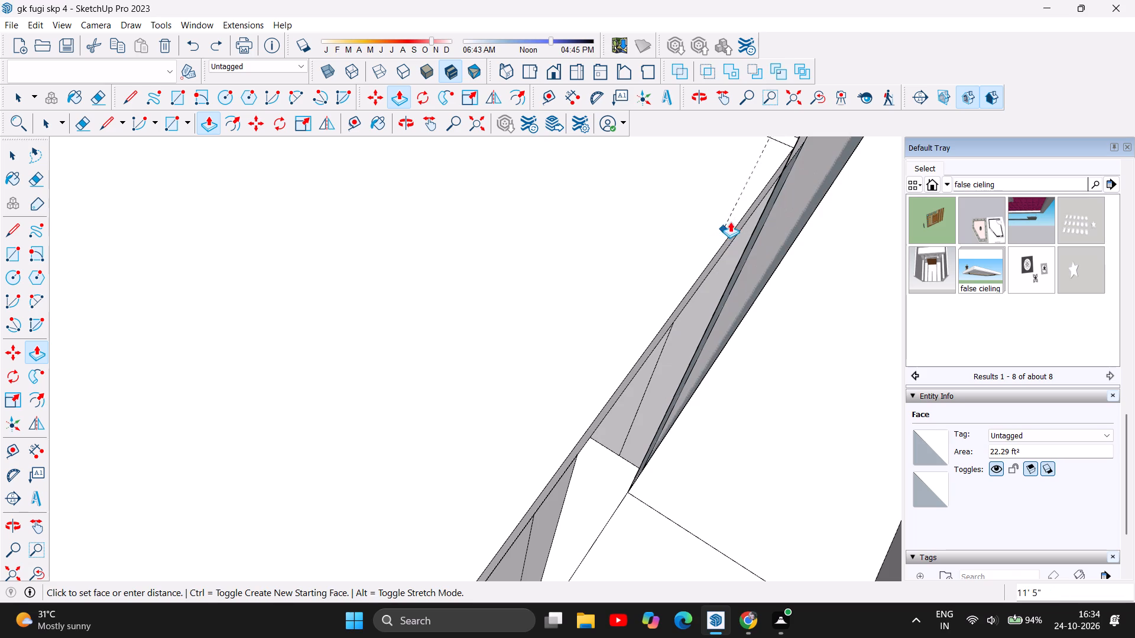
drag(730, 222, 789, 121)
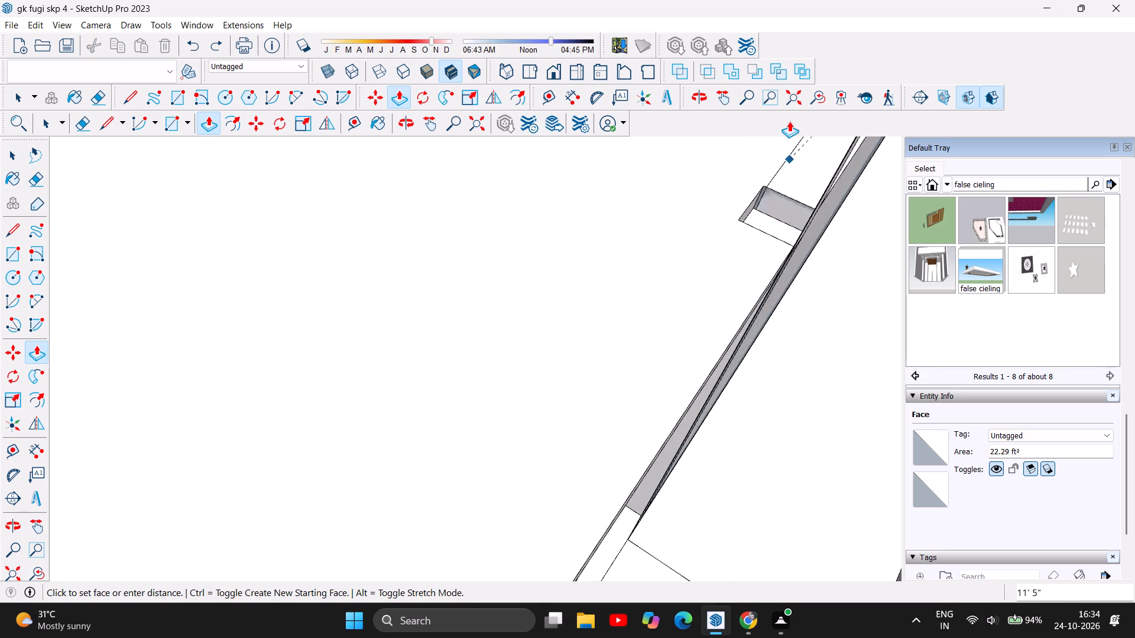
drag(789, 121, 786, 136)
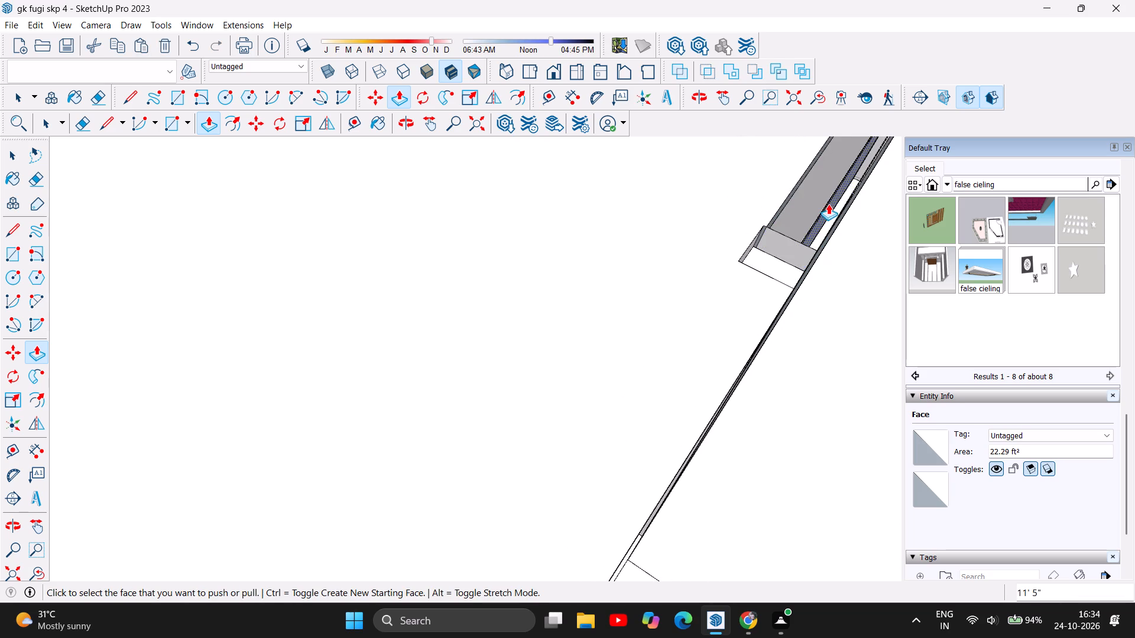
Push/Pull the narrow strip face beyond the wall's end block by about 1' 11 11/16".
scroll(829, 204, up, 4)
drag(822, 232, 823, 230)
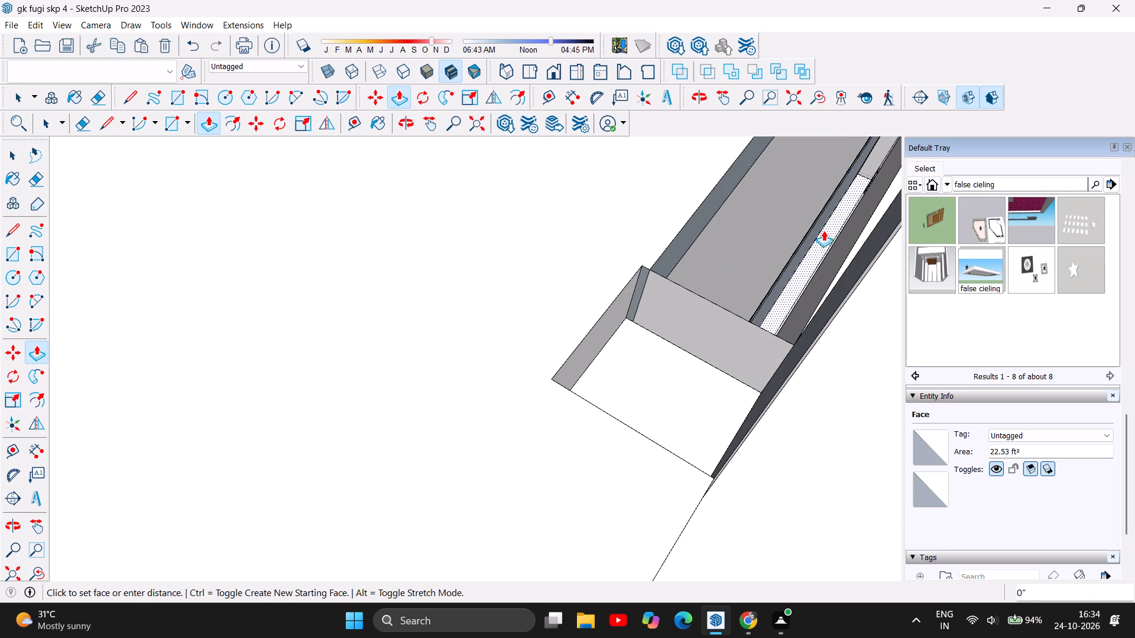
drag(823, 230, 866, 92)
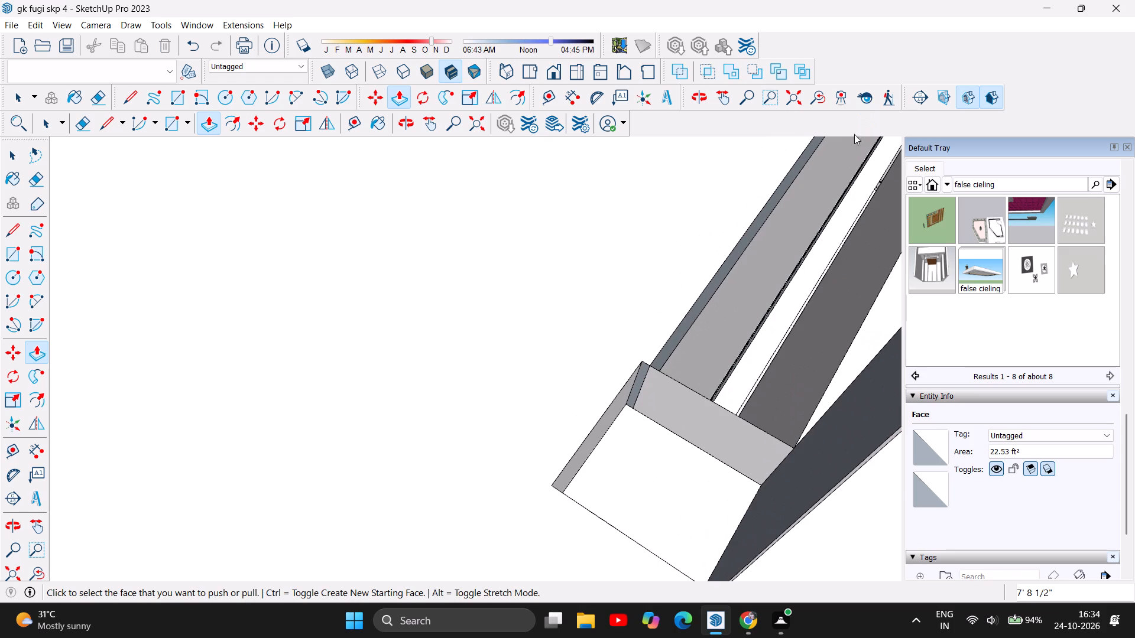
drag(745, 369, 819, 226)
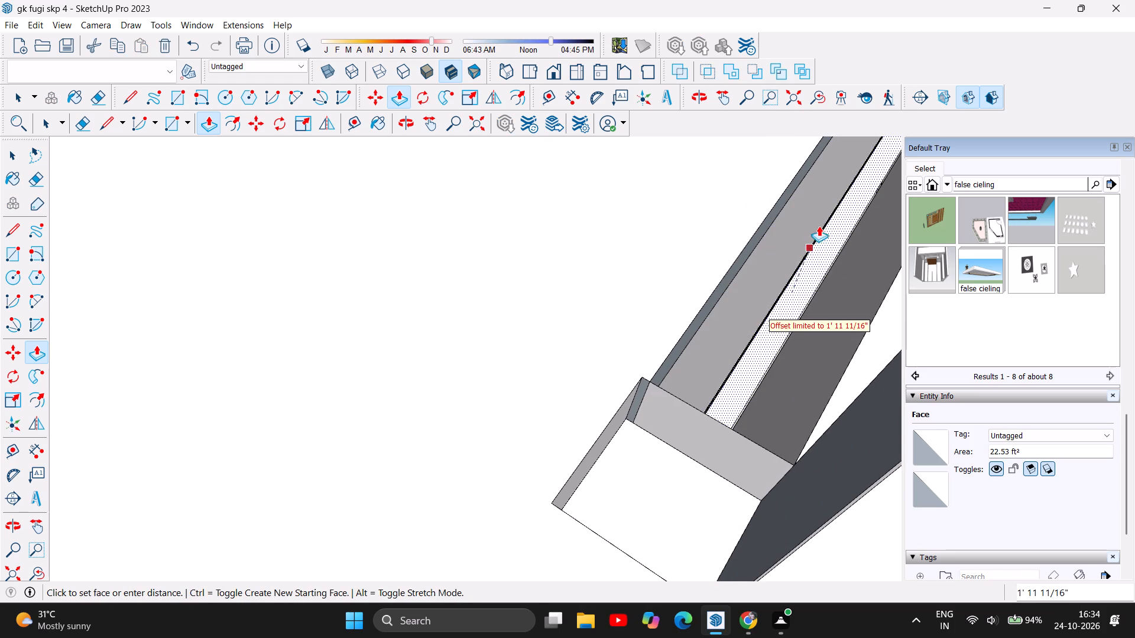
drag(819, 226, 829, 213)
Push/Pull the recessed face of the wall's end block by about 4 3/4".
drag(643, 467, 661, 401)
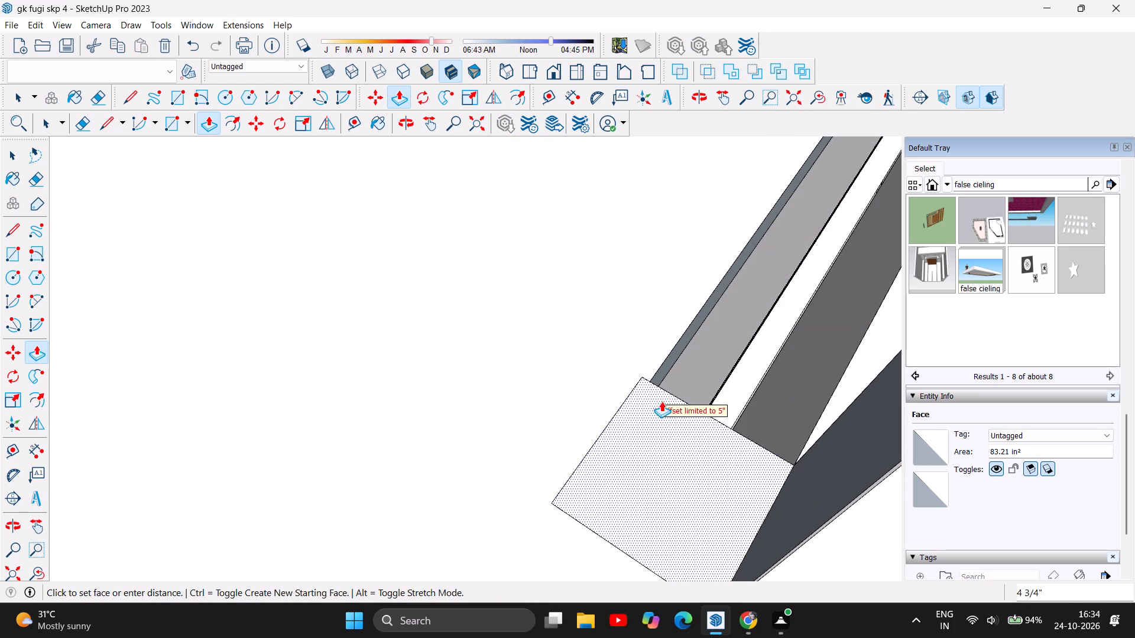
drag(661, 401, 671, 402)
Push/Pull the long faces behind the end block by about 1/8" and 7/16", and the narrow strip by 1' 3 13/16".
drag(725, 343, 754, 281)
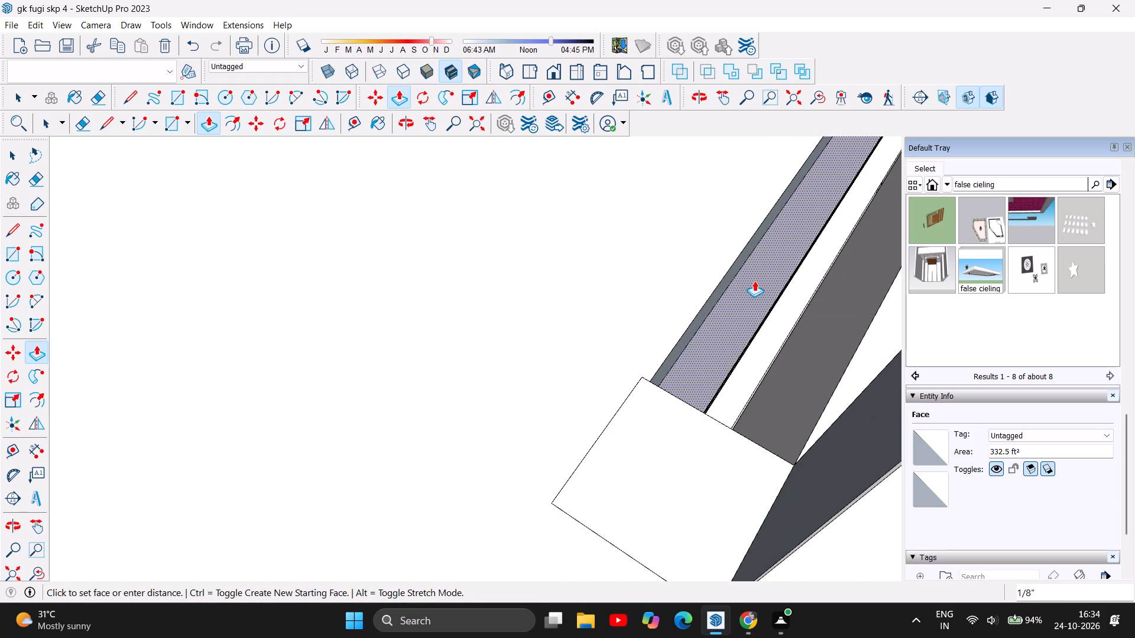
drag(697, 353, 711, 295)
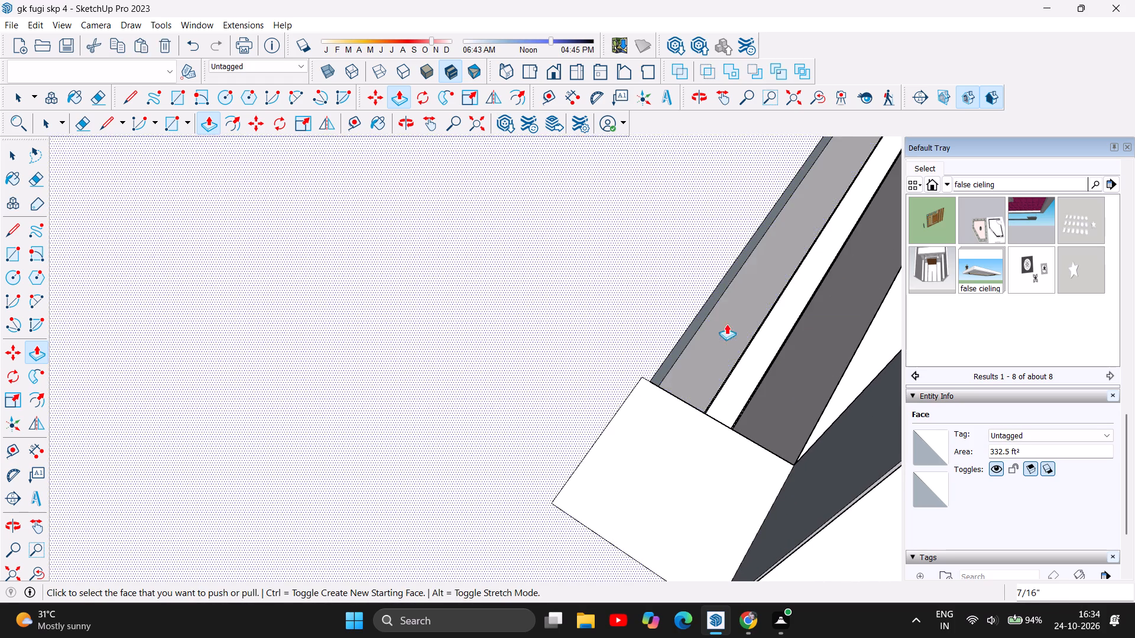
drag(758, 357, 776, 287)
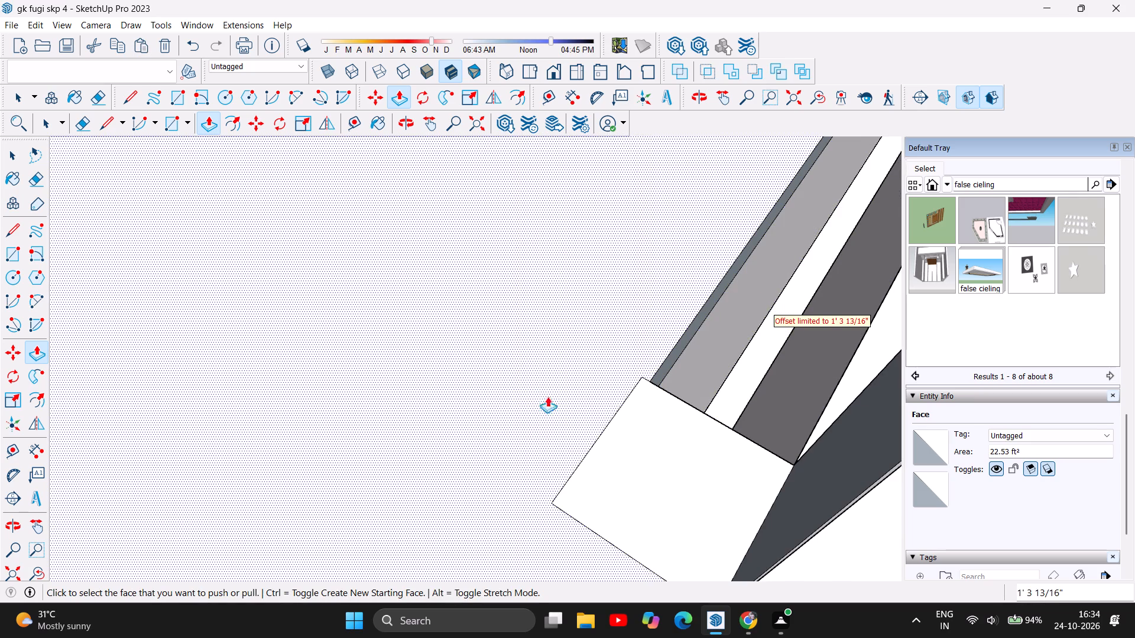
Delete the edges along the upright end of the long passage wall near the staircase, removing its lower end face.
scroll(527, 390, down, 5)
scroll(309, 314, down, 13)
scroll(356, 278, down, 20)
scroll(412, 268, down, 7)
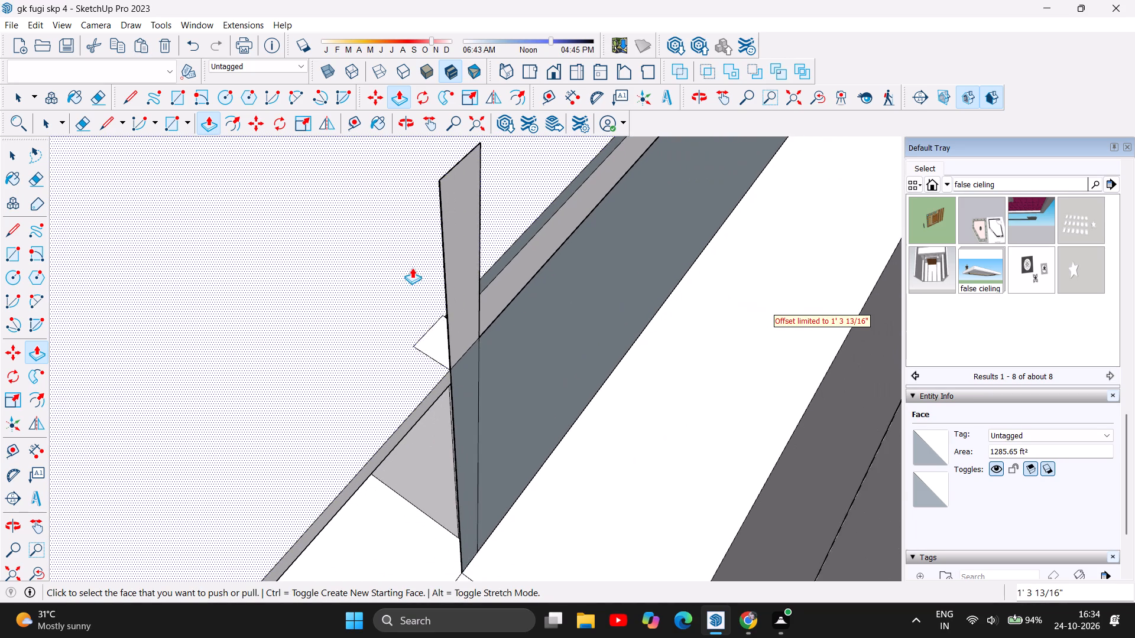
click(23, 99)
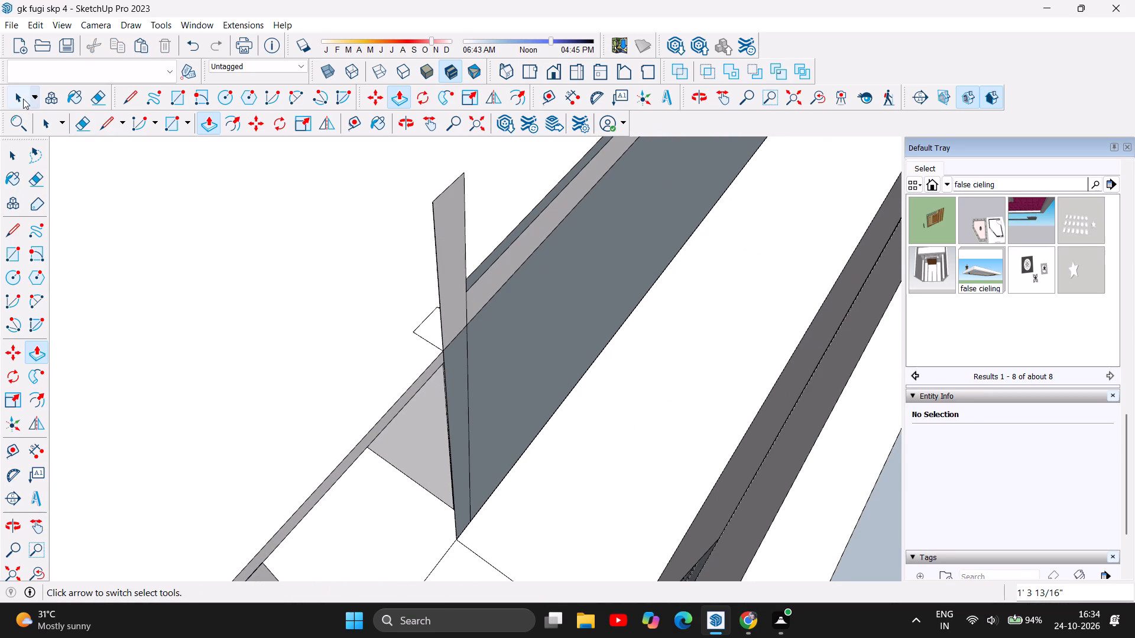
click(437, 248)
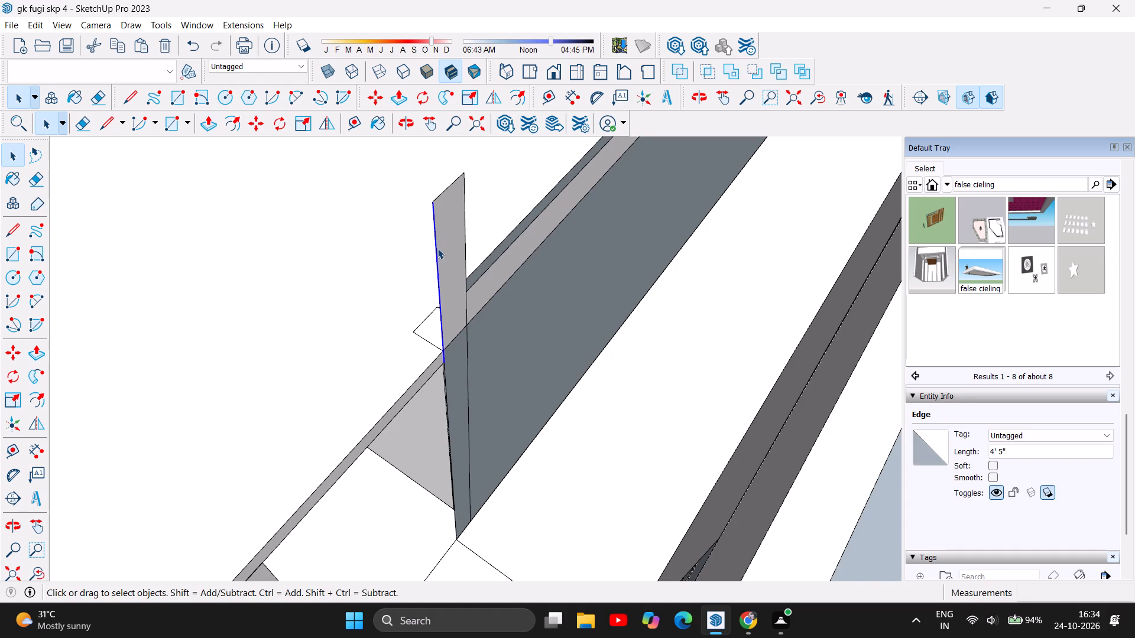
key(Delete)
click(446, 386)
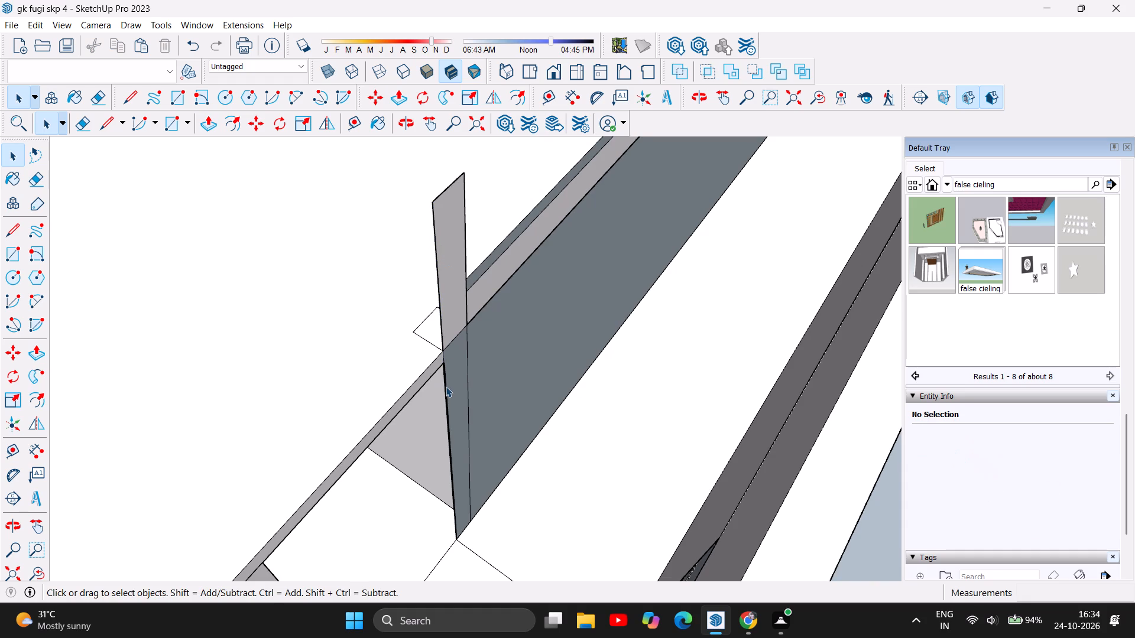
key(Delete)
click(447, 406)
key(Delete)
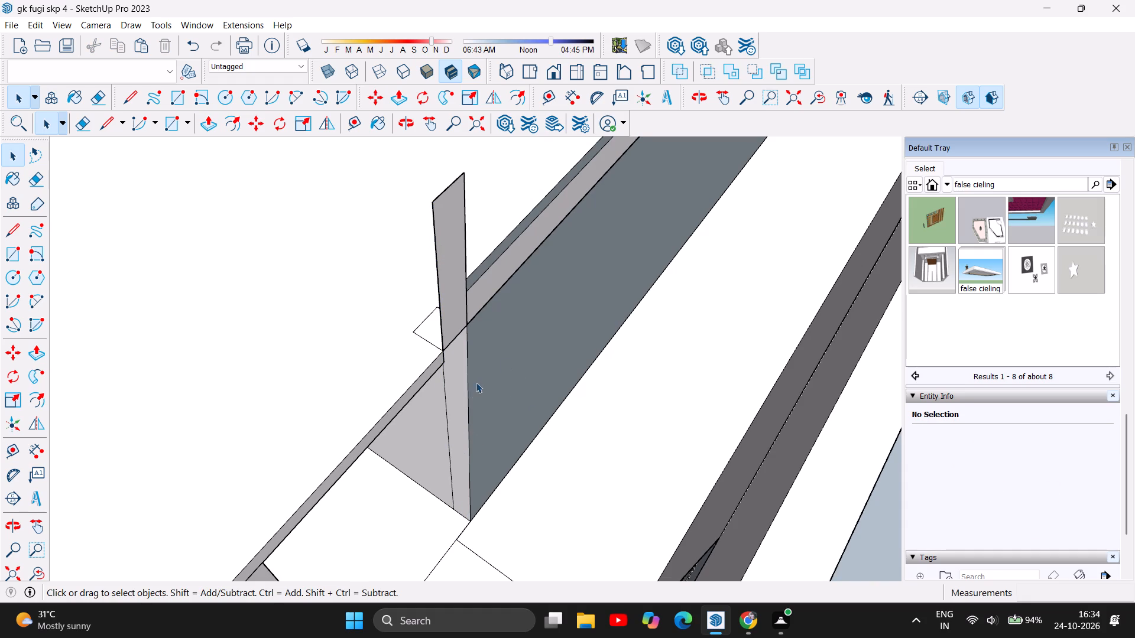
Delete the two long faces of the passage wall, one behind the other, next to its upright end.
click(500, 377)
key(Delete)
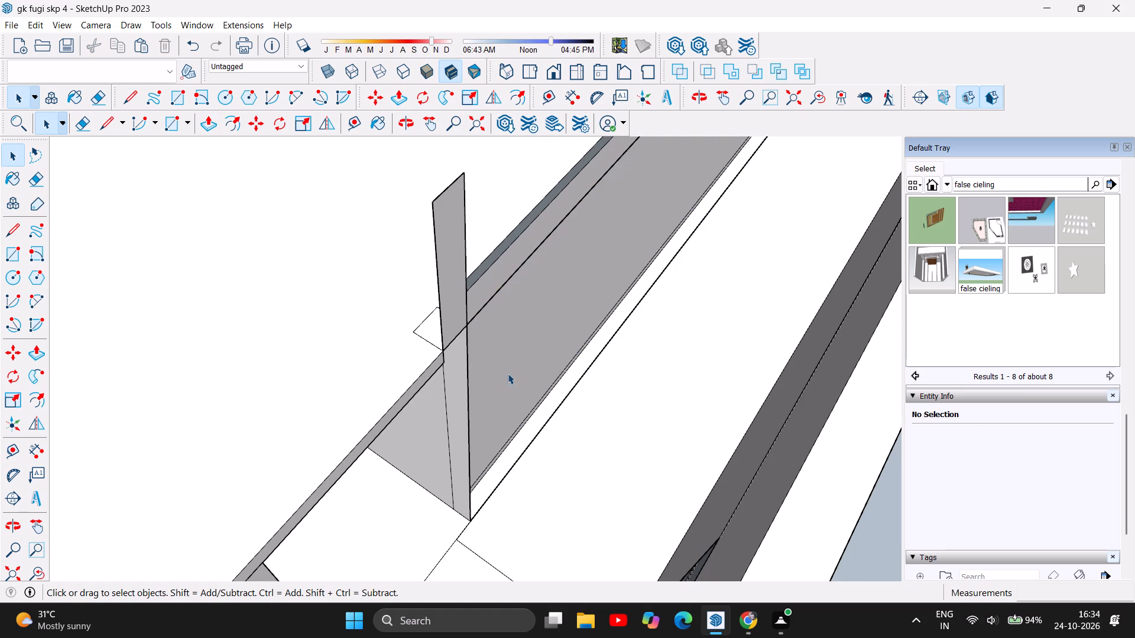
click(520, 366)
key(Delete)
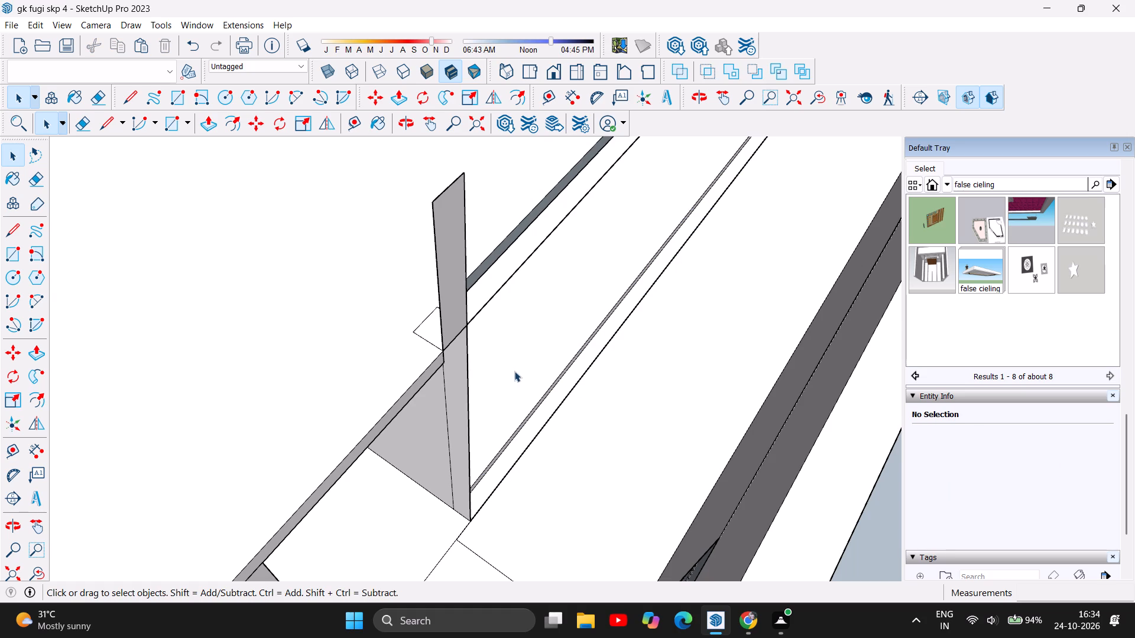
Examine the floor strip and slot between the passage and the upper room from inside, from the front and close up.
click(413, 122)
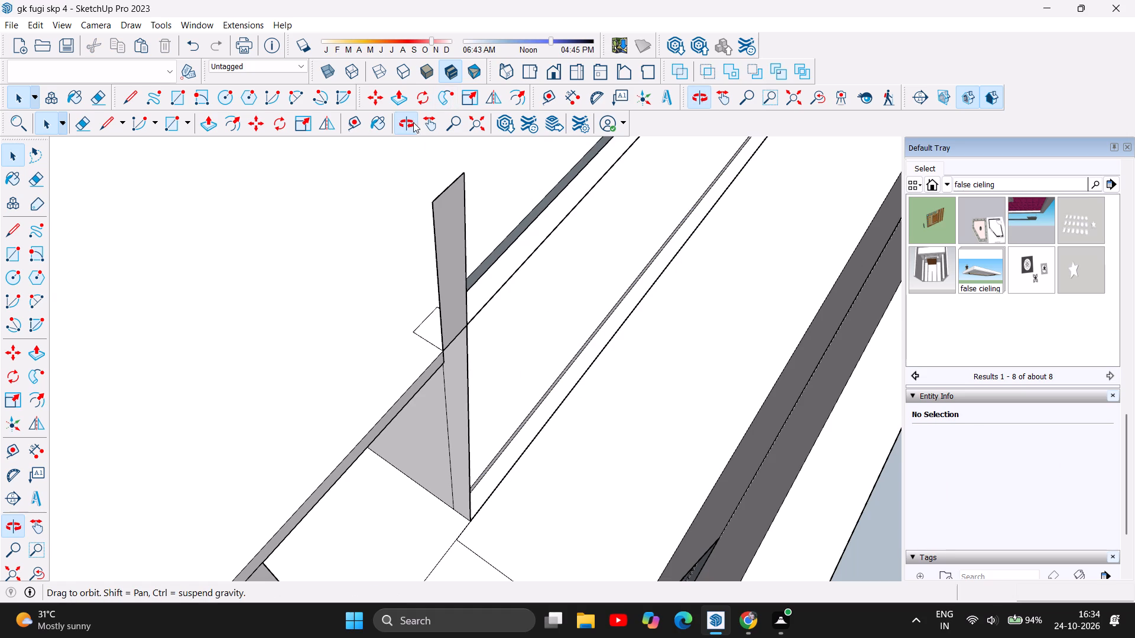
drag(672, 445, 416, 437)
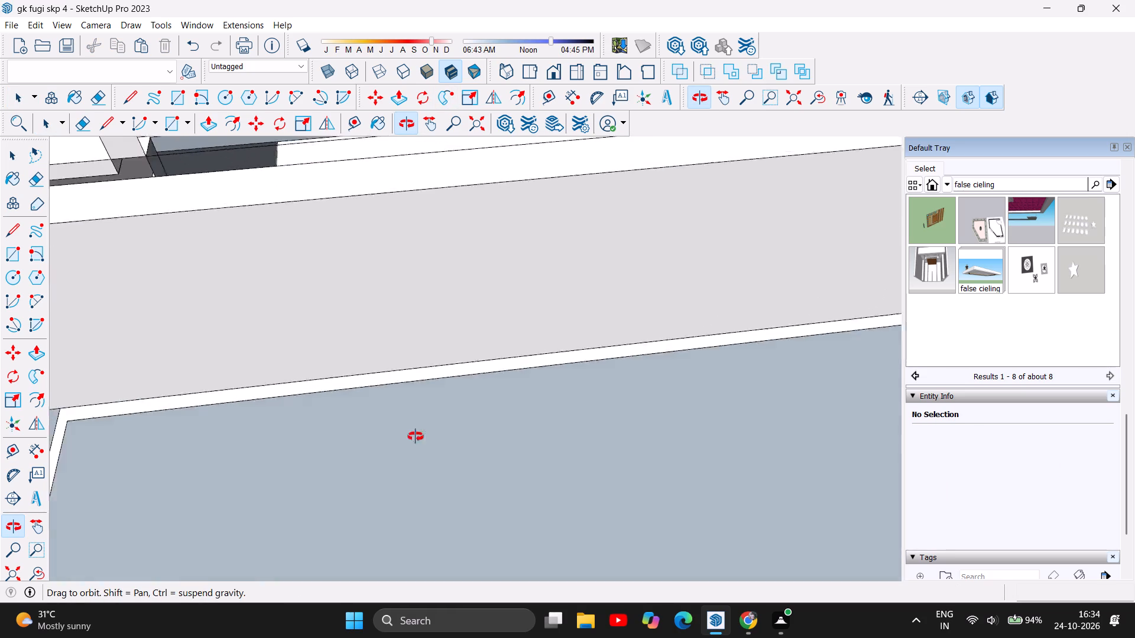
drag(416, 437, 47, 307)
drag(279, 396, 254, 382)
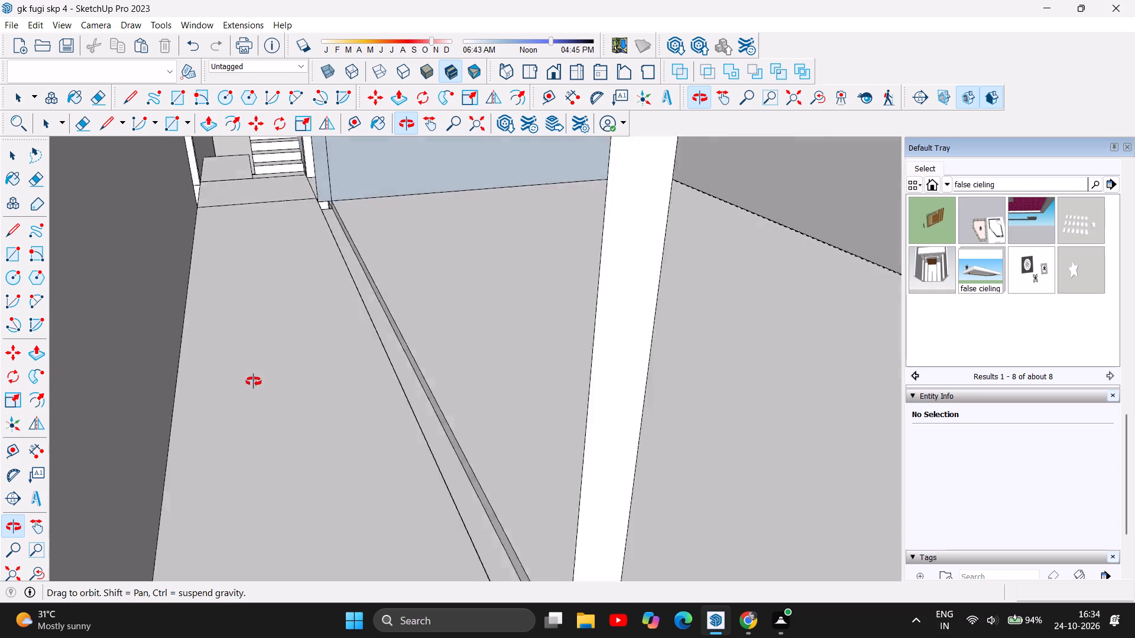
drag(254, 382, 184, 343)
scroll(436, 428, down, 3)
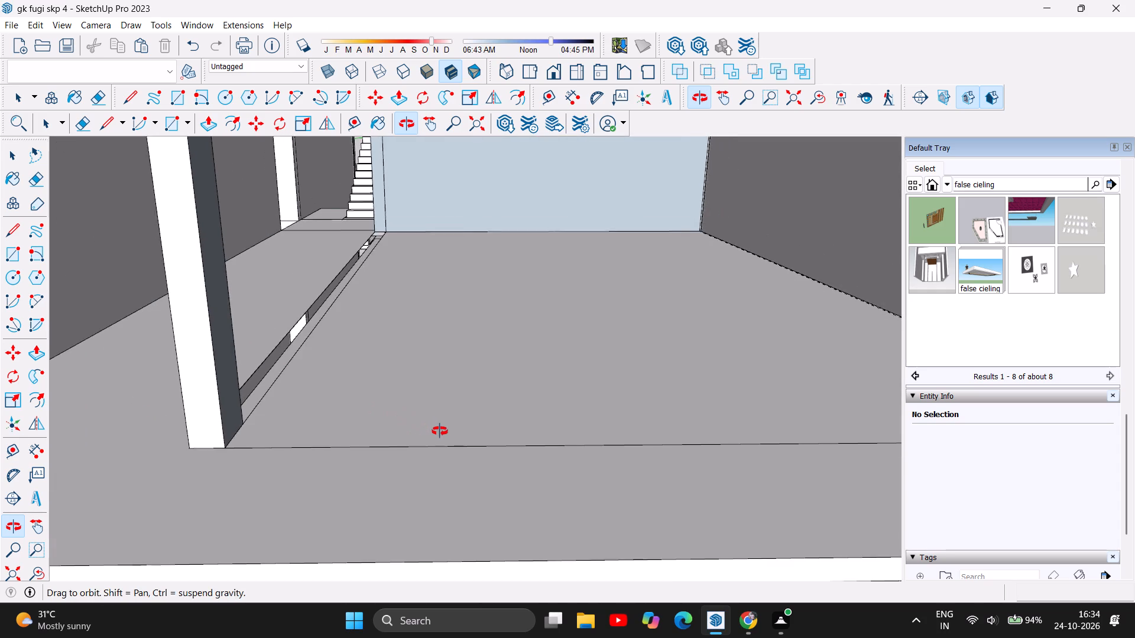
scroll(440, 431, down, 2)
drag(283, 388, 353, 400)
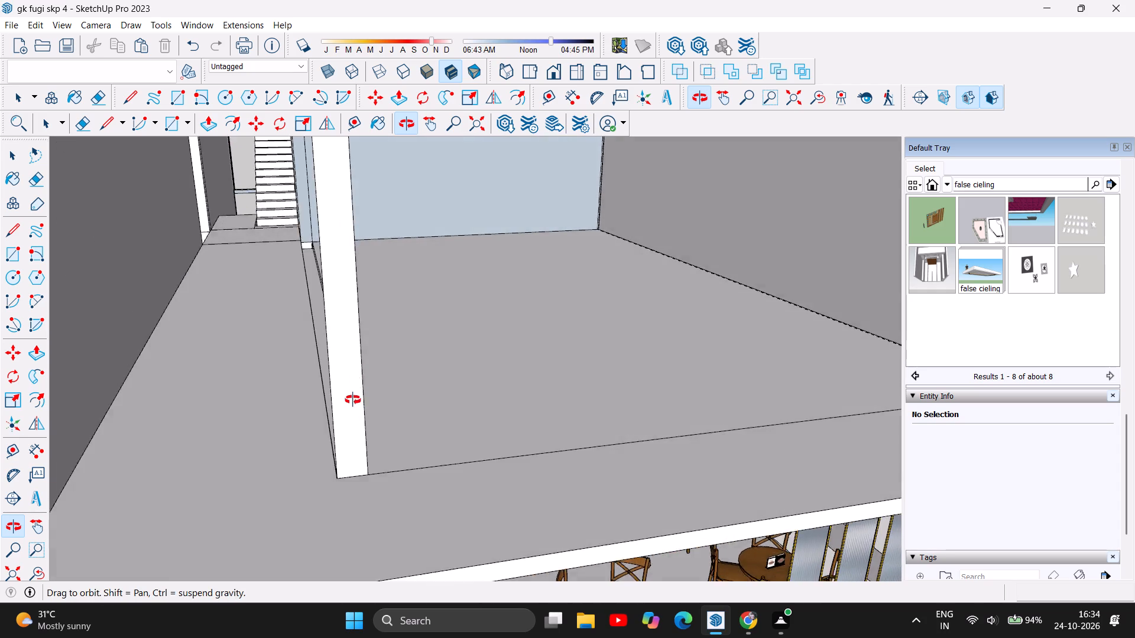
drag(353, 400, 327, 459)
scroll(324, 265, up, 5)
scroll(330, 330, up, 3)
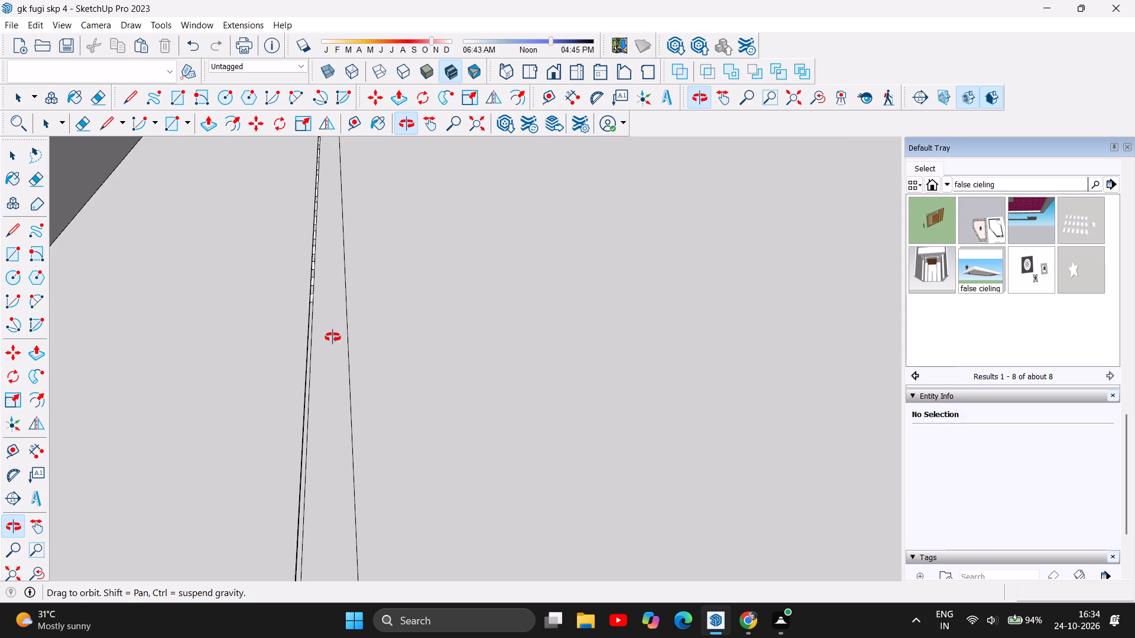
Push/Pull the sunken floor strip between the passage and the upper room upward by 4 3/4".
scroll(333, 337, up, 3)
scroll(292, 241, up, 5)
scroll(323, 300, down, 6)
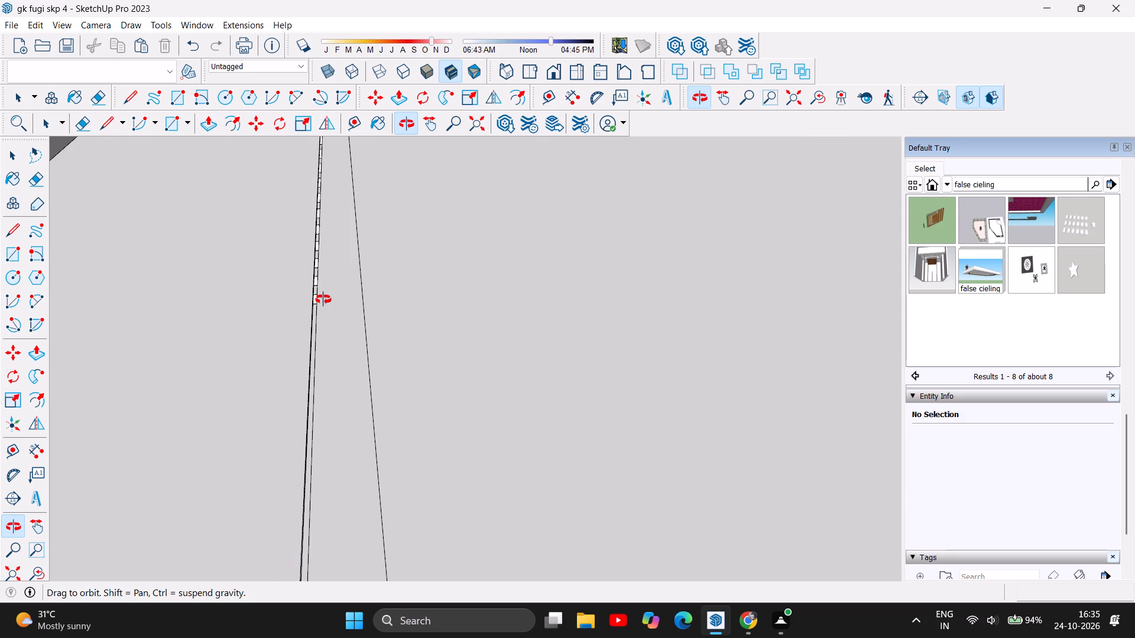
drag(351, 340, 380, 288)
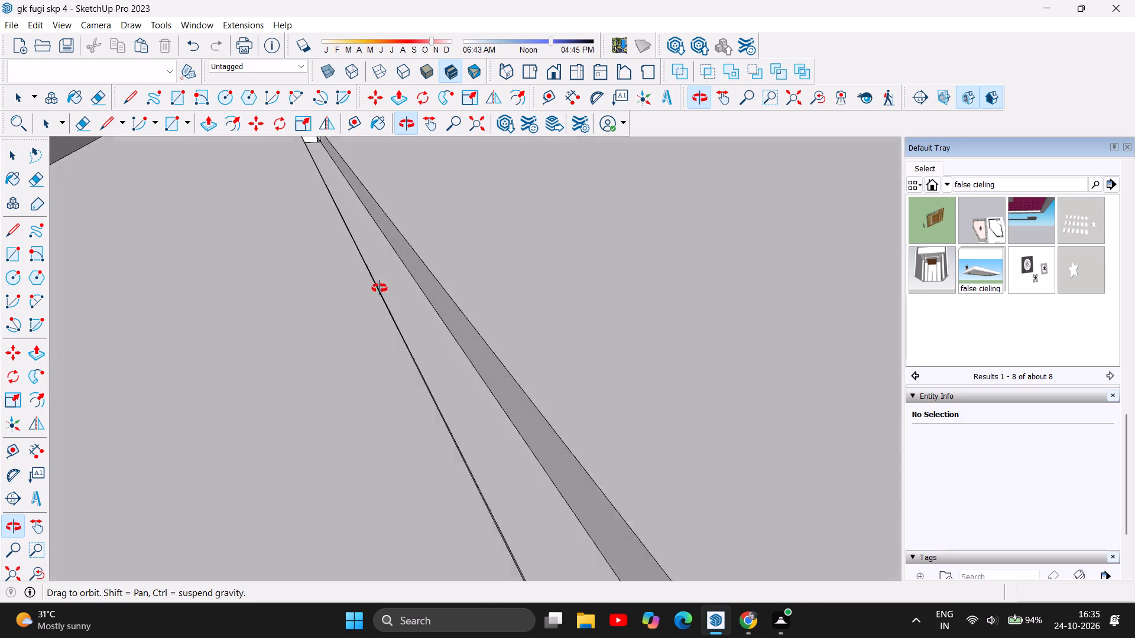
drag(380, 288, 355, 253)
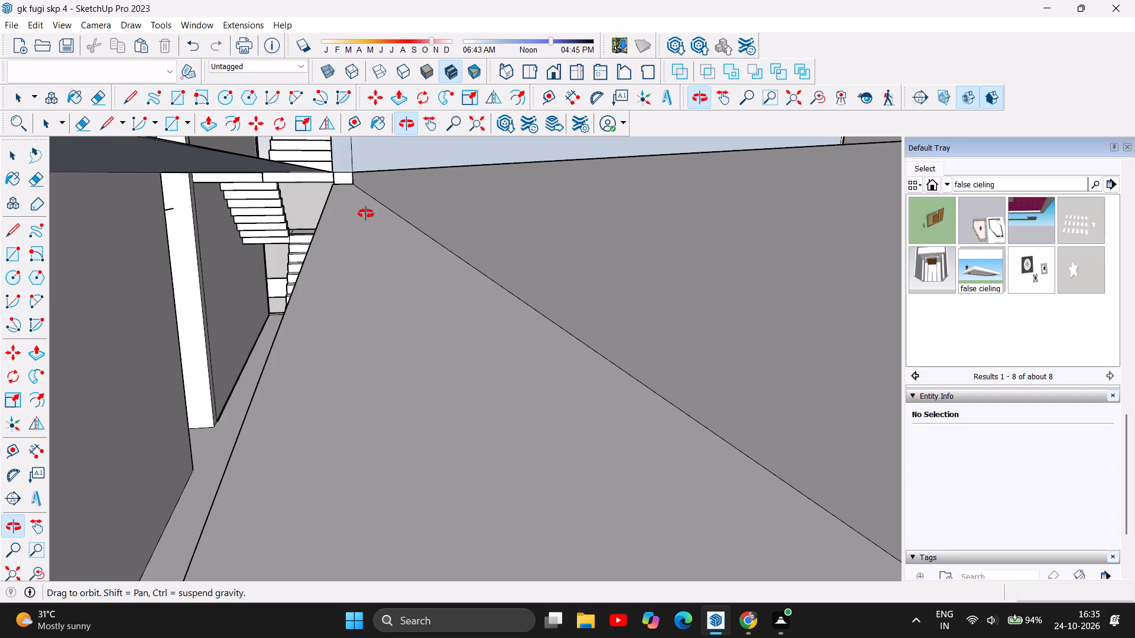
click(205, 125)
drag(418, 389, 417, 389)
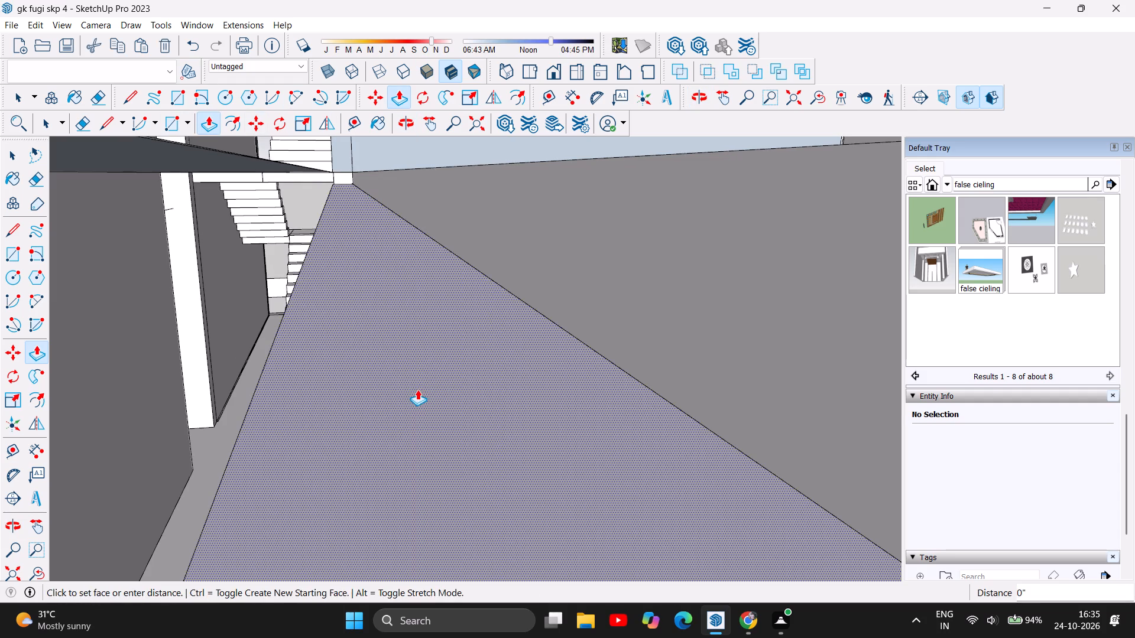
drag(417, 389, 468, 235)
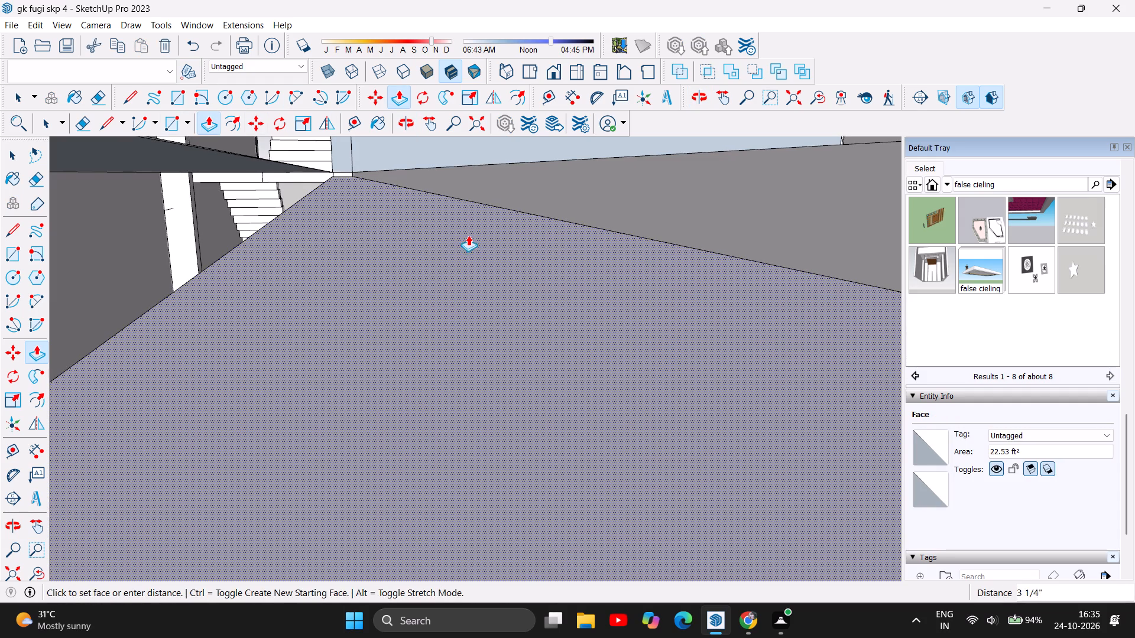
drag(468, 235, 492, 174)
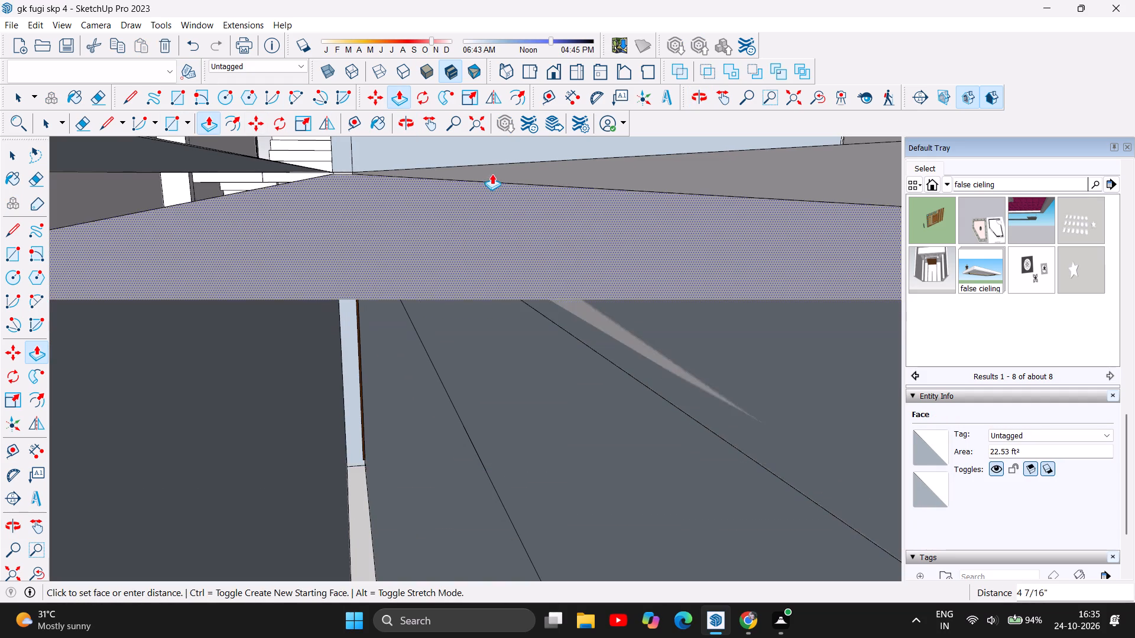
drag(492, 174, 492, 166)
Push/Pull the same strip face by 1/4", and raise it a further 1' 2 15/16" as a low wall.
scroll(346, 409, down, 2)
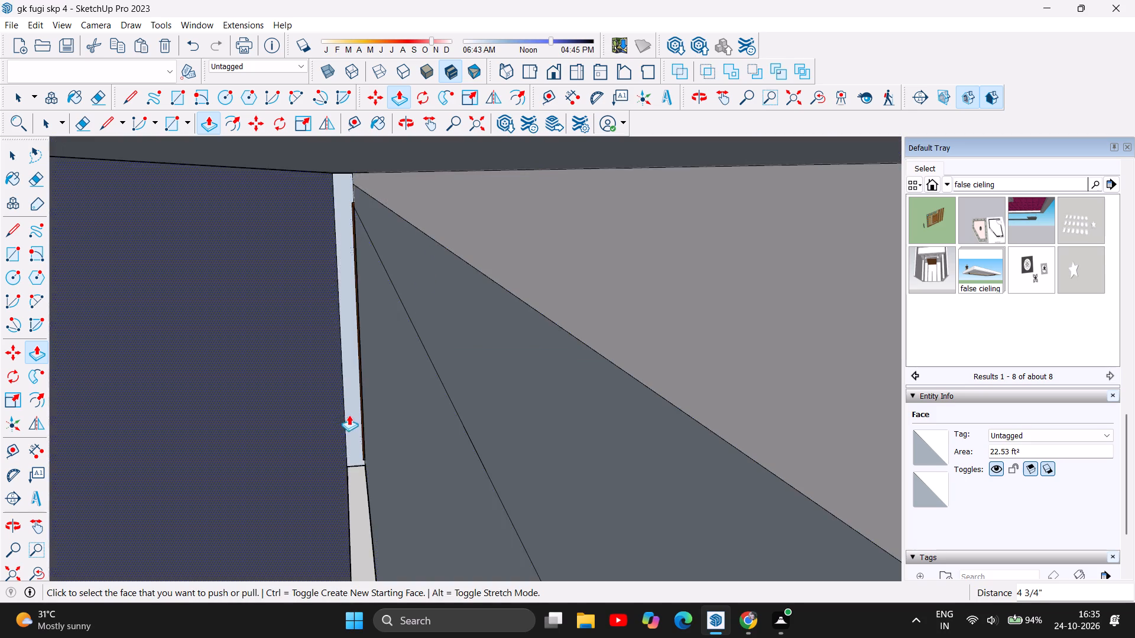
scroll(349, 415, down, 13)
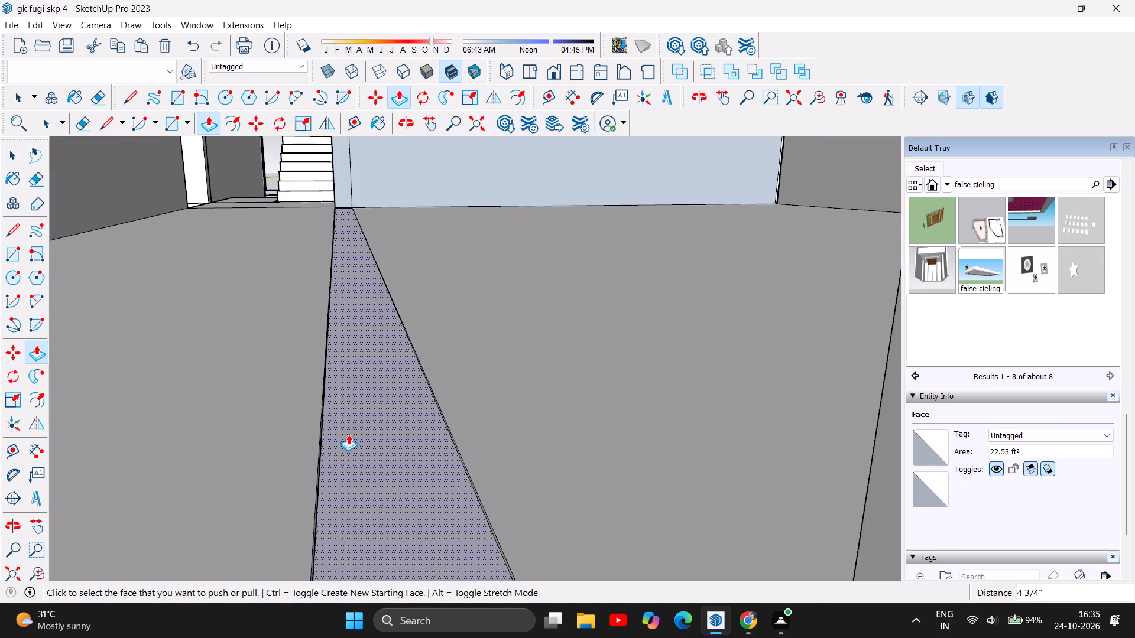
drag(363, 455, 372, 333)
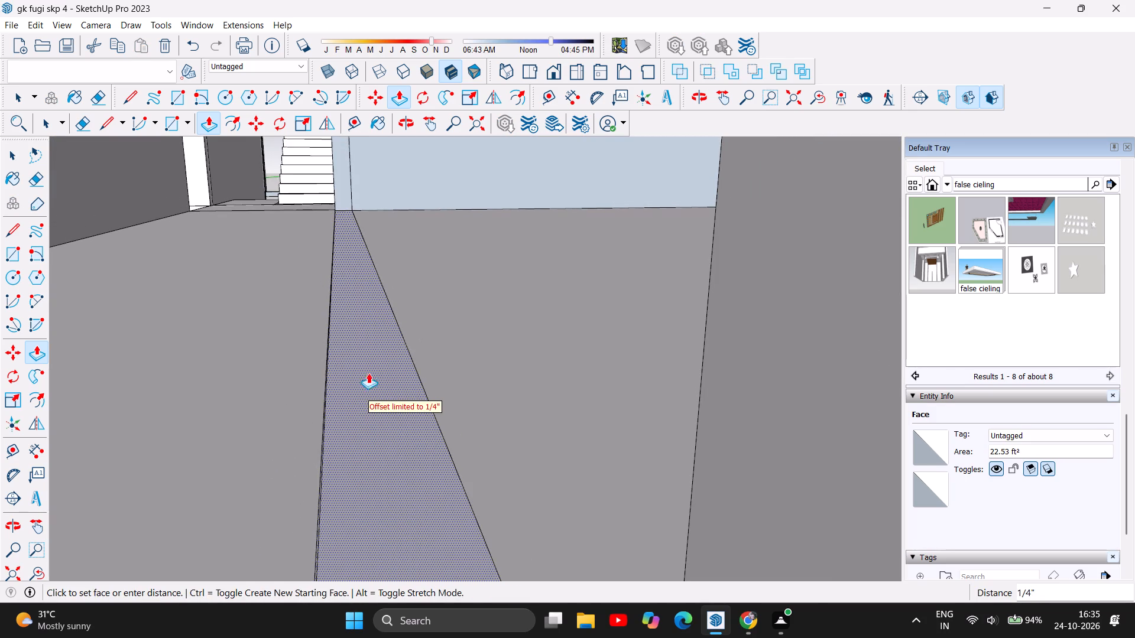
drag(364, 403, 364, 221)
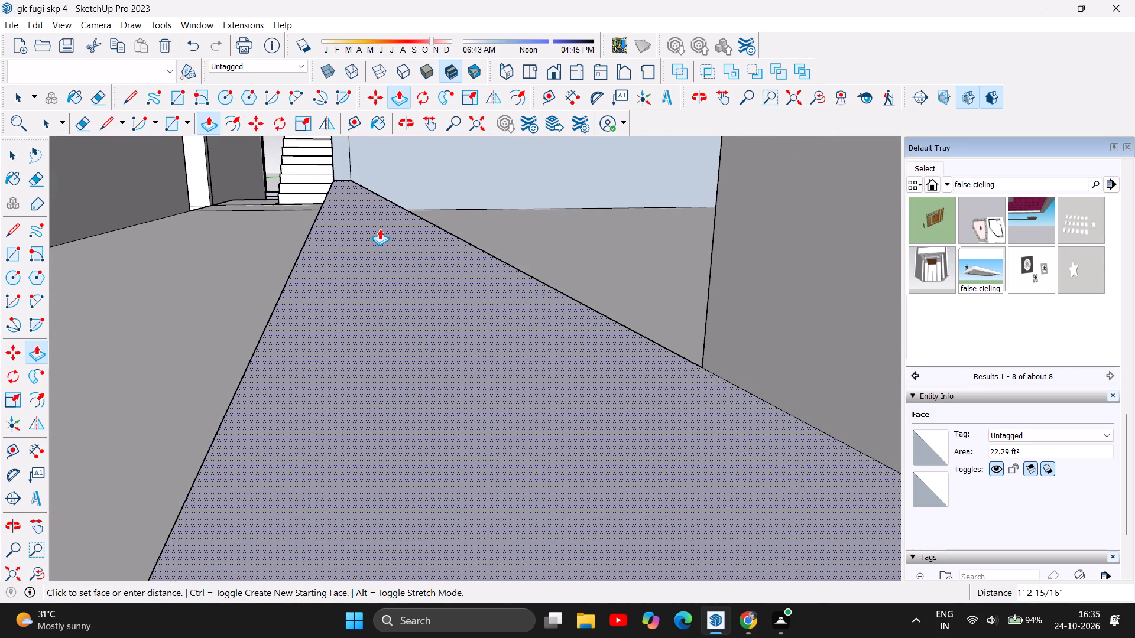
Push/Pull the low wall's top face up 9' 9 1/16" to the roof slab, rebuilding the passage wall.
scroll(394, 236, down, 7)
scroll(517, 266, down, 6)
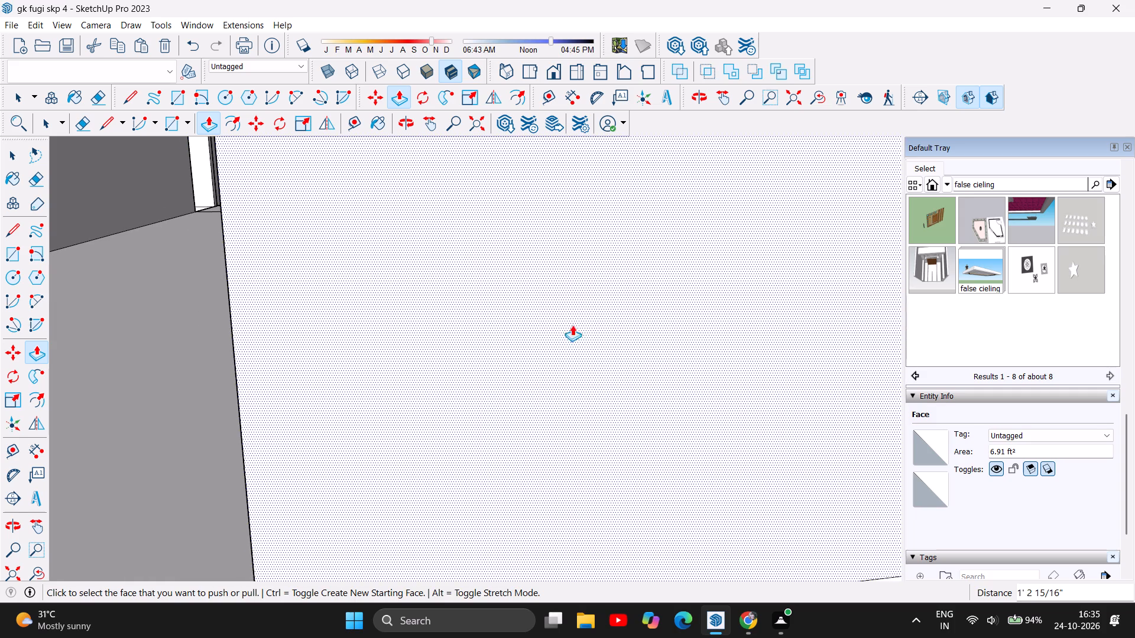
scroll(679, 367, down, 12)
scroll(727, 406, down, 3)
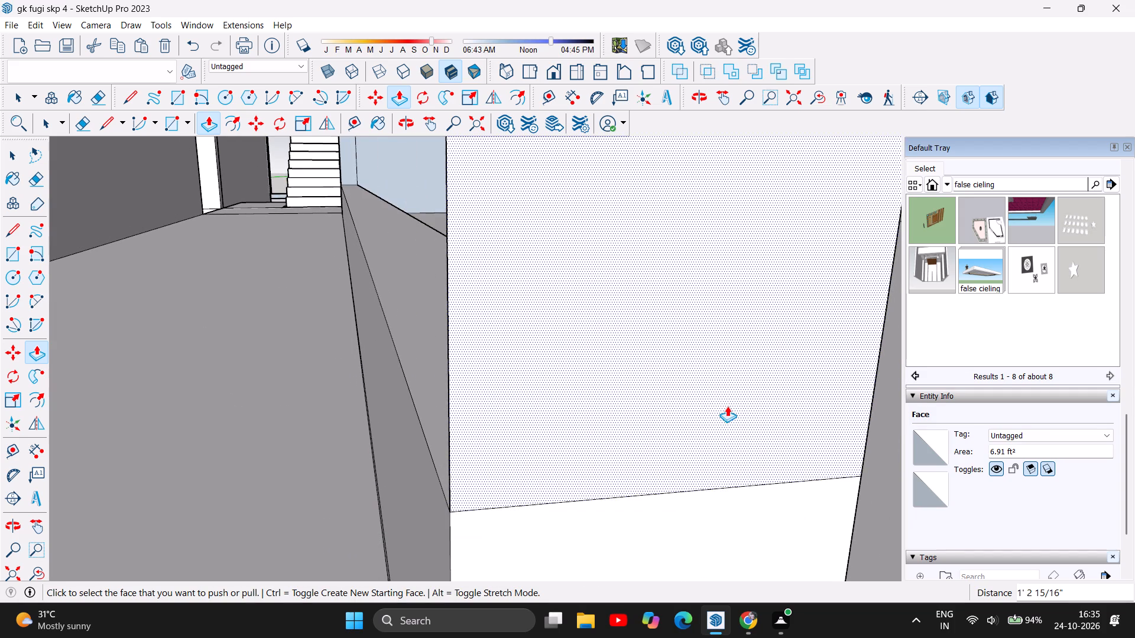
scroll(727, 406, down, 3)
scroll(495, 387, down, 4)
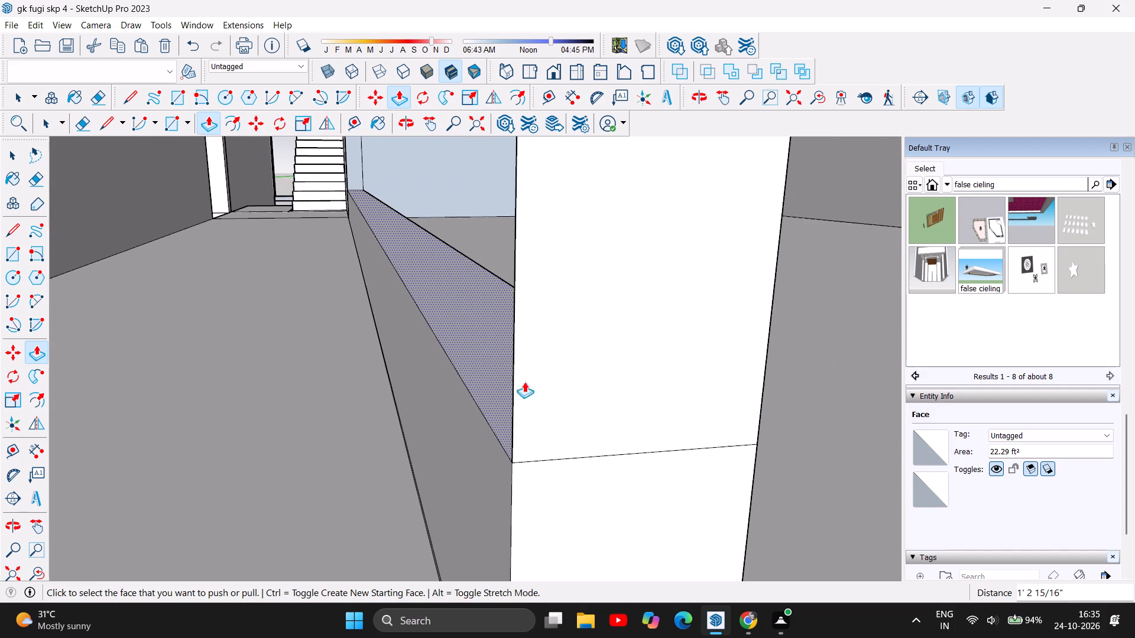
scroll(524, 382, down, 5)
scroll(641, 465, down, 9)
scroll(554, 455, down, 16)
scroll(488, 464, down, 8)
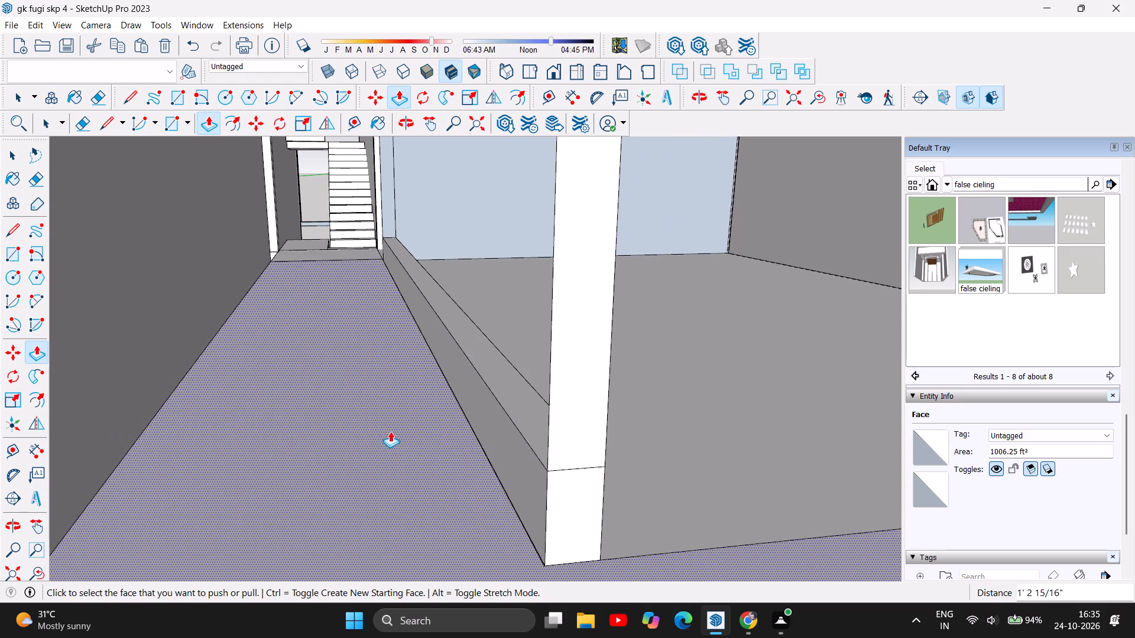
scroll(389, 432, down, 15)
scroll(314, 333, down, 4)
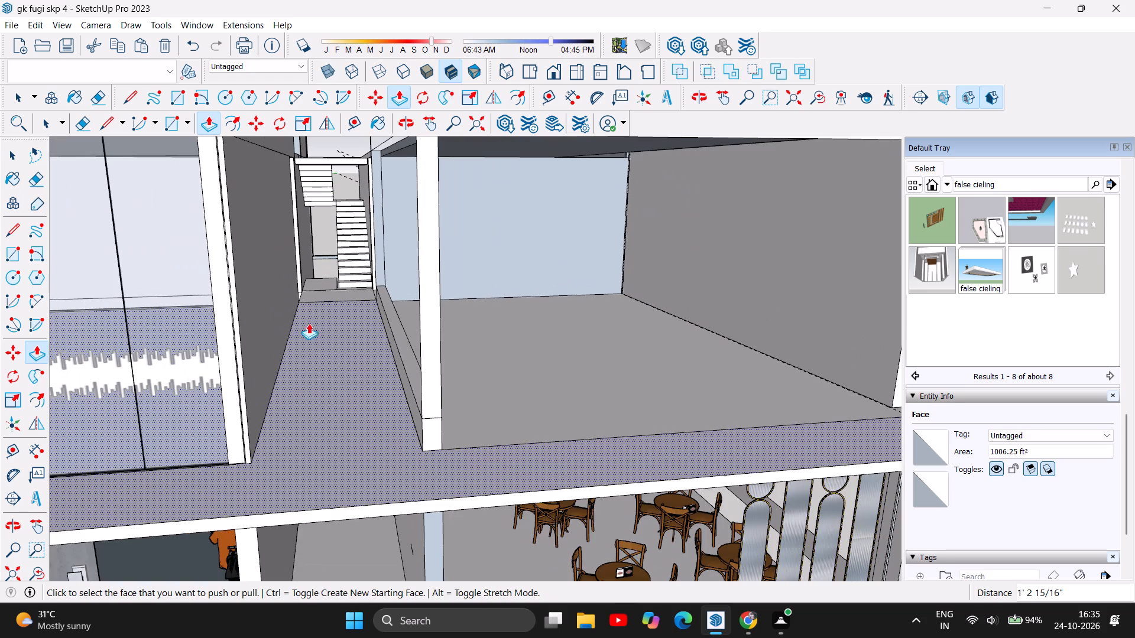
drag(398, 336, 401, 330)
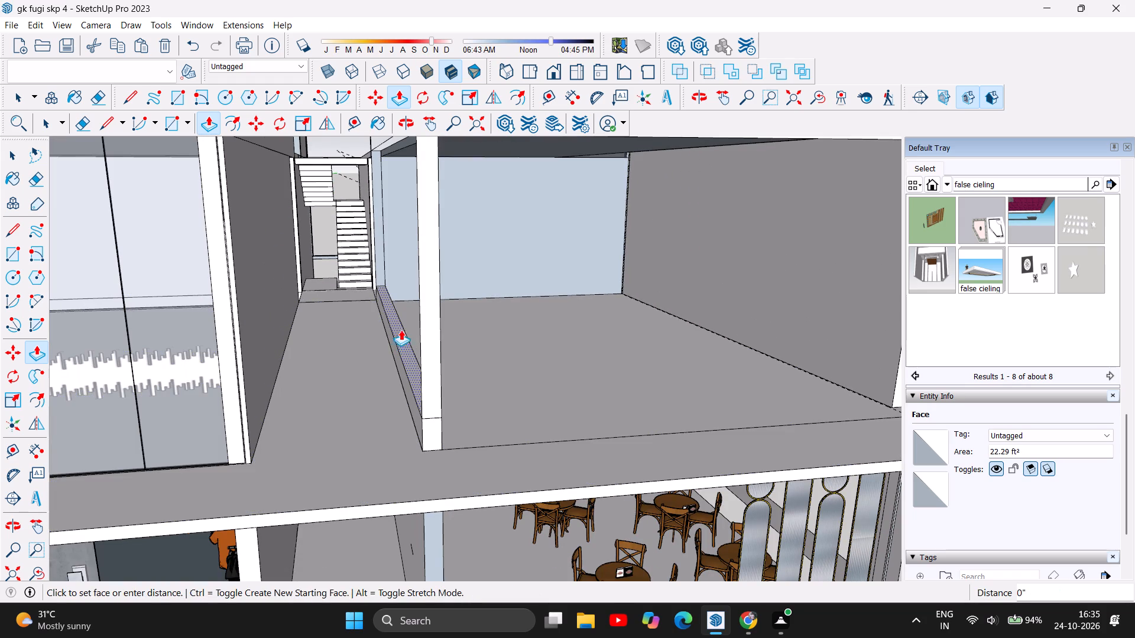
drag(401, 330, 408, 127)
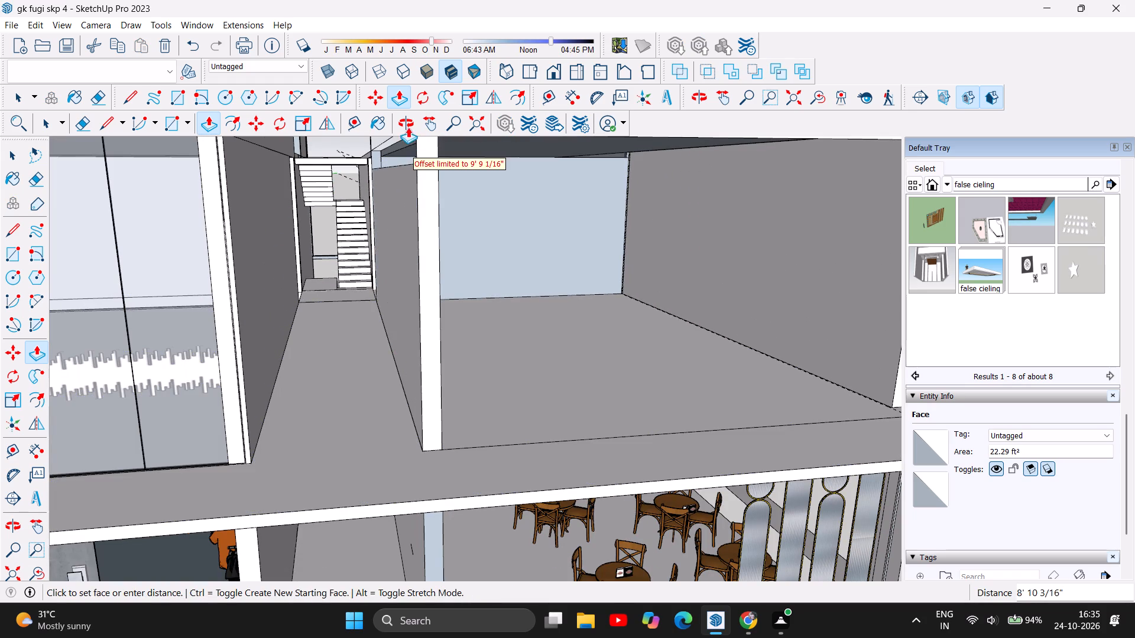
drag(408, 127, 408, 118)
Push/Pull the passage wall's top face up 5" to fill the slot beside the upper room's roof slab.
scroll(415, 283, up, 2)
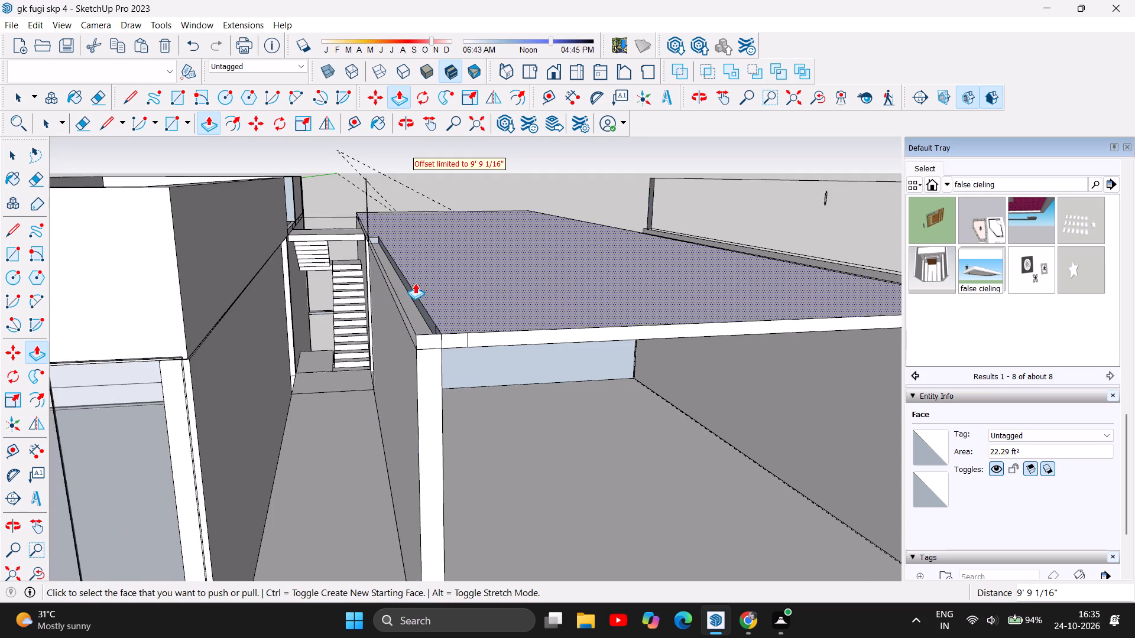
scroll(415, 283, up, 4)
drag(410, 307, 413, 293)
scroll(340, 305, down, 6)
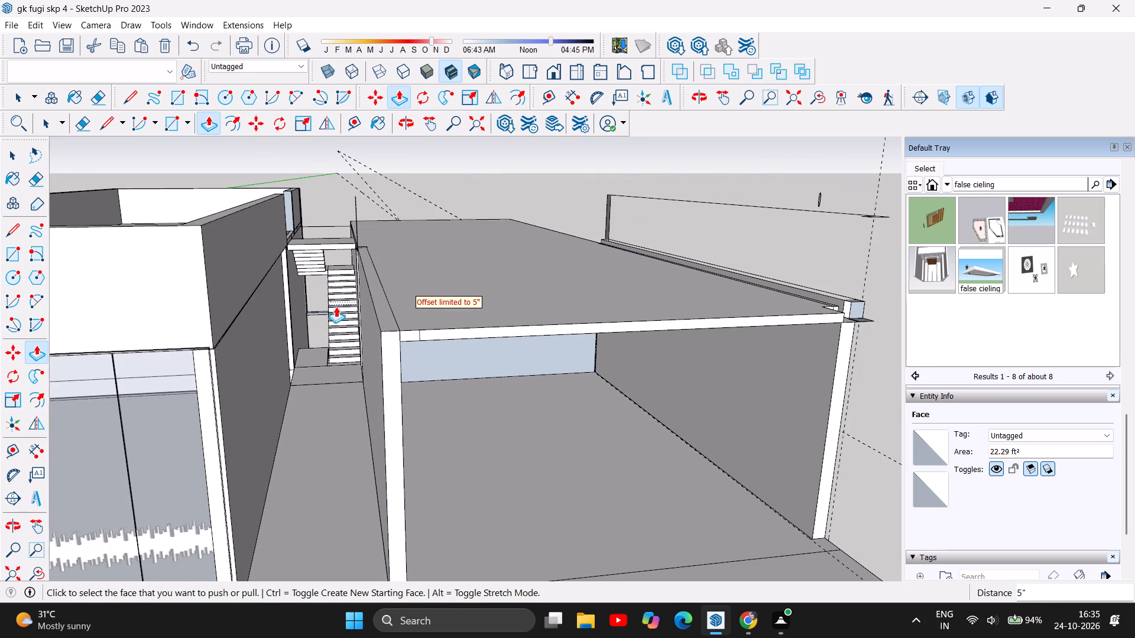
Examine the whole building from the front, the side and above to check both storeys and the roof.
scroll(325, 268, down, 13)
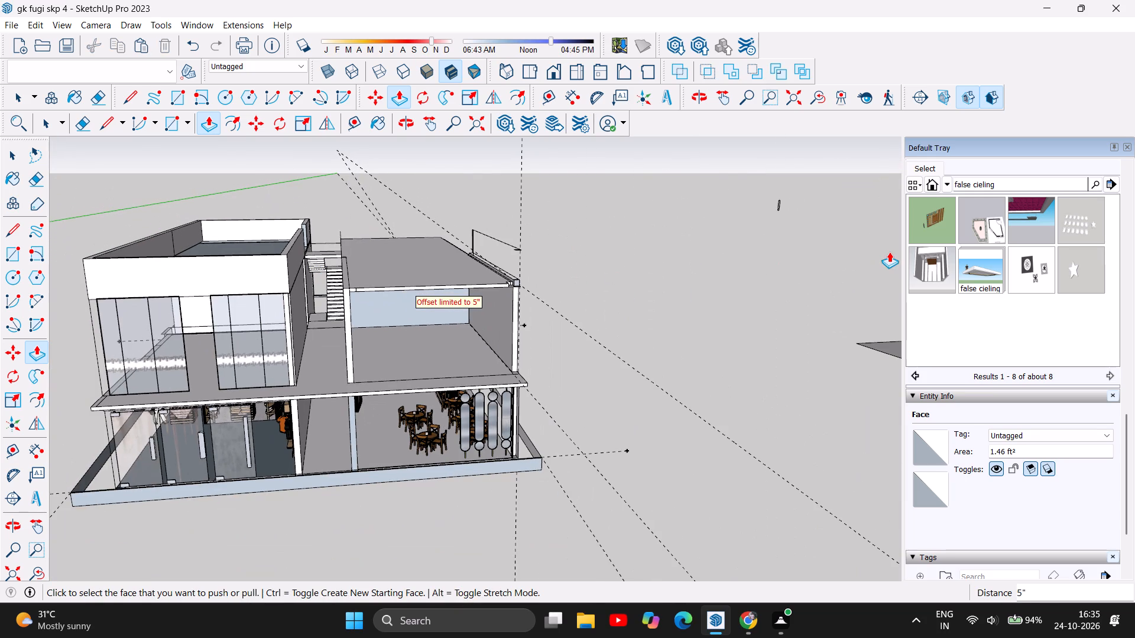
scroll(803, 247, up, 2)
scroll(803, 247, down, 4)
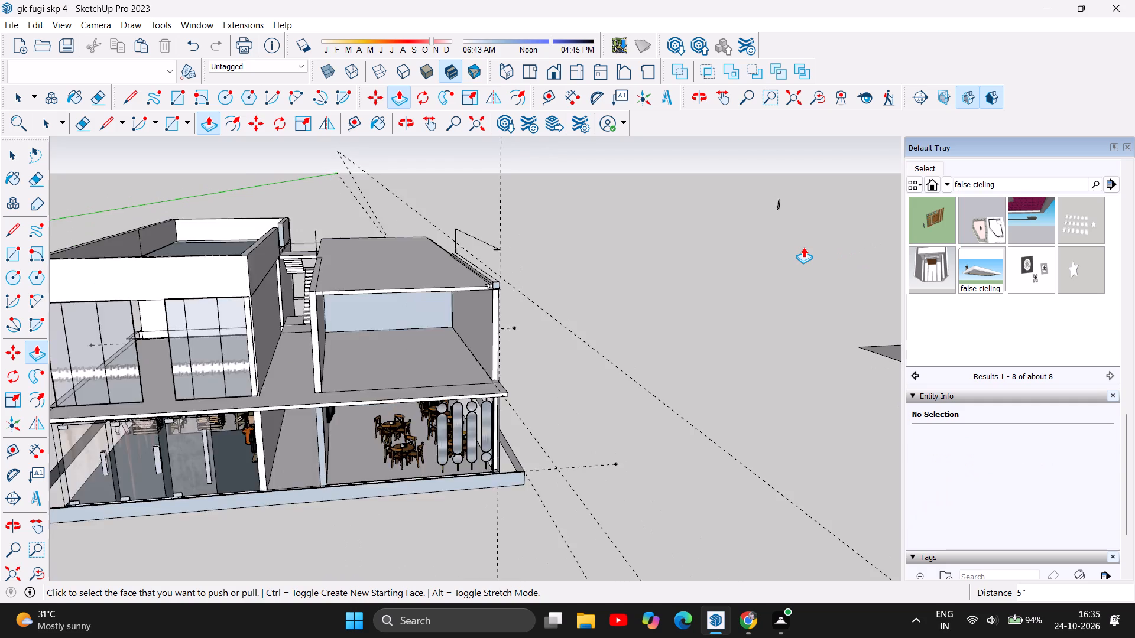
click(405, 120)
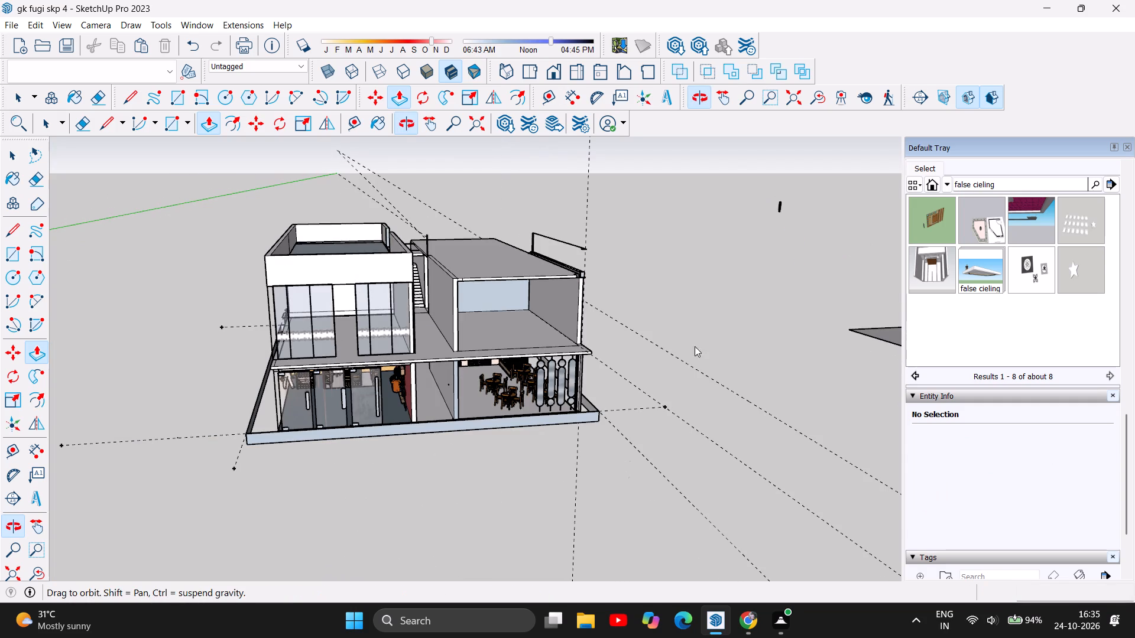
drag(666, 338, 378, 311)
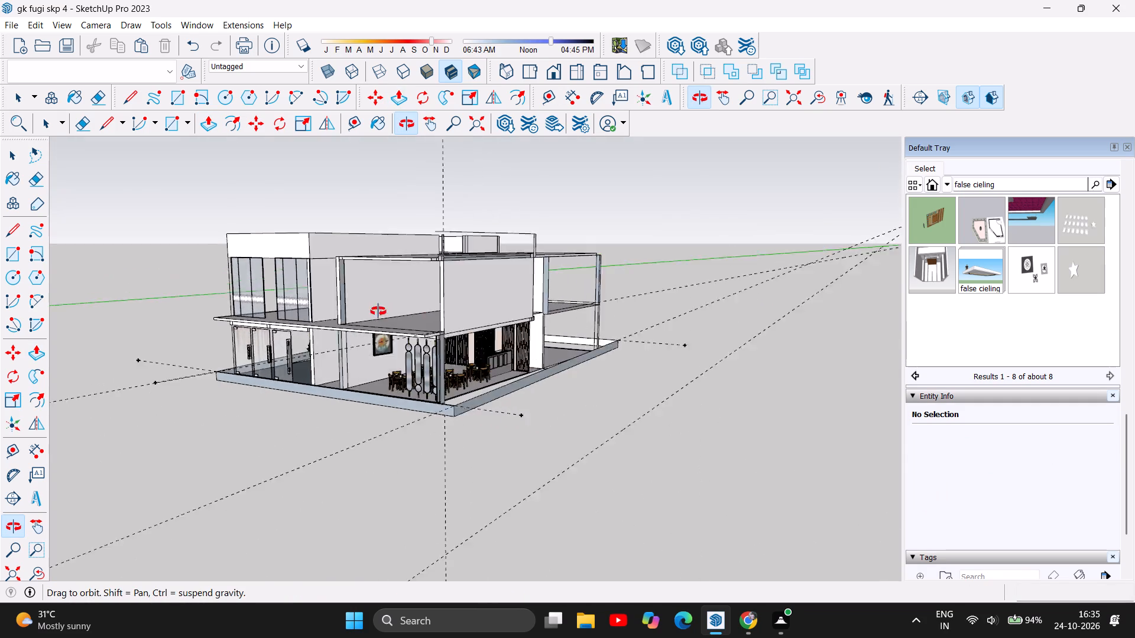
drag(378, 311, 140, 393)
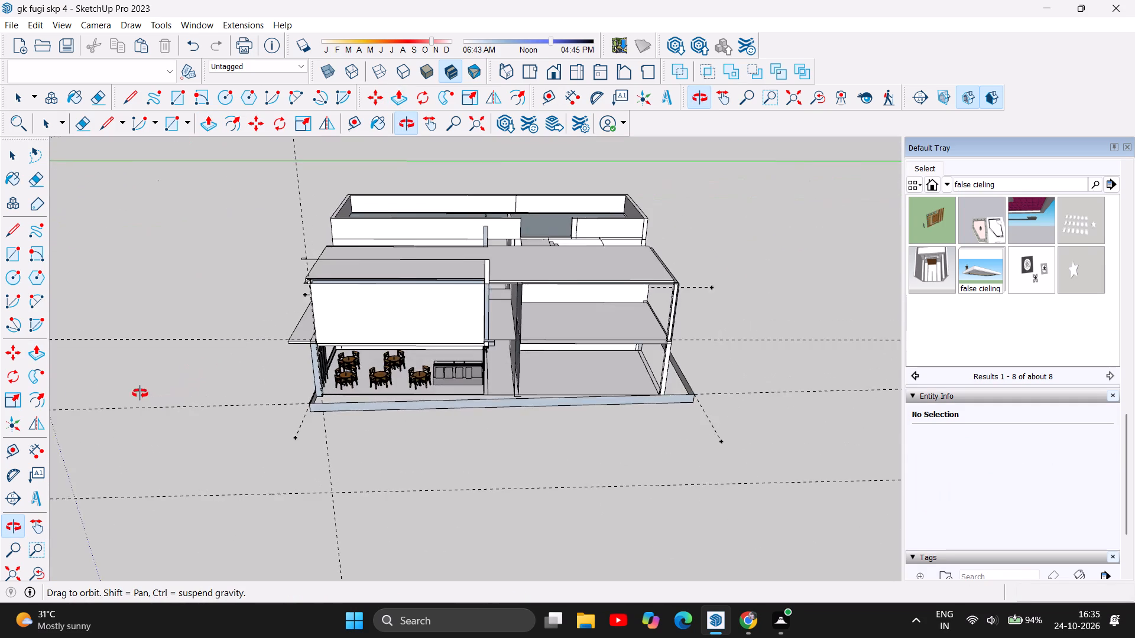
drag(140, 393, 665, 349)
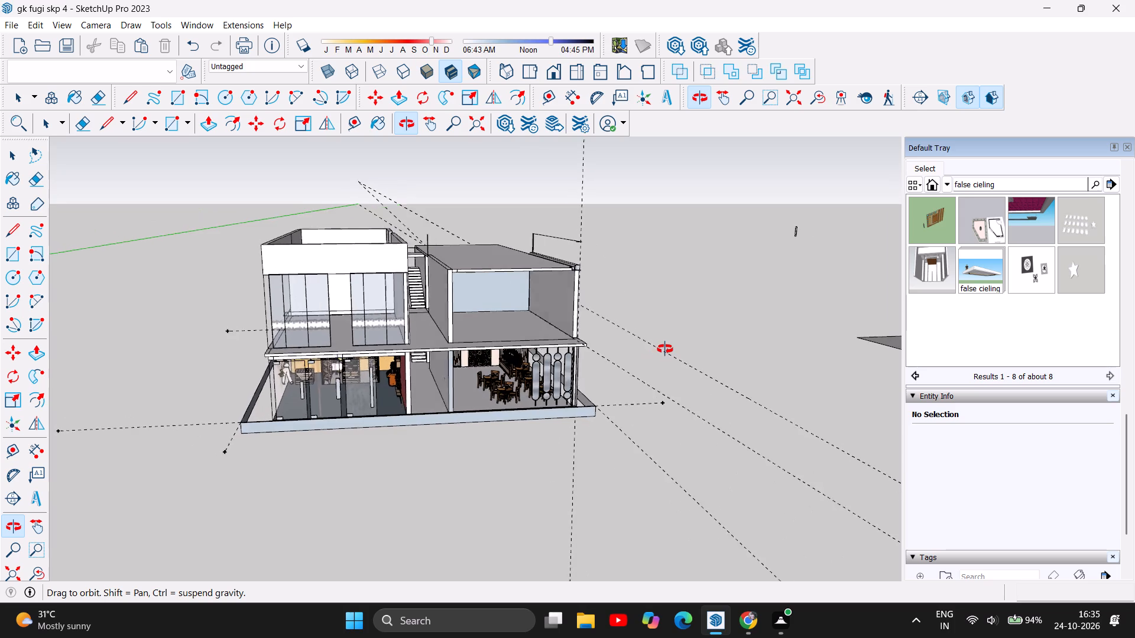
drag(665, 349, 317, 346)
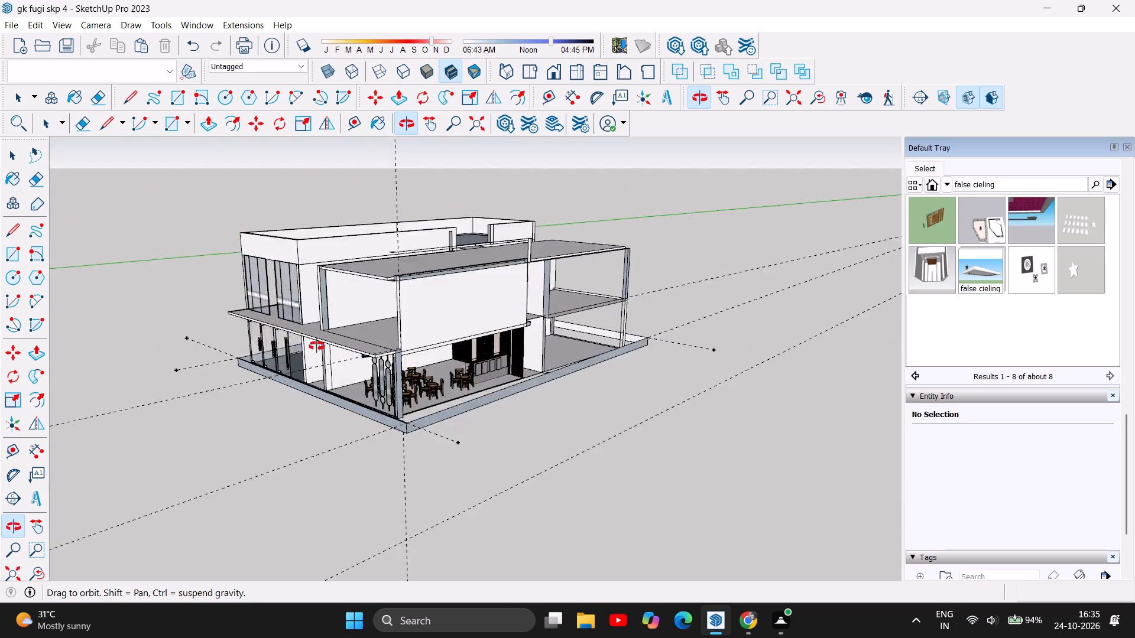
drag(317, 346, 252, 450)
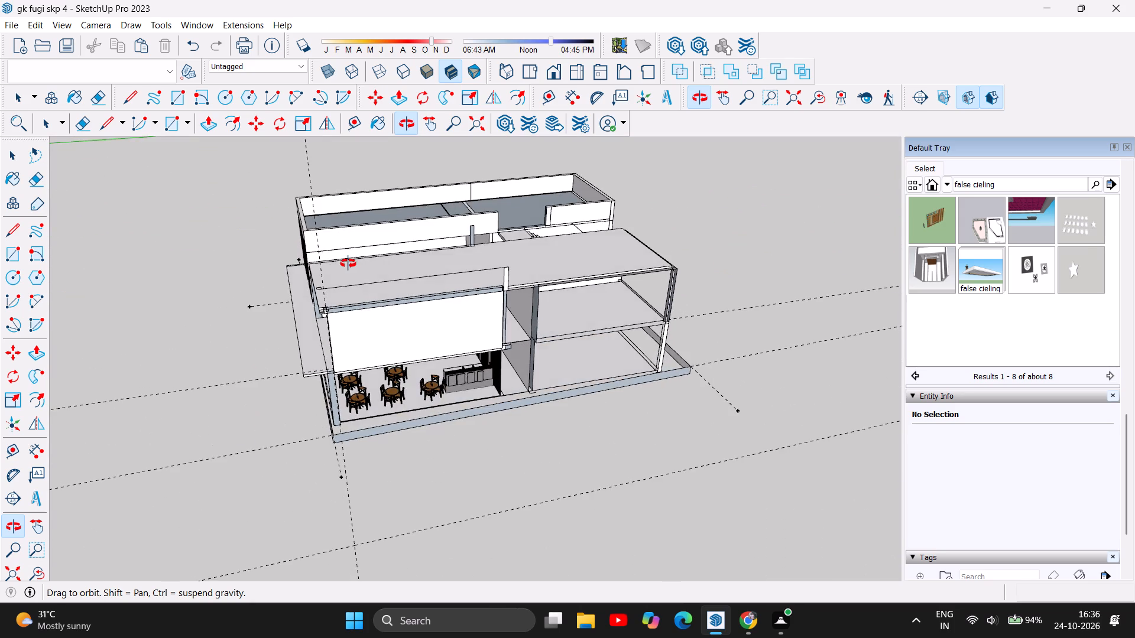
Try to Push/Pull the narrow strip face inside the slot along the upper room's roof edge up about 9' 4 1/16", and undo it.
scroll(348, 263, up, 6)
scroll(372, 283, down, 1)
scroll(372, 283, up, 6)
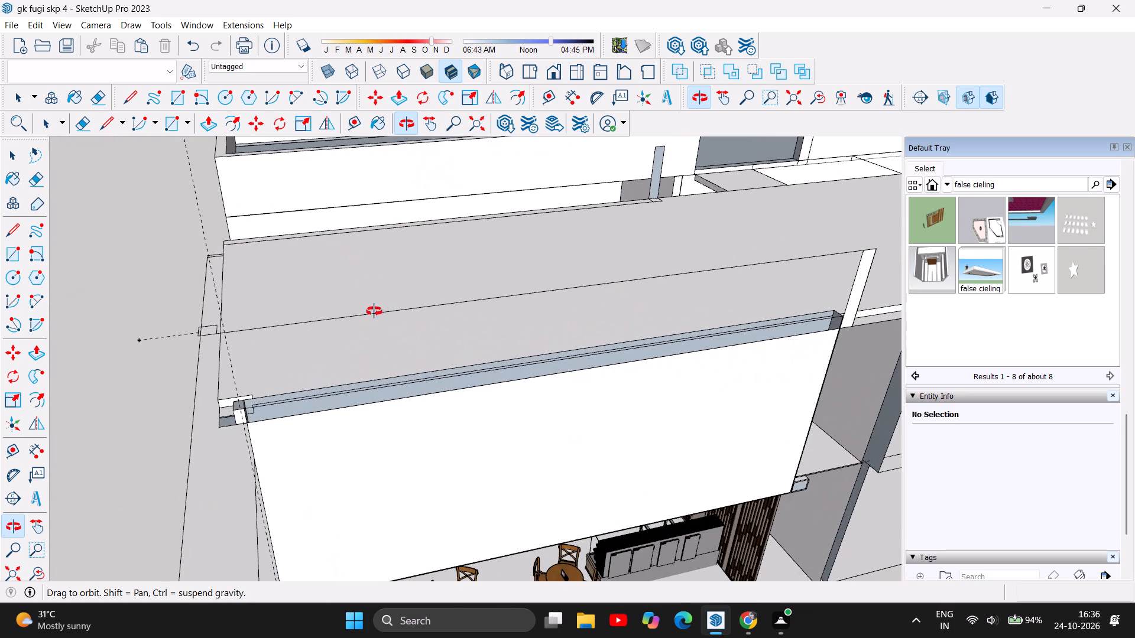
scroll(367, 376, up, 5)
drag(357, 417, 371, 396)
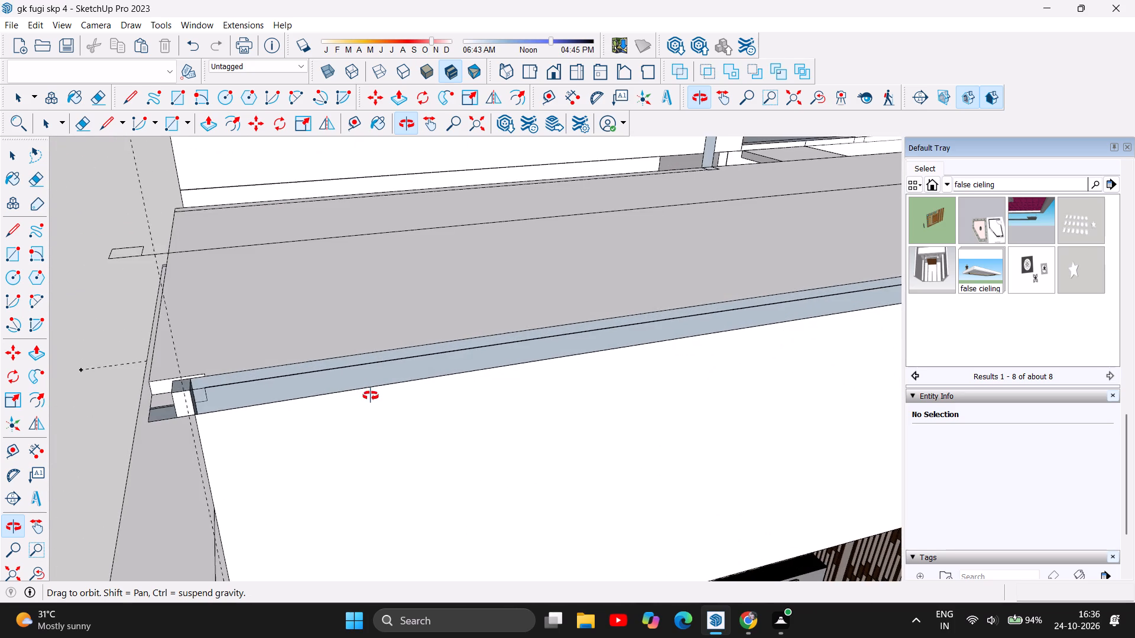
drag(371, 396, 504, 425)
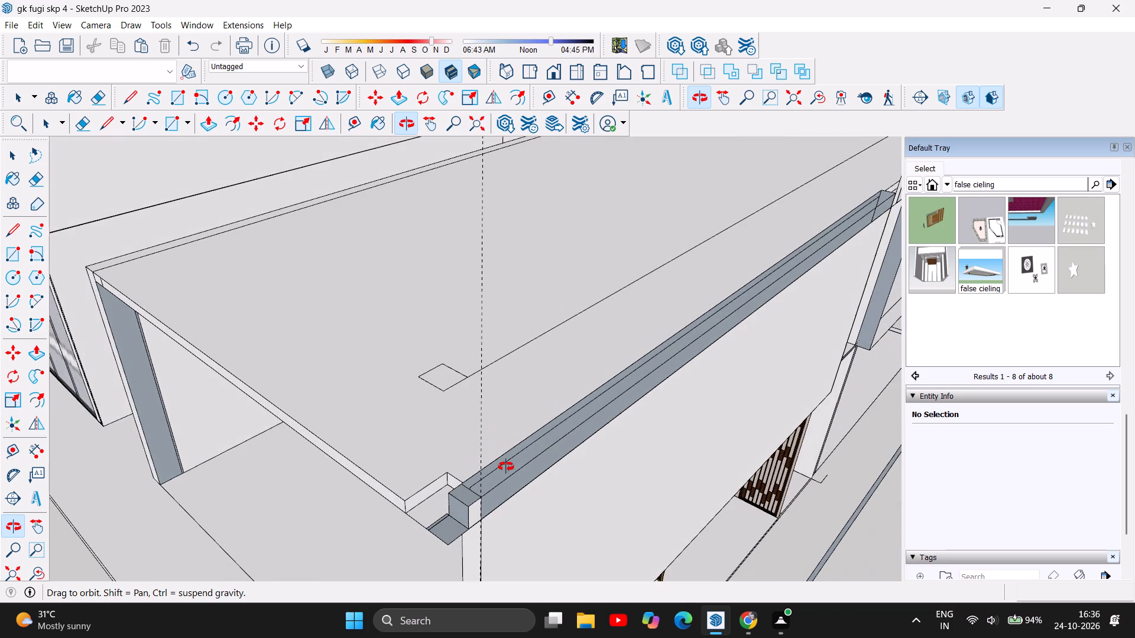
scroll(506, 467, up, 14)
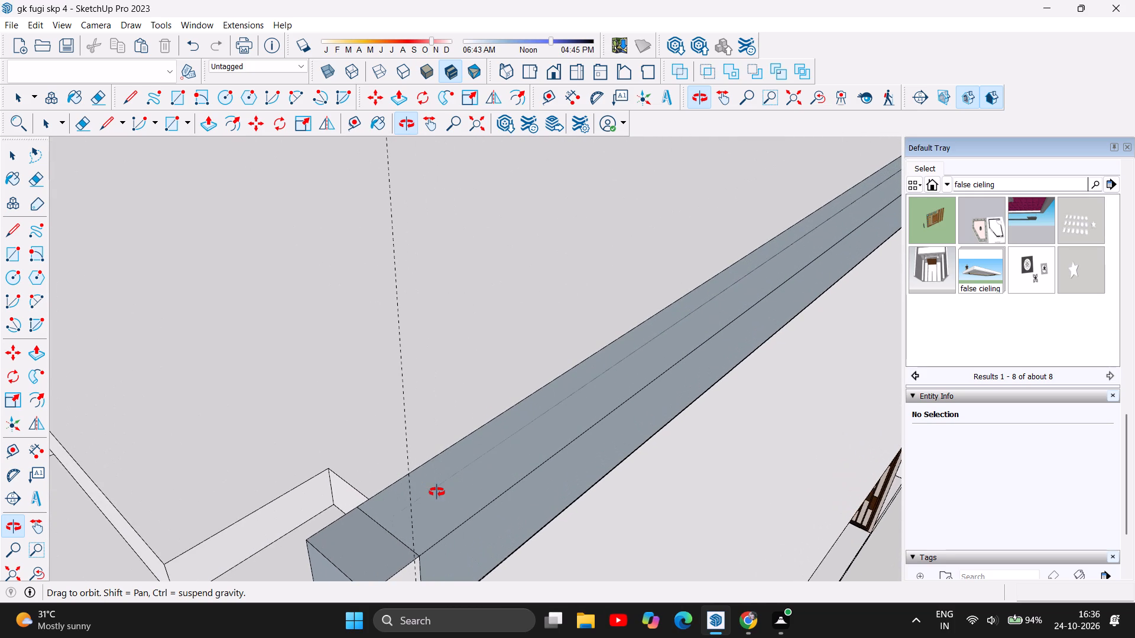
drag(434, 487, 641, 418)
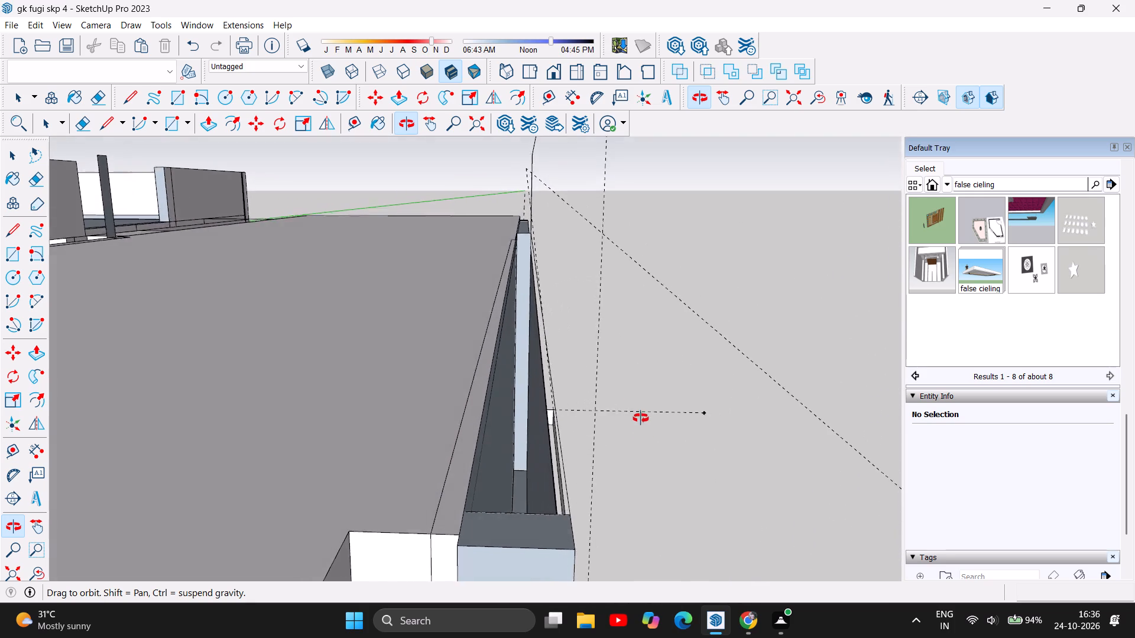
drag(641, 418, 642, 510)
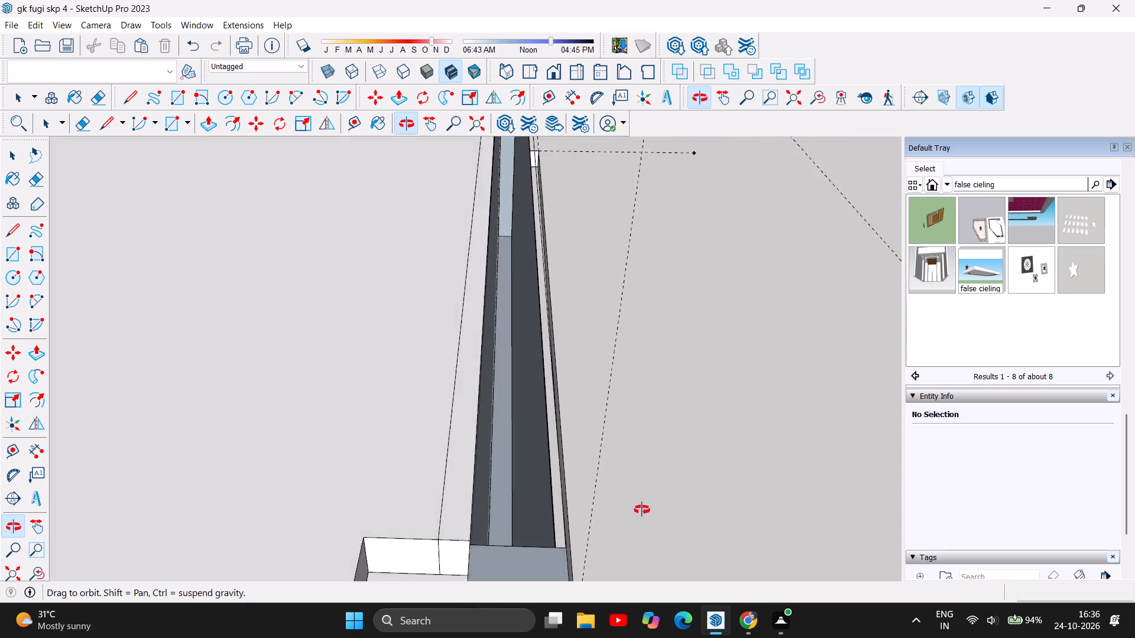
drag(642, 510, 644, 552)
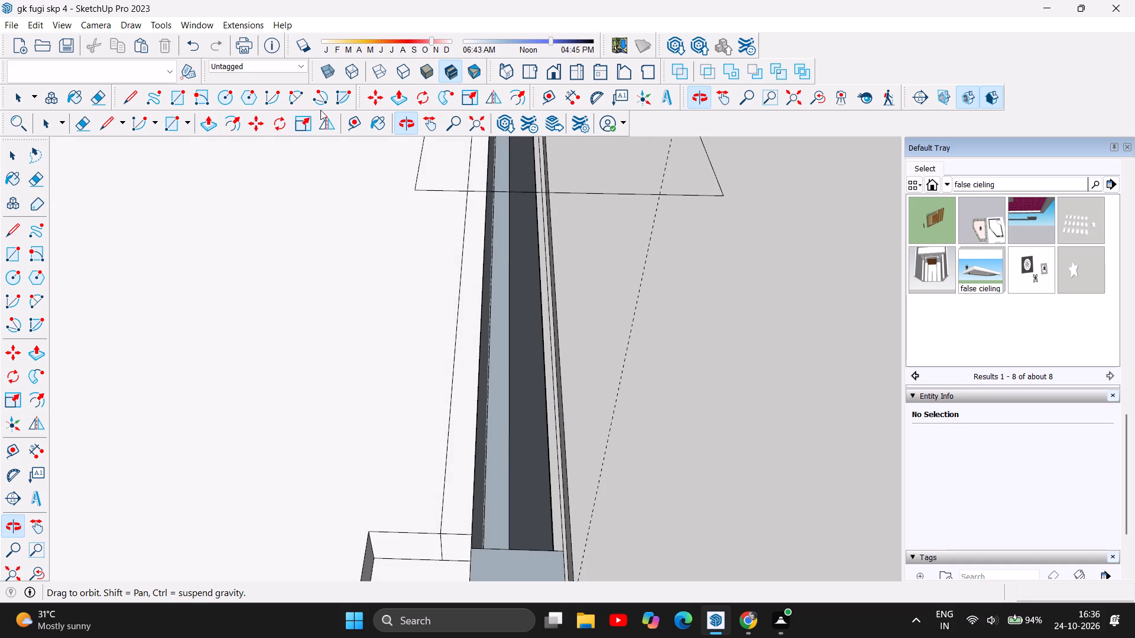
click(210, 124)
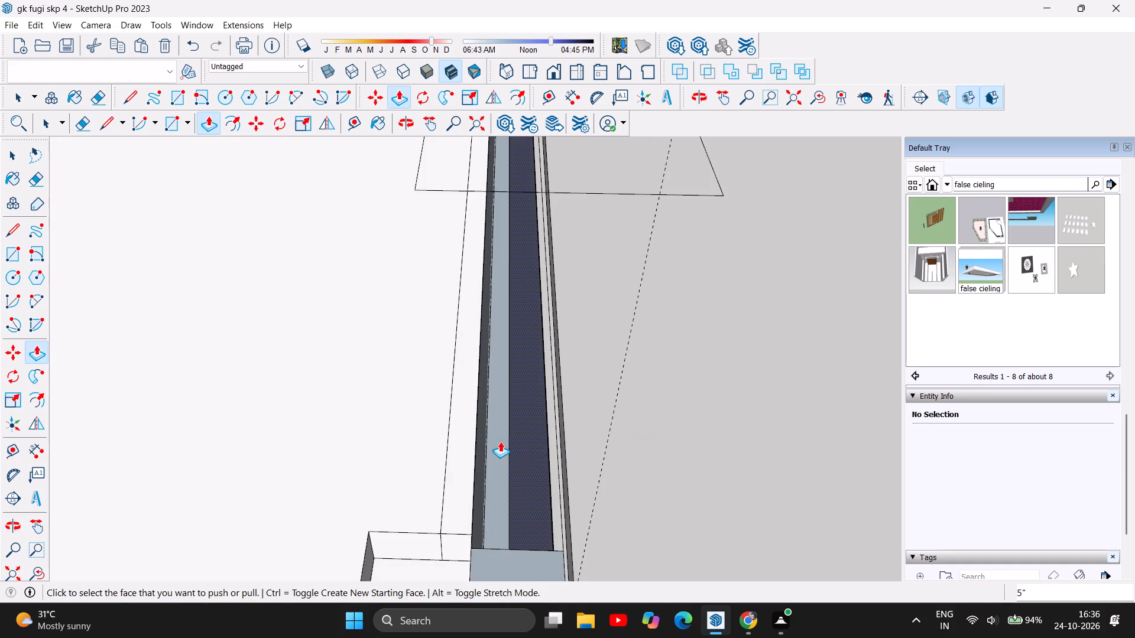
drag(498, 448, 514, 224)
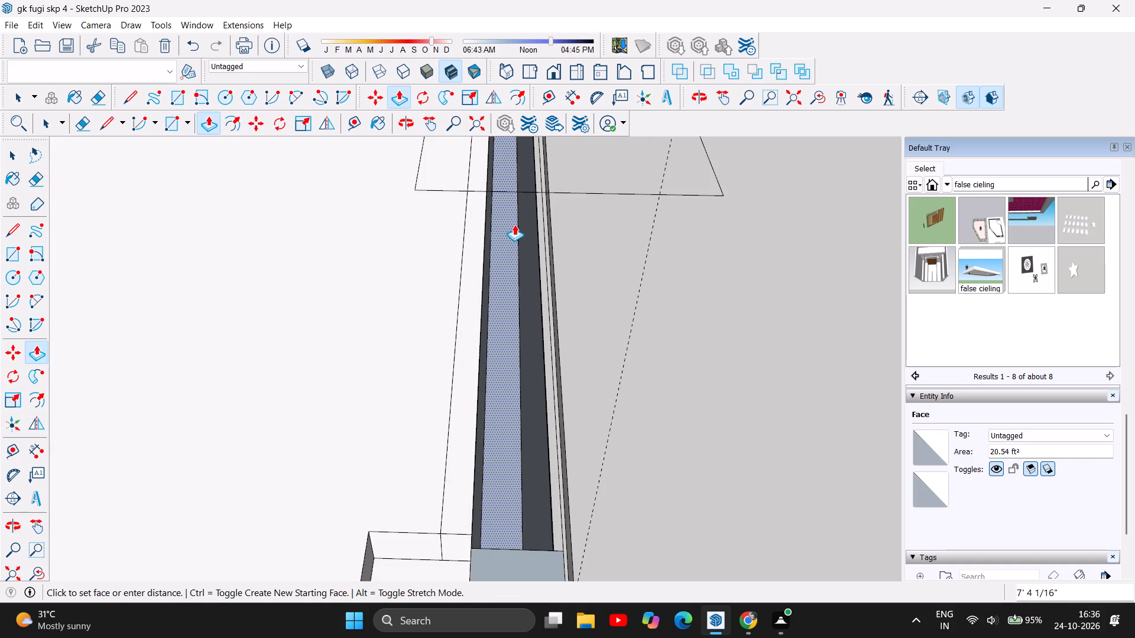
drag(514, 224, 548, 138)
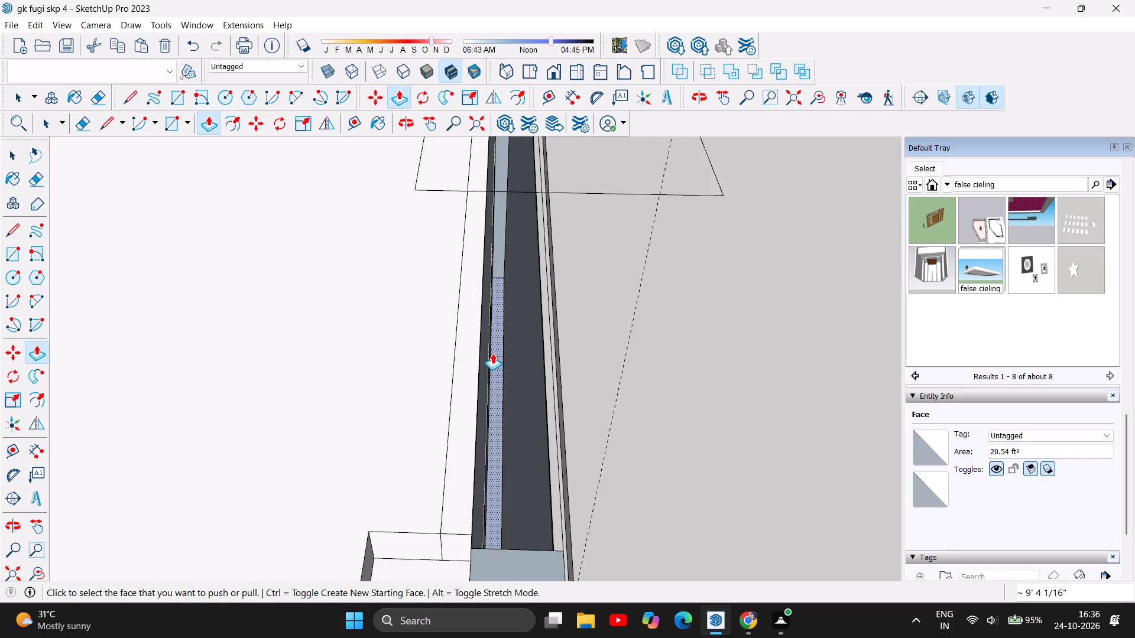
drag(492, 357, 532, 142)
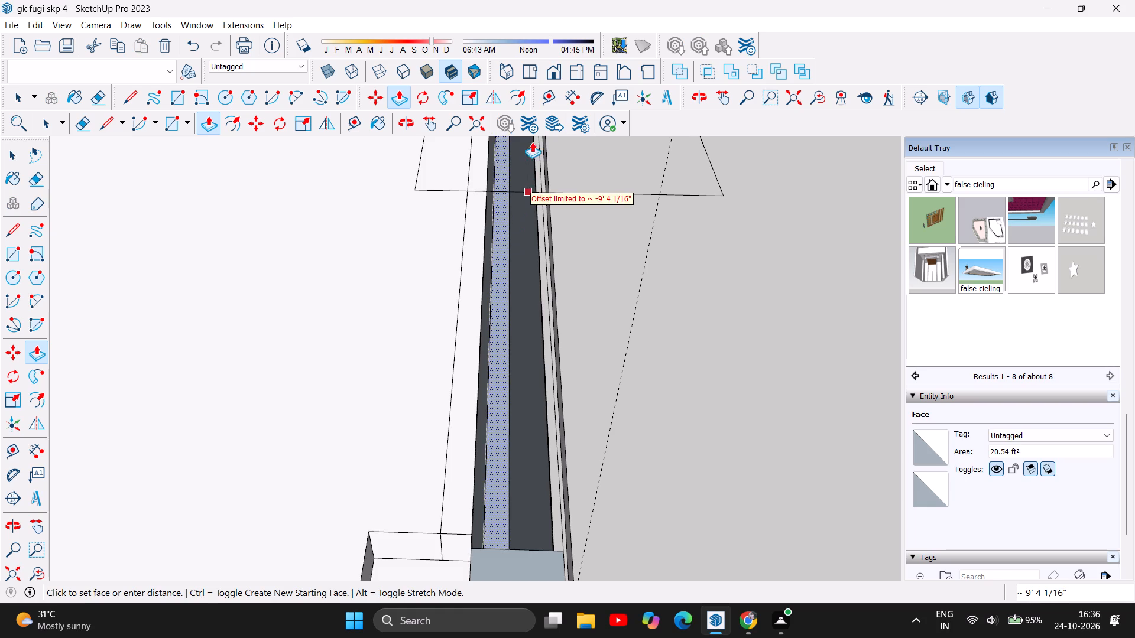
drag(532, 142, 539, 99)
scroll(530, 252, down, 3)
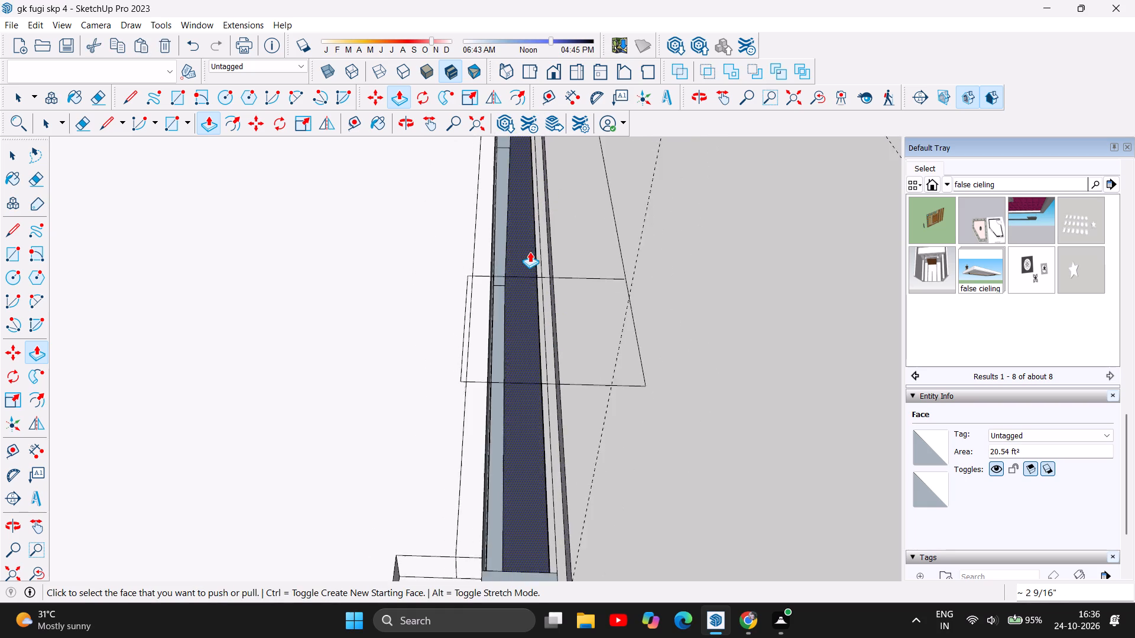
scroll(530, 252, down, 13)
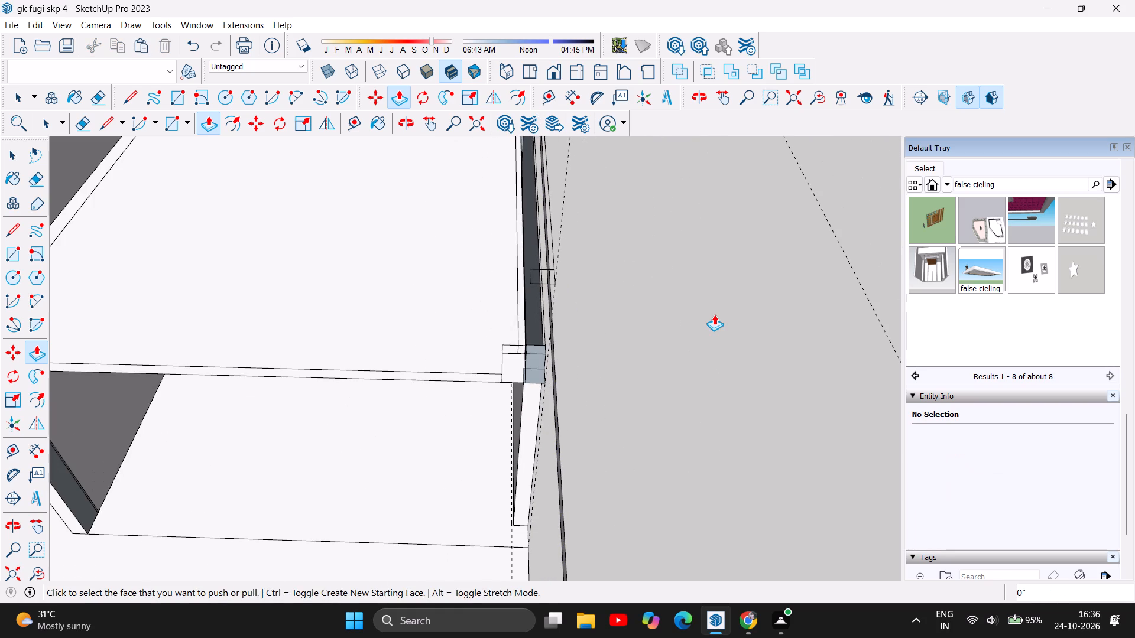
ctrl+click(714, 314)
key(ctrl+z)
Push/Pull the strip face inside the roof-edge slot up 8' 2 7/16", and by about a further 1' 1 5/8".
ctrl+drag(714, 314, 442, 118)
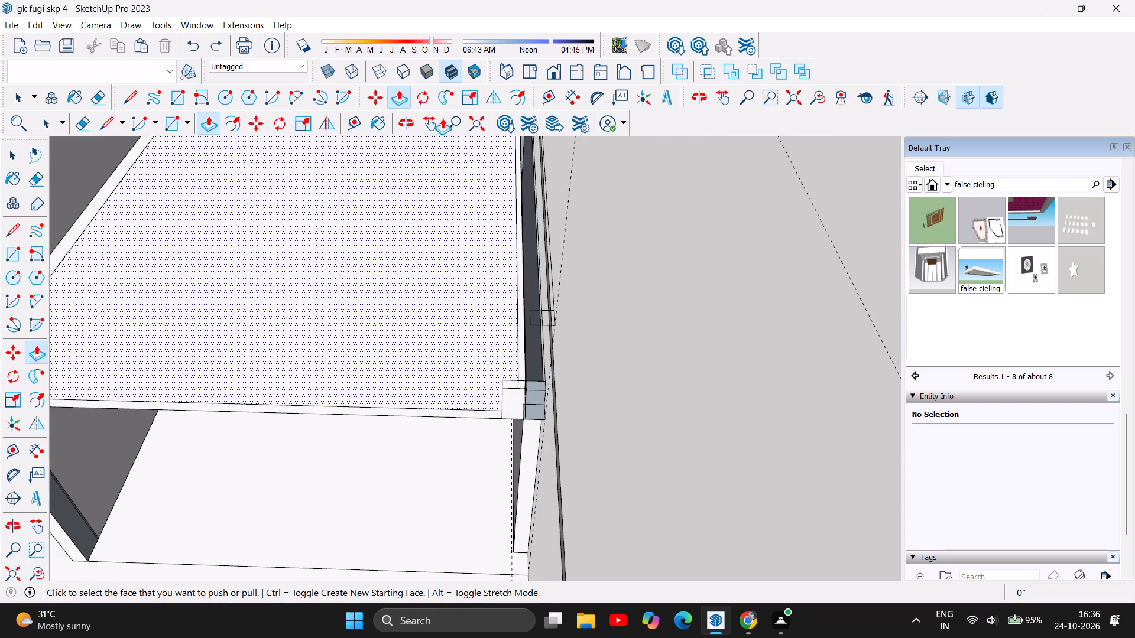
ctrl+drag(442, 118, 742, 266)
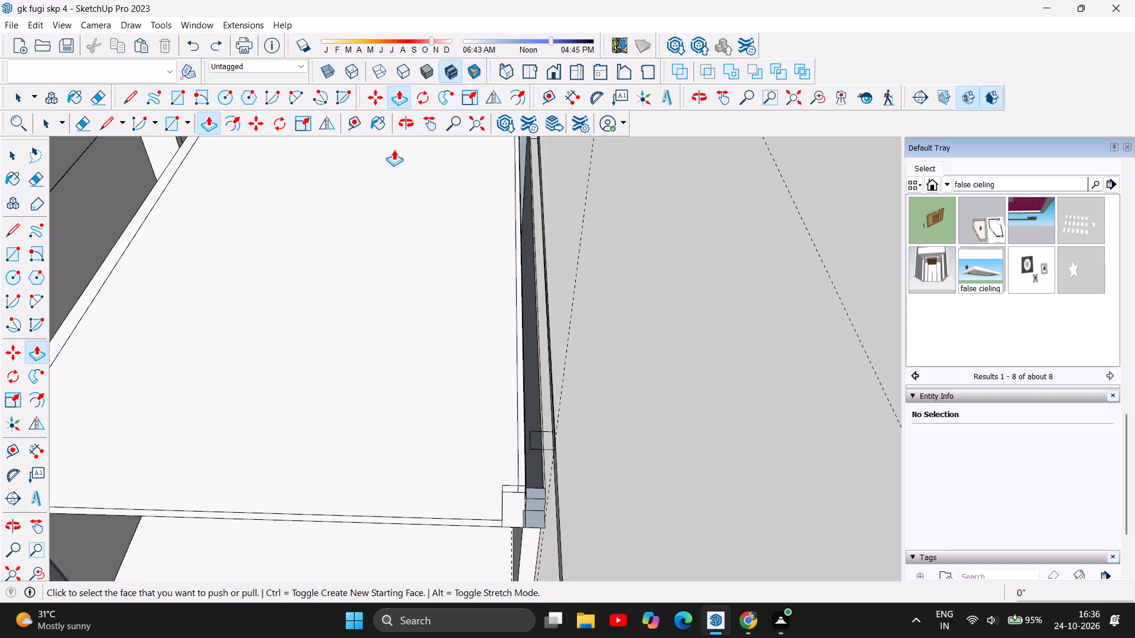
click(411, 125)
drag(523, 269, 501, 386)
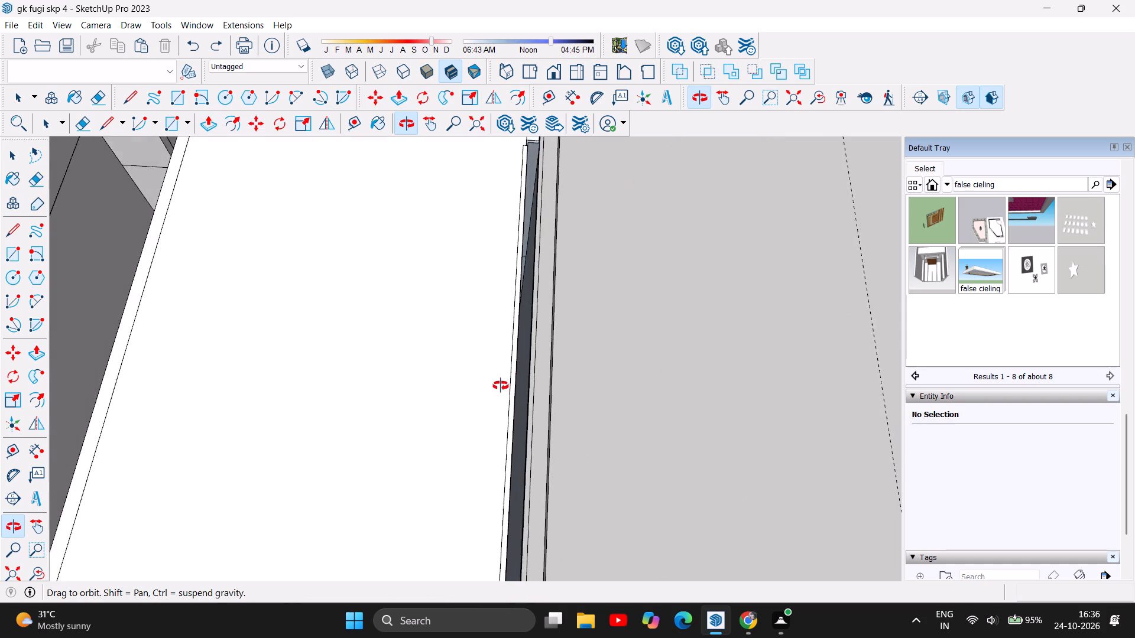
drag(501, 386, 493, 406)
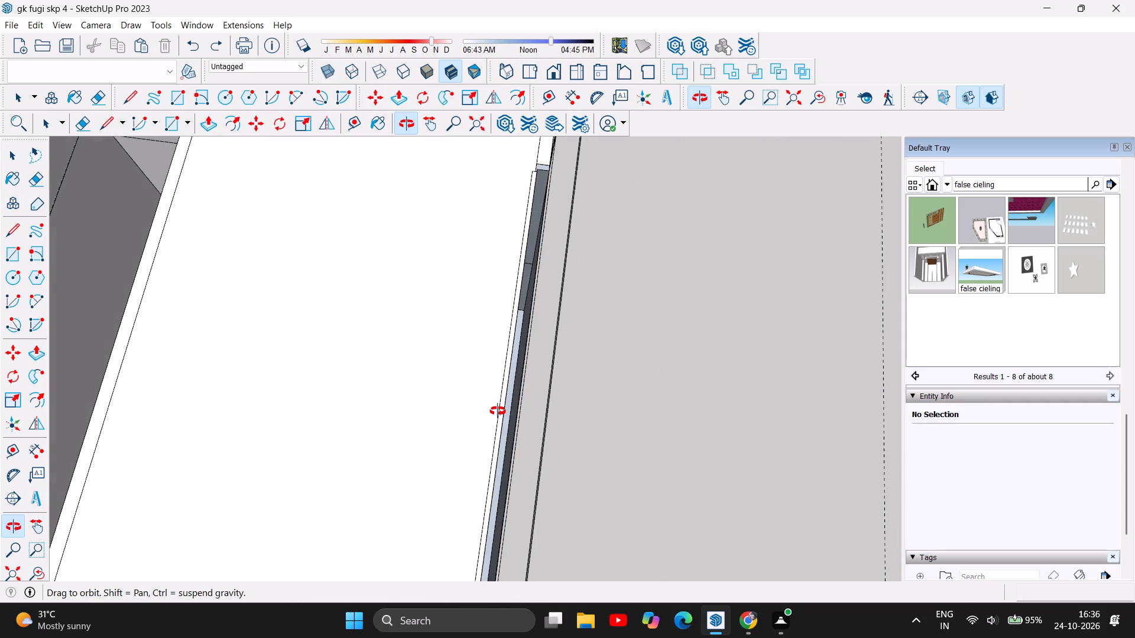
scroll(498, 411, up, 12)
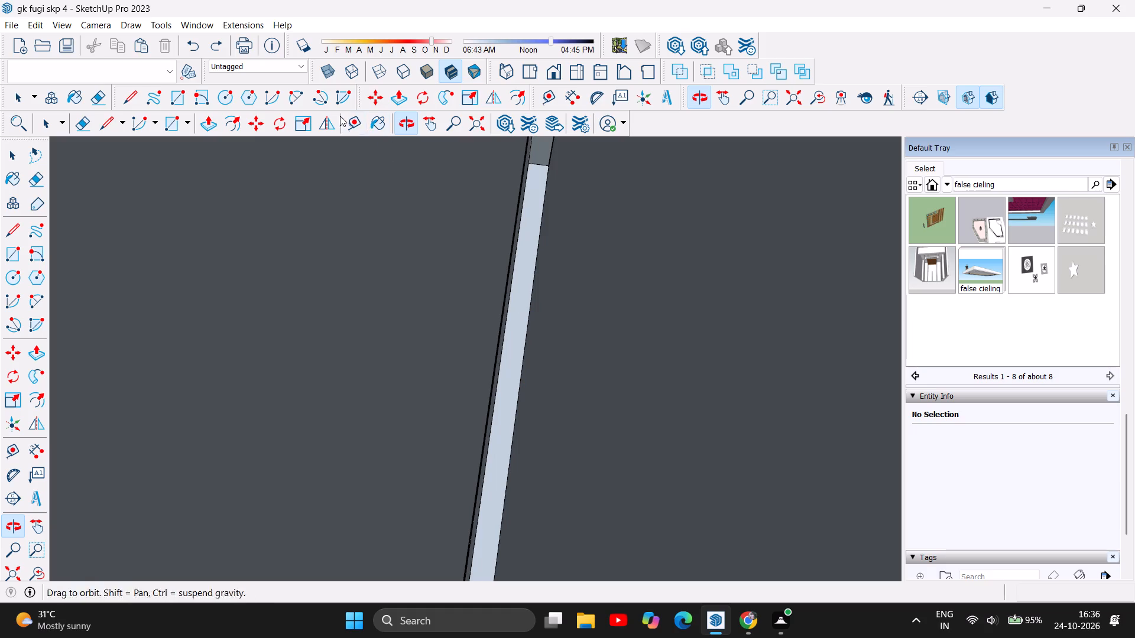
click(207, 126)
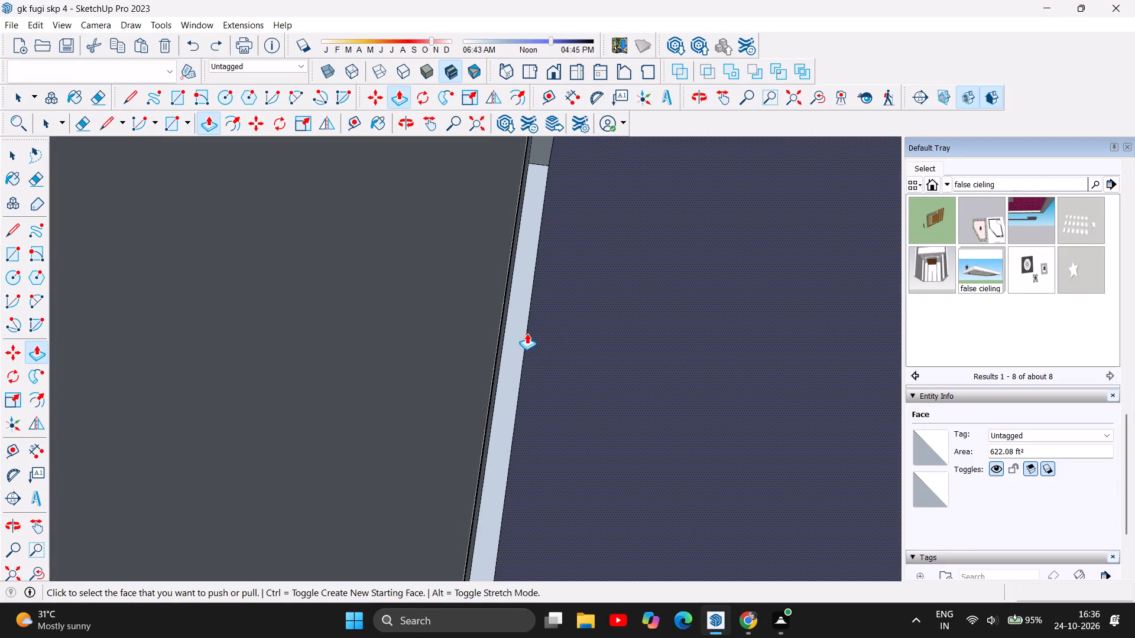
drag(520, 331, 566, 196)
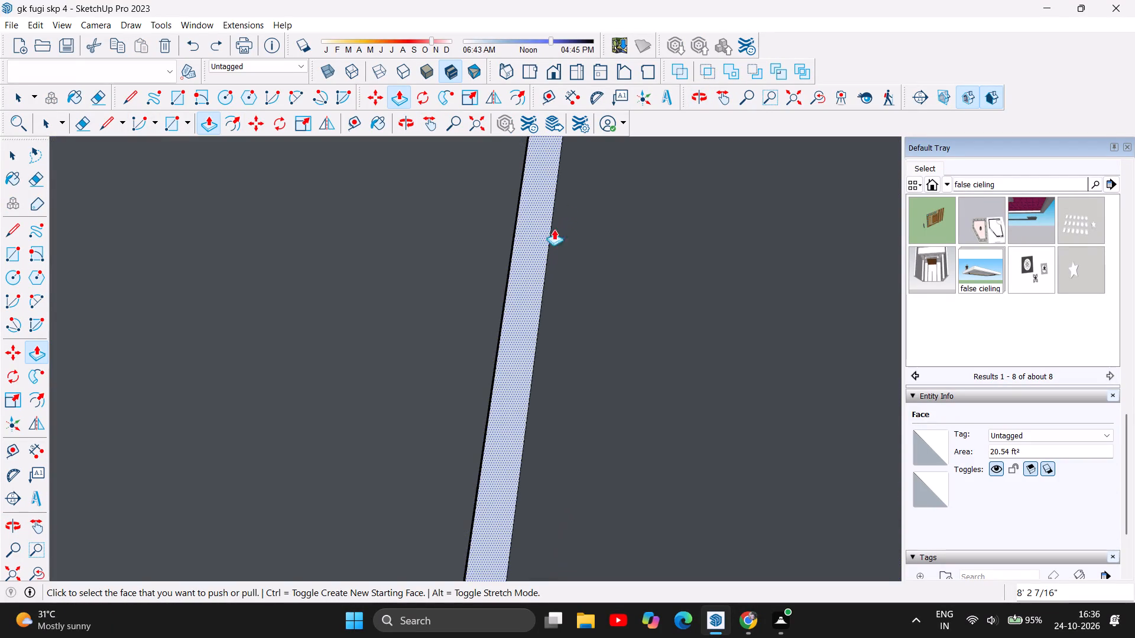
scroll(498, 334, down, 4)
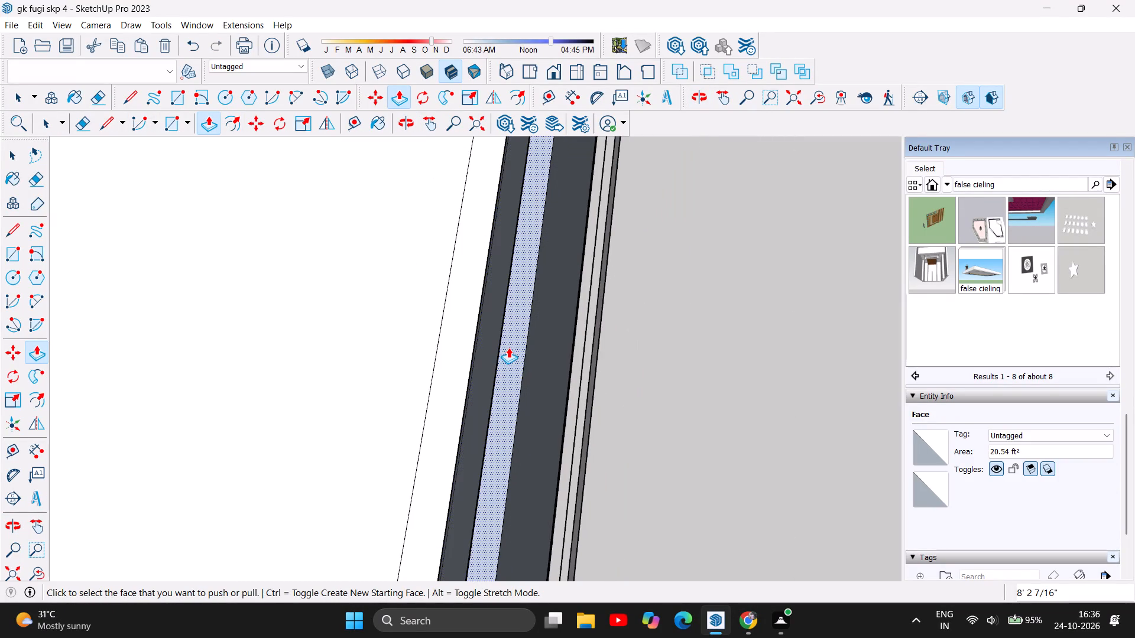
drag(508, 347, 533, 229)
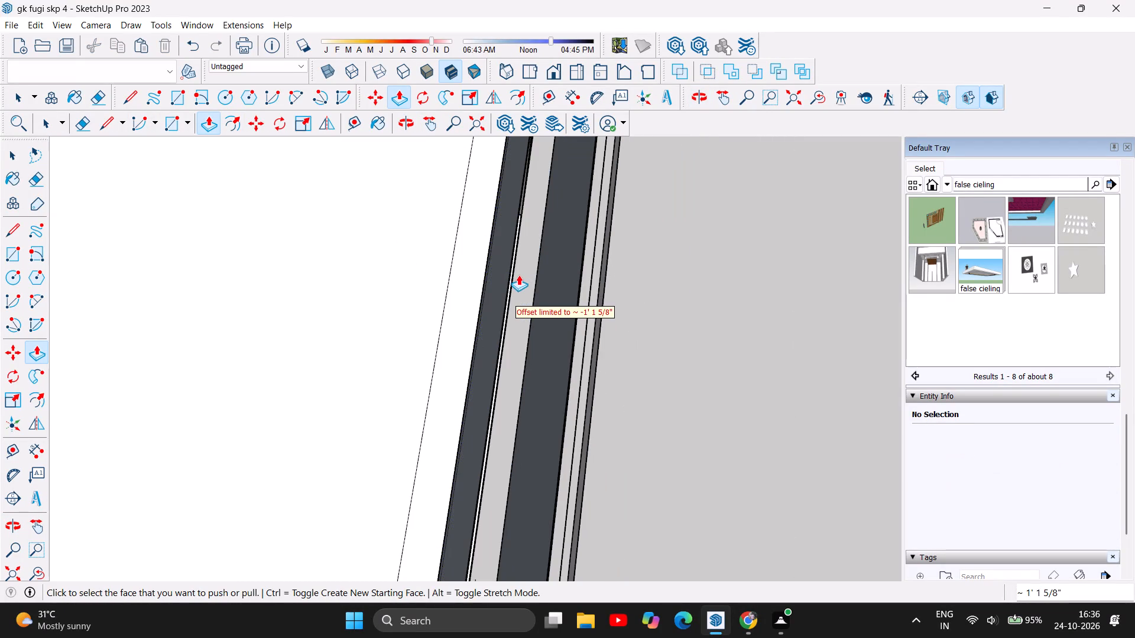
click(509, 386)
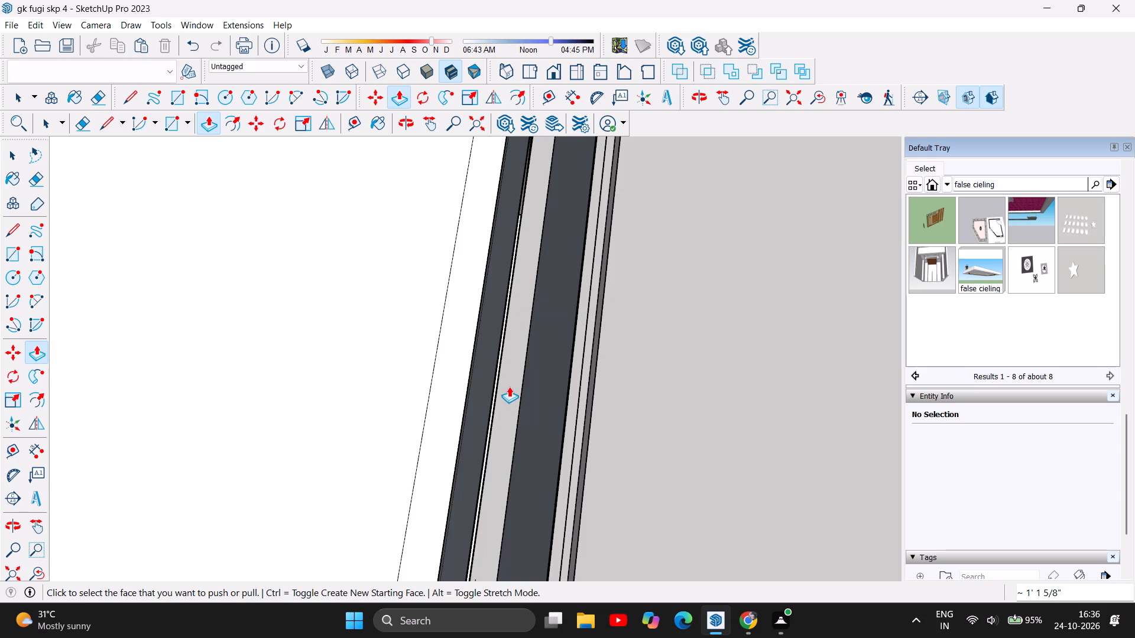
drag(514, 369, 537, 283)
Push/Pull the slot's roof-side wall face 7 5/16" across to the outer wall, filling the slot along the roof edge.
drag(549, 315, 492, 305)
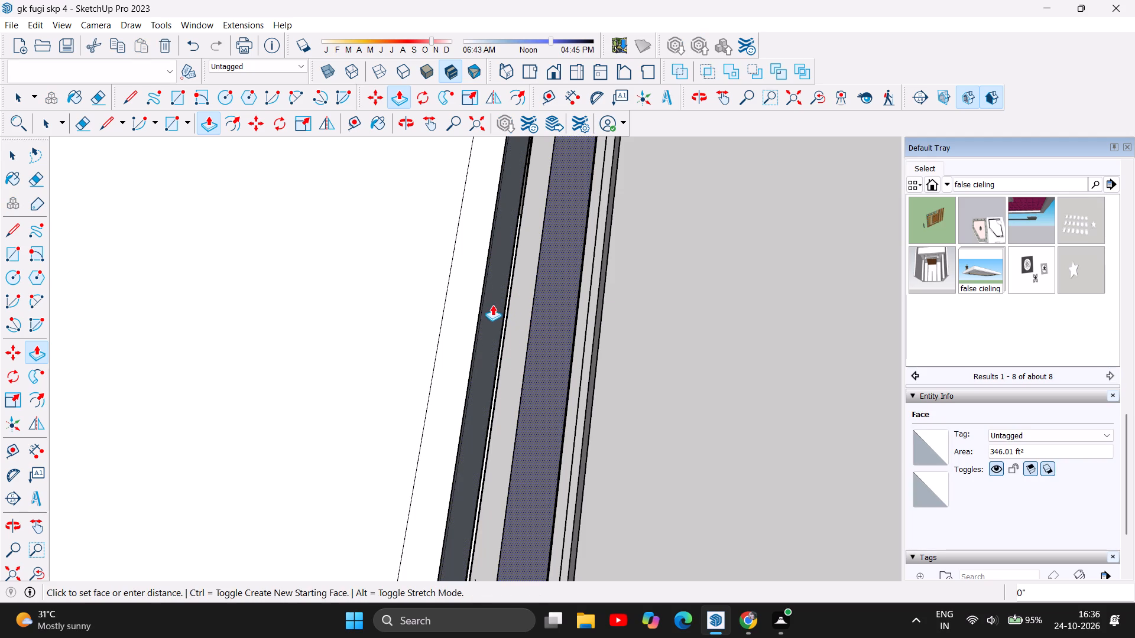
drag(492, 305, 489, 304)
drag(491, 301, 511, 304)
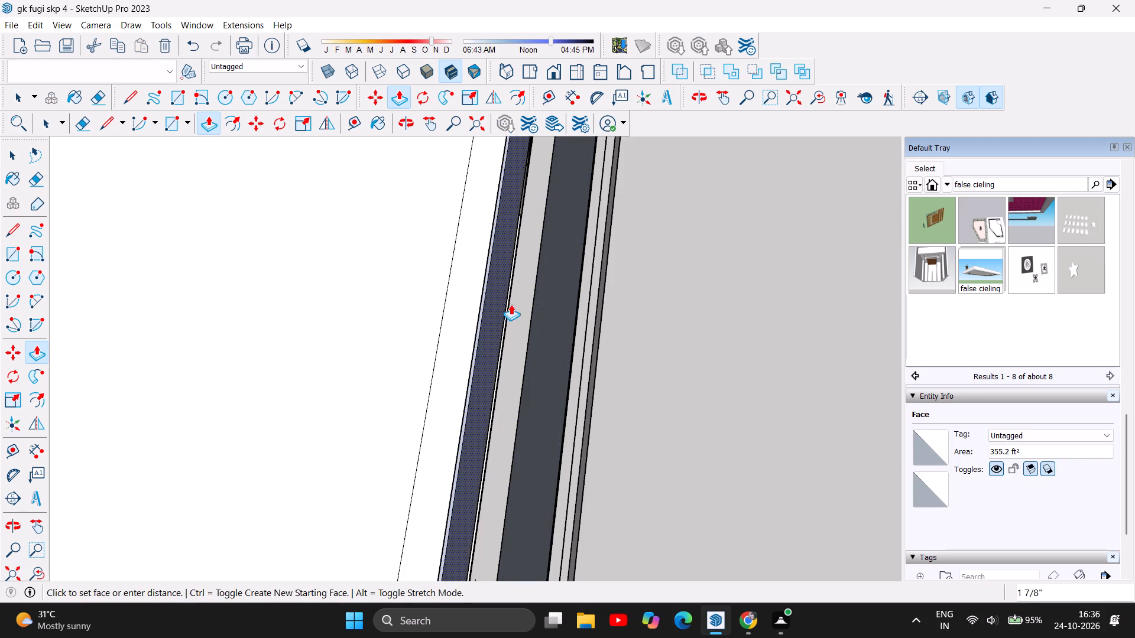
drag(511, 304, 557, 321)
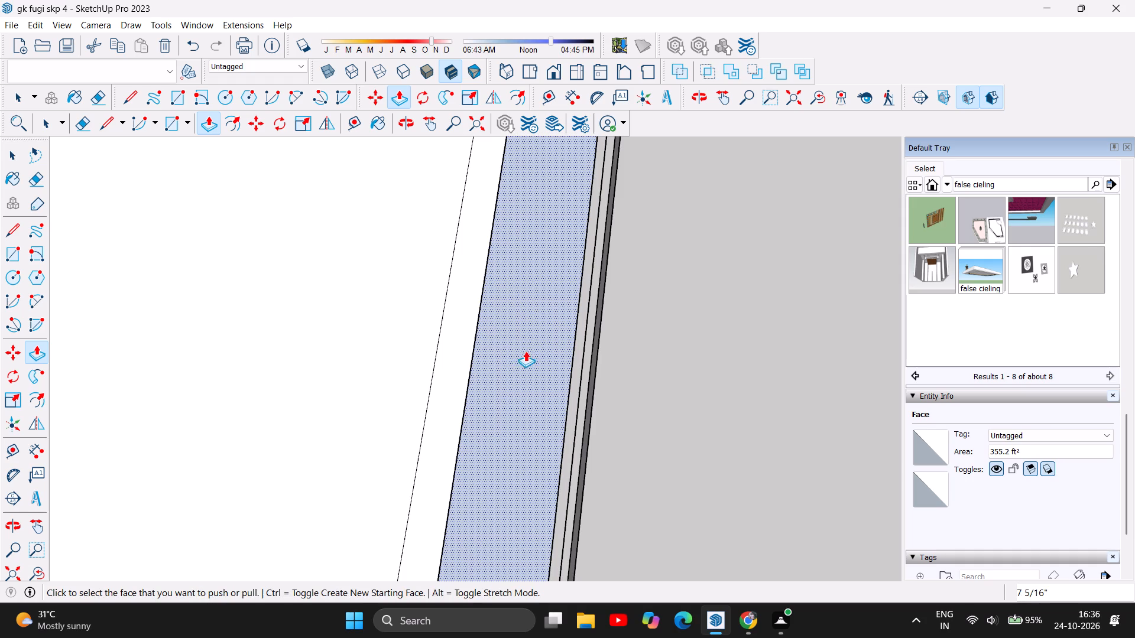
Examine the whole building from above, the front corner and the dining side to check the roof edge and both storeys.
scroll(524, 349, down, 5)
scroll(586, 362, down, 4)
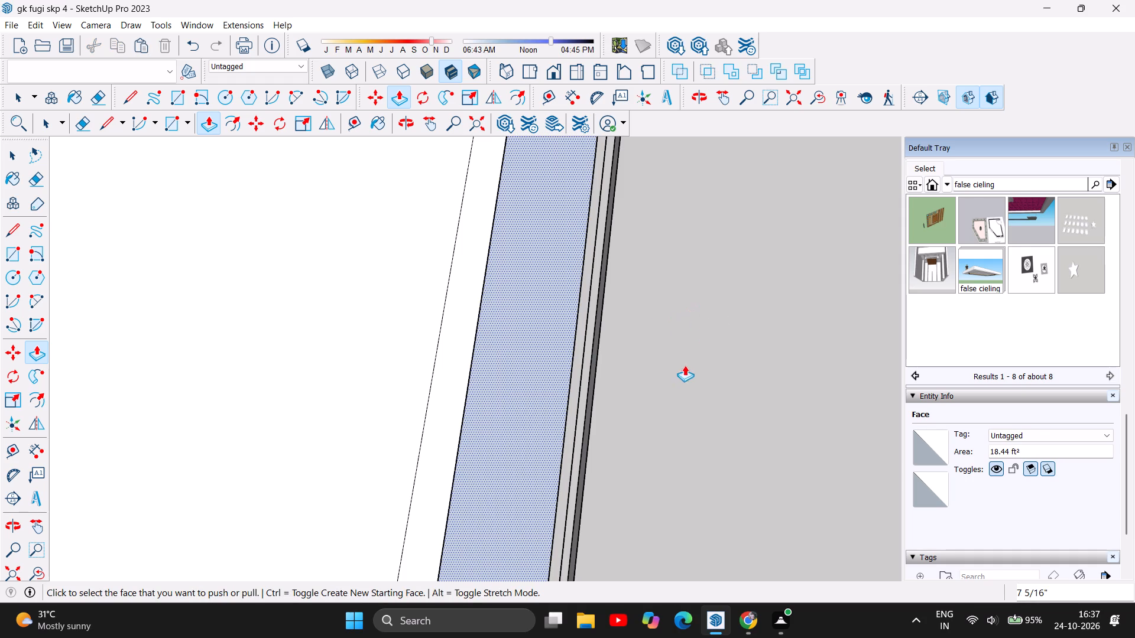
scroll(695, 369, down, 10)
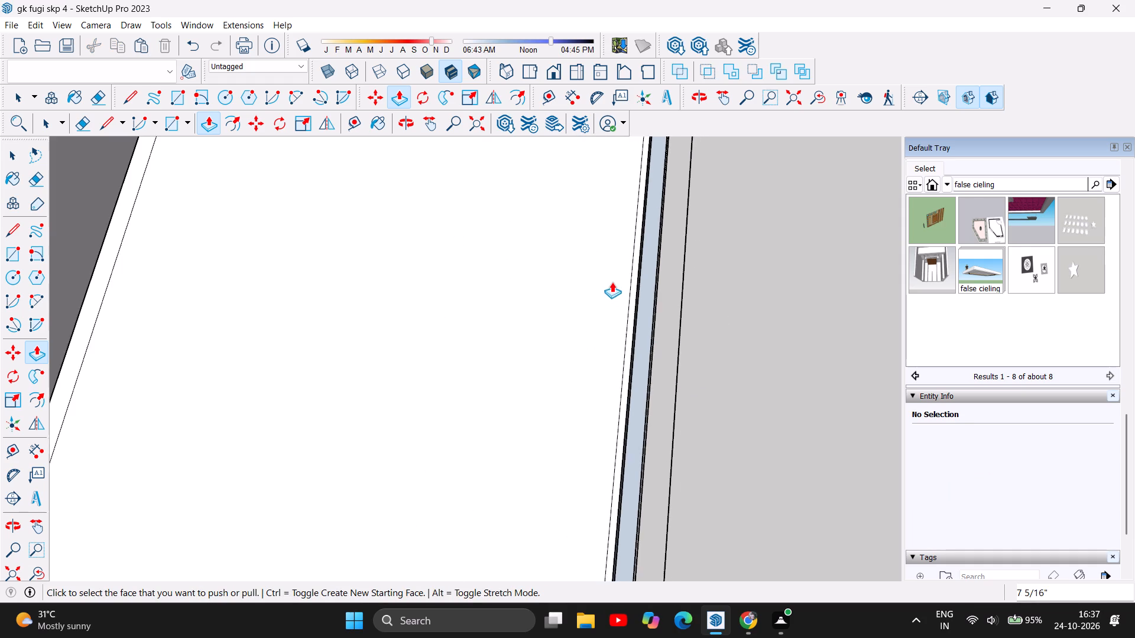
scroll(614, 283, down, 12)
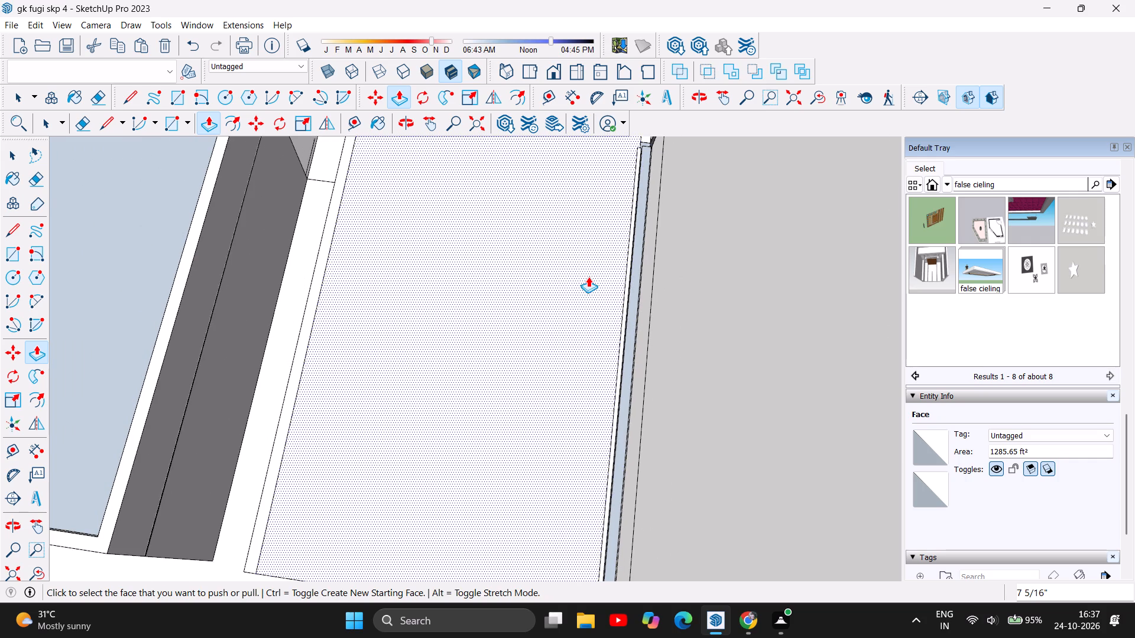
scroll(588, 276, down, 7)
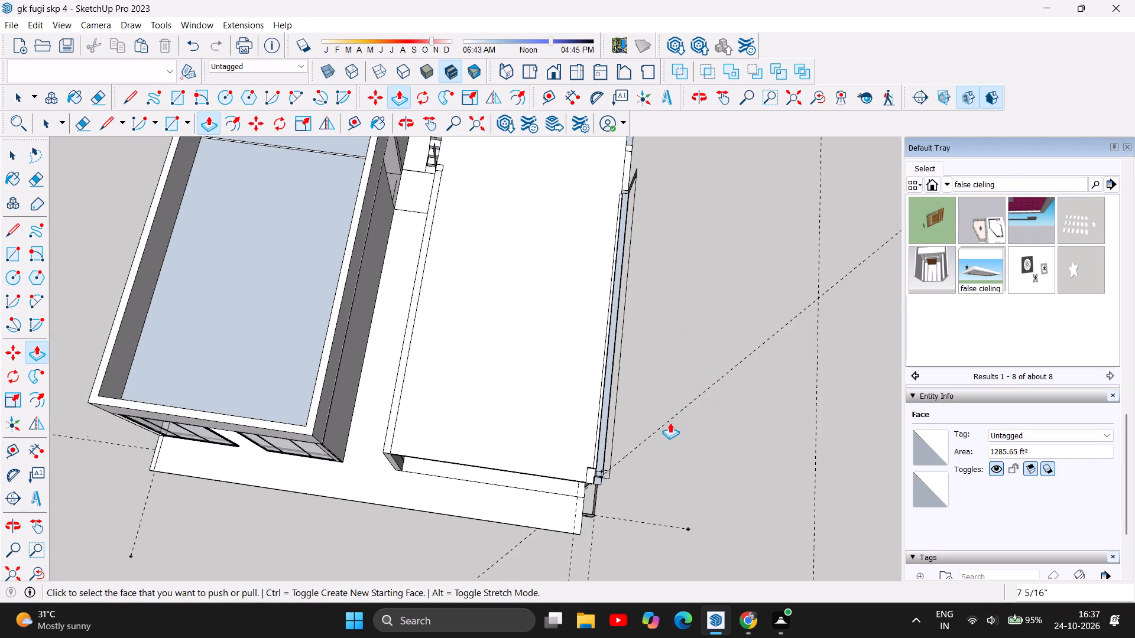
click(407, 121)
drag(688, 456, 529, 284)
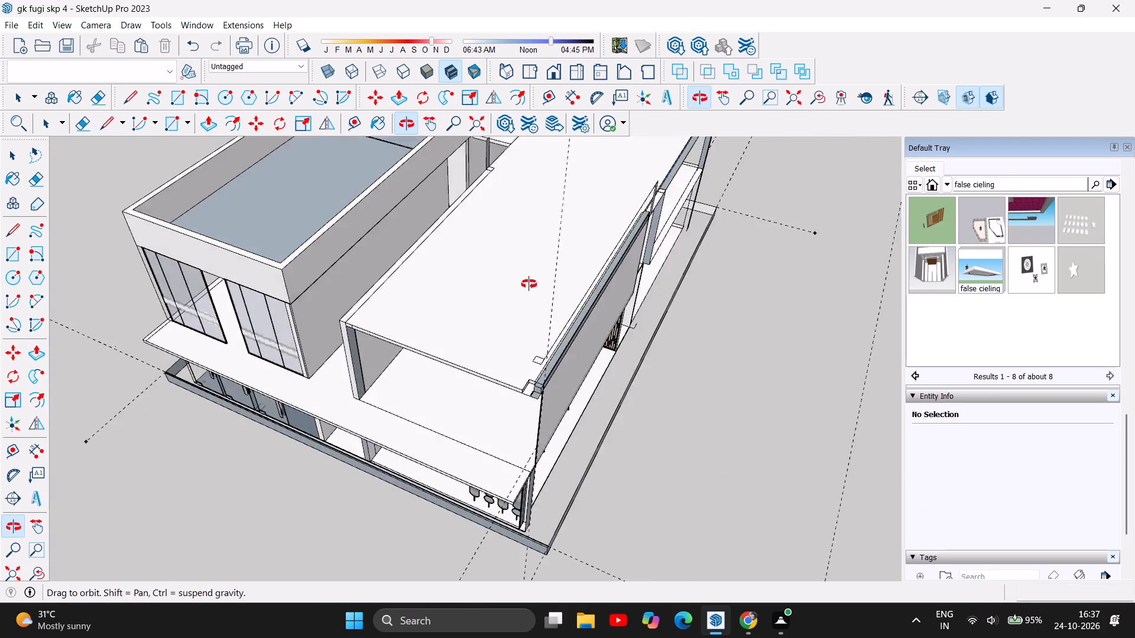
drag(529, 284, 296, 203)
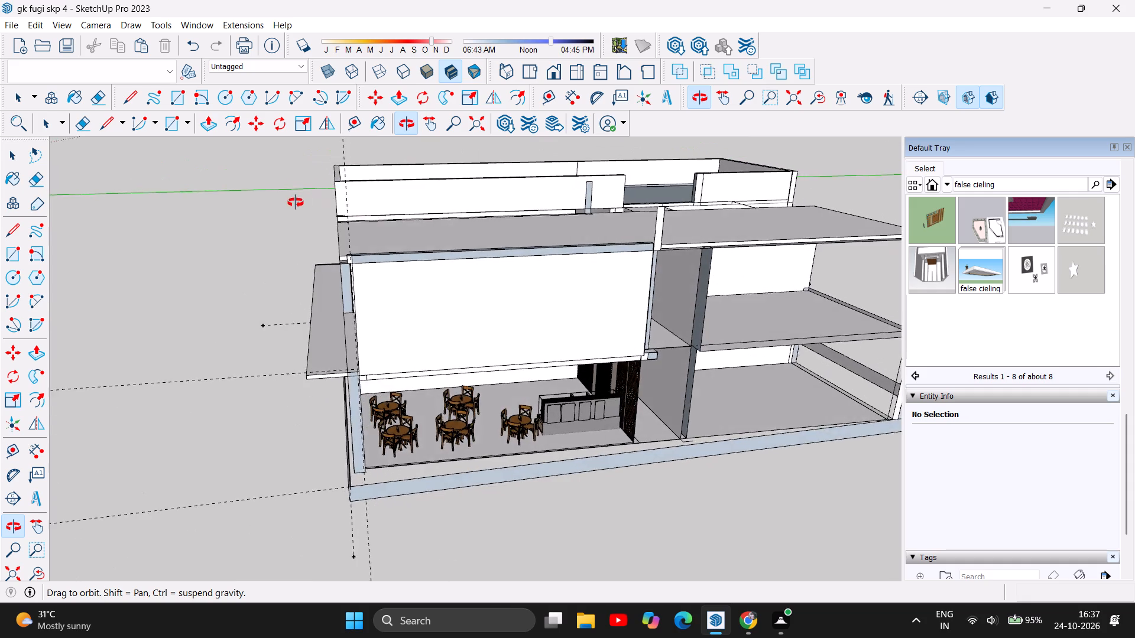
drag(296, 203, 25, 149)
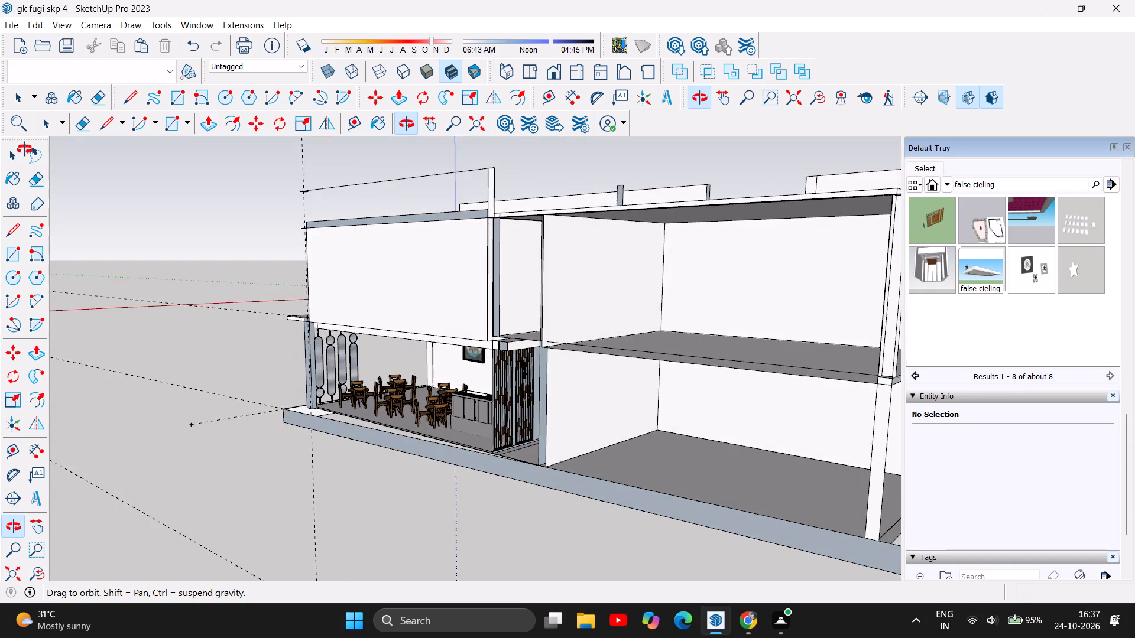
drag(25, 149, 300, 313)
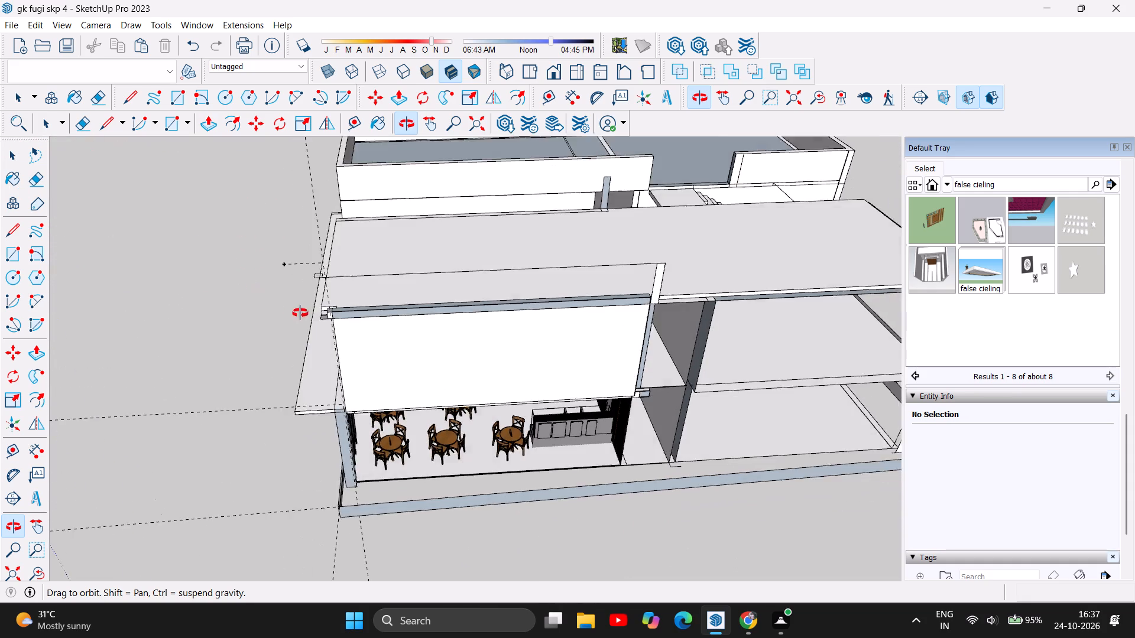
Push/Pull the inner face of the upper room's thin outer side wall 7 11/16" into the room to thicken it.
drag(300, 313, 663, 322)
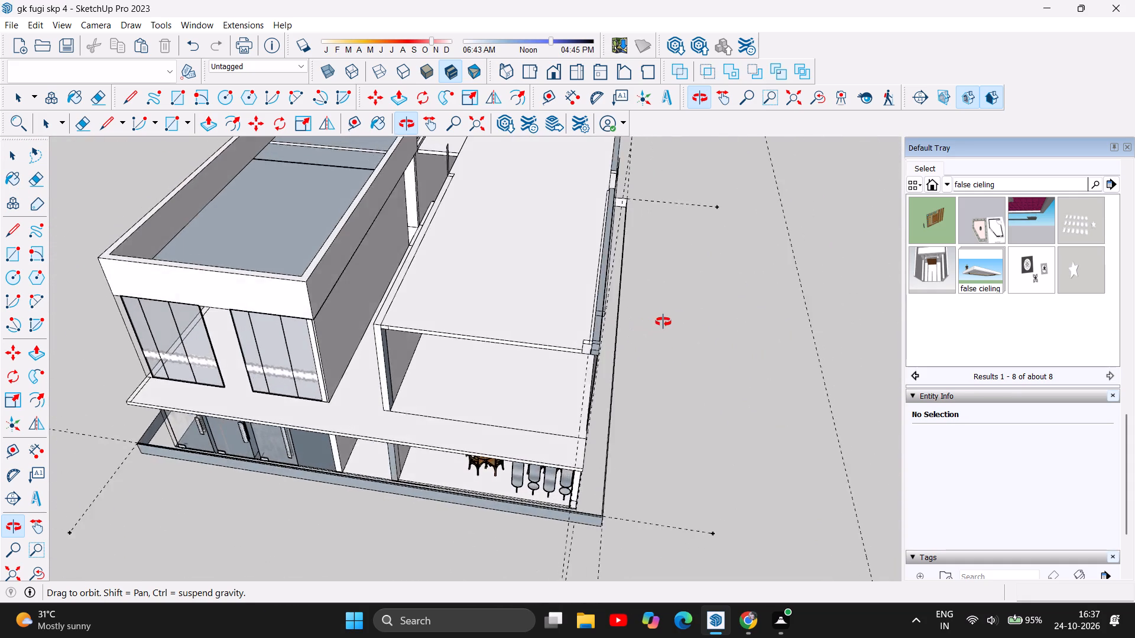
drag(663, 322, 663, 321)
scroll(592, 393, up, 11)
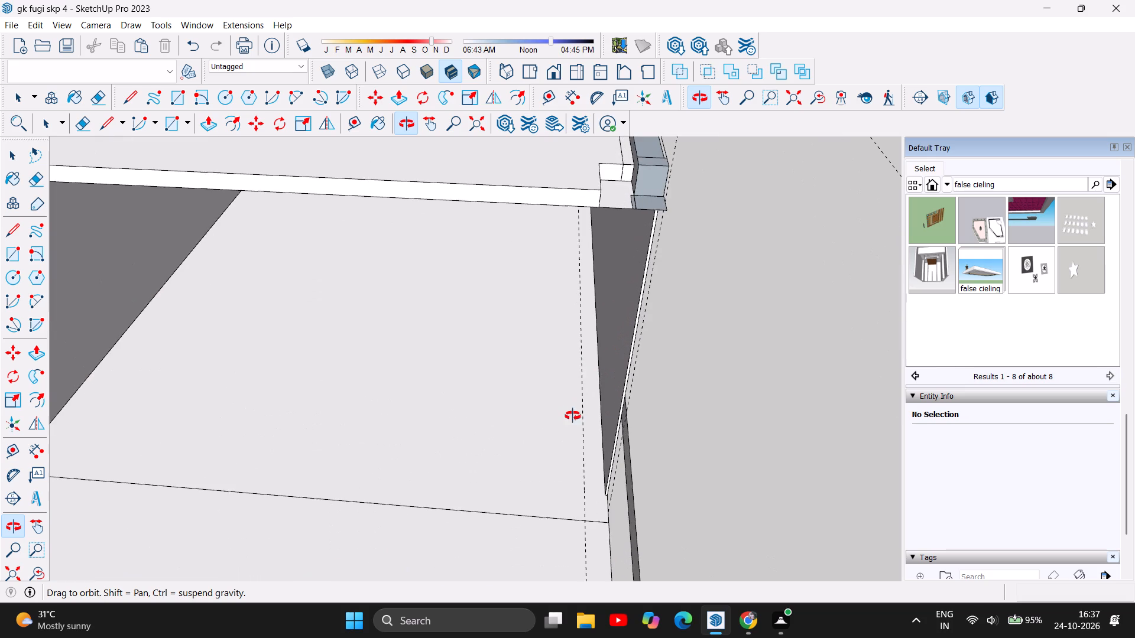
drag(572, 423, 581, 367)
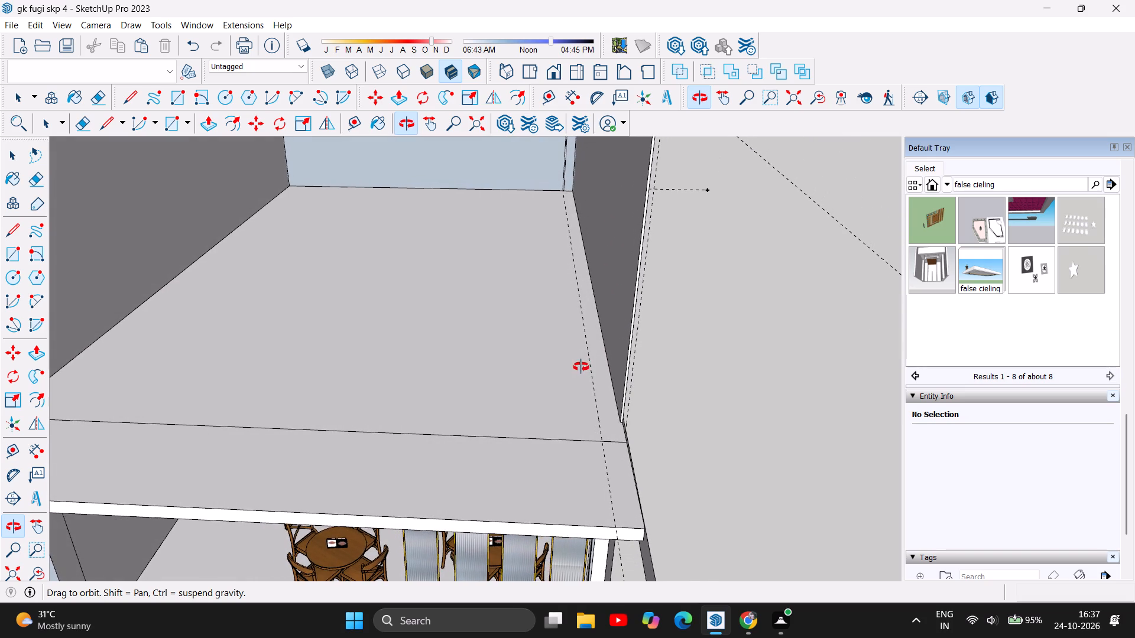
click(213, 122)
drag(615, 209, 605, 206)
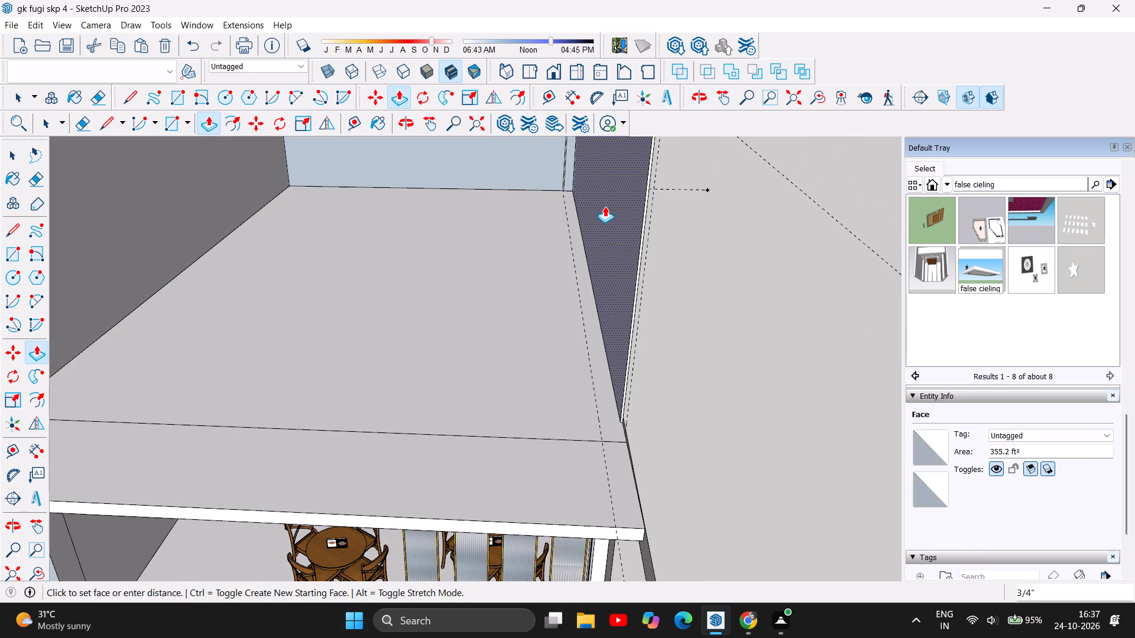
drag(605, 206, 598, 205)
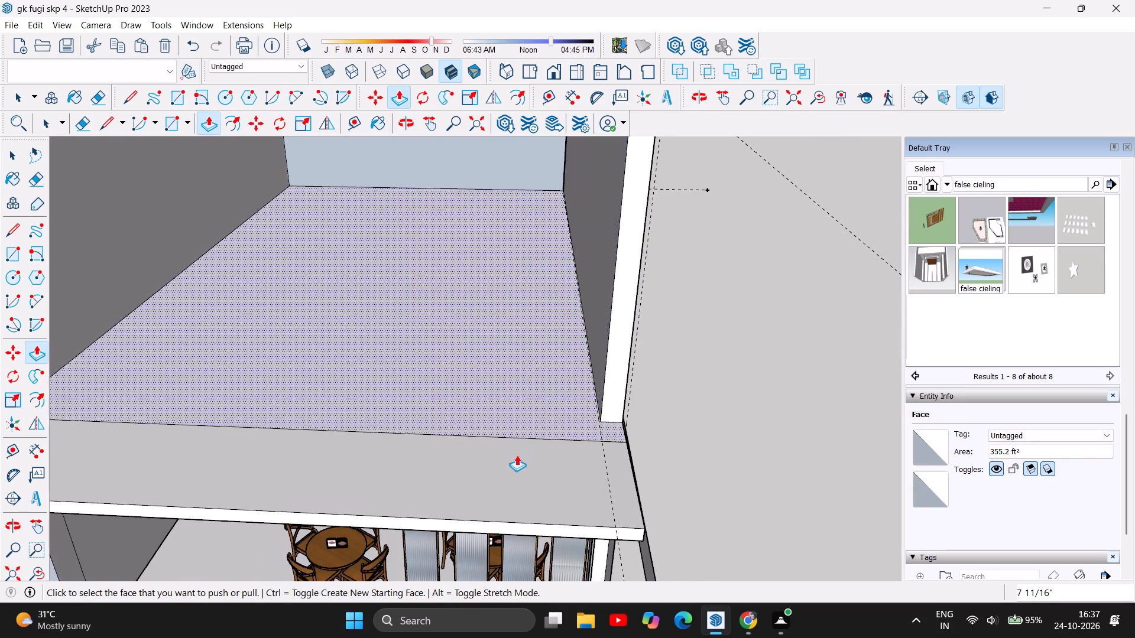
Delete the stray small rectangle's edges and the long line beside the slot along the upper room's roof edge.
scroll(510, 455, down, 5)
scroll(443, 545, down, 13)
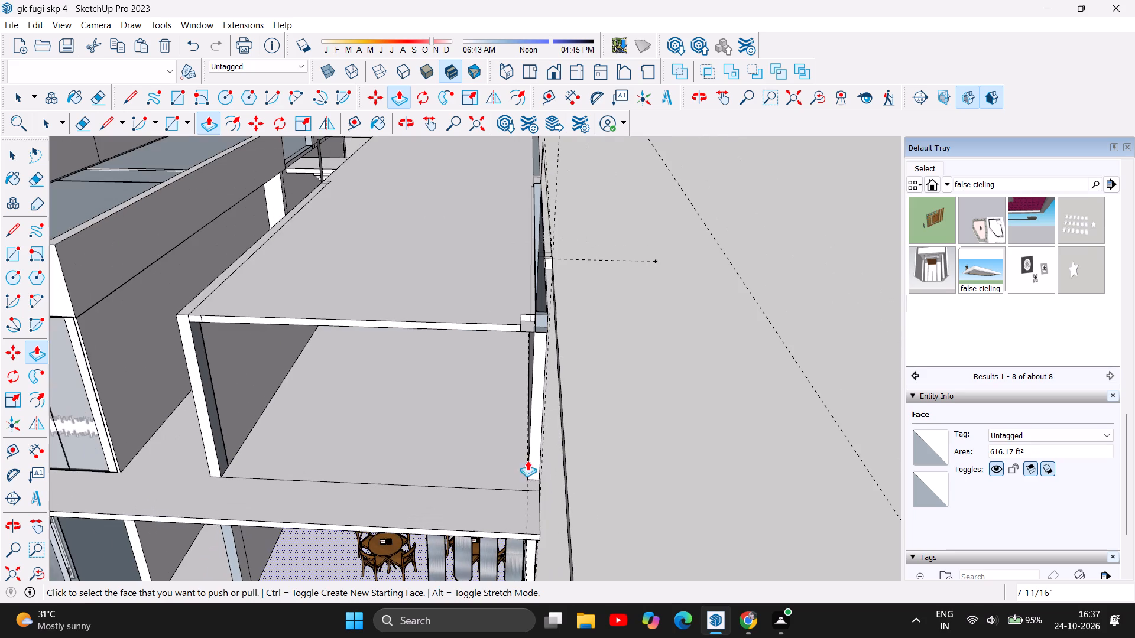
scroll(574, 181, up, 3)
scroll(575, 192, down, 2)
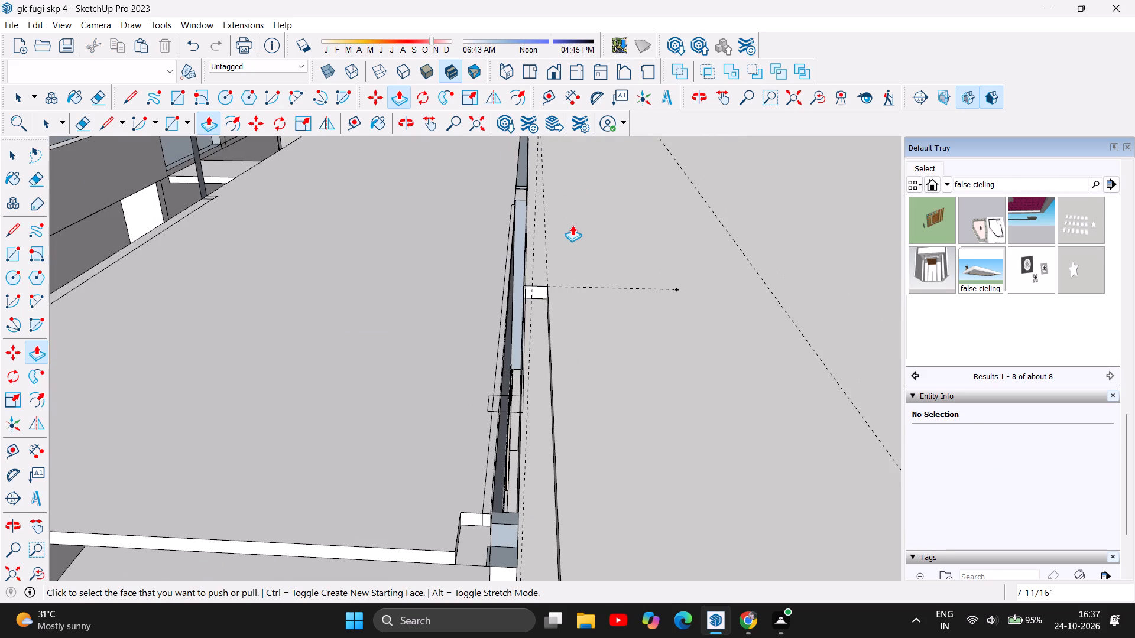
scroll(562, 440, up, 1)
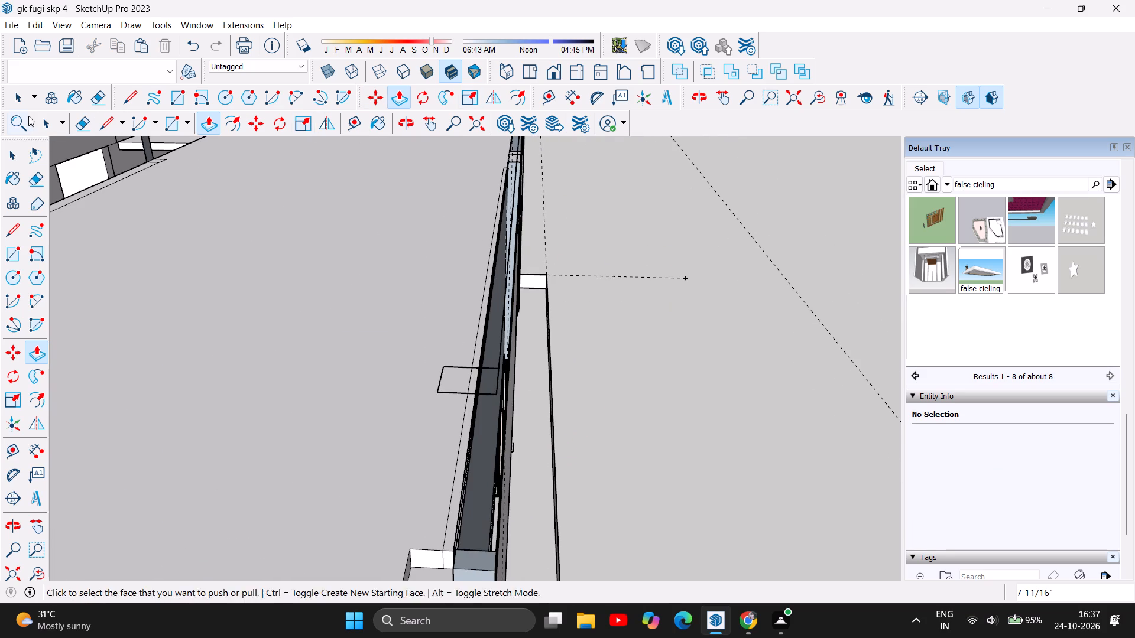
click(14, 101)
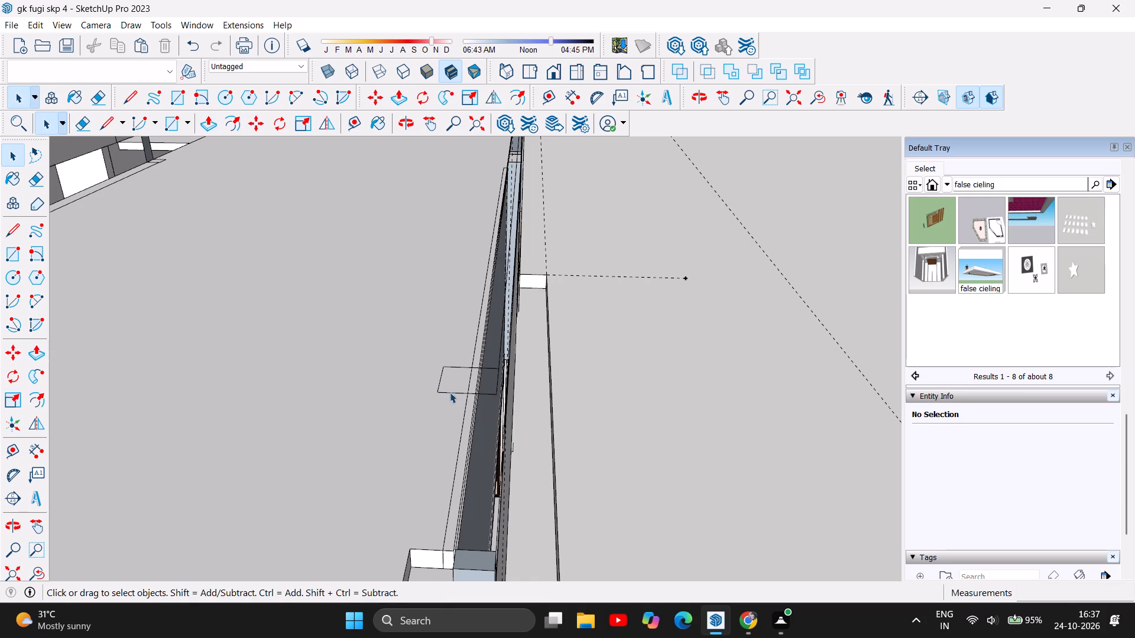
click(448, 392)
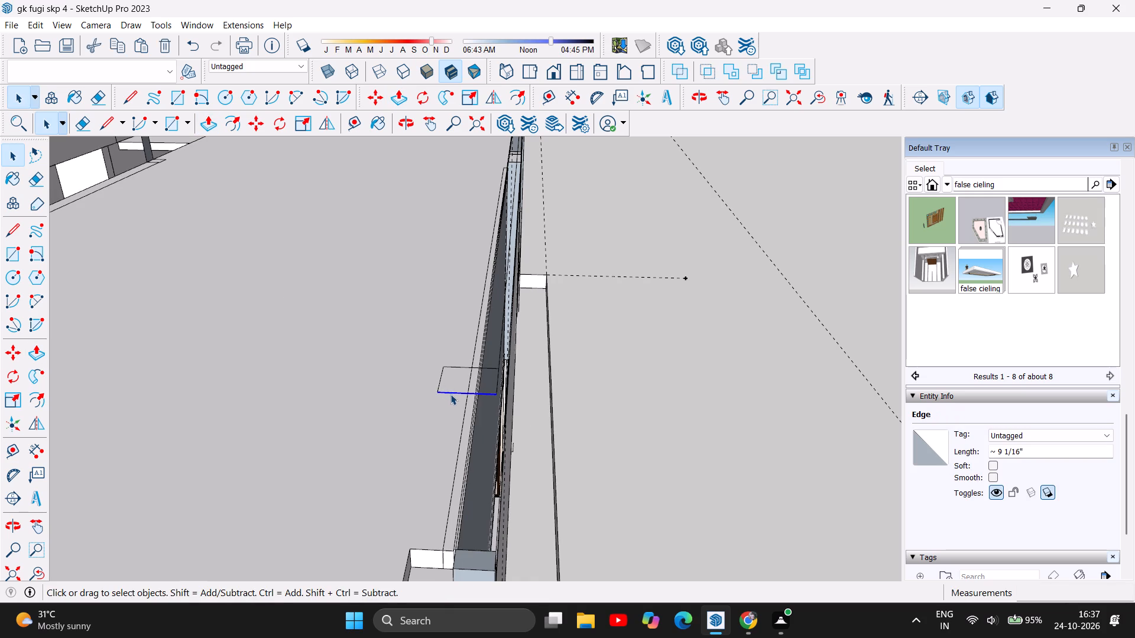
key(Delete)
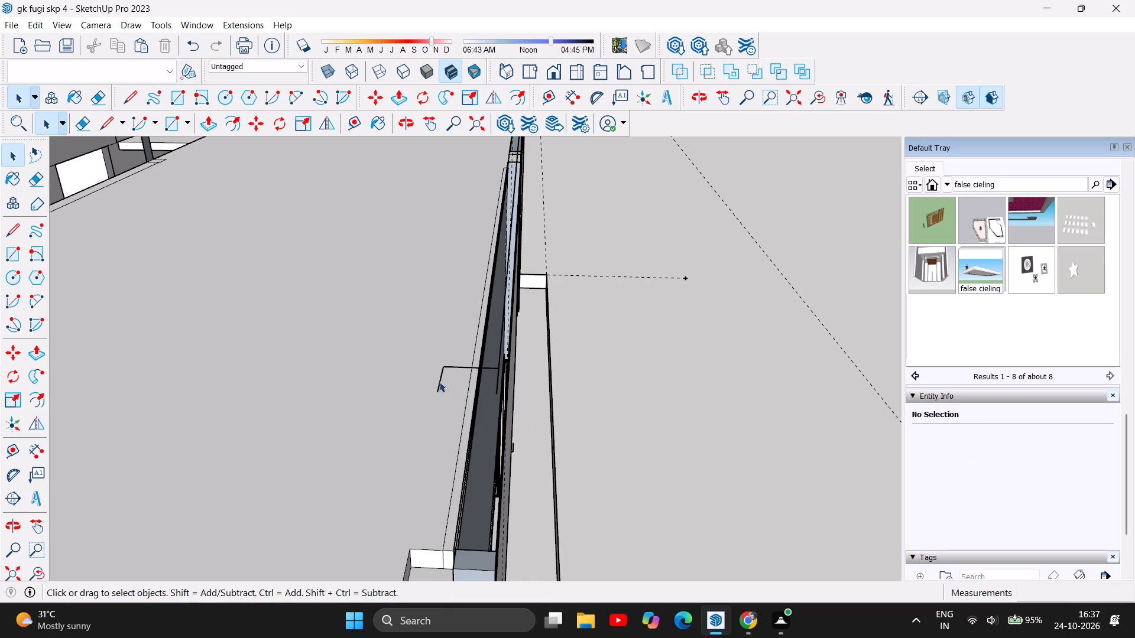
click(439, 385)
key(Delete)
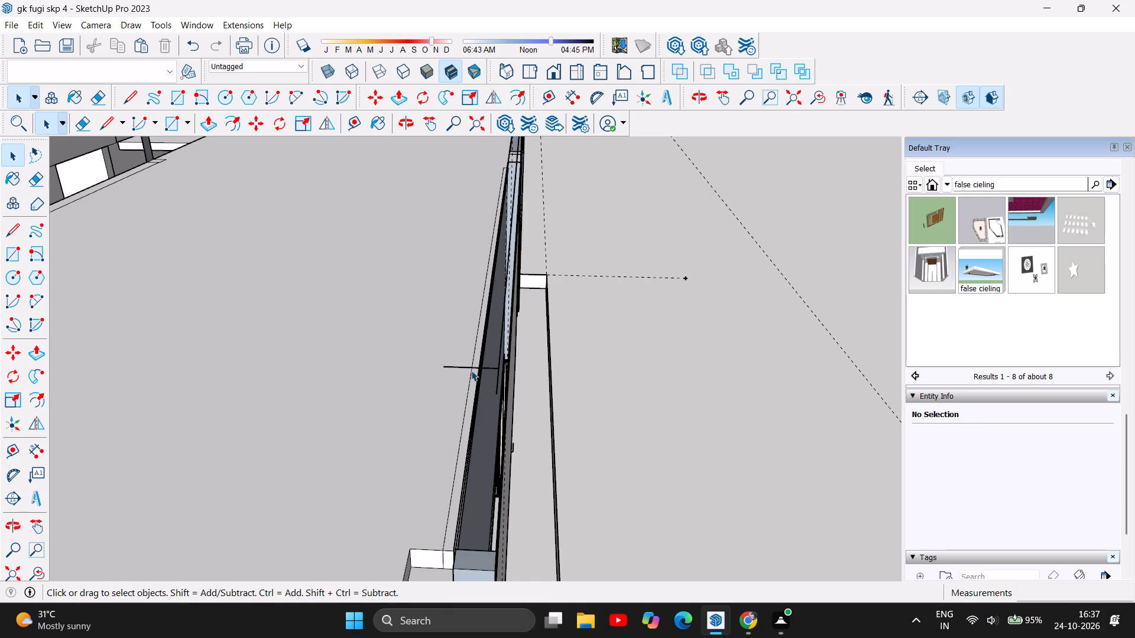
click(463, 365)
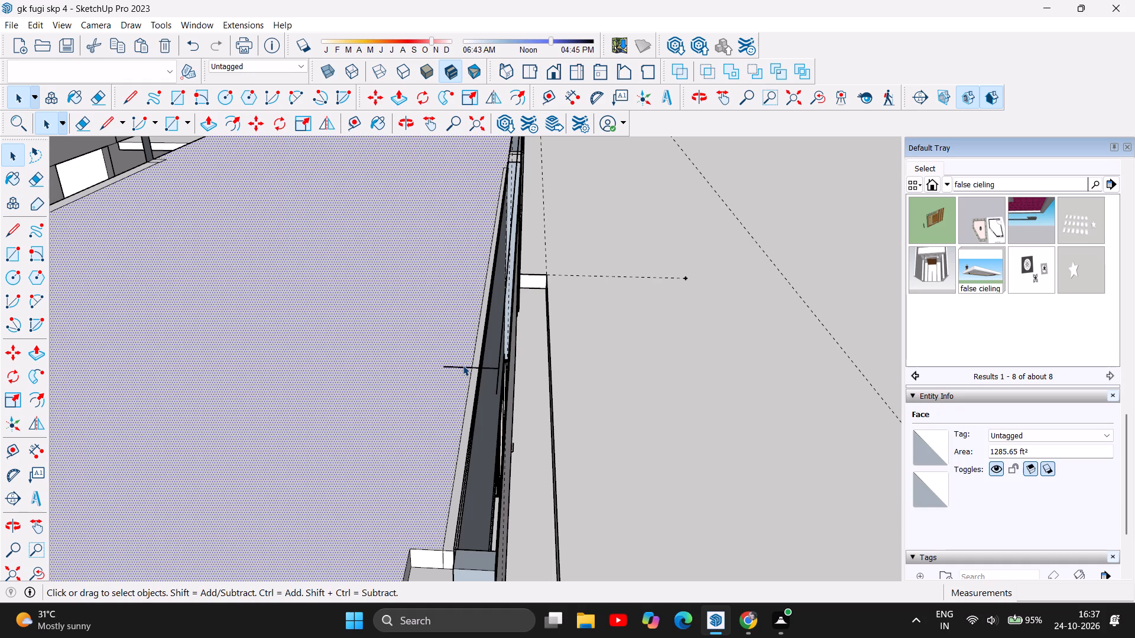
double_click(470, 367)
key(Delete)
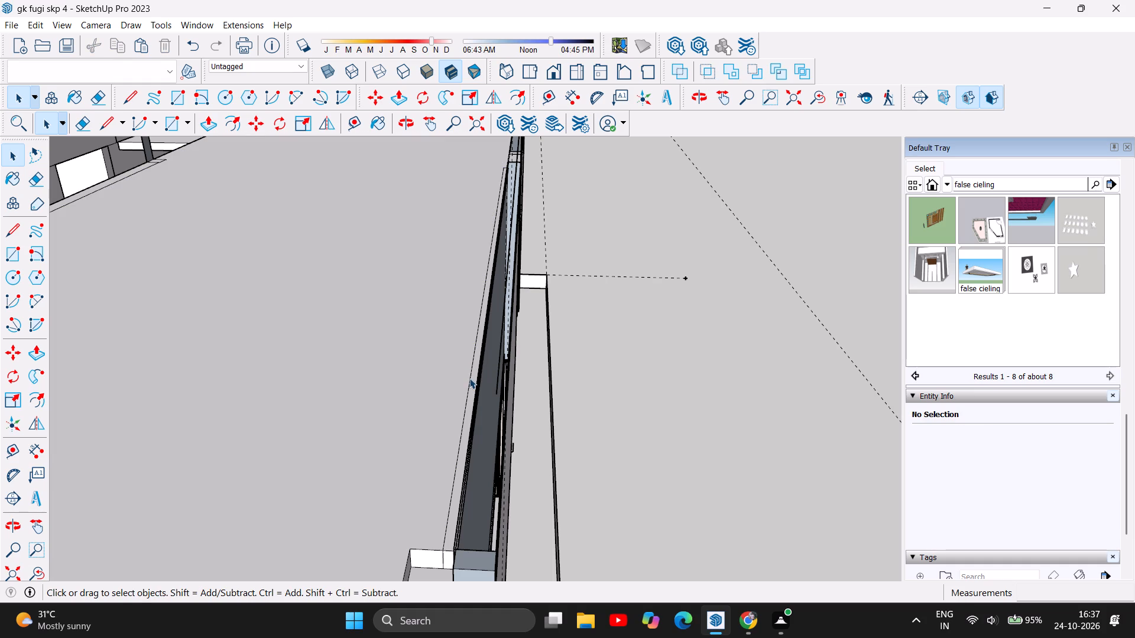
click(469, 378)
key(Delete)
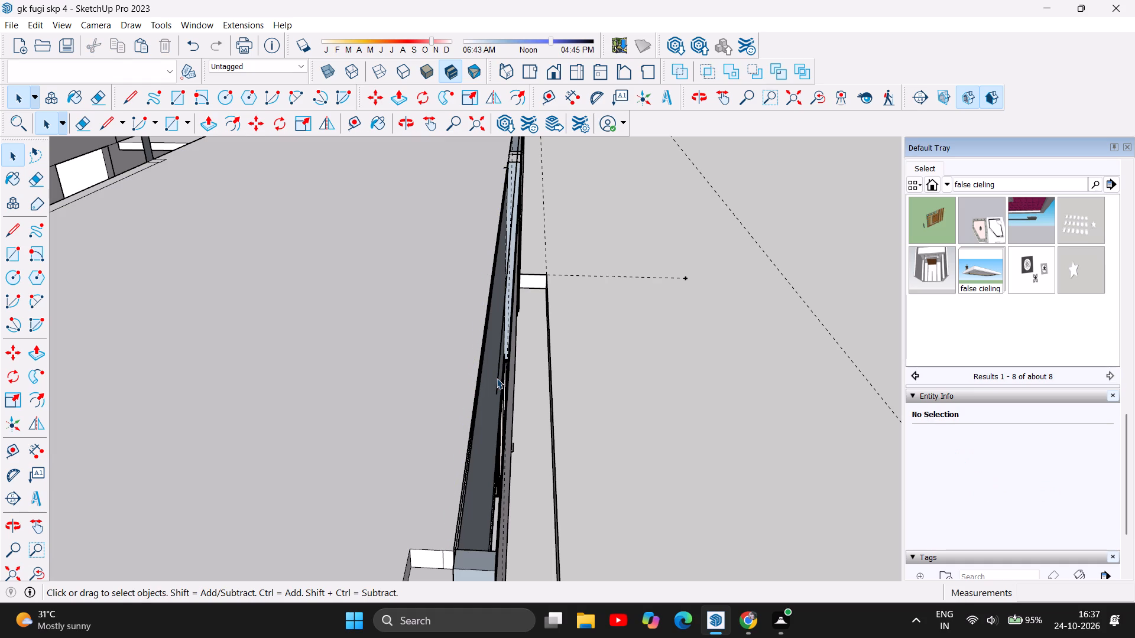
click(498, 380)
key(Delete)
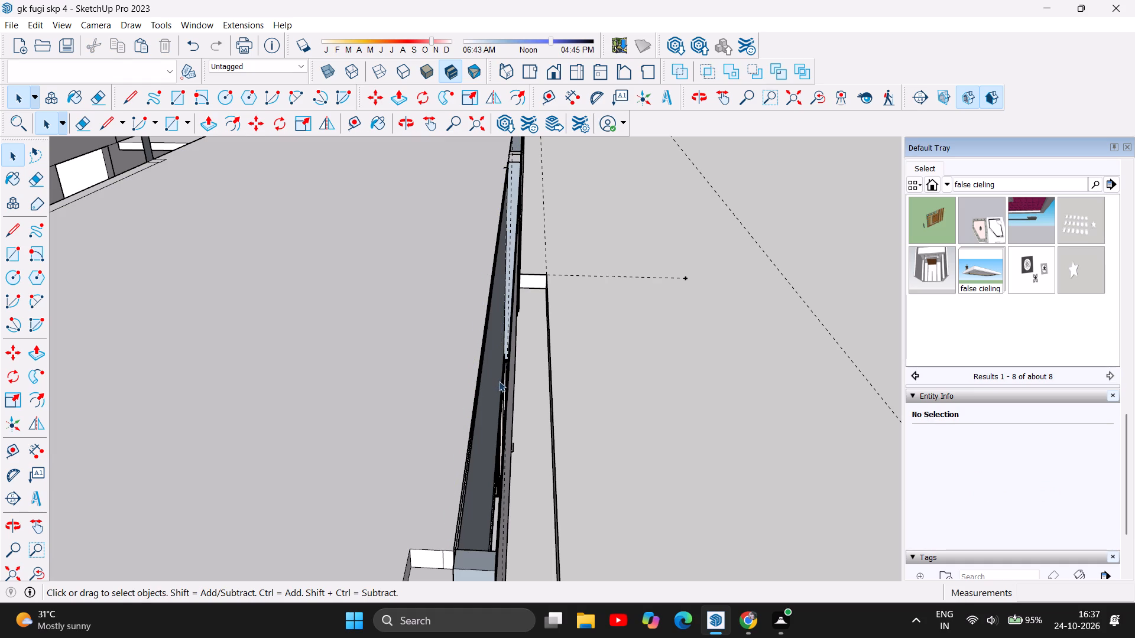
Push/Pull the narrow inner side face deep in the roof-edge slot 9 15/16" across to close the gap beside the wall.
click(415, 121)
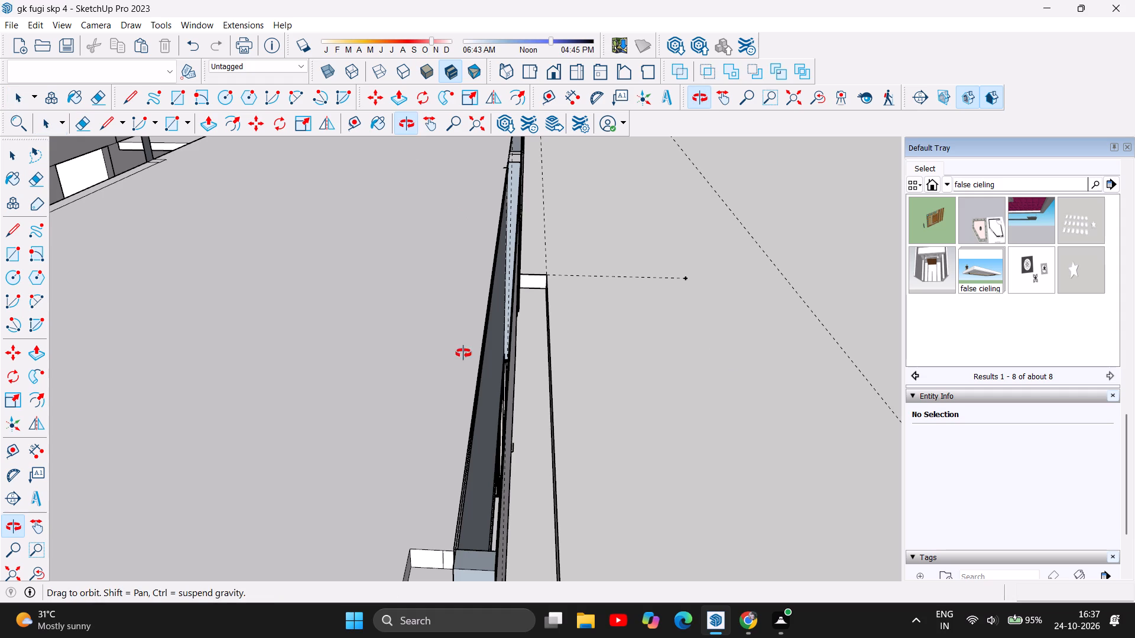
drag(463, 353, 487, 373)
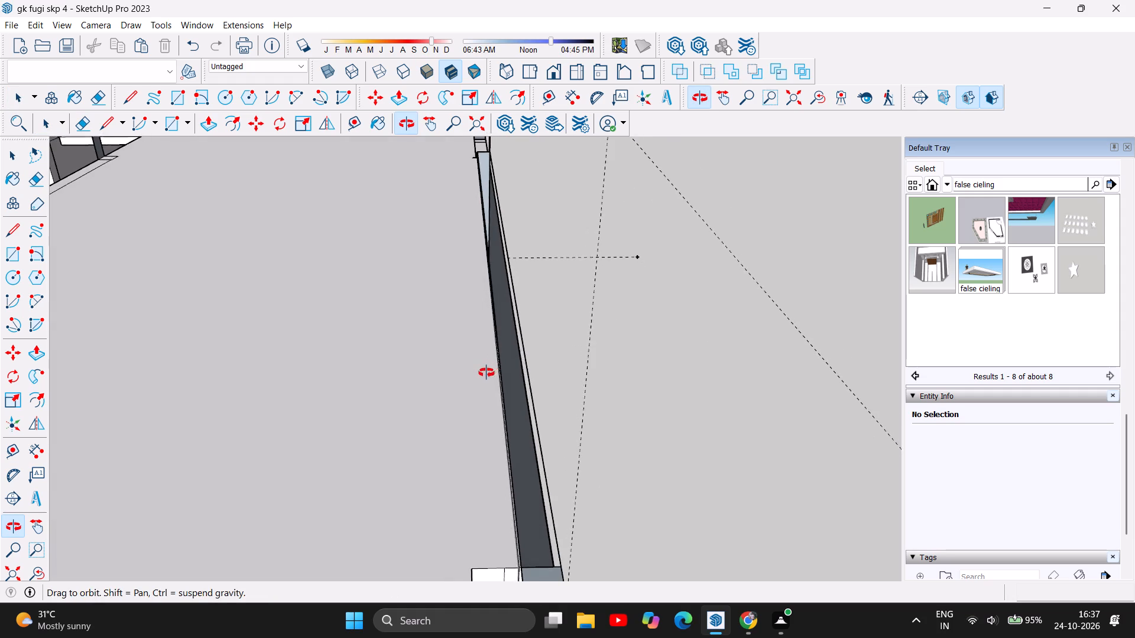
drag(487, 373, 485, 378)
drag(515, 401, 512, 460)
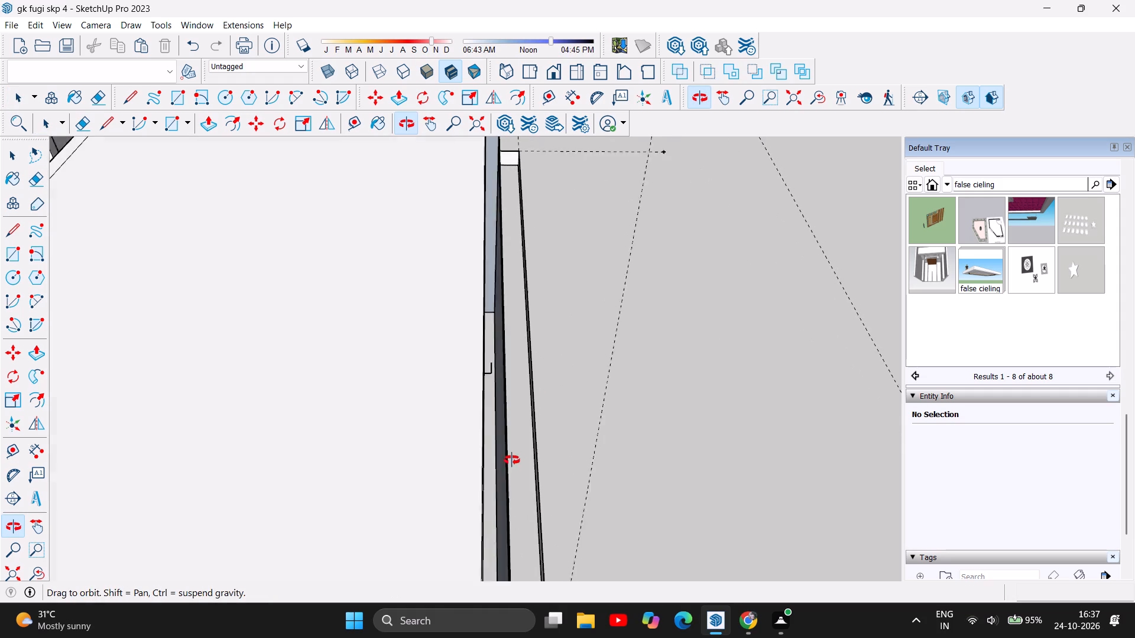
drag(512, 460, 503, 471)
scroll(497, 341, up, 3)
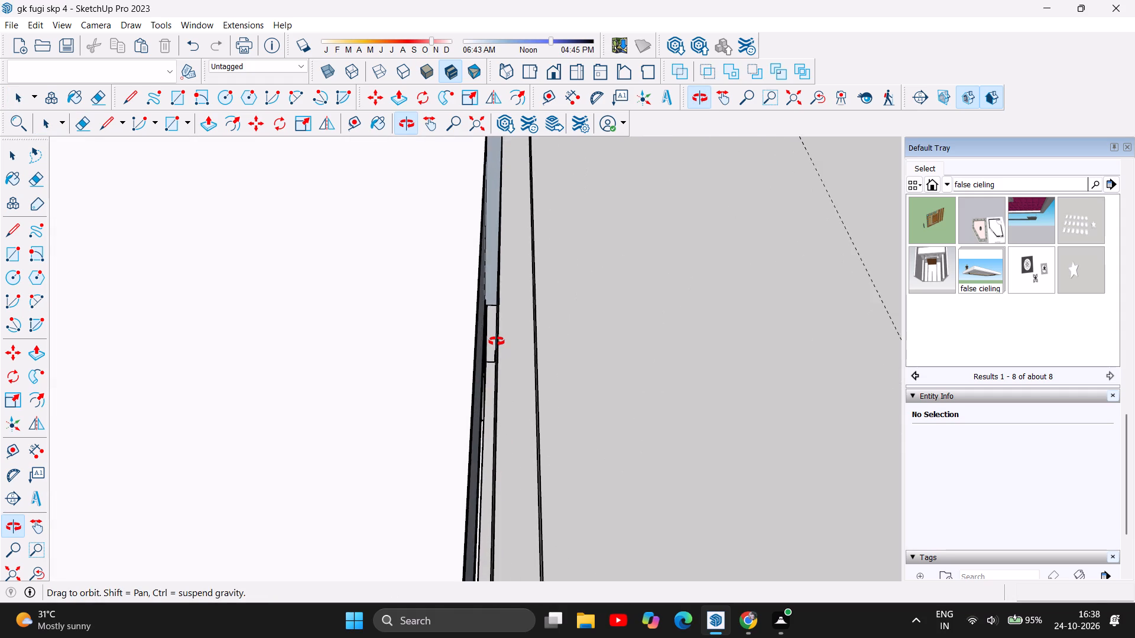
scroll(497, 341, up, 9)
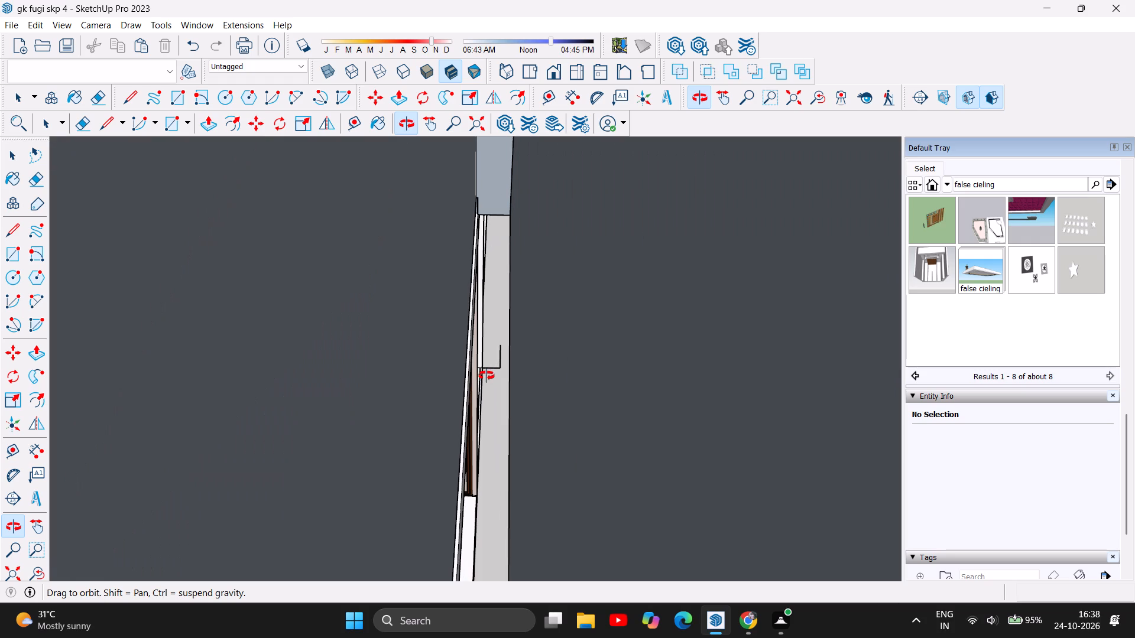
scroll(494, 366, up, 1)
drag(485, 394, 492, 374)
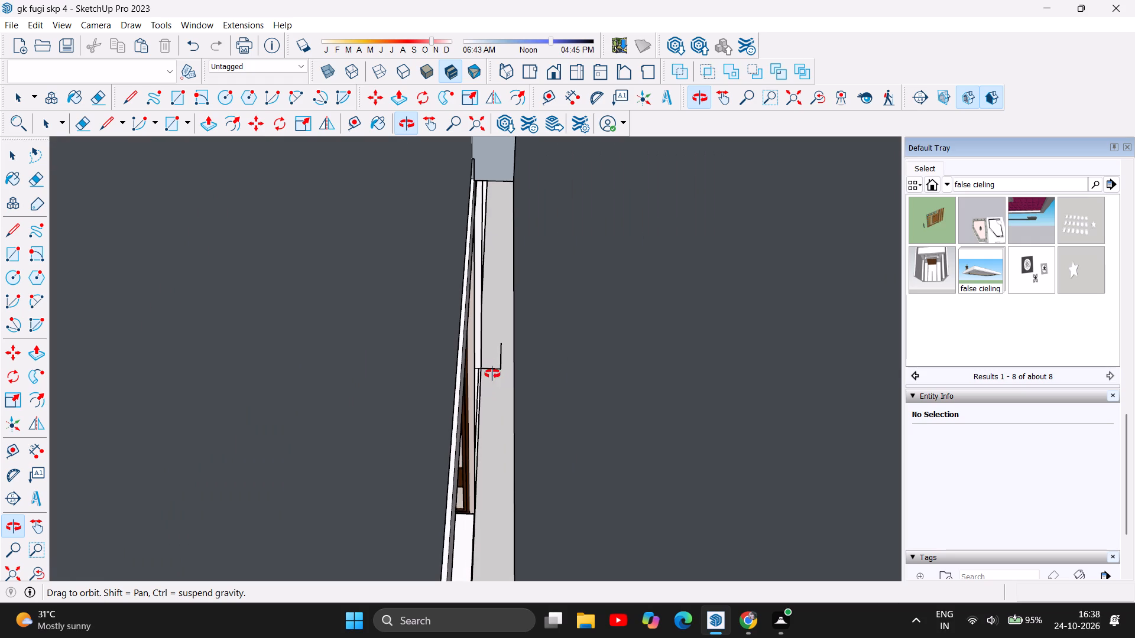
drag(492, 374, 487, 372)
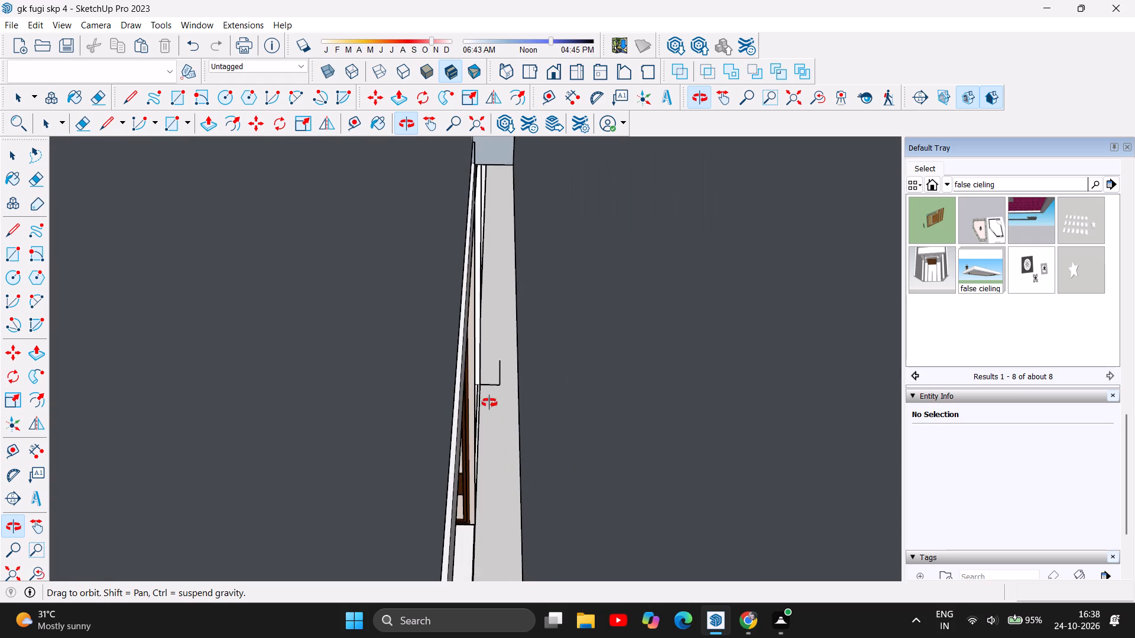
drag(498, 488, 498, 462)
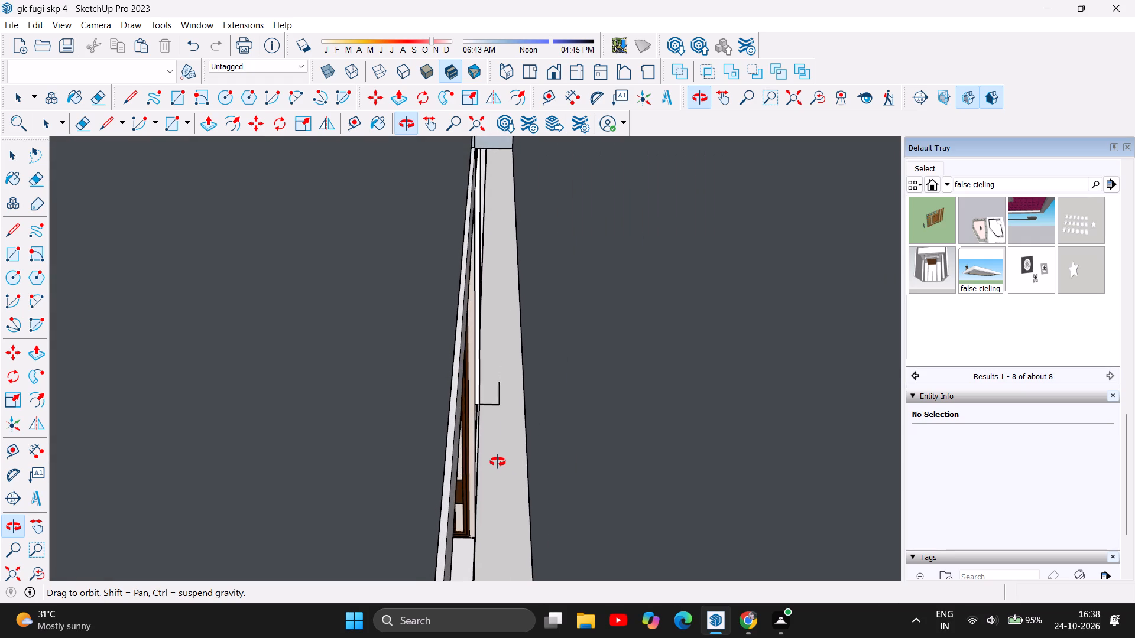
drag(498, 462, 497, 457)
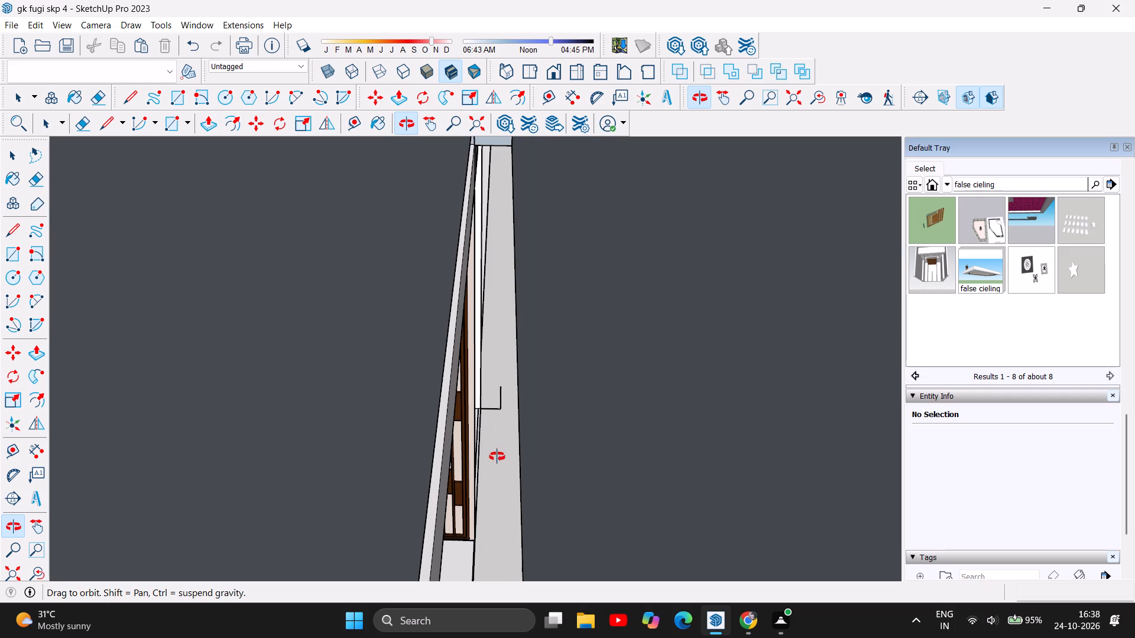
click(209, 129)
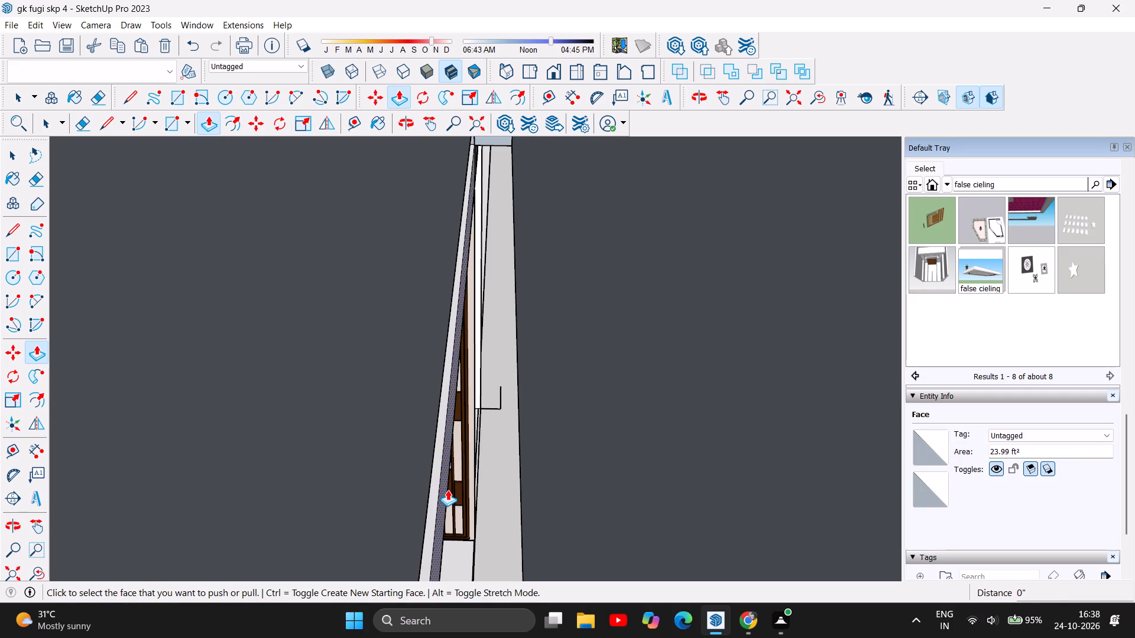
drag(447, 490, 531, 494)
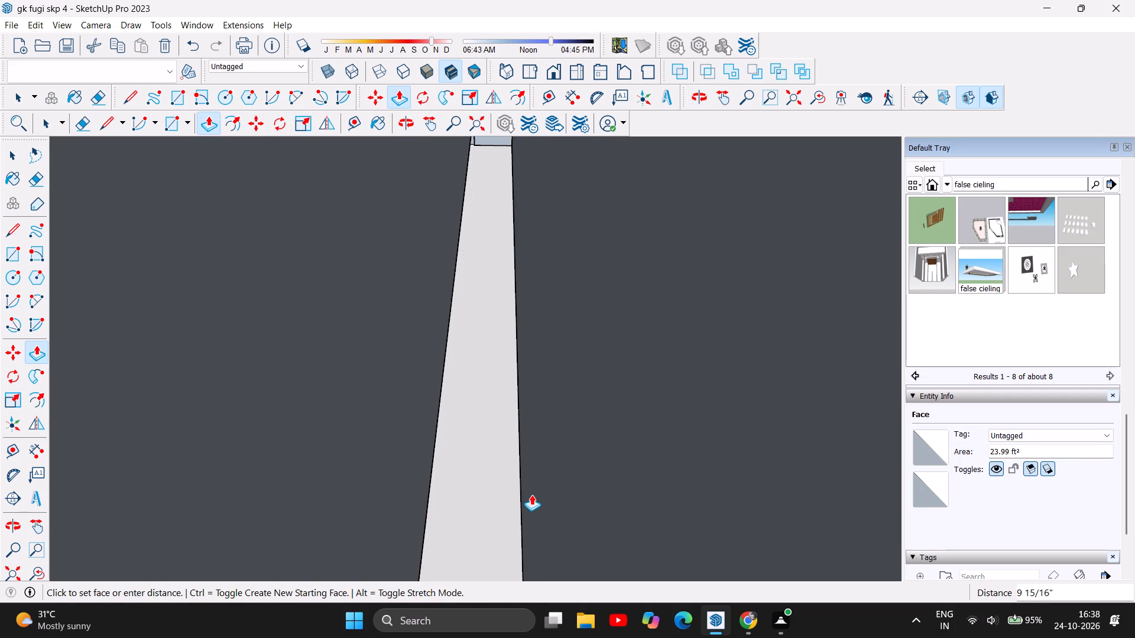
Push/Pull the narrow bottom face of the upper room's roof-edge slot upward 3' 1 3/4", and again by about 5' 10".
scroll(455, 507, down, 5)
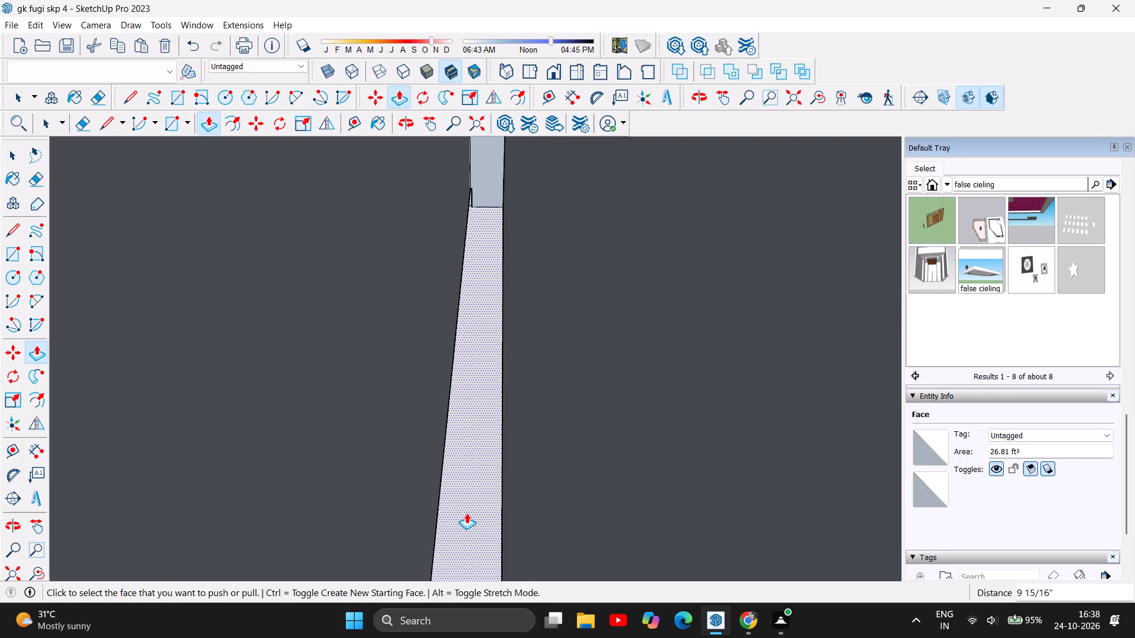
drag(466, 513, 479, 275)
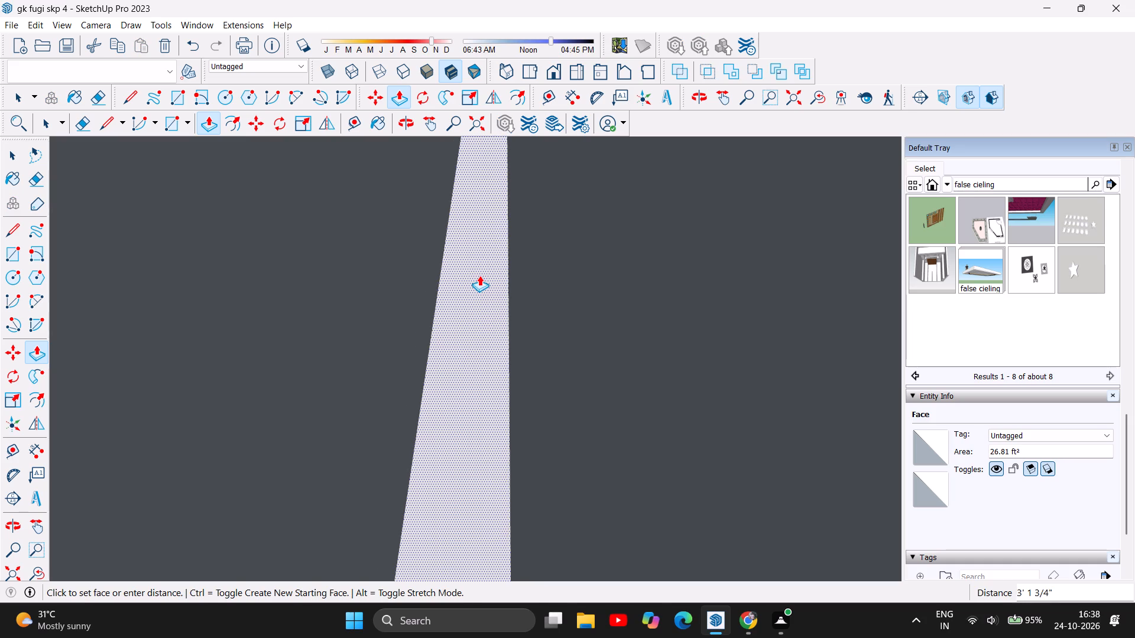
scroll(494, 334, down, 6)
scroll(506, 383, up, 1)
scroll(507, 388, down, 6)
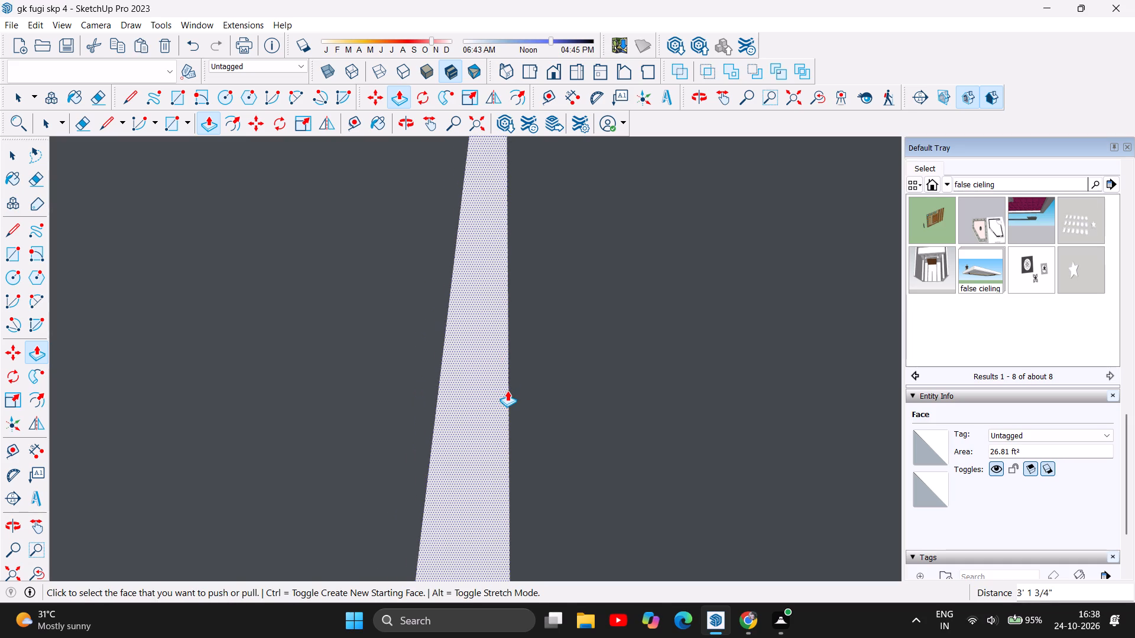
scroll(504, 396, down, 12)
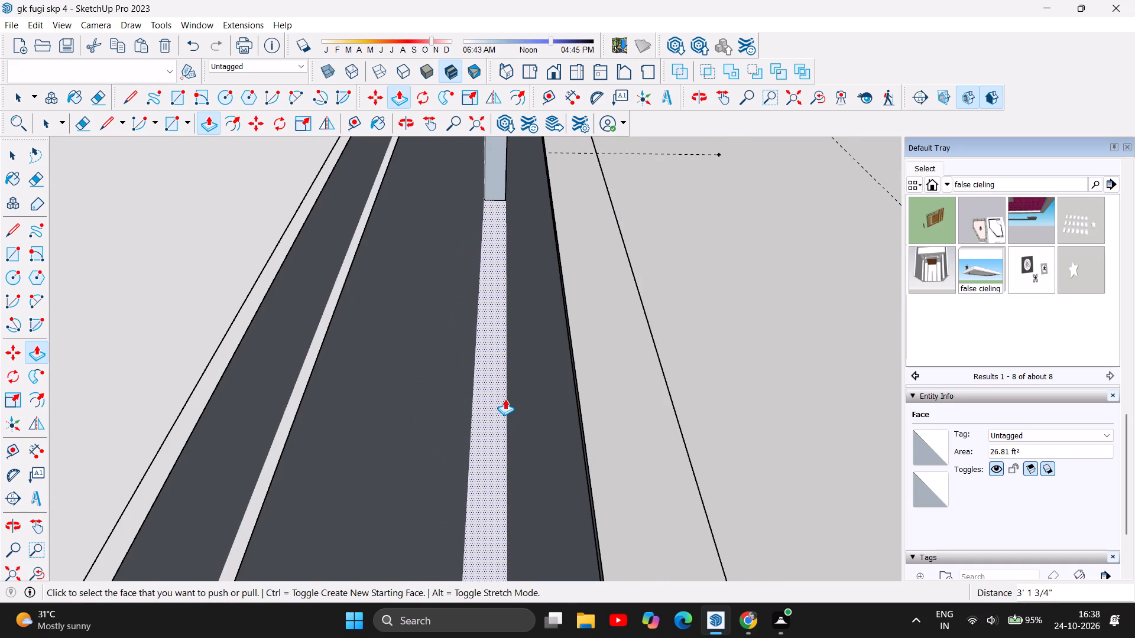
scroll(503, 399, down, 1)
drag(487, 395, 484, 305)
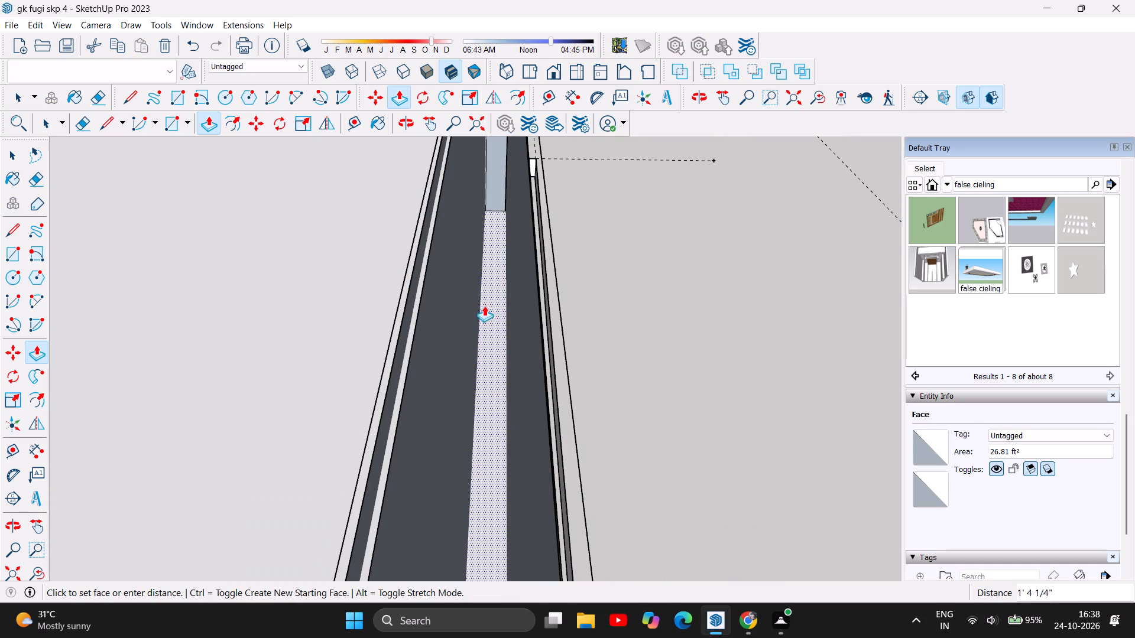
drag(484, 305, 490, 109)
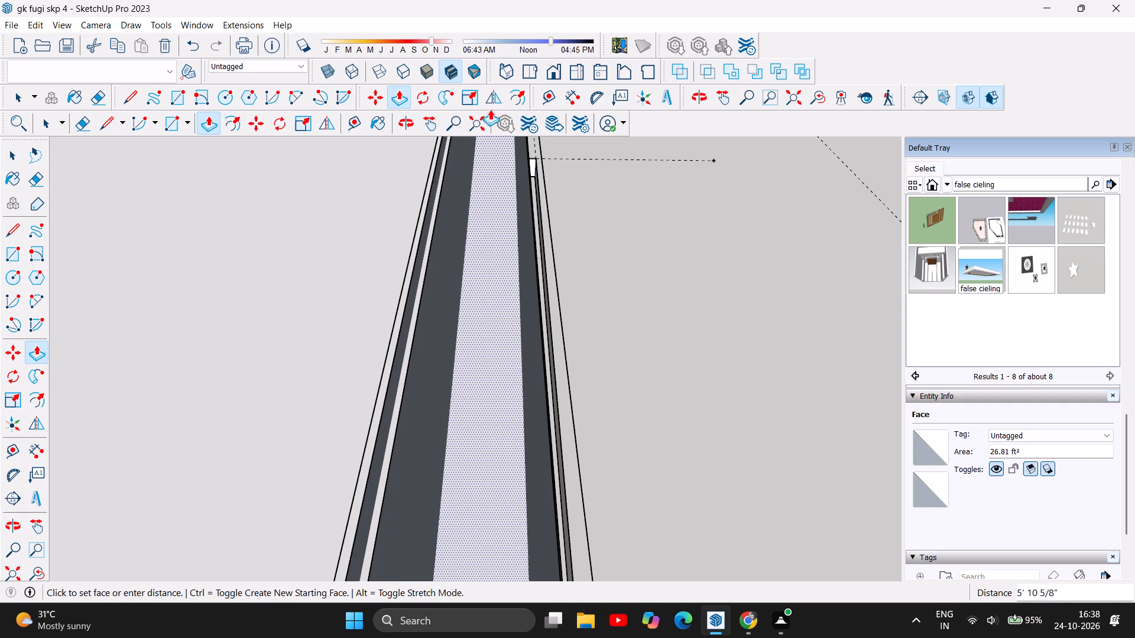
drag(490, 109, 499, 97)
Push/Pull the sunken strips along the roof-edge slot up by 9 3/16", 7 3/4" and 1 1/8" to fill it.
drag(484, 318, 487, 267)
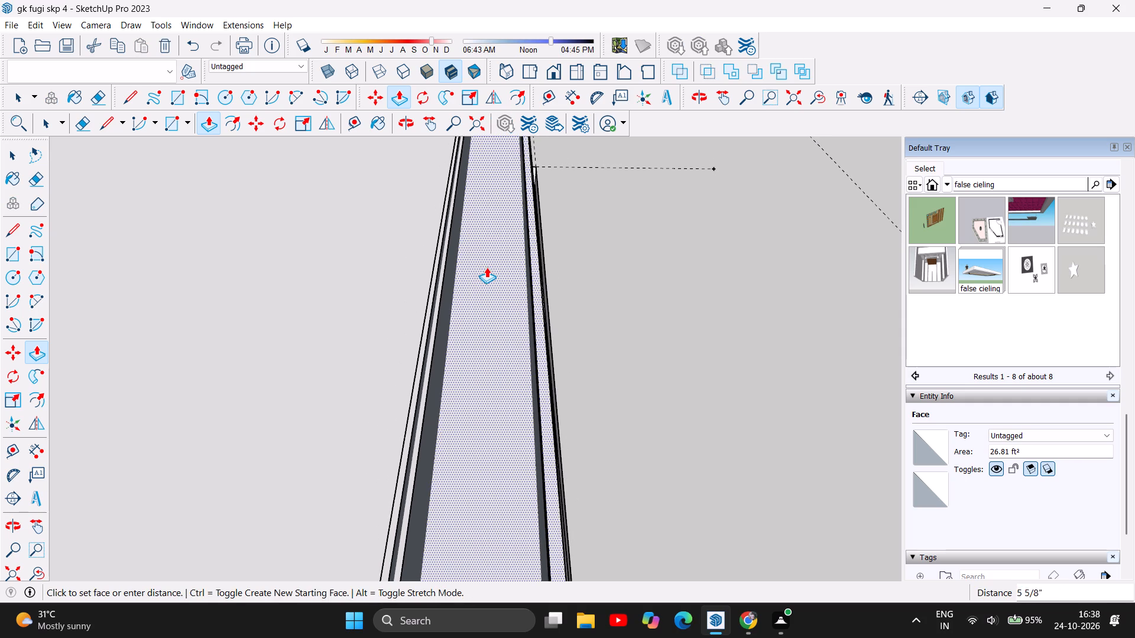
drag(487, 267, 490, 200)
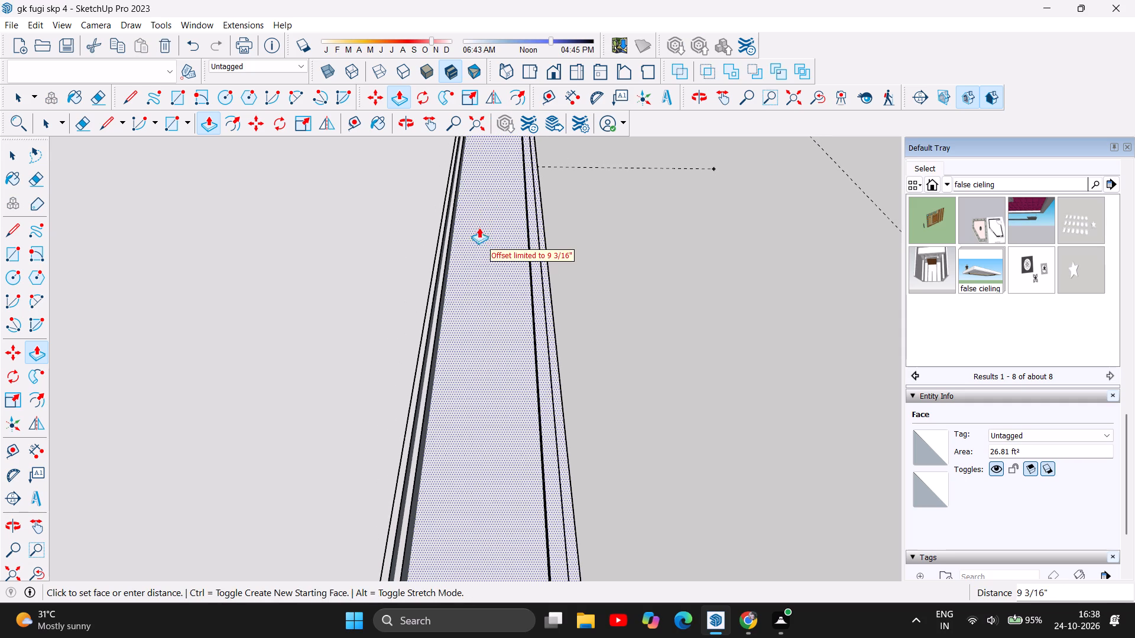
drag(443, 324, 467, 248)
scroll(536, 277, down, 12)
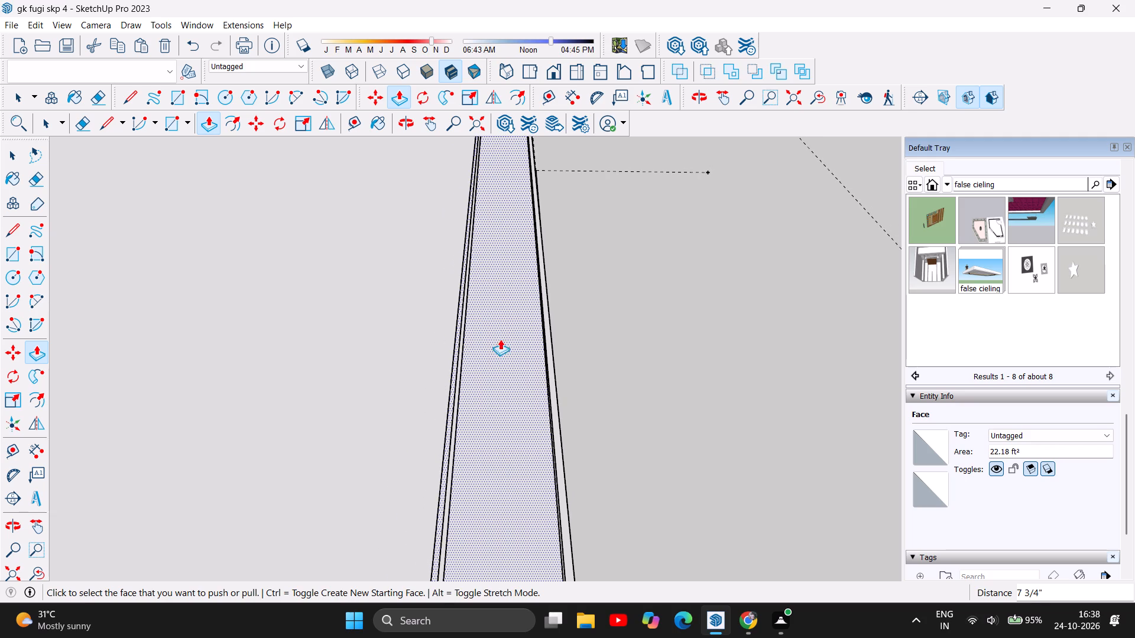
drag(488, 358, 502, 315)
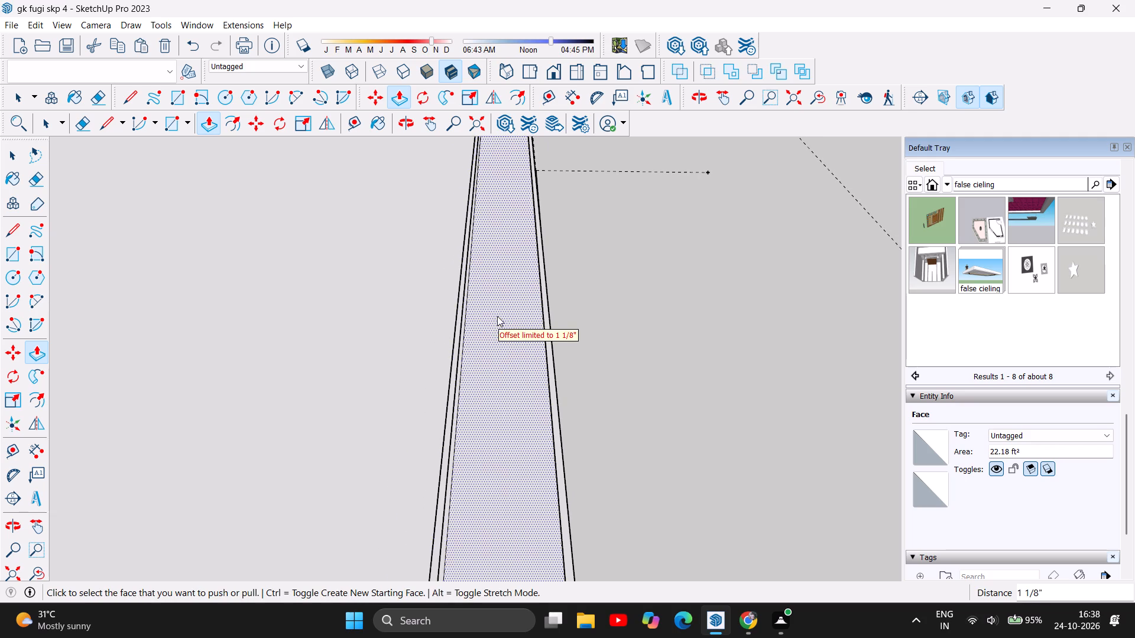
scroll(507, 318, down, 18)
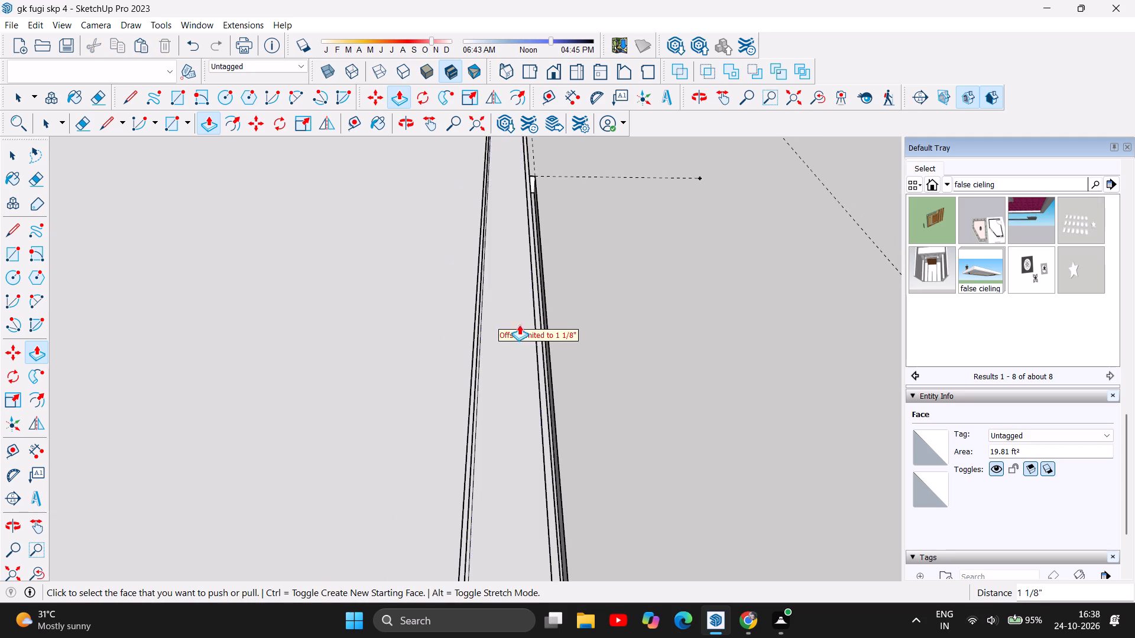
Push/Pull the remaining long strip along the upper room's wall top by 1' 1 13/16".
scroll(517, 315, down, 14)
drag(510, 358, 524, 311)
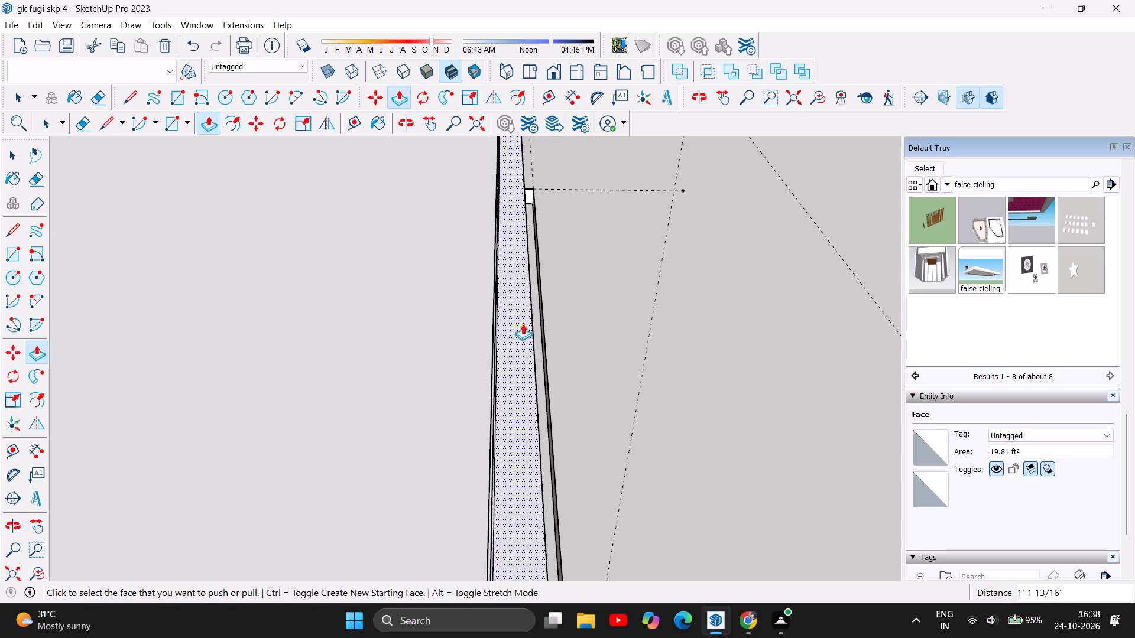
scroll(511, 271, down, 16)
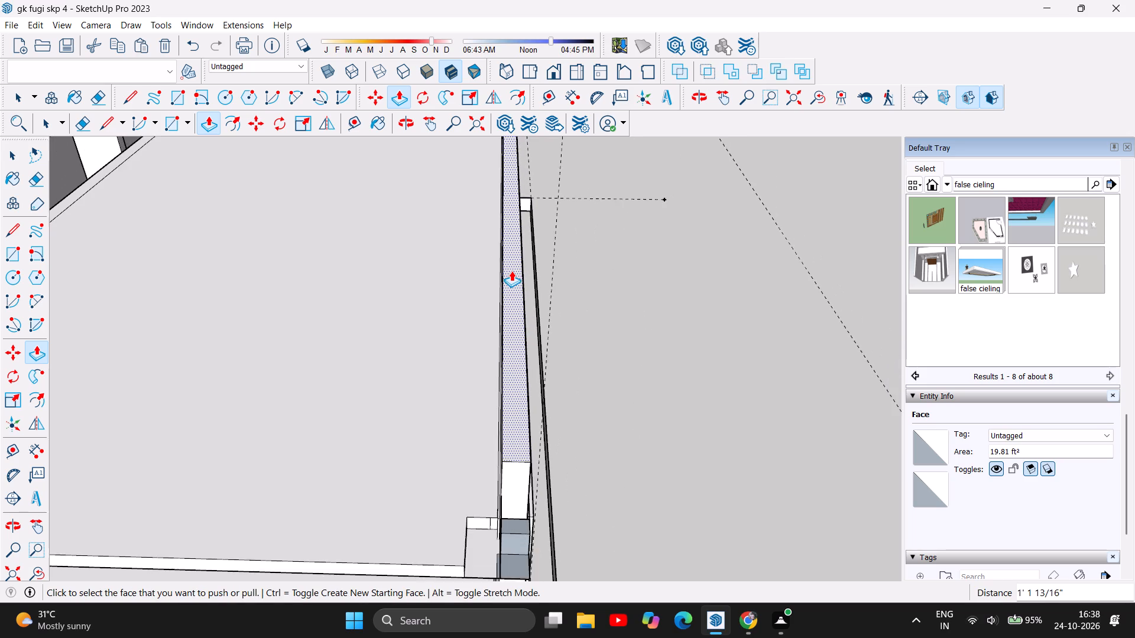
Examine the upper room's outer side wall, its parapet and the open front corner from outside, below and a distance.
click(412, 119)
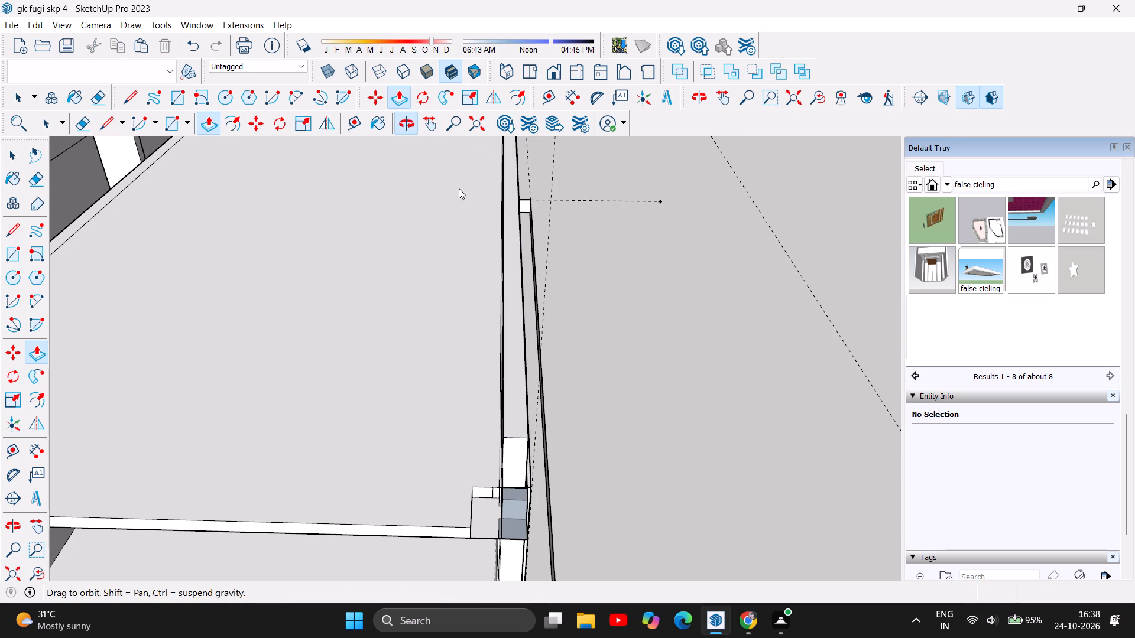
drag(600, 415, 464, 297)
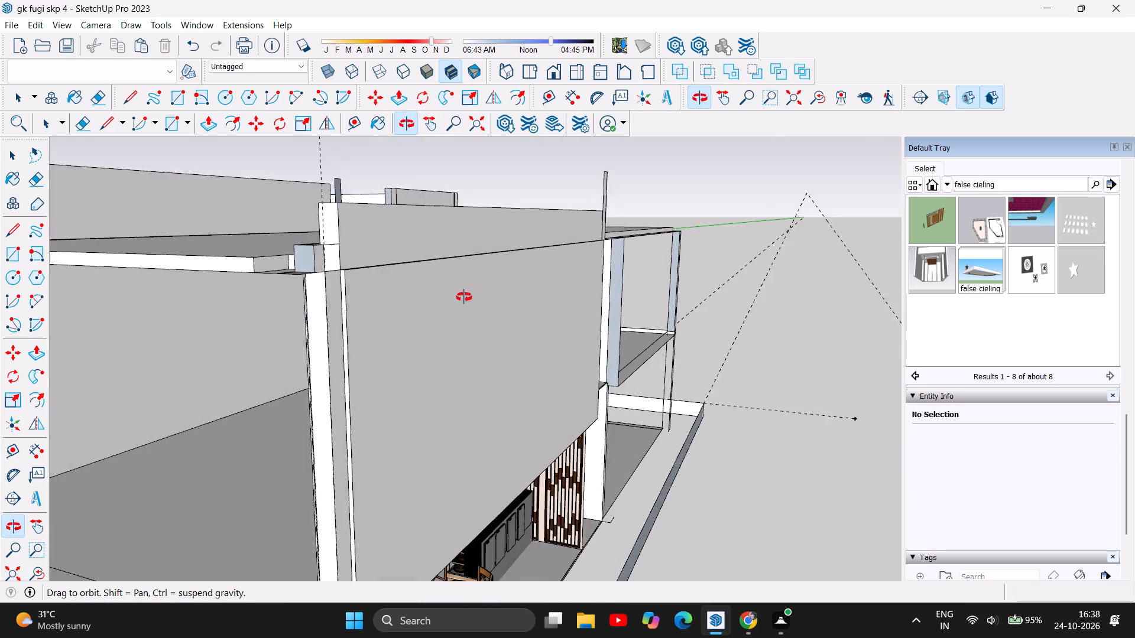
drag(464, 297, 170, 317)
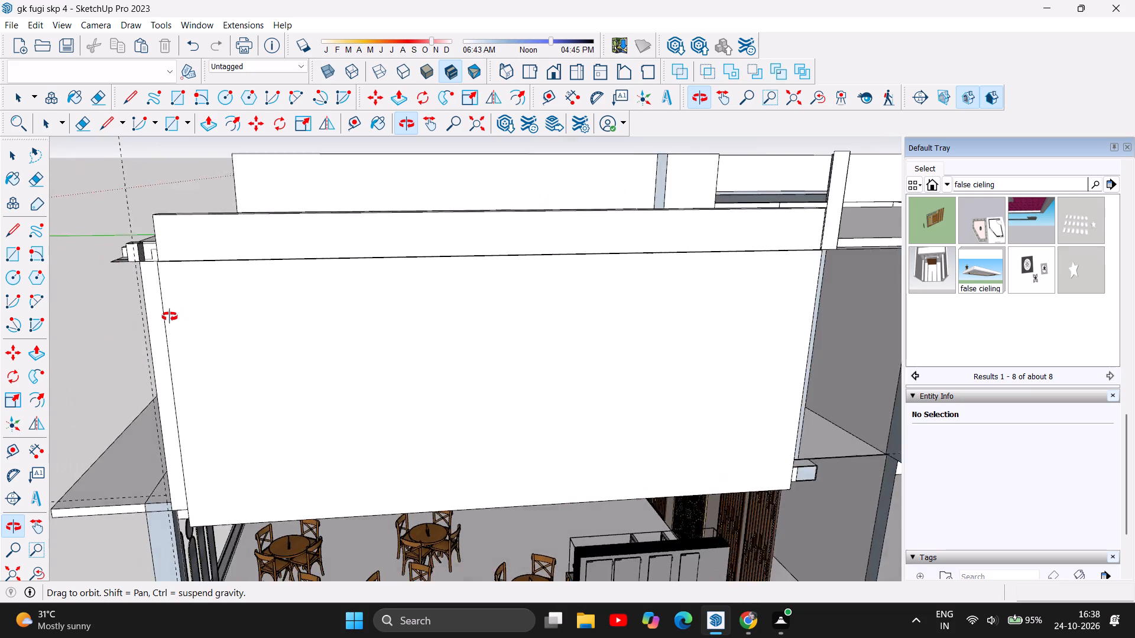
drag(170, 317, 547, 261)
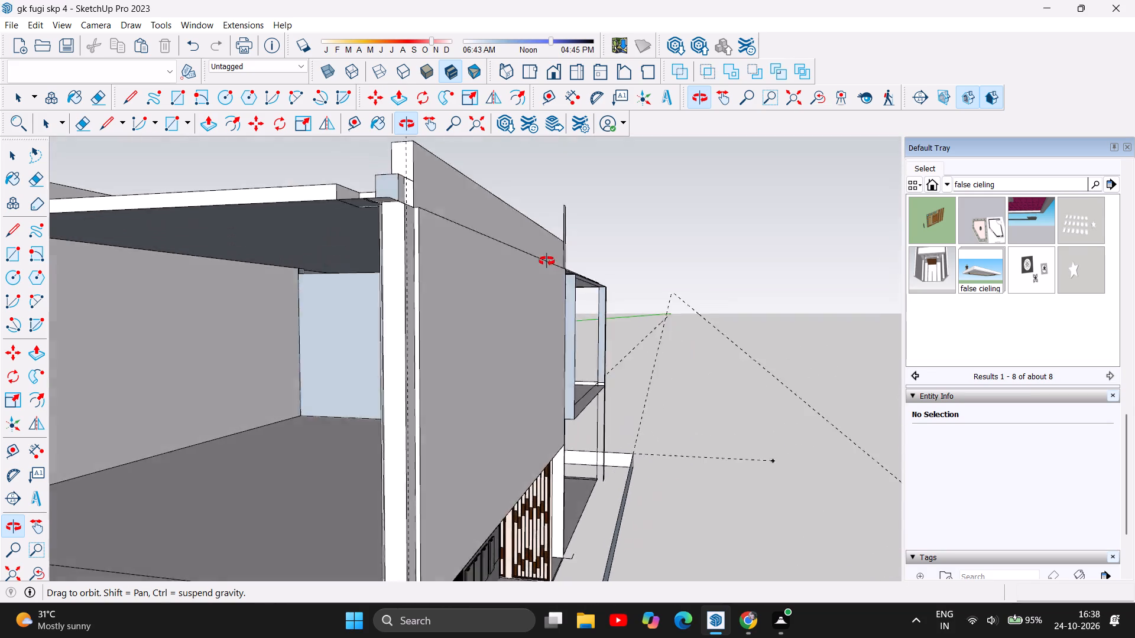
drag(547, 261, 690, 268)
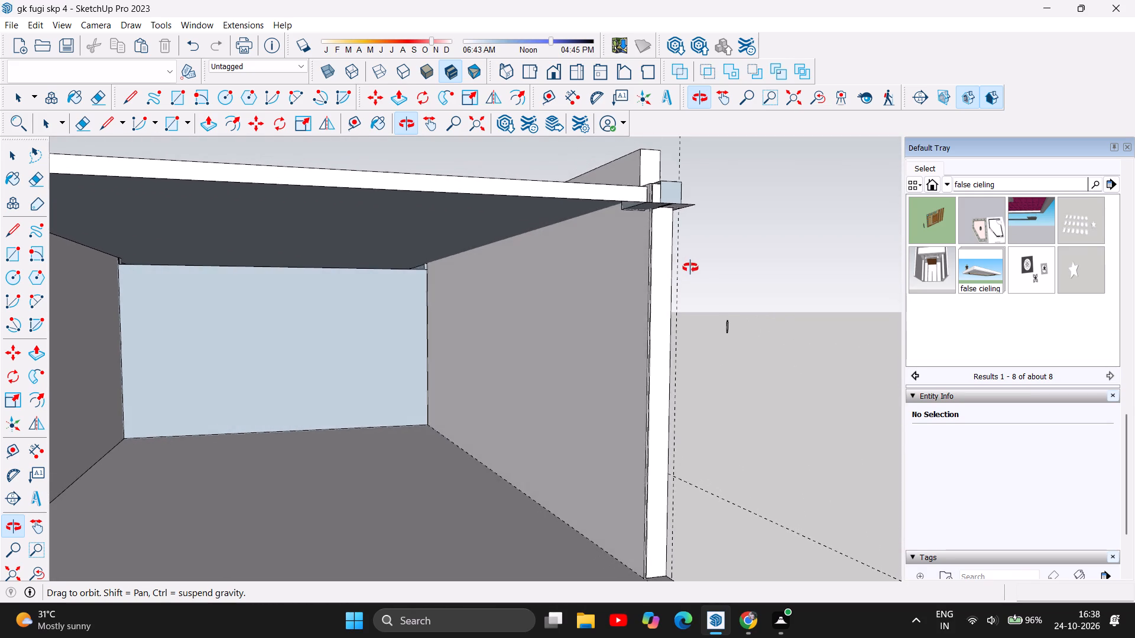
drag(690, 268, 442, 191)
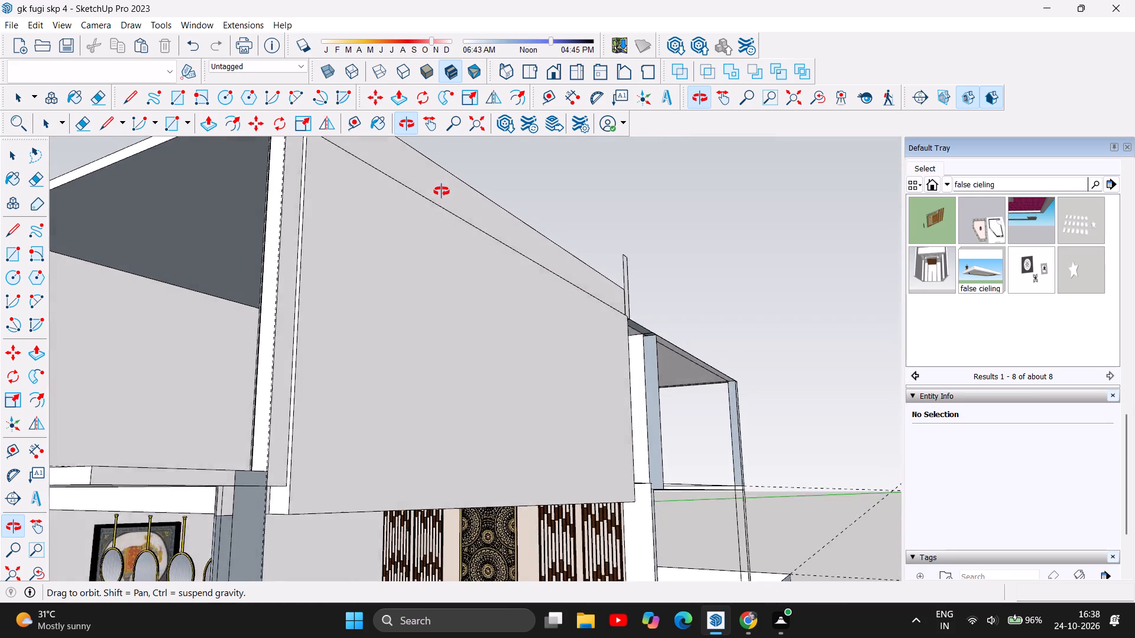
drag(442, 191, 421, 182)
scroll(245, 294, up, 4)
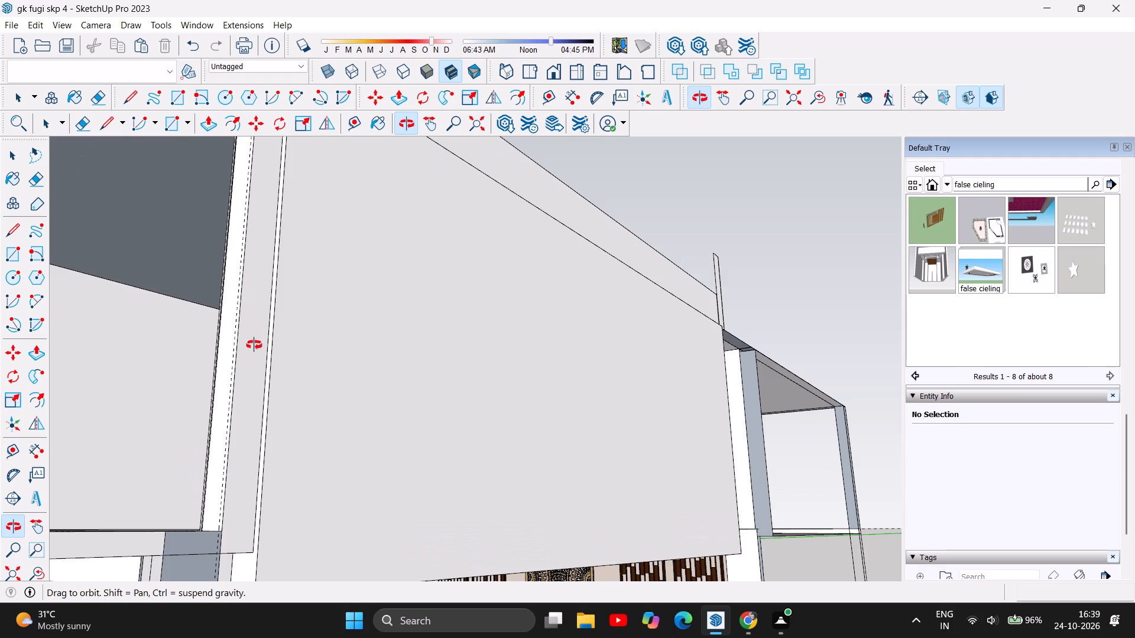
scroll(369, 292, down, 4)
drag(296, 467, 378, 386)
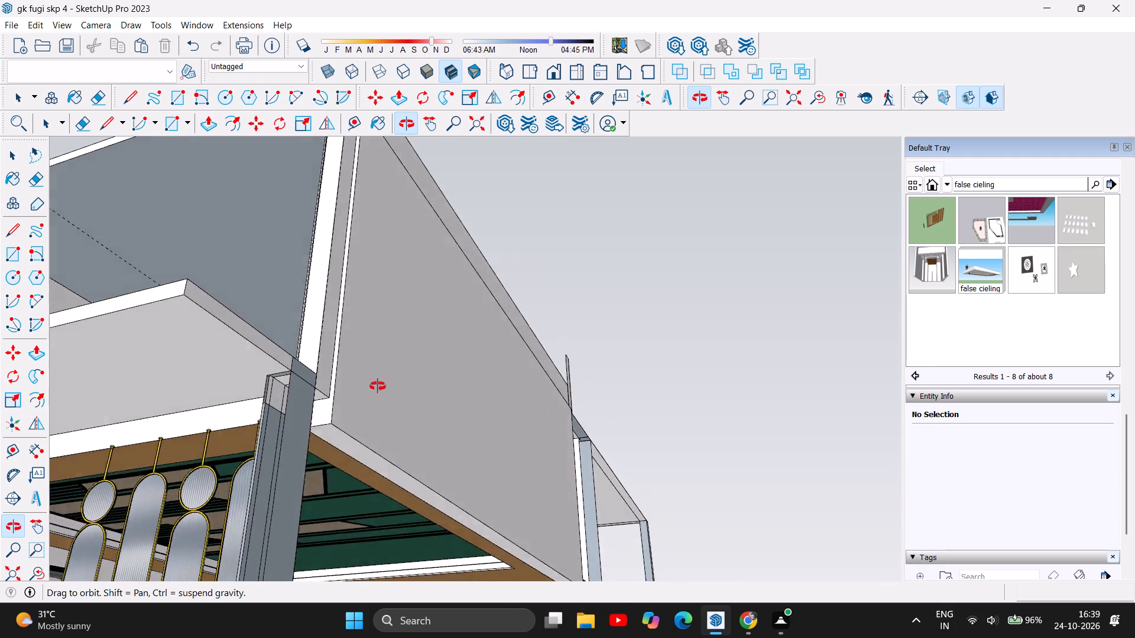
drag(378, 386, 396, 324)
scroll(474, 312, down, 4)
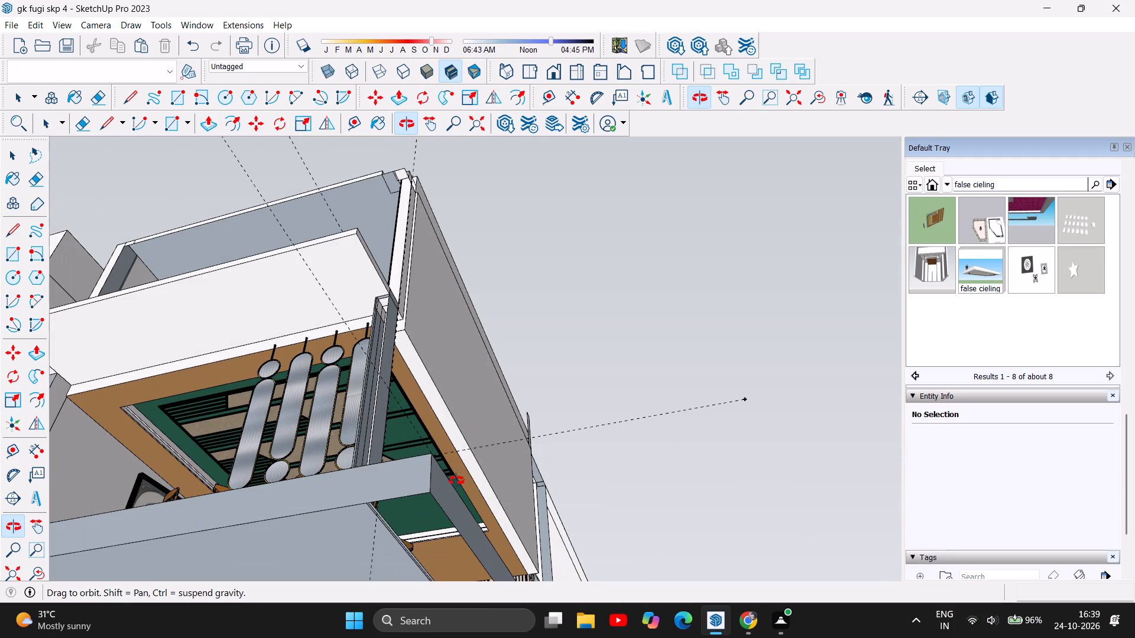
drag(423, 467, 277, 611)
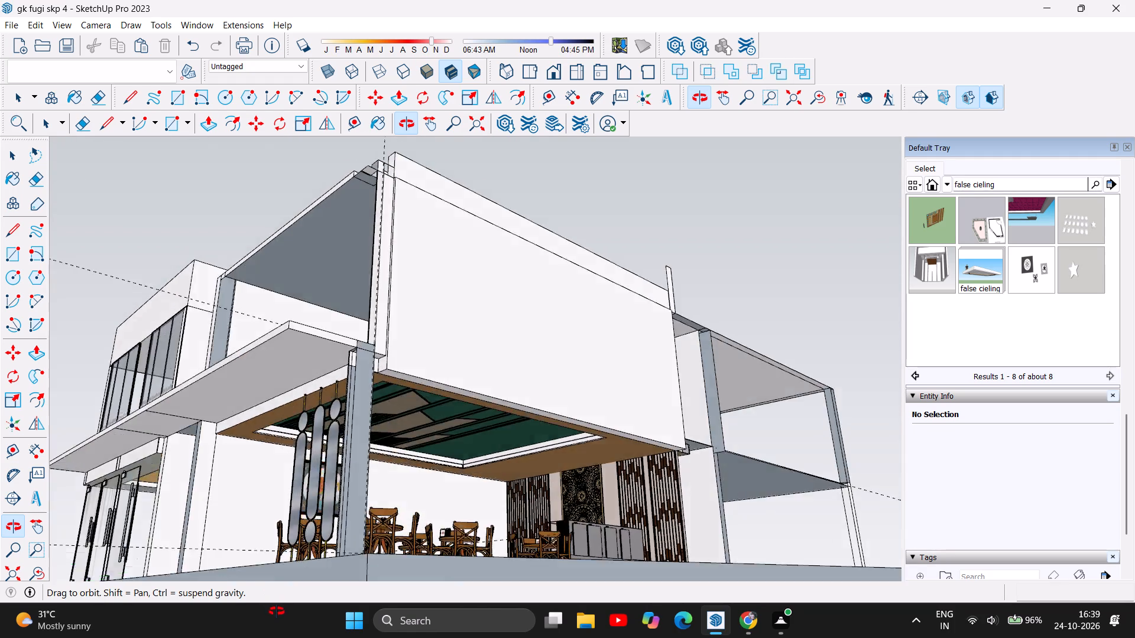
drag(277, 611, 86, 603)
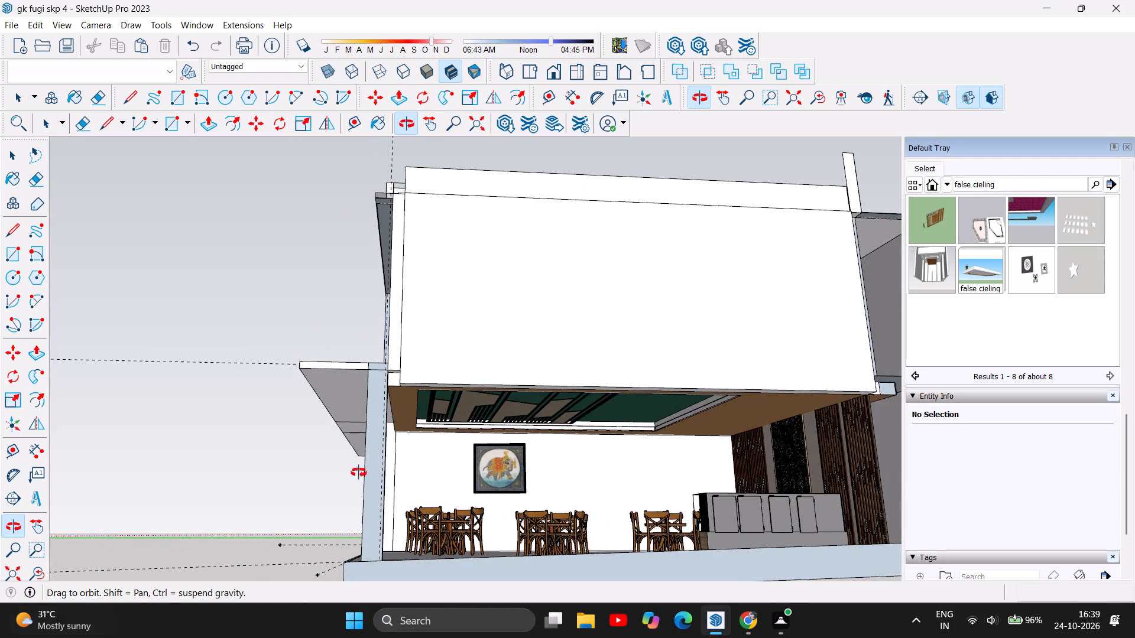
drag(359, 473, 353, 573)
scroll(273, 314, down, 5)
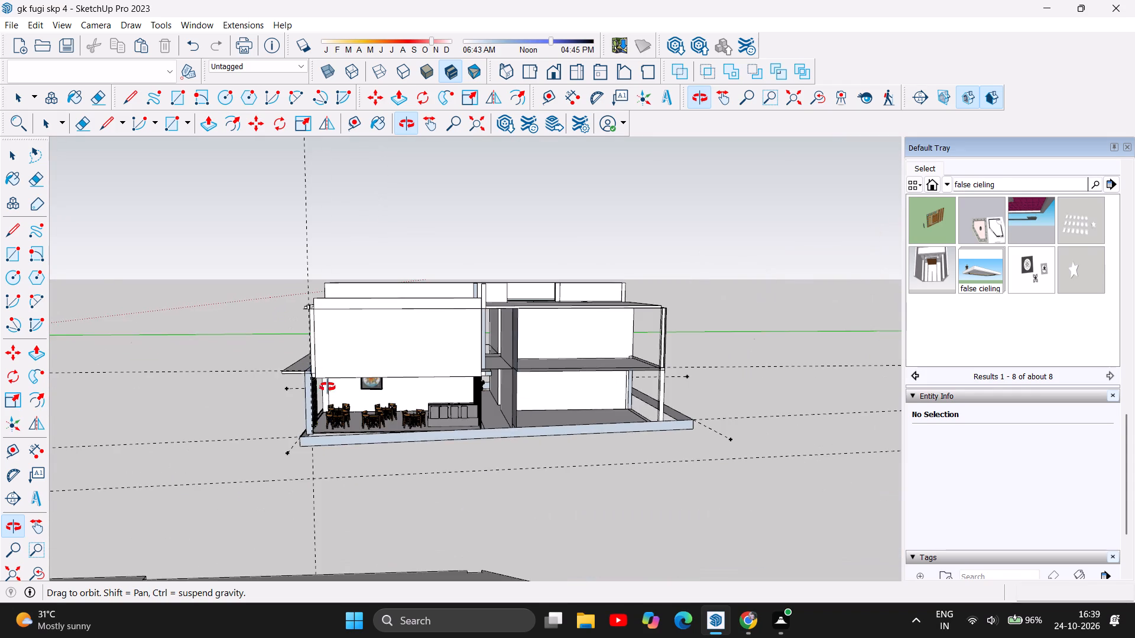
drag(332, 385, 340, 450)
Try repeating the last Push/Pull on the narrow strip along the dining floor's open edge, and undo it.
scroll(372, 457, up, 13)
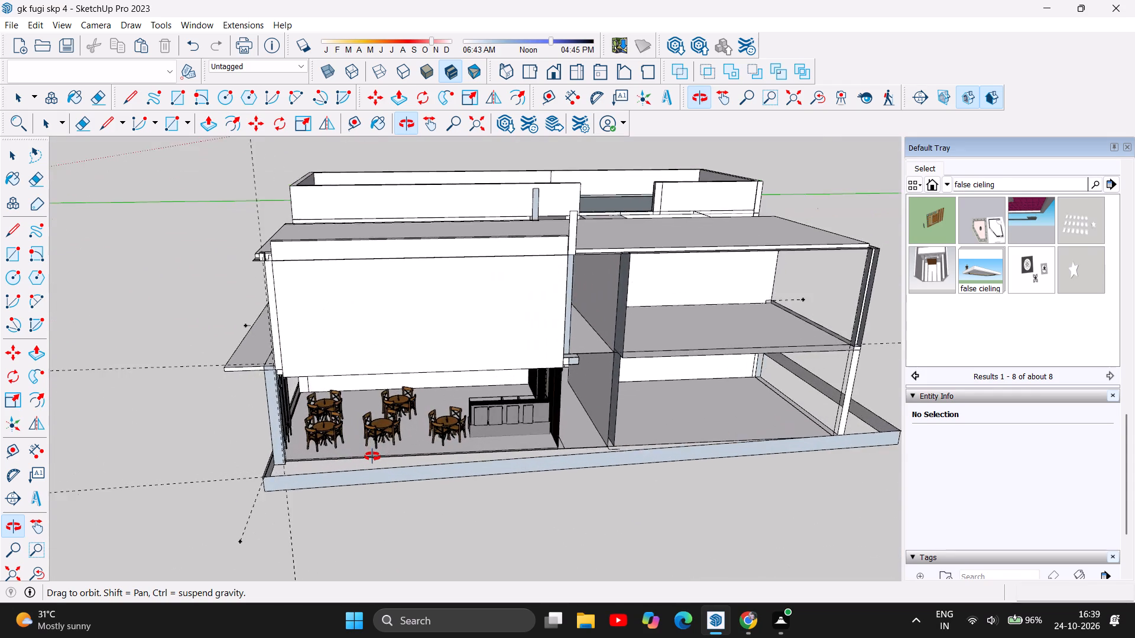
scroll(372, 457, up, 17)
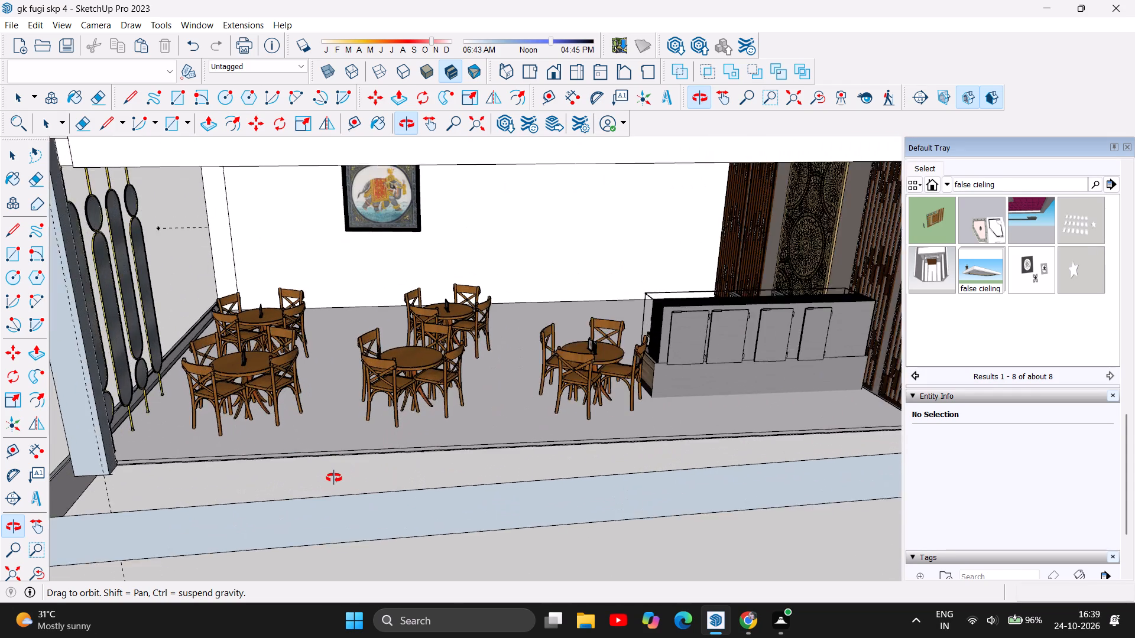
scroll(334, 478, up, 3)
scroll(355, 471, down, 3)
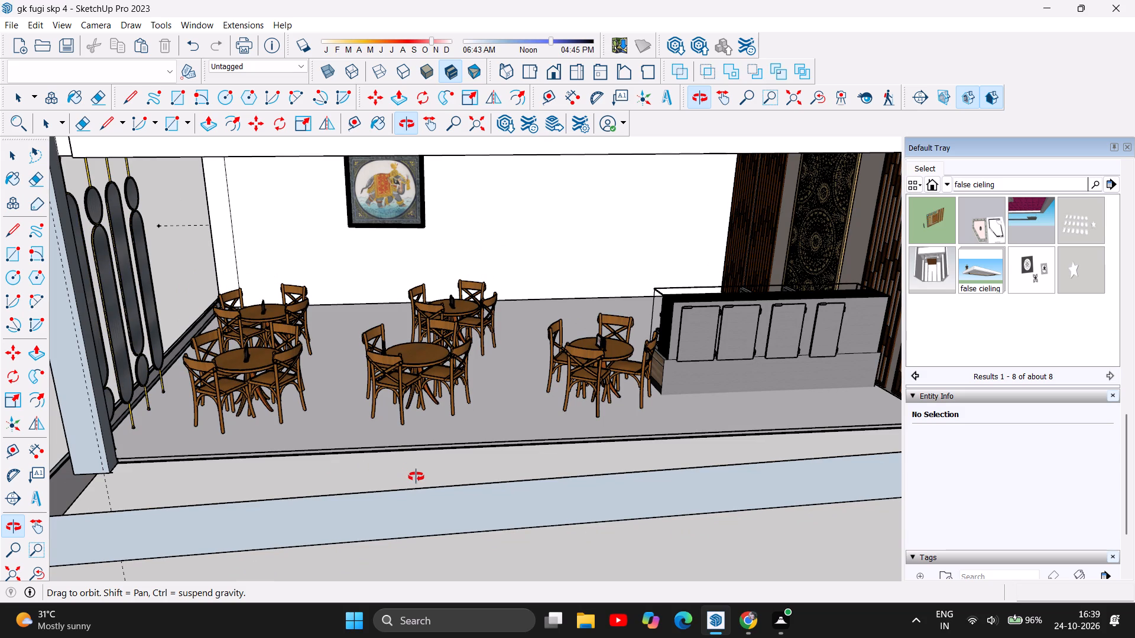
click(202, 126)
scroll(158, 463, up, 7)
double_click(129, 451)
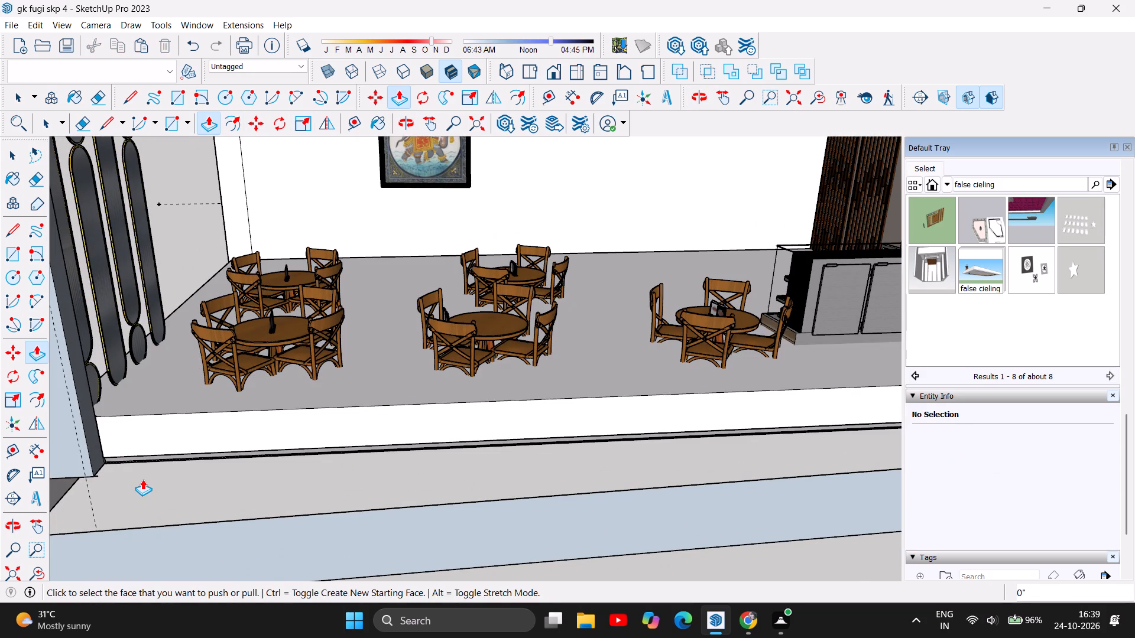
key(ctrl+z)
Push/Pull the inner face of the low curb beside the dining room's ornamental screens by about 1 15/16".
scroll(143, 461, up, 6)
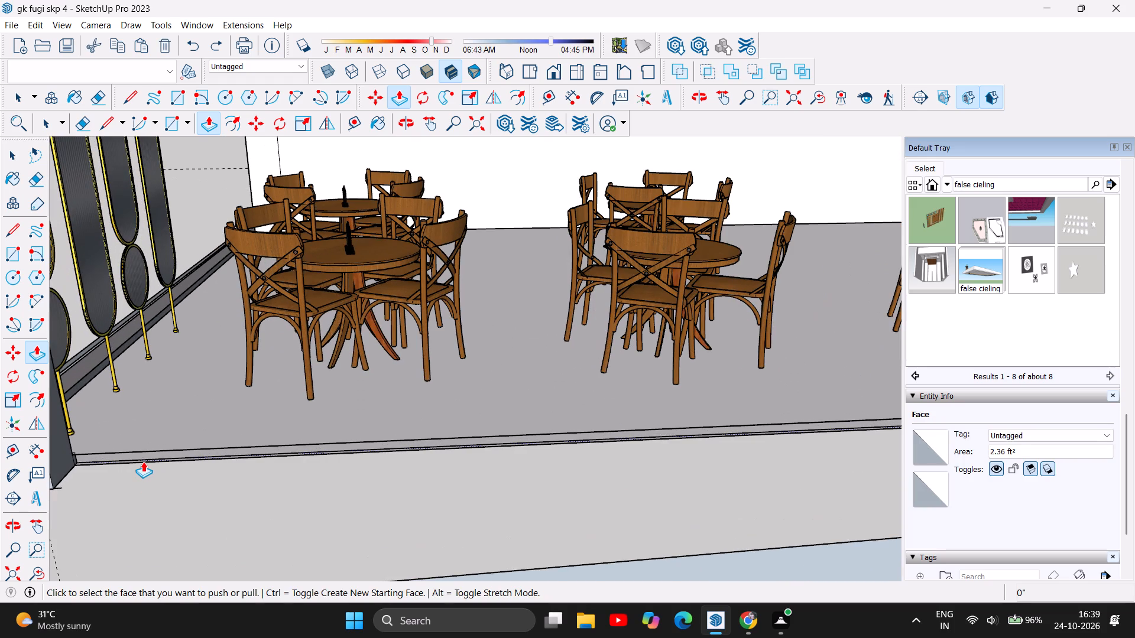
drag(80, 366, 175, 388)
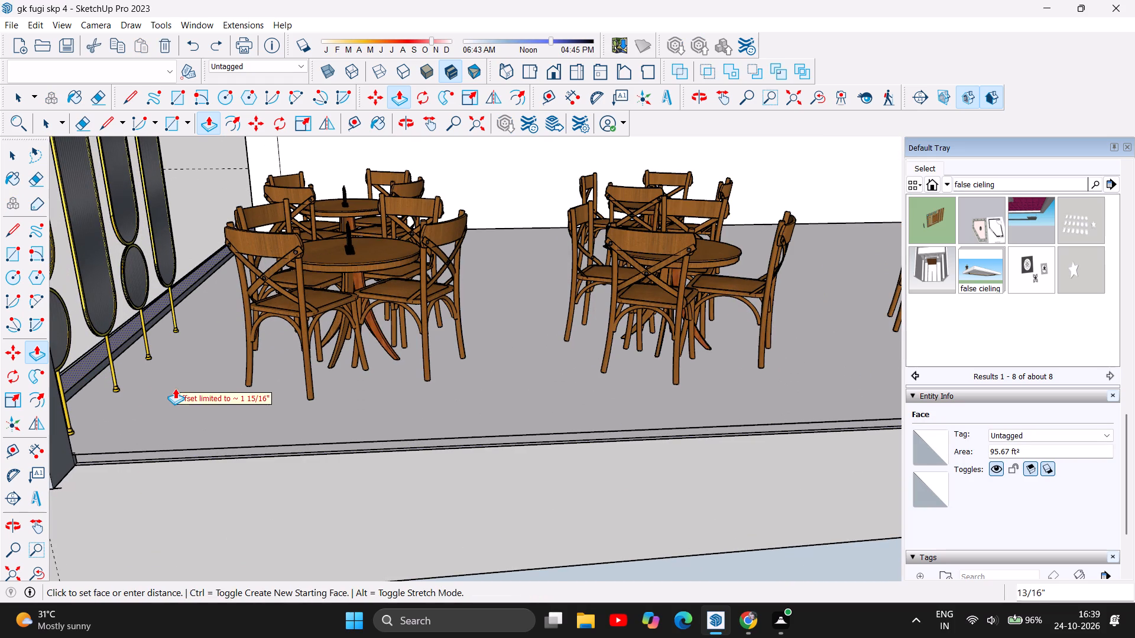
drag(175, 388, 212, 395)
scroll(595, 506, down, 3)
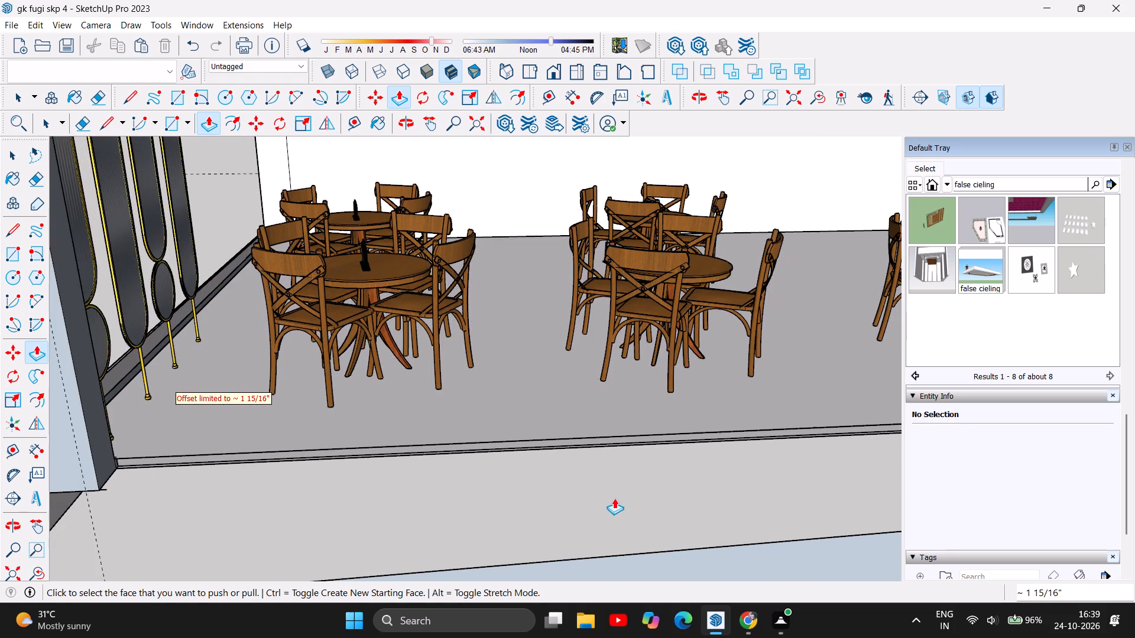
scroll(614, 498, down, 2)
scroll(676, 485, down, 7)
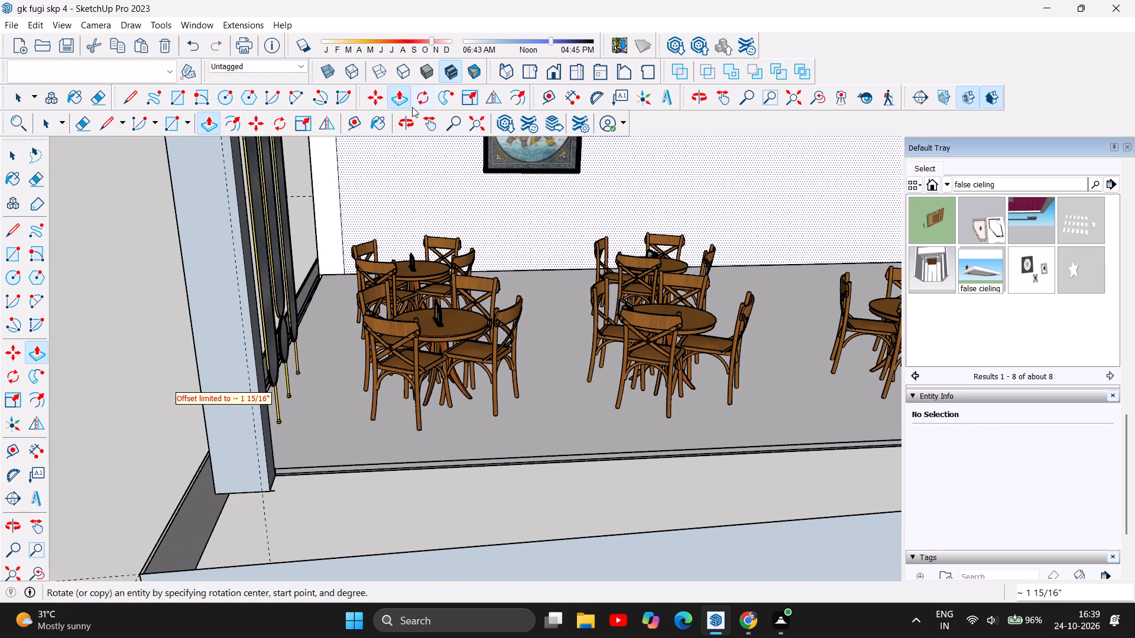
Examine the dining room's open floor edge, corner column and low curb from inside and outside the building.
click(407, 124)
drag(235, 259, 504, 275)
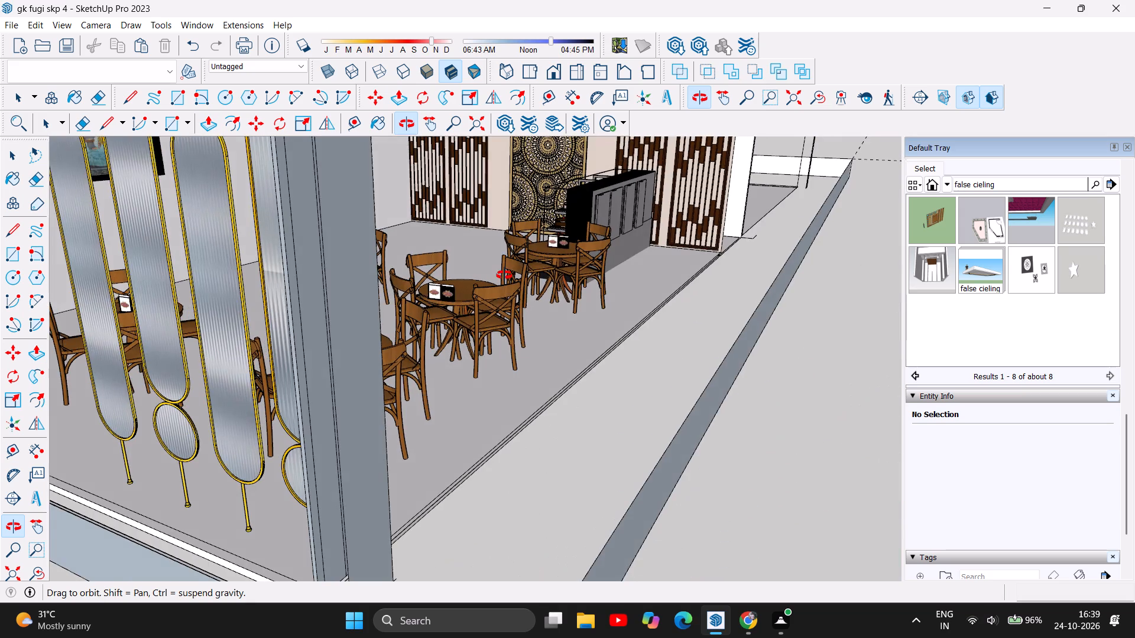
drag(504, 275, 247, 155)
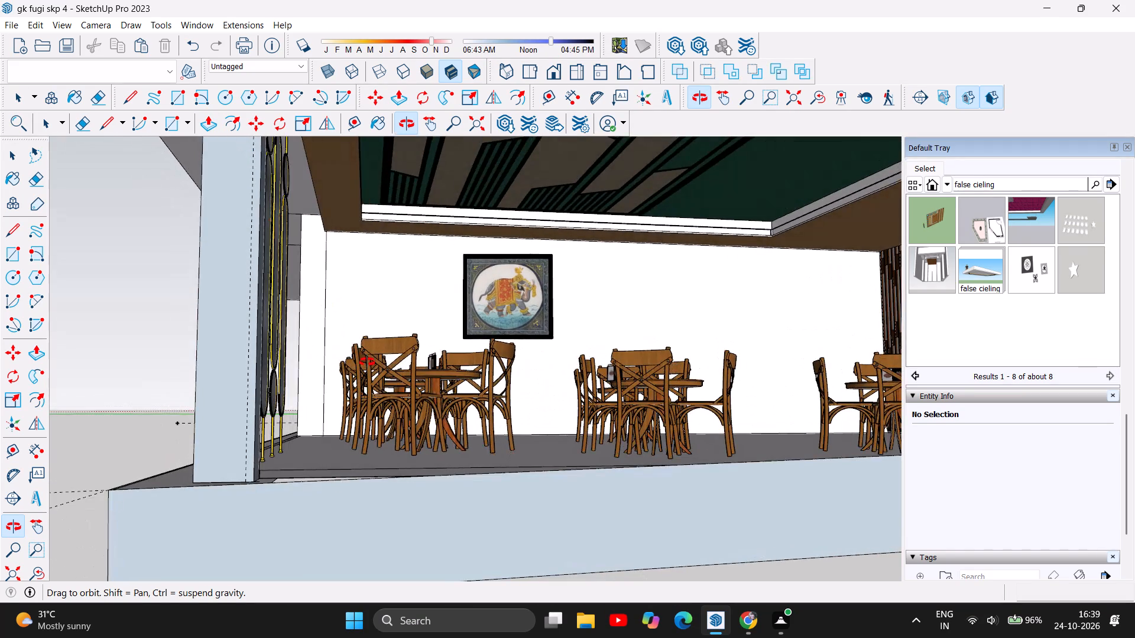
drag(418, 446, 412, 444)
scroll(315, 422, down, 4)
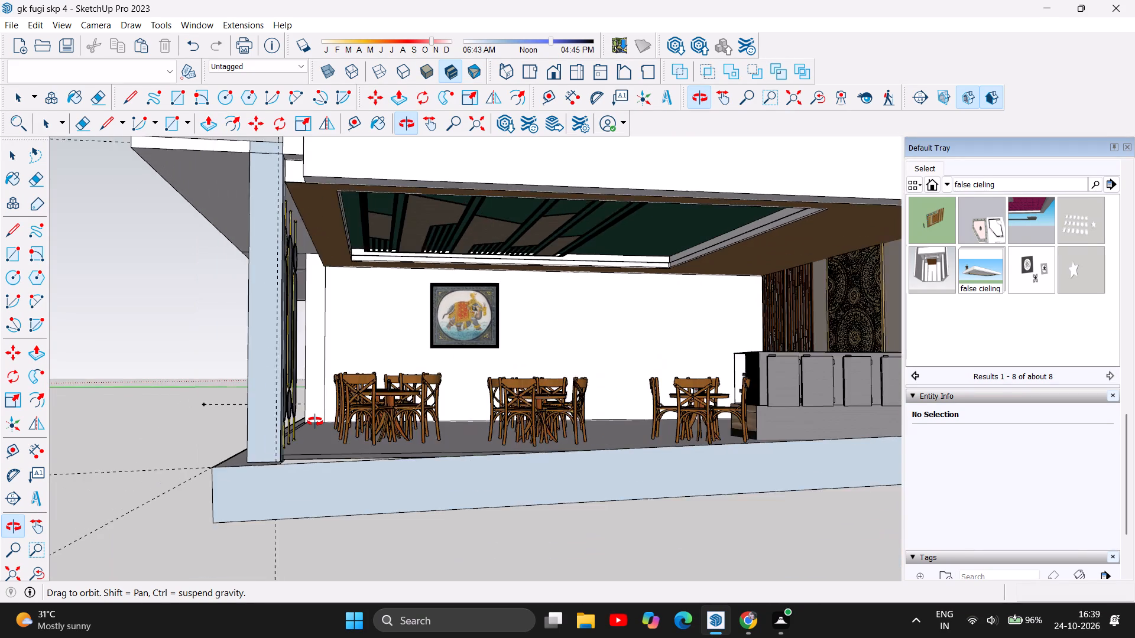
drag(478, 467, 406, 490)
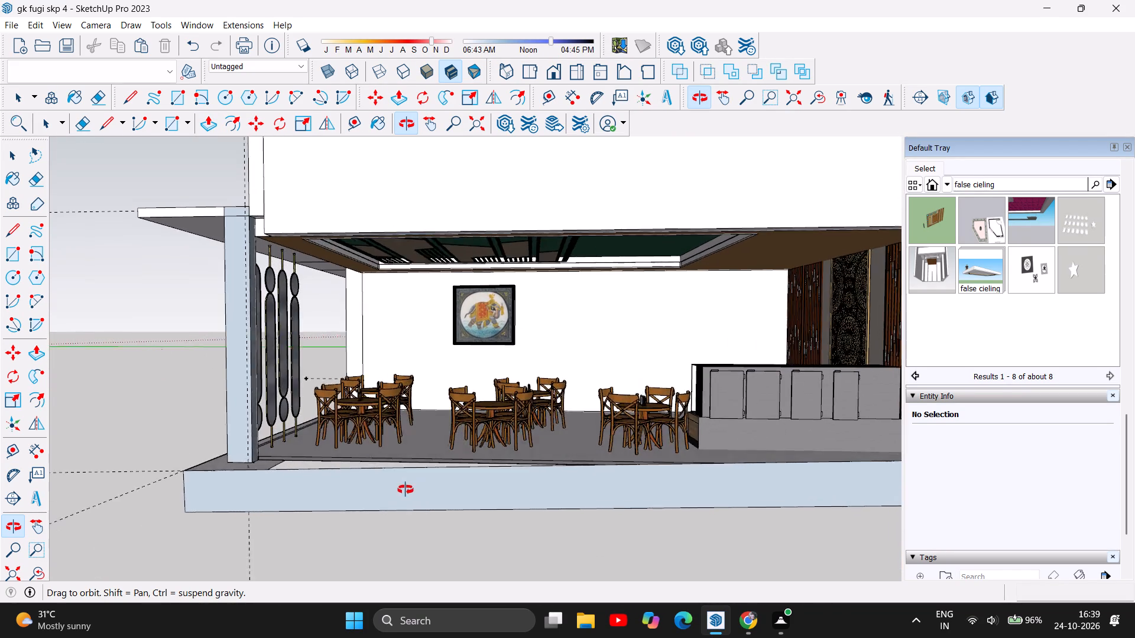
drag(406, 490, 463, 508)
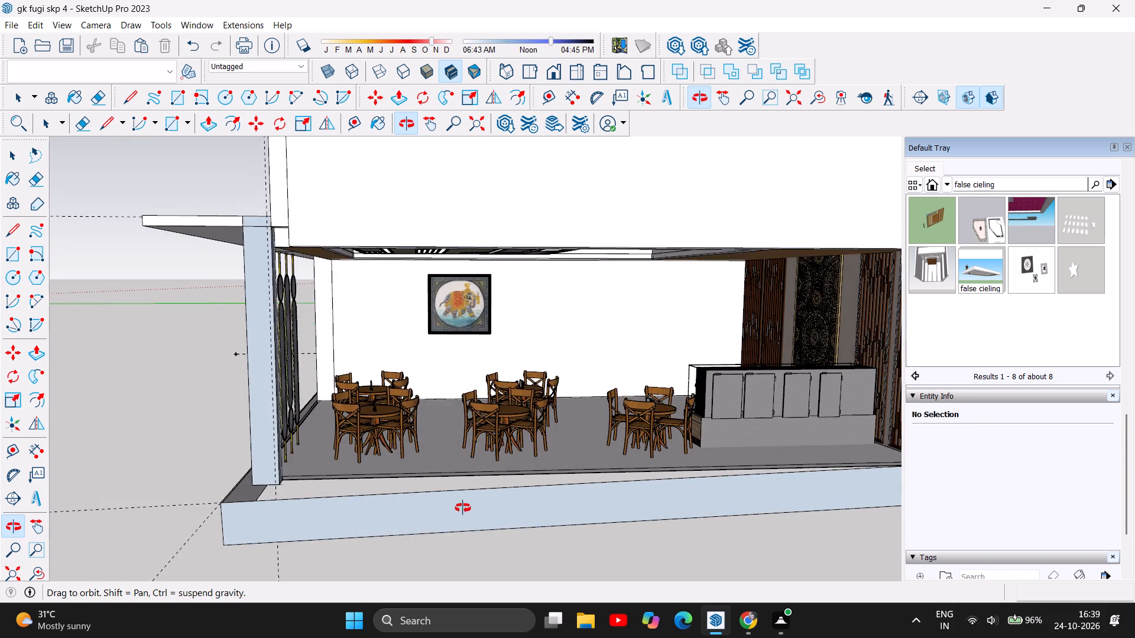
drag(463, 508, 636, 517)
scroll(599, 504, up, 5)
scroll(411, 512, up, 3)
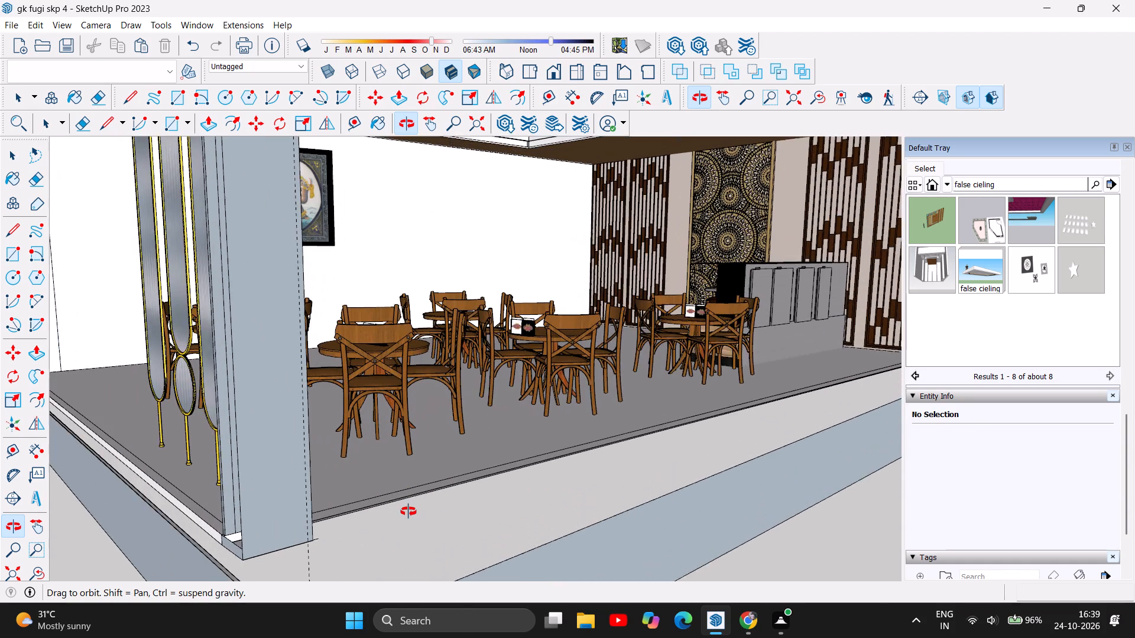
scroll(408, 512, up, 9)
scroll(344, 514, up, 1)
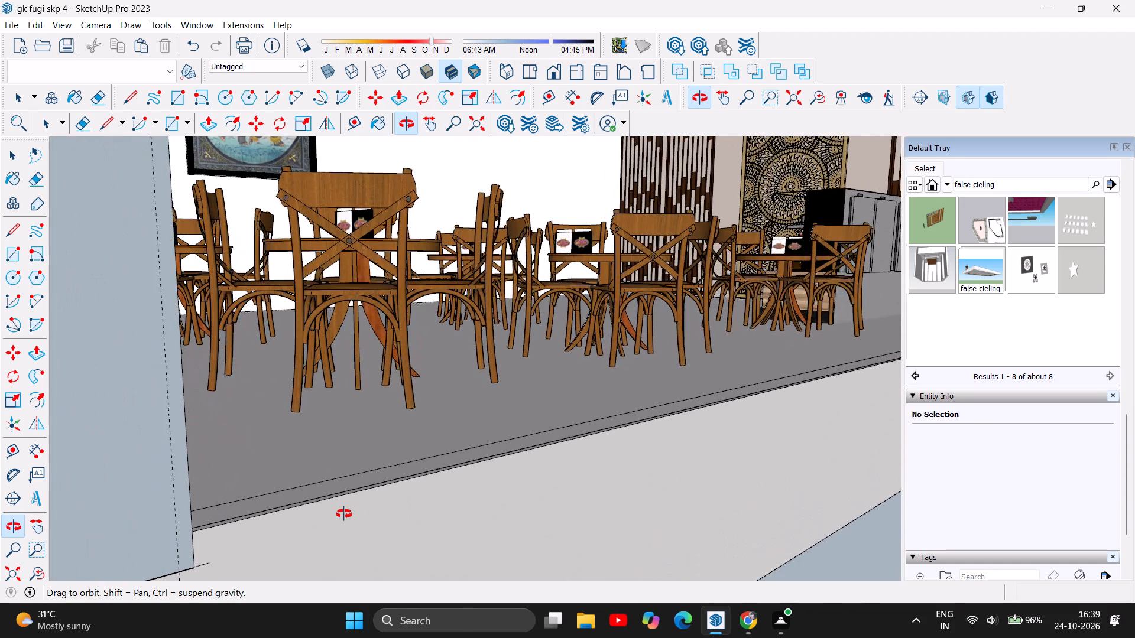
scroll(344, 514, up, 5)
Push/Pull the large underside face of the dining room's floor slab by 8 3/16".
drag(352, 536, 339, 478)
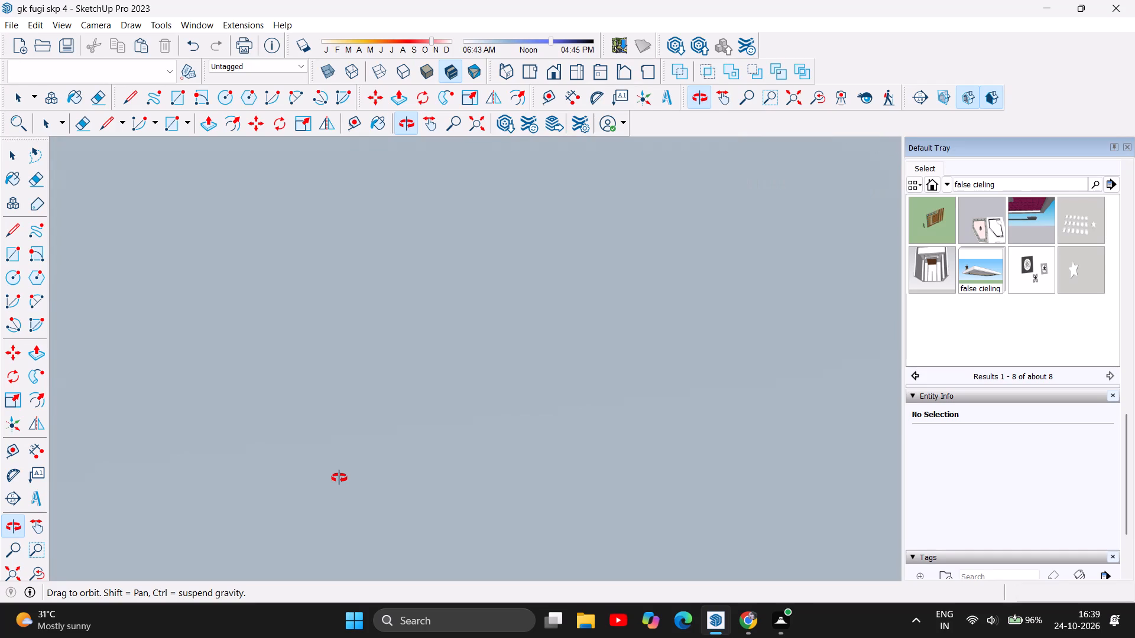
drag(339, 478, 444, 417)
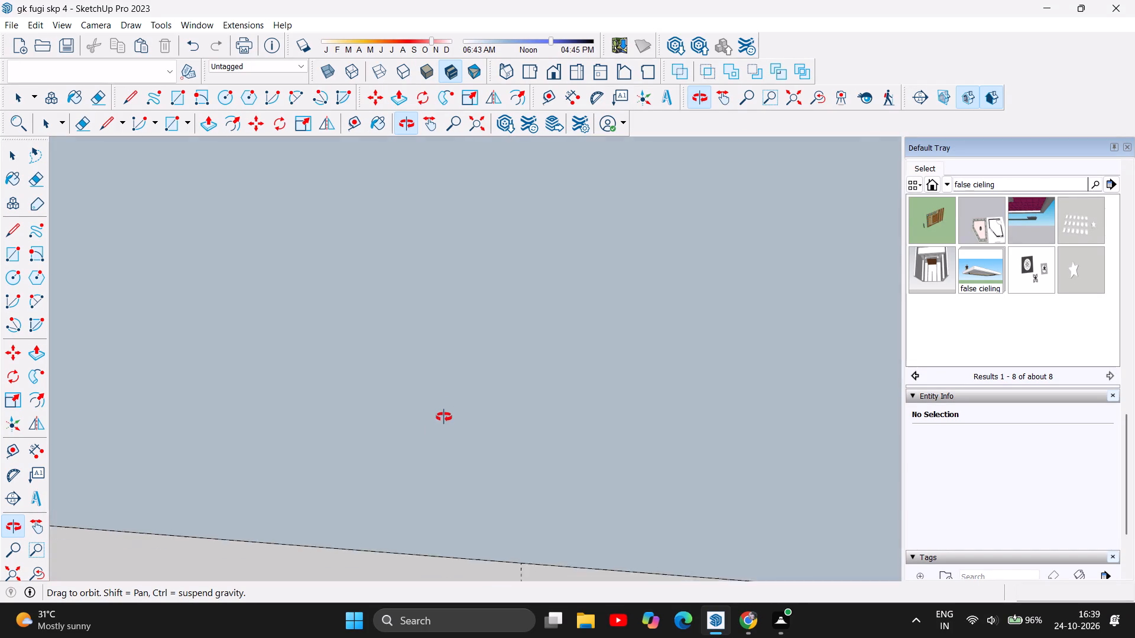
drag(444, 417, 468, 386)
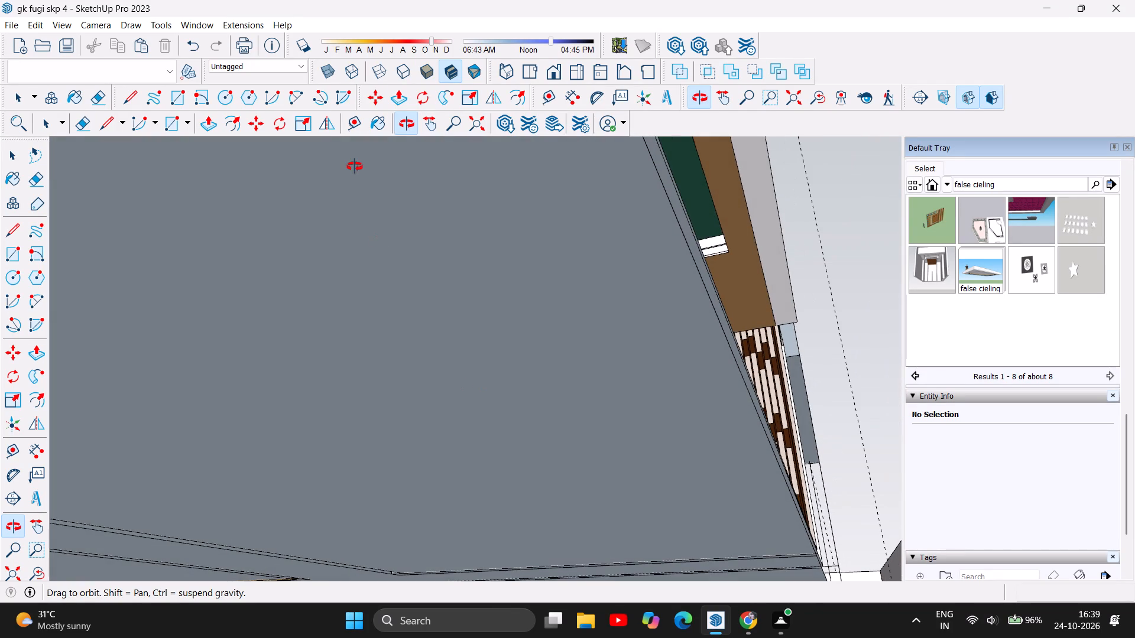
click(207, 128)
drag(406, 298, 402, 311)
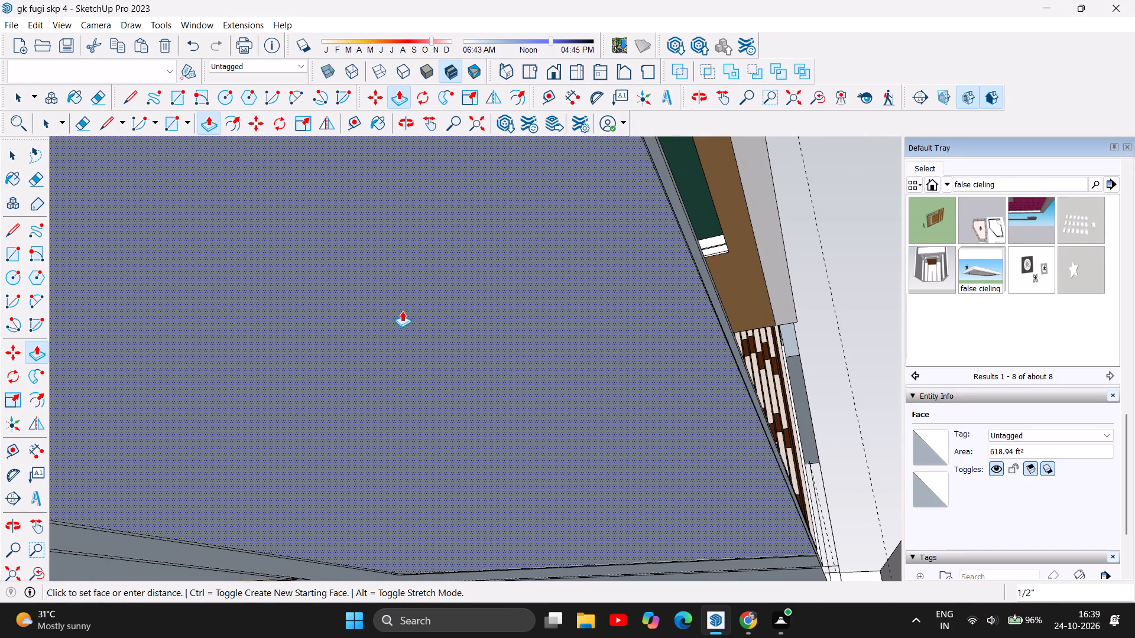
drag(402, 311, 387, 357)
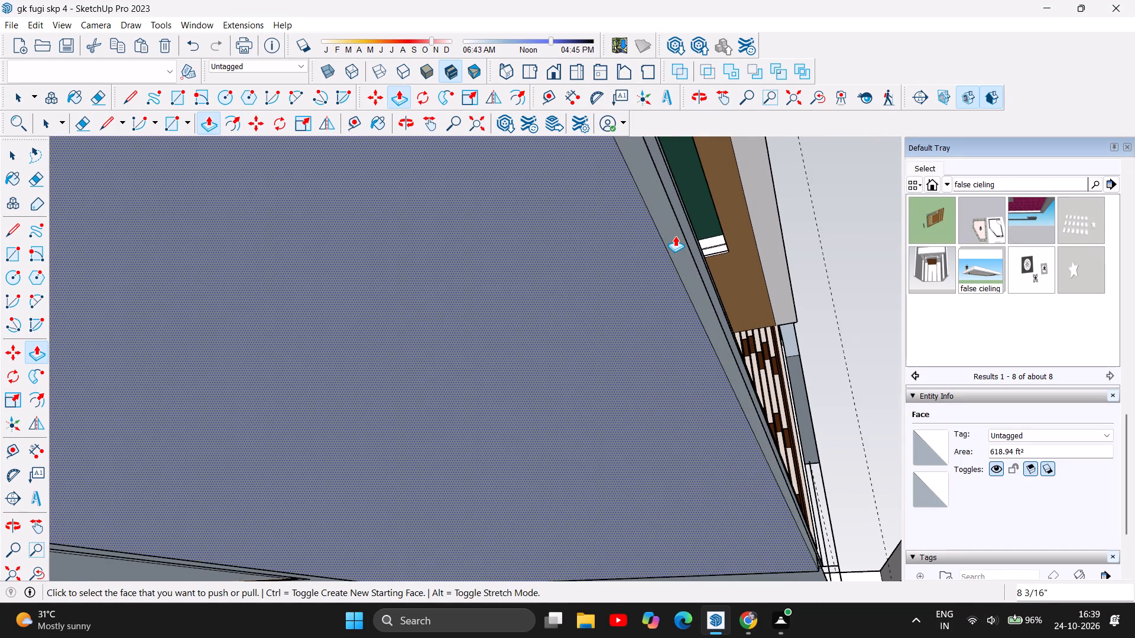
Push/Pull the slab's edge strips along the dining room's open side, the thin one by 1/16" and the wider by about 11 3/4".
drag(678, 222, 678, 221)
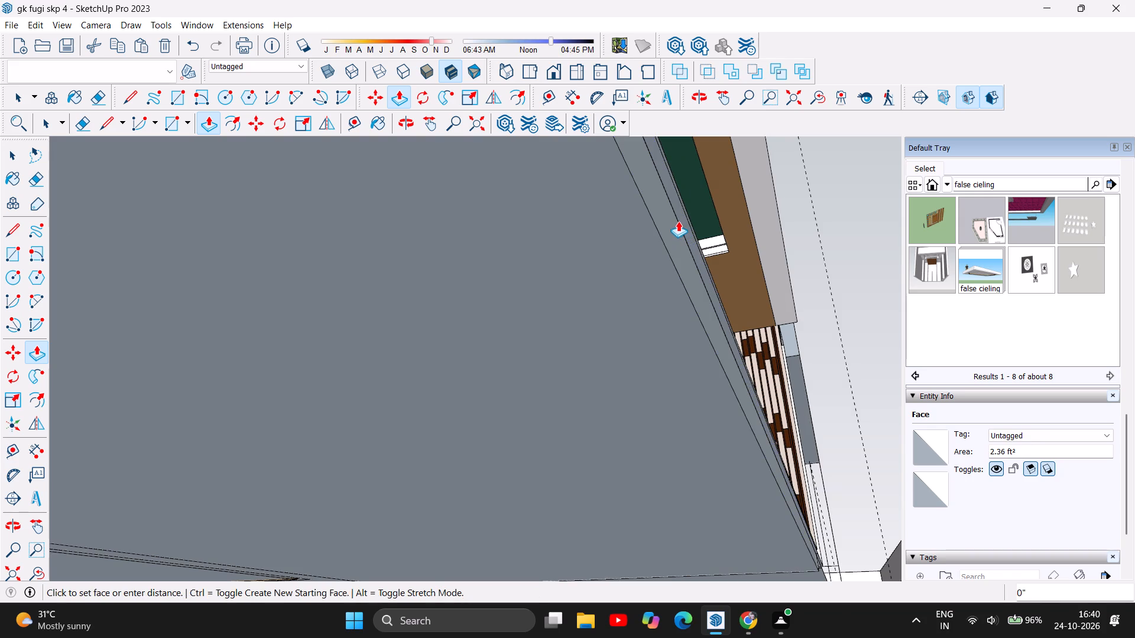
drag(678, 221, 742, 231)
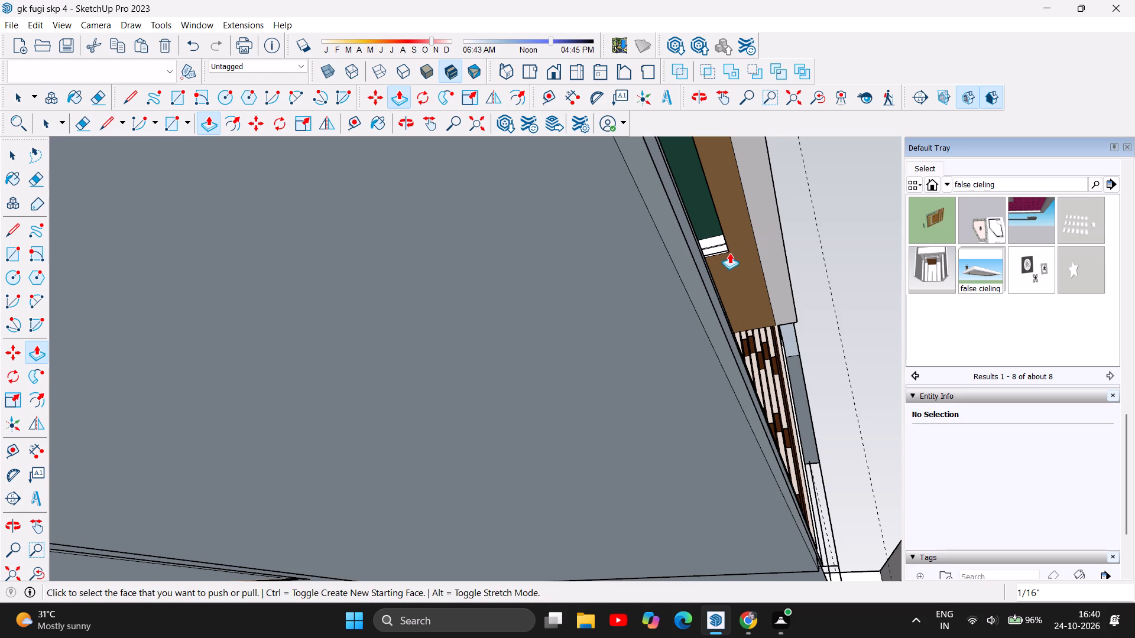
drag(682, 255, 725, 255)
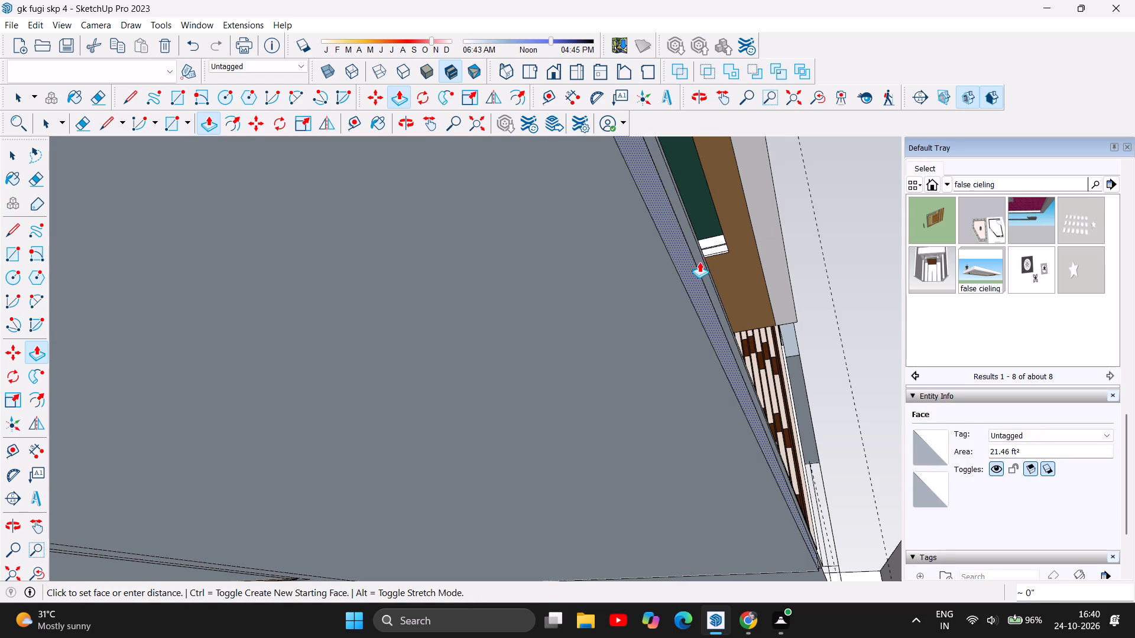
Examine the dining room's floor slab from below and the whole building from outside.
scroll(570, 442, down, 6)
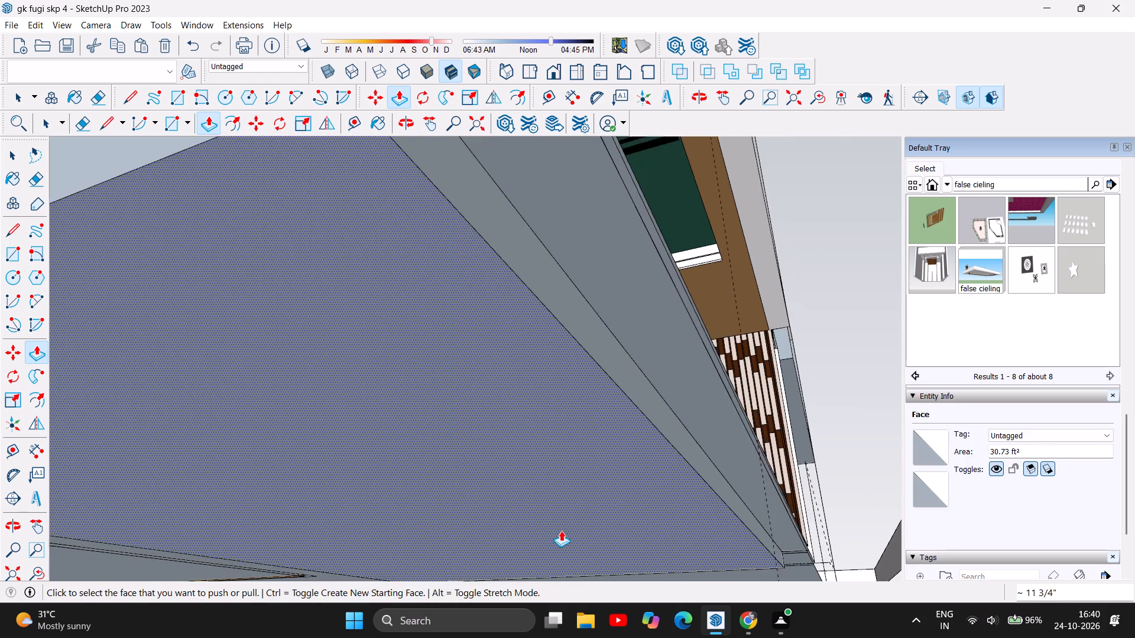
scroll(561, 530, down, 1)
scroll(492, 525, down, 12)
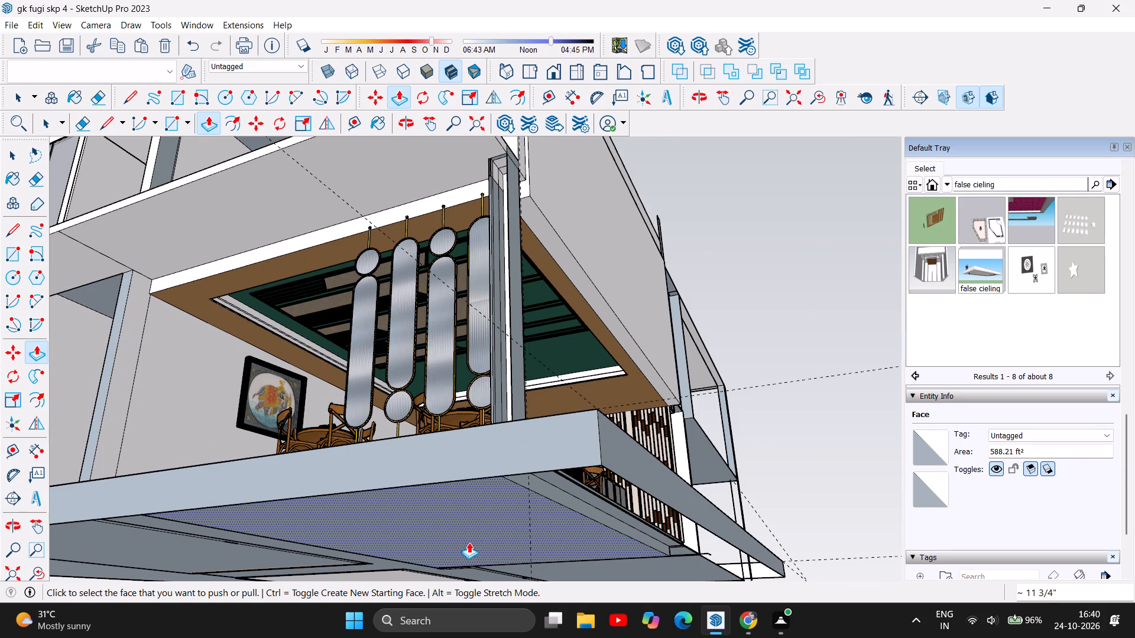
click(402, 126)
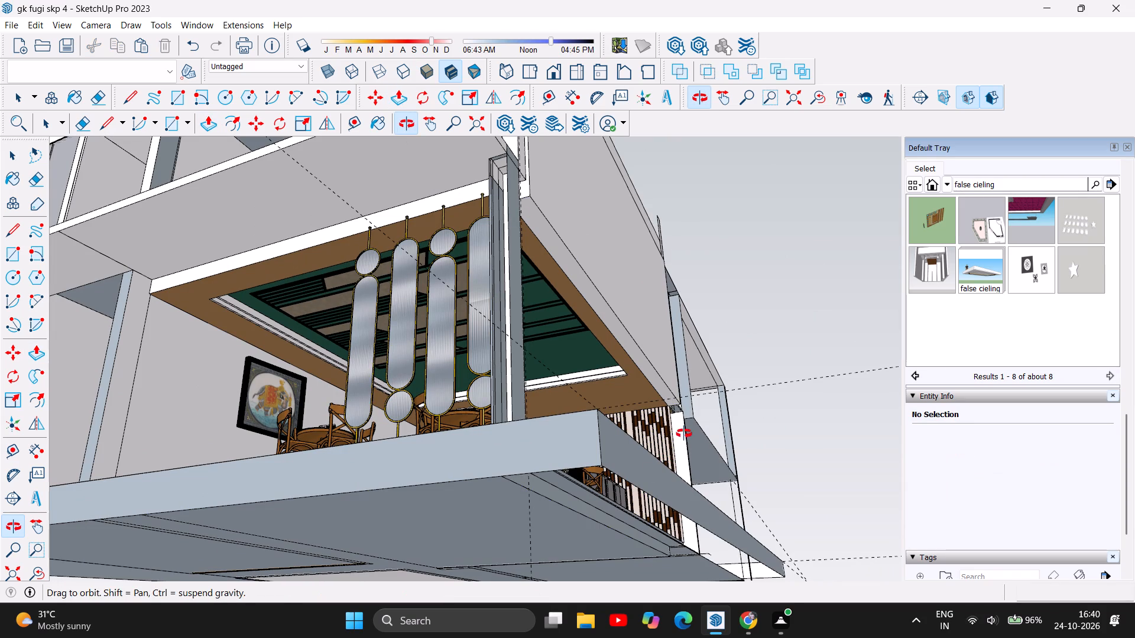
drag(684, 434, 503, 515)
scroll(438, 224, down, 1)
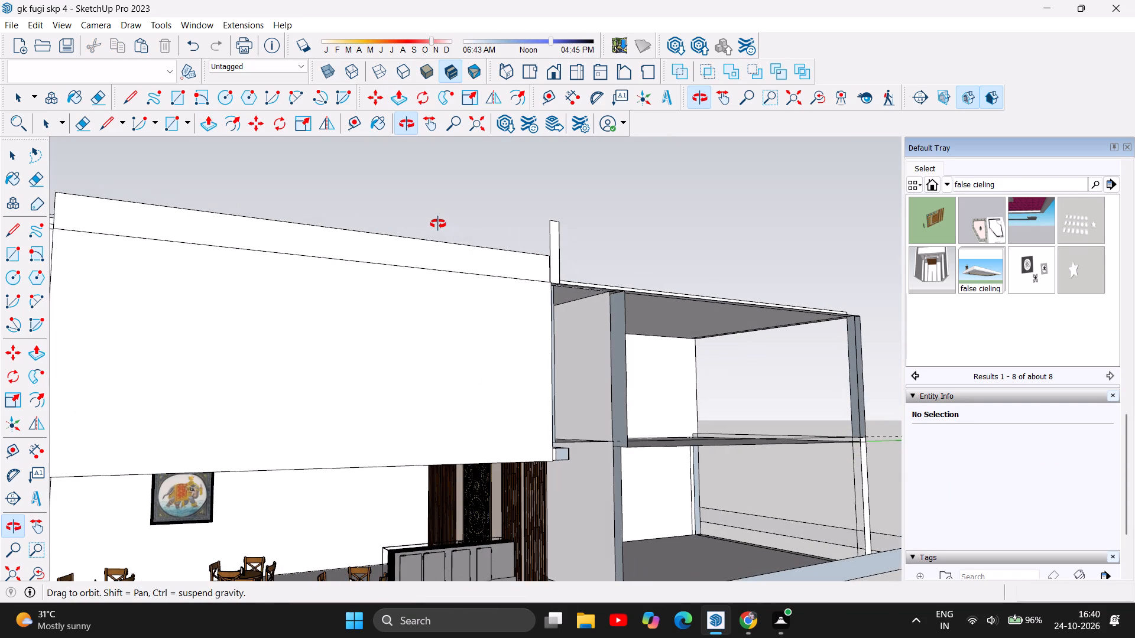
scroll(438, 224, down, 4)
drag(367, 402, 361, 469)
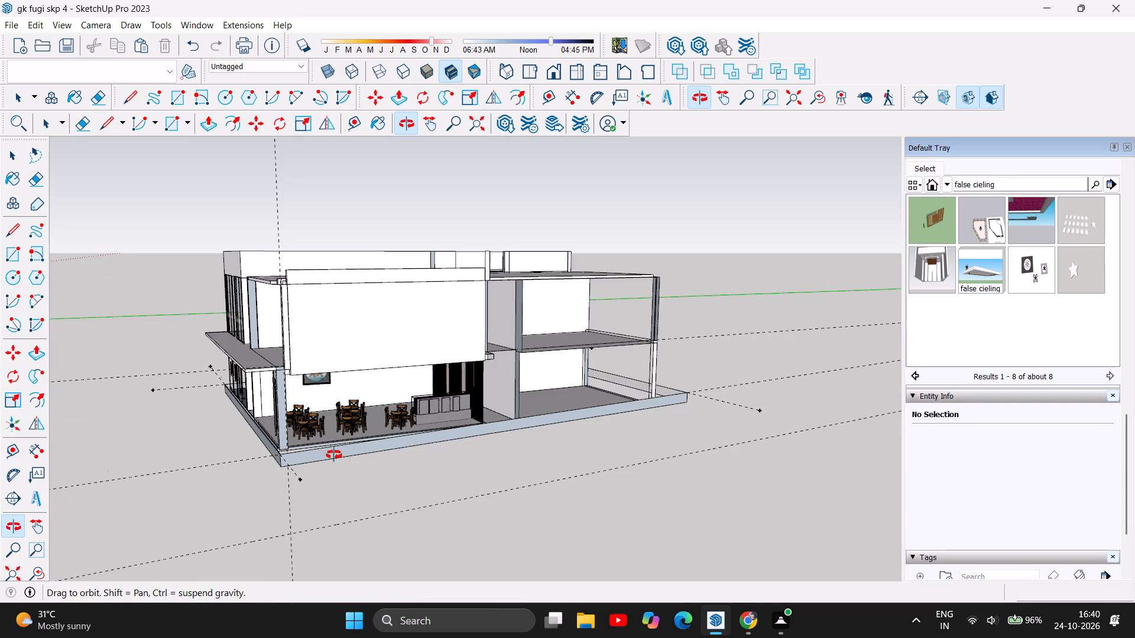
Push/Pull the long slab edge strip below the dining room's open side outward as far as its offset limit.
scroll(326, 446, up, 14)
scroll(303, 444, down, 1)
scroll(303, 444, up, 5)
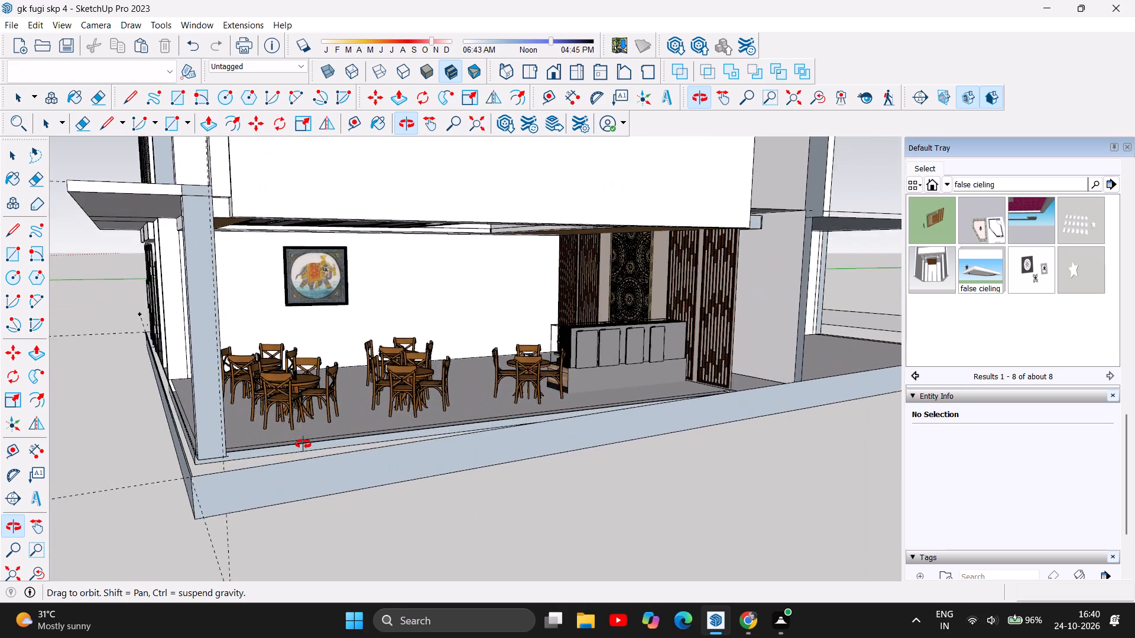
scroll(303, 444, up, 8)
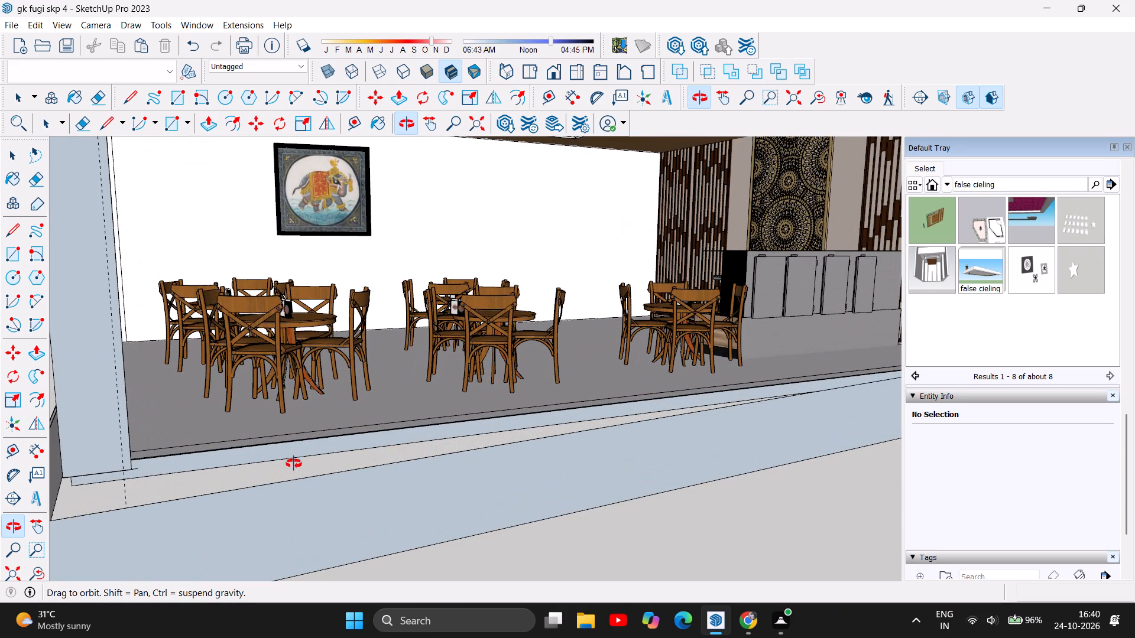
click(210, 124)
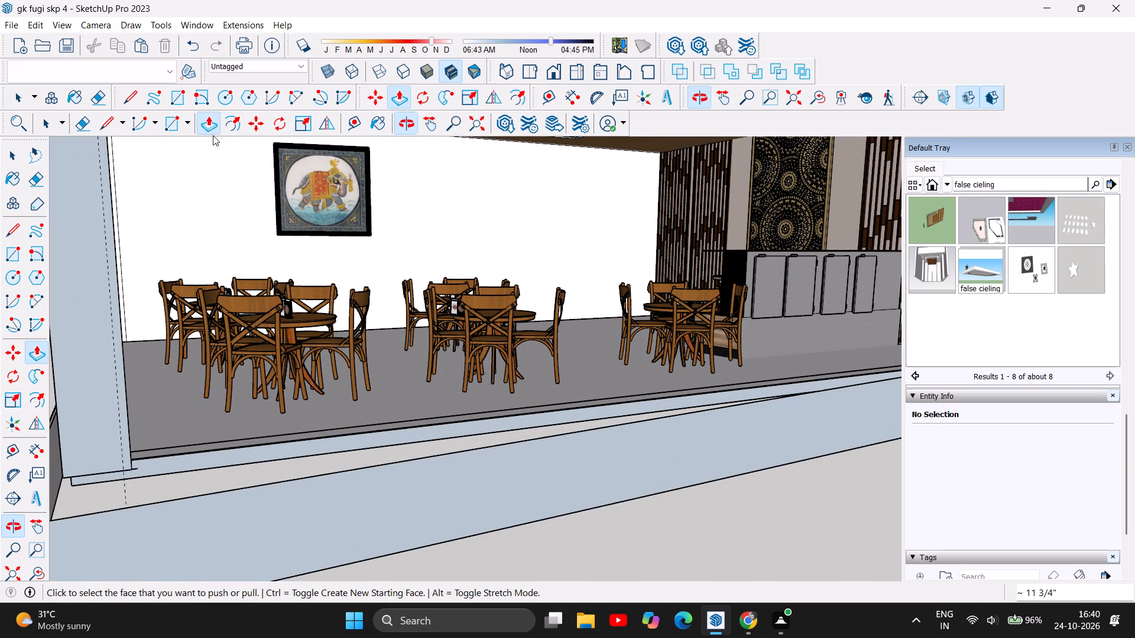
drag(205, 457, 217, 484)
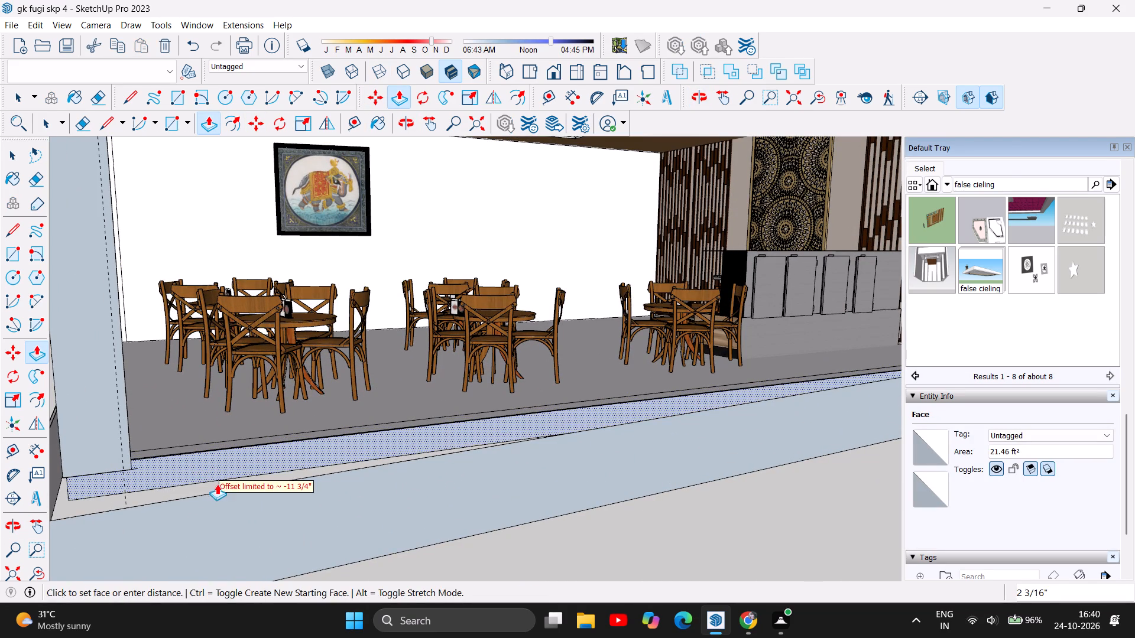
drag(217, 484, 221, 523)
drag(150, 467, 225, 526)
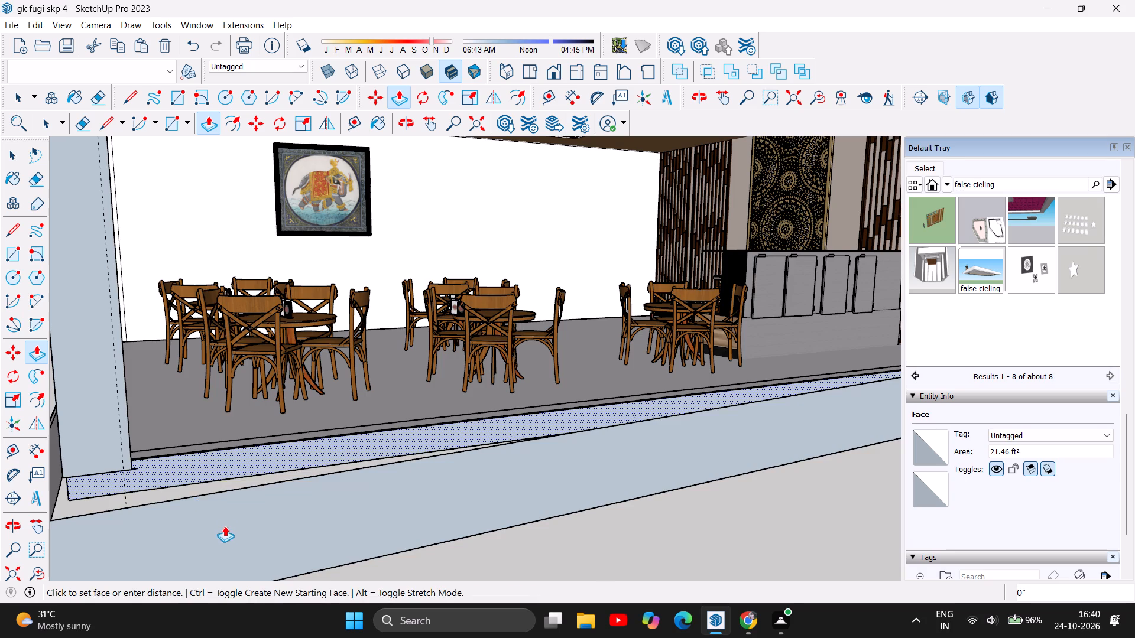
drag(225, 526, 226, 530)
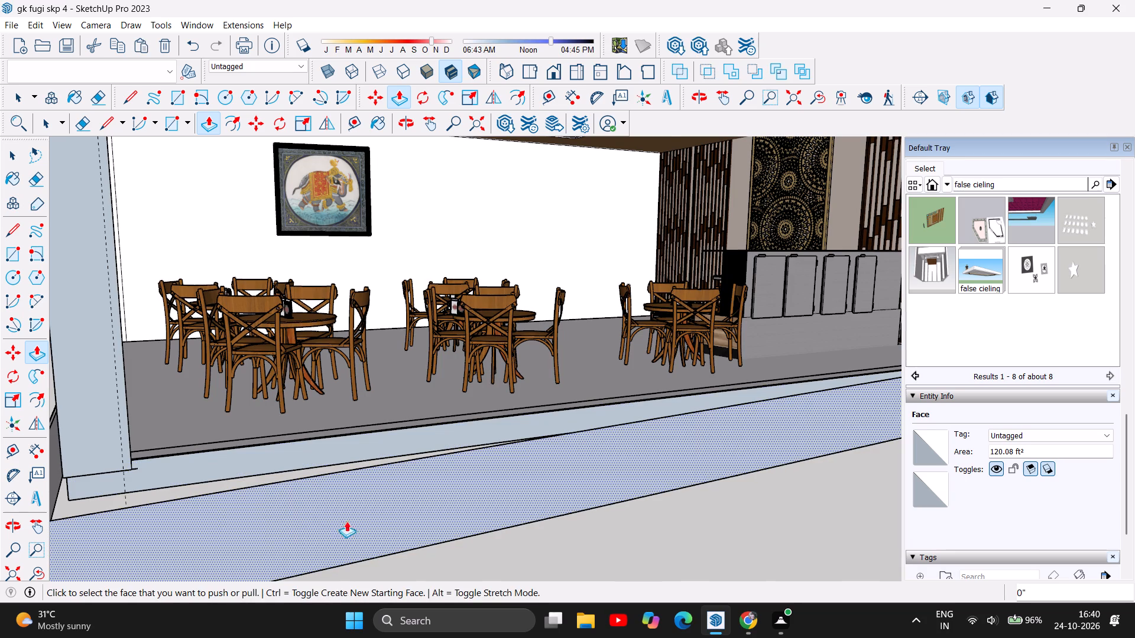
Examine the dining room's corner column and floor edge, and the notched roof-edge corner of the upper room above.
scroll(706, 546, down, 6)
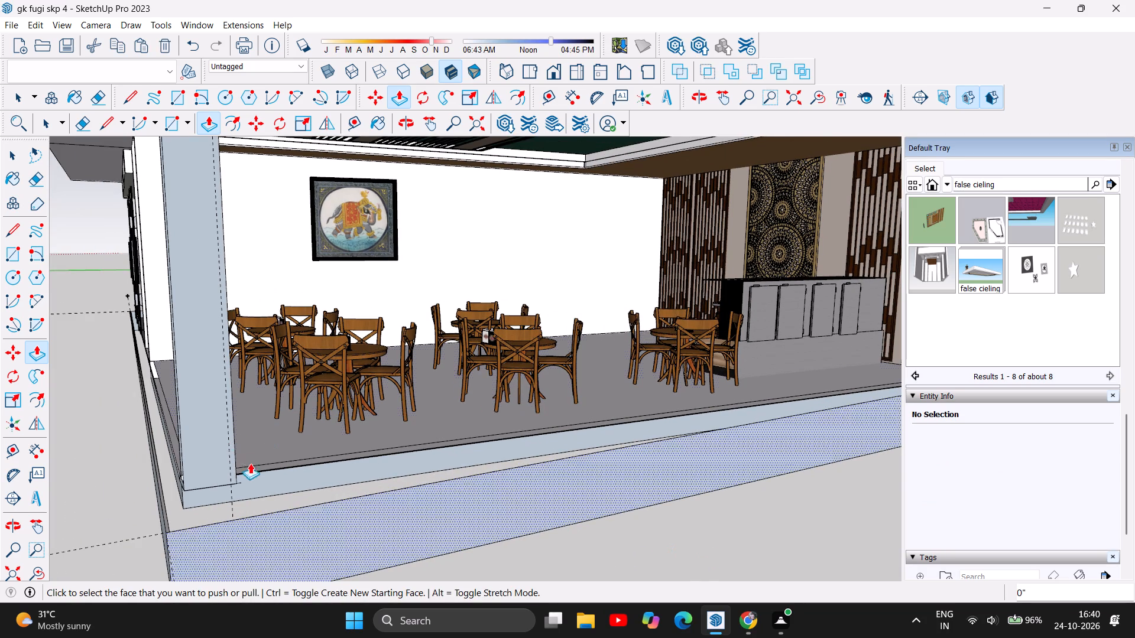
scroll(94, 374, up, 4)
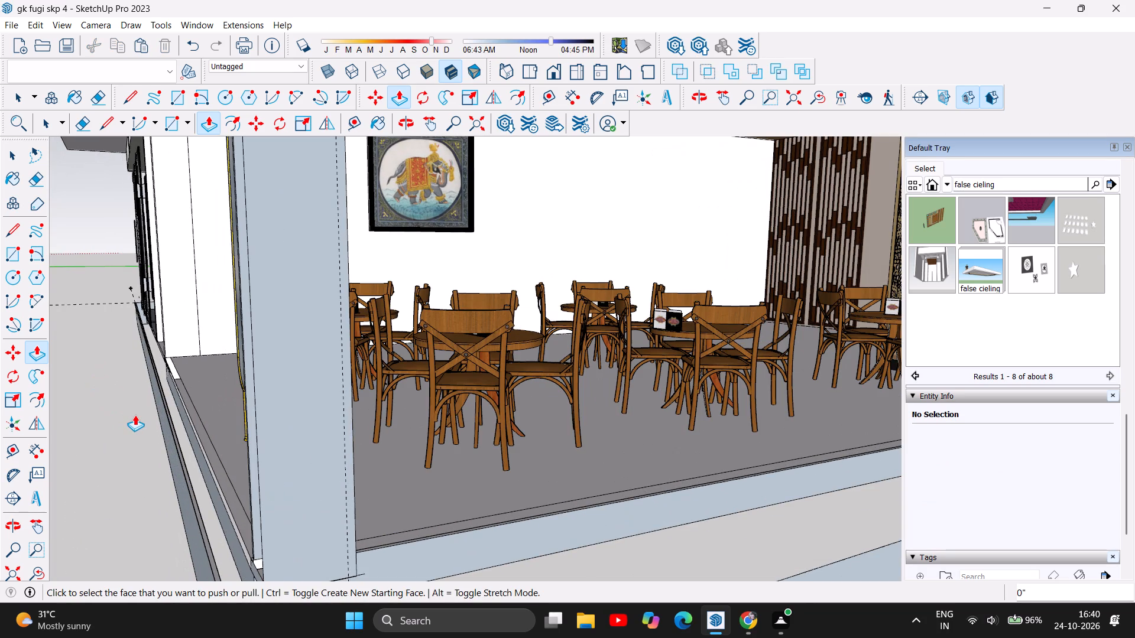
scroll(135, 415, down, 10)
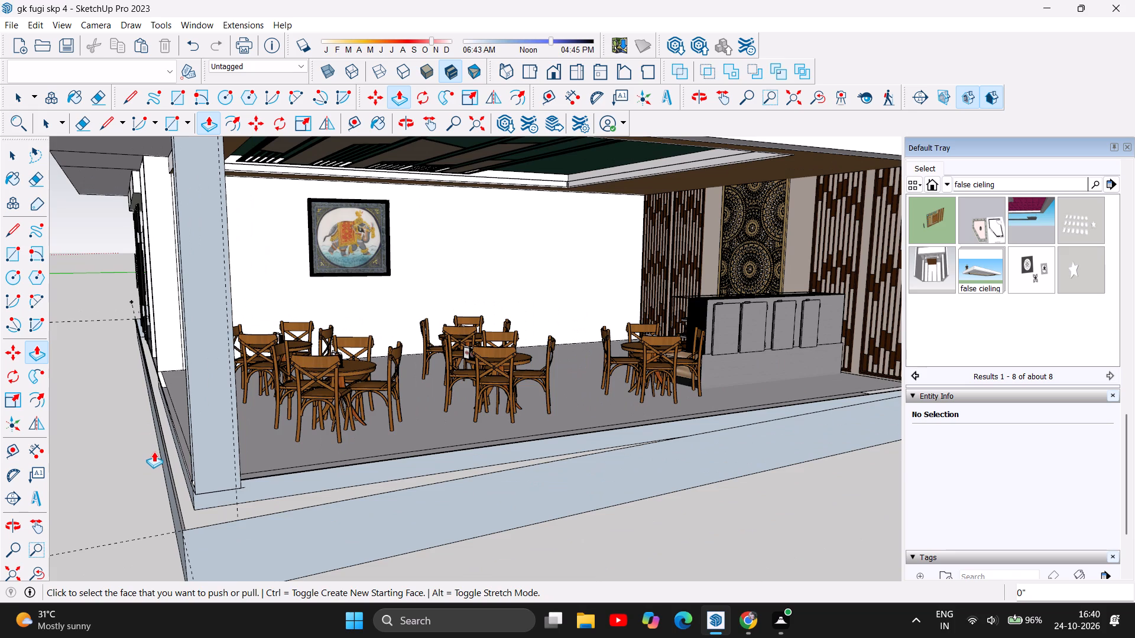
scroll(260, 533, down, 5)
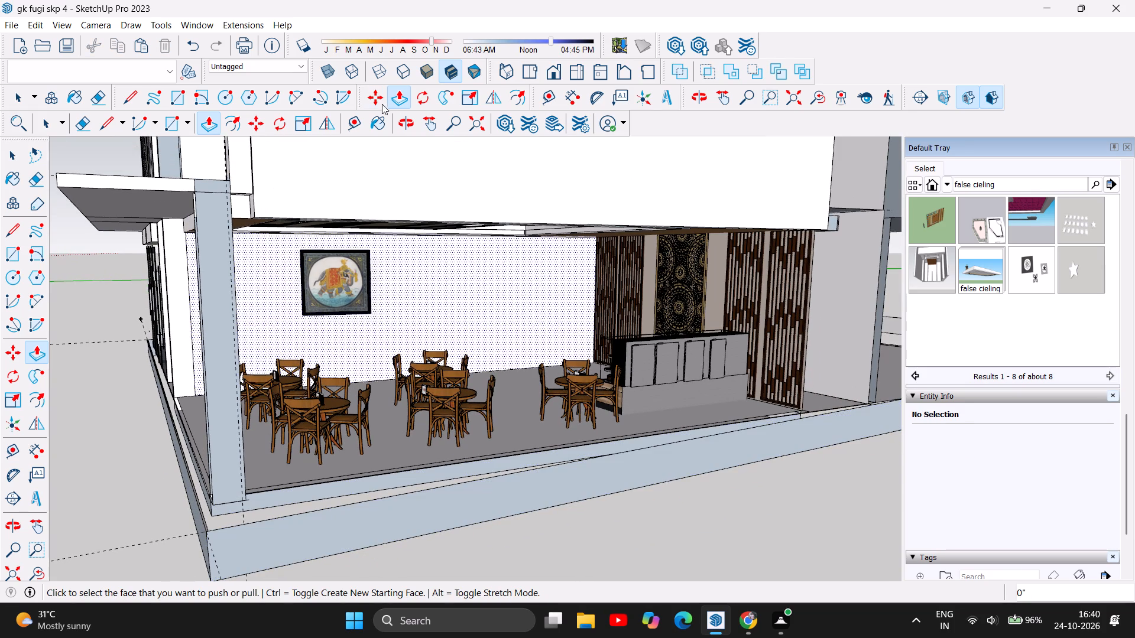
click(400, 122)
drag(241, 346, 368, 453)
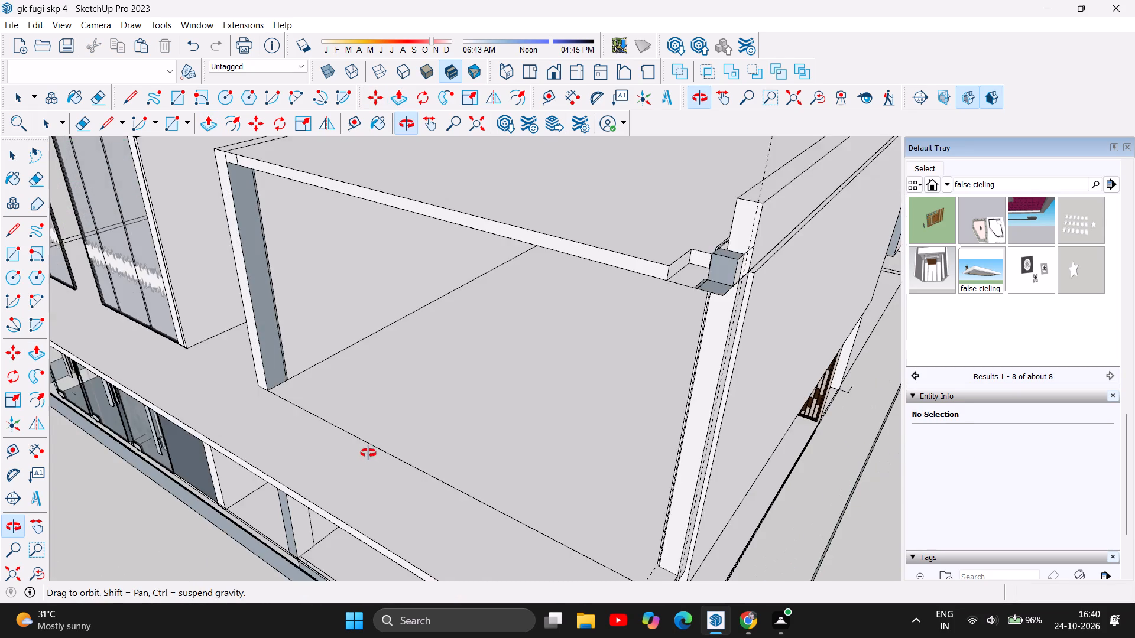
drag(368, 453, 372, 451)
click(373, 450)
scroll(485, 329, down, 4)
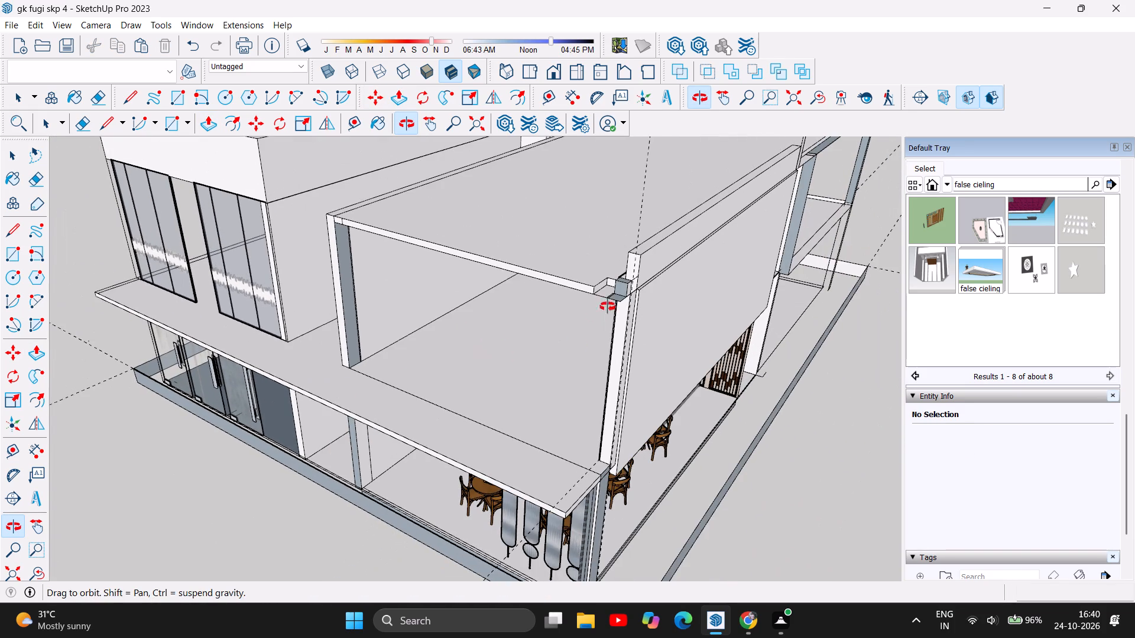
scroll(627, 262, up, 12)
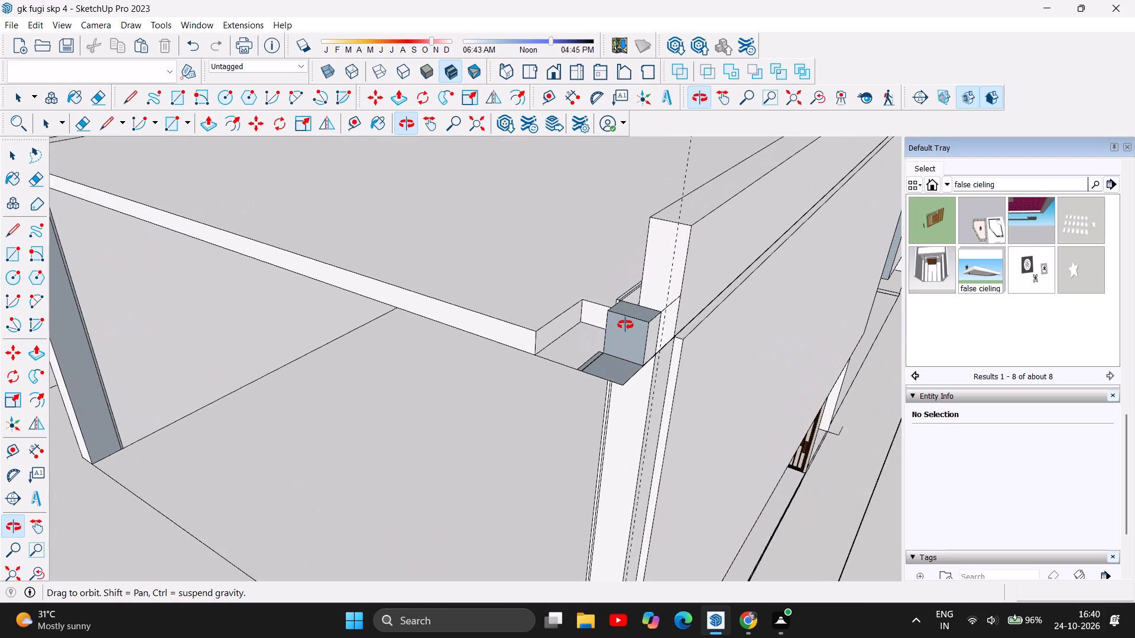
scroll(625, 325, up, 6)
scroll(586, 382, up, 2)
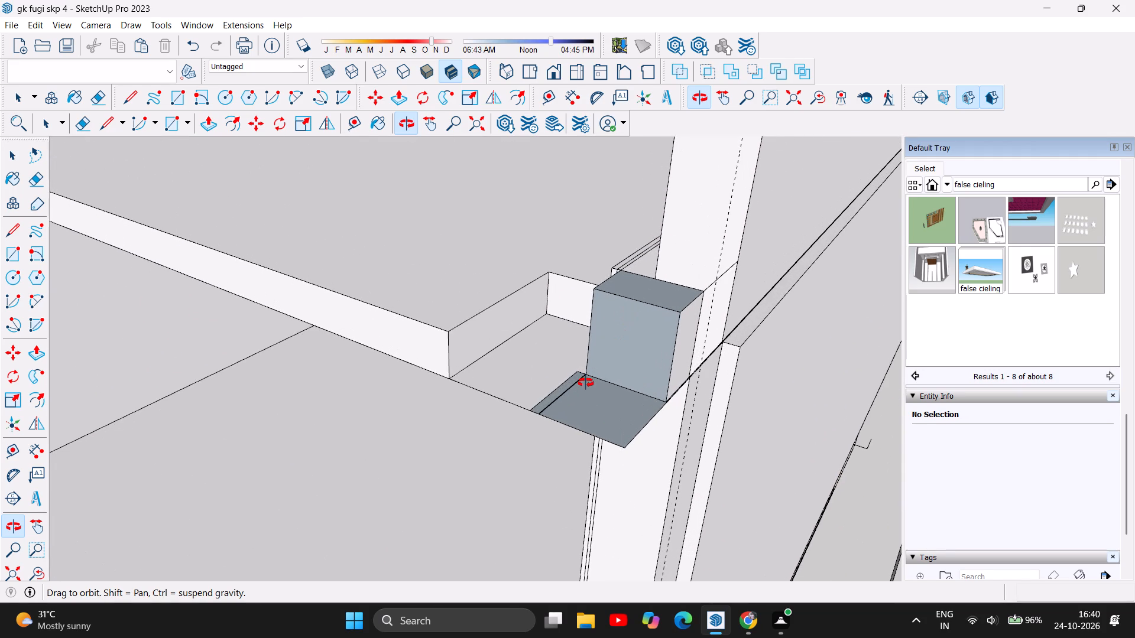
scroll(599, 382, down, 4)
drag(482, 290, 595, 324)
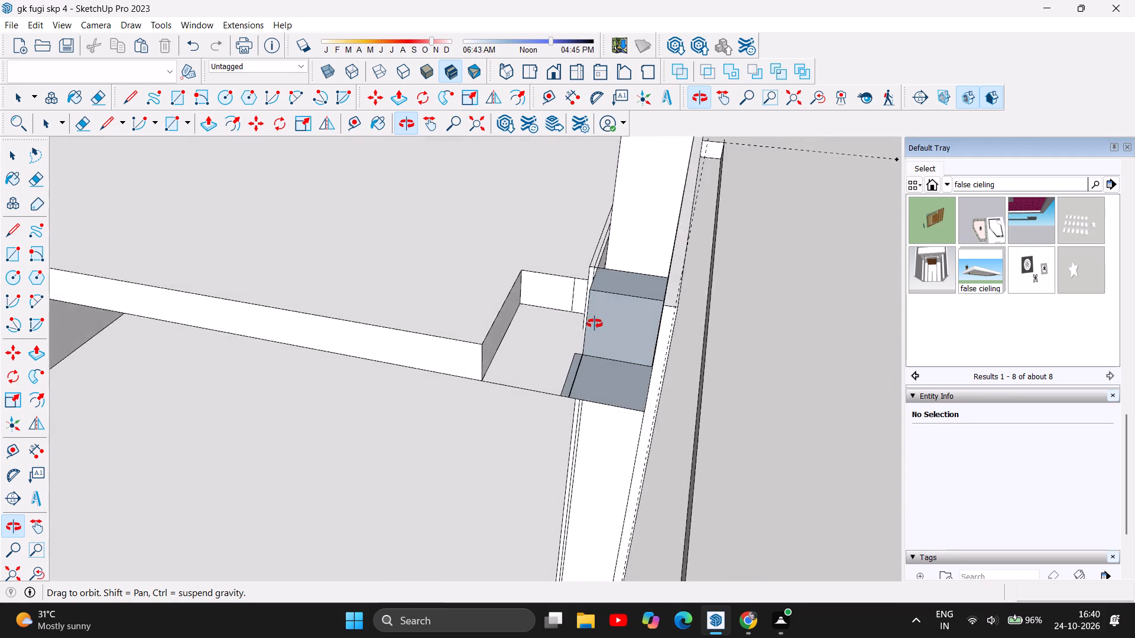
Delete the short vertical edge on the roof-corner notch's back face and the stray edge on the narrow strip beside it.
drag(595, 324, 652, 305)
scroll(574, 266, up, 12)
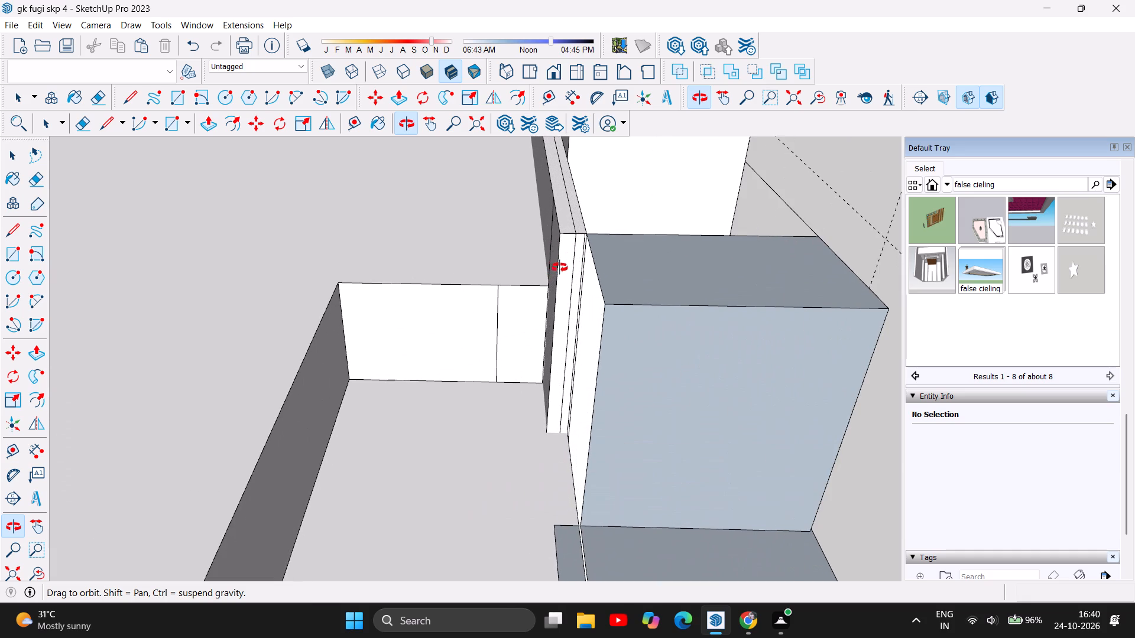
click(18, 105)
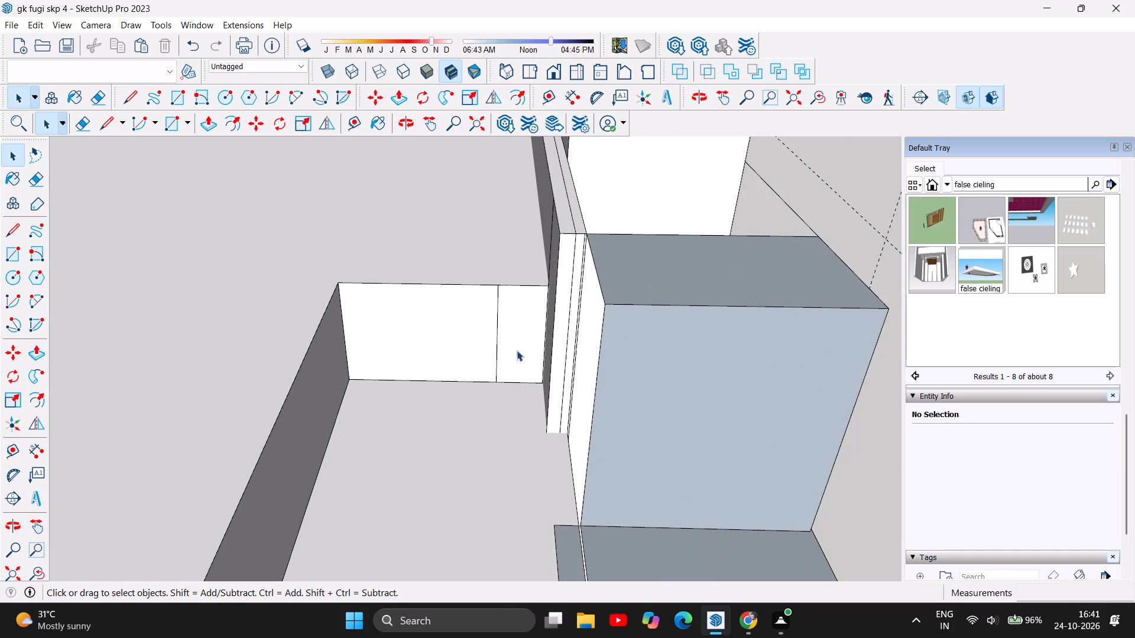
click(498, 325)
key(Delete)
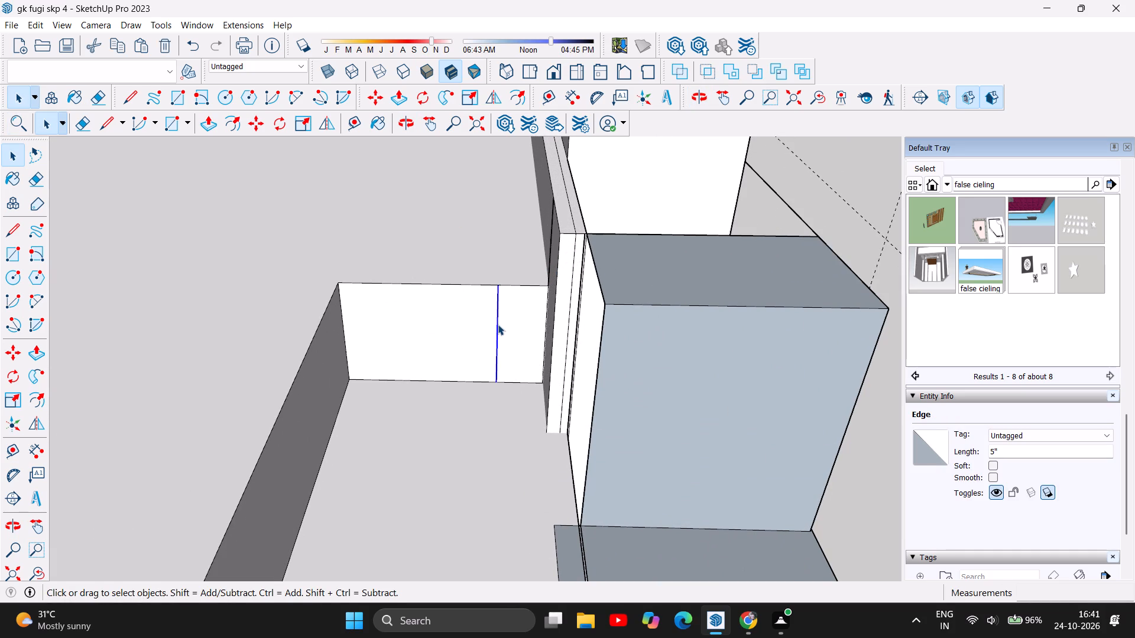
click(569, 313)
key(Delete)
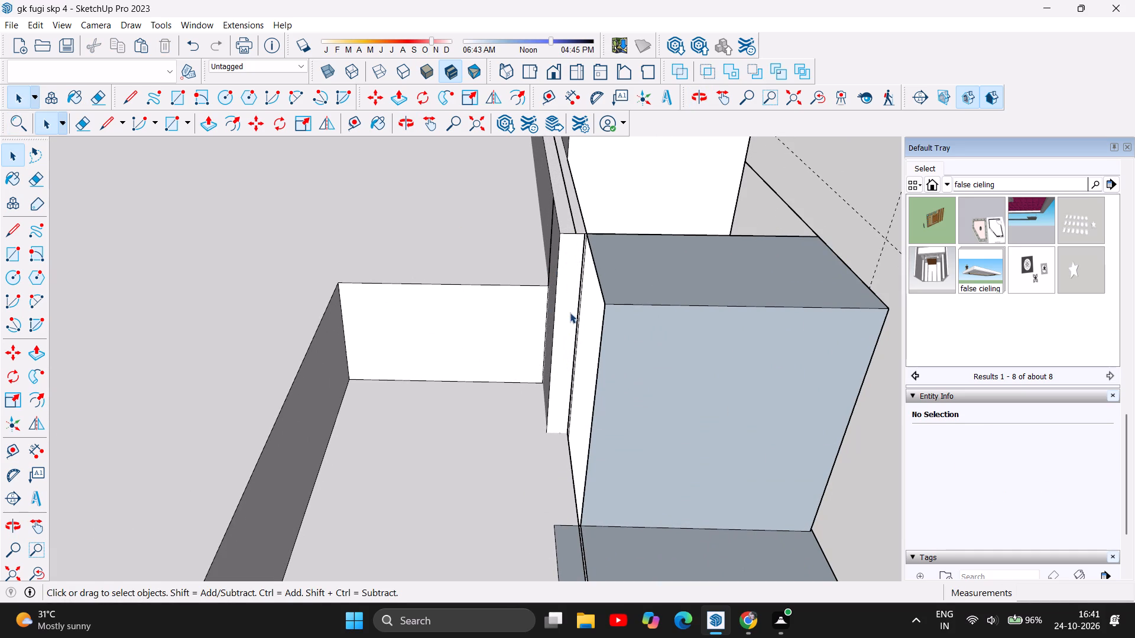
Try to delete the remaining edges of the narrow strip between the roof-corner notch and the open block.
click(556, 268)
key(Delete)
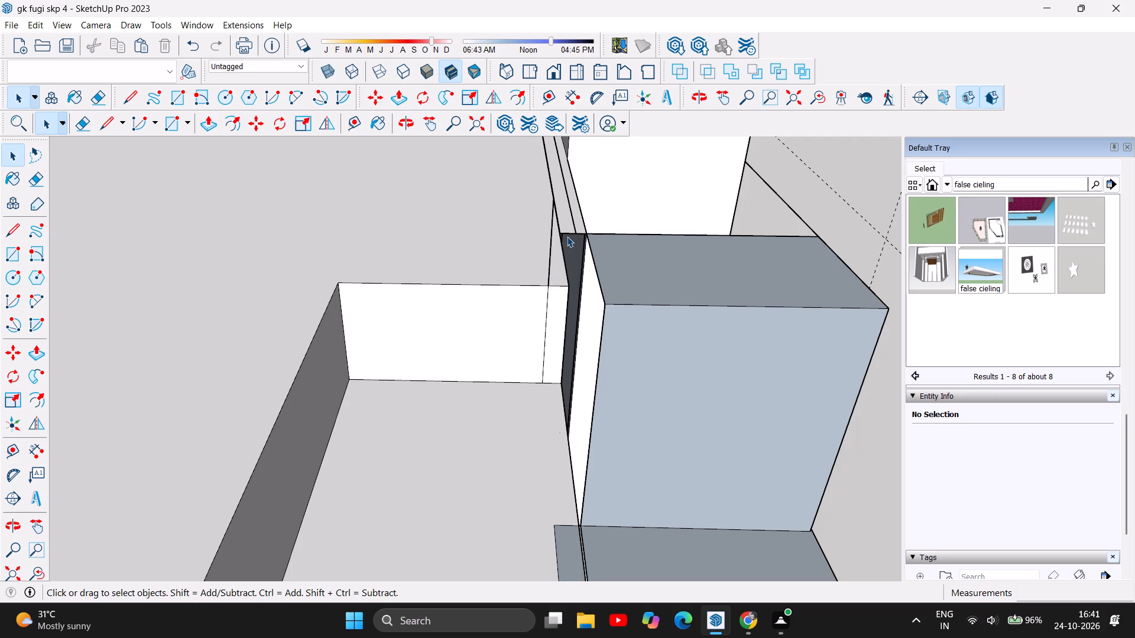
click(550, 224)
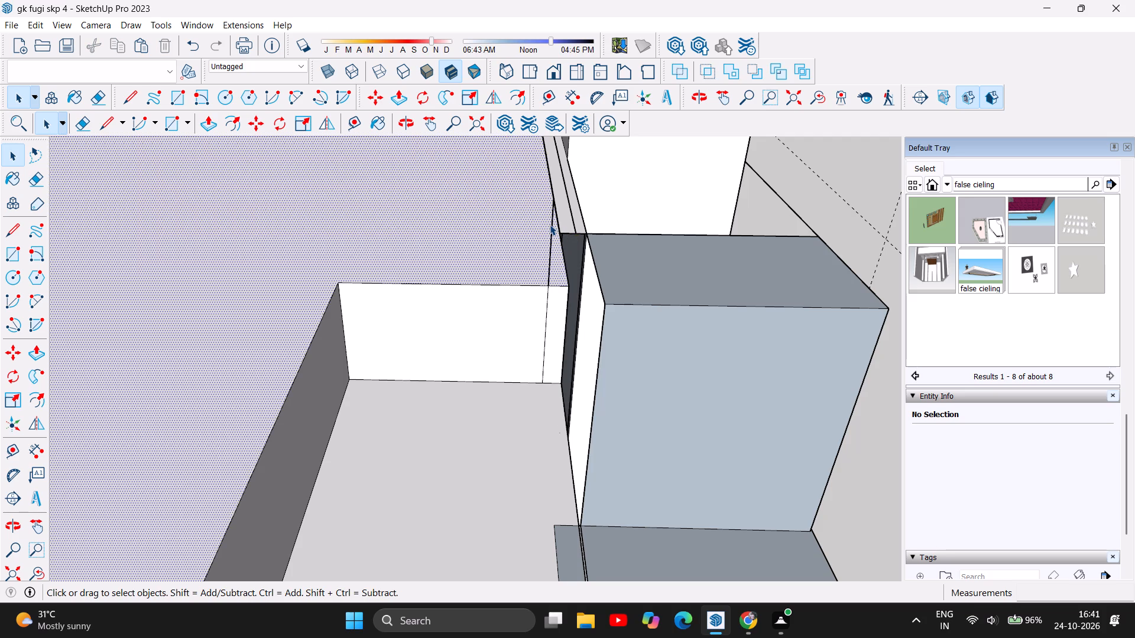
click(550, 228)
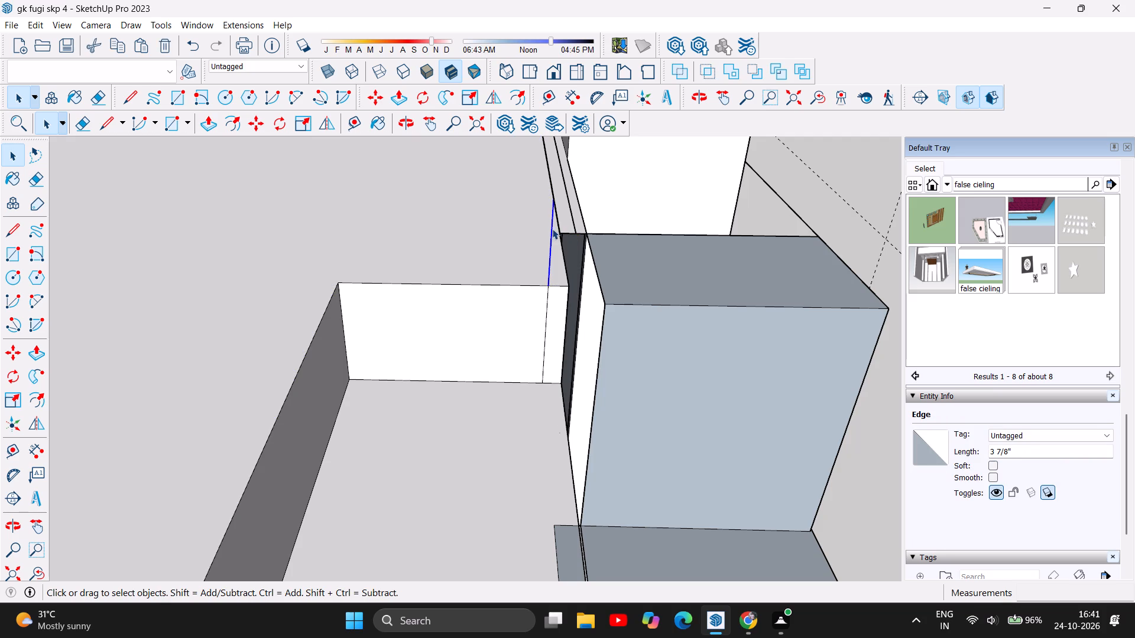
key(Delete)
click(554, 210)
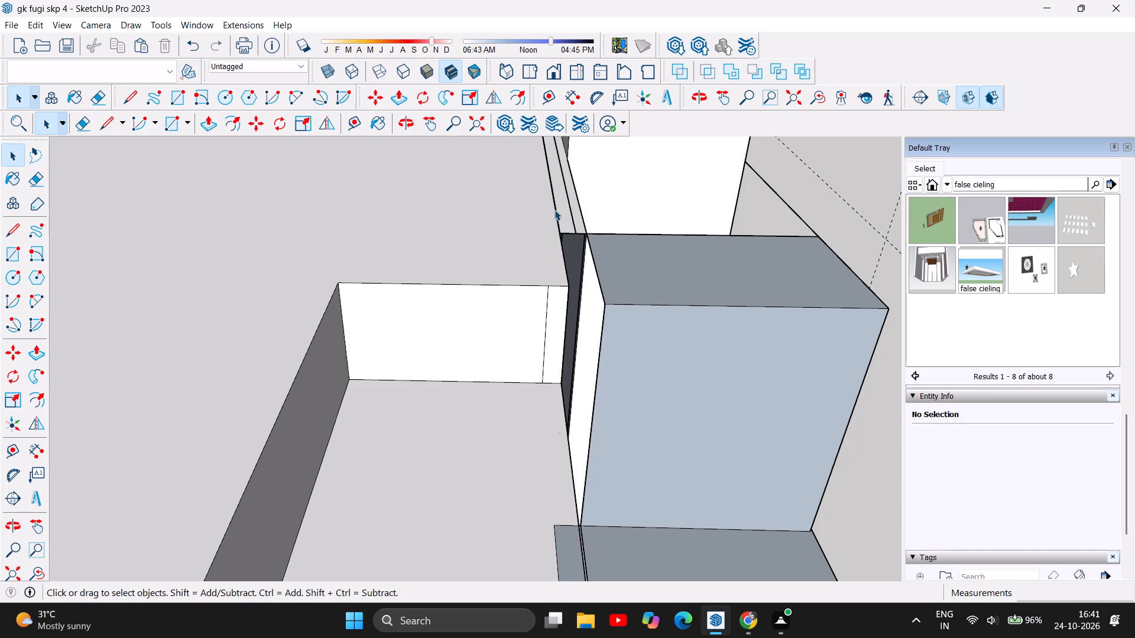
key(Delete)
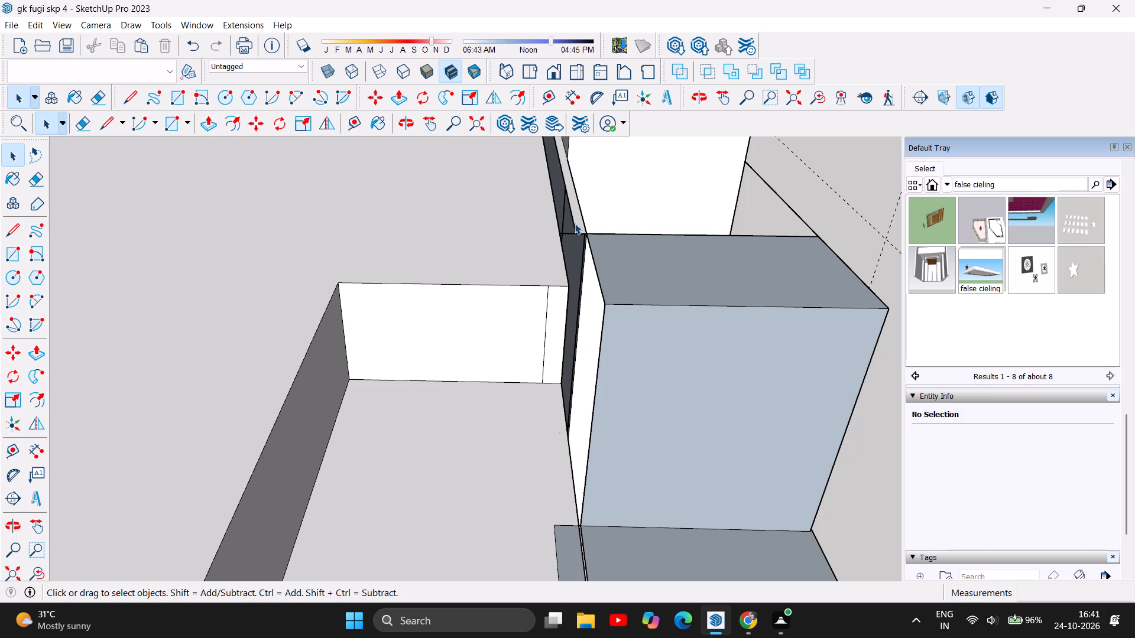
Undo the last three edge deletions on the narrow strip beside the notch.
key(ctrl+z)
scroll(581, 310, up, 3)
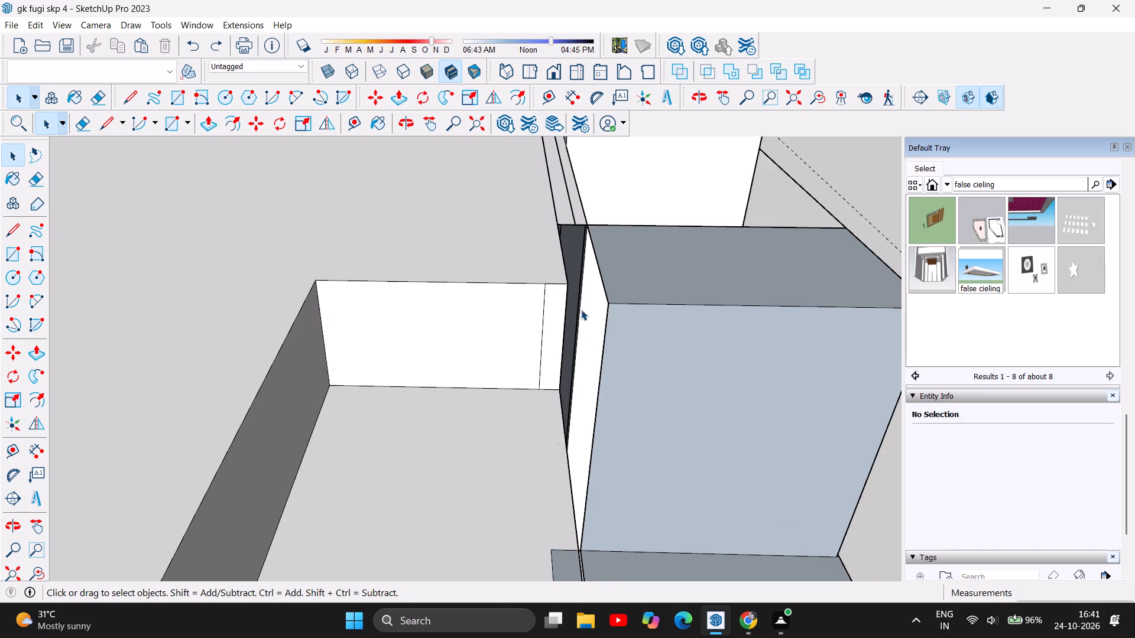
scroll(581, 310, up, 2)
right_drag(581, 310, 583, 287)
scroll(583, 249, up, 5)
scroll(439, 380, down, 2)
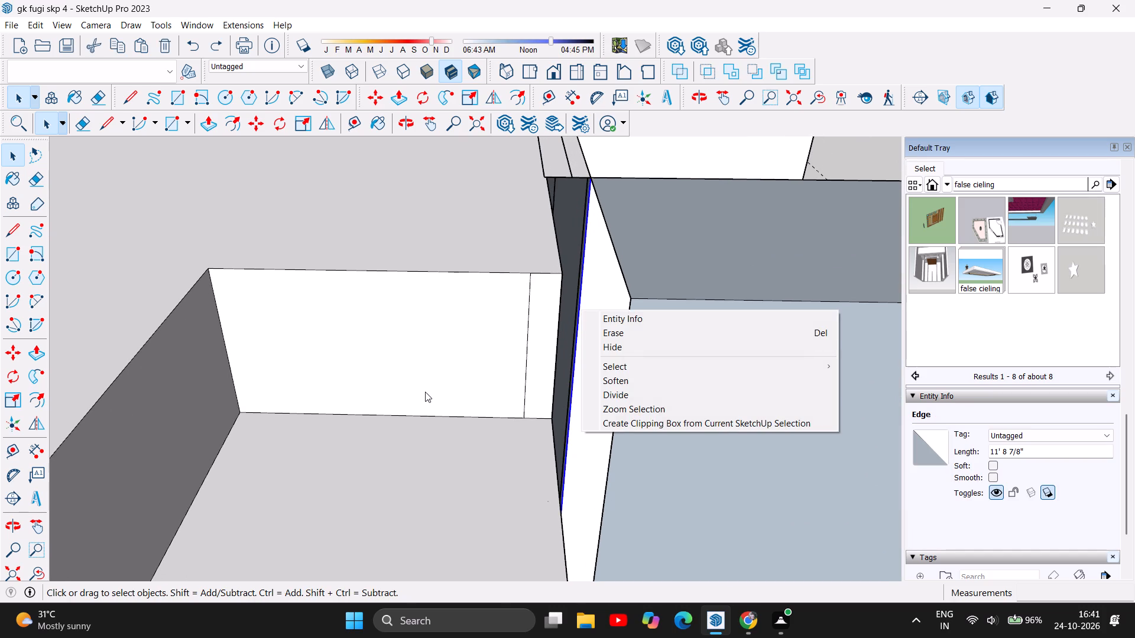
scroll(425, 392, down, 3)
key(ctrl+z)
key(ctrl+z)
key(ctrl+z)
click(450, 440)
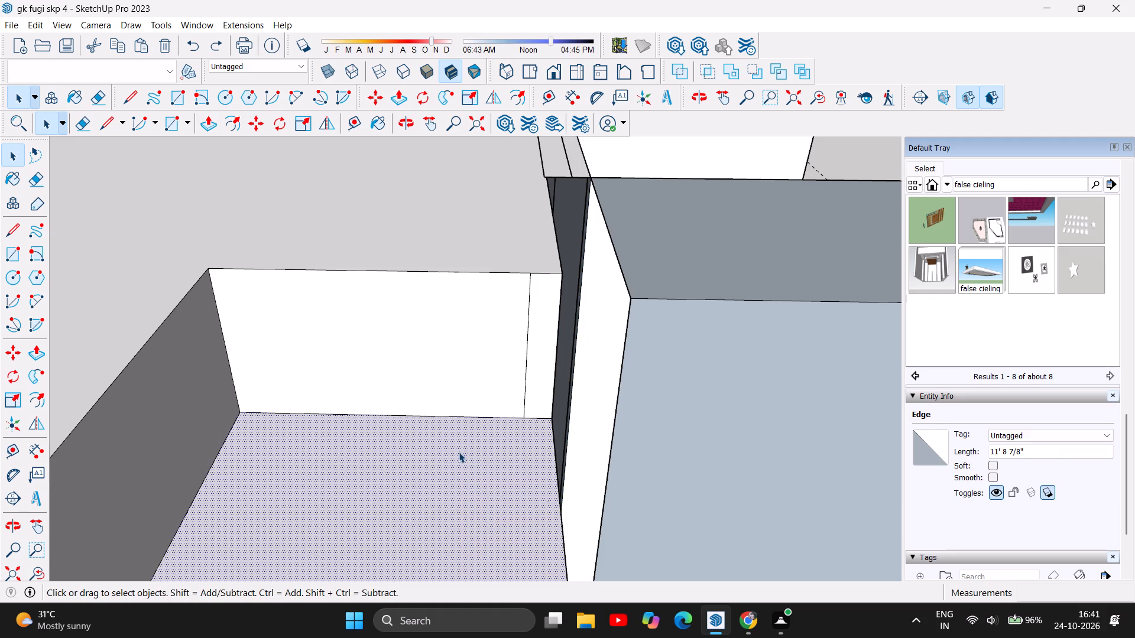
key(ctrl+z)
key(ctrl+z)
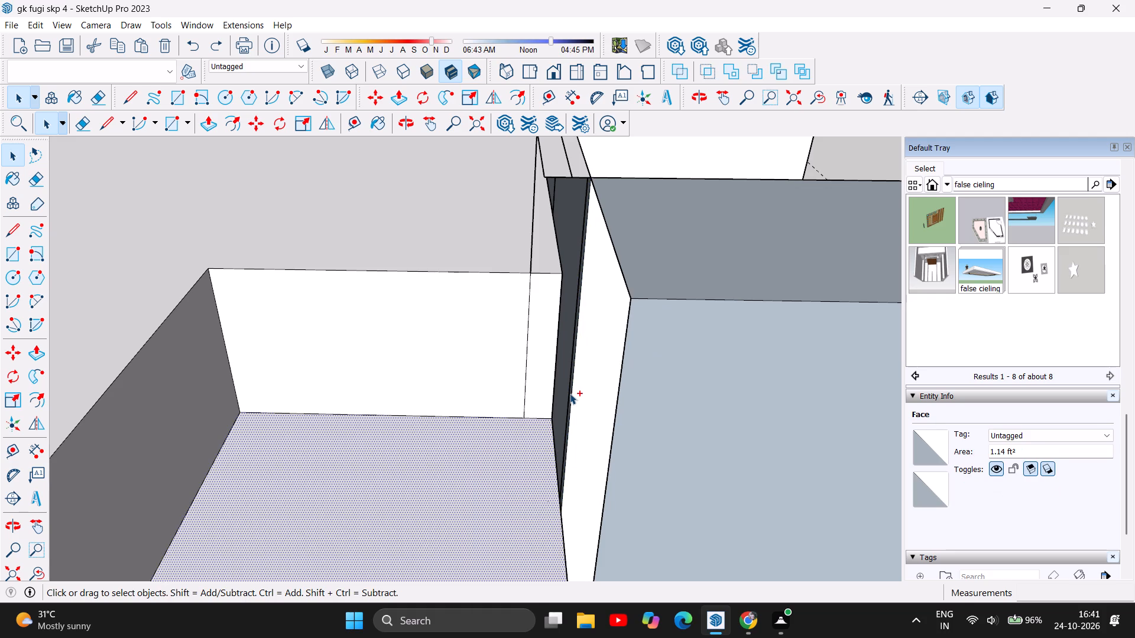
Push/Pull the roof-corner notch's floor upward about 3 3/4", flush with the roof slab's top.
scroll(531, 308, up, 3)
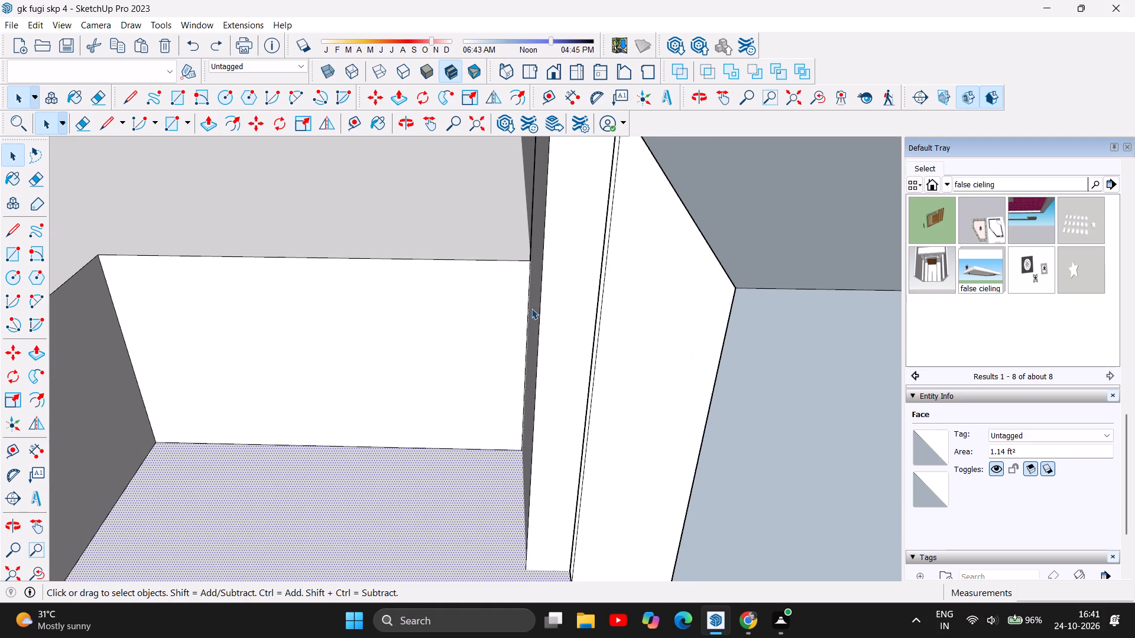
scroll(531, 308, down, 8)
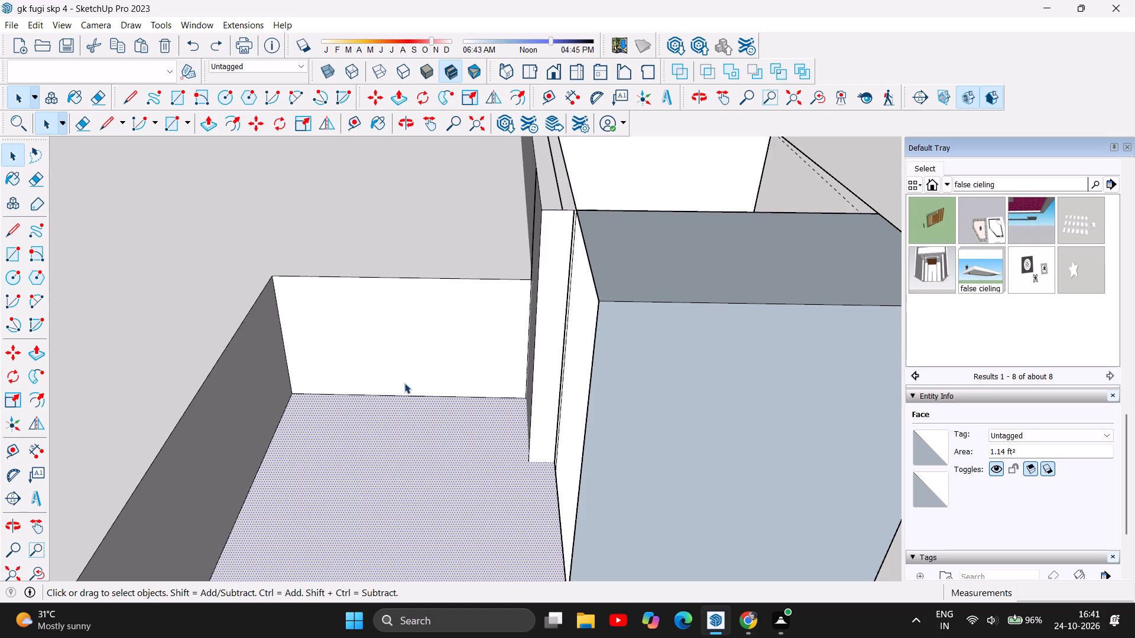
scroll(500, 346, down, 3)
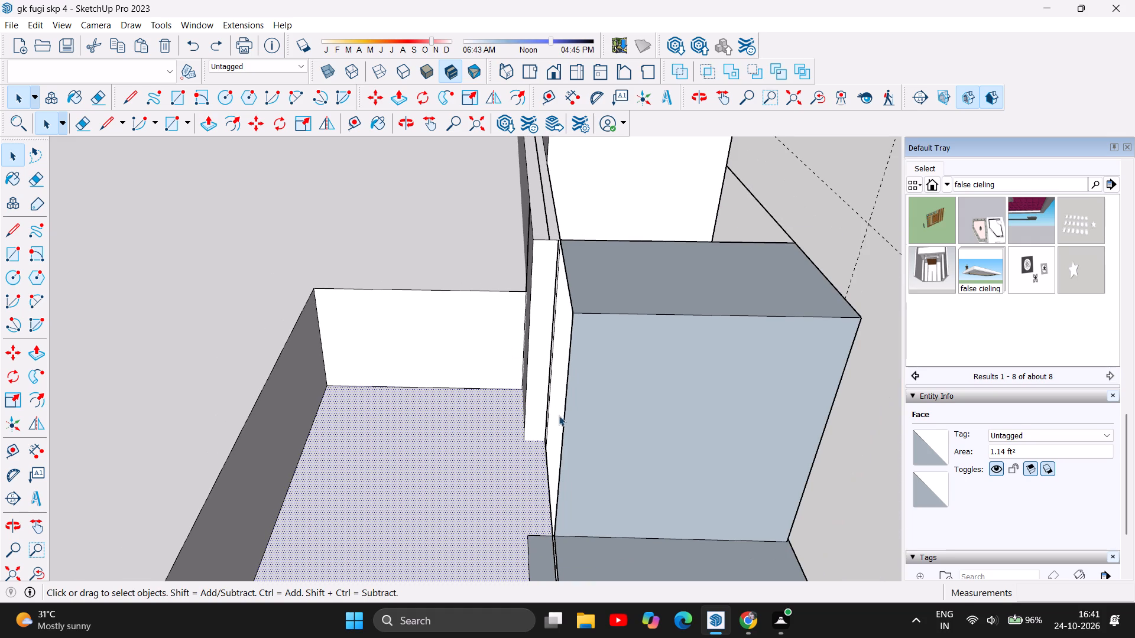
click(213, 121)
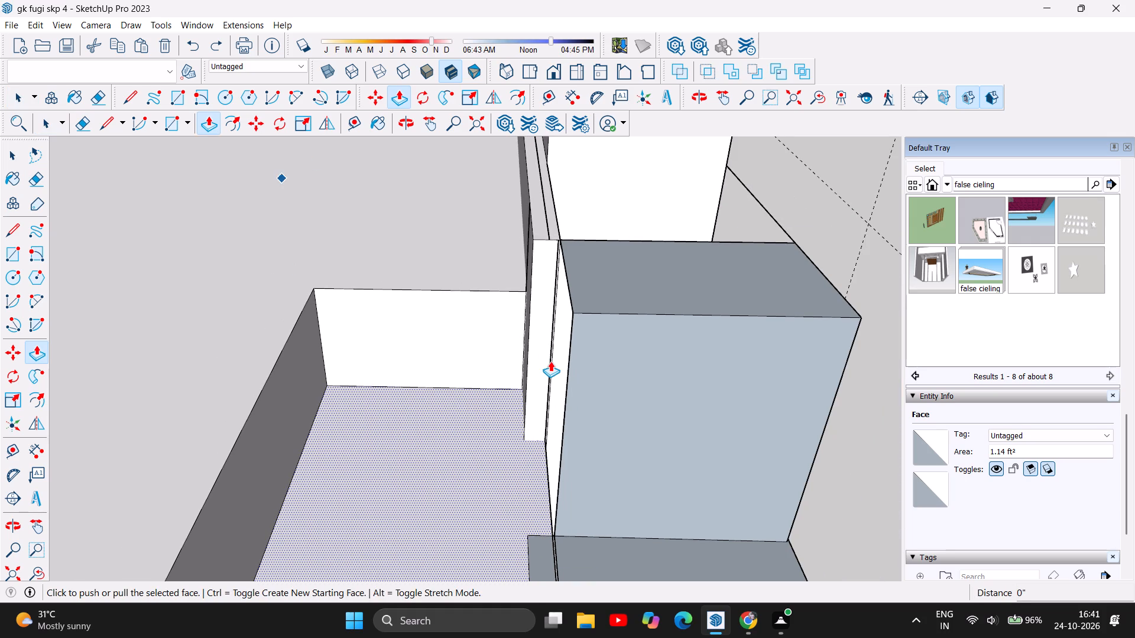
scroll(558, 328, up, 6)
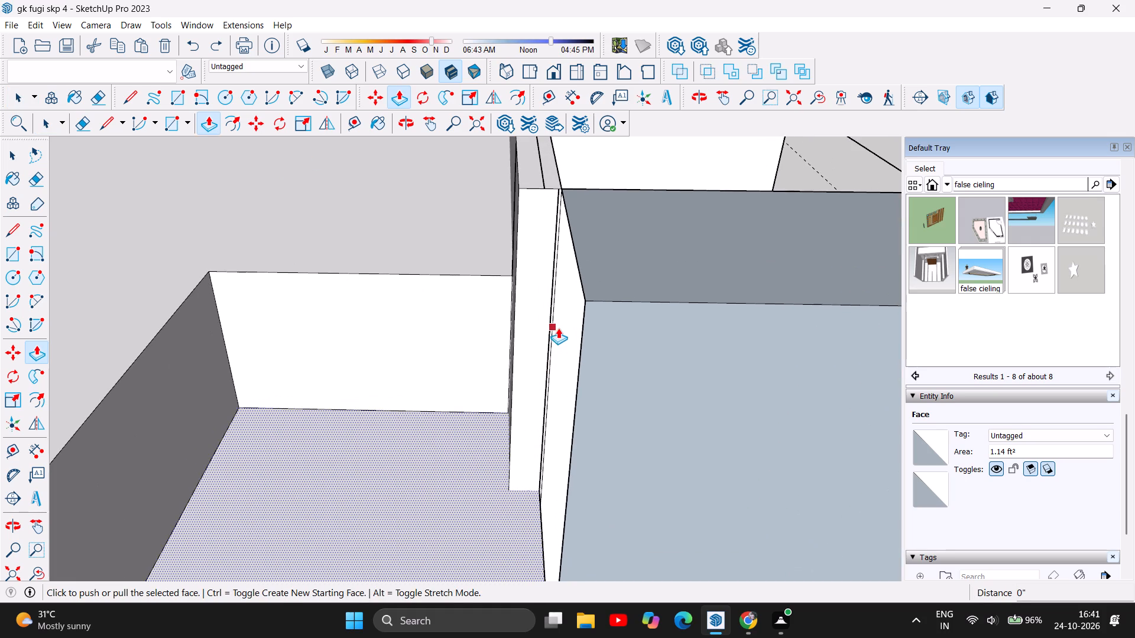
scroll(554, 328, up, 8)
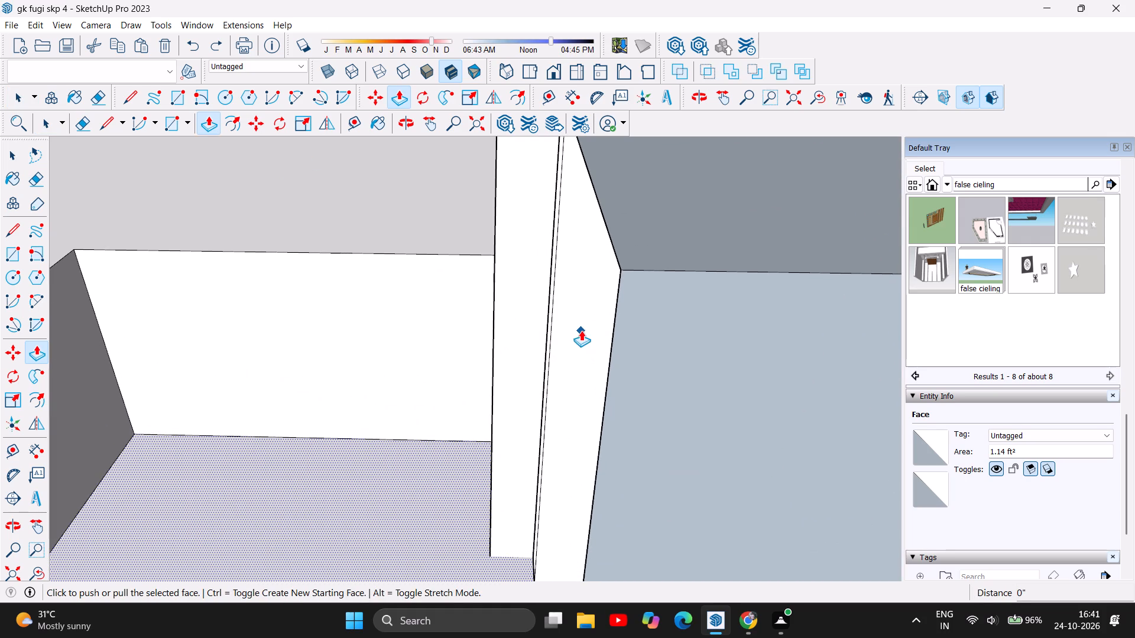
drag(377, 483, 381, 425)
drag(381, 422, 385, 357)
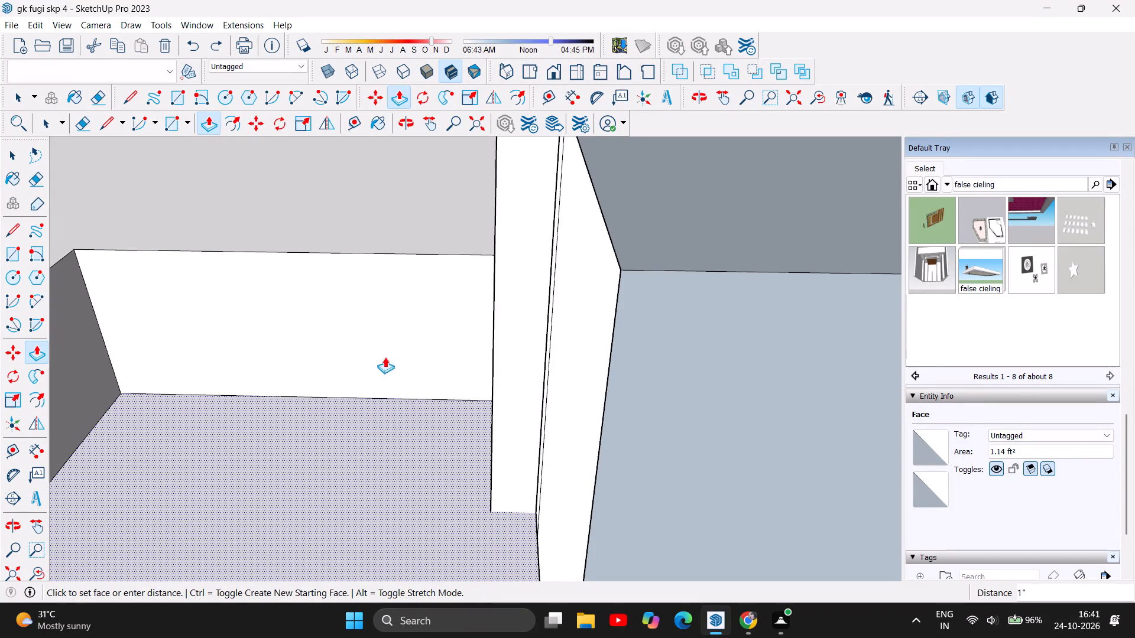
drag(385, 357, 377, 226)
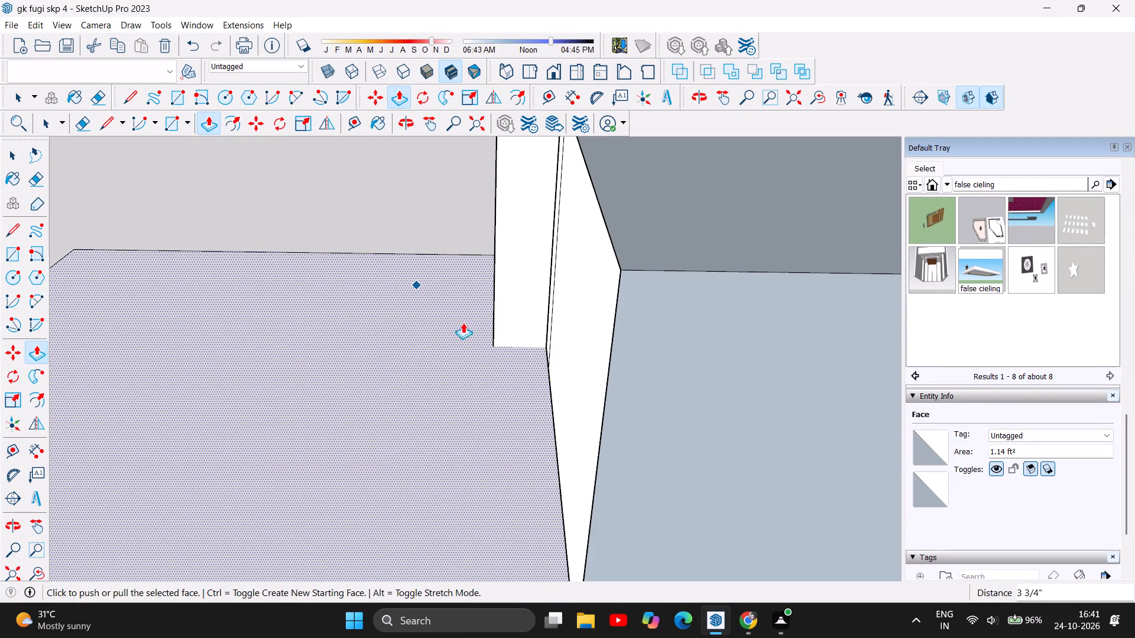
scroll(509, 347, down, 7)
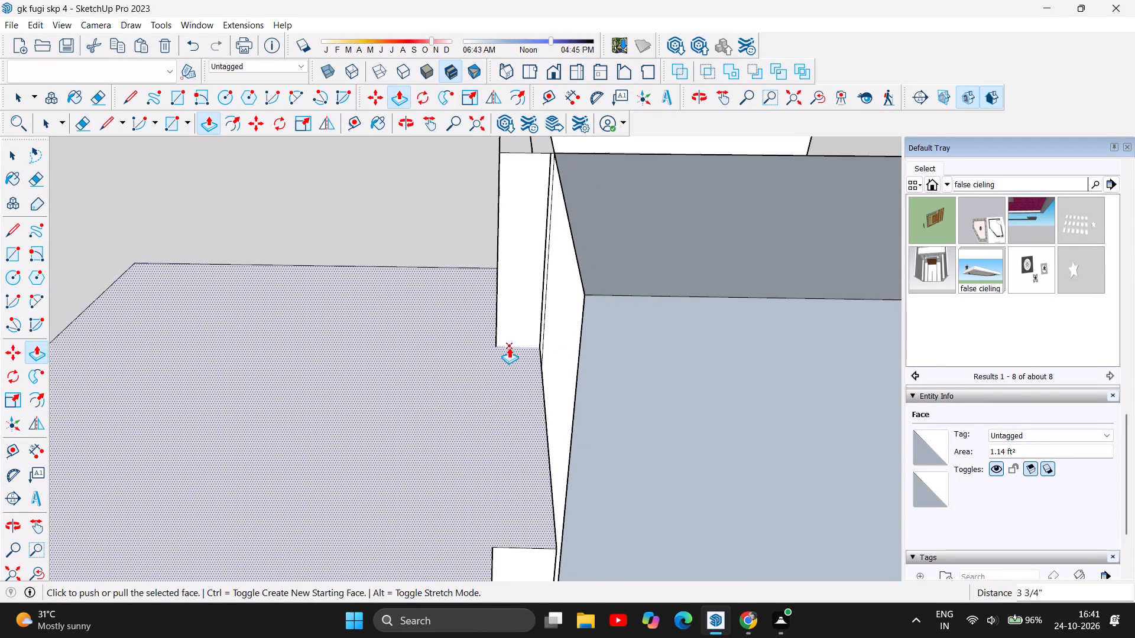
scroll(509, 347, down, 20)
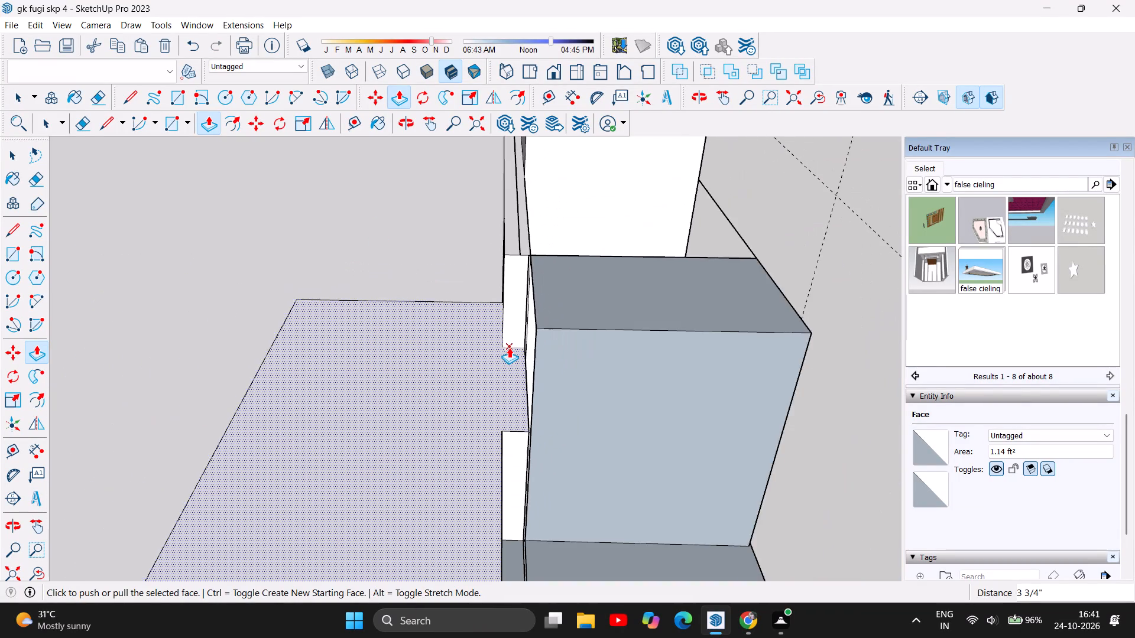
scroll(509, 347, down, 19)
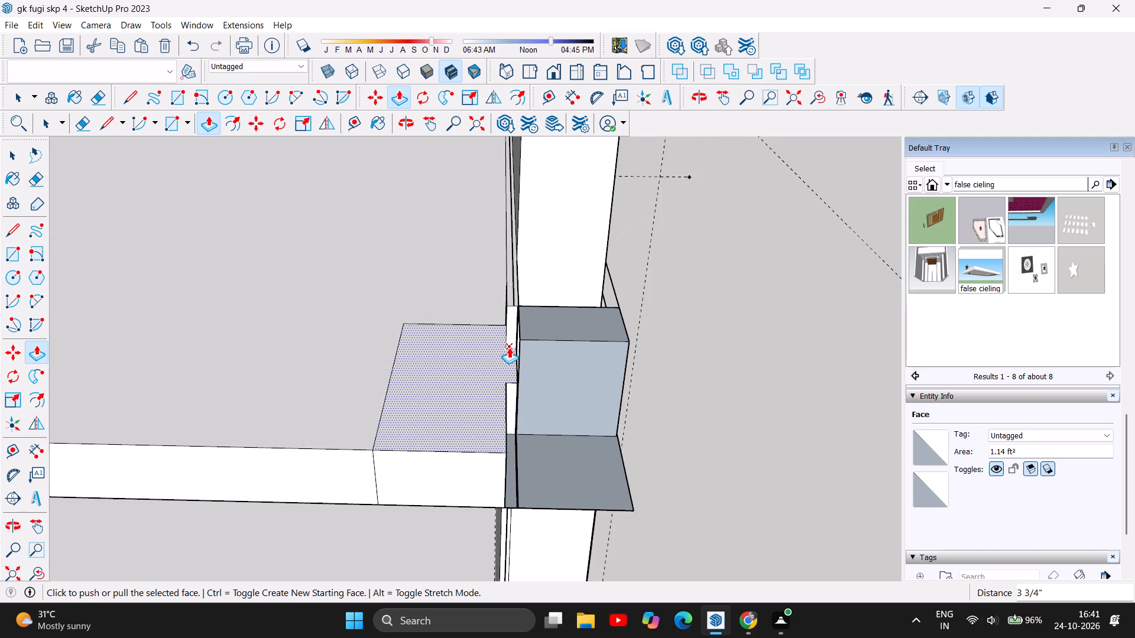
key(Escape)
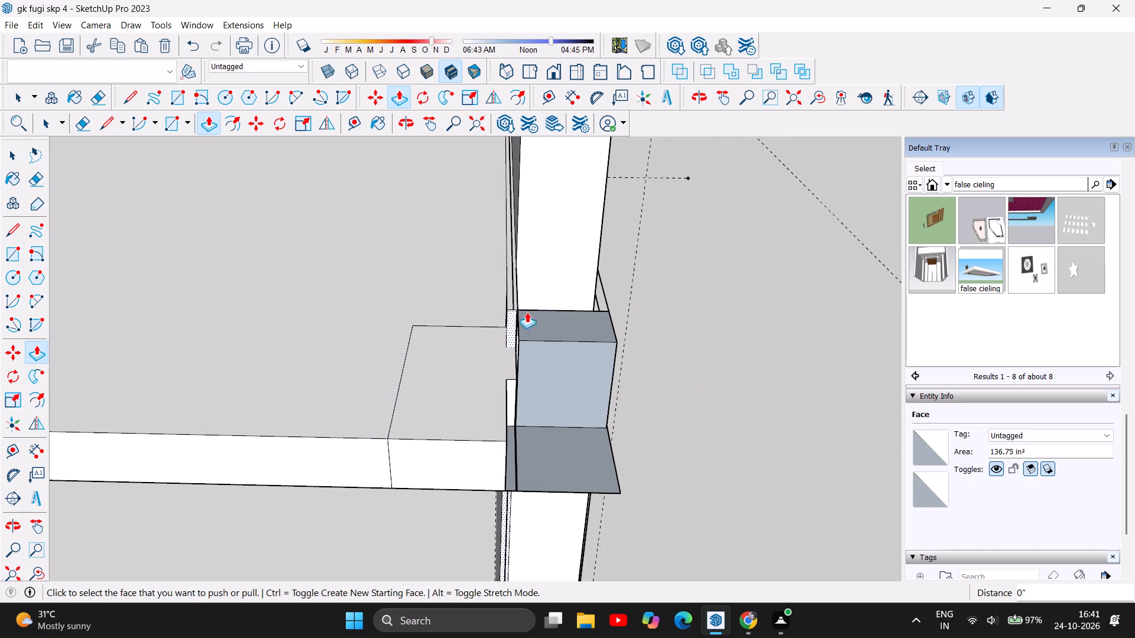
Push/Pull the parapet's end face toward the roof corner, first to its offset limit of about 8 7/8", then by about 1' 5/16".
scroll(732, 513, down, 7)
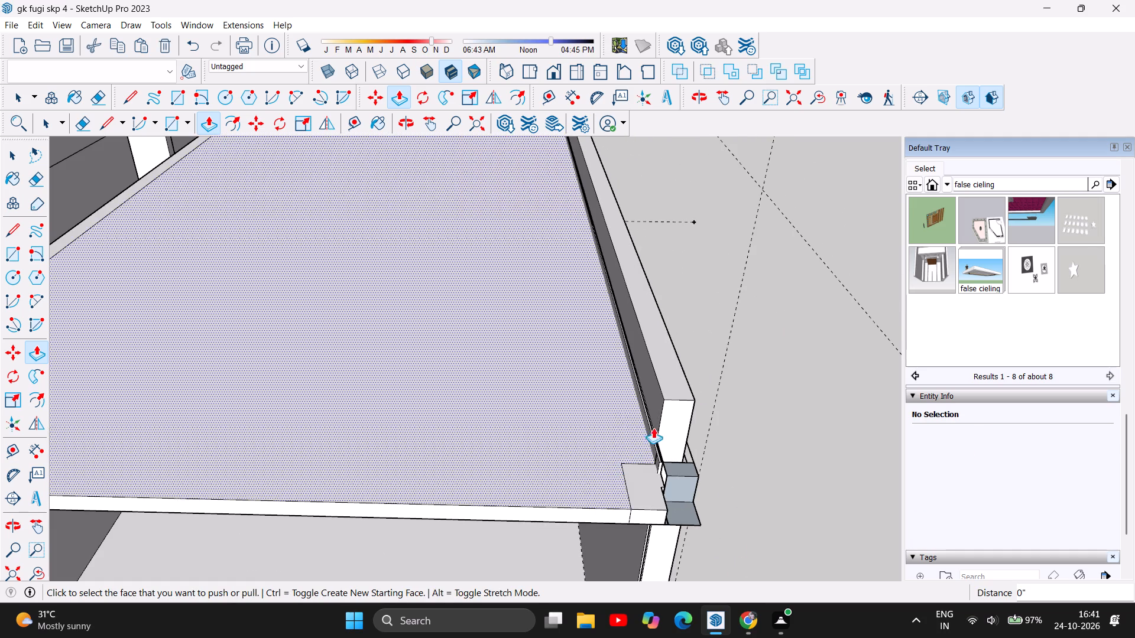
drag(674, 412, 688, 451)
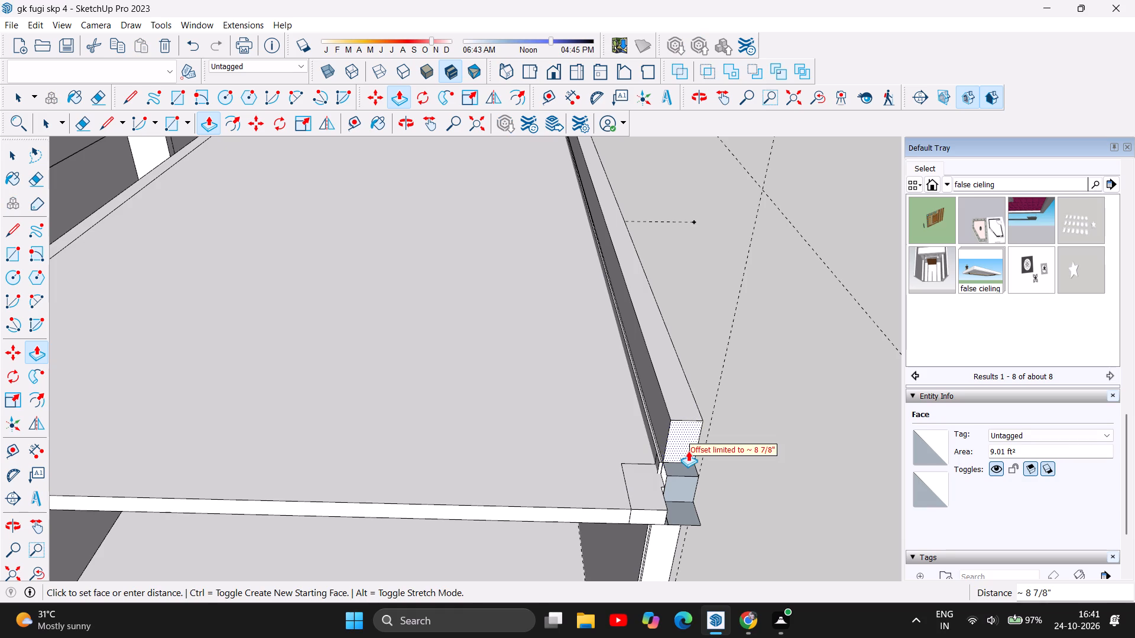
drag(674, 431, 689, 454)
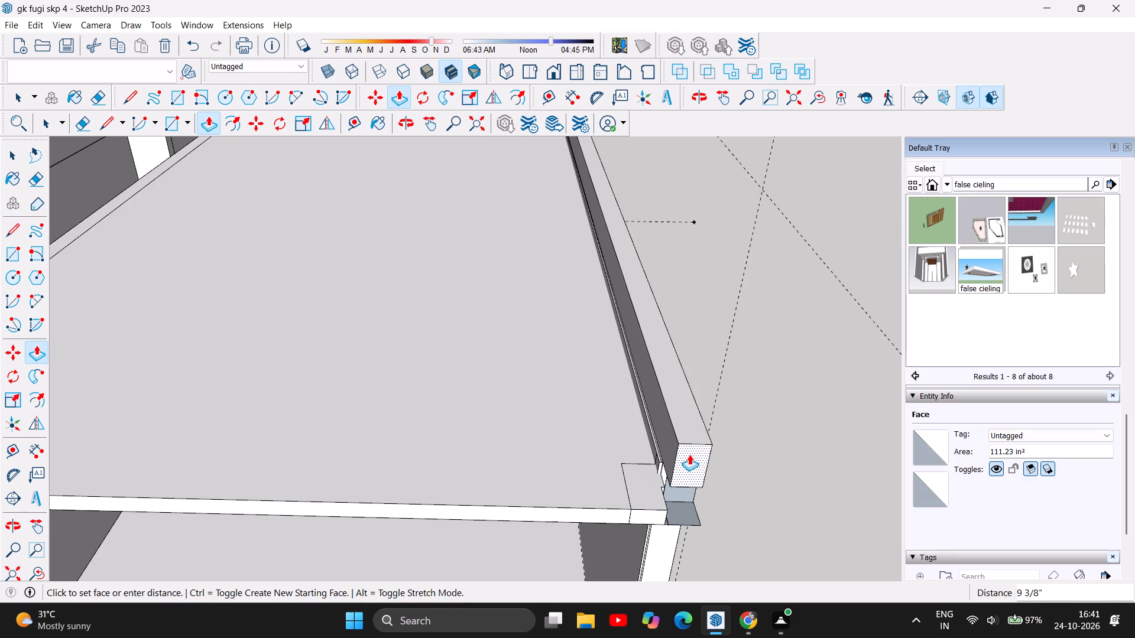
drag(689, 454, 690, 461)
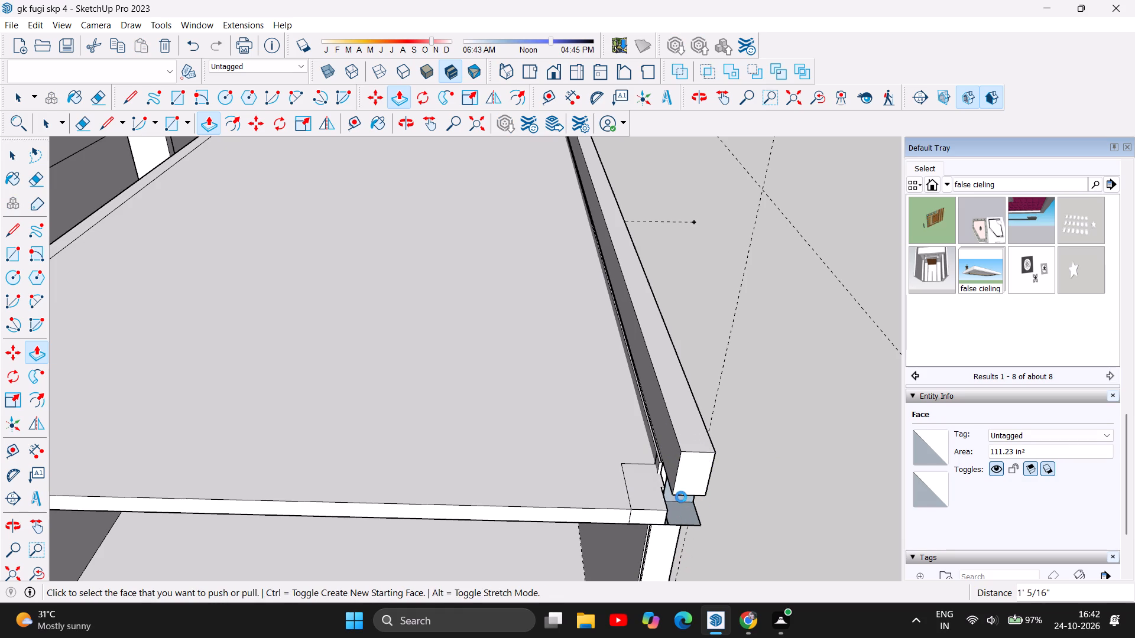
scroll(505, 345, down, 5)
scroll(528, 404, down, 6)
Push/Pull the filled roof-corner block's side face outward about 9 1/8", across the open corner, nudging it a further 1/8".
click(402, 121)
drag(557, 333, 494, 235)
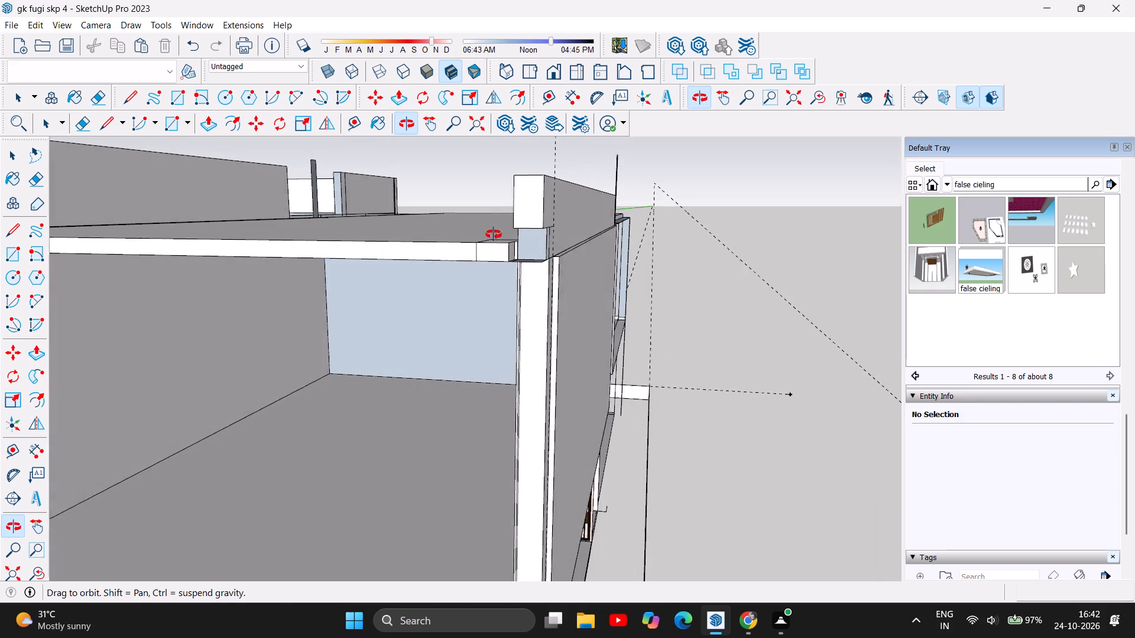
drag(494, 235, 463, 252)
scroll(417, 294, up, 12)
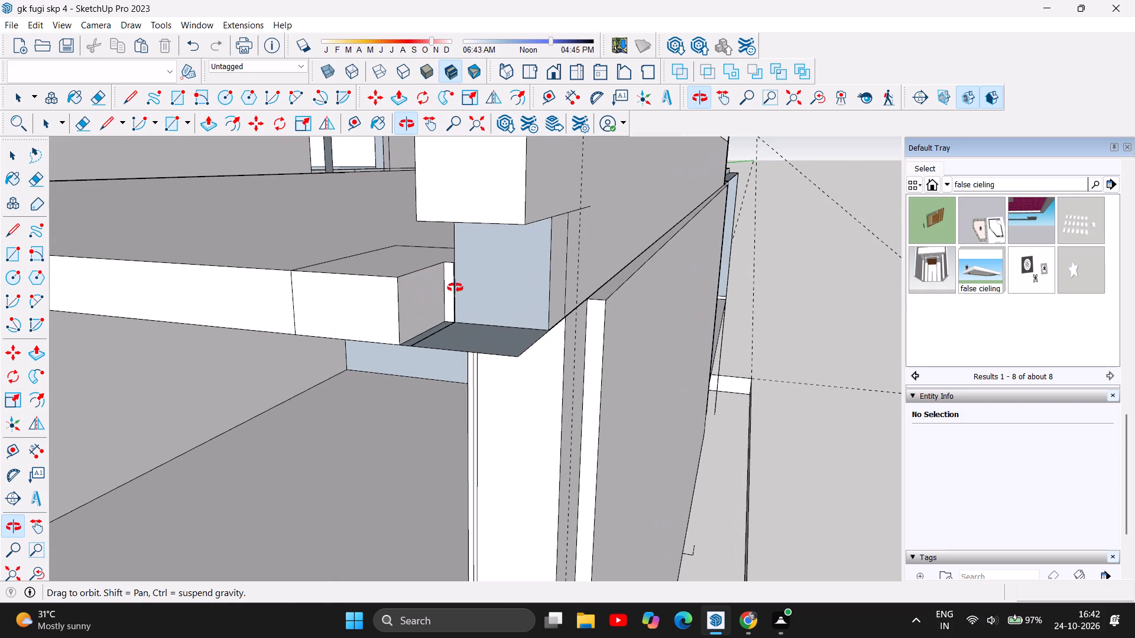
scroll(465, 280, up, 6)
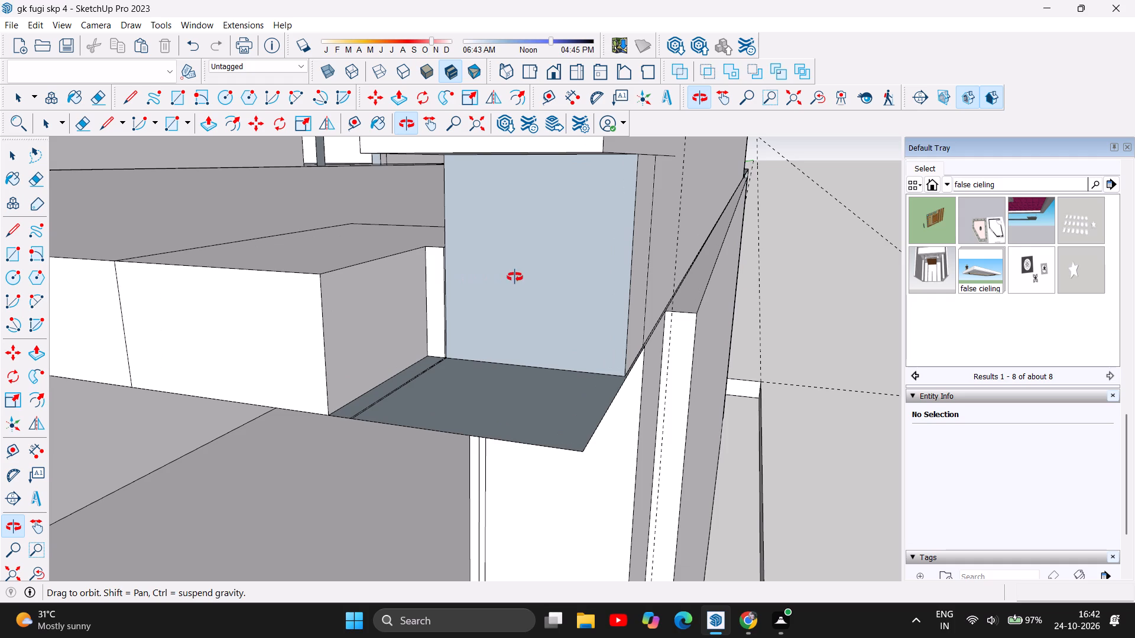
click(213, 123)
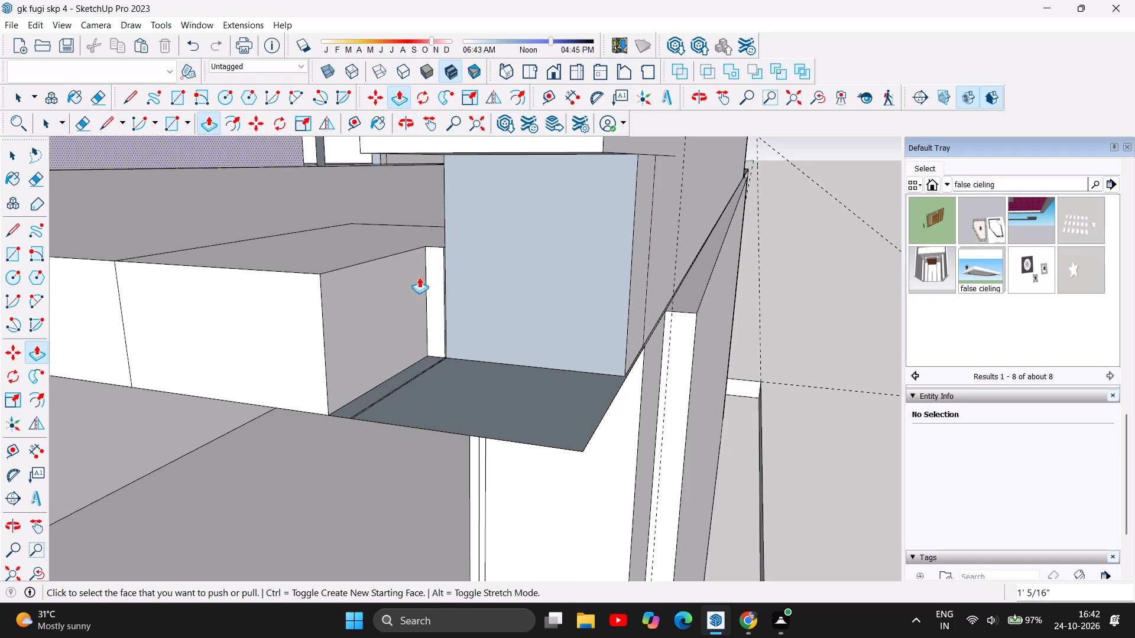
drag(404, 292, 592, 320)
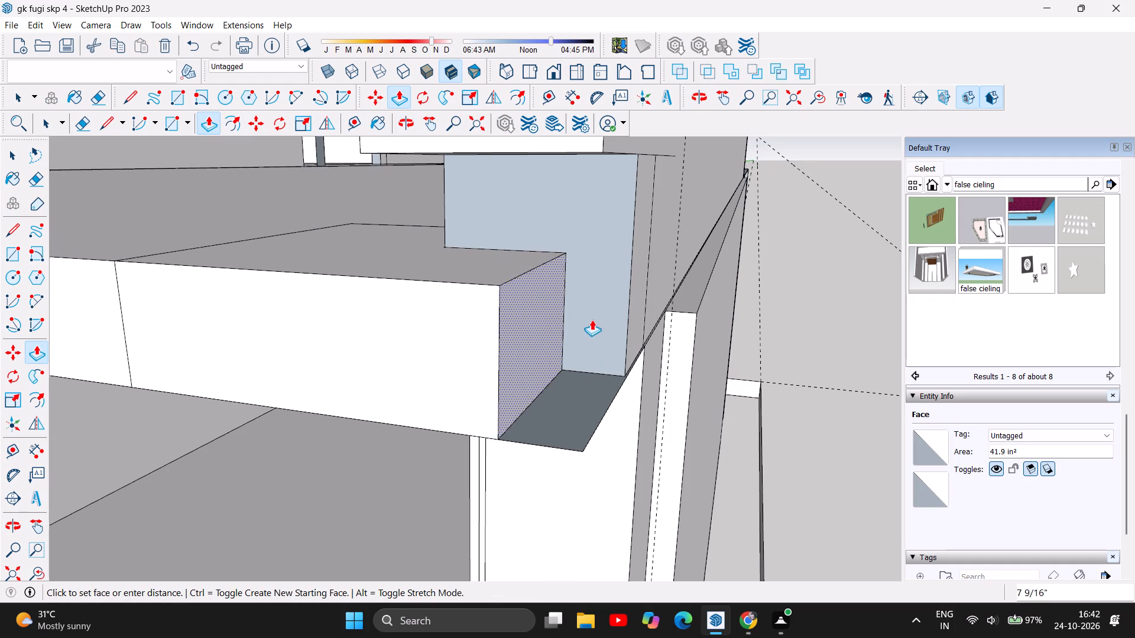
drag(592, 320, 621, 328)
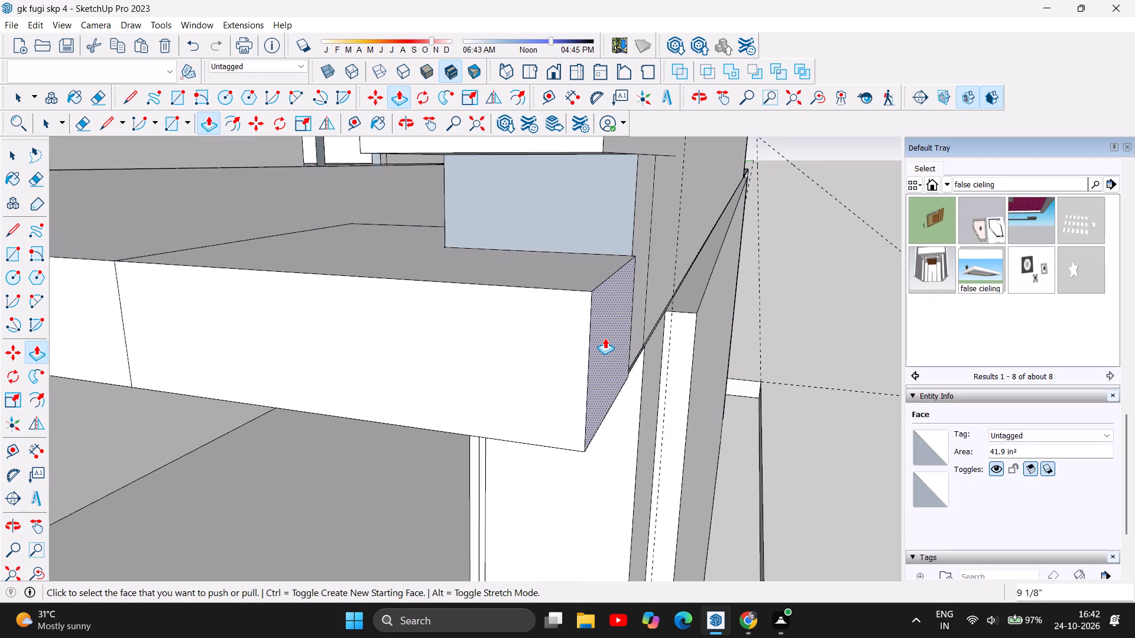
drag(605, 338, 596, 332)
scroll(734, 356, down, 4)
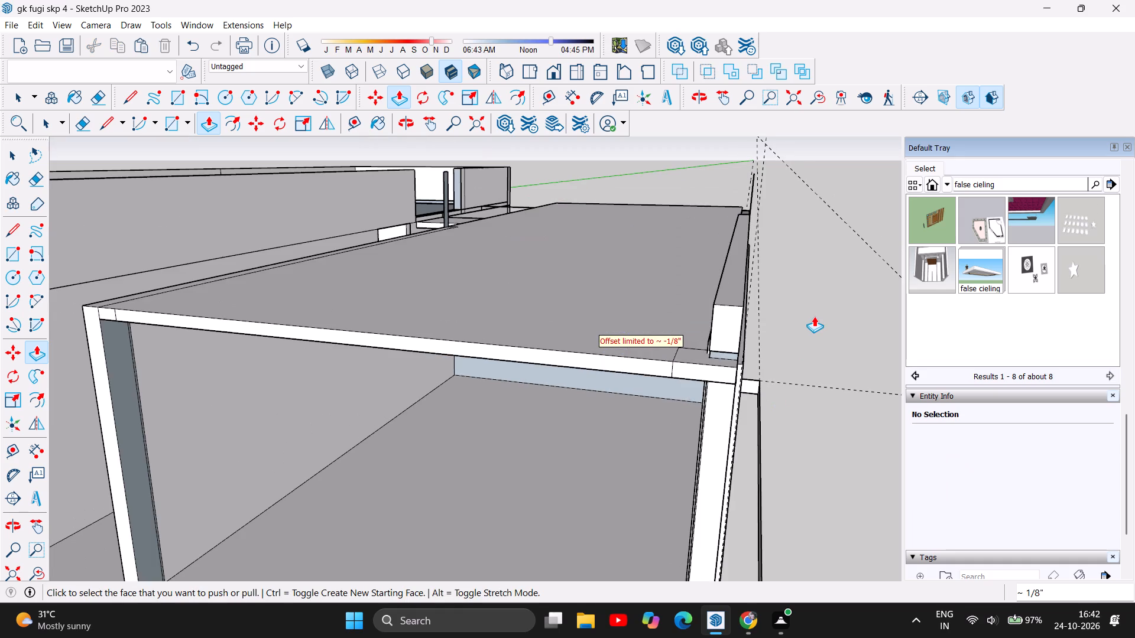
Push/Pull the parapet's long outer face outward about 1 7/8".
scroll(814, 316, up, 2)
scroll(814, 316, down, 1)
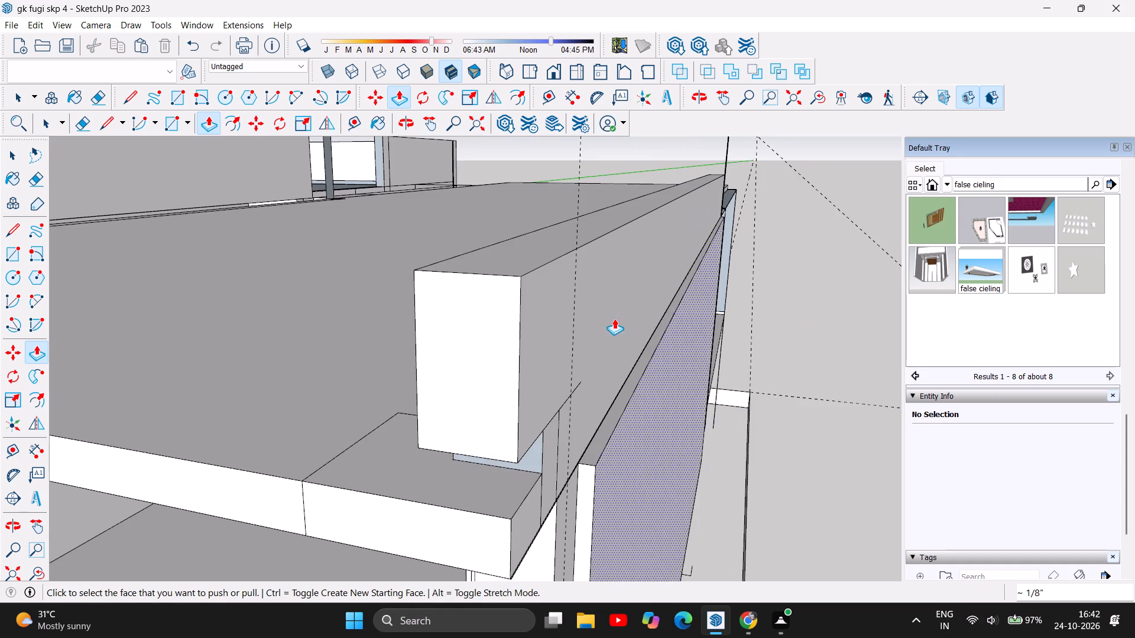
drag(614, 318, 635, 317)
drag(608, 309, 624, 303)
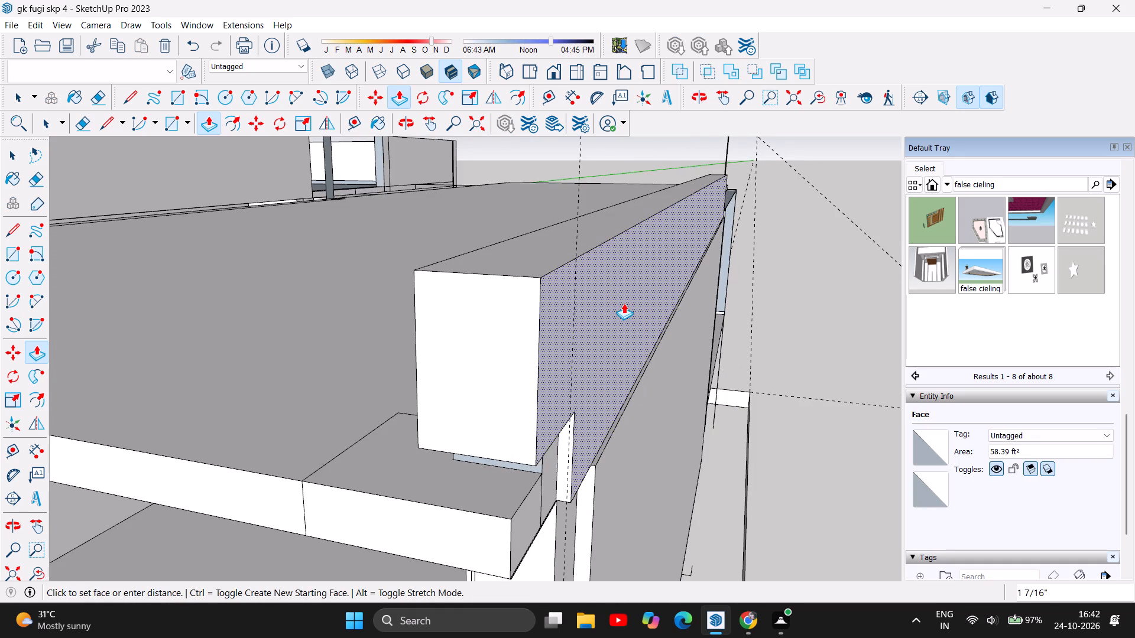
drag(624, 303, 625, 303)
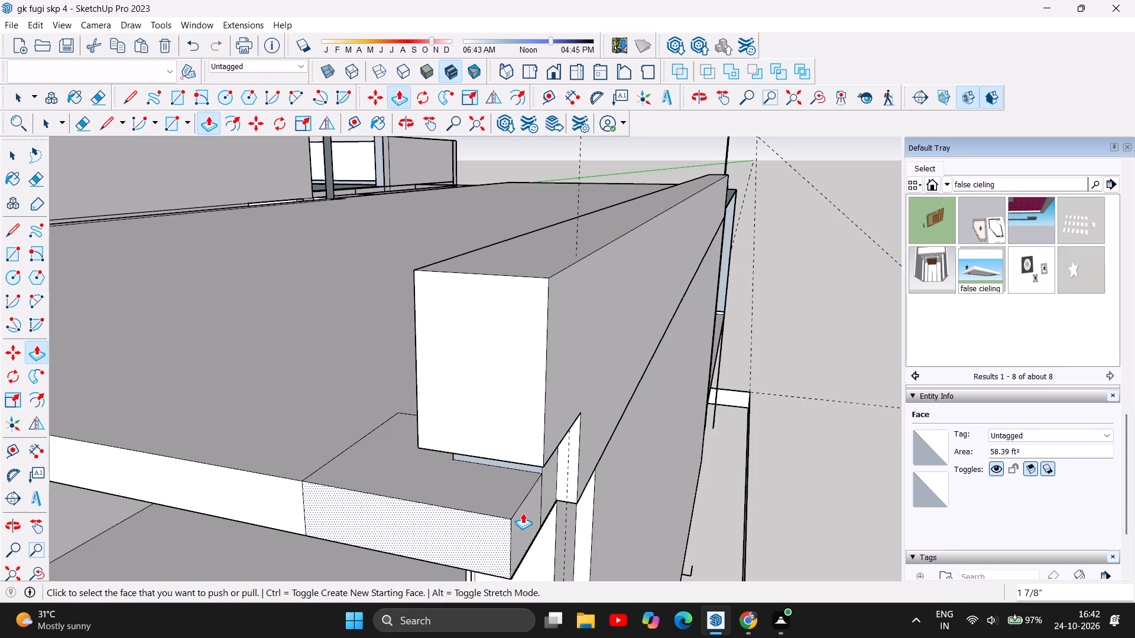
Try to Push/Pull the corner block's outer side outward, including the small adjoining face by about 1/16".
drag(524, 513, 556, 513)
drag(556, 470, 569, 473)
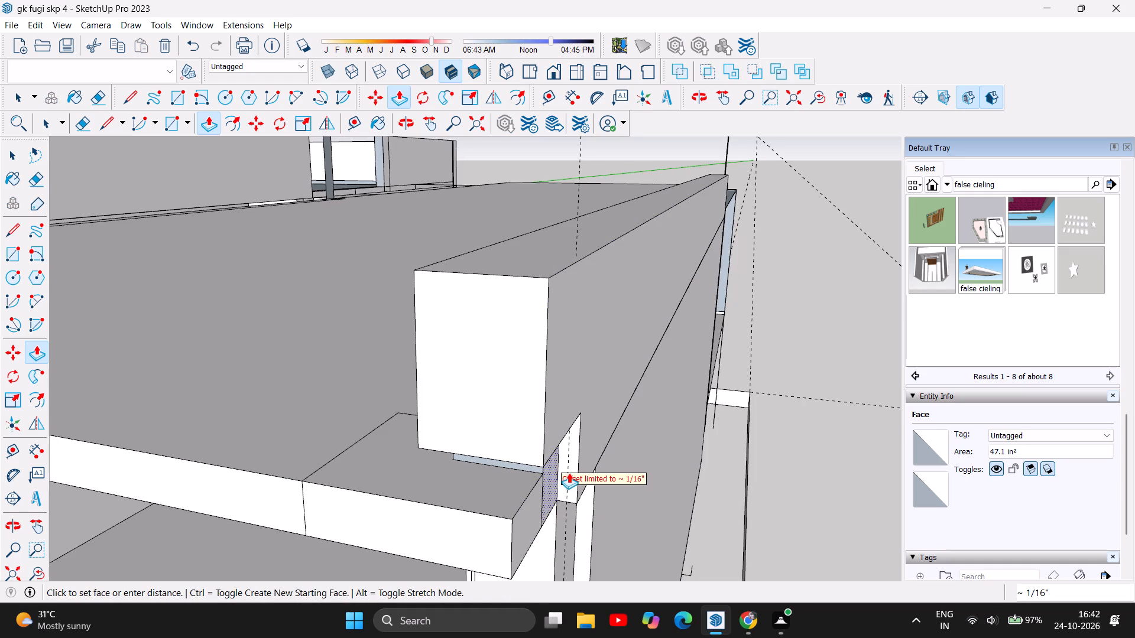
drag(569, 473, 572, 474)
scroll(640, 386, down, 3)
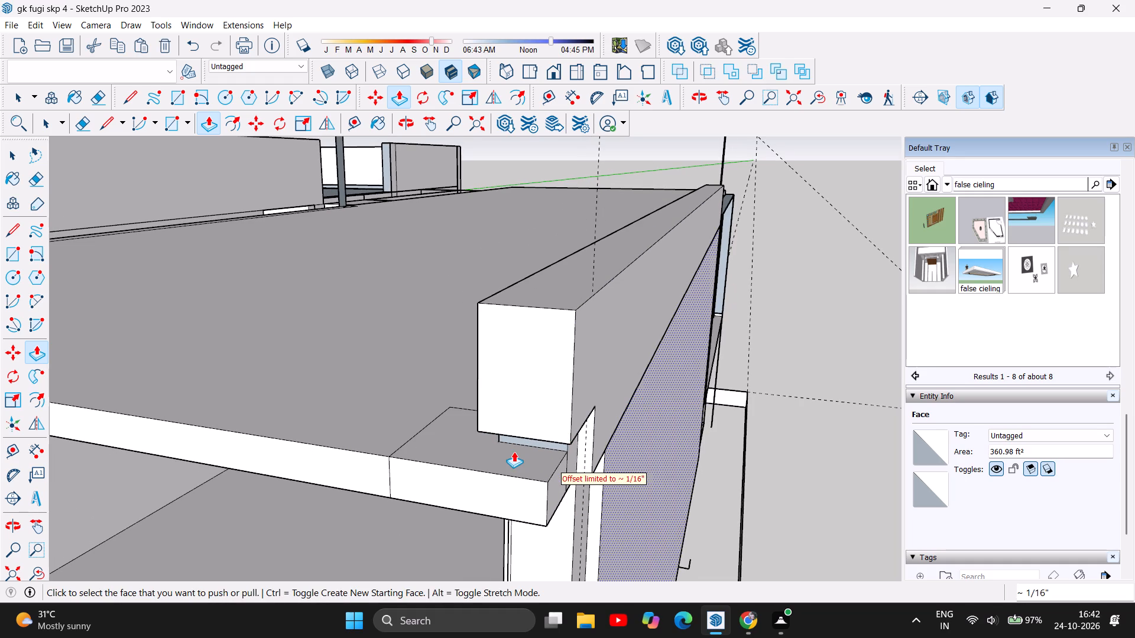
Push/Pull the corner block's top upward 3 7/8" to the parapet's underside and its outer side face outward 3".
drag(513, 453, 513, 402)
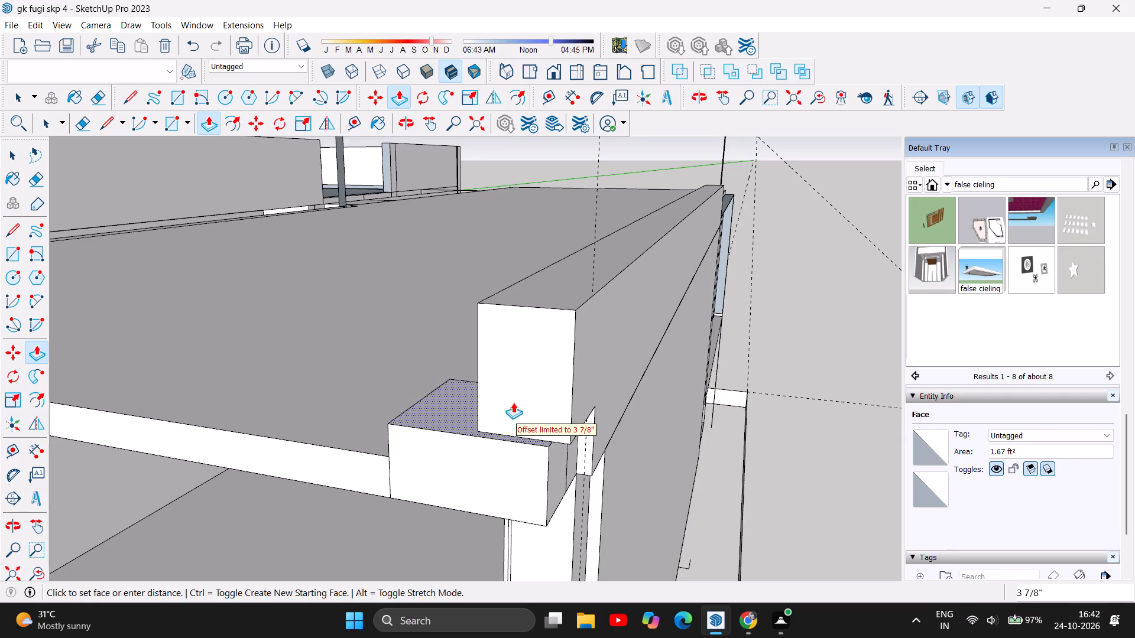
drag(513, 402, 515, 399)
drag(554, 479, 566, 476)
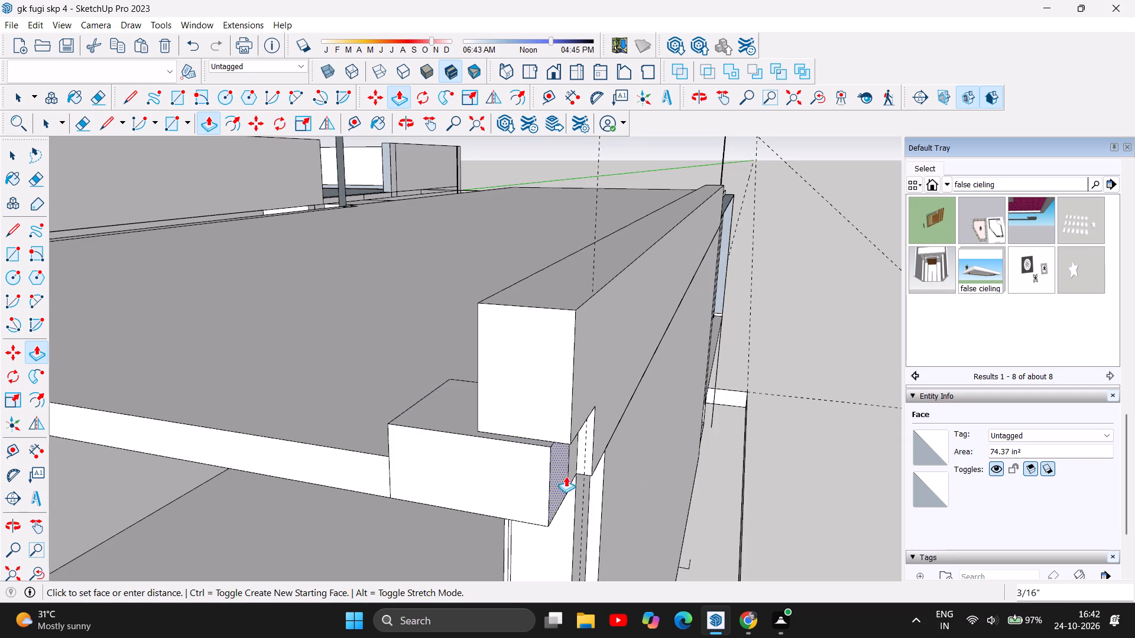
drag(566, 476, 584, 479)
Push/Pull the narrow face beside the corner block about 5 5/16" and the parapet's end face about 1 15/16" toward the roof corner.
drag(591, 440, 578, 448)
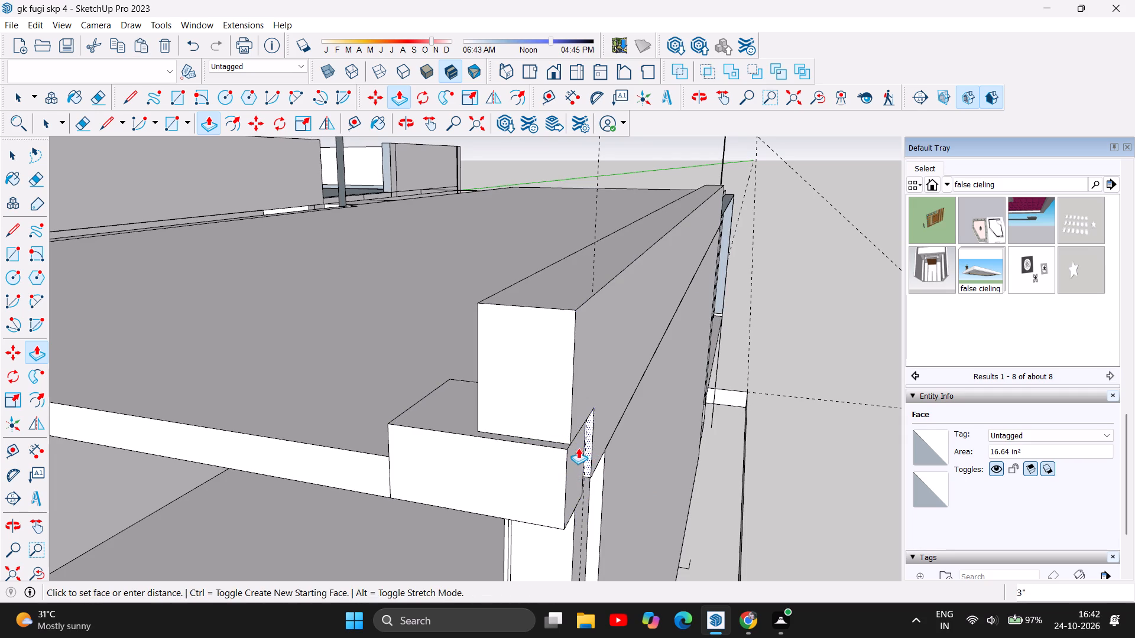
drag(578, 448, 555, 461)
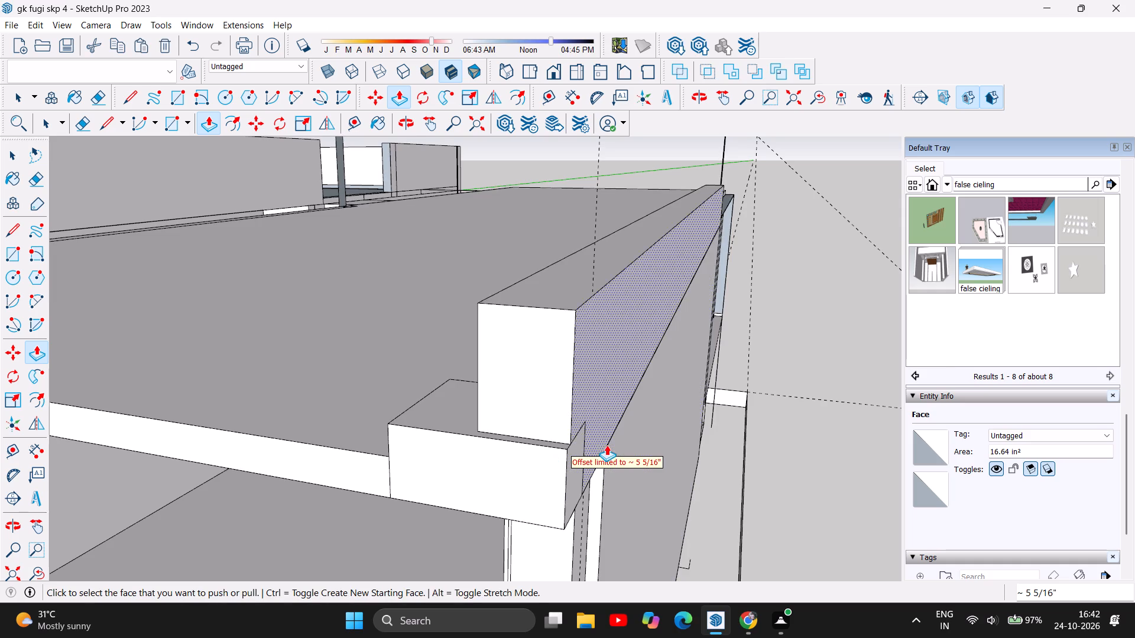
scroll(607, 445, down, 1)
drag(553, 403, 550, 407)
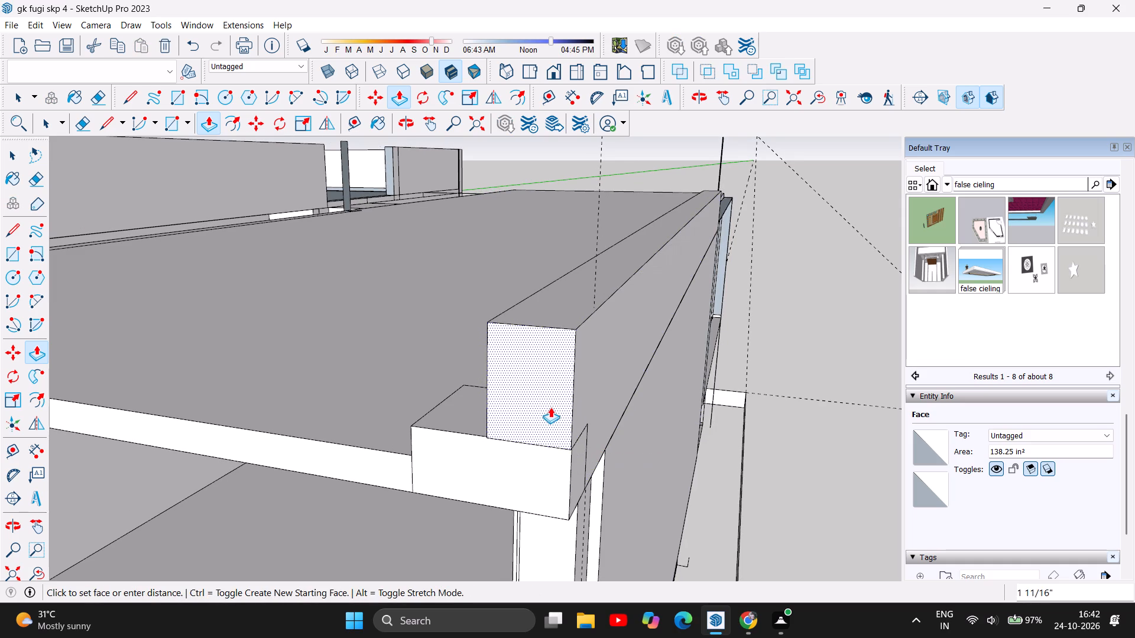
drag(550, 407, 549, 408)
Examine the whole building from outside, then the ground-floor dining area's ceiling, side wall and floor edge, for remaining misalignments.
scroll(777, 351, down, 6)
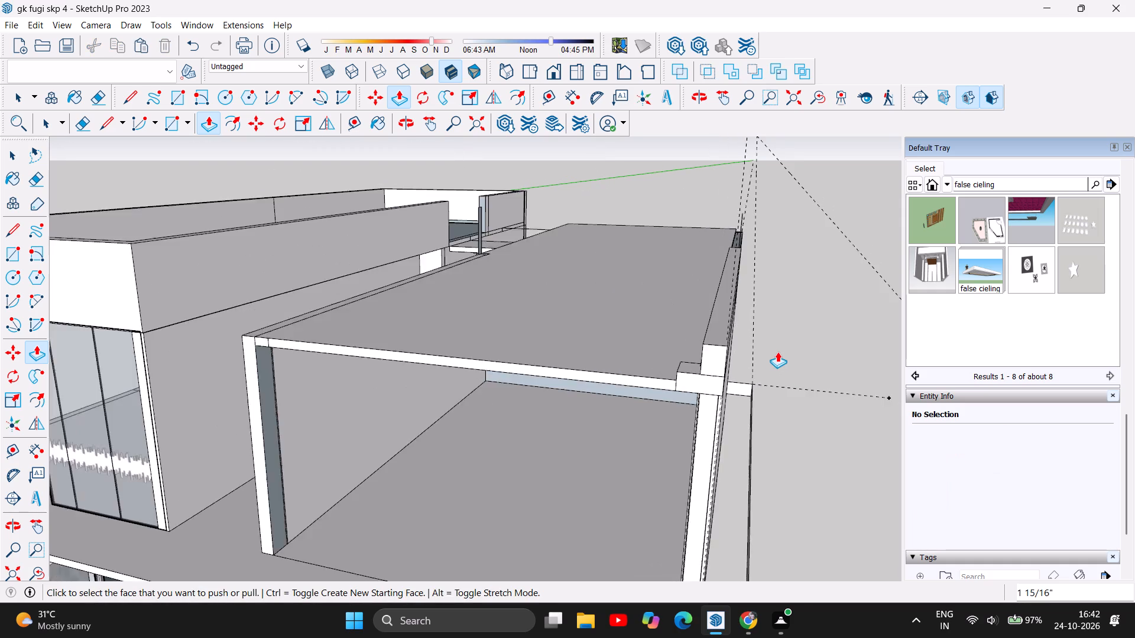
scroll(589, 227, down, 6)
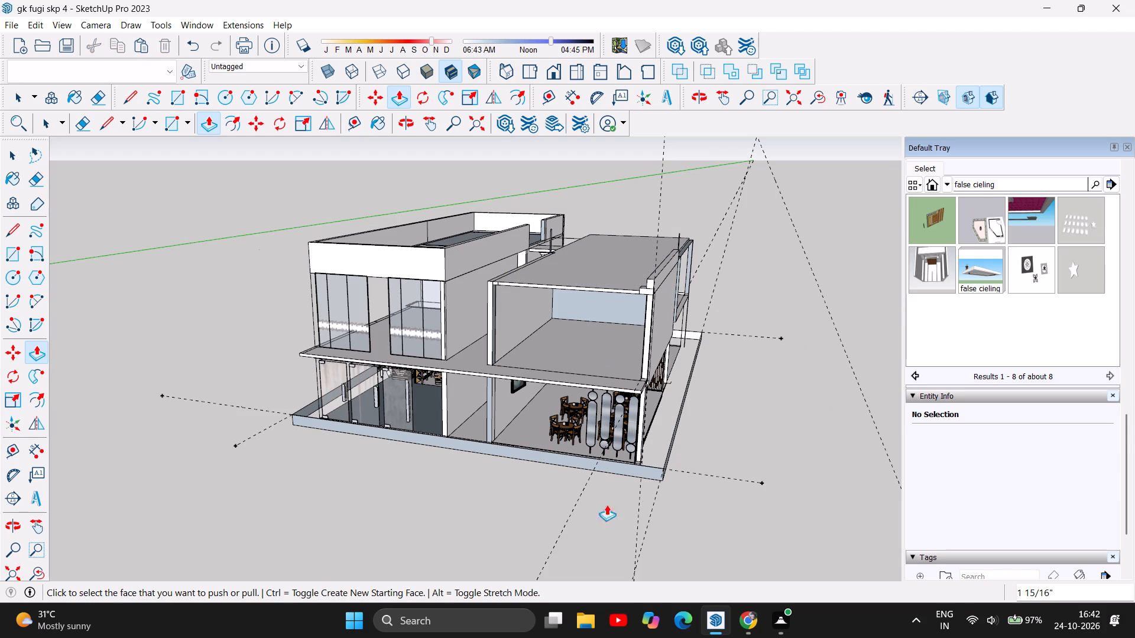
click(407, 122)
drag(763, 467, 635, 425)
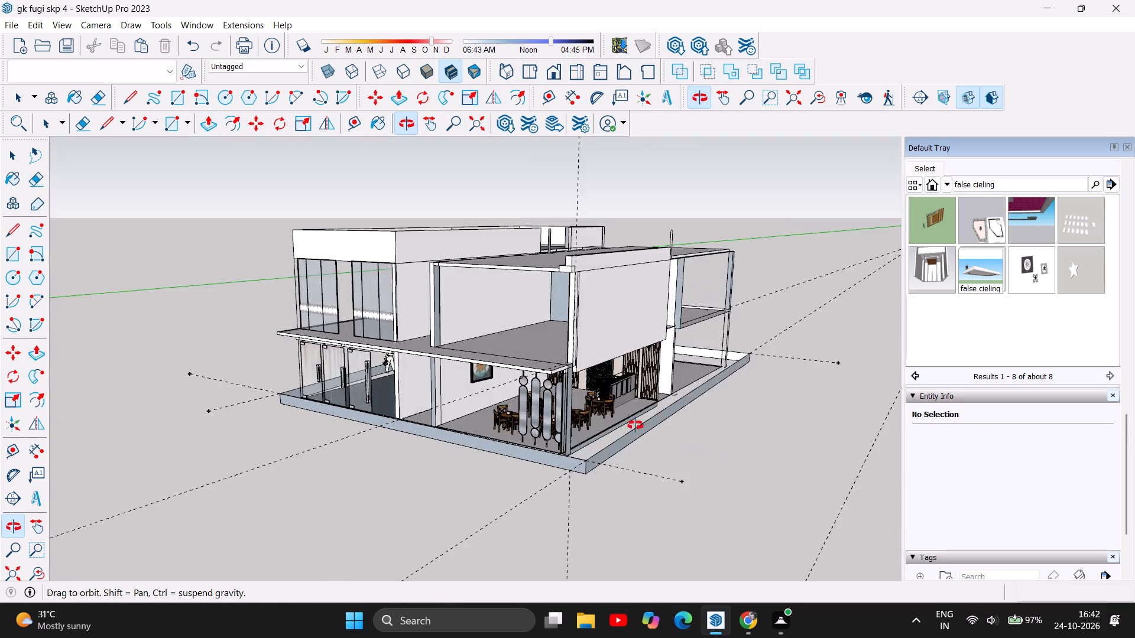
drag(635, 425, 646, 445)
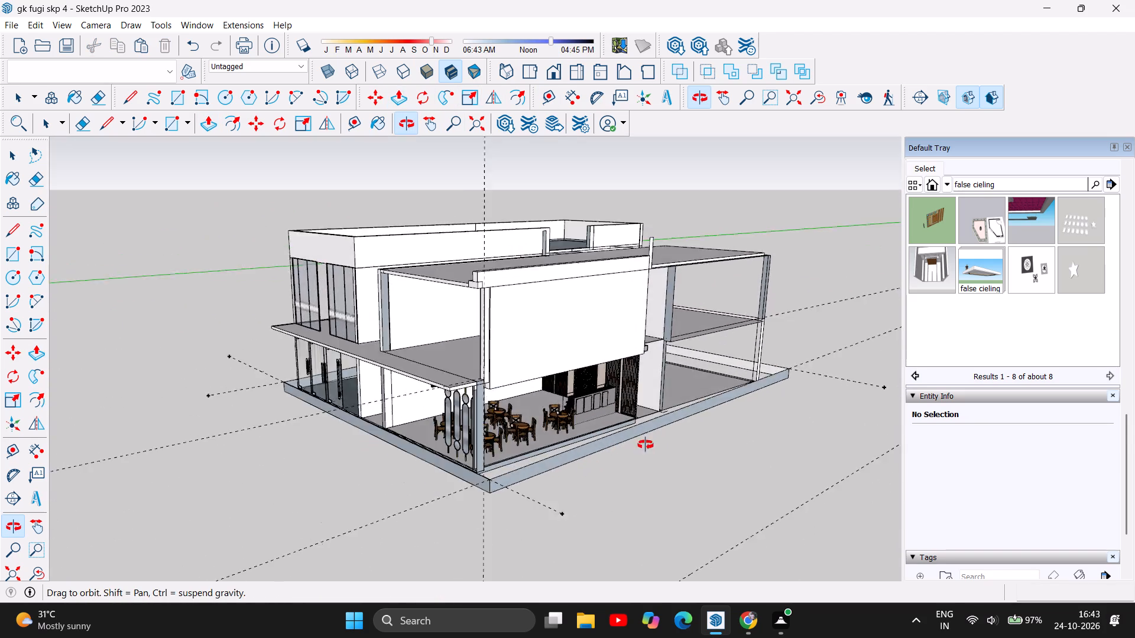
drag(646, 445, 807, 405)
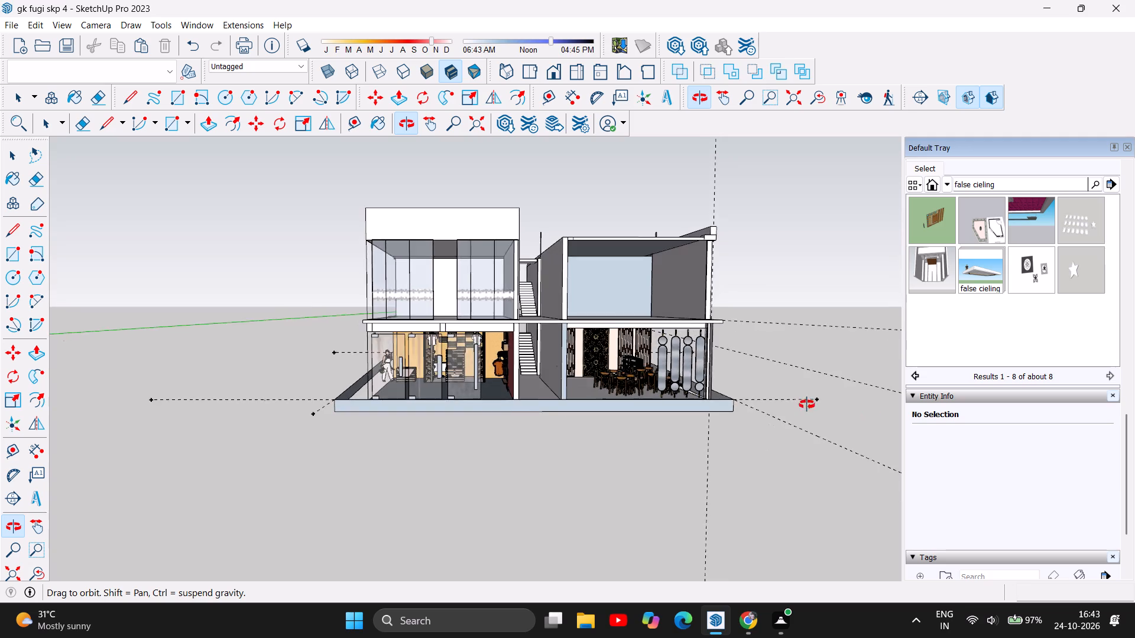
drag(807, 405, 489, 357)
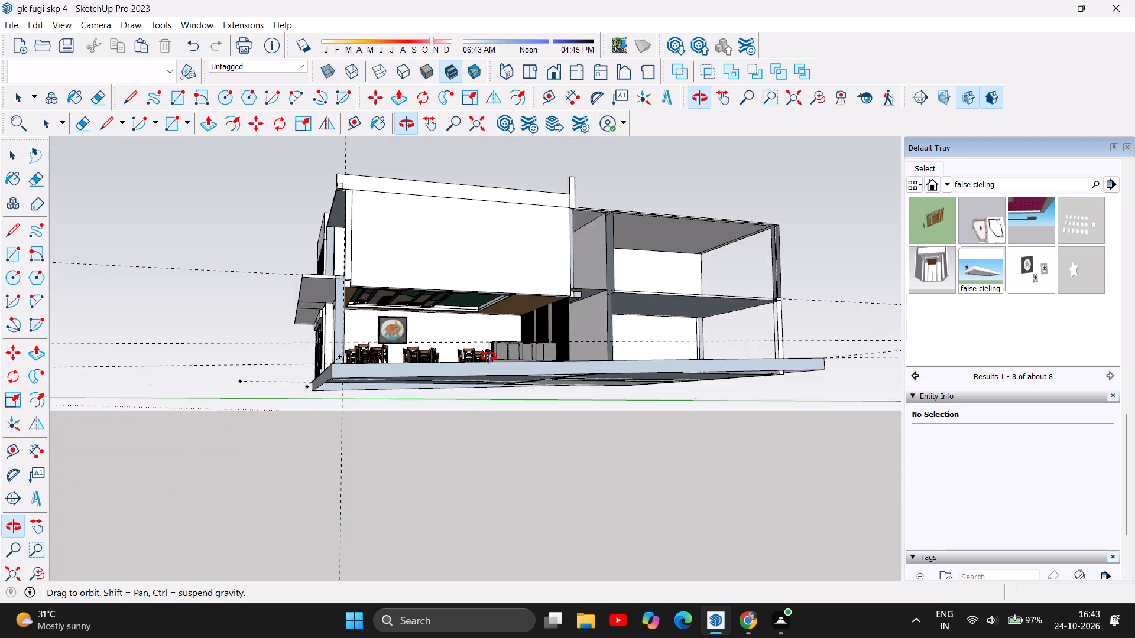
drag(489, 357, 482, 349)
scroll(373, 255, up, 5)
scroll(375, 311, up, 5)
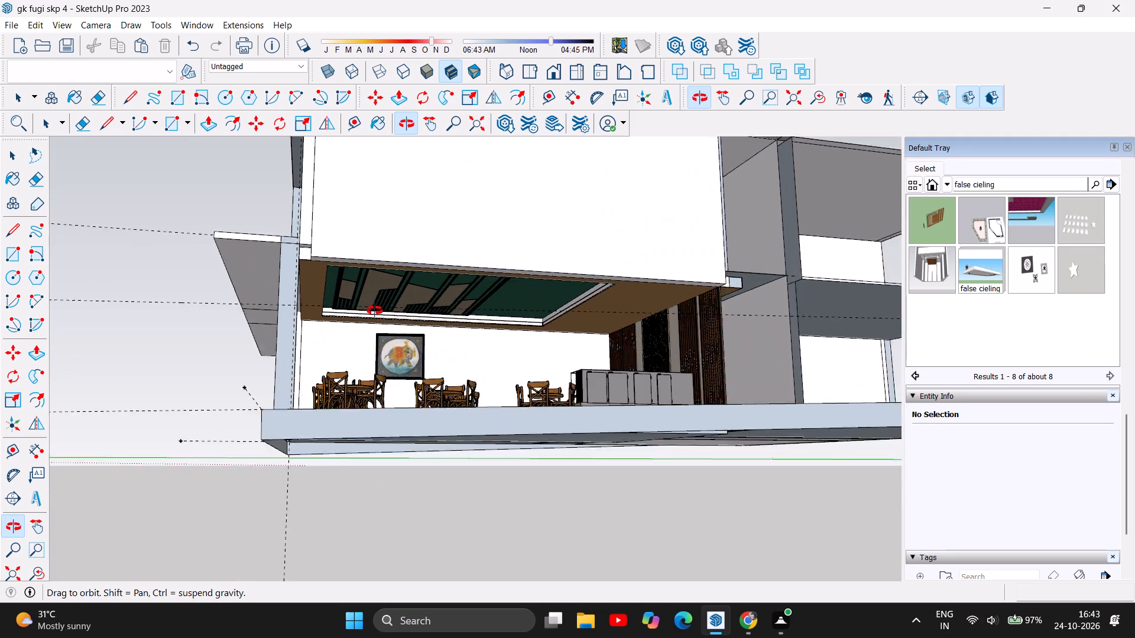
scroll(260, 223, up, 5)
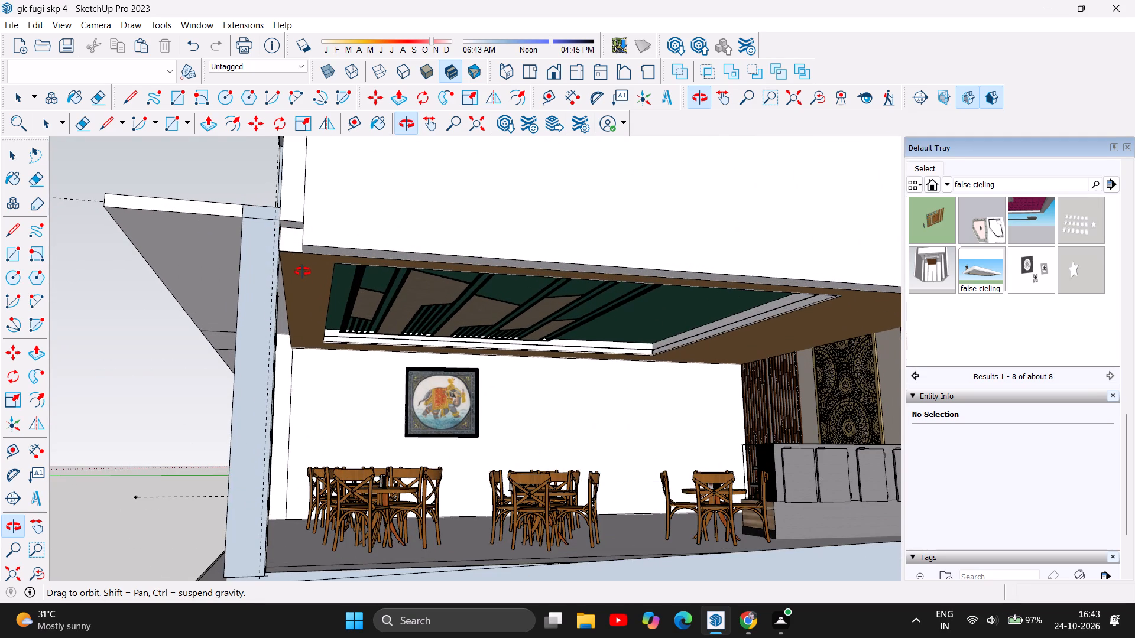
drag(296, 248, 312, 214)
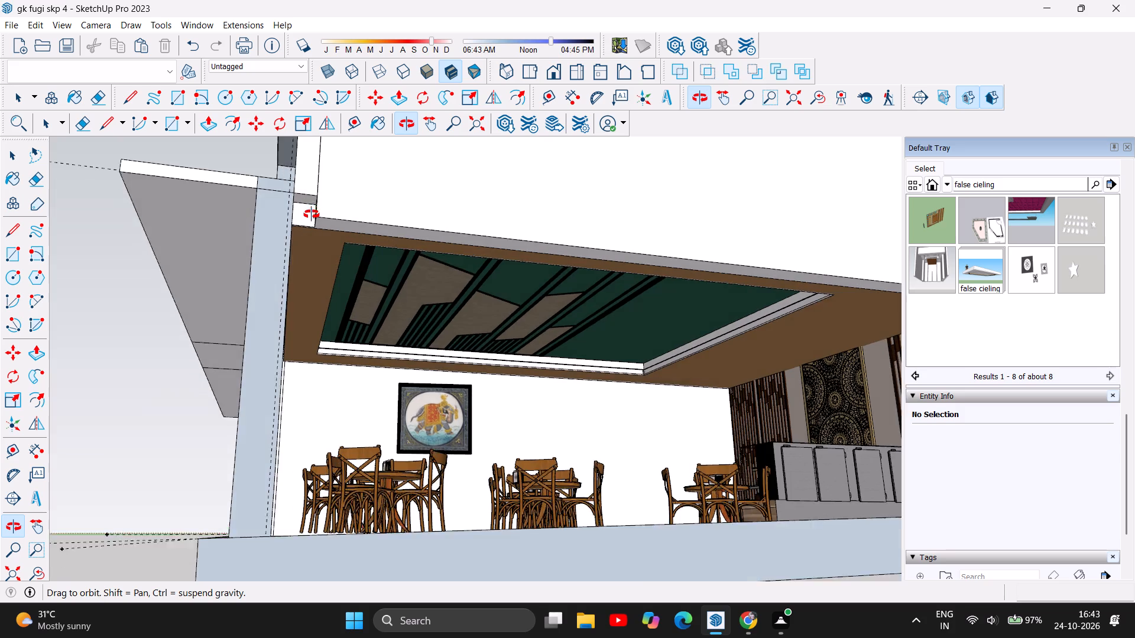
drag(312, 214, 314, 210)
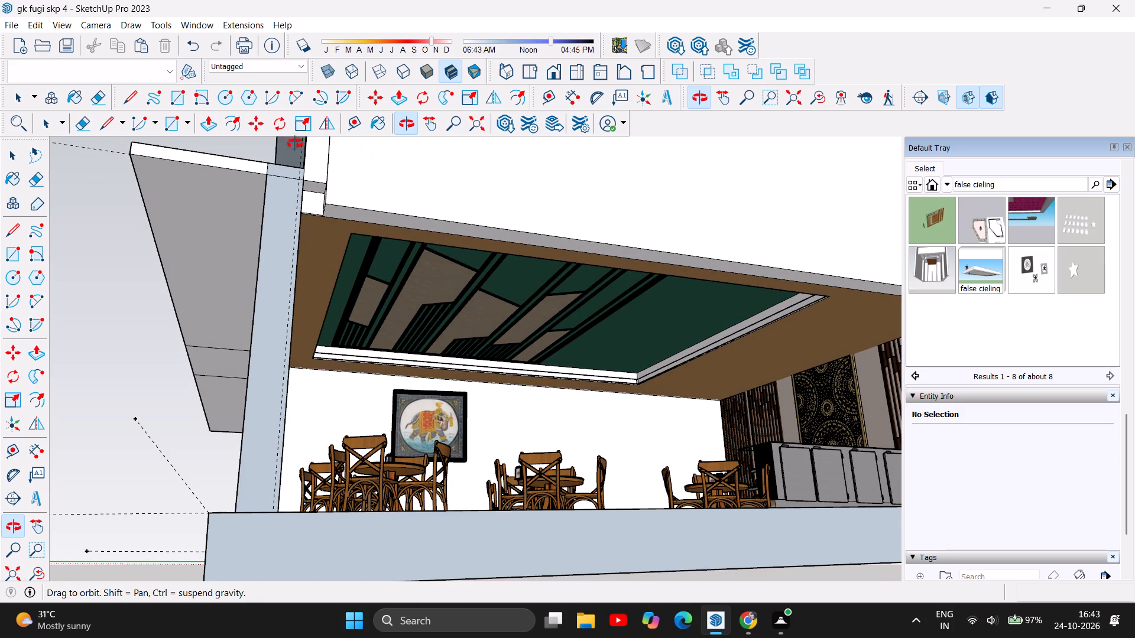
drag(278, 206, 270, 243)
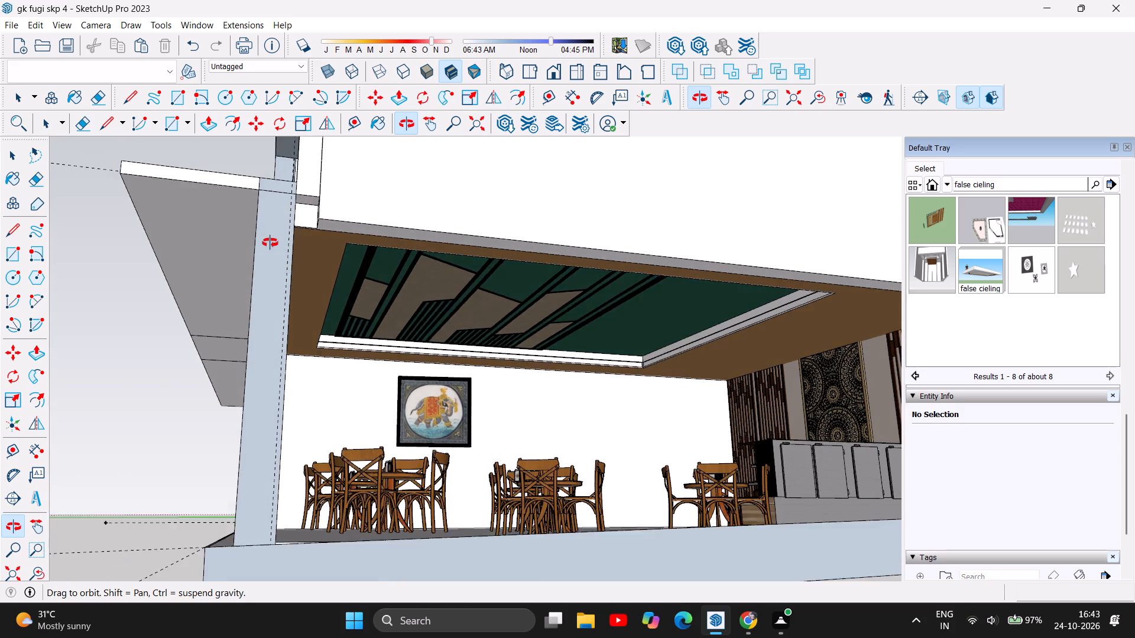
drag(270, 243, 275, 360)
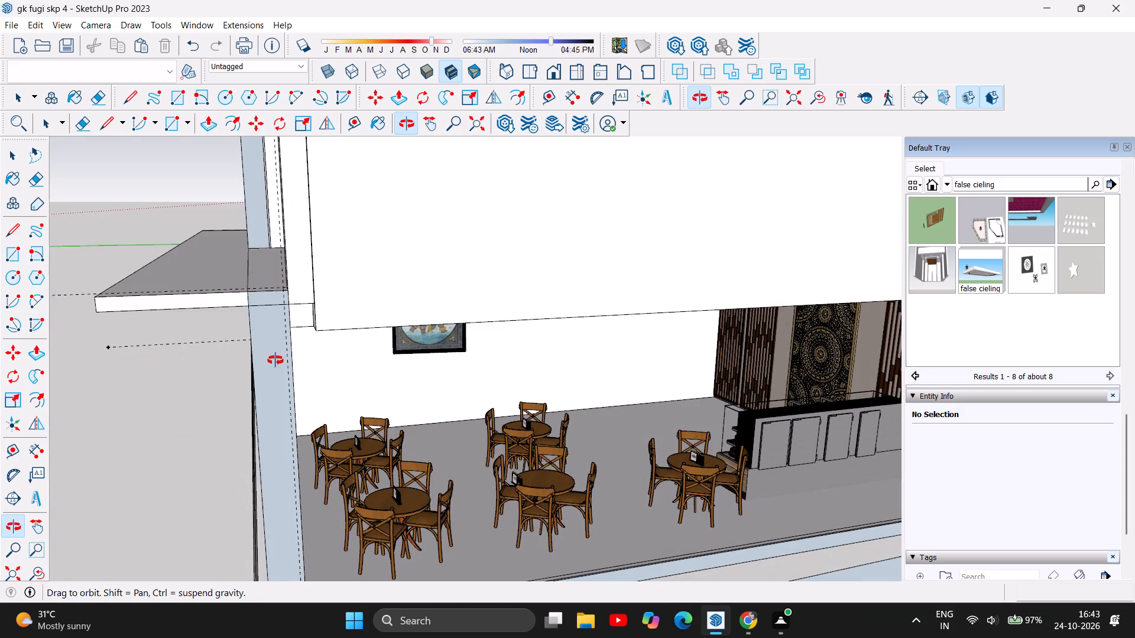
drag(275, 360, 274, 361)
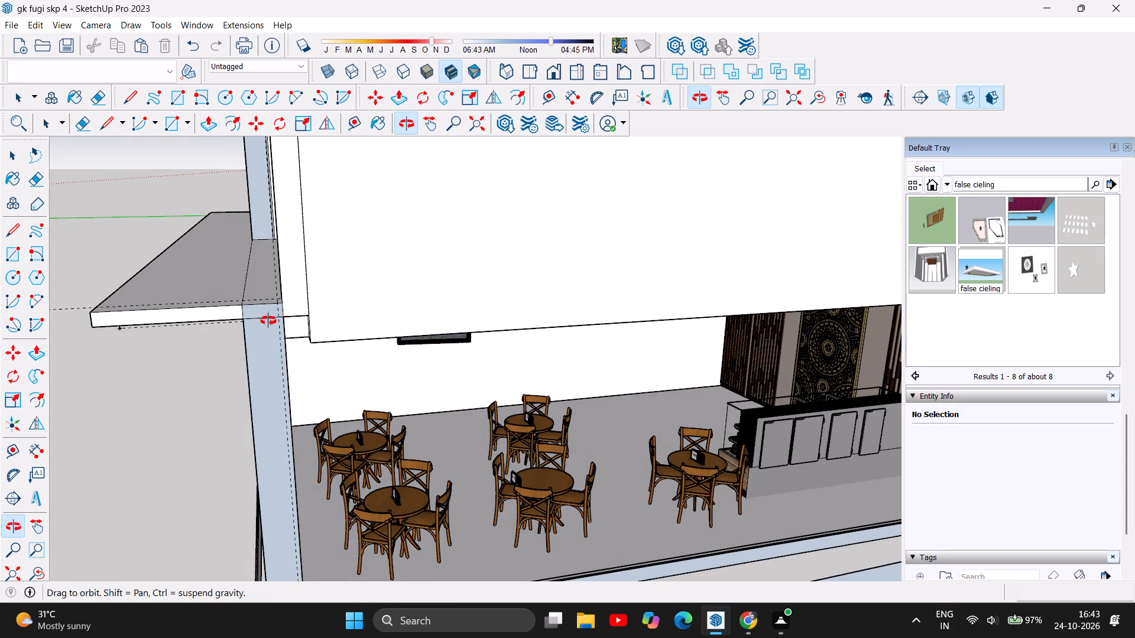
drag(268, 321, 263, 344)
scroll(260, 271, down, 5)
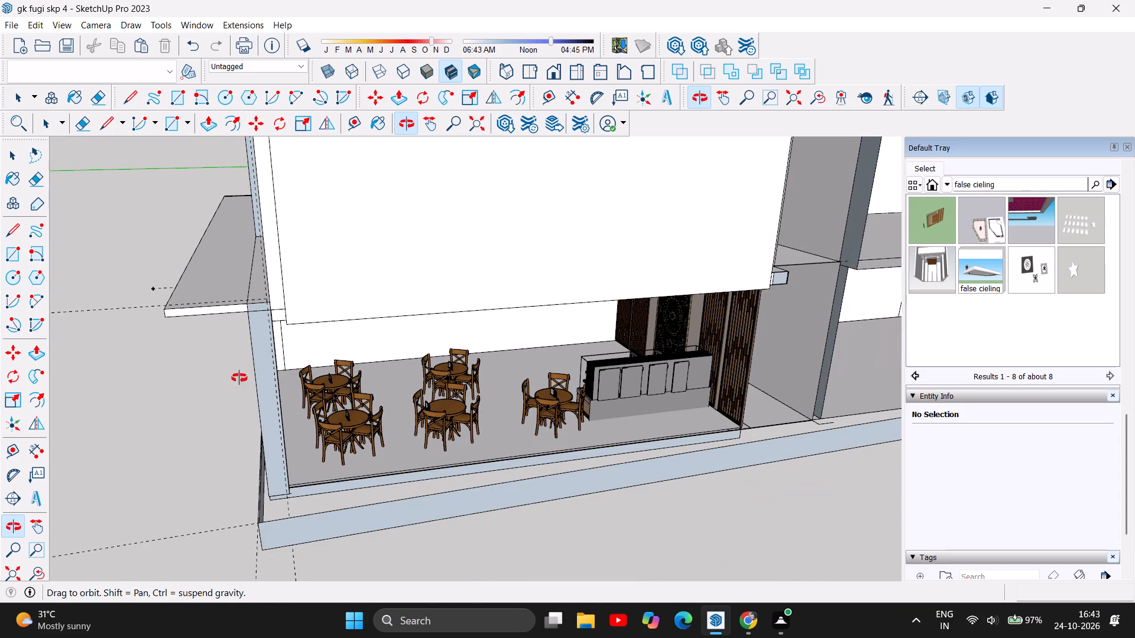
drag(242, 382, 217, 414)
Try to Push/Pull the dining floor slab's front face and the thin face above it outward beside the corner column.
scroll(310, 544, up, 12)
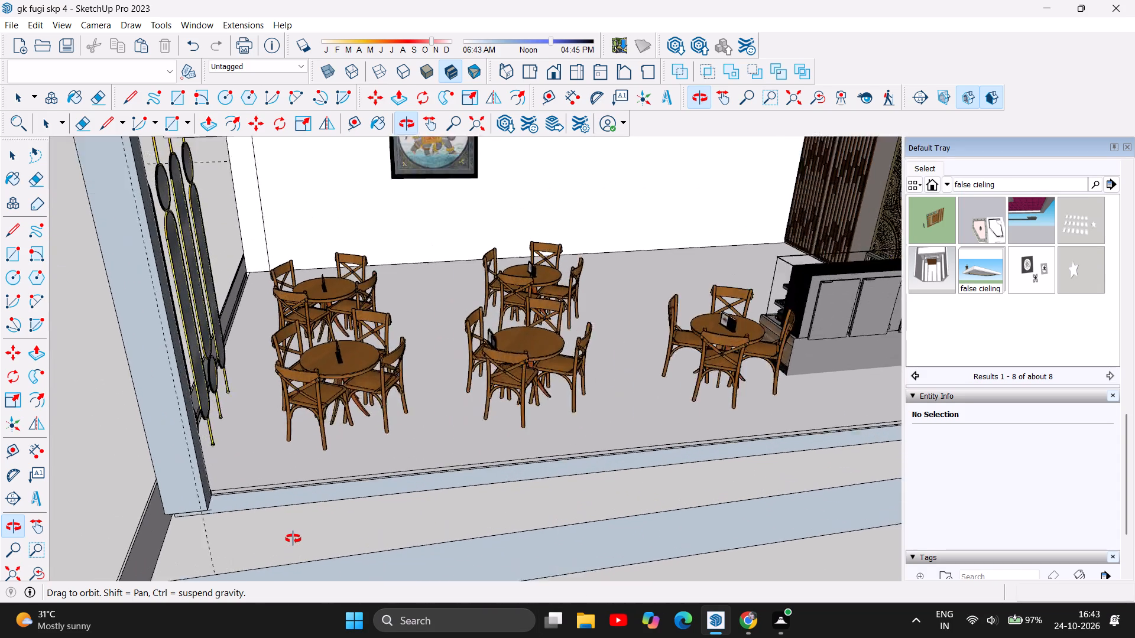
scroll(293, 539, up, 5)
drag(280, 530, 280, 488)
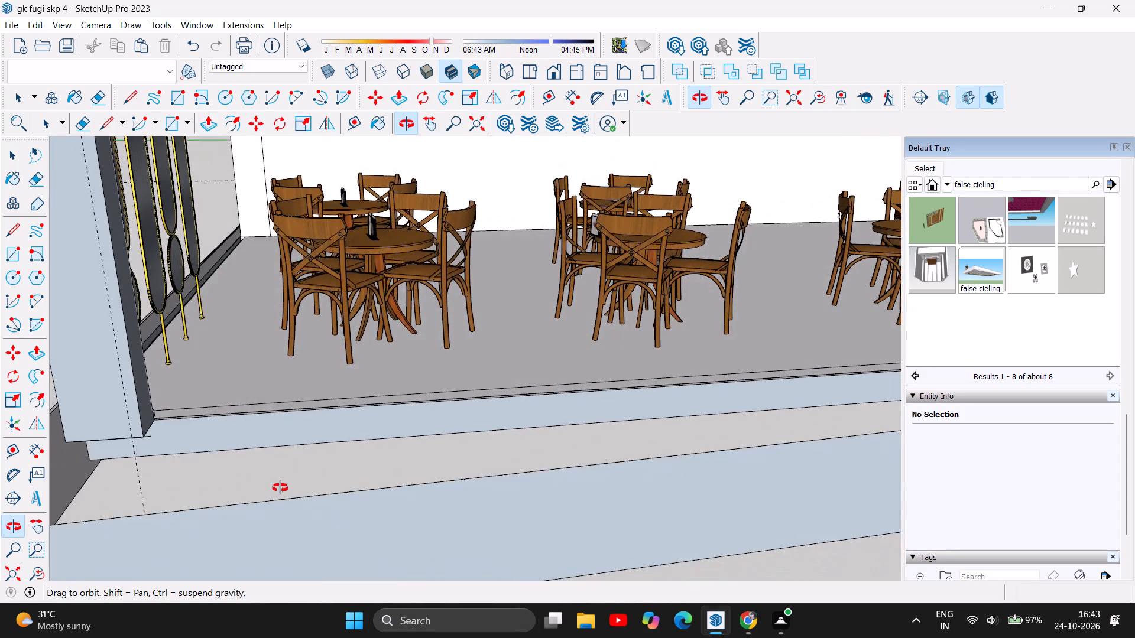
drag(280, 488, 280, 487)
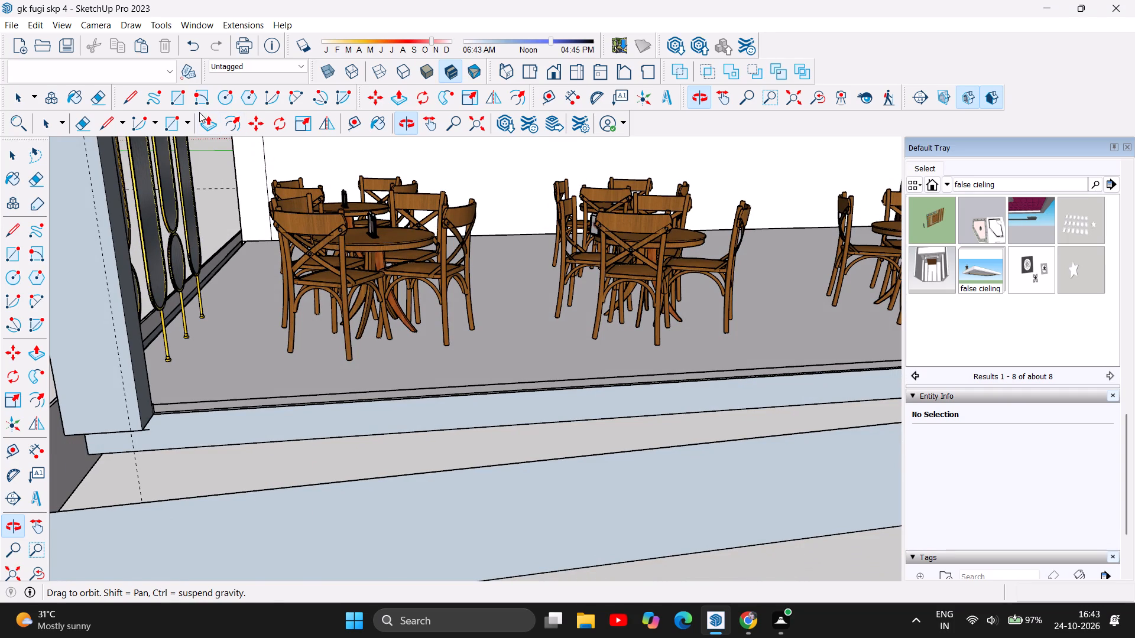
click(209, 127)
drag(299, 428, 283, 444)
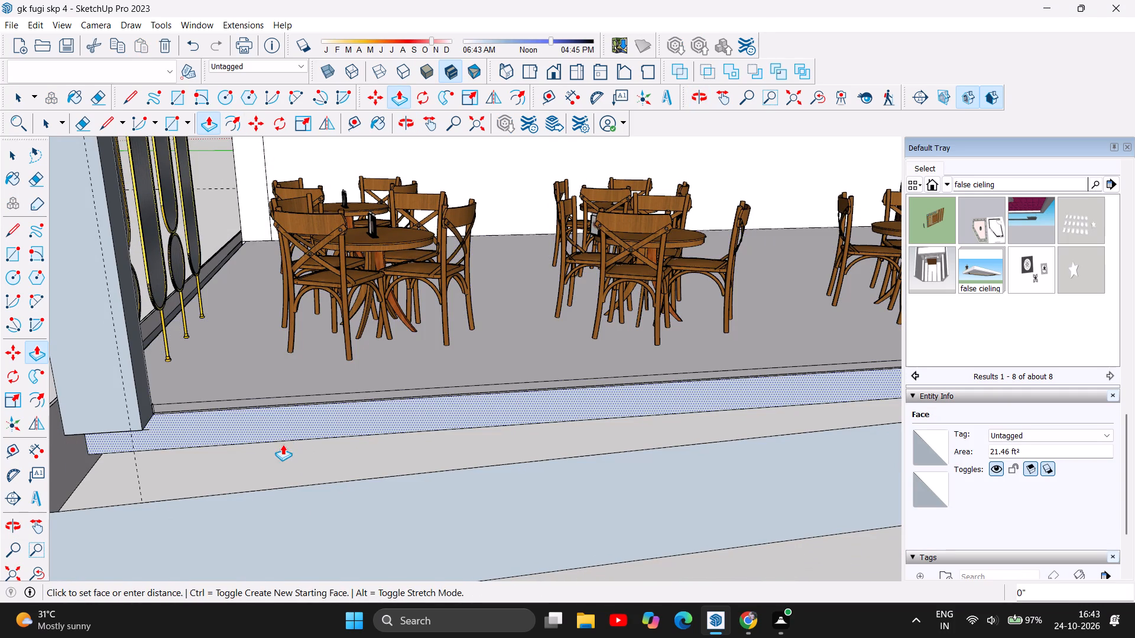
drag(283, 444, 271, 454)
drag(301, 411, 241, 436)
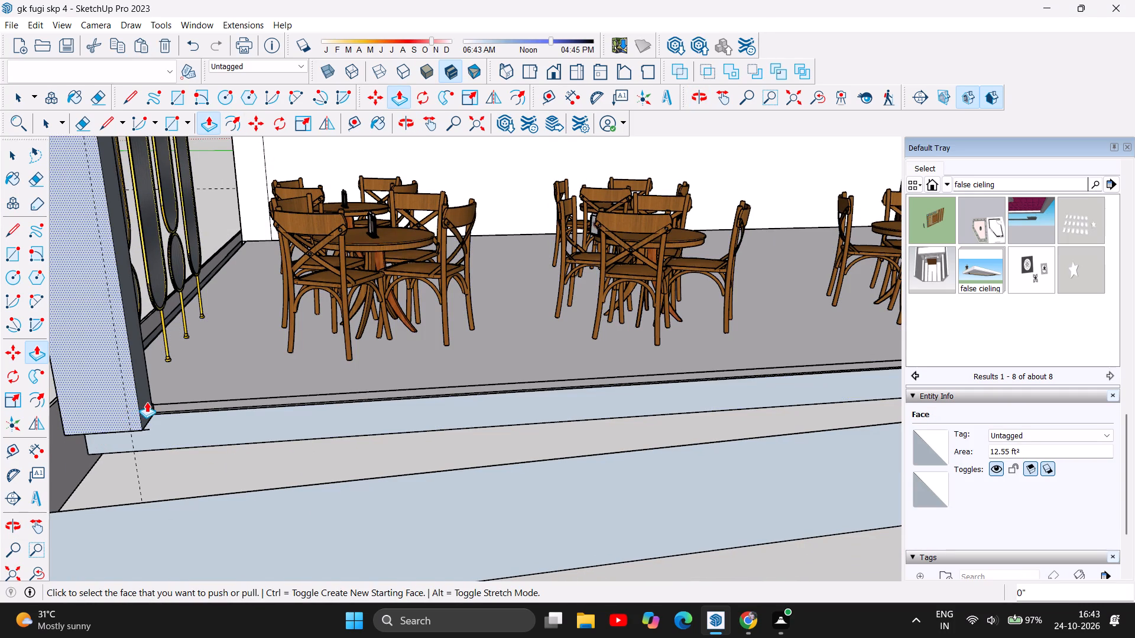
Push/Pull the corner column's inner side face beside the dining area back by about 1 5/8".
drag(148, 401, 388, 418)
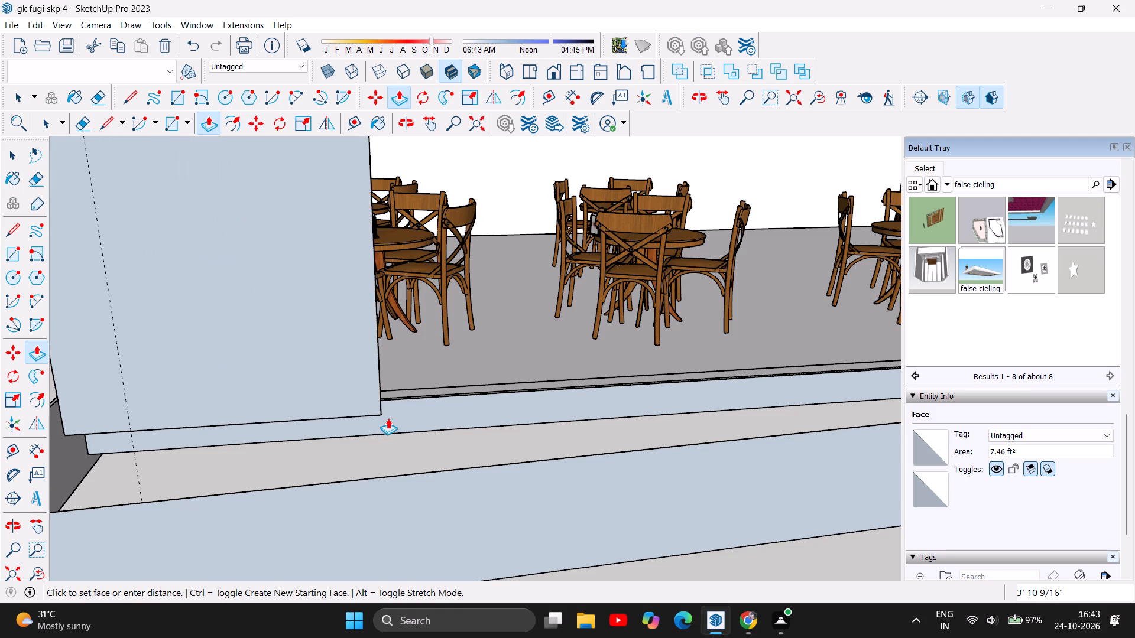
drag(388, 418, 122, 378)
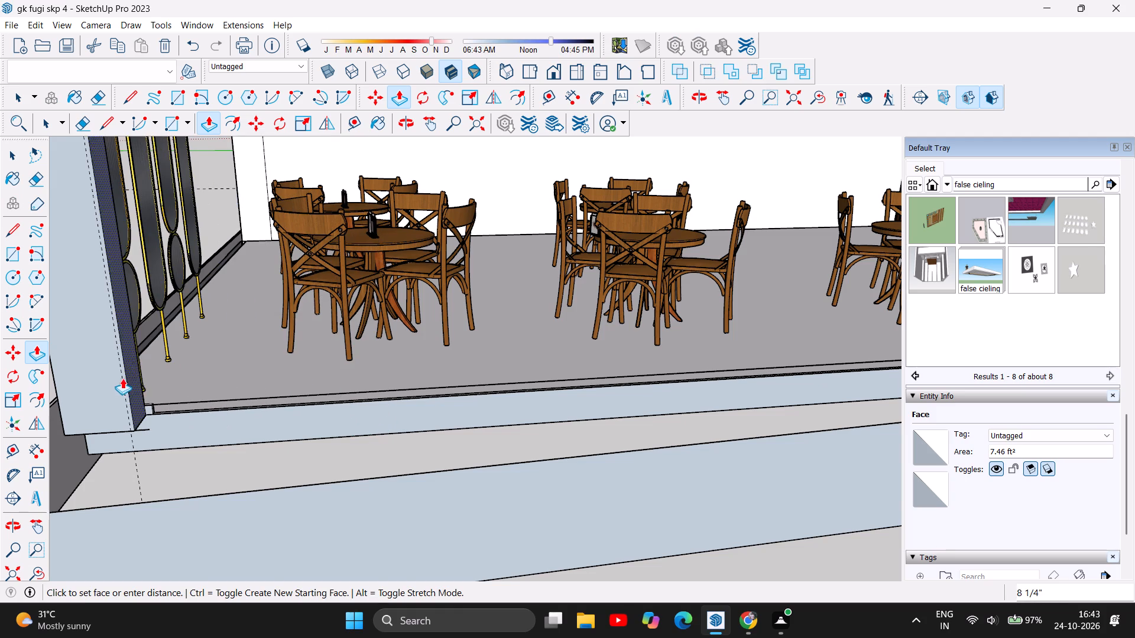
drag(122, 378, 121, 379)
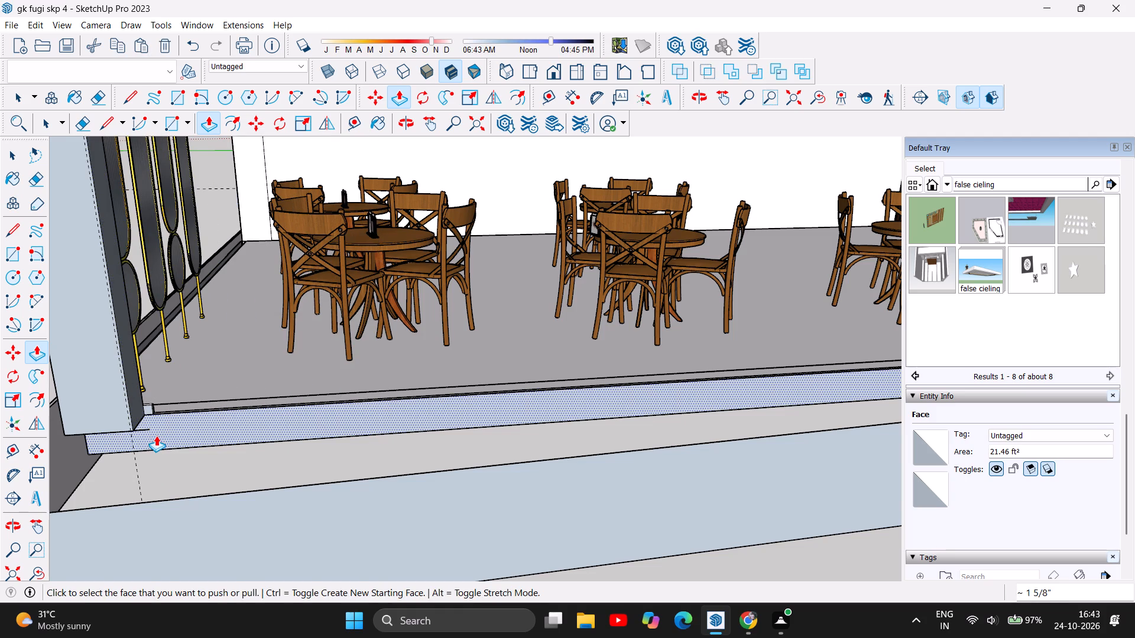
Delete the stray edge at the foot of the corner column on the slab's front face.
click(12, 152)
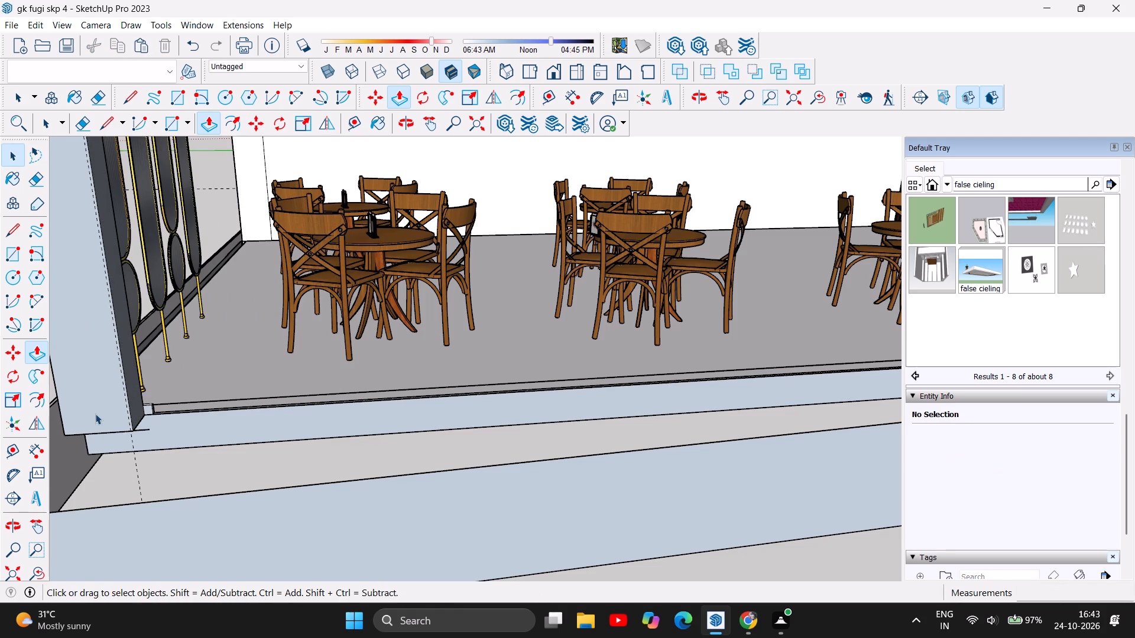
click(141, 431)
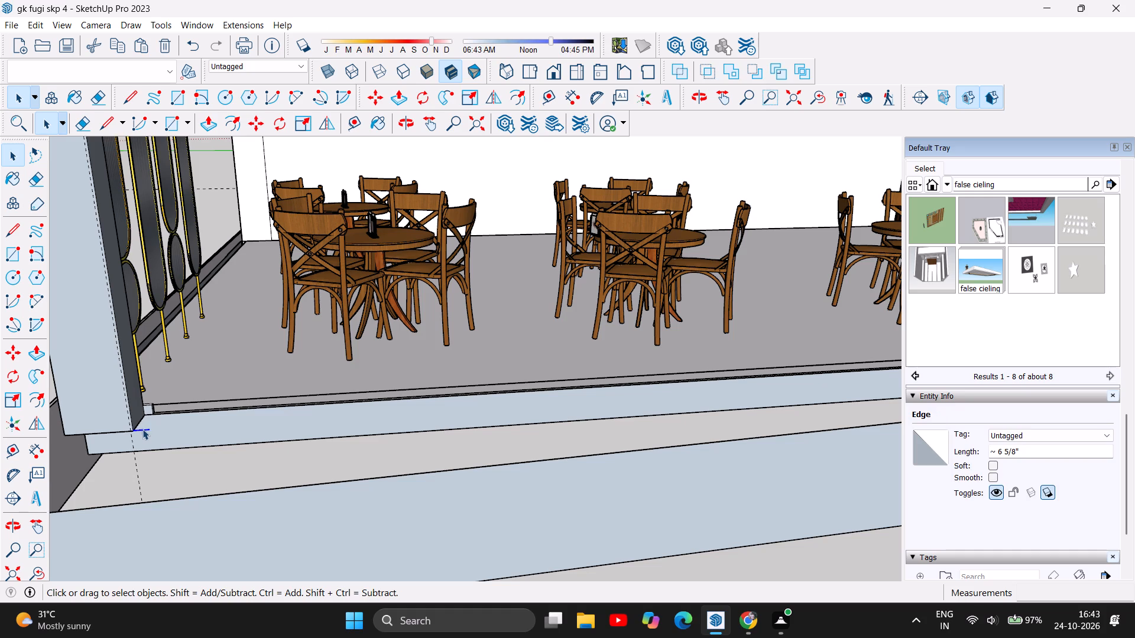
key(Delete)
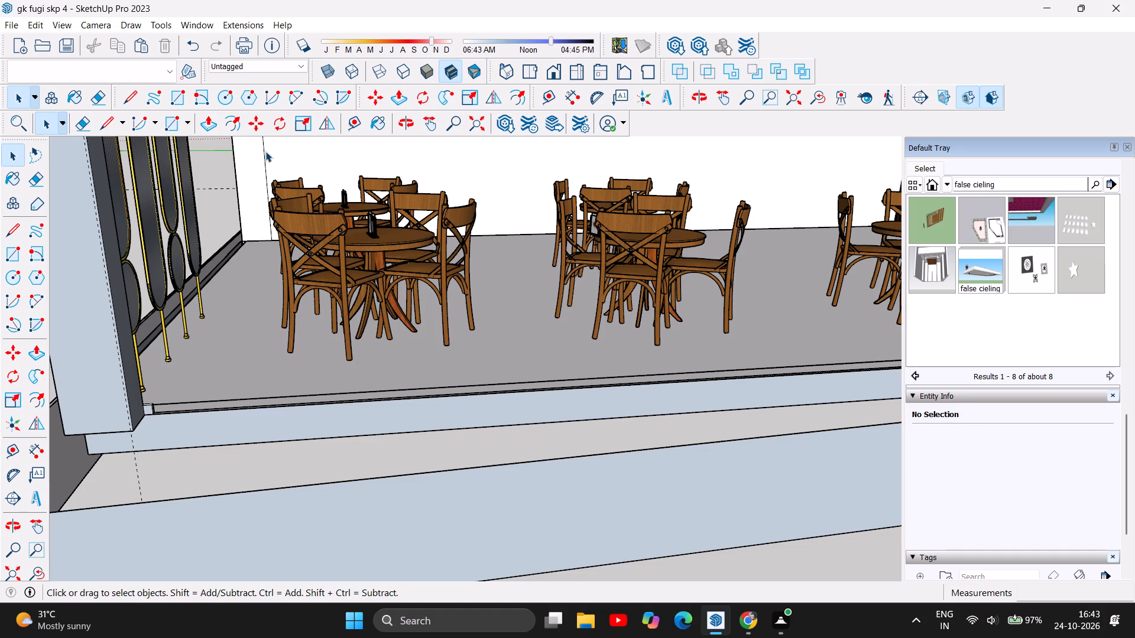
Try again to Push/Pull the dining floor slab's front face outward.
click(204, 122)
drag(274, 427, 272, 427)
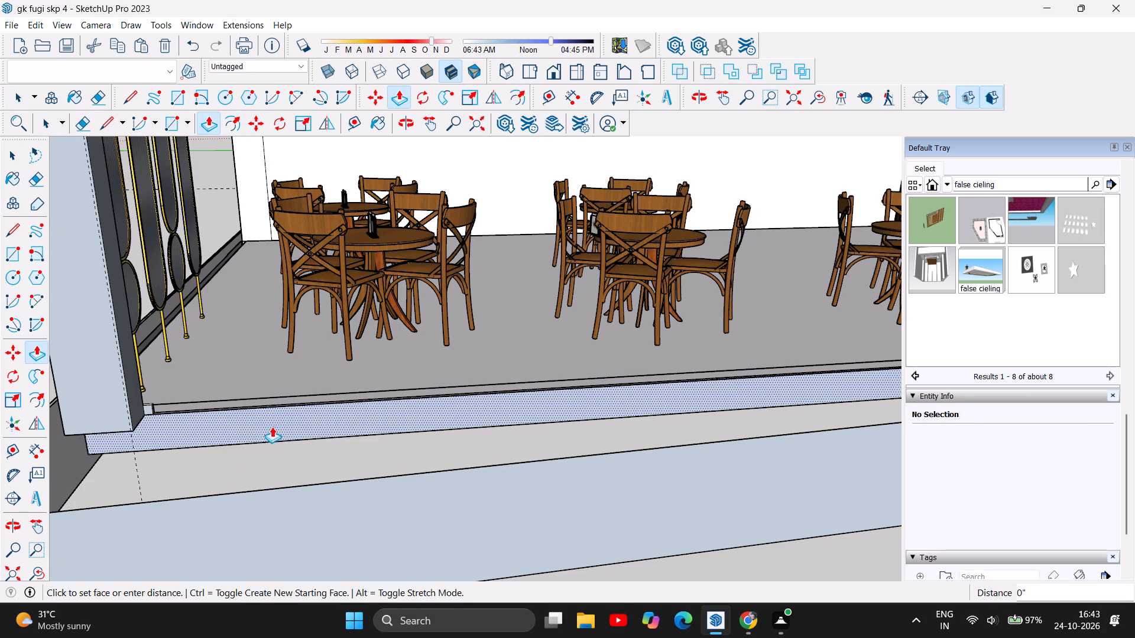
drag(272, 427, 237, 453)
Push/Pull the narrow ledge along the dining slab's front edge downward 3 1/8".
scroll(174, 465, down, 11)
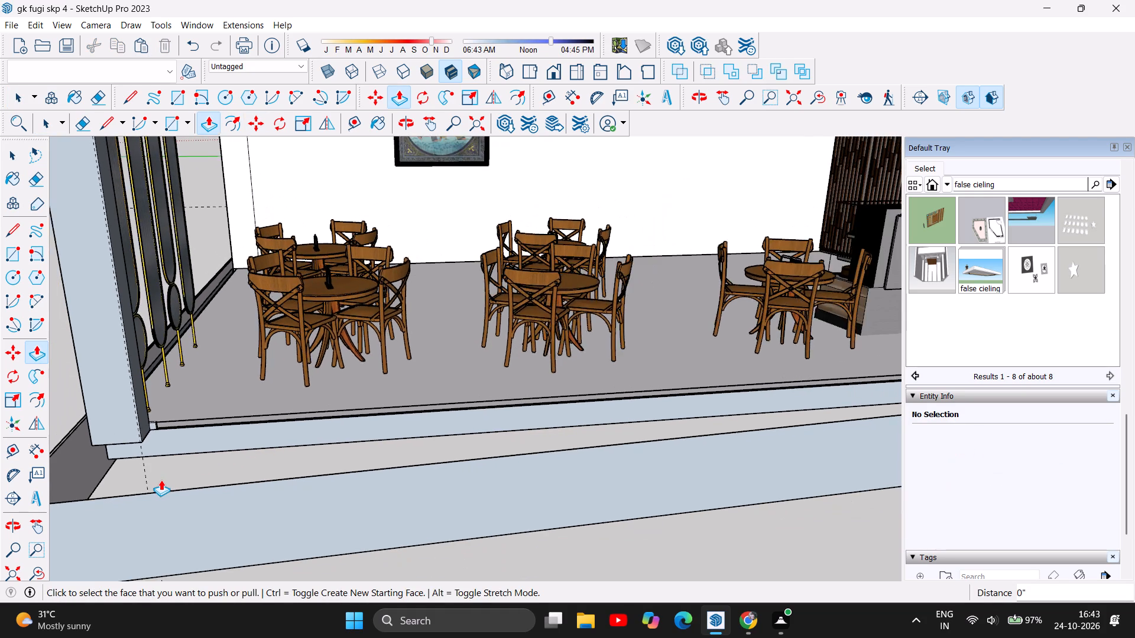
scroll(171, 476, down, 6)
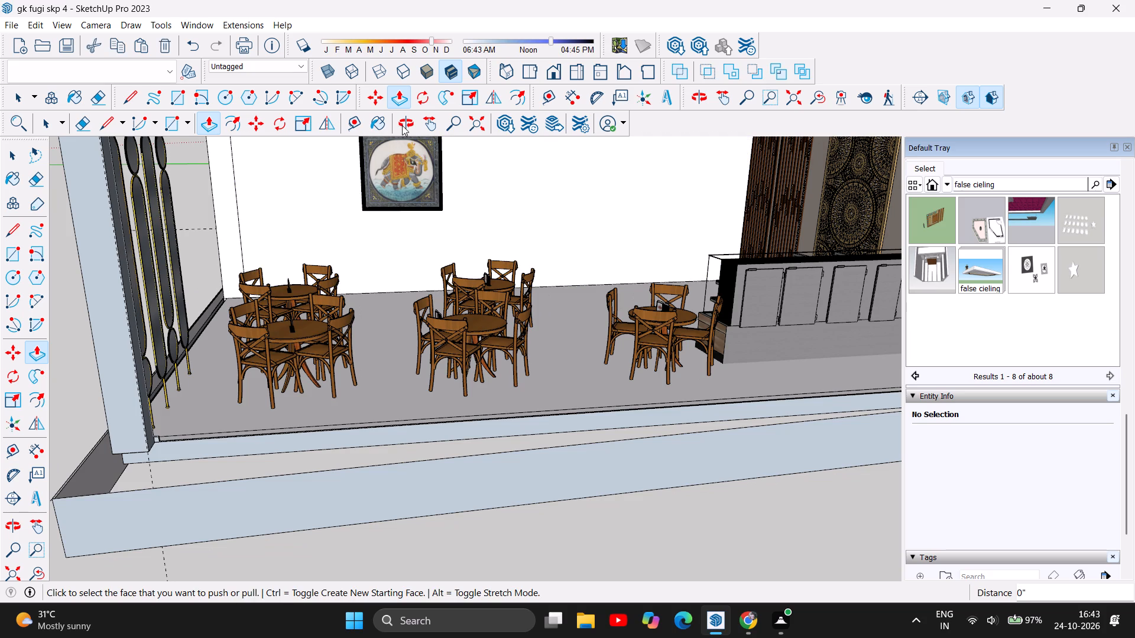
click(402, 125)
drag(162, 425, 332, 445)
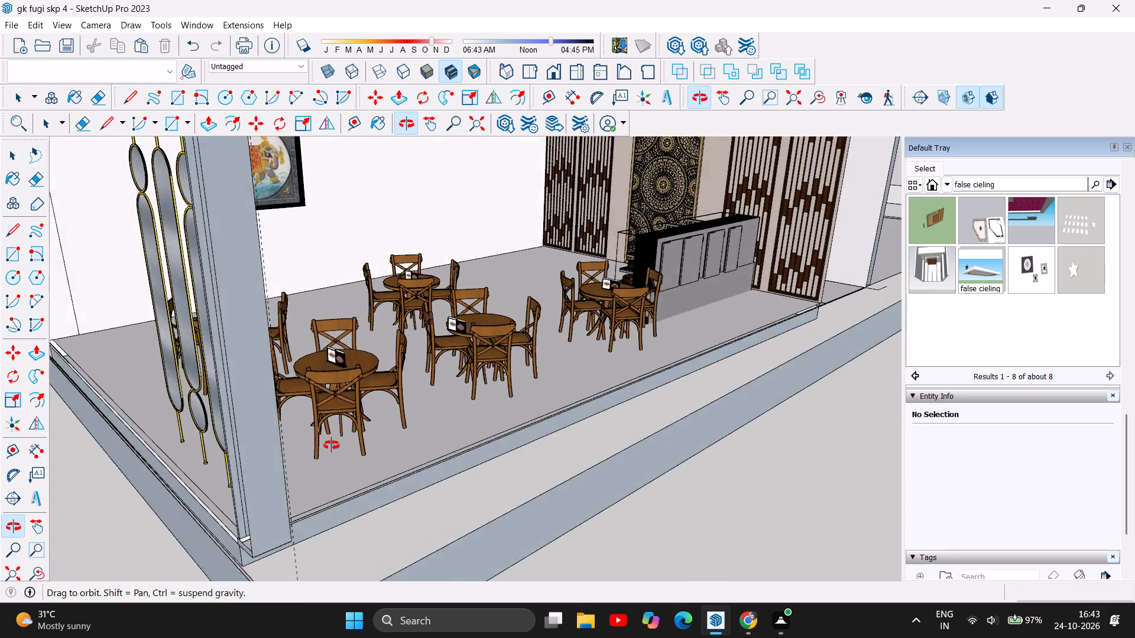
drag(332, 445, 453, 450)
drag(490, 512, 486, 458)
scroll(669, 360, up, 5)
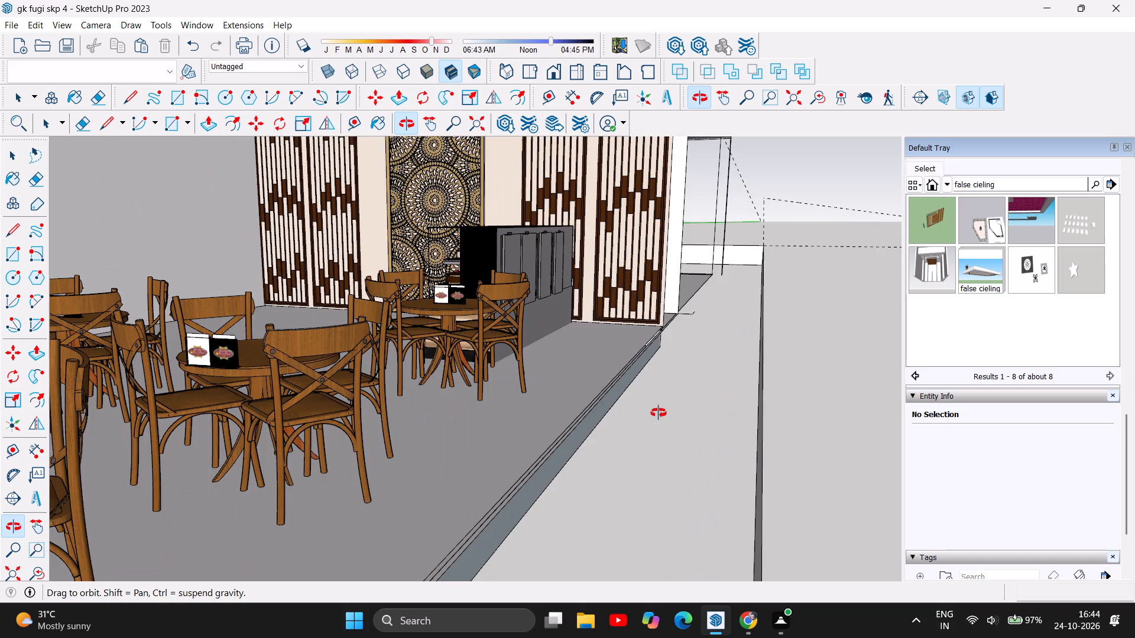
scroll(658, 413, up, 4)
scroll(656, 414, down, 1)
drag(614, 468, 614, 418)
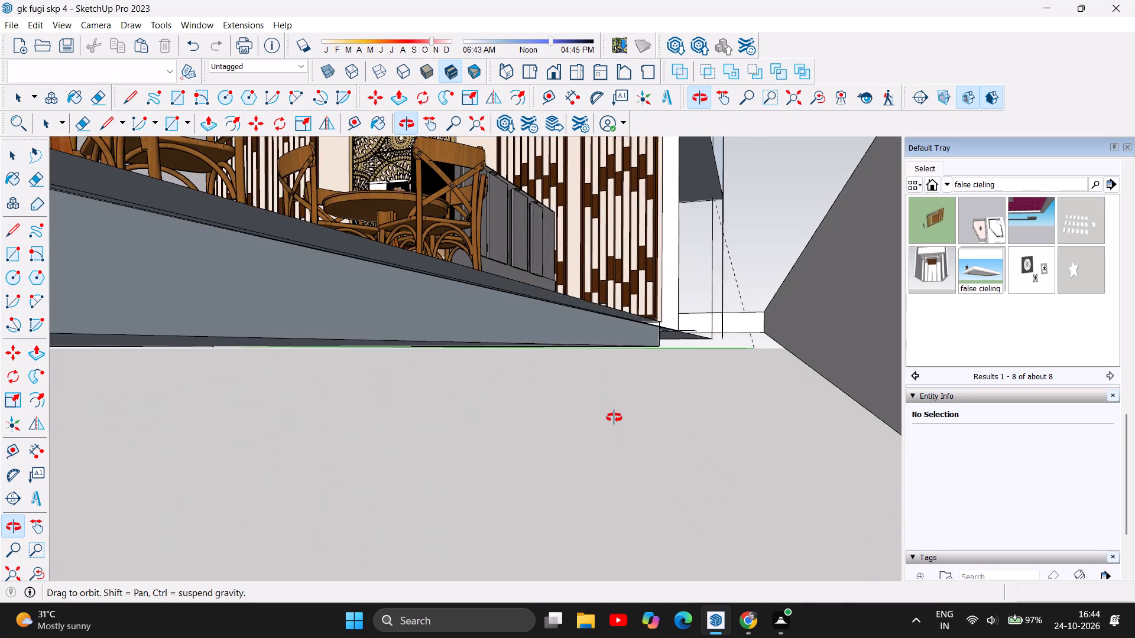
drag(614, 418, 648, 422)
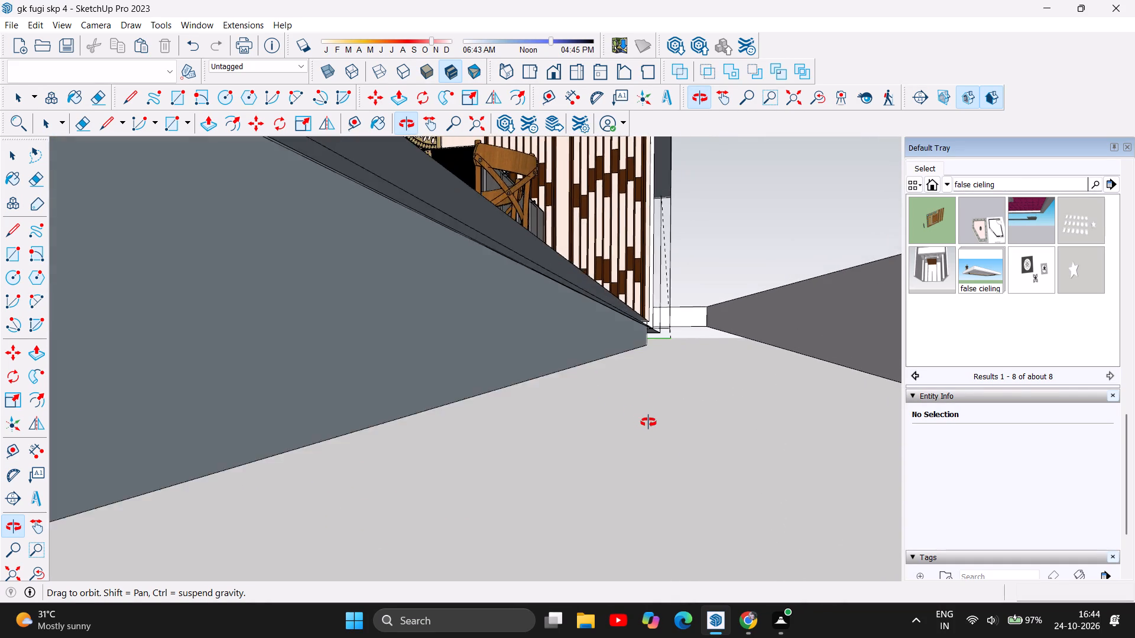
drag(648, 422, 654, 426)
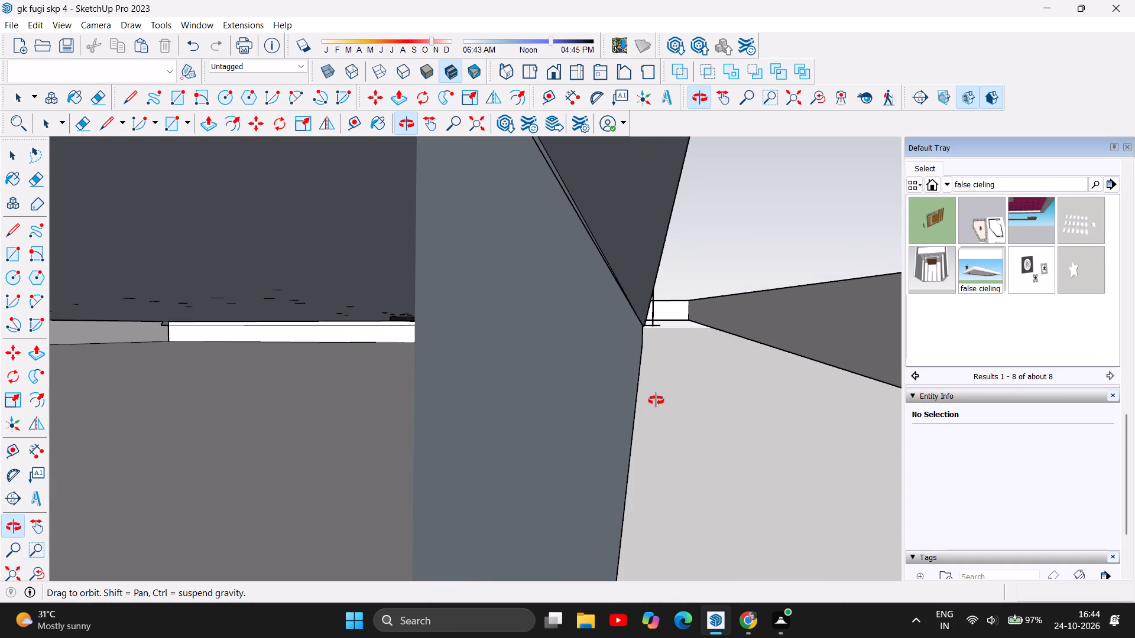
scroll(575, 292, down, 1)
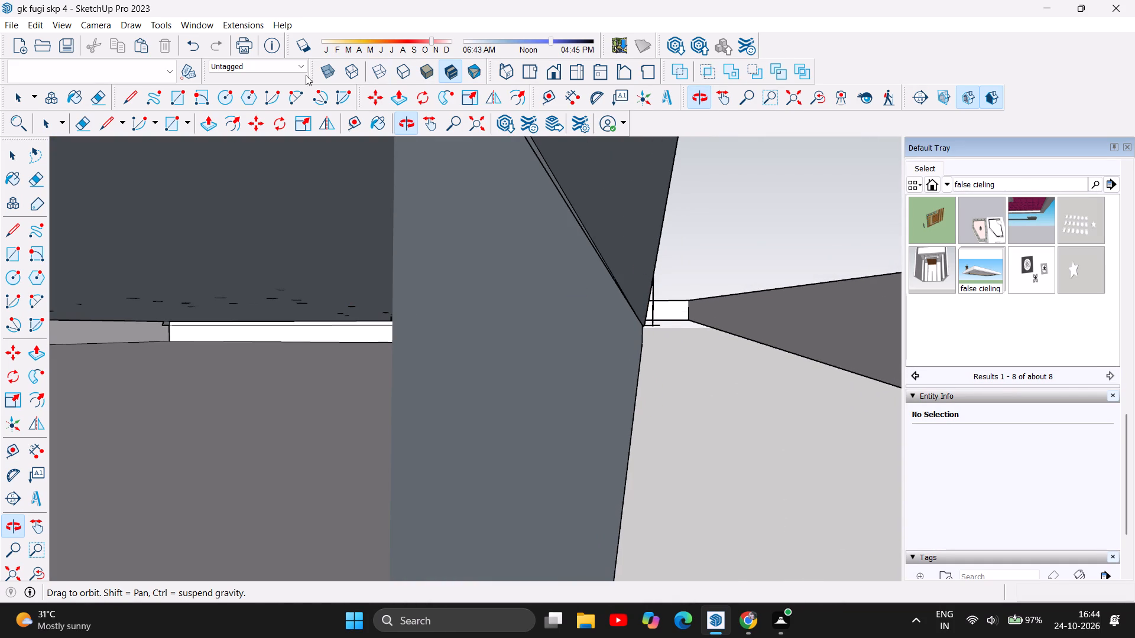
click(209, 125)
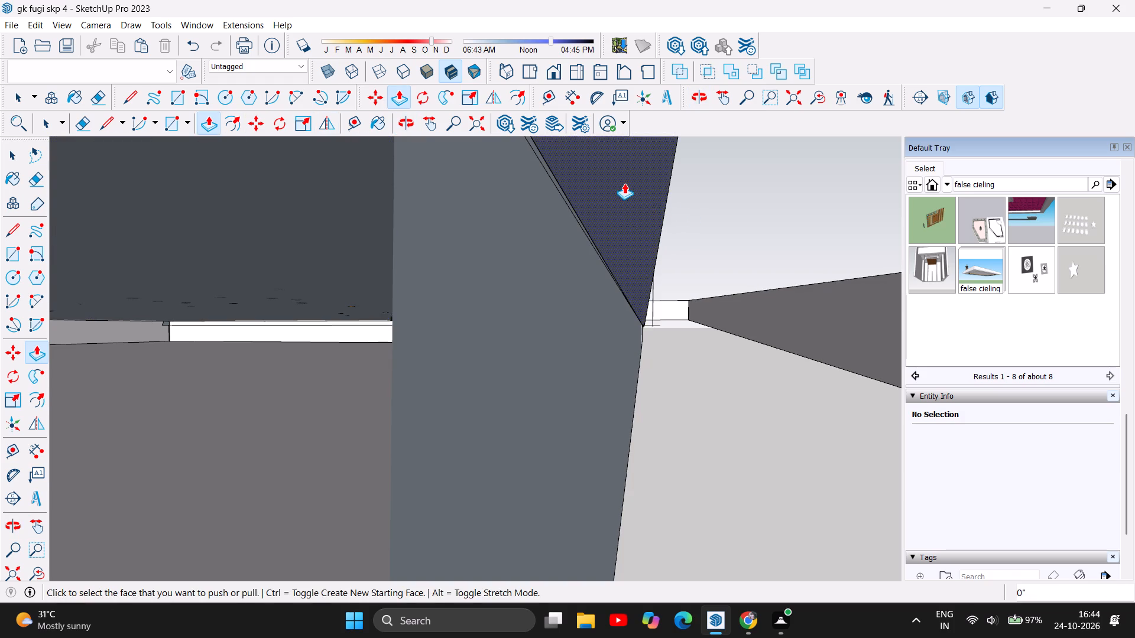
drag(624, 182, 627, 390)
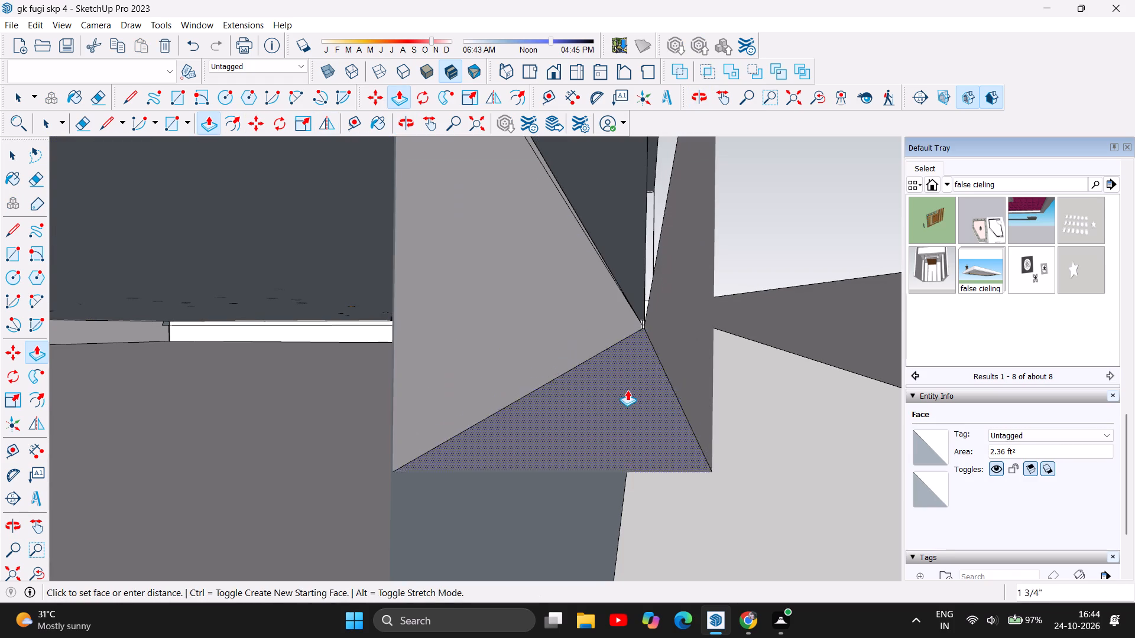
drag(627, 390, 617, 520)
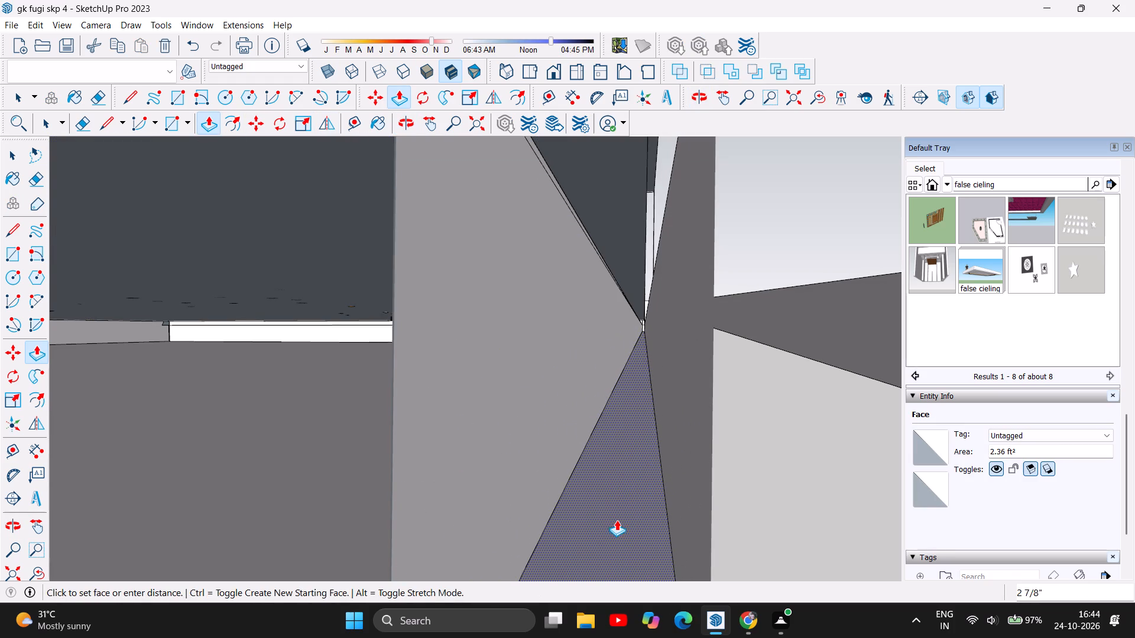
drag(617, 520, 621, 538)
scroll(603, 515, down, 6)
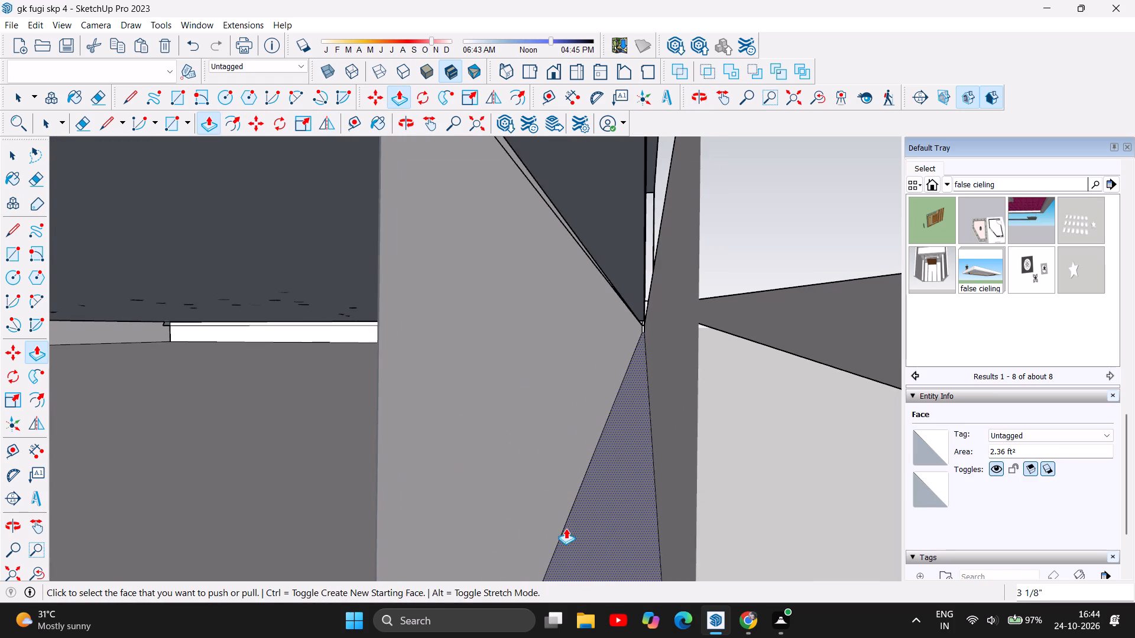
Push/Pull the large dining floor face 2" and the narrow strip along its front edge 2 1/8" downward.
drag(566, 189, 611, 416)
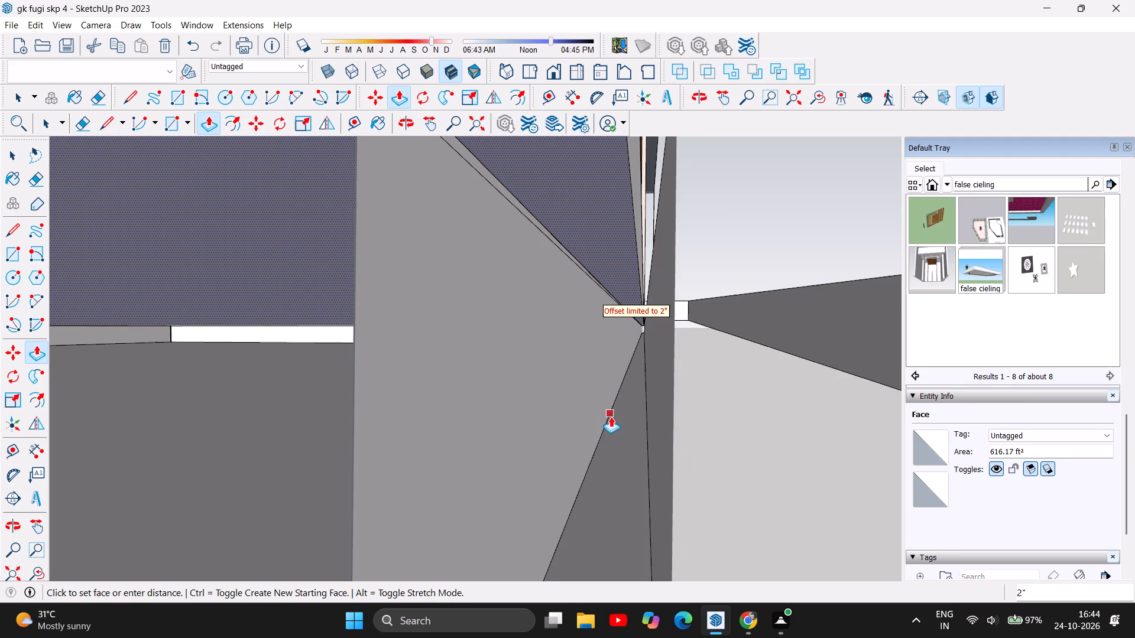
drag(611, 416, 611, 421)
drag(592, 202, 609, 327)
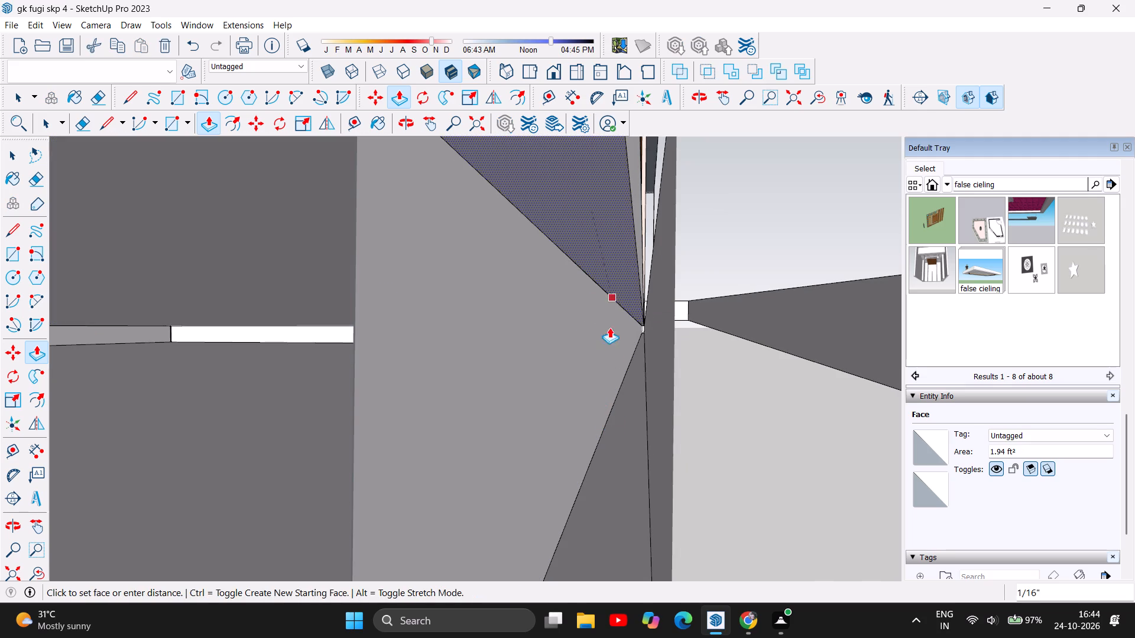
drag(609, 327, 620, 510)
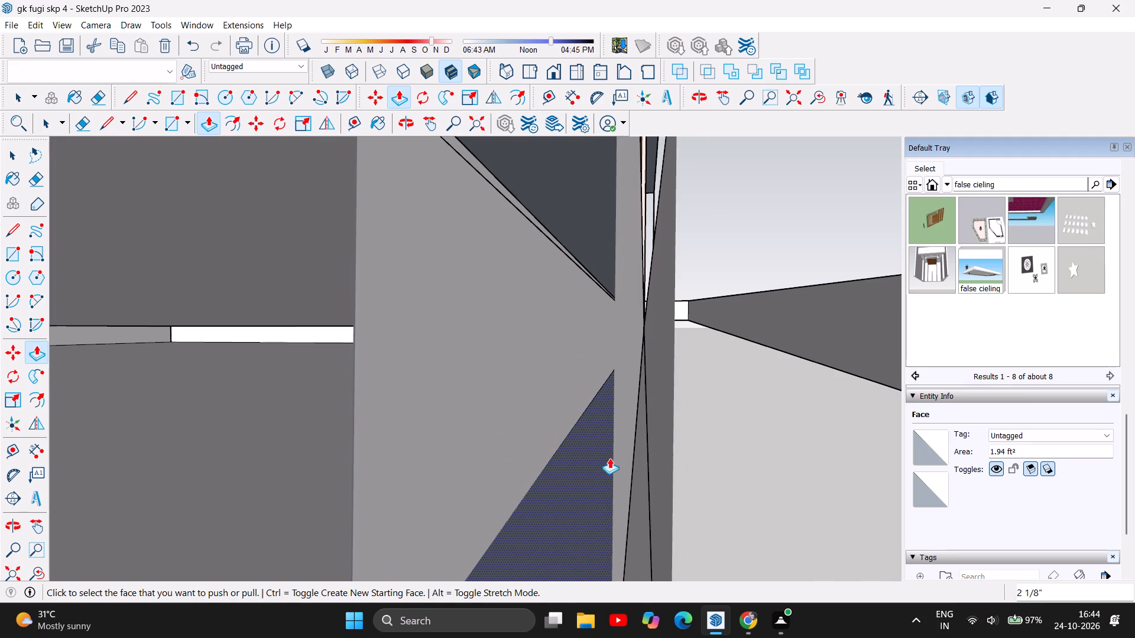
Examine the dining area's floor and front edge from above, then the surrounding walls and hanging divider.
click(416, 126)
drag(826, 353, 826, 353)
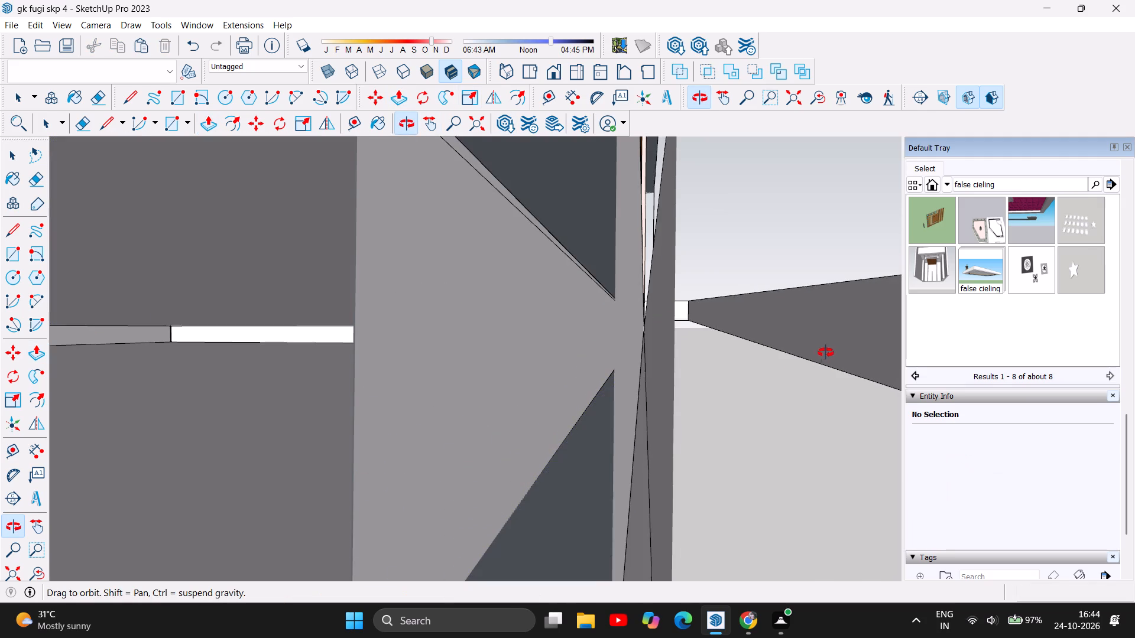
drag(826, 353, 824, 455)
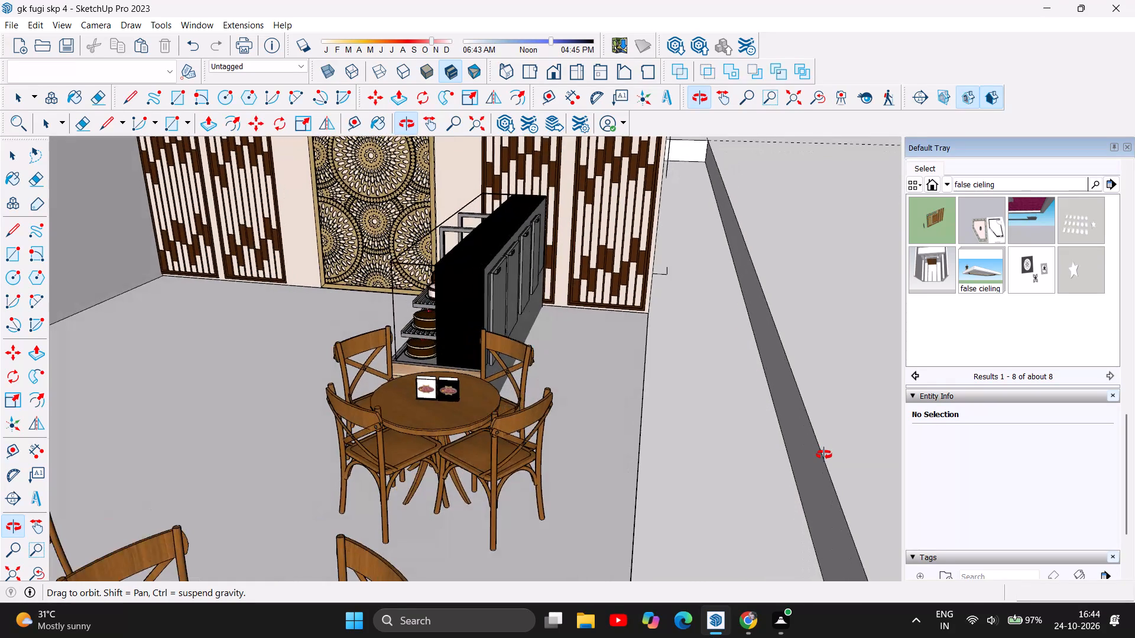
drag(824, 455, 816, 458)
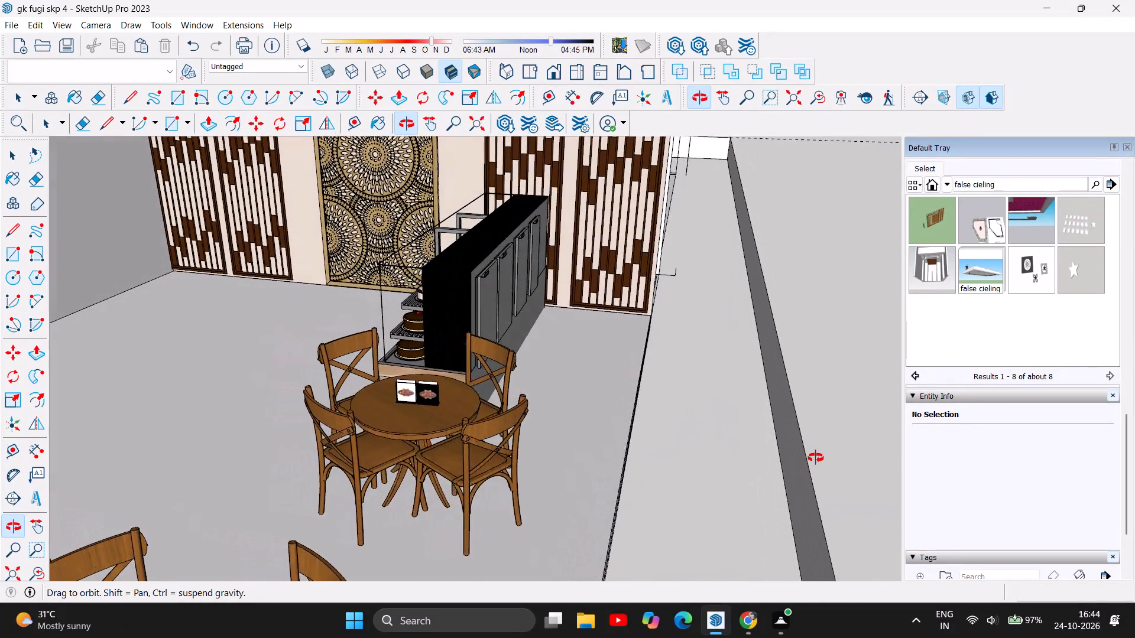
drag(816, 458, 840, 457)
scroll(595, 362, down, 5)
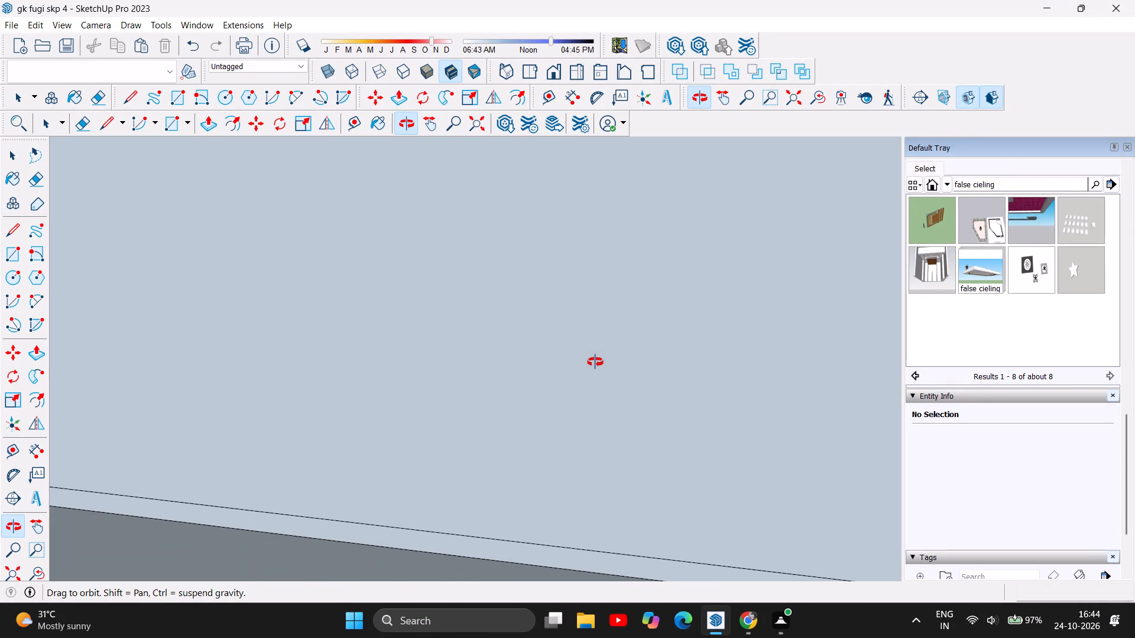
scroll(596, 360, down, 6)
drag(599, 390, 121, 265)
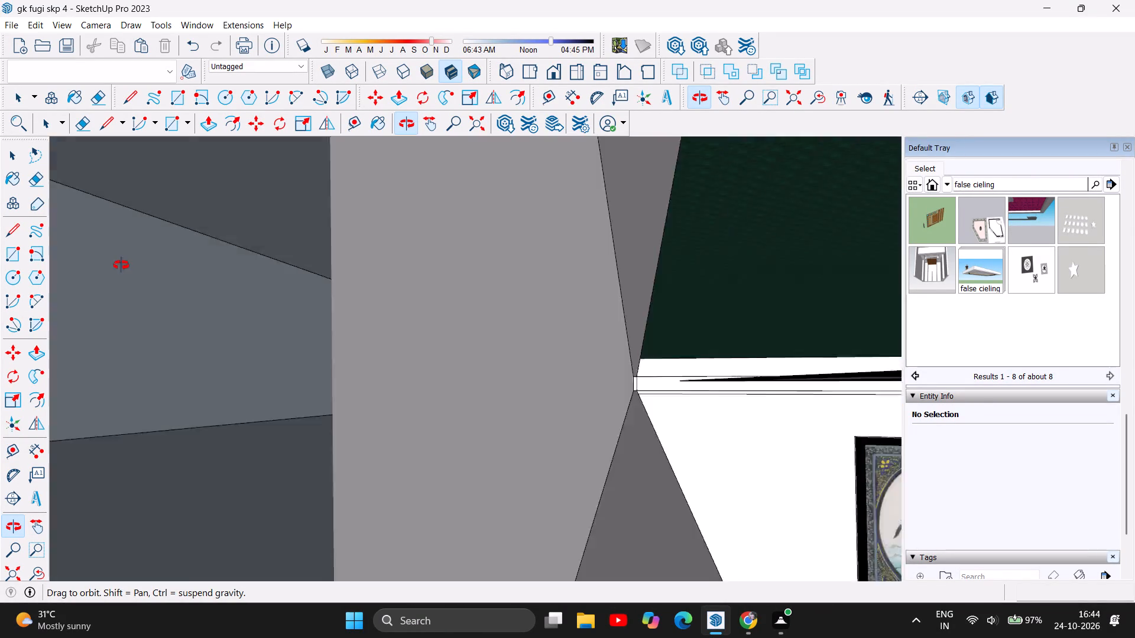
drag(121, 265, 93, 257)
scroll(443, 334, down, 12)
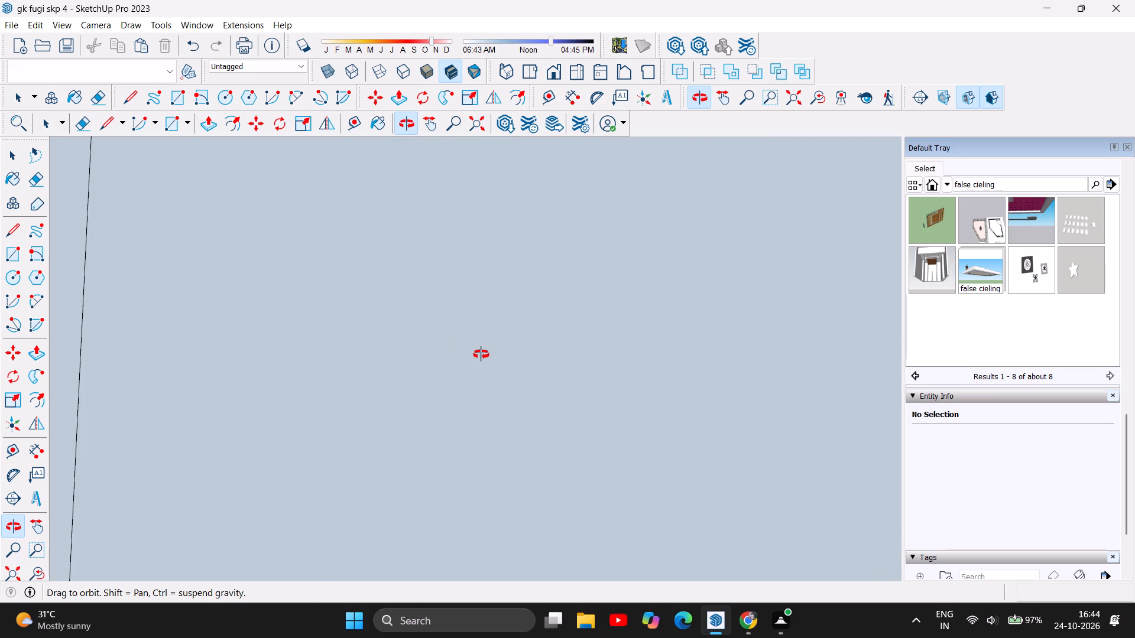
scroll(481, 353, down, 19)
scroll(474, 393, down, 14)
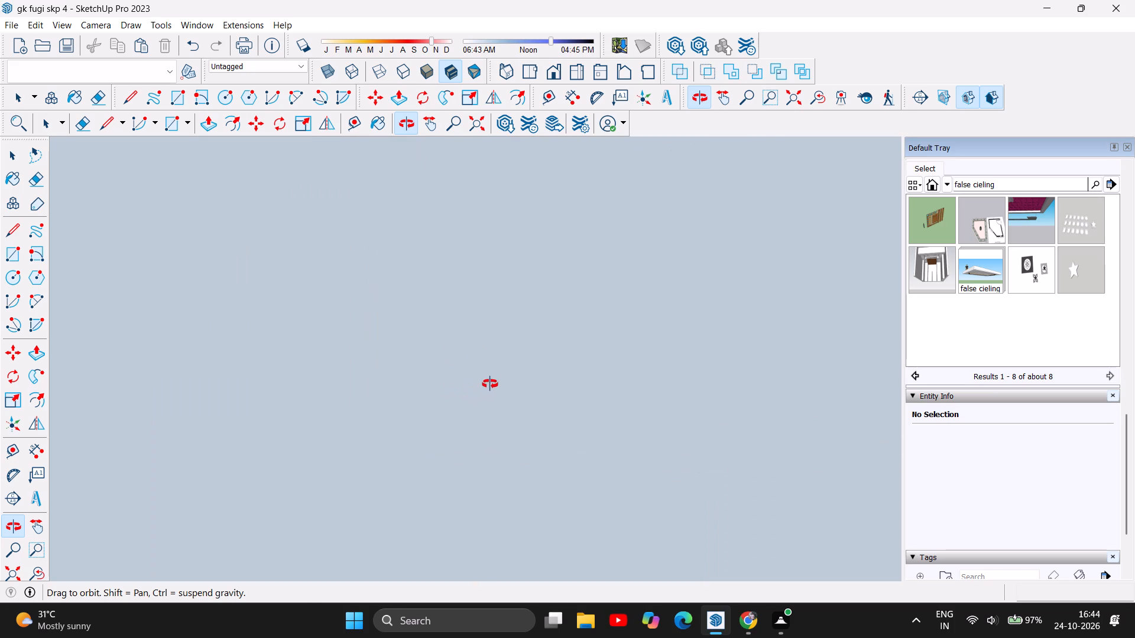
scroll(490, 384, down, 10)
scroll(496, 377, down, 16)
scroll(501, 375, down, 8)
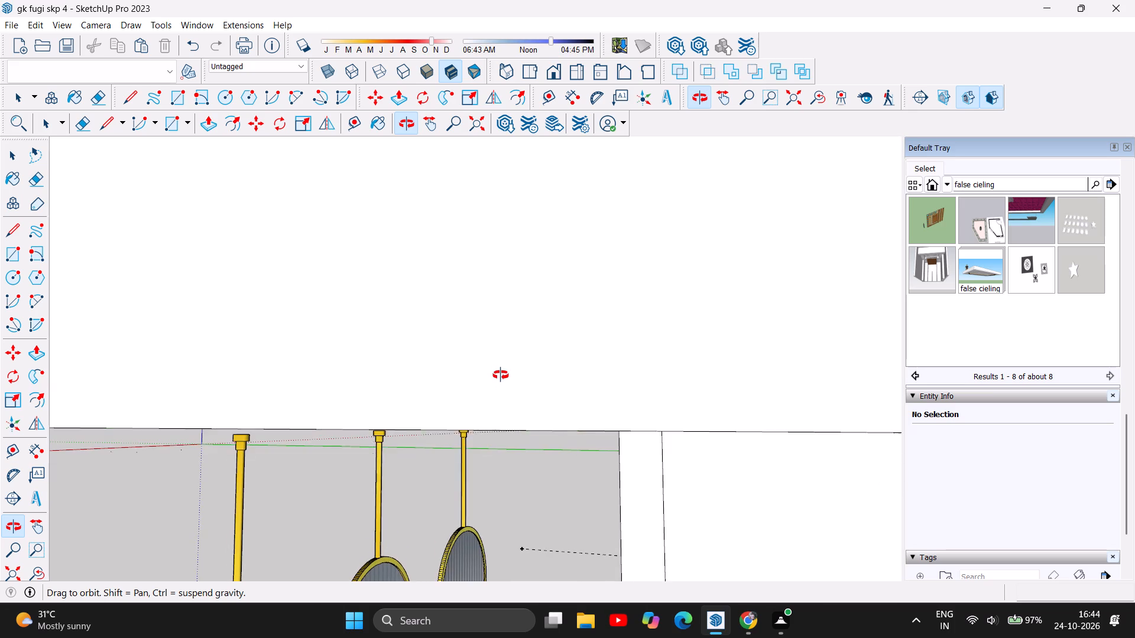
Examine the hanging mirror divider, the upper walls and the dining area's front edge from outside and from below.
drag(504, 491, 347, 554)
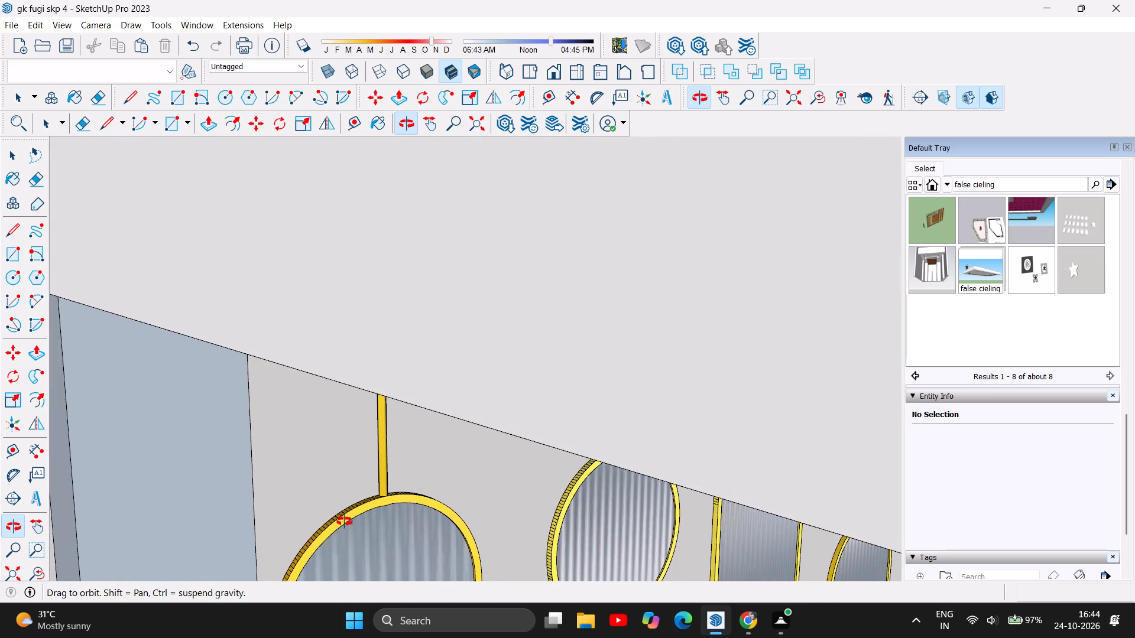
scroll(347, 519, down, 14)
scroll(347, 518, down, 7)
drag(298, 528, 338, 528)
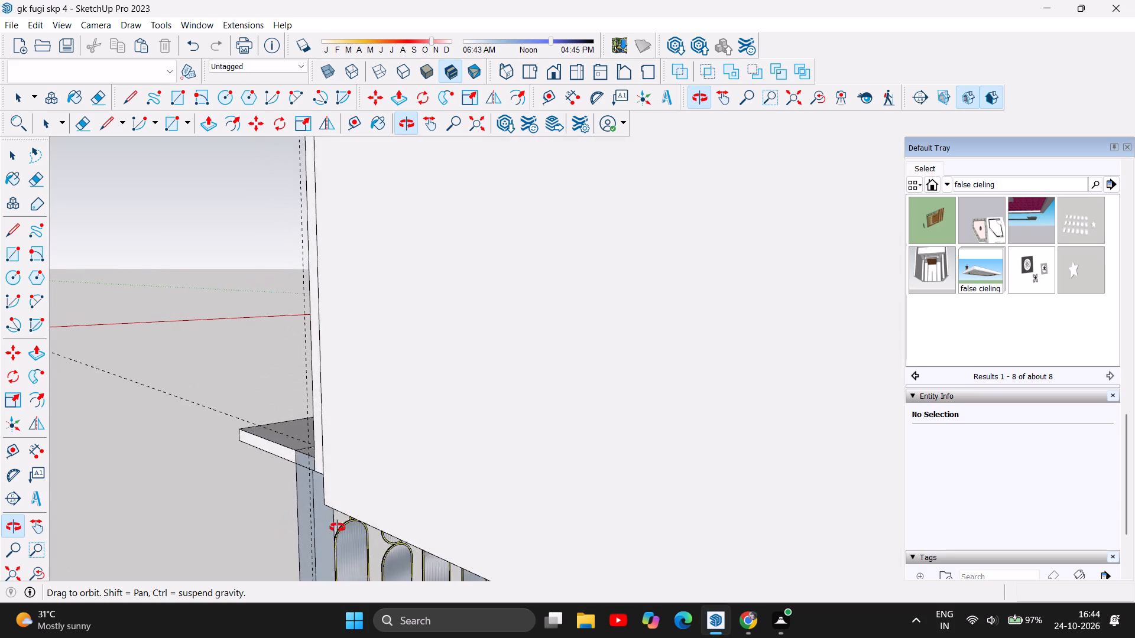
drag(338, 528, 775, 391)
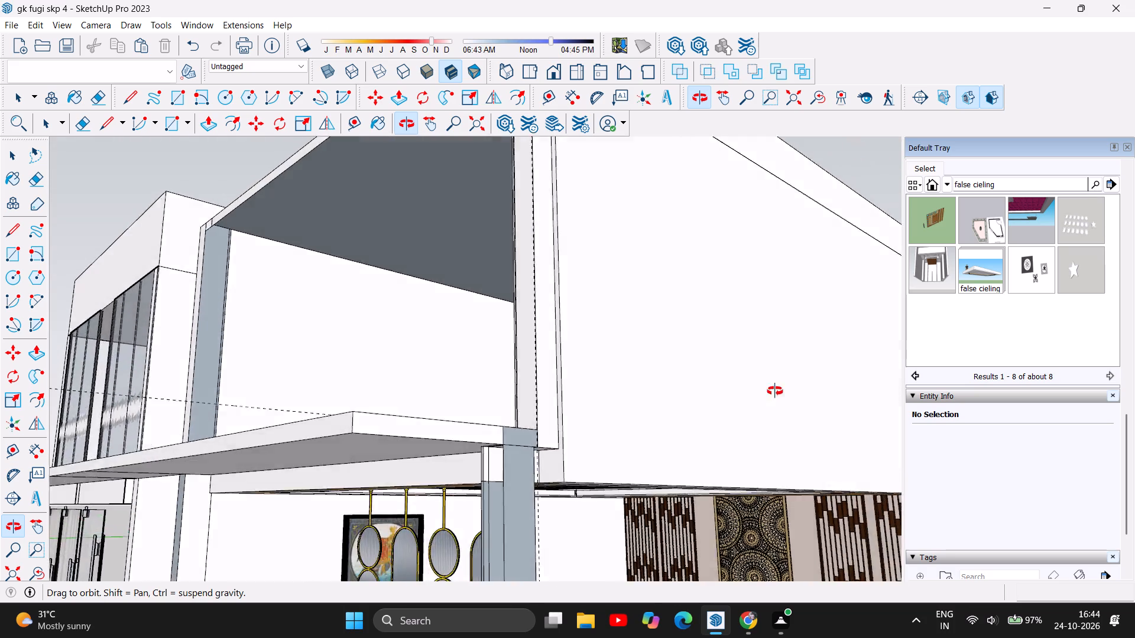
drag(775, 391, 744, 335)
drag(659, 442, 546, 343)
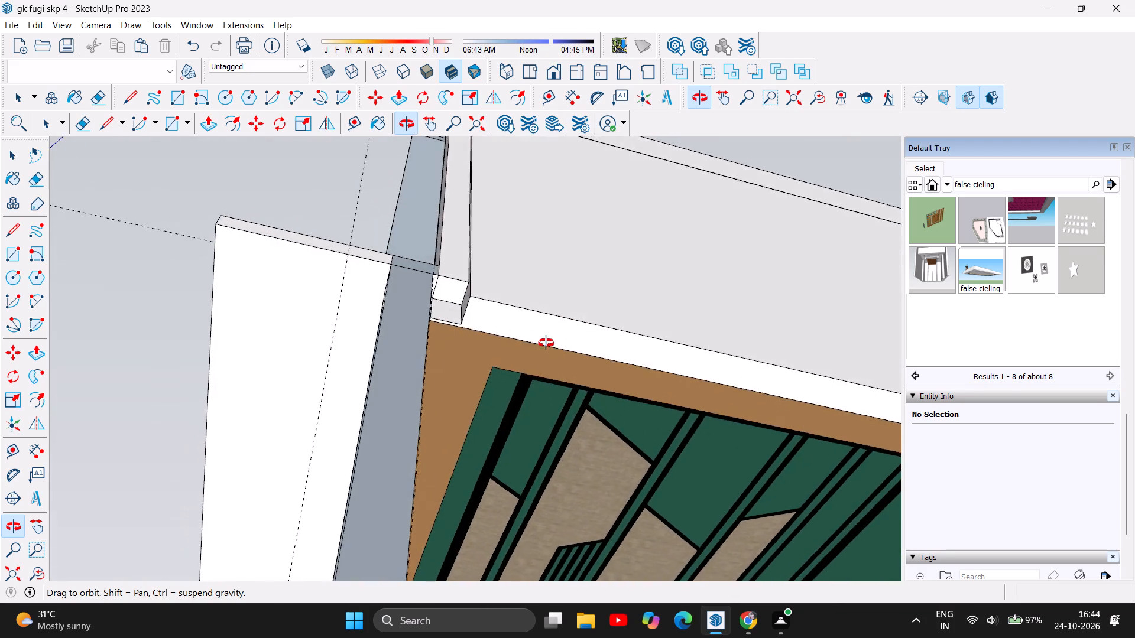
drag(546, 343, 307, 307)
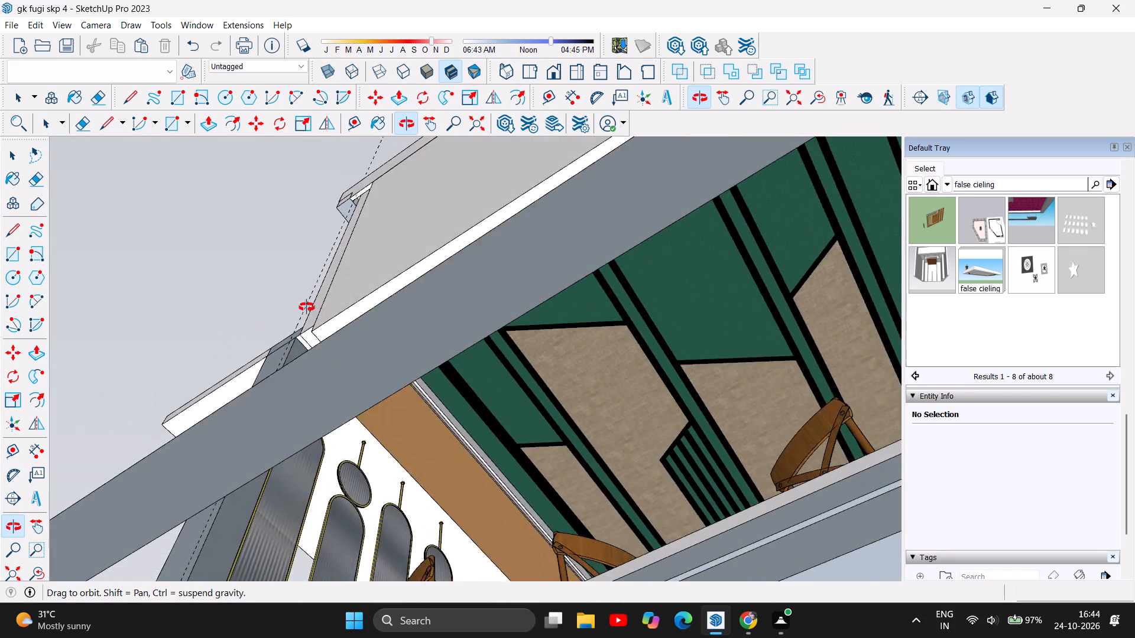
drag(307, 307, 122, 354)
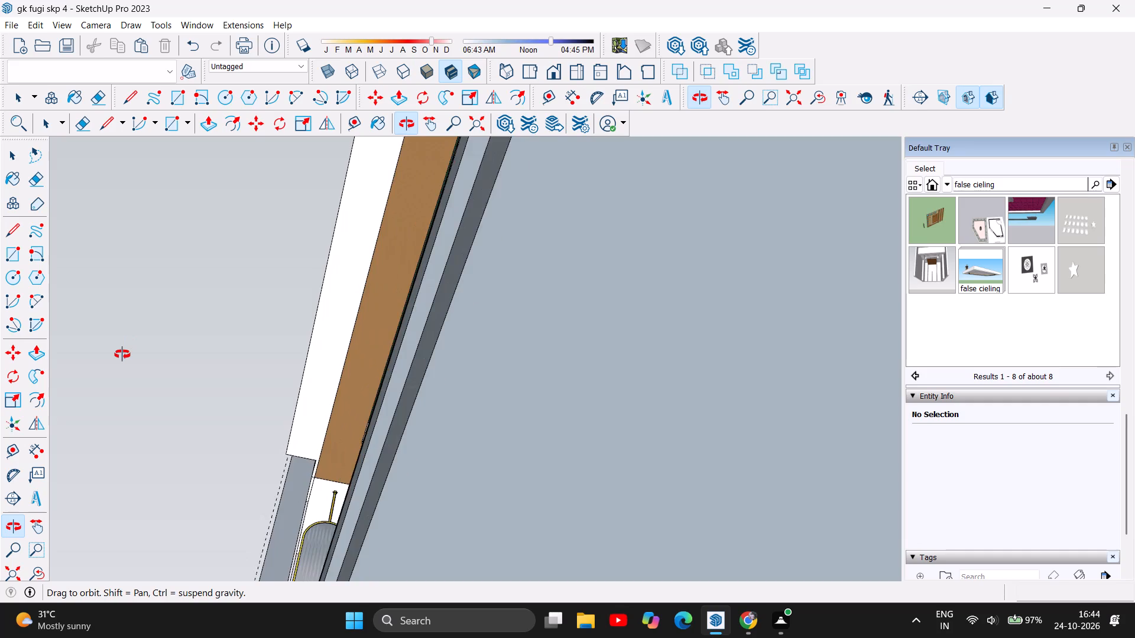
drag(122, 354, 141, 363)
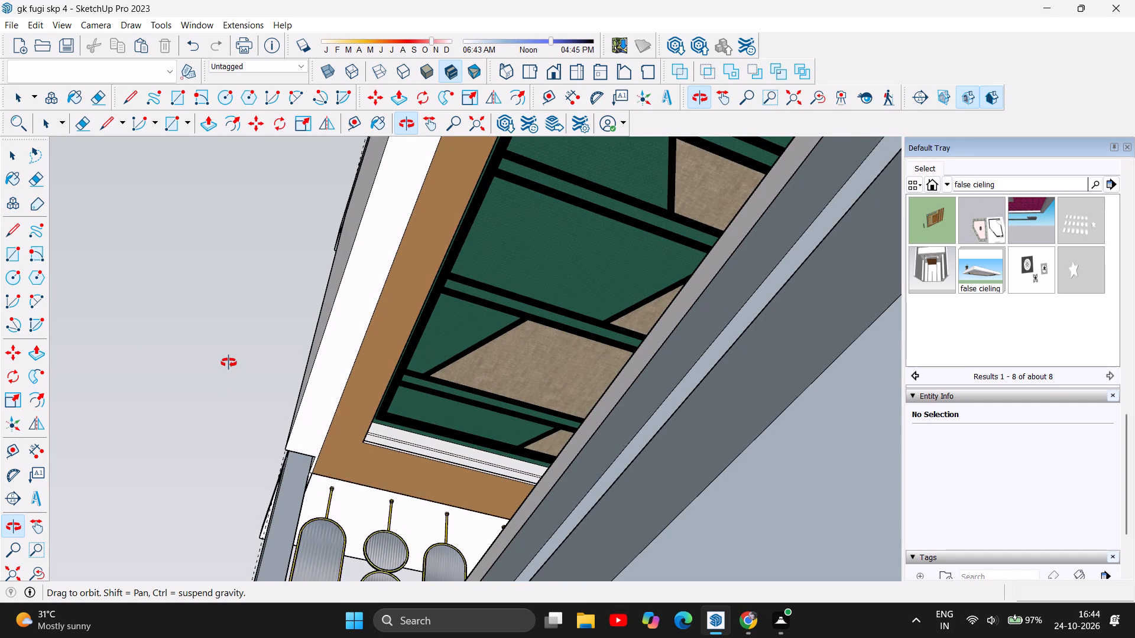
Push/Pull the narrow front face of the dining floor slab's edge outward 4 5/16" and then another 10".
scroll(229, 363, down, 4)
drag(439, 489, 429, 510)
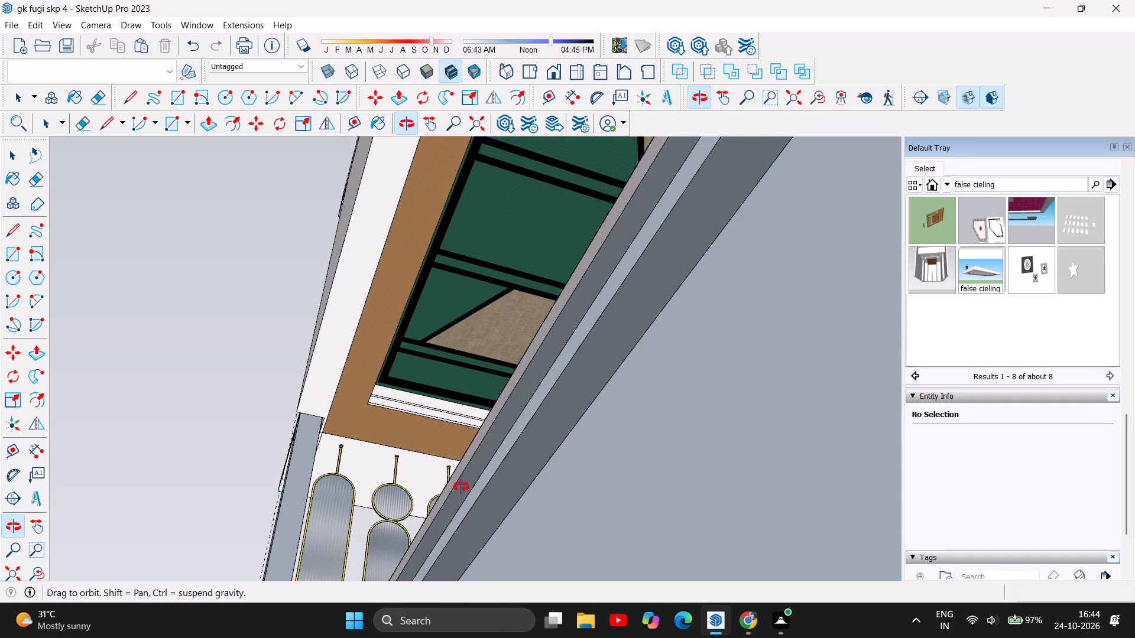
click(200, 125)
drag(568, 412, 502, 409)
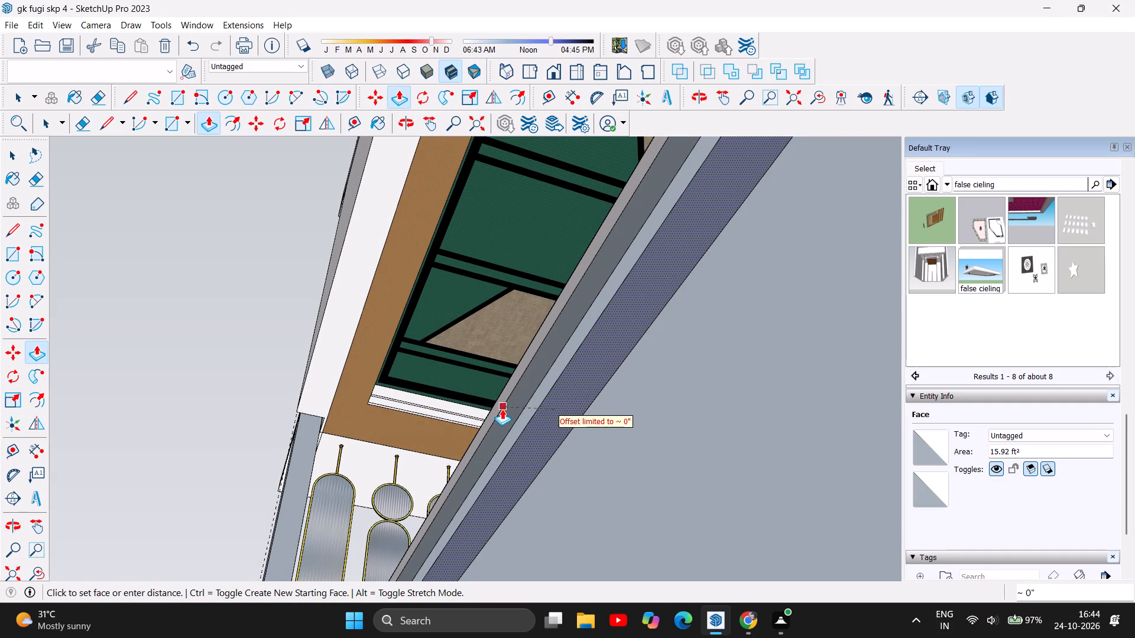
drag(502, 409, 500, 409)
drag(527, 382, 453, 390)
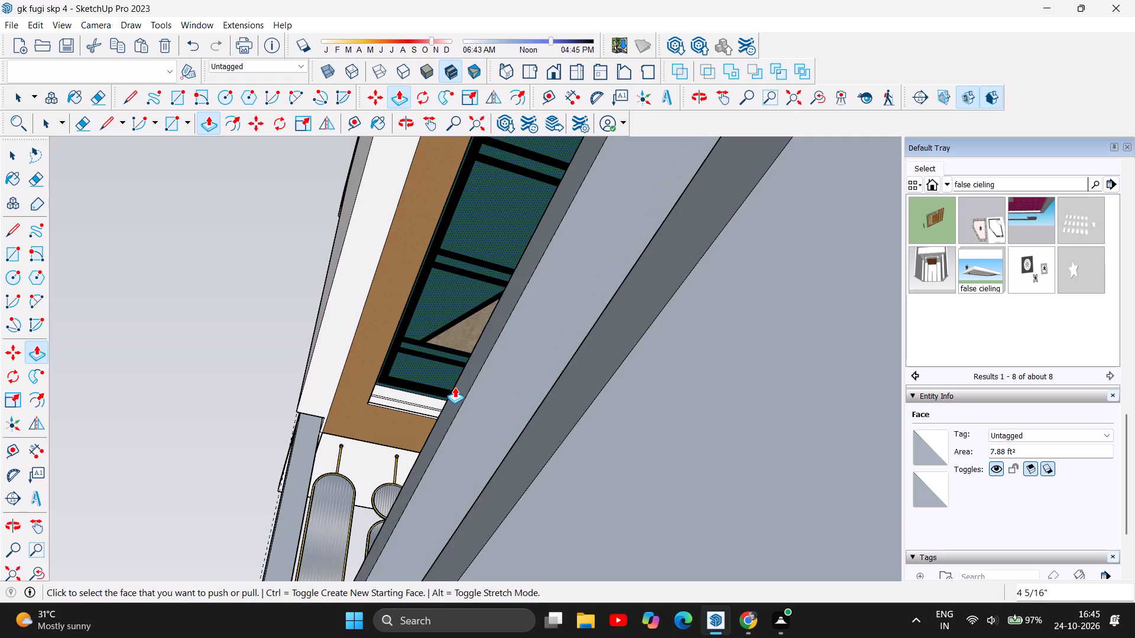
drag(457, 387, 376, 397)
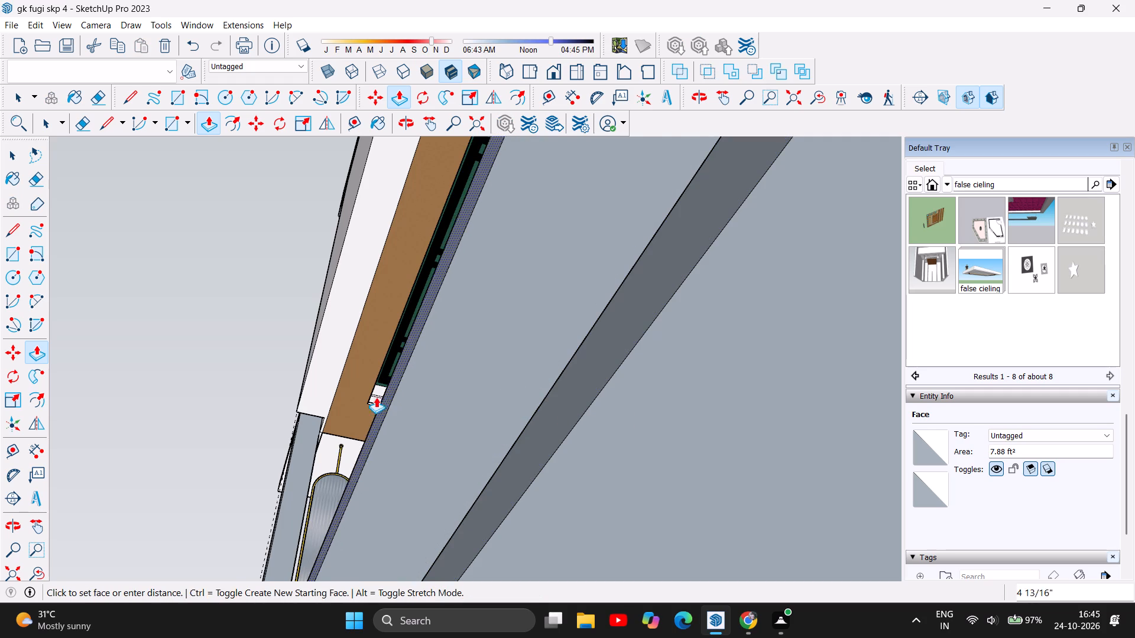
drag(376, 397, 314, 395)
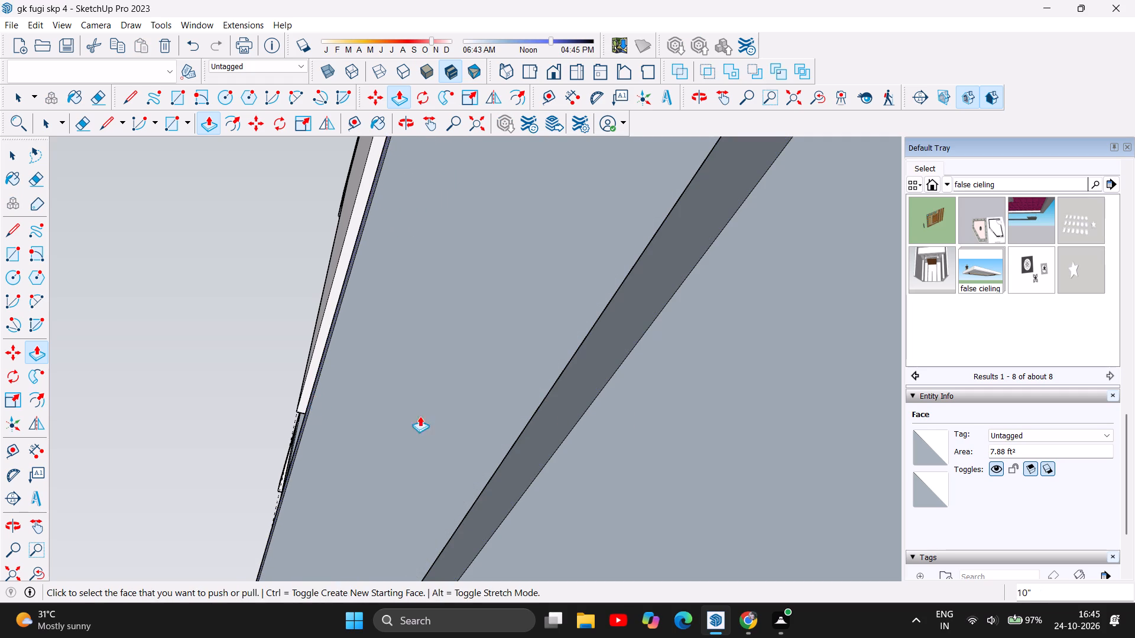
drag(533, 441, 441, 437)
drag(567, 445, 518, 441)
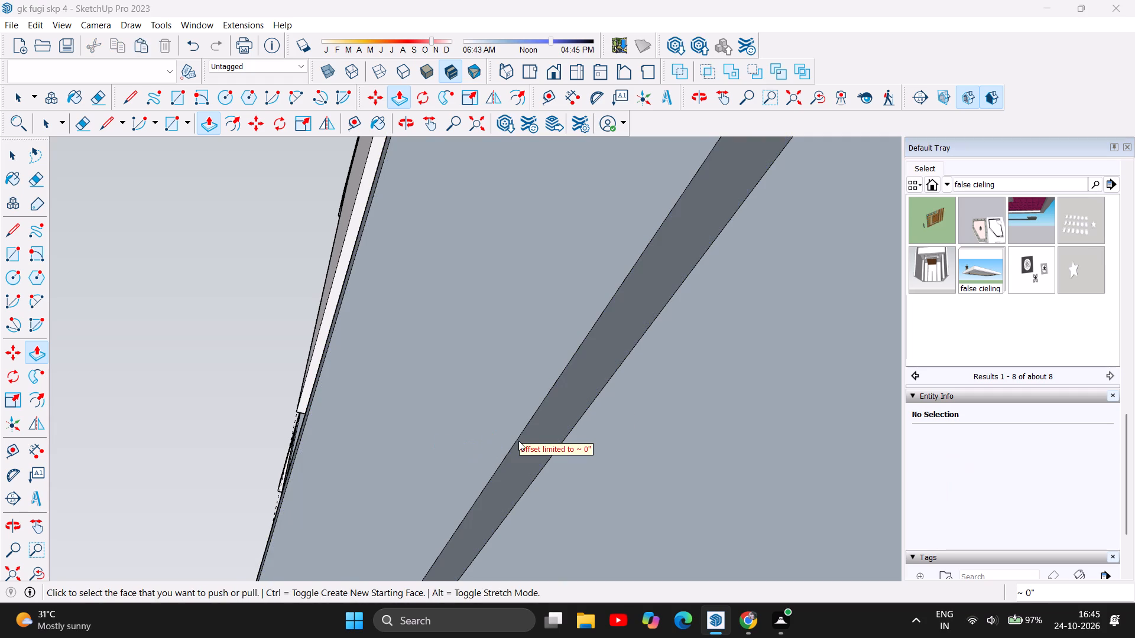
drag(518, 441, 453, 442)
Examine the ledge along the dining floor's front edge and its alignment with the column and neighbouring walls.
click(410, 125)
drag(317, 379, 354, 398)
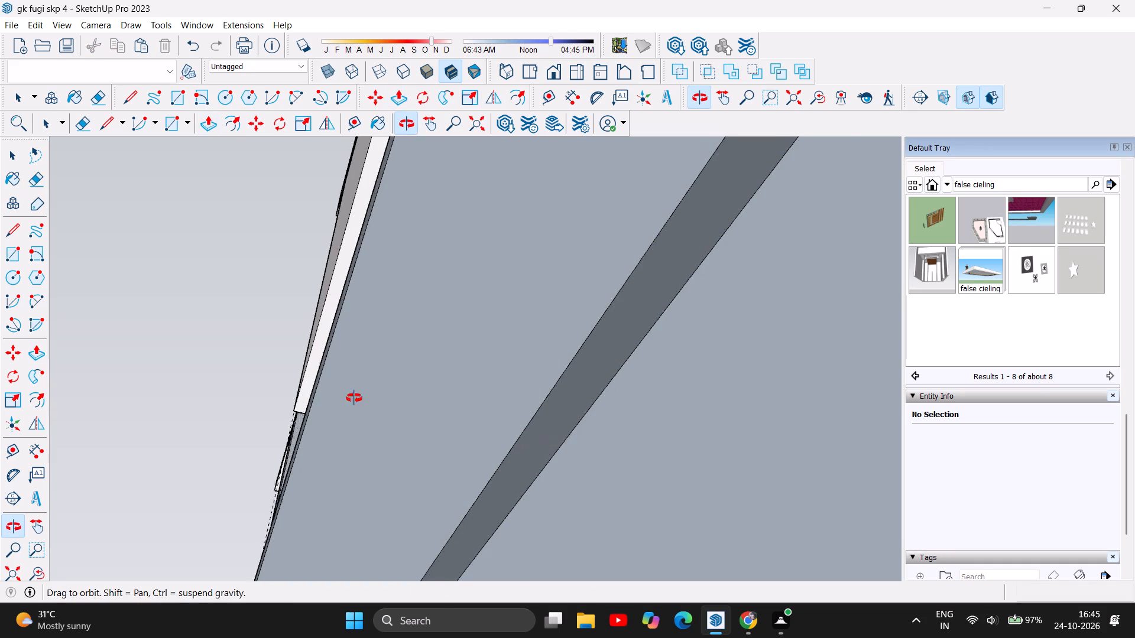
drag(354, 398, 338, 623)
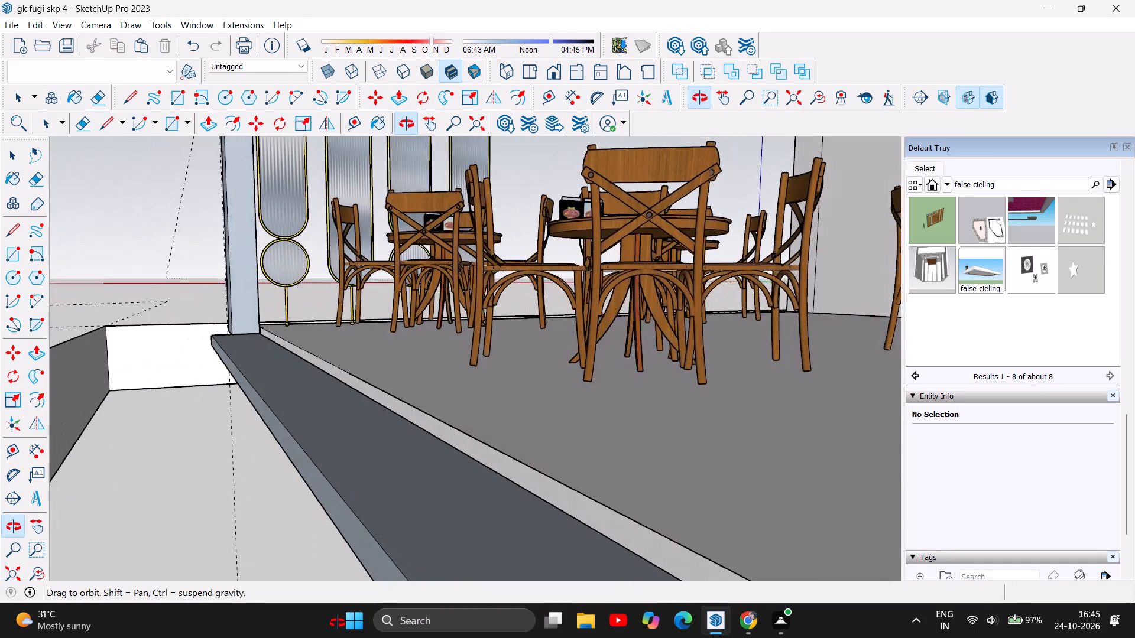
drag(338, 623, 267, 604)
scroll(344, 343, down, 4)
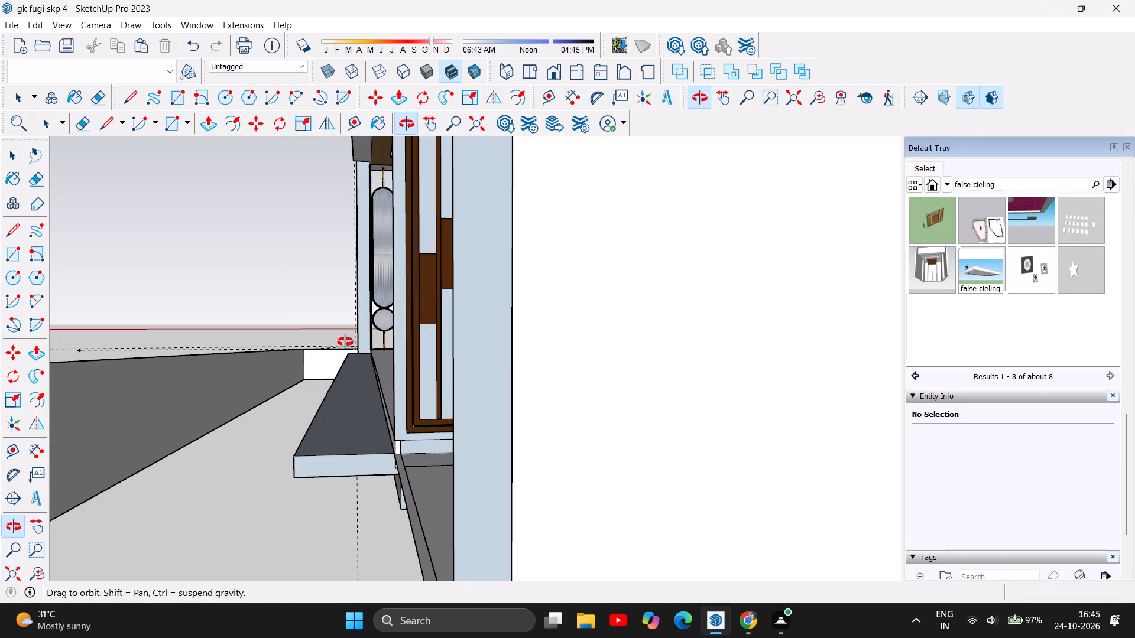
scroll(364, 331, down, 3)
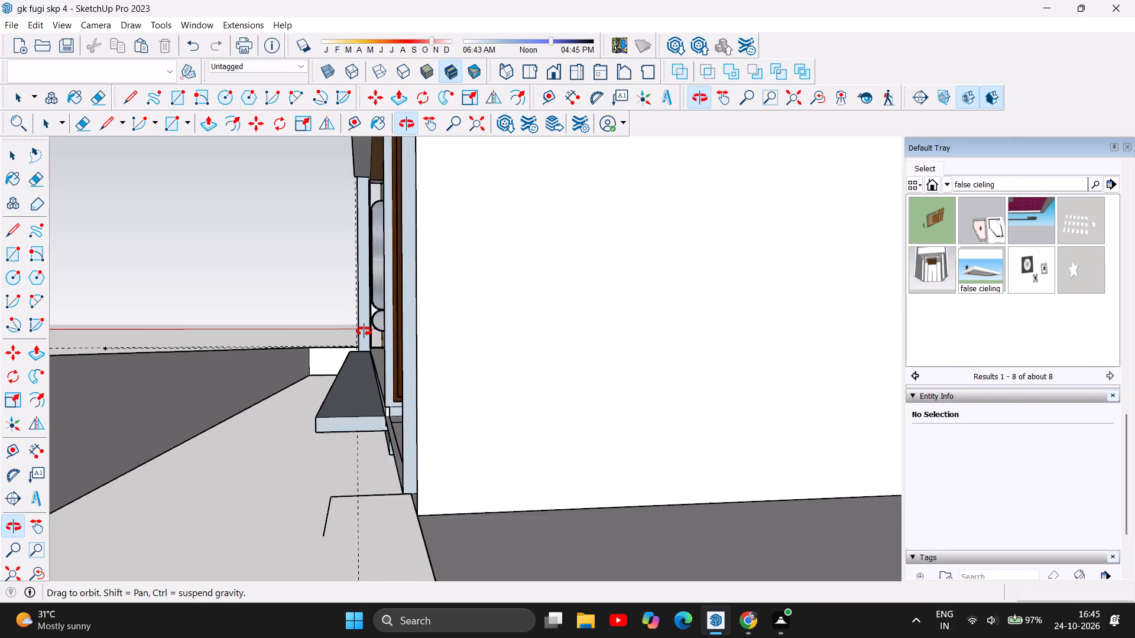
scroll(364, 331, down, 3)
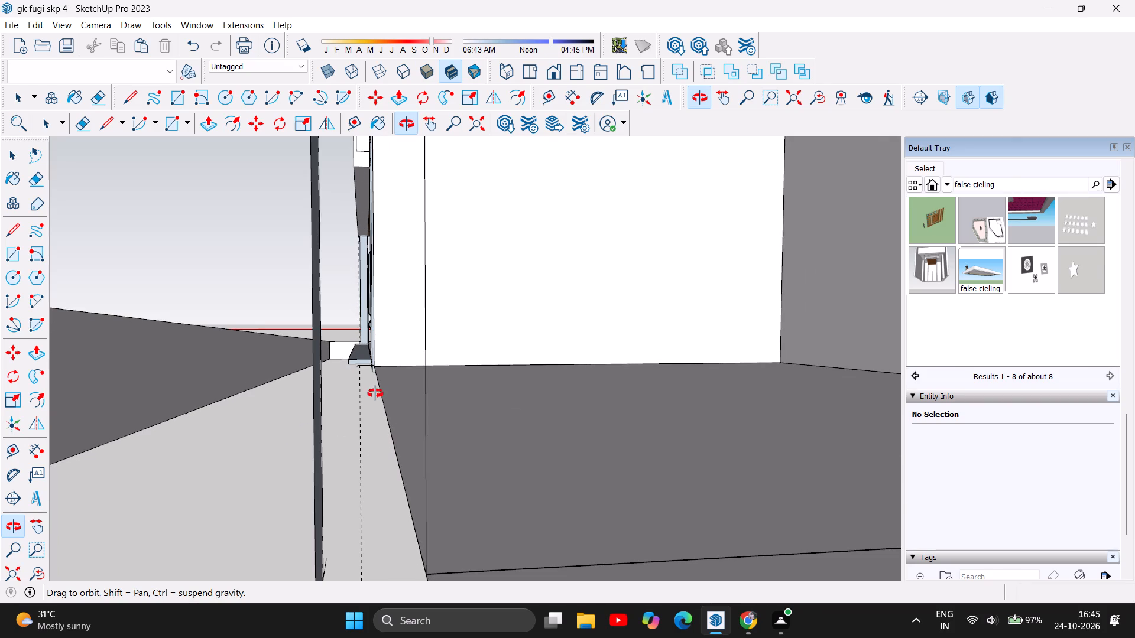
scroll(367, 375, up, 6)
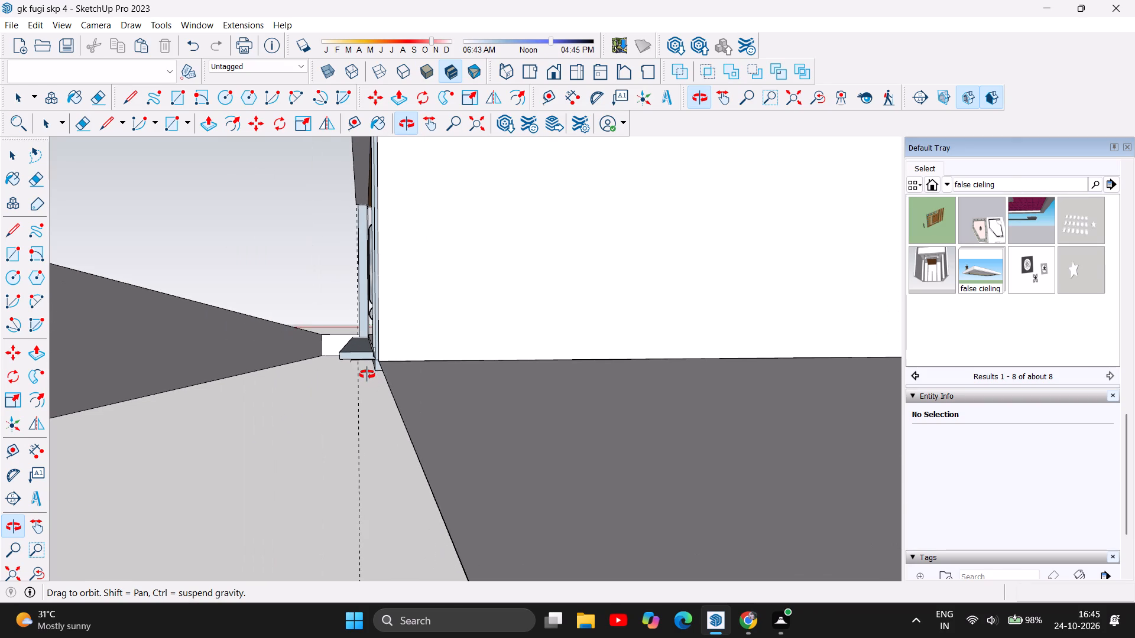
scroll(372, 297, up, 1)
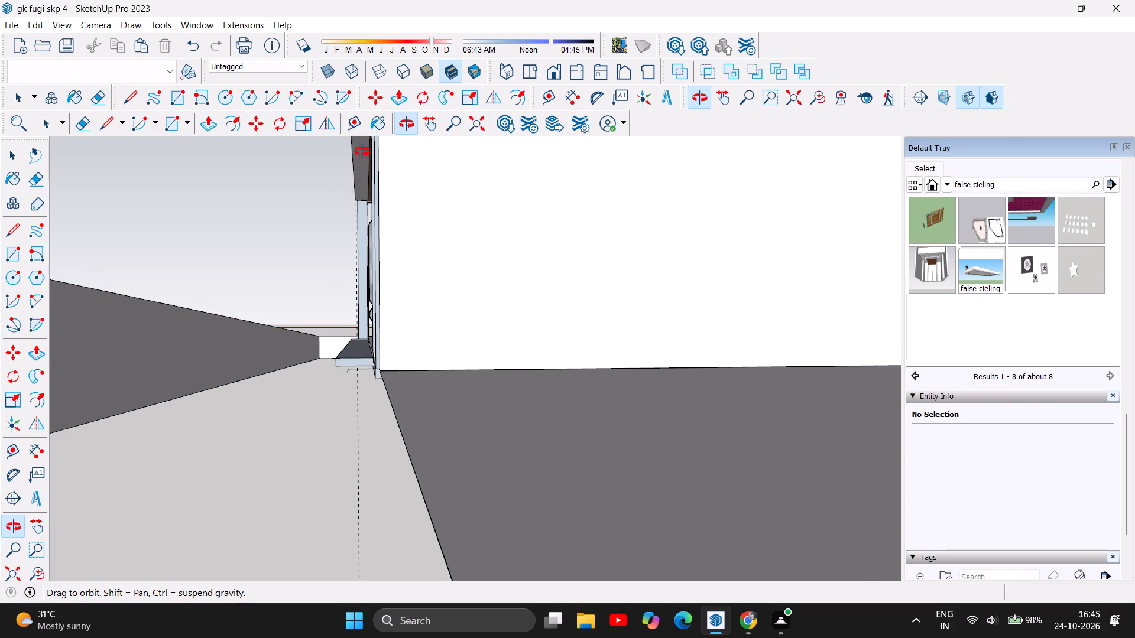
Push/Pull the narrow face of the column at the far end of the dining front about 3 11/16", then about 5 5/16".
click(207, 128)
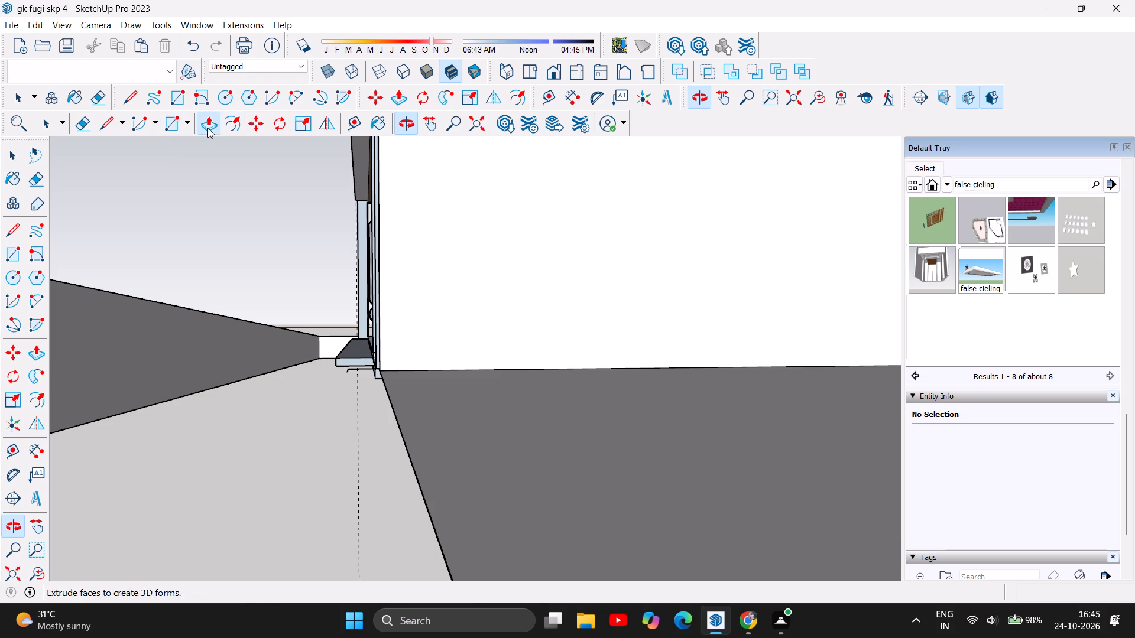
drag(367, 237, 351, 255)
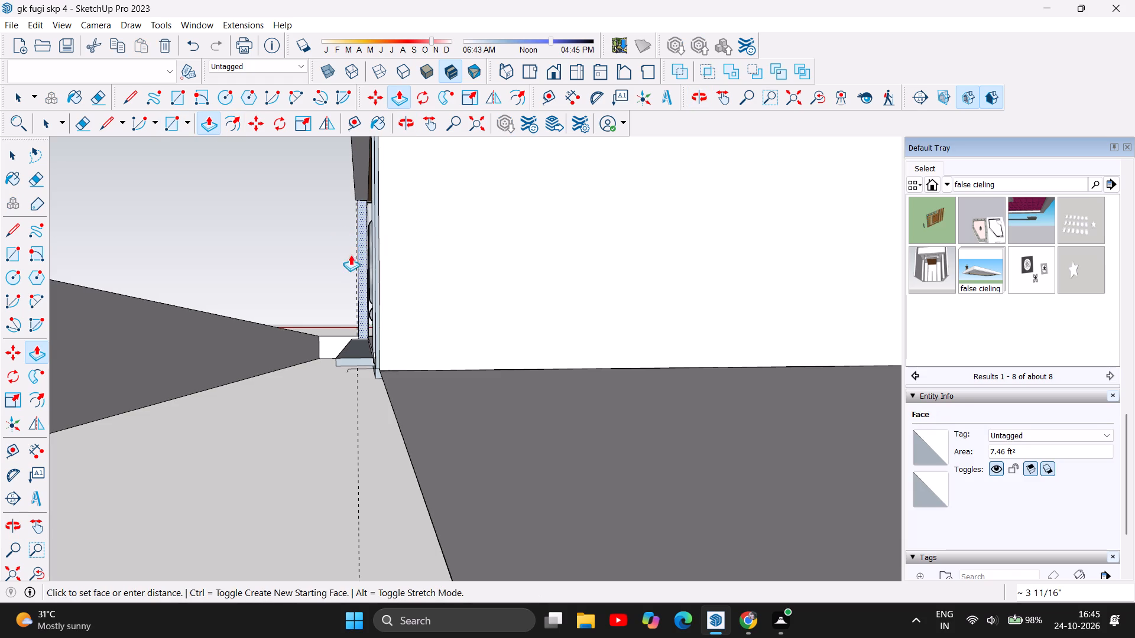
drag(351, 255, 328, 282)
scroll(362, 234, up, 2)
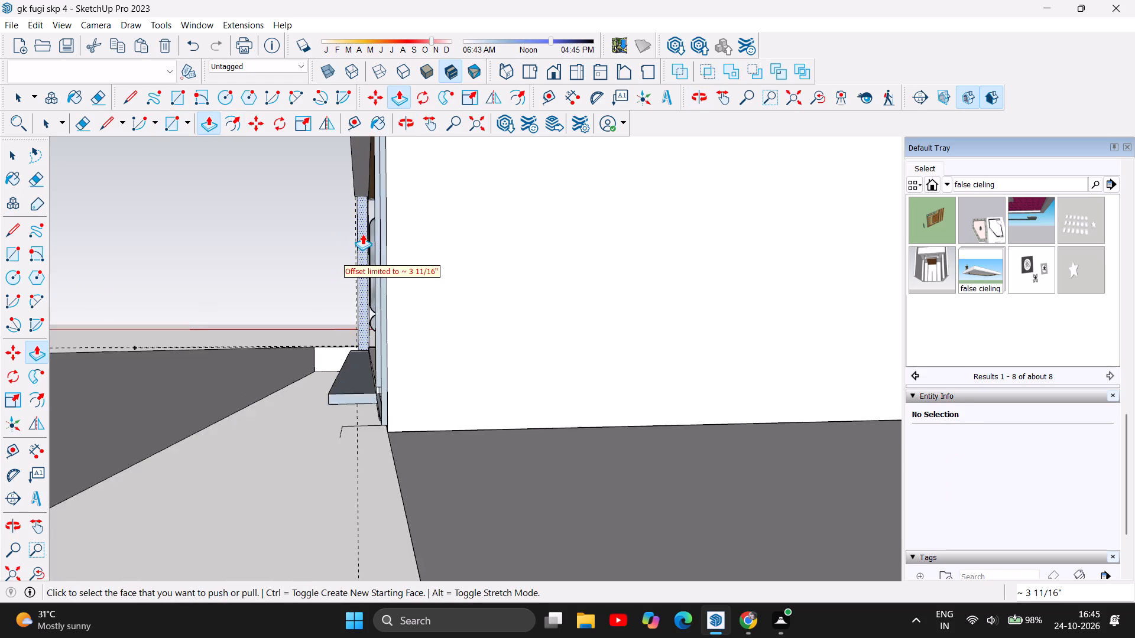
scroll(362, 234, up, 3)
drag(362, 234, 310, 250)
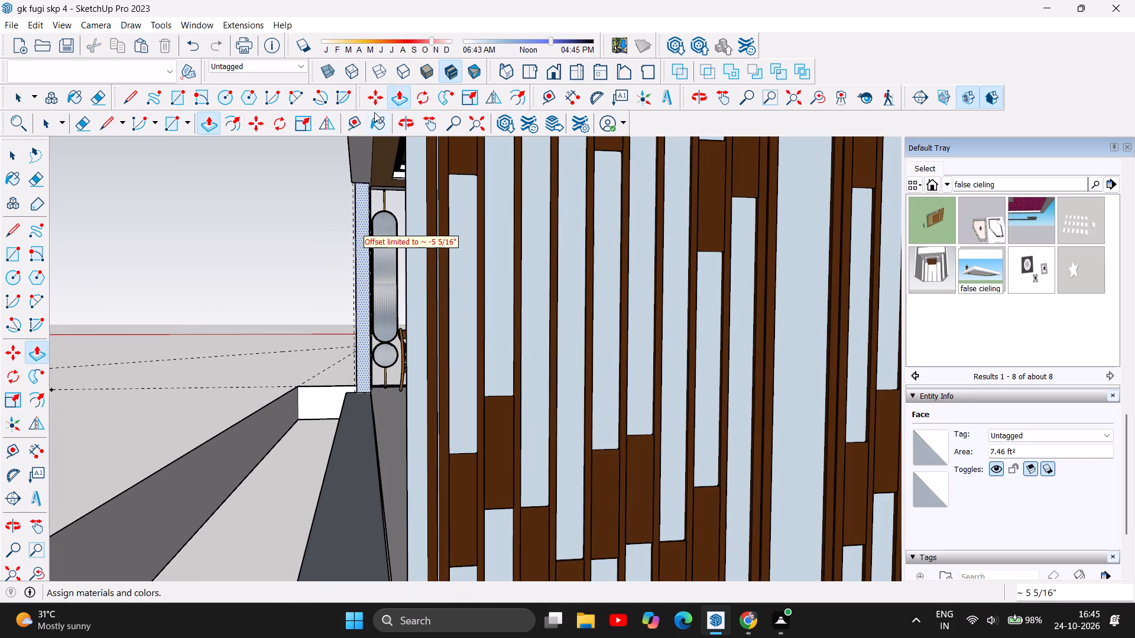
Push/Pull the underside of the beam above the dining front 11' 2 1/2" downward to form a full-height front wall.
drag(358, 141, 355, 373)
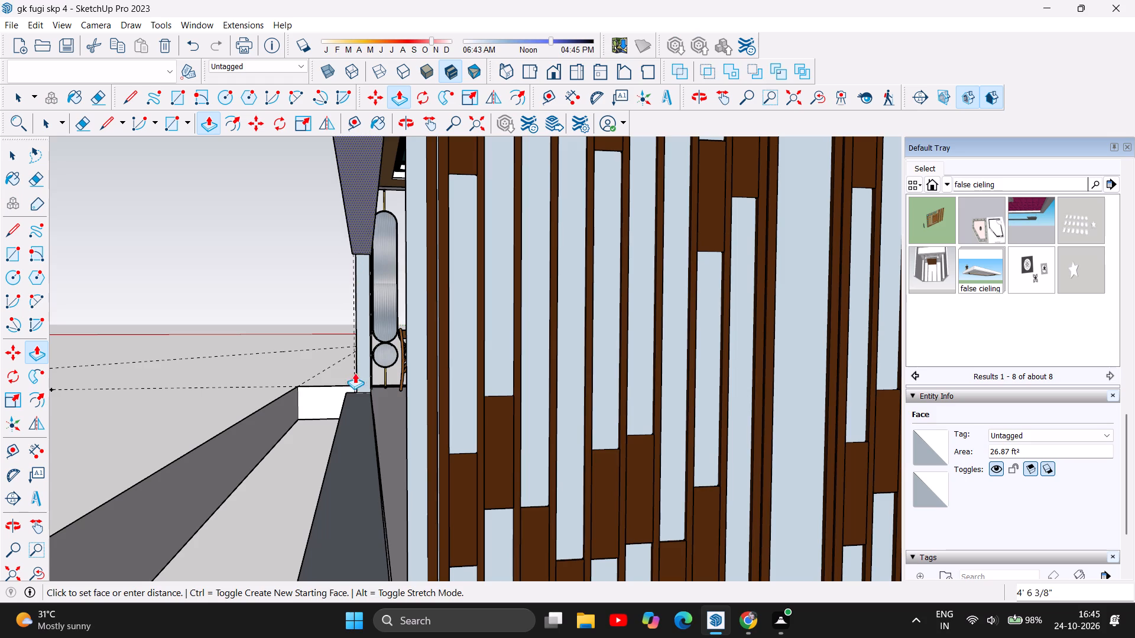
drag(355, 373, 352, 441)
Push/Pull the dining front wall's narrow end face beside the slatted screen opening about 5/8", then about 9 1/4" outward.
scroll(396, 422, down, 3)
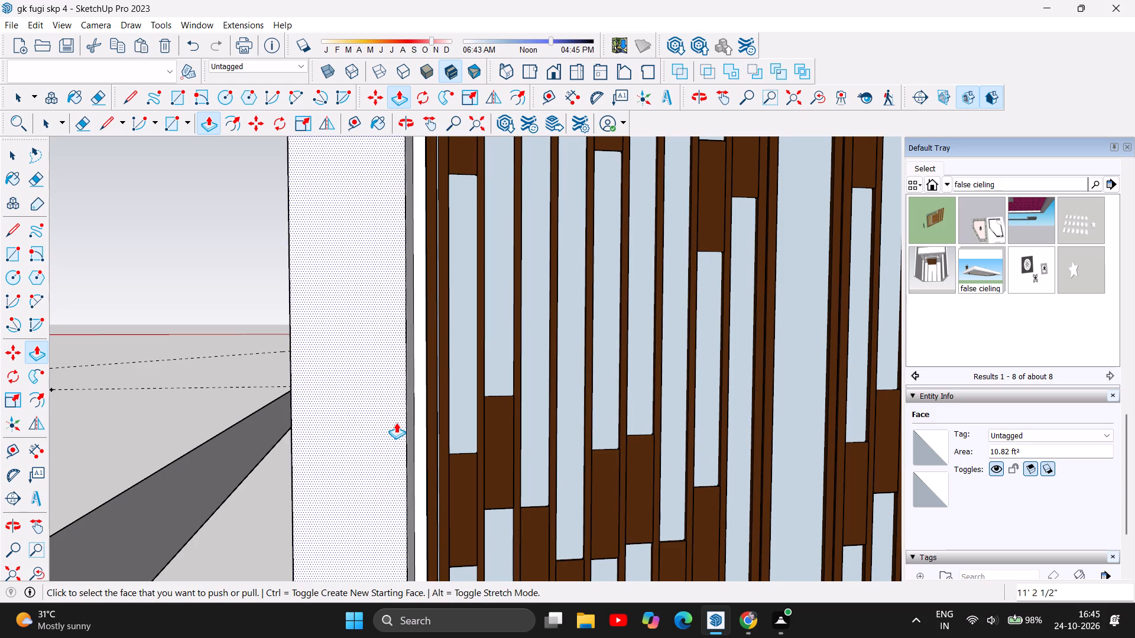
scroll(396, 422, down, 9)
scroll(437, 397, down, 7)
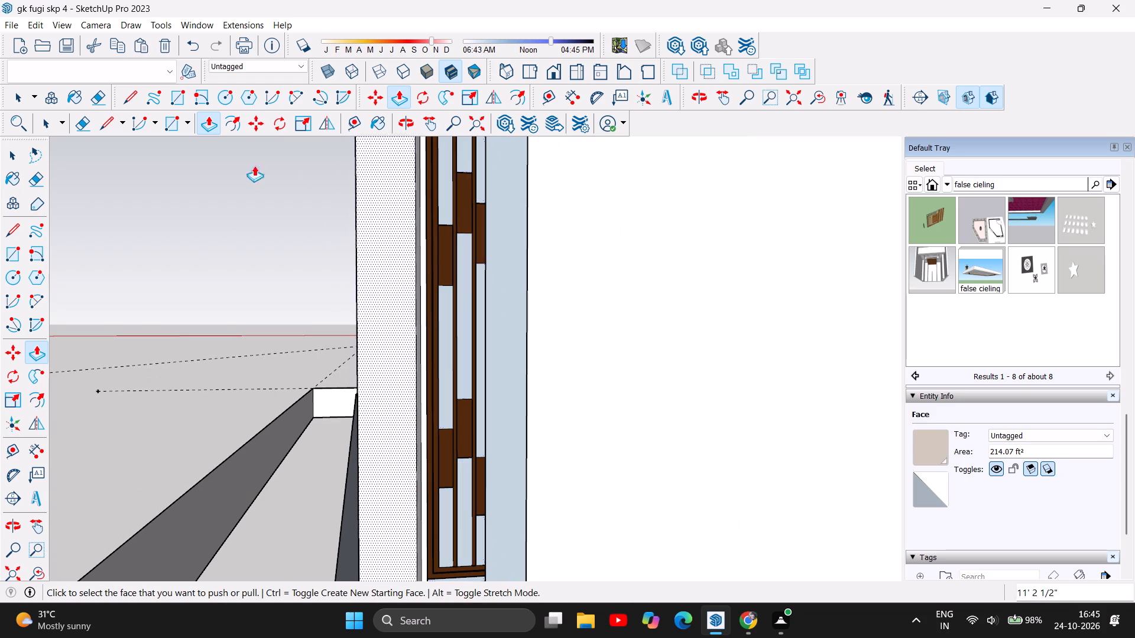
click(404, 124)
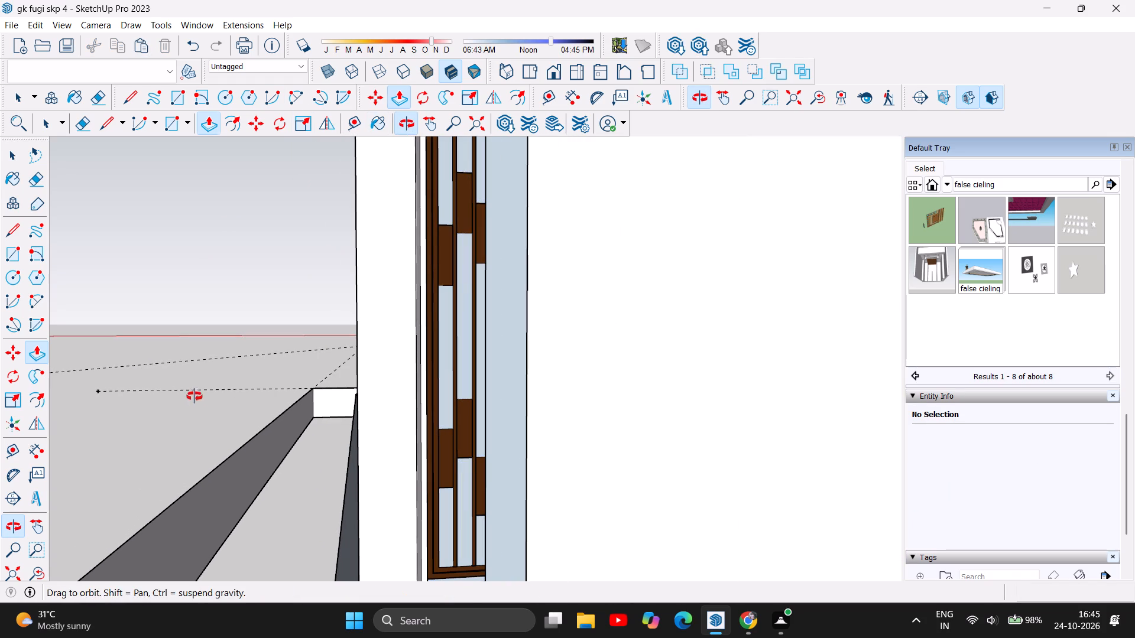
drag(203, 397, 360, 395)
scroll(376, 400, down, 4)
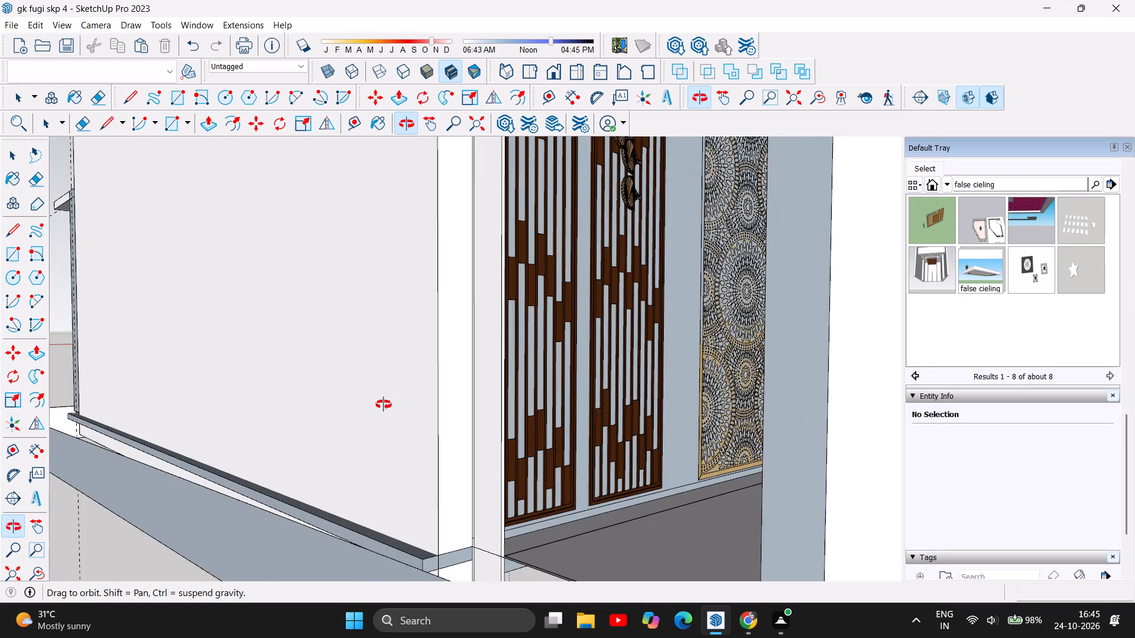
scroll(384, 405, down, 12)
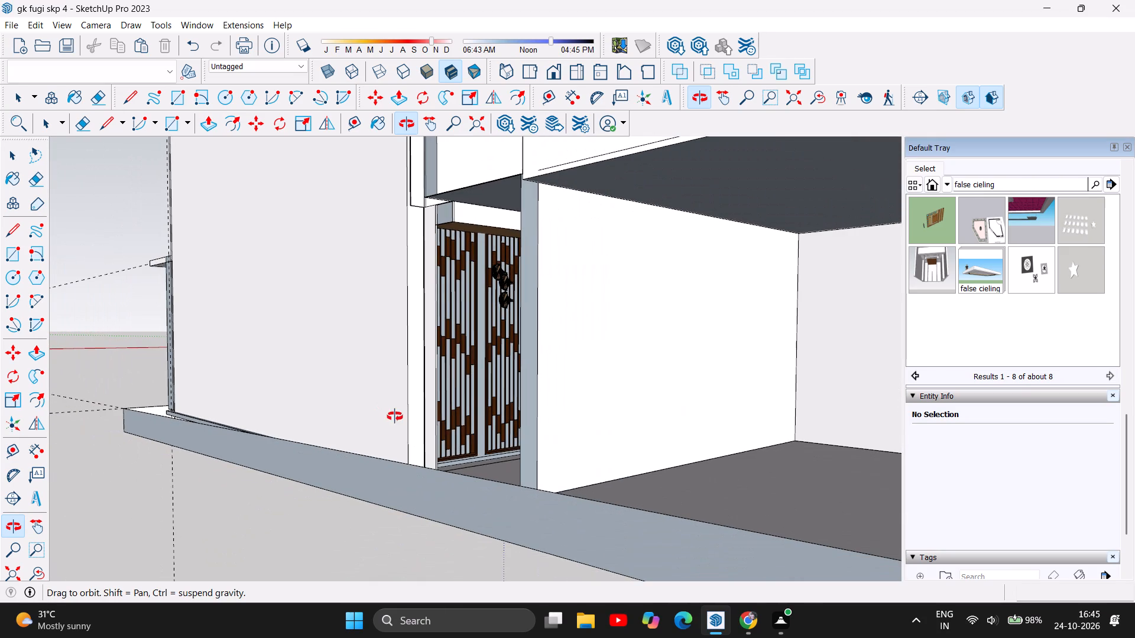
scroll(429, 364, up, 1)
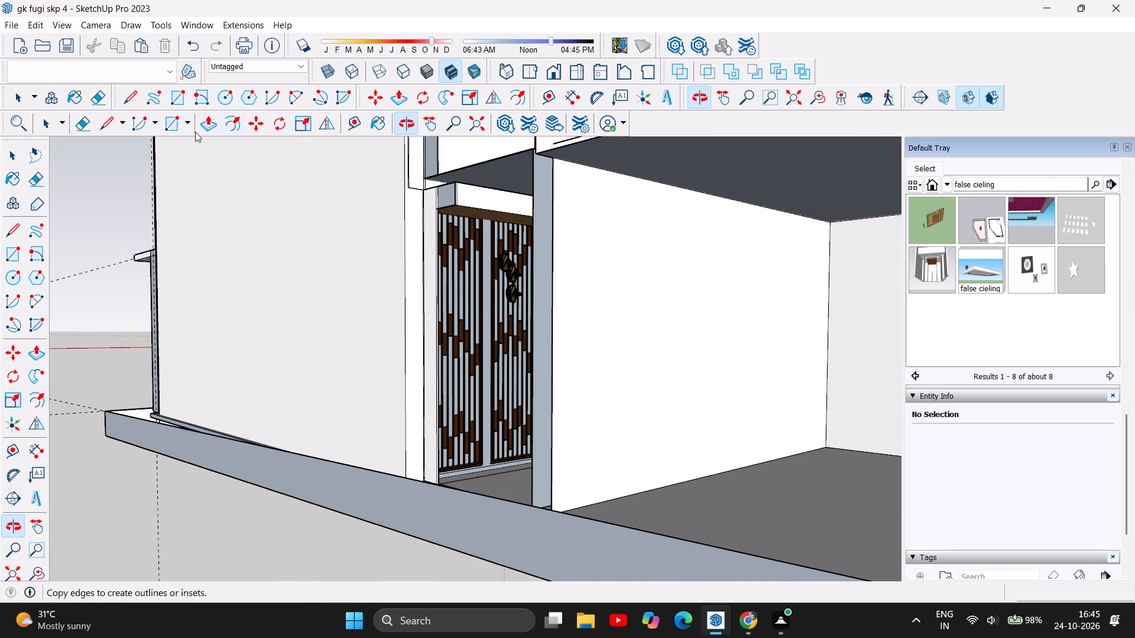
click(212, 124)
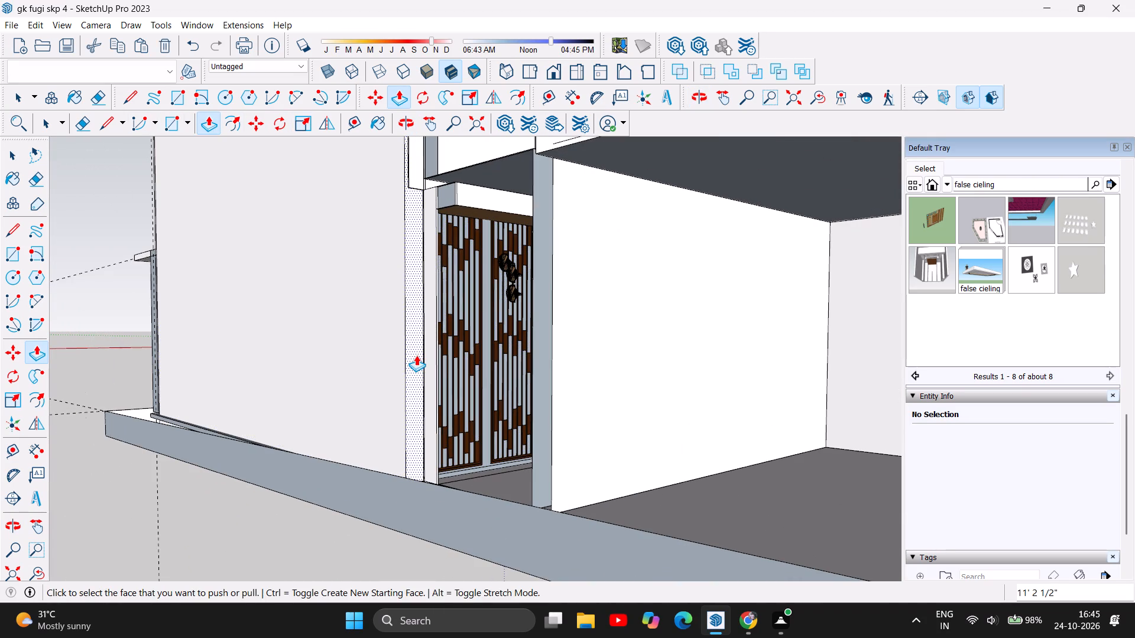
drag(416, 355, 536, 403)
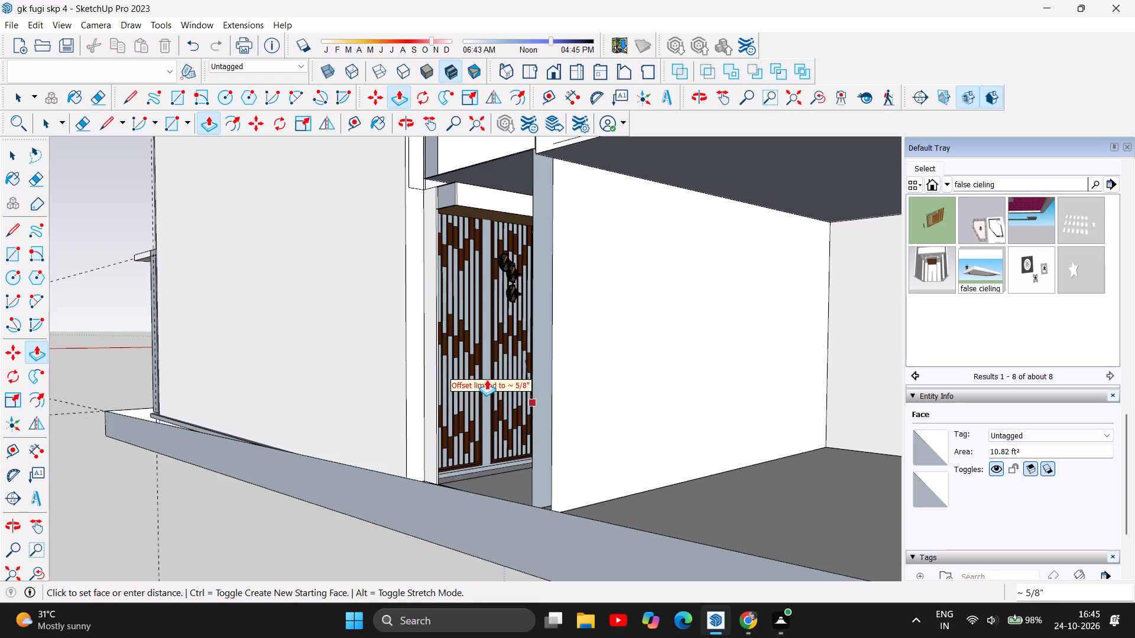
drag(409, 362, 471, 377)
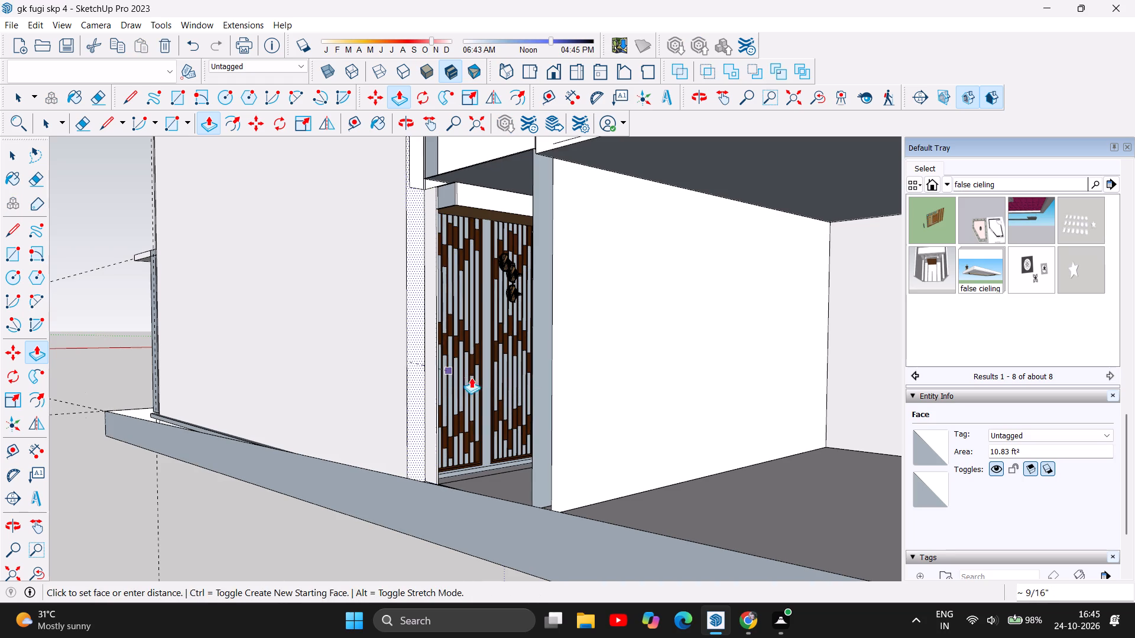
drag(471, 377, 539, 394)
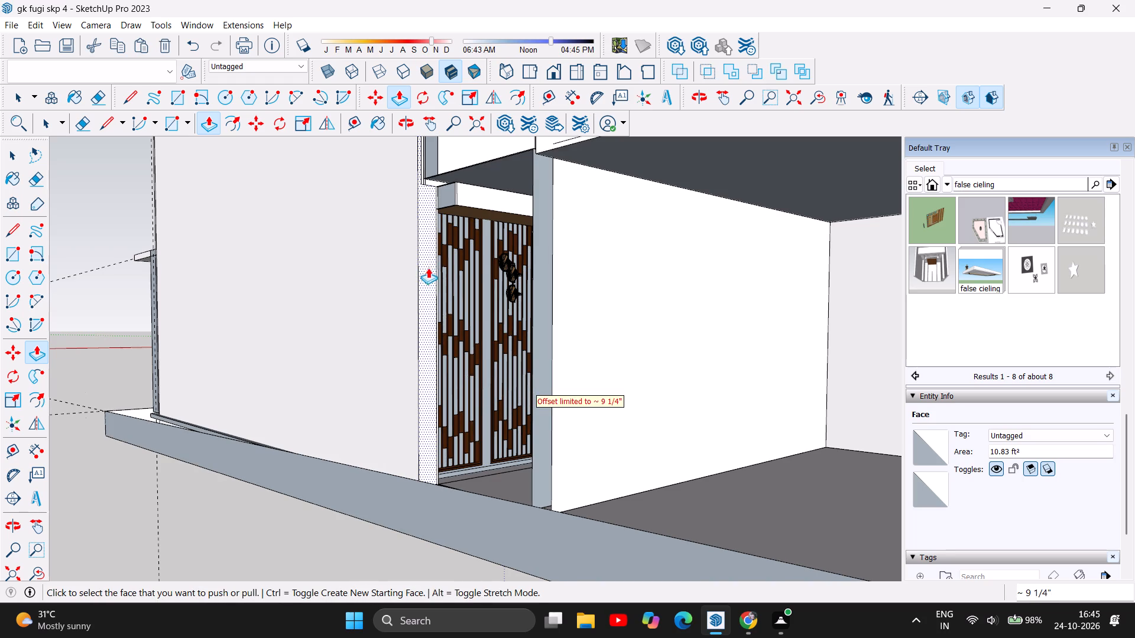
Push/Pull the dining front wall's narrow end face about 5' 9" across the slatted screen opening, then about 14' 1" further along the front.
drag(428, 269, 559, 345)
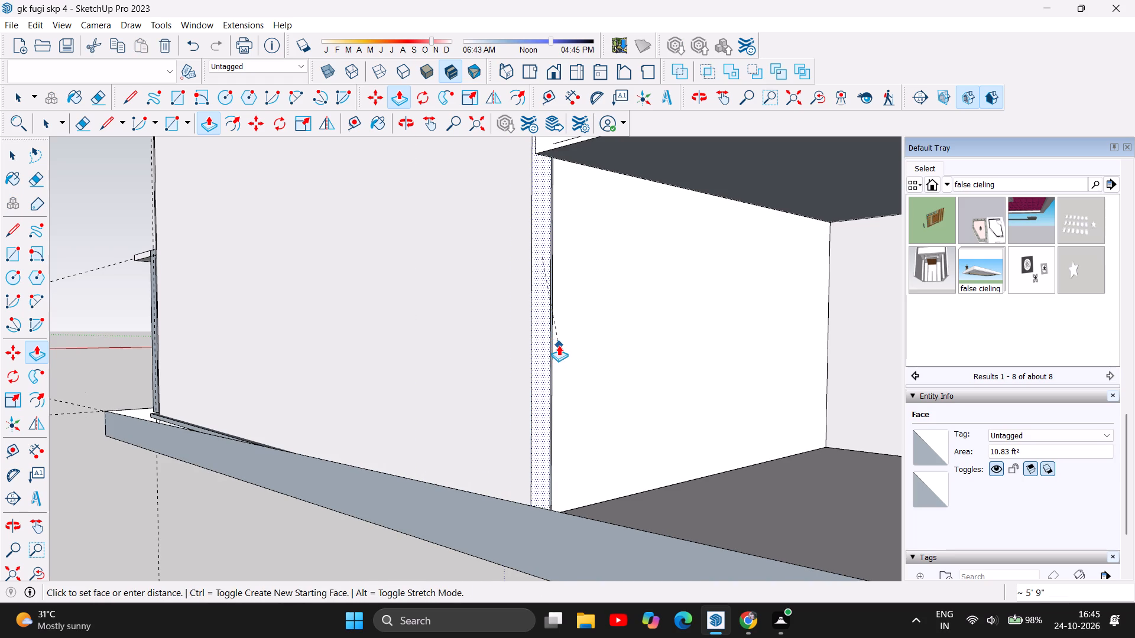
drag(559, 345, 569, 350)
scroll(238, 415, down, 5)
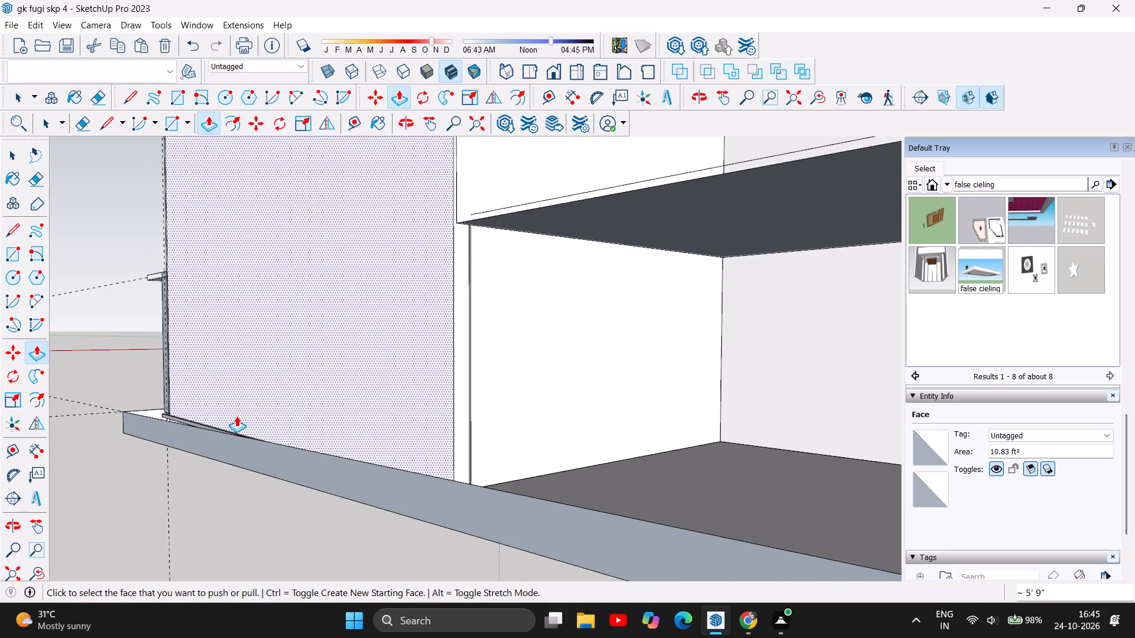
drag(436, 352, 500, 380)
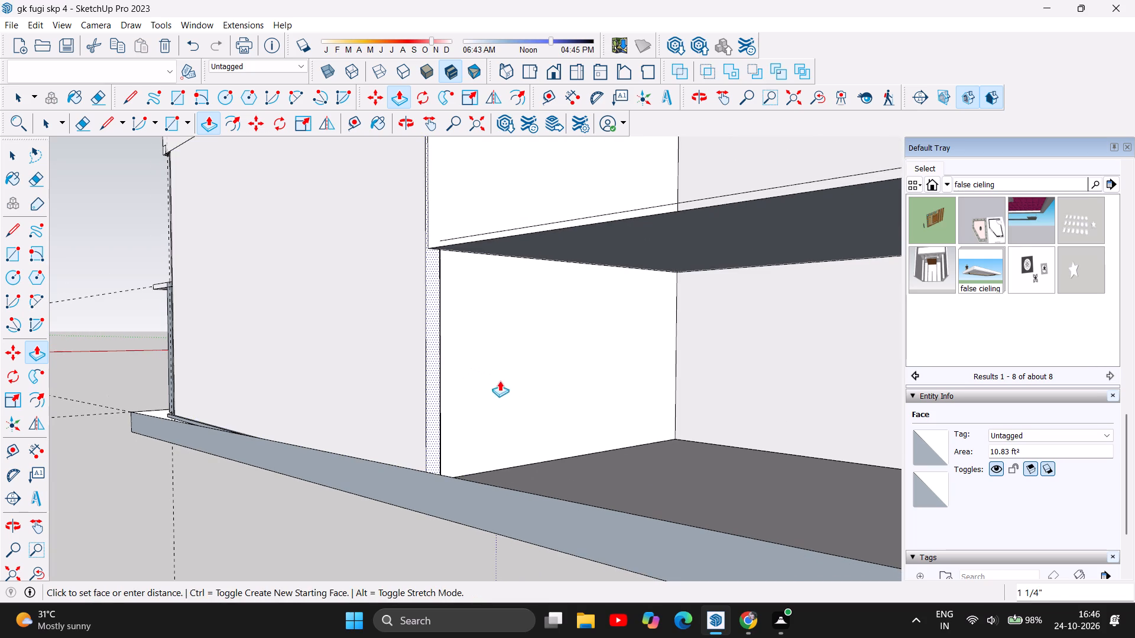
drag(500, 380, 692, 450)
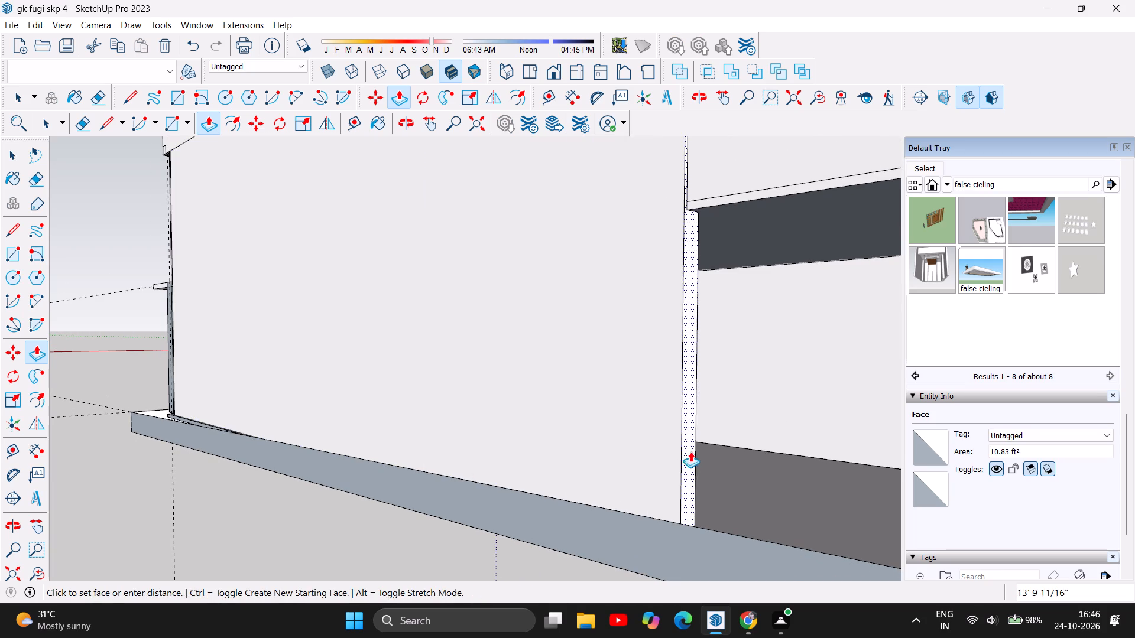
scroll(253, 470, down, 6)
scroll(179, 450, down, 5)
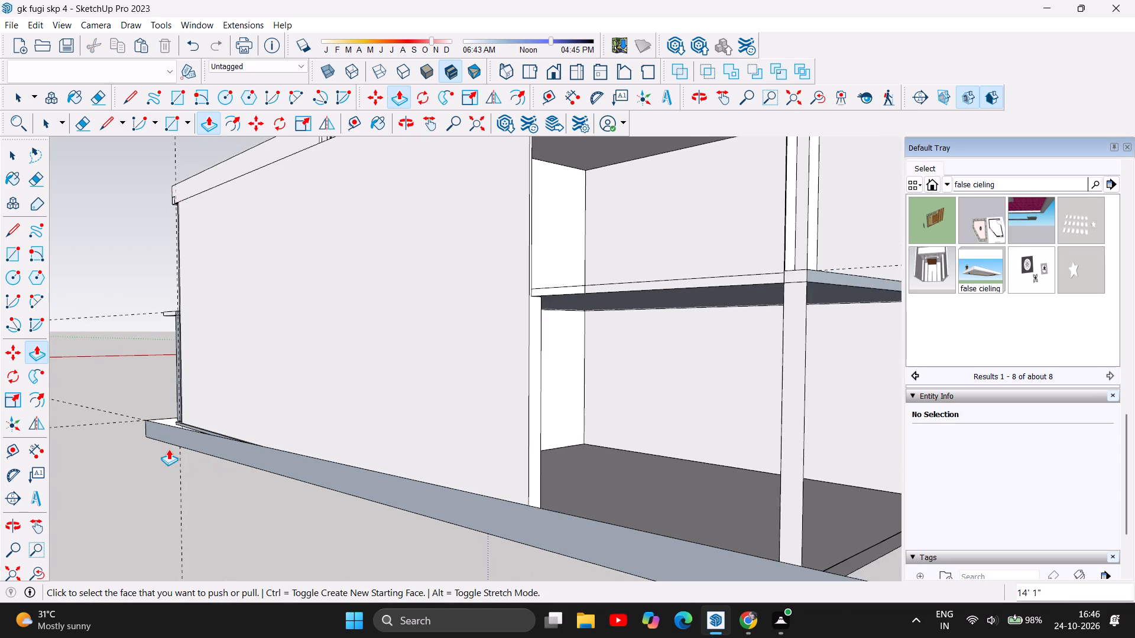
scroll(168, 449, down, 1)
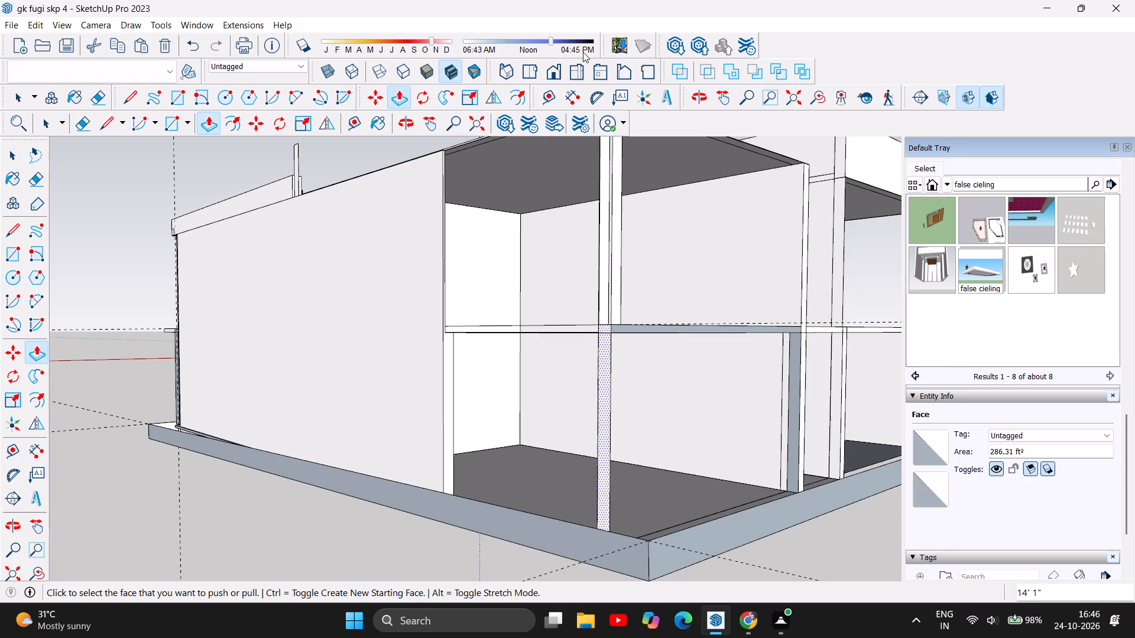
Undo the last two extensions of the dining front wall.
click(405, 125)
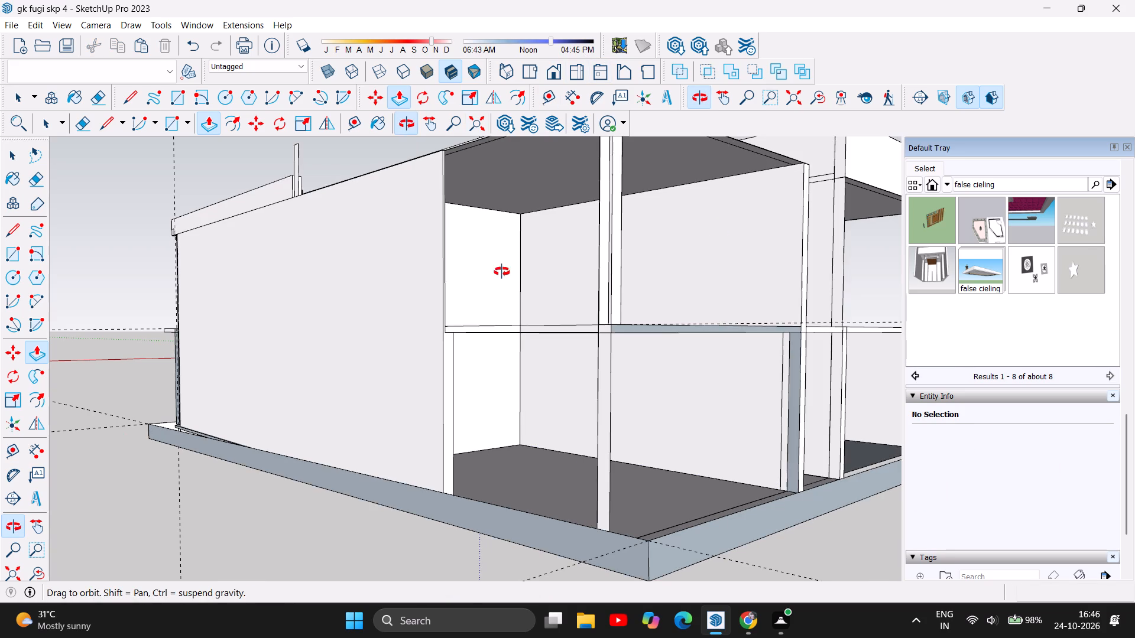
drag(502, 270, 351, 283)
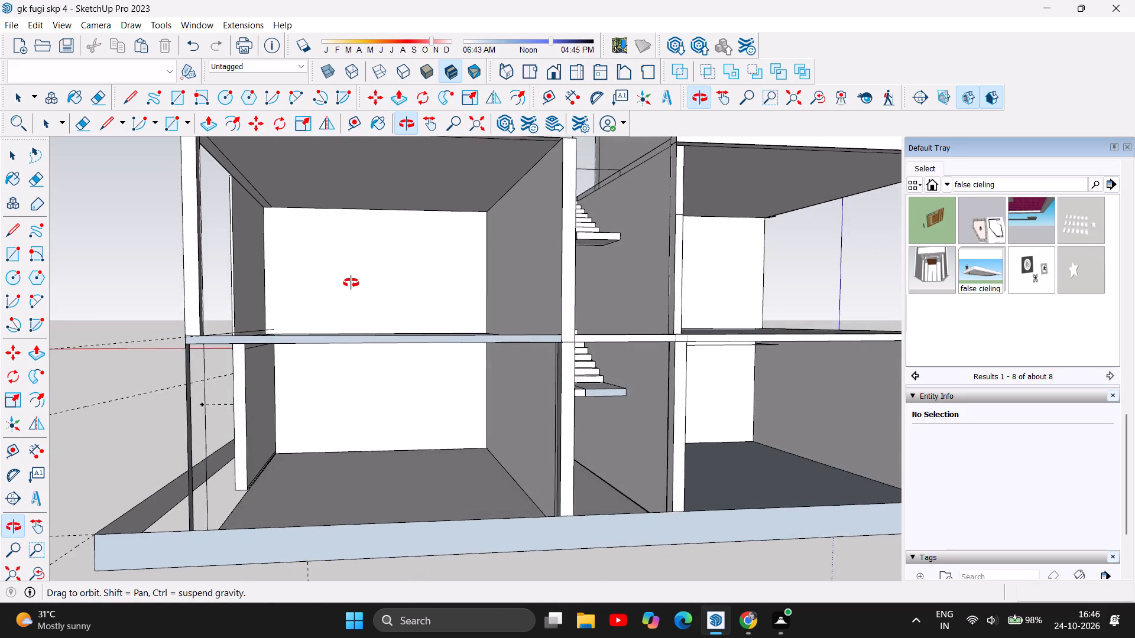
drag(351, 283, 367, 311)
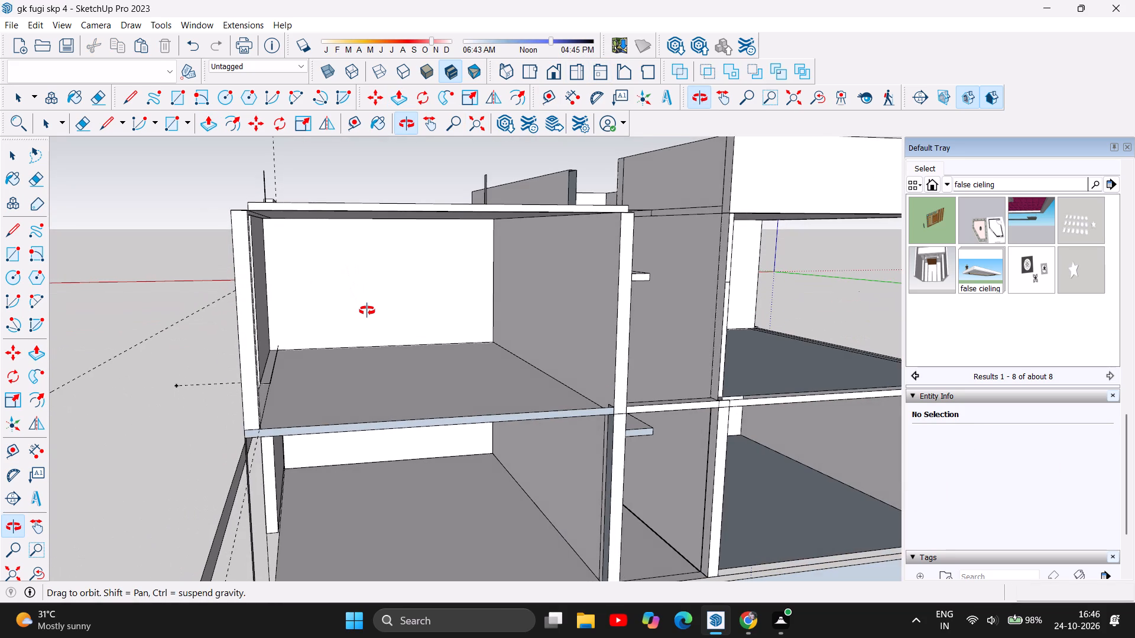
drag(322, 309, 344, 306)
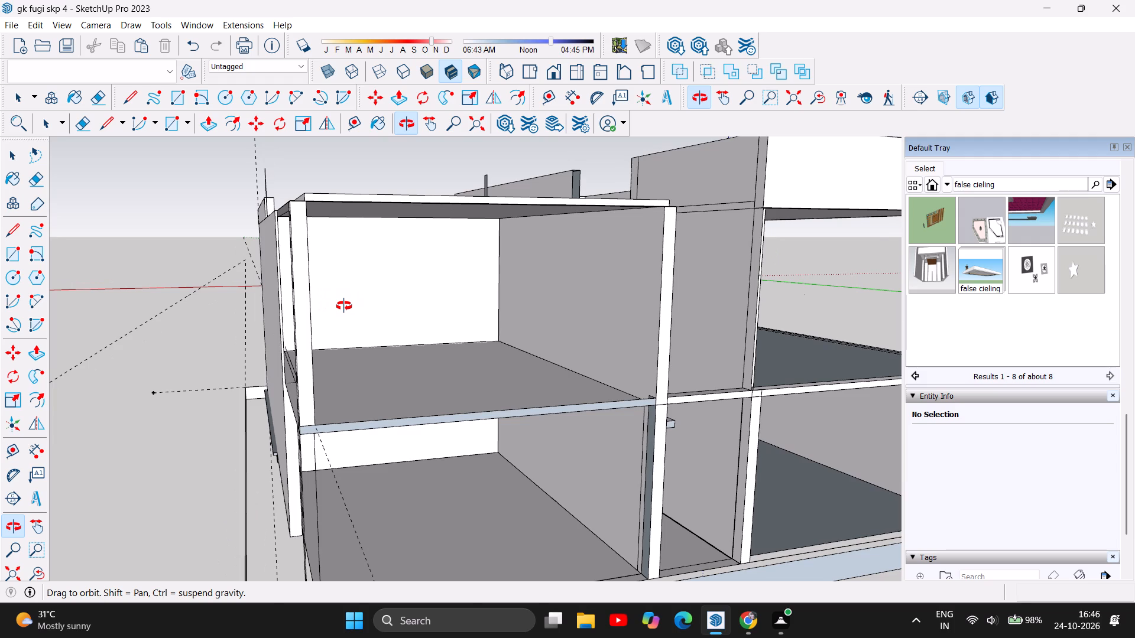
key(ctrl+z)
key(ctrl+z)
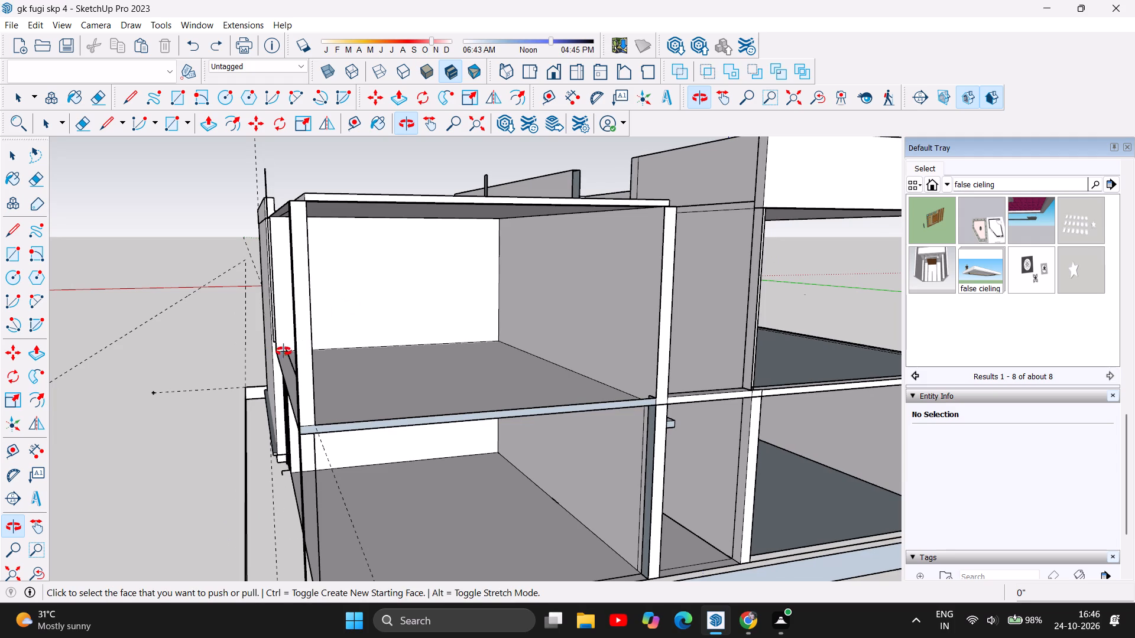
Examine the junction of the upper floor slab, the corner column and the beam above the slatted screen.
ctrl+scroll(282, 336, up, 17)
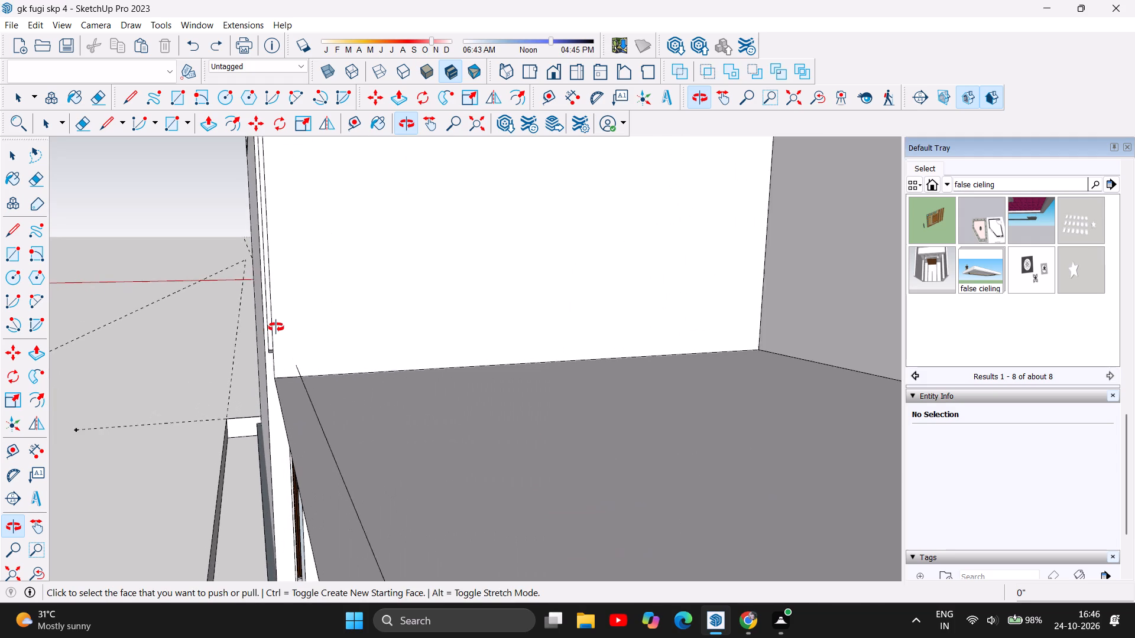
ctrl+scroll(276, 327, up, 11)
ctrl+drag(265, 338, 287, 343)
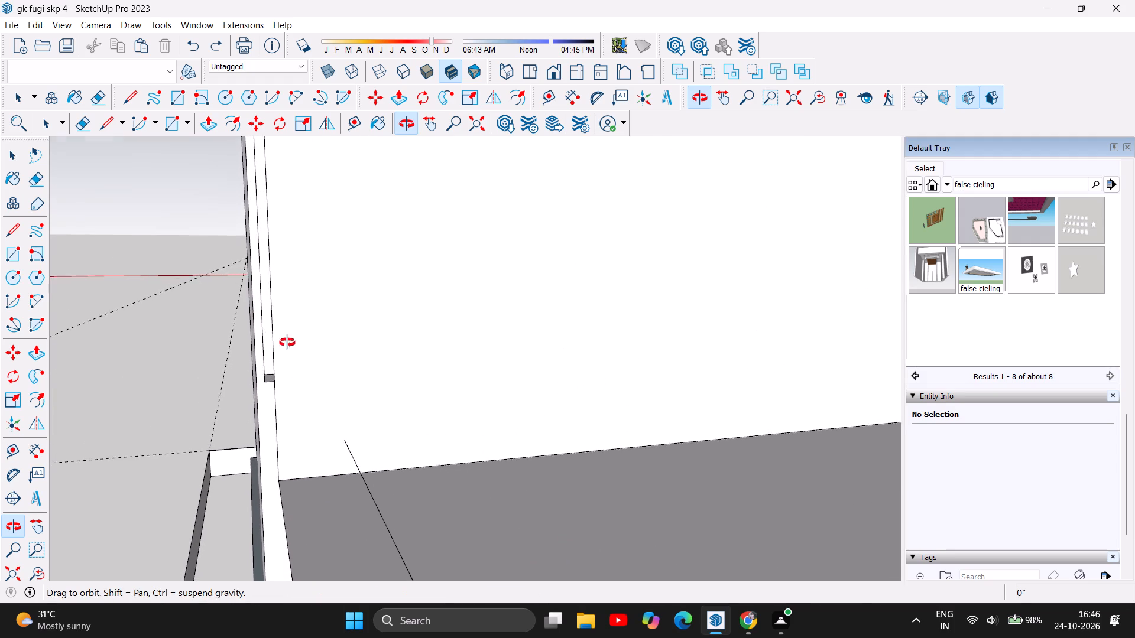
ctrl+drag(287, 343, 268, 364)
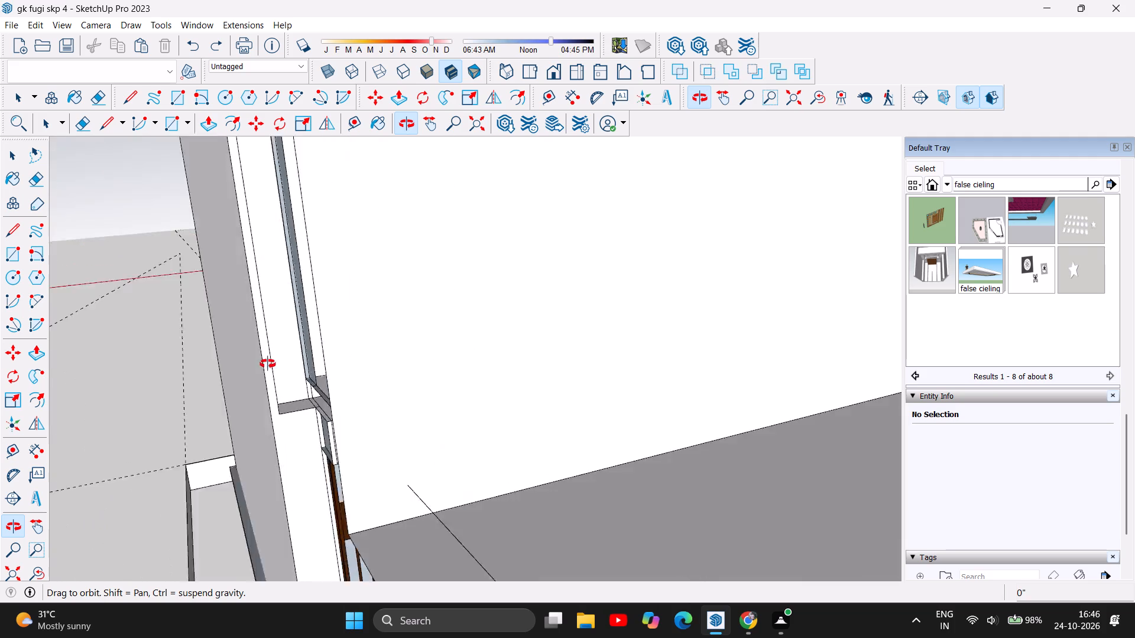
ctrl+drag(268, 364, 283, 376)
scroll(351, 317, up, 2)
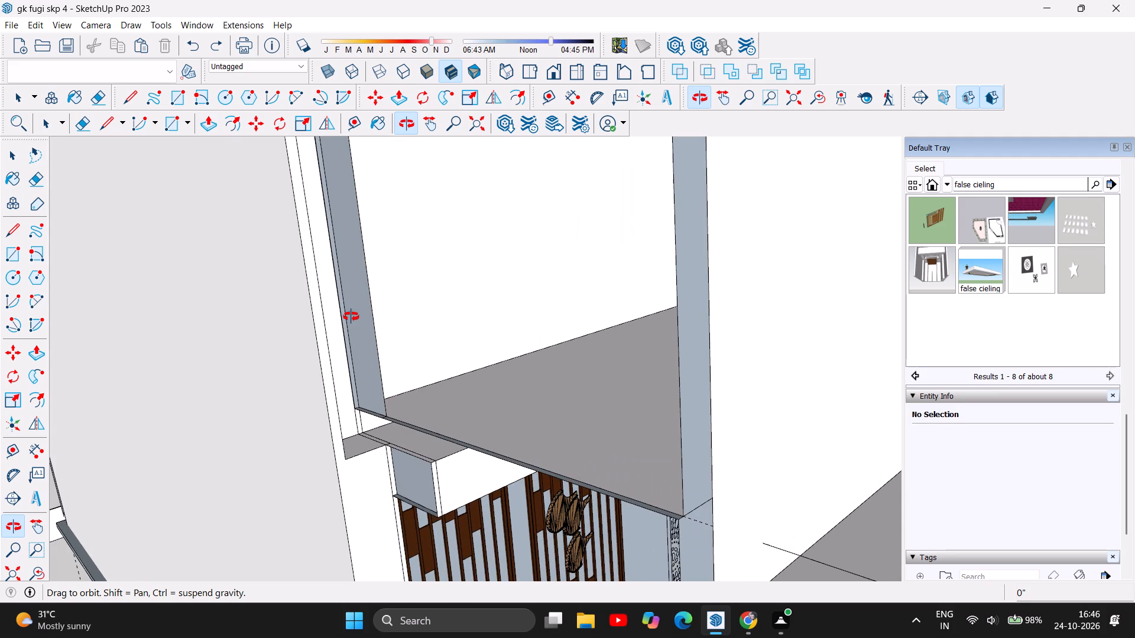
drag(377, 416, 378, 408)
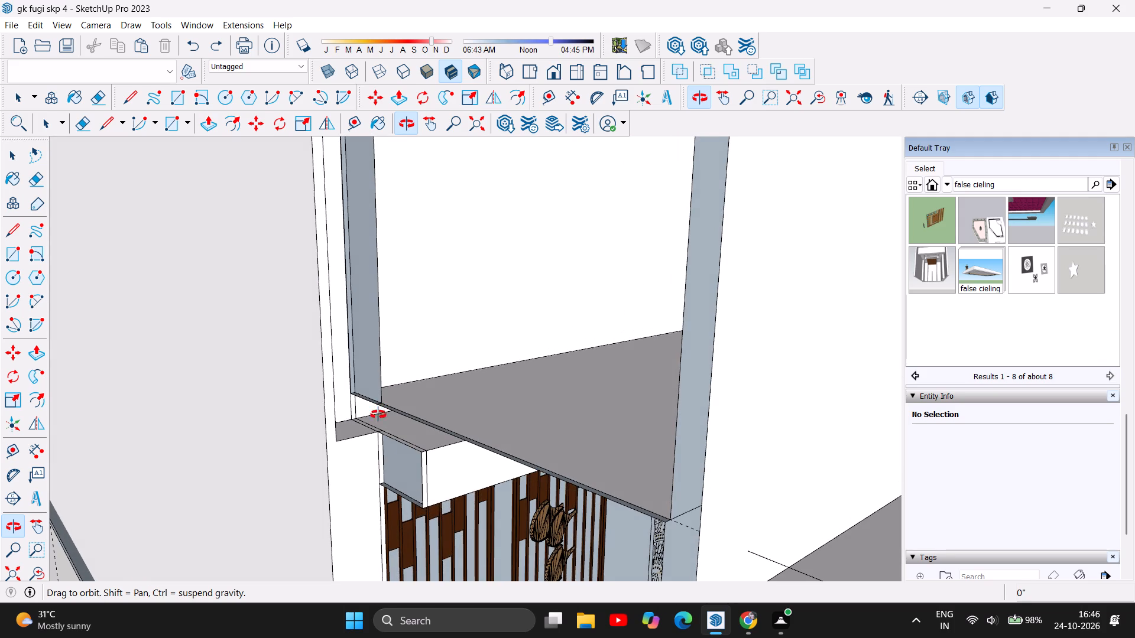
scroll(397, 473, up, 8)
drag(395, 447, 397, 440)
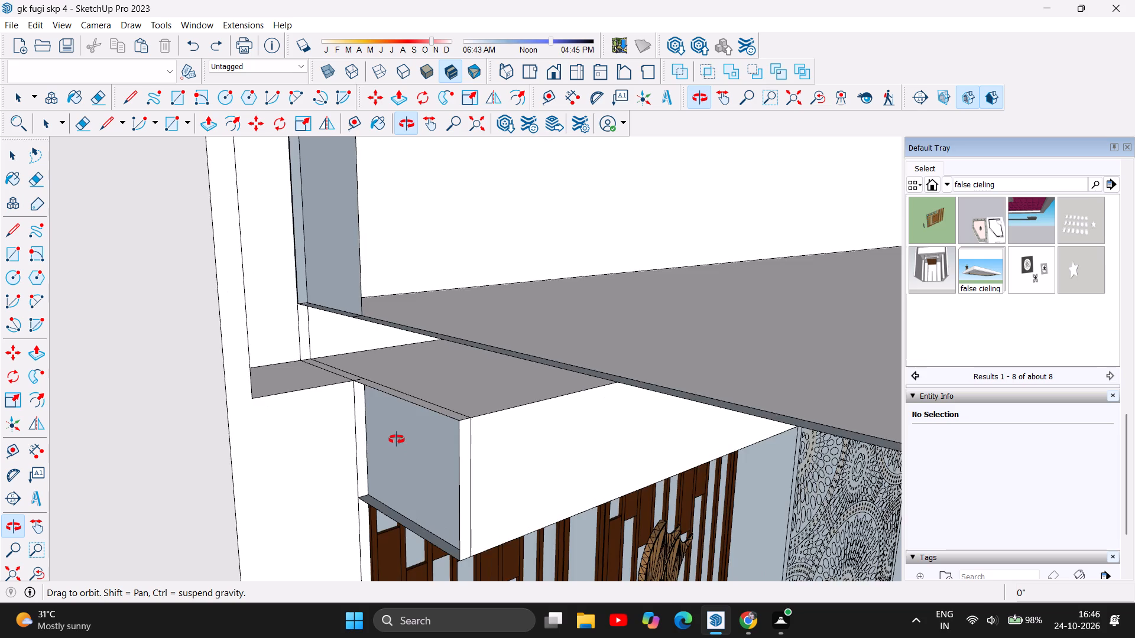
drag(397, 440, 413, 367)
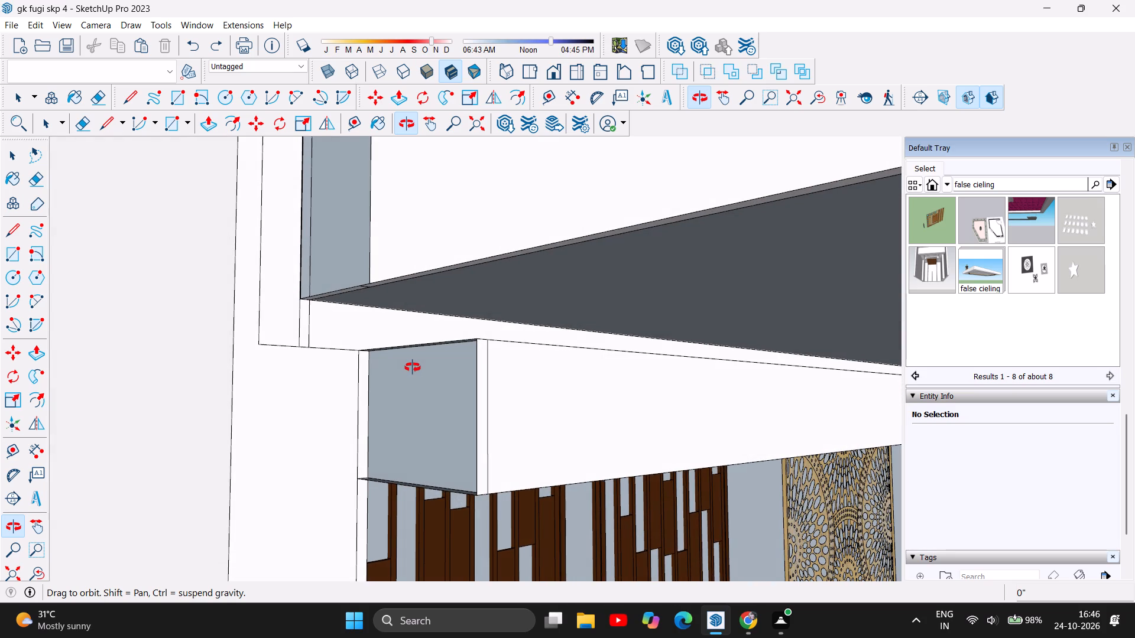
drag(413, 367, 457, 386)
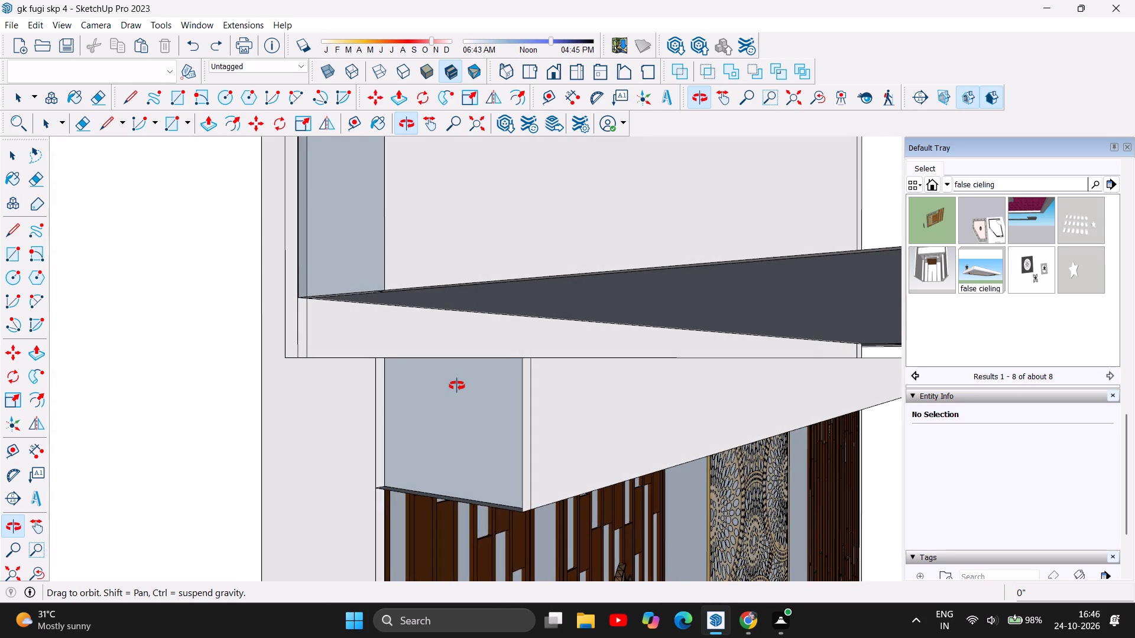
drag(457, 386, 406, 405)
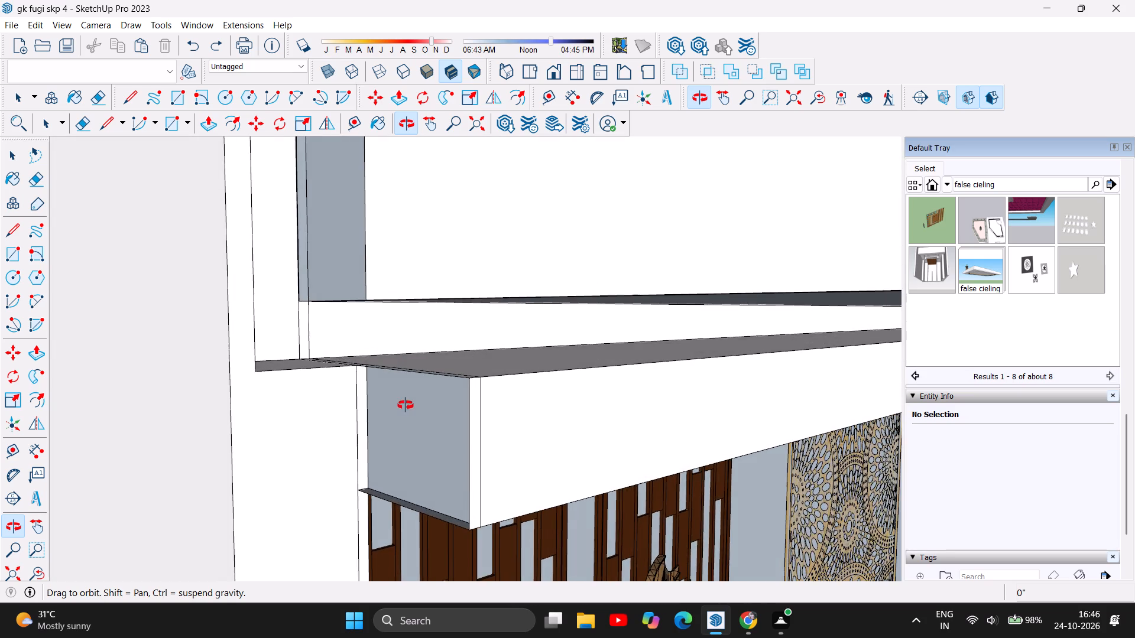
drag(406, 405, 413, 377)
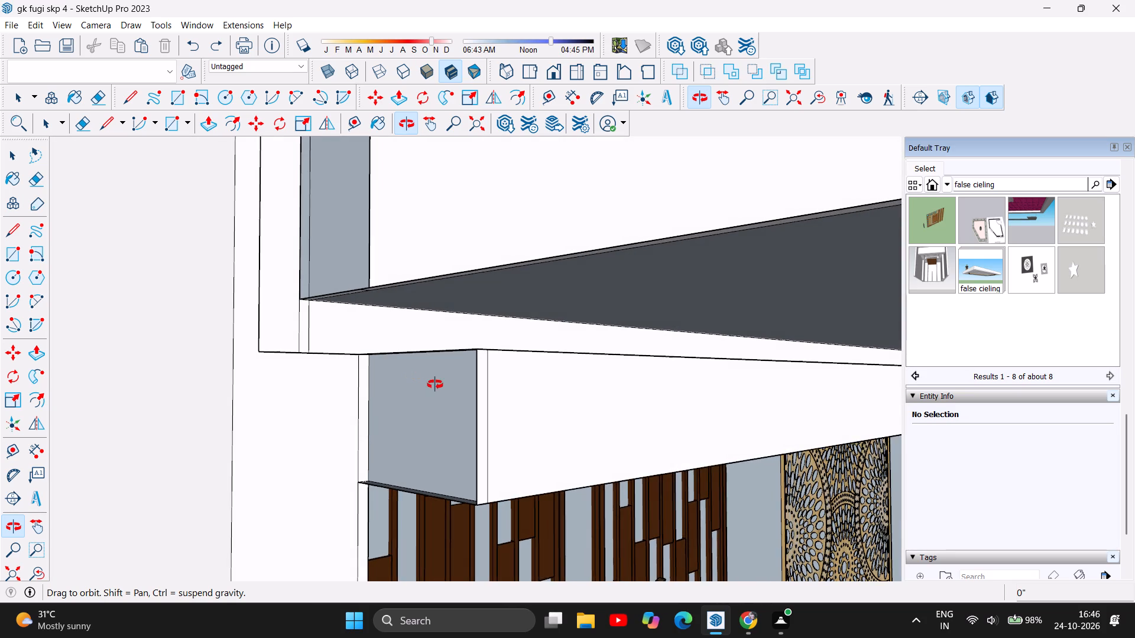
drag(435, 385, 805, 421)
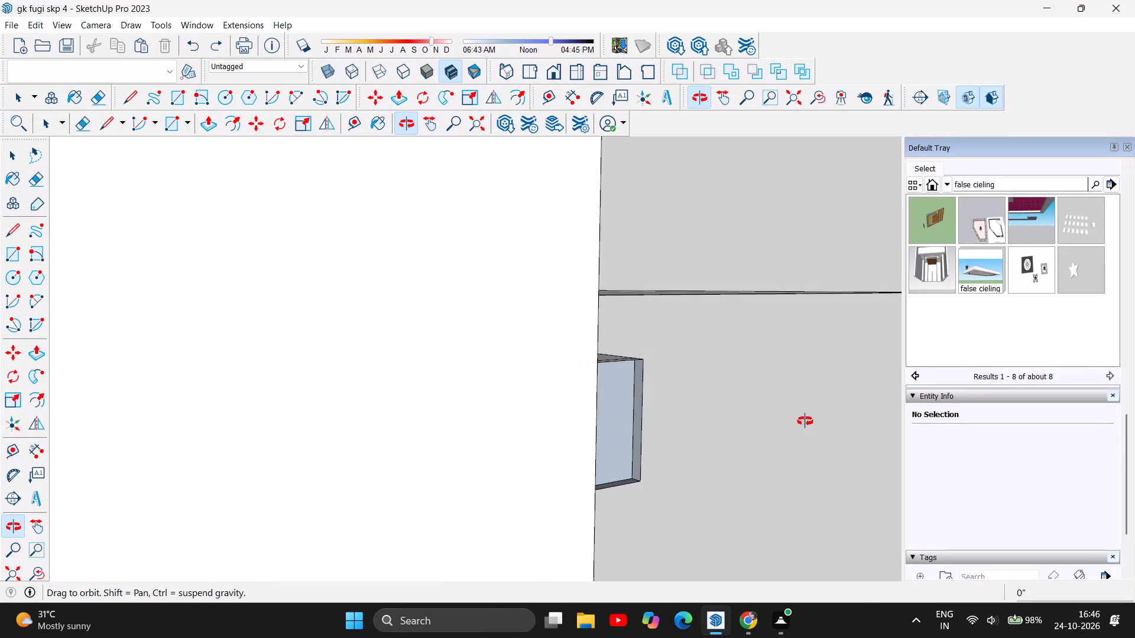
drag(805, 421, 579, 392)
drag(382, 143, 361, 130)
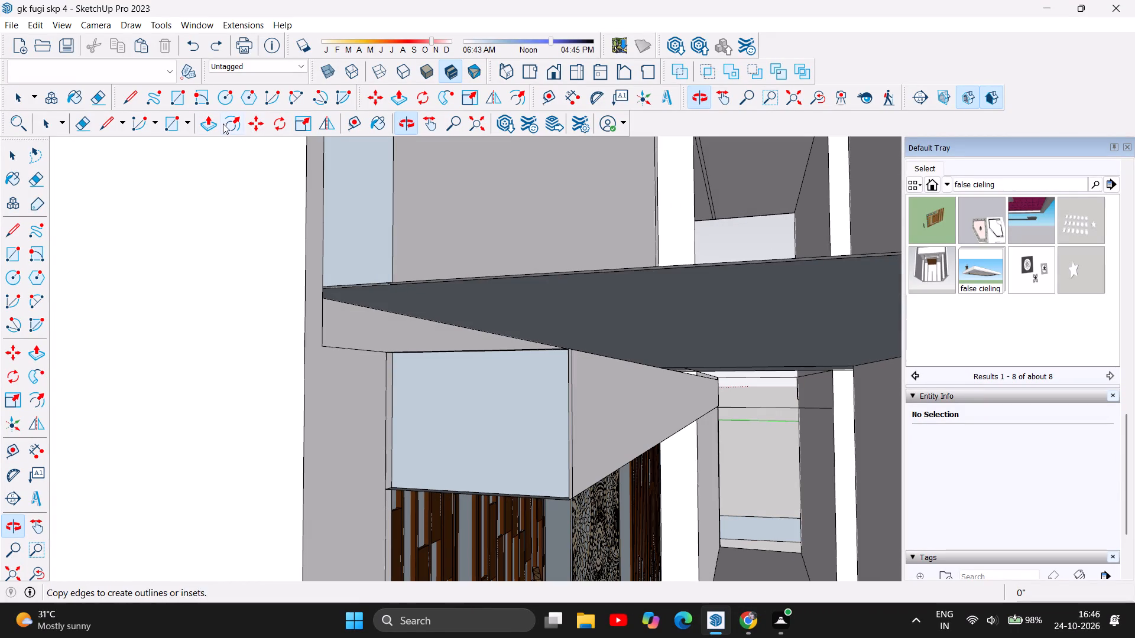
Push/Pull the upper floor slab's underside 6" down and about 7/8" back up, then pull its front edge outward.
click(216, 123)
drag(469, 301, 472, 320)
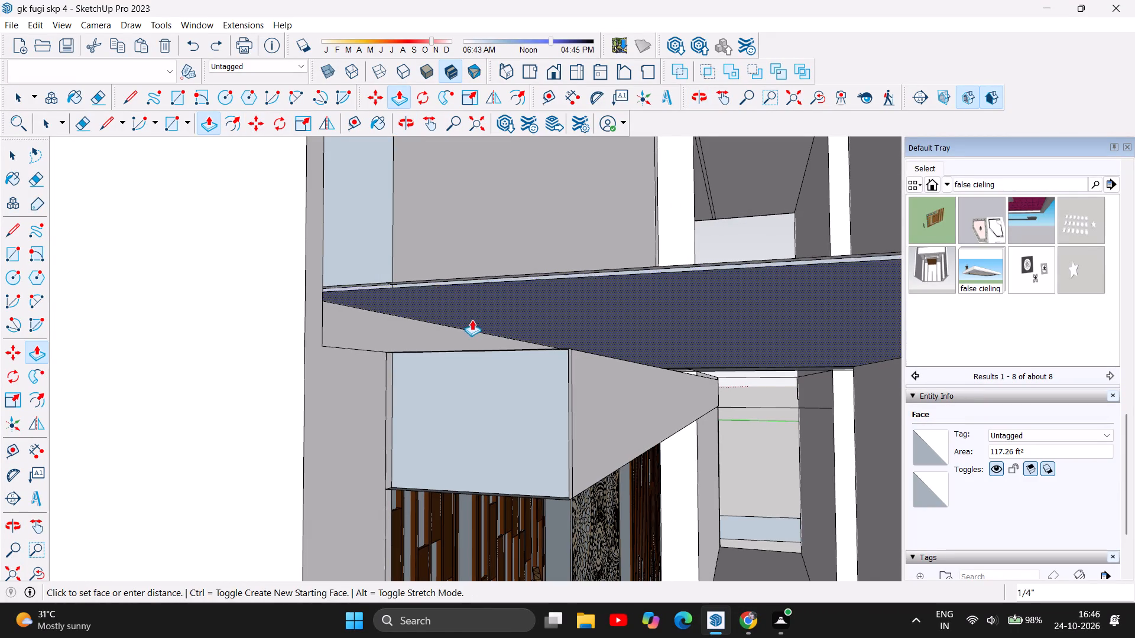
drag(472, 320, 485, 370)
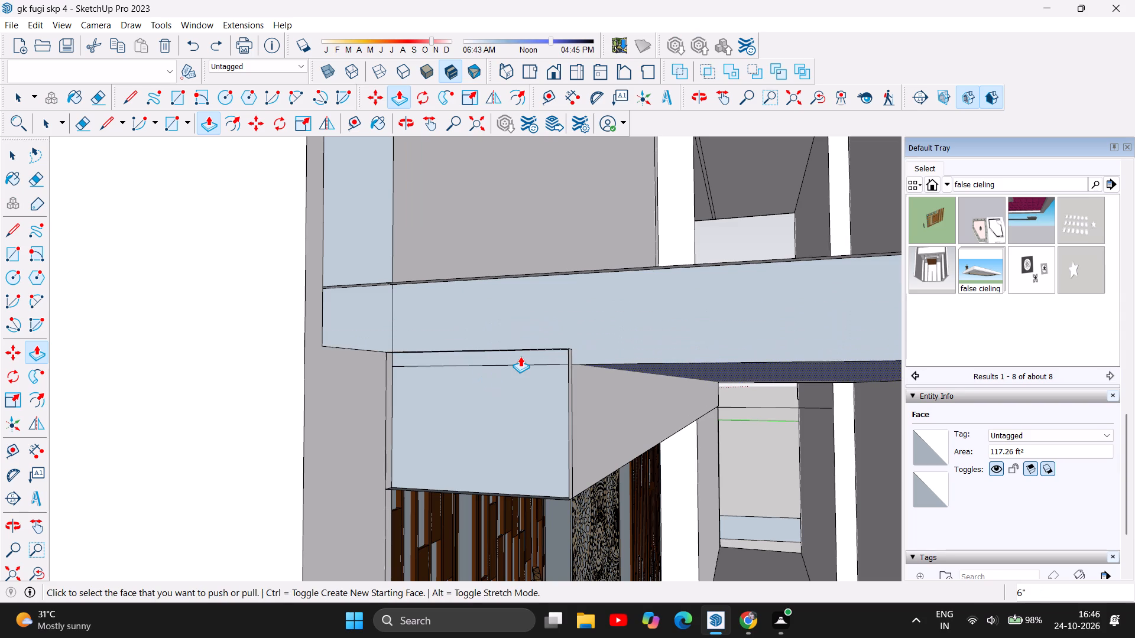
drag(680, 368, 682, 362)
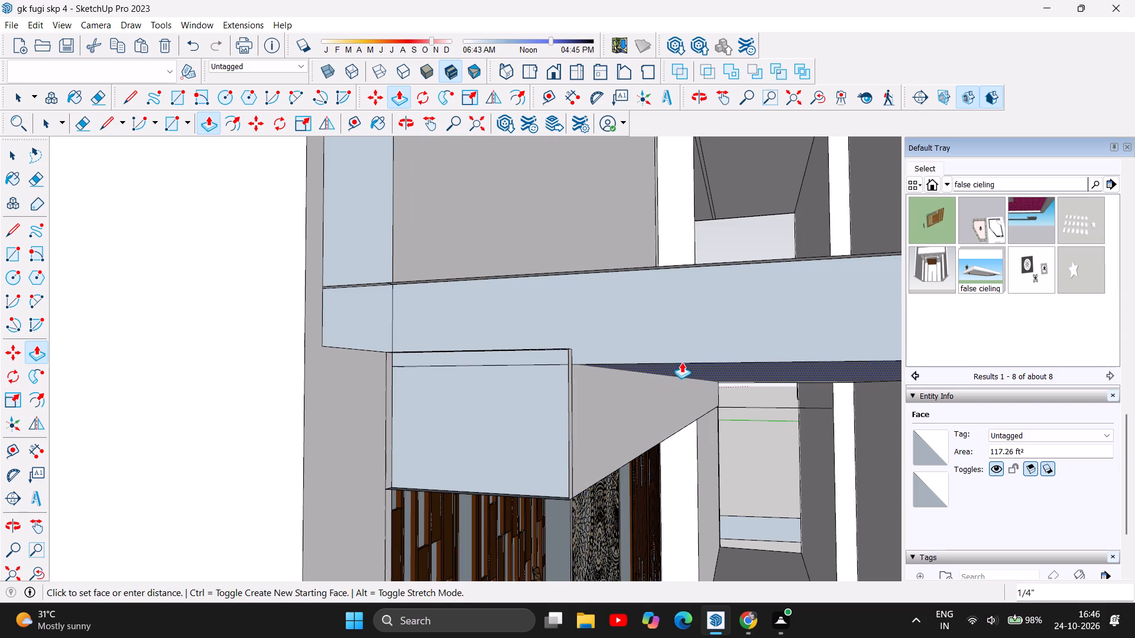
drag(682, 362, 682, 356)
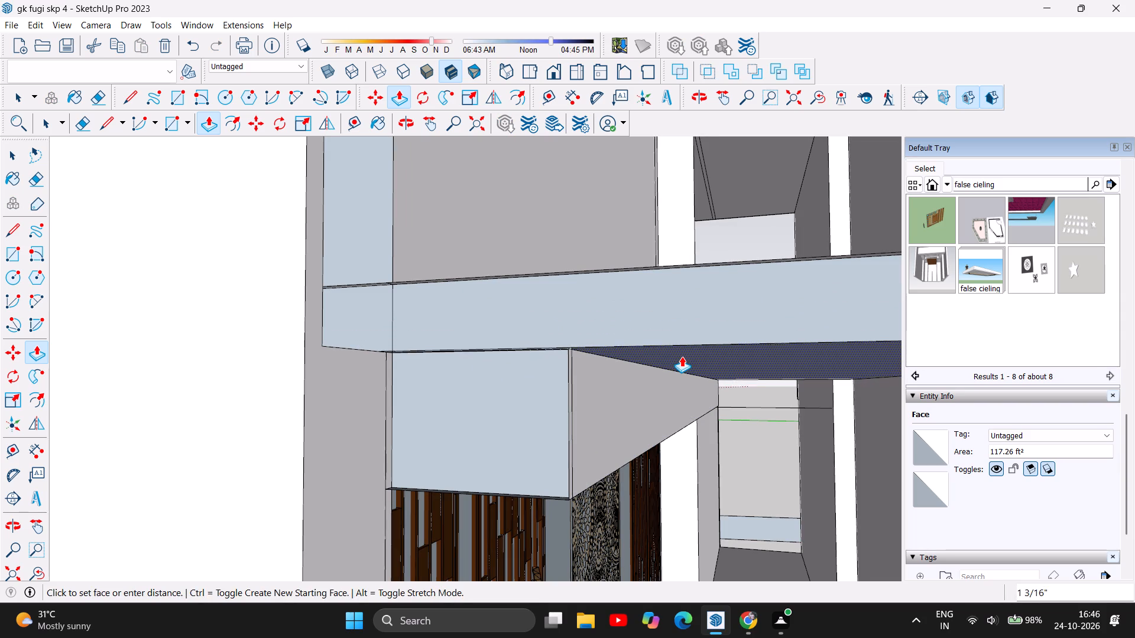
drag(682, 356, 682, 357)
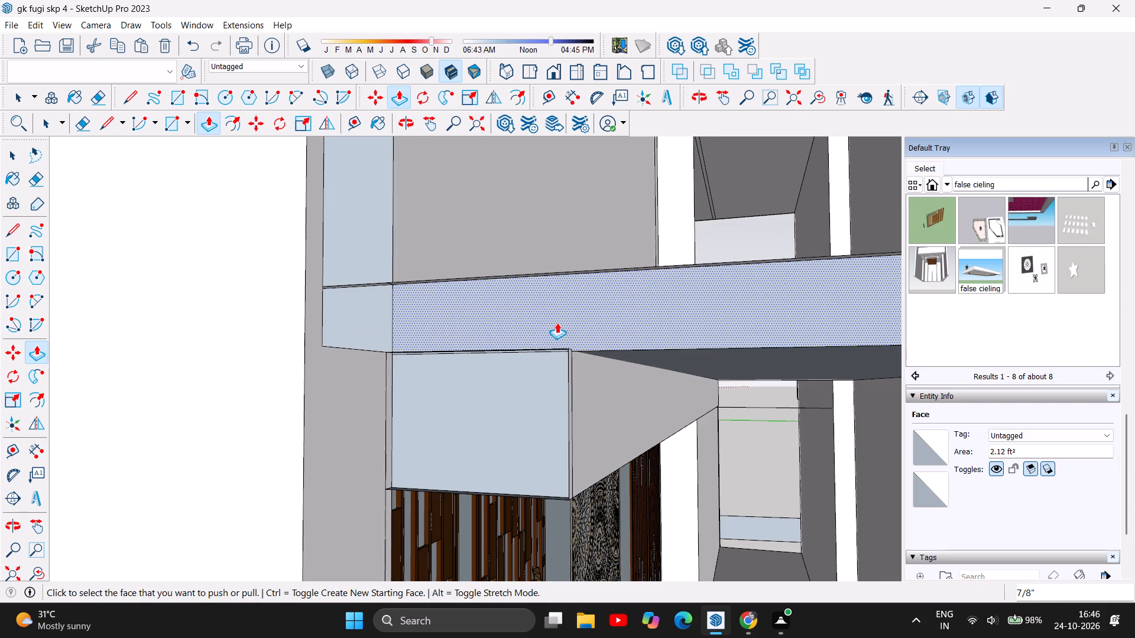
drag(557, 323, 358, 311)
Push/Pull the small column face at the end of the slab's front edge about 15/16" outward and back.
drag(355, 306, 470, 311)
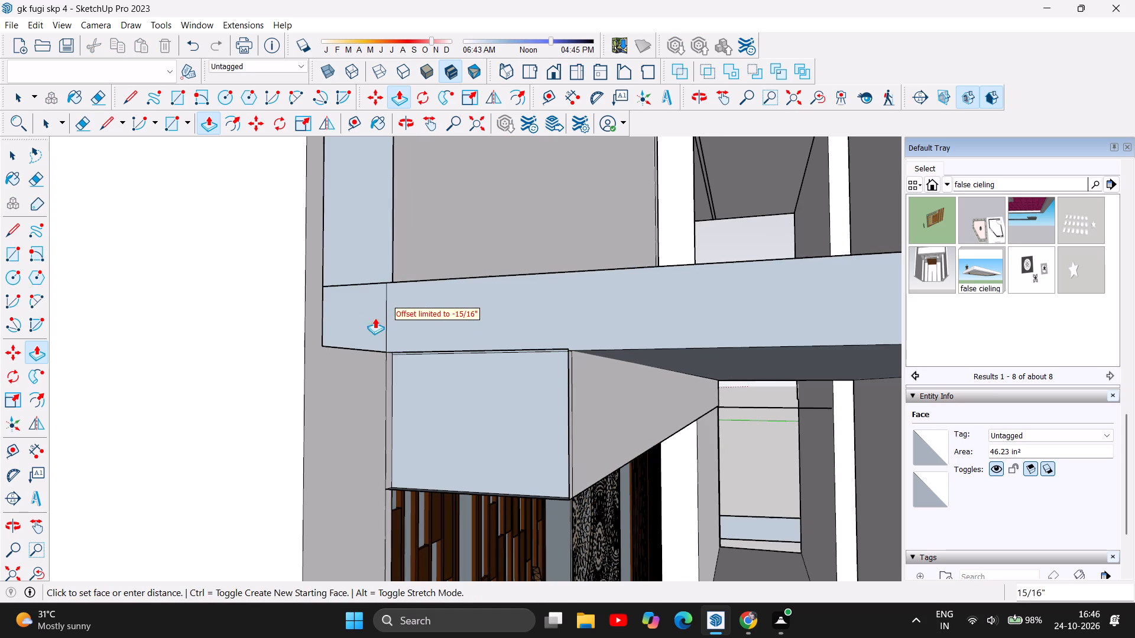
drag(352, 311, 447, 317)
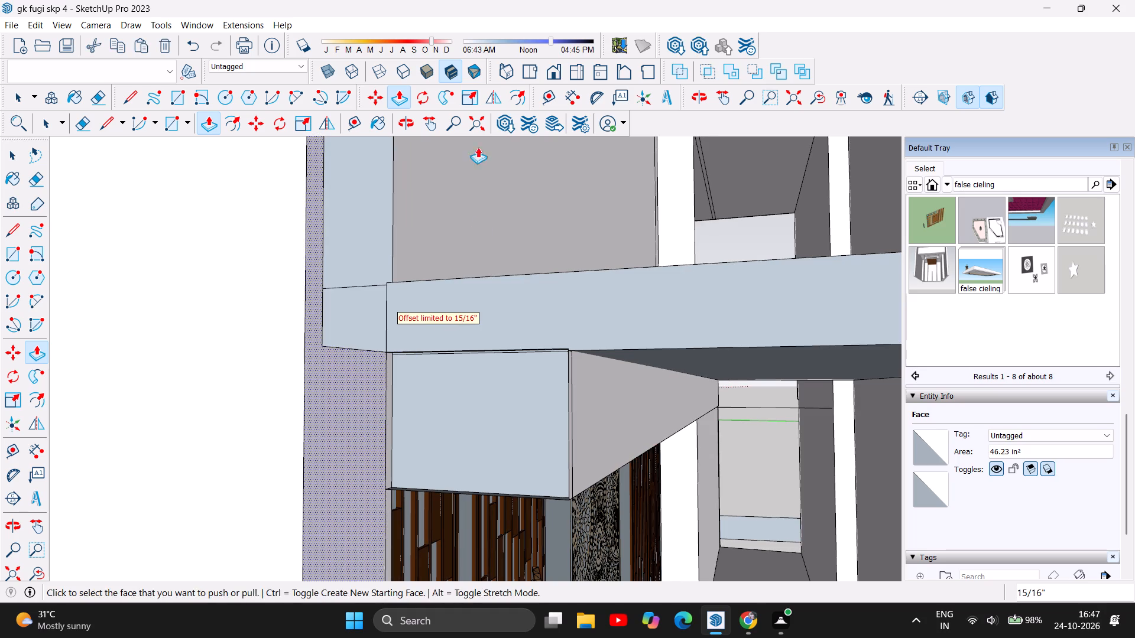
Push/Pull the small face at the upper floor slab's end and the column face above it 15/16" outward.
click(410, 123)
drag(527, 284, 469, 370)
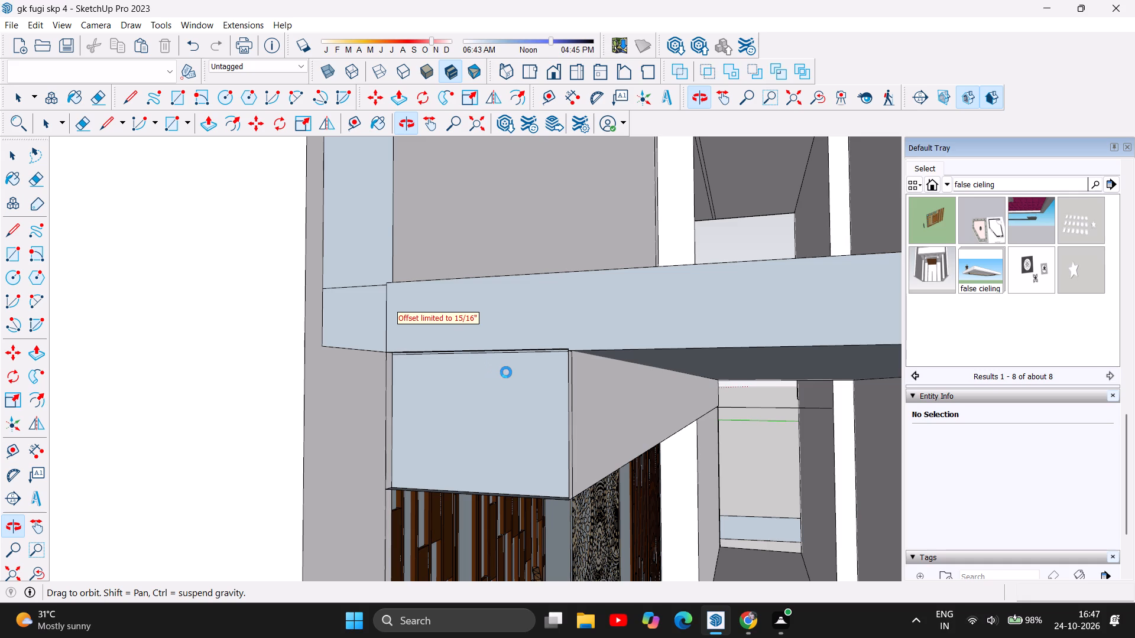
drag(665, 374, 633, 406)
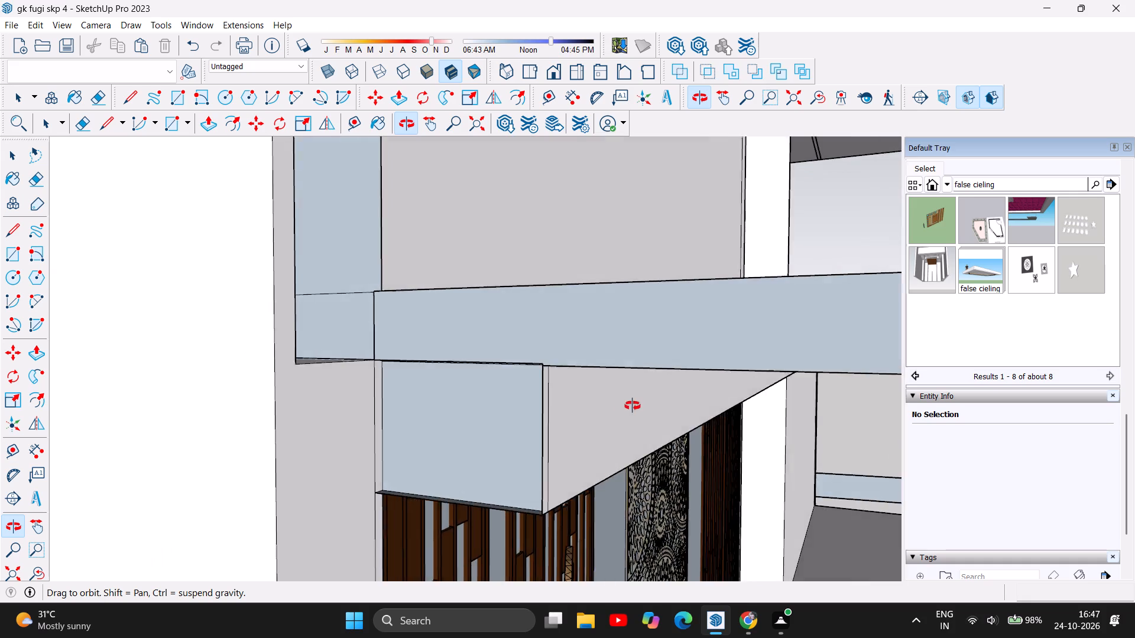
drag(633, 406, 534, 471)
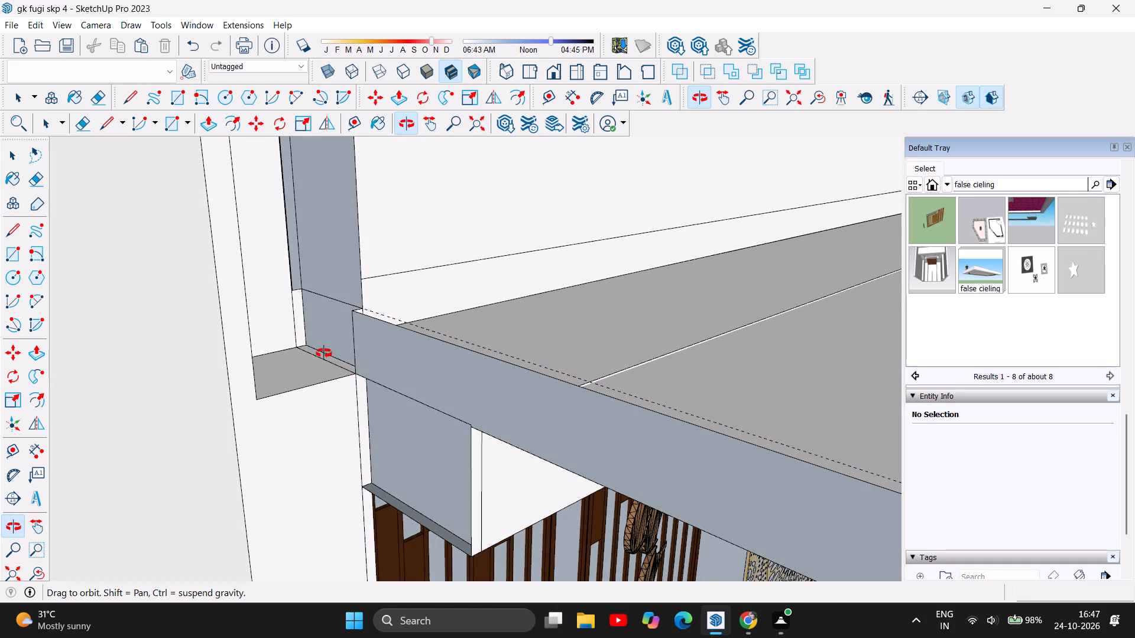
scroll(324, 353, up, 2)
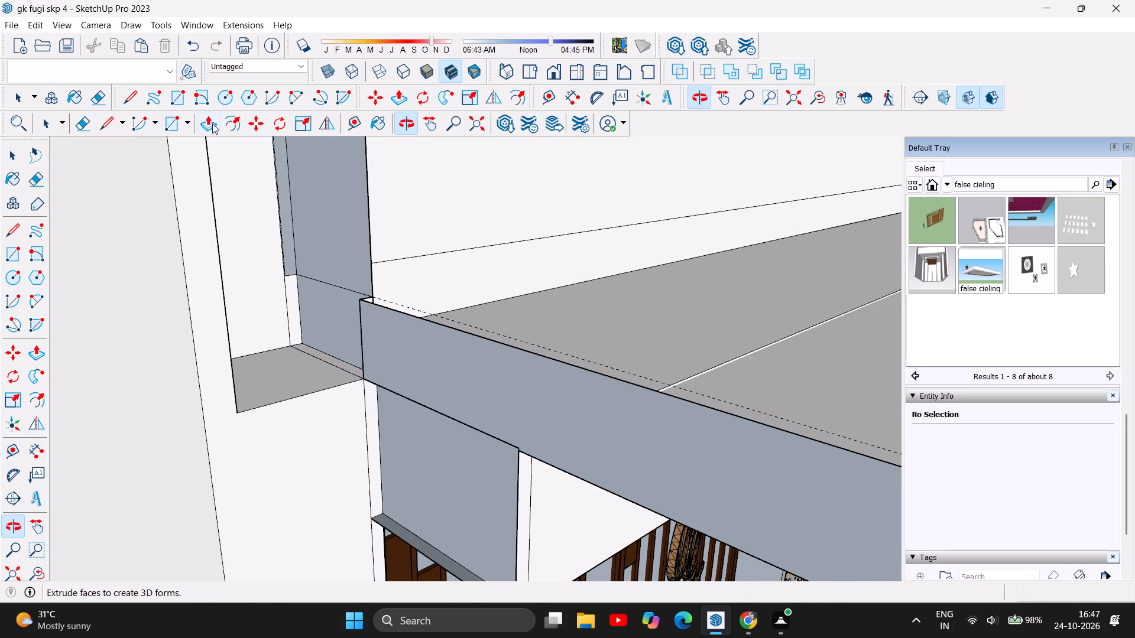
click(212, 123)
drag(327, 308, 249, 331)
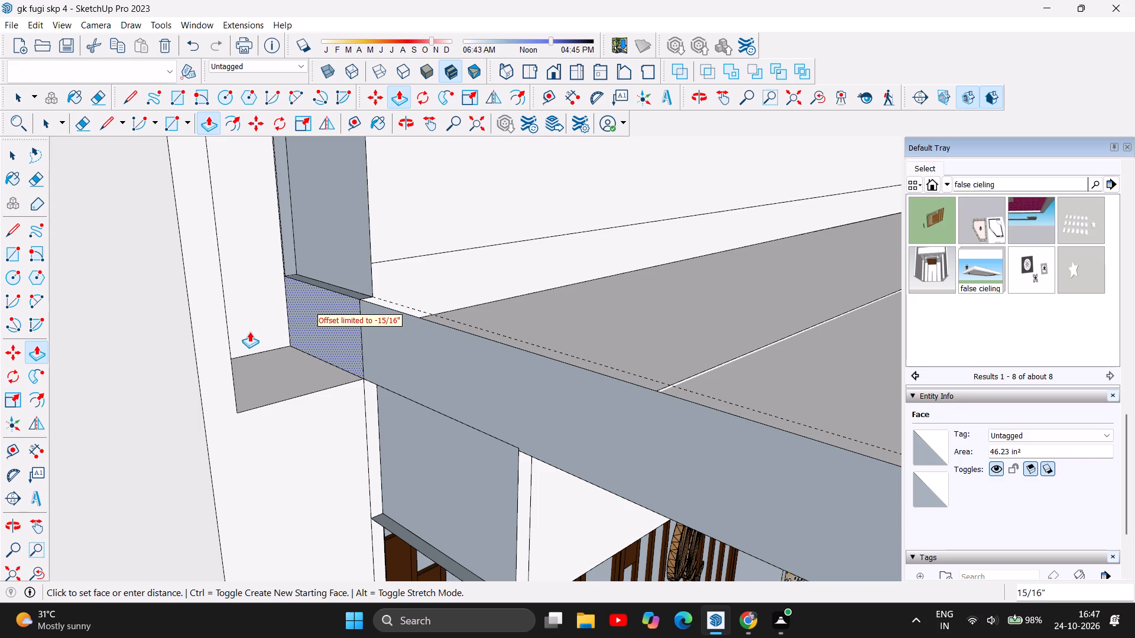
drag(249, 331, 233, 336)
drag(339, 212, 332, 216)
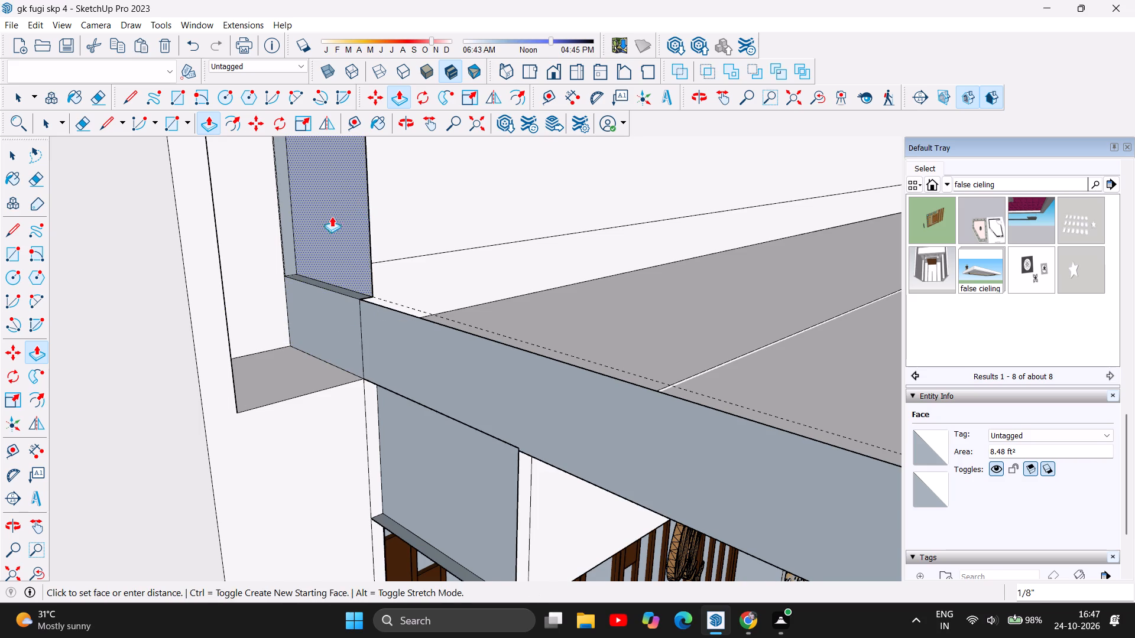
drag(332, 216, 306, 230)
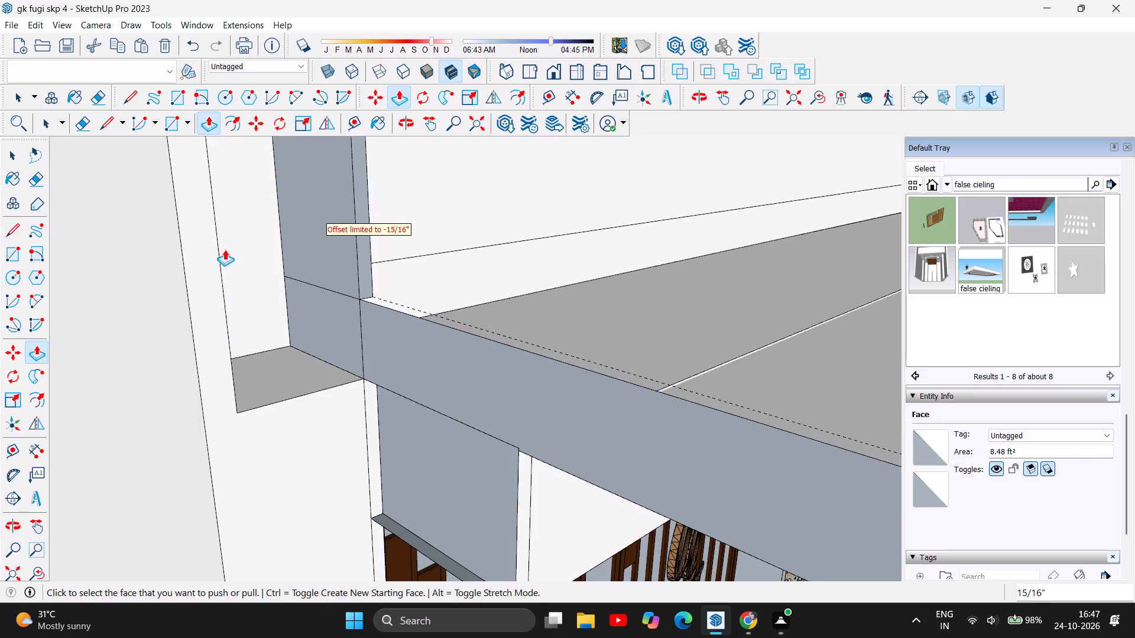
Push/Pull the recessed wall face beside the column about 9 1/4" to meet the slab's end.
drag(234, 245, 343, 330)
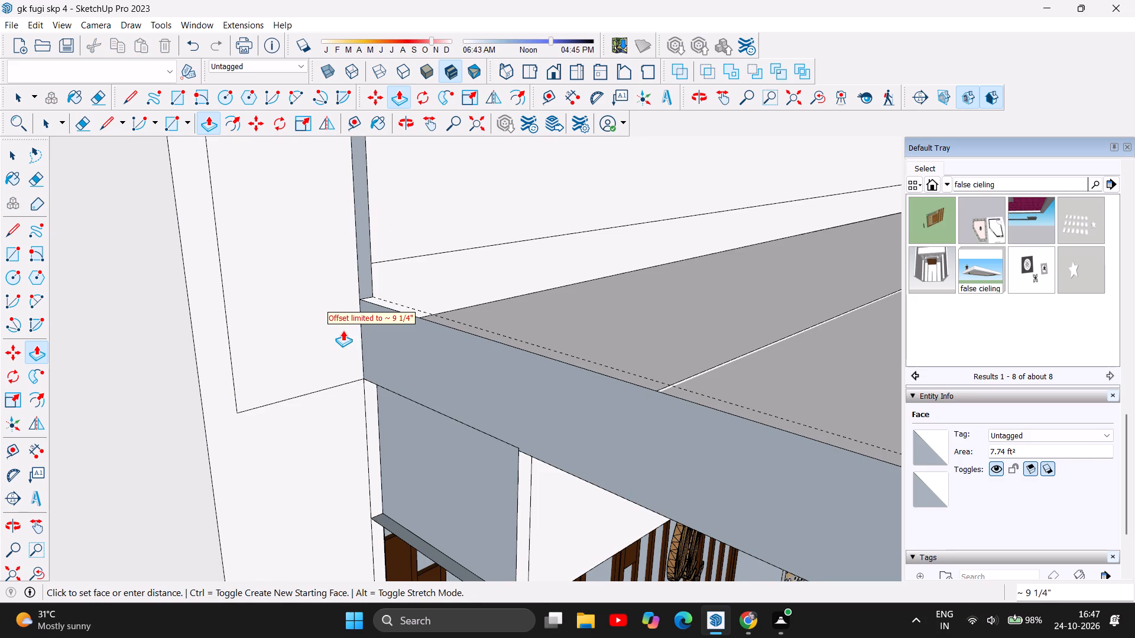
drag(343, 330, 343, 331)
Push/Pull the upper floor slab's front edge above the slatted screen 15/16" inward.
scroll(253, 313, down, 7)
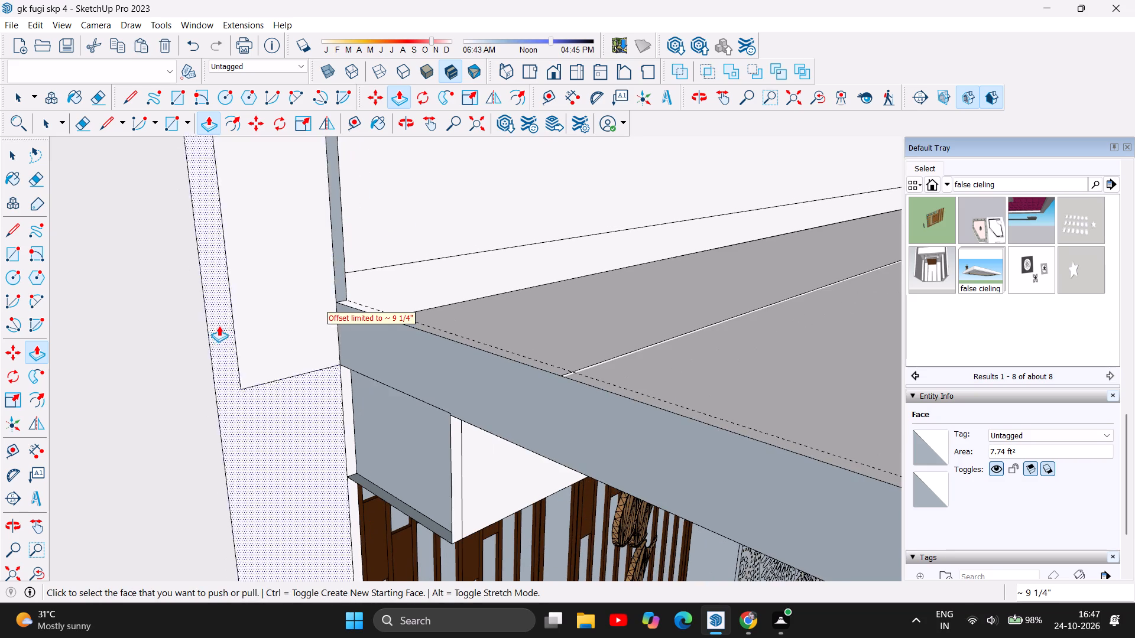
scroll(219, 325, down, 17)
scroll(213, 330, down, 5)
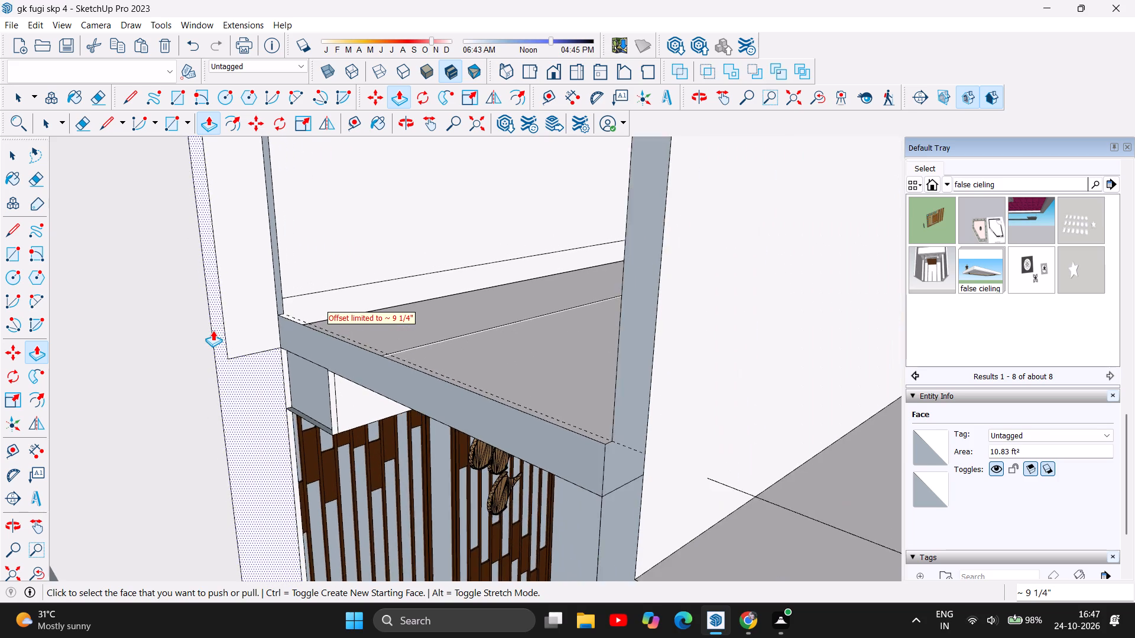
scroll(213, 330, down, 17)
scroll(206, 324, down, 6)
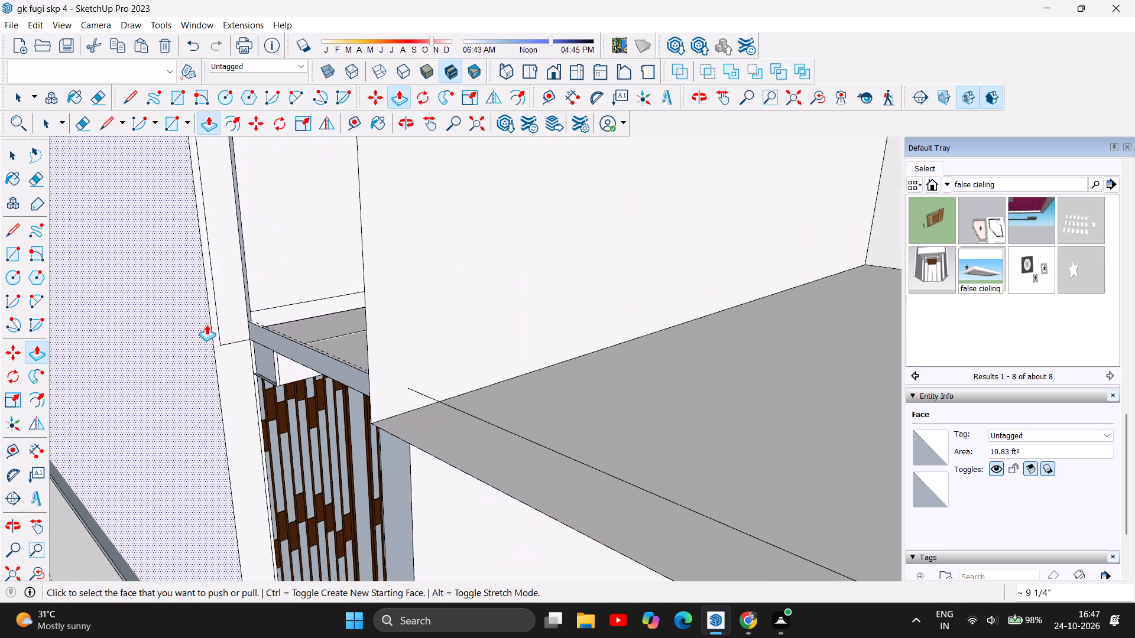
scroll(222, 317, down, 3)
scroll(254, 313, up, 3)
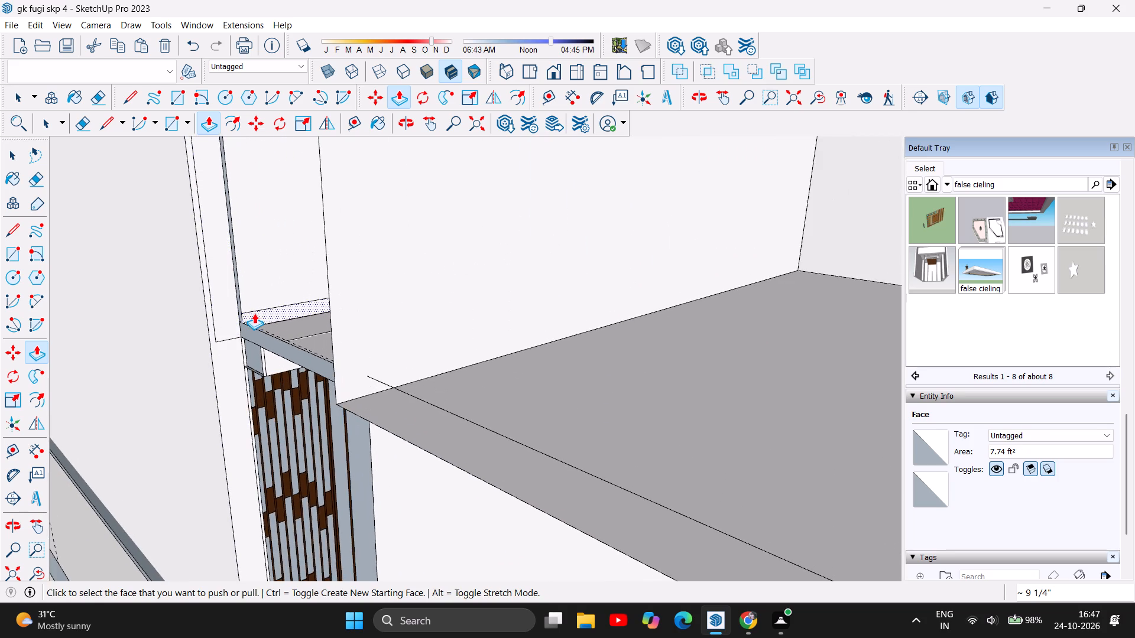
scroll(254, 313, up, 10)
scroll(313, 338, up, 8)
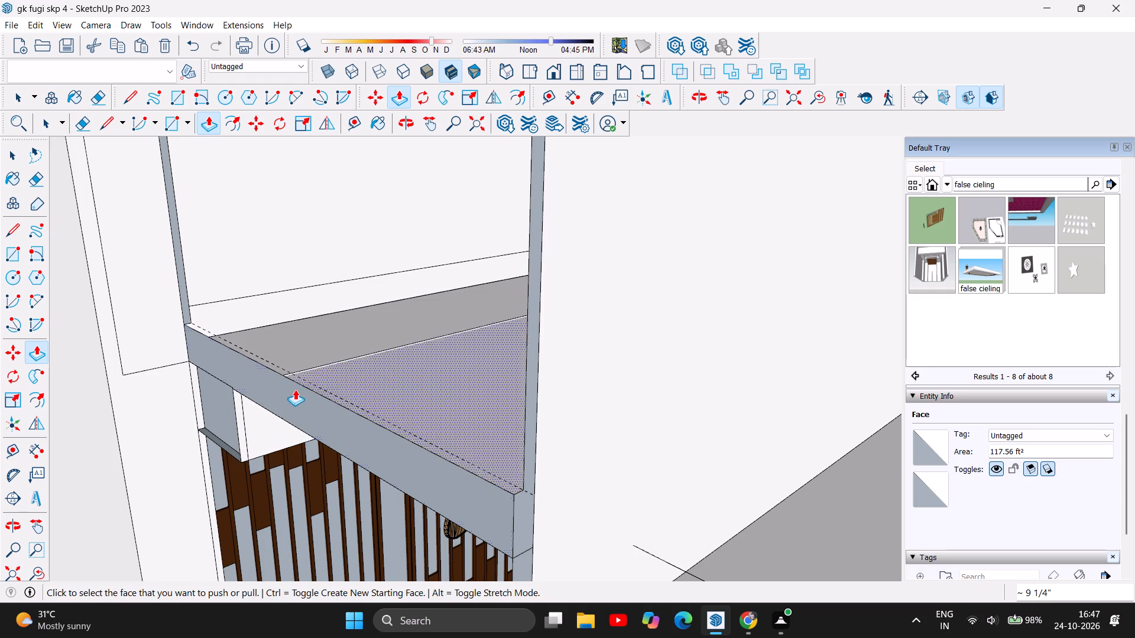
drag(297, 396, 124, 405)
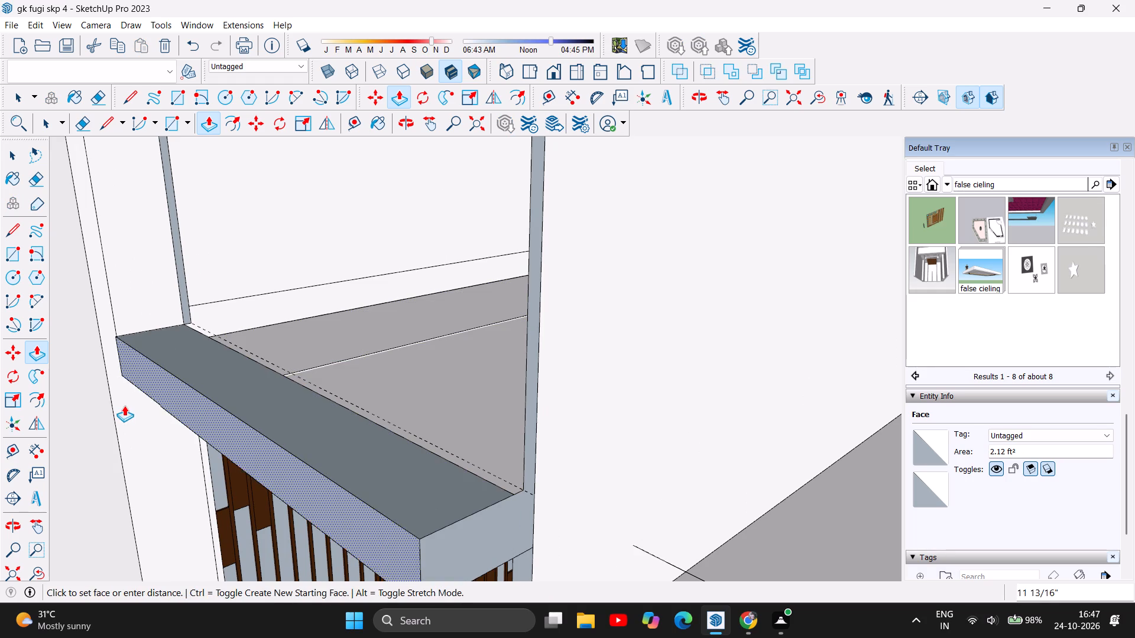
drag(124, 405, 305, 390)
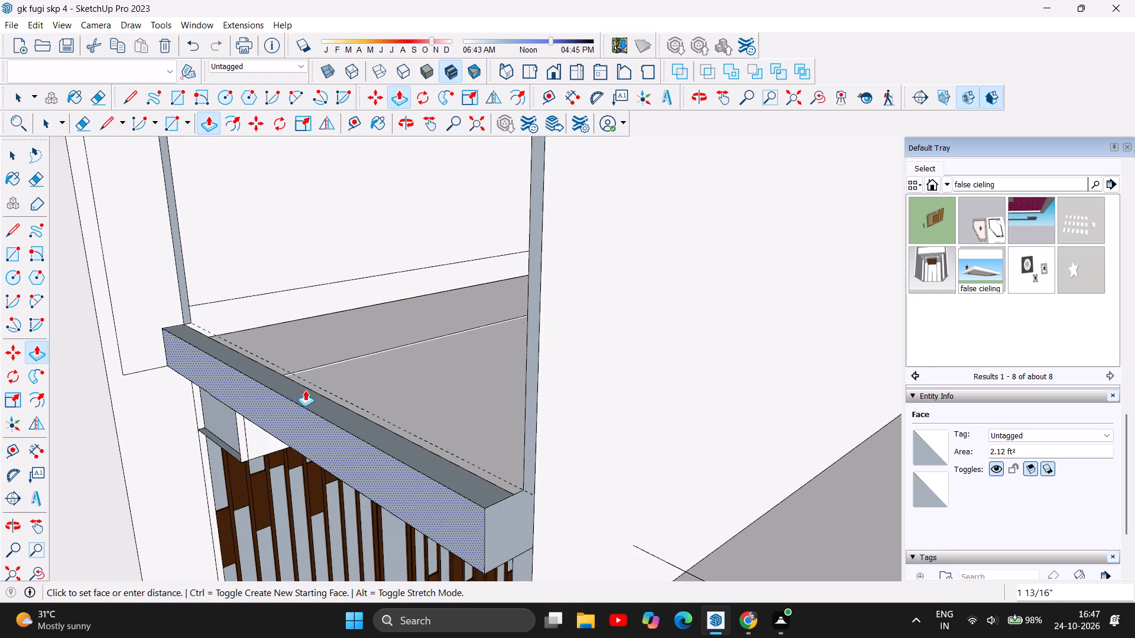
drag(305, 390, 303, 396)
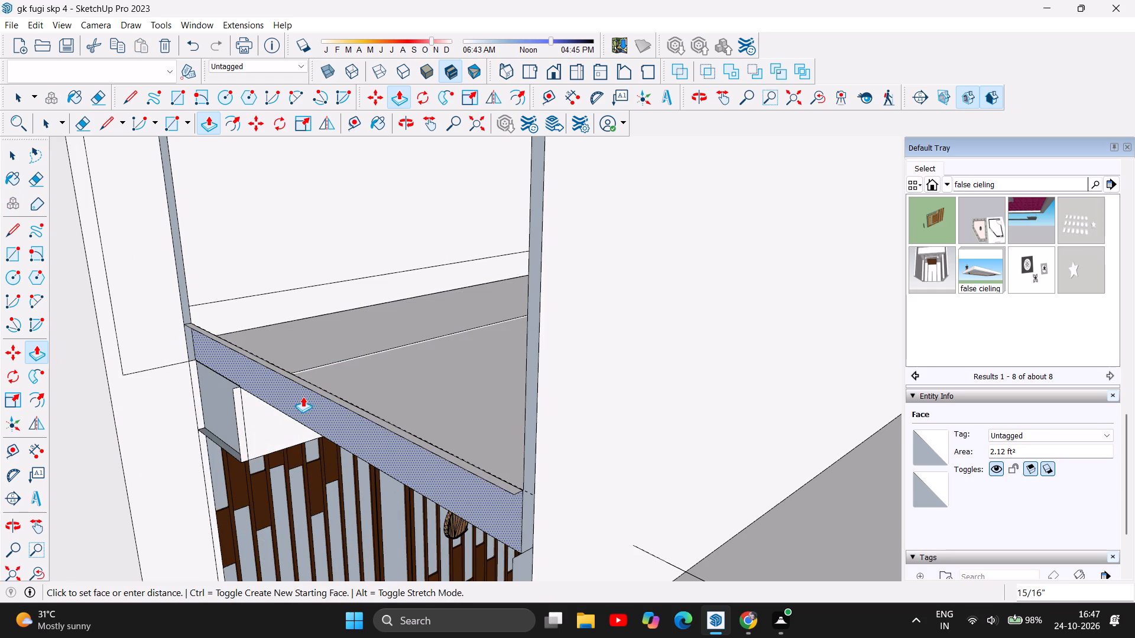
drag(303, 396, 306, 396)
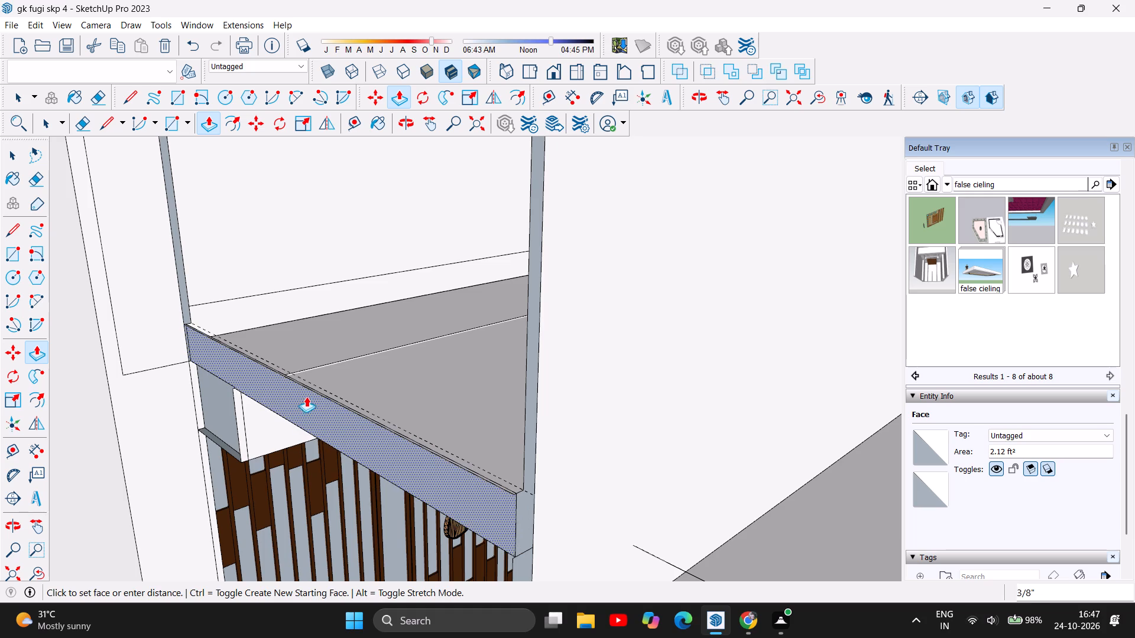
drag(306, 396, 425, 432)
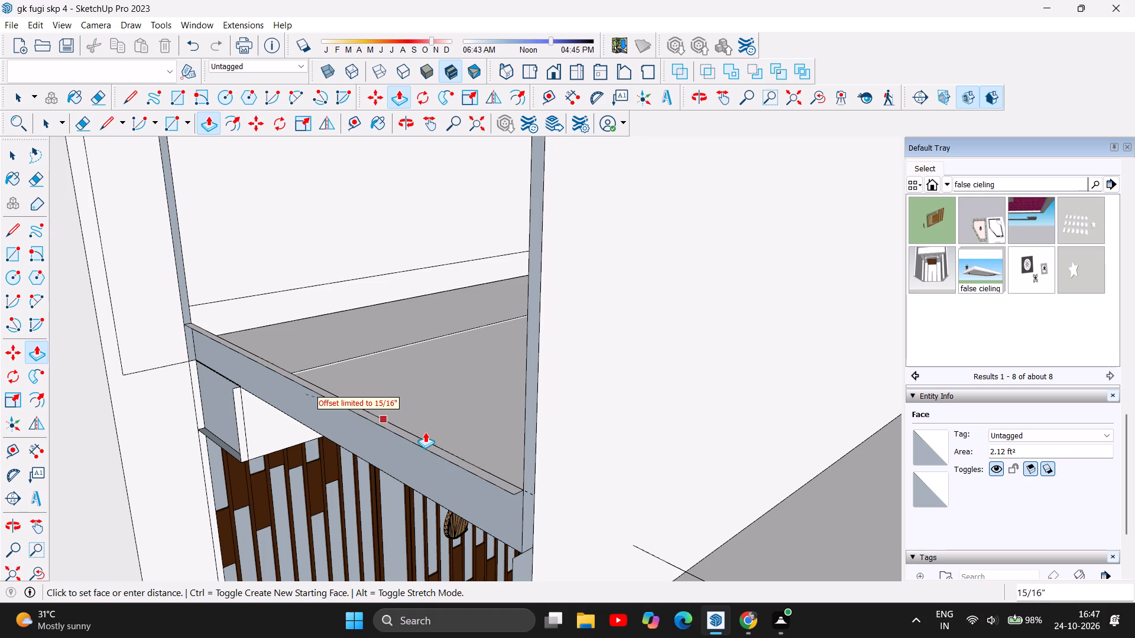
drag(425, 432, 438, 435)
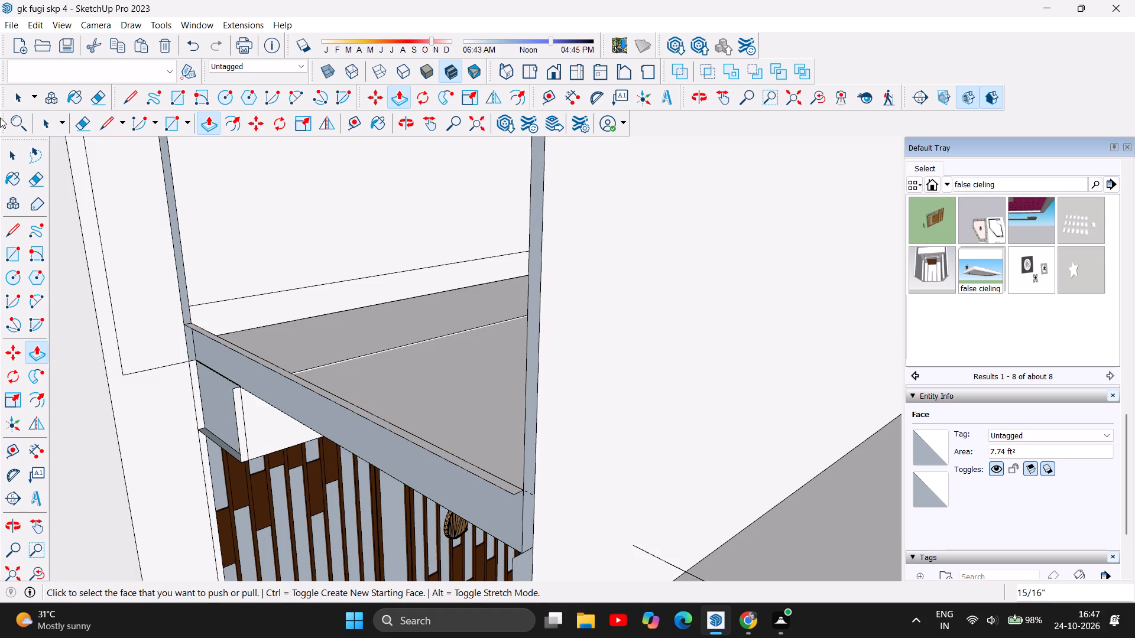
Delete the leftover vertical edge and the short edge at its foot on the wall face beside the slab's end.
click(13, 155)
click(99, 228)
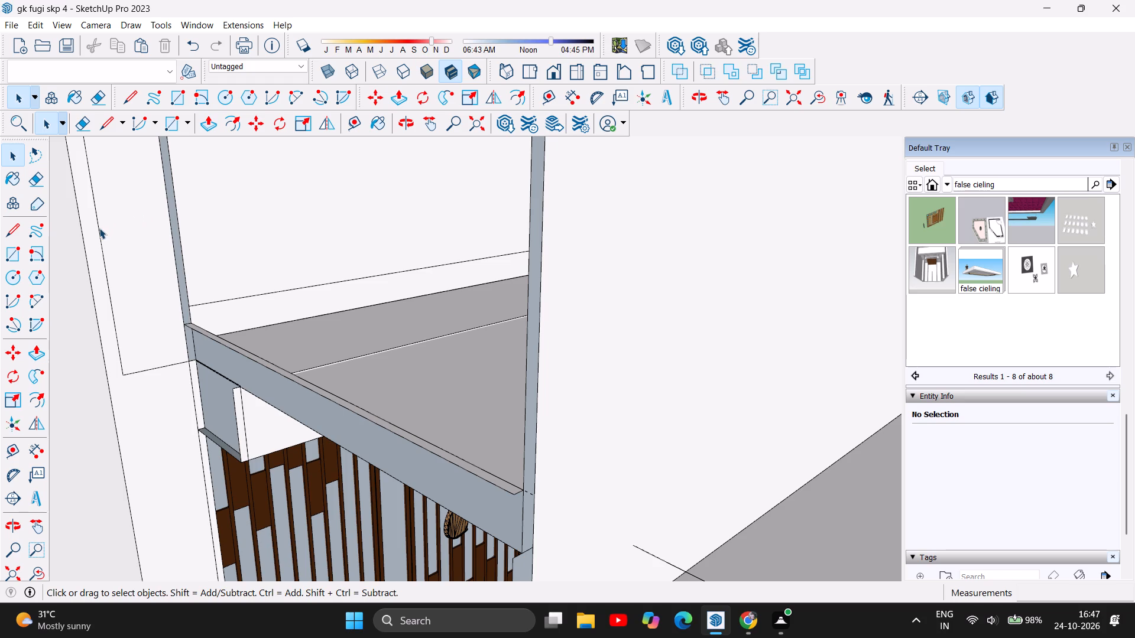
key(Delete)
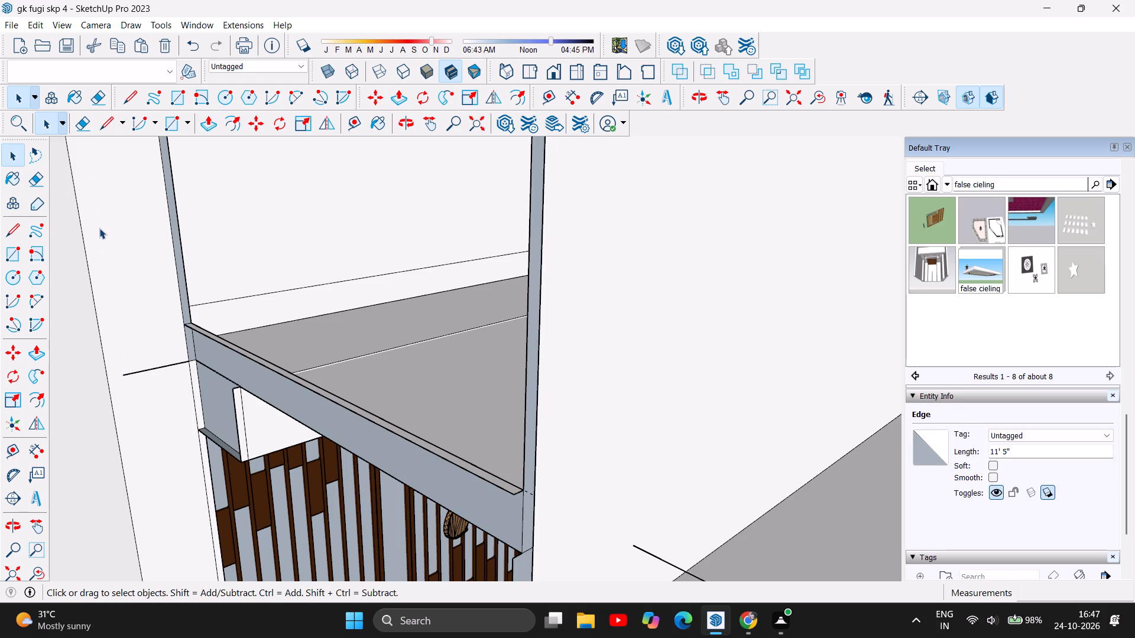
click(161, 366)
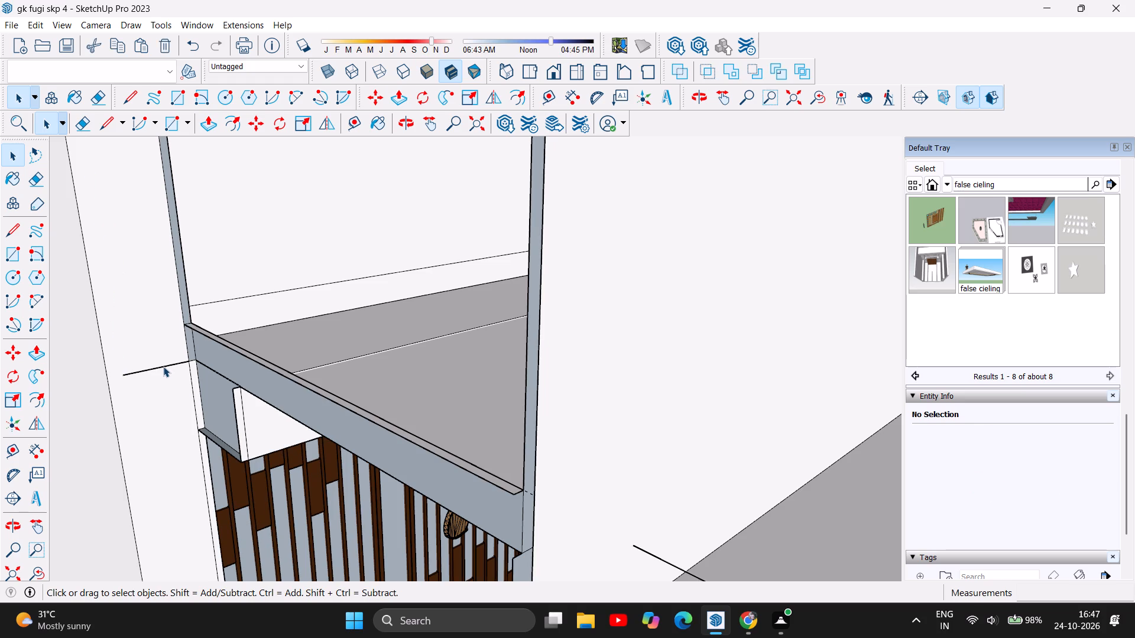
key(Delete)
Push/Pull the narrow wall face beside the slatted screen about 4' 11 11/16" across the opening to meet the front room's wall.
scroll(167, 366, down, 6)
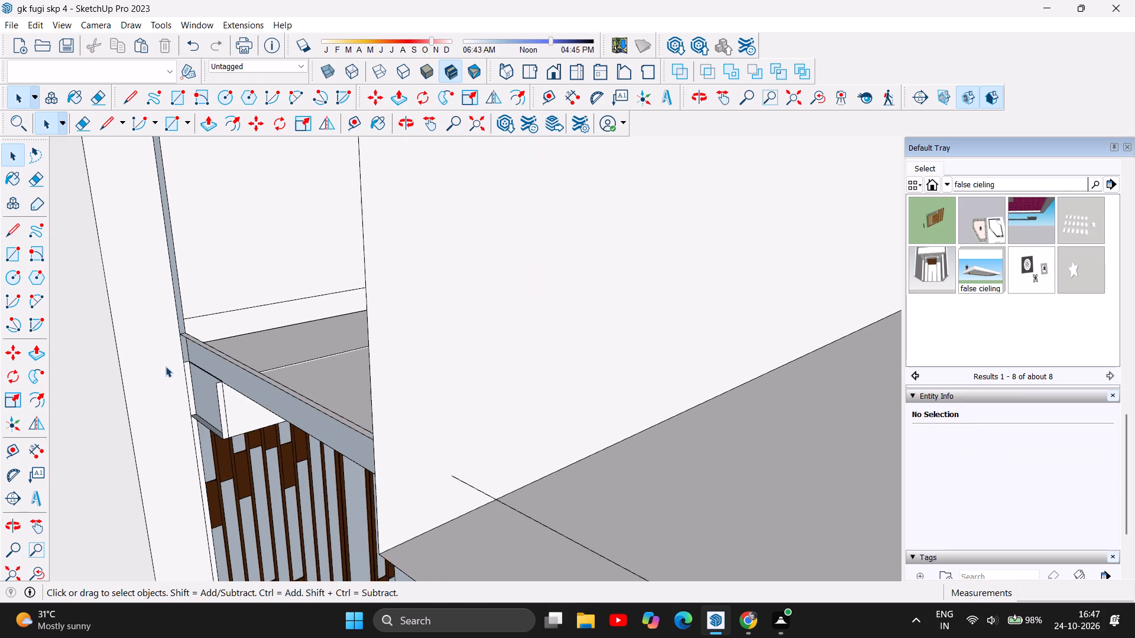
scroll(166, 366, down, 18)
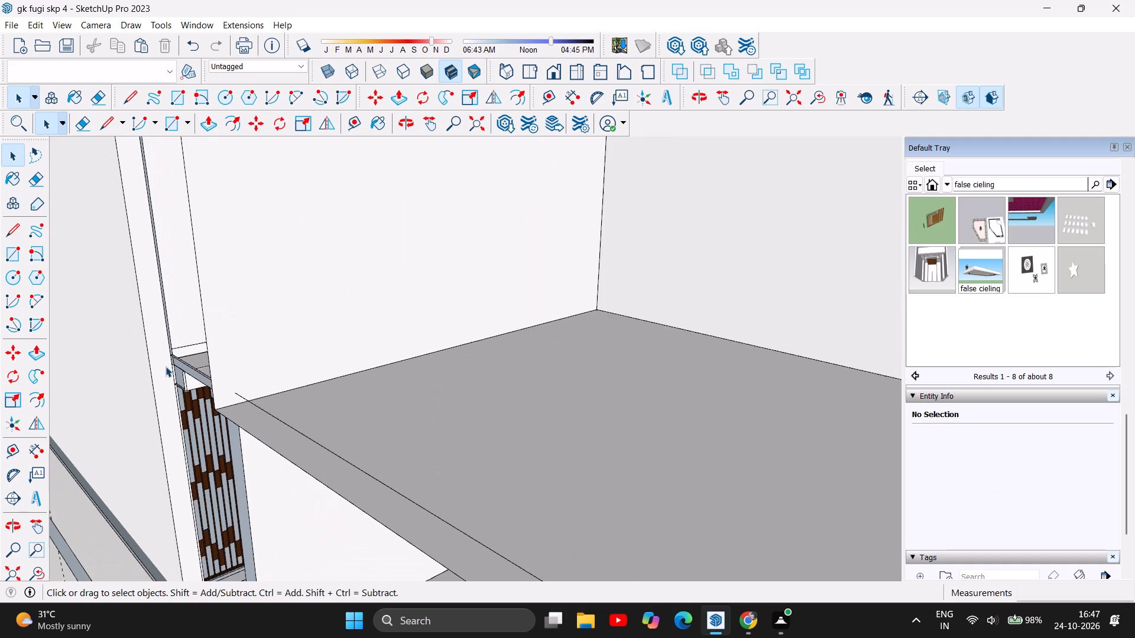
scroll(166, 366, down, 7)
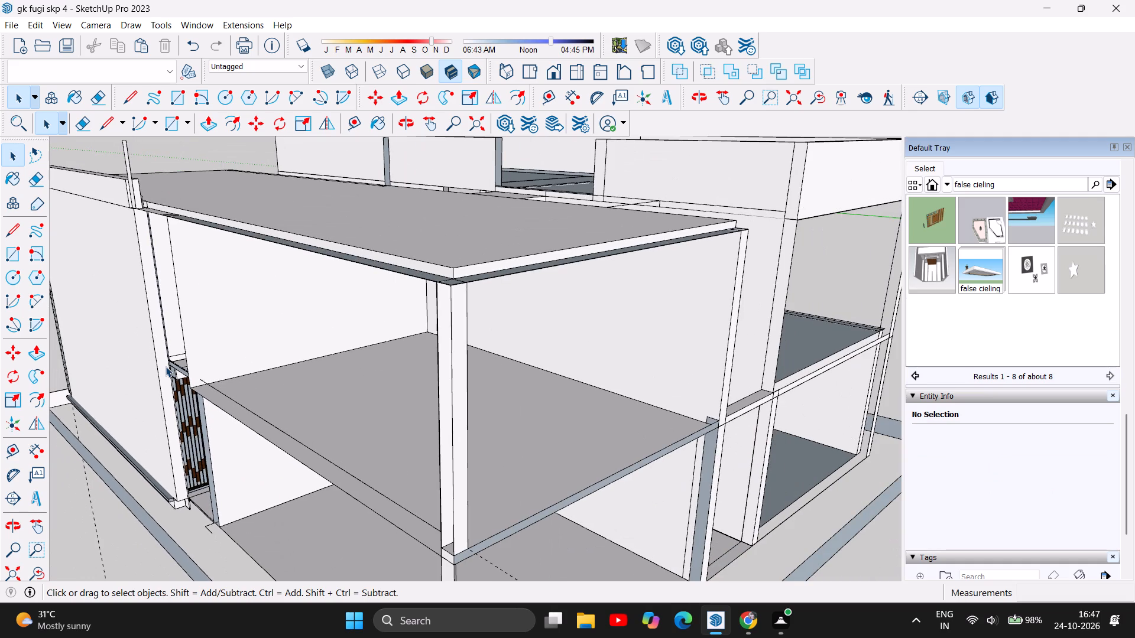
scroll(166, 366, down, 2)
scroll(166, 366, up, 2)
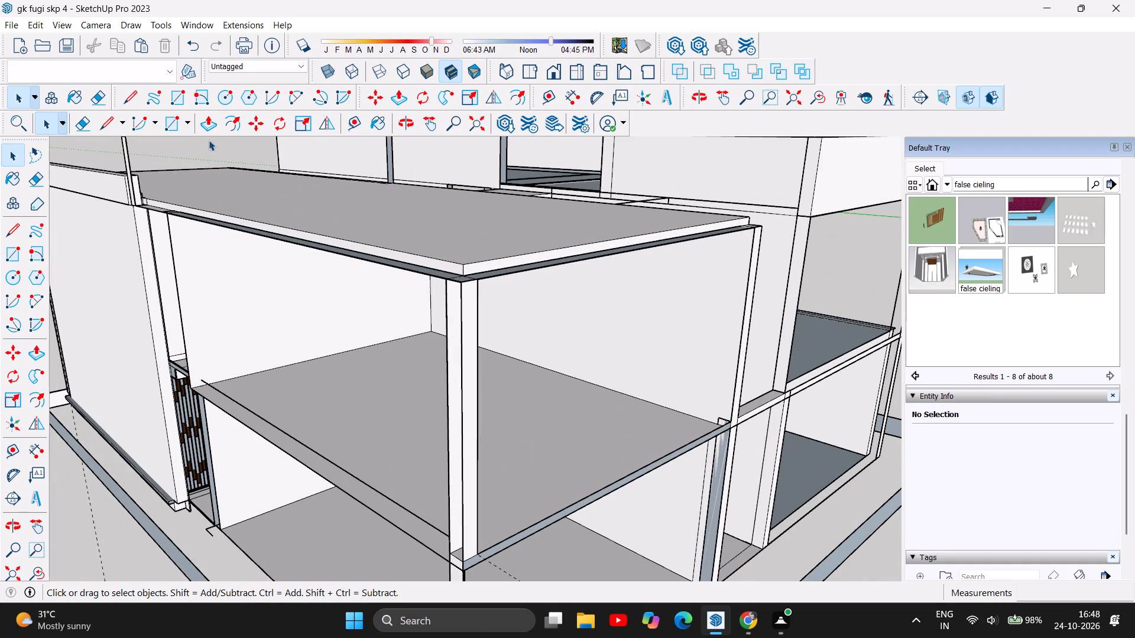
click(208, 125)
drag(155, 309, 163, 320)
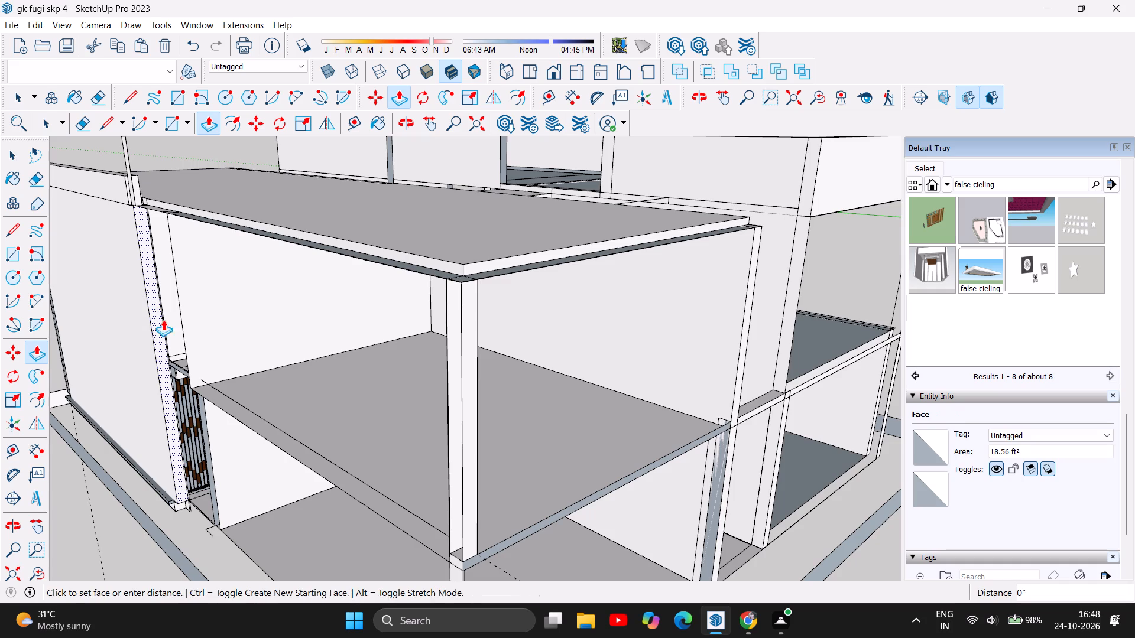
drag(163, 320, 205, 351)
drag(163, 347, 218, 399)
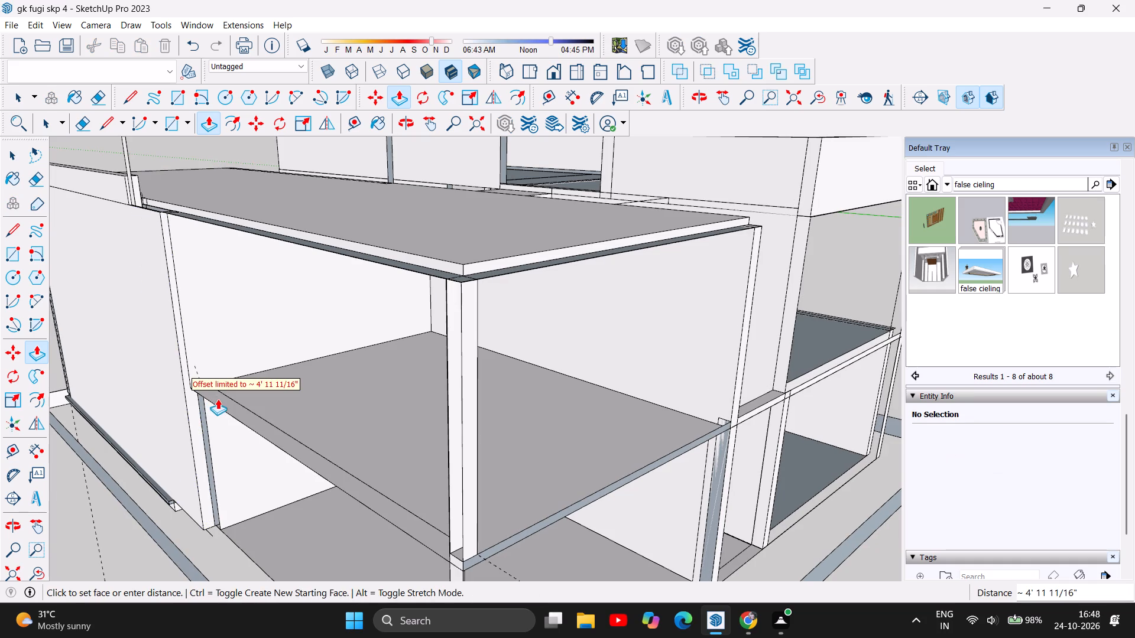
drag(218, 399, 307, 491)
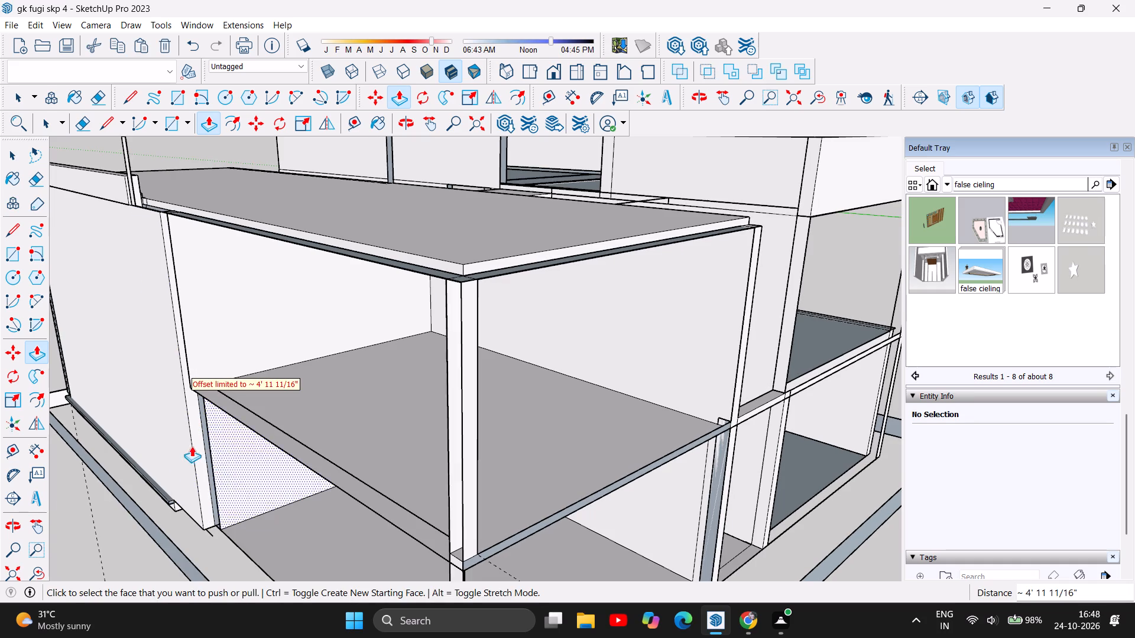
Delete the vertical edge where the extended wall meets the upper front room's side wall.
scroll(194, 301, up, 4)
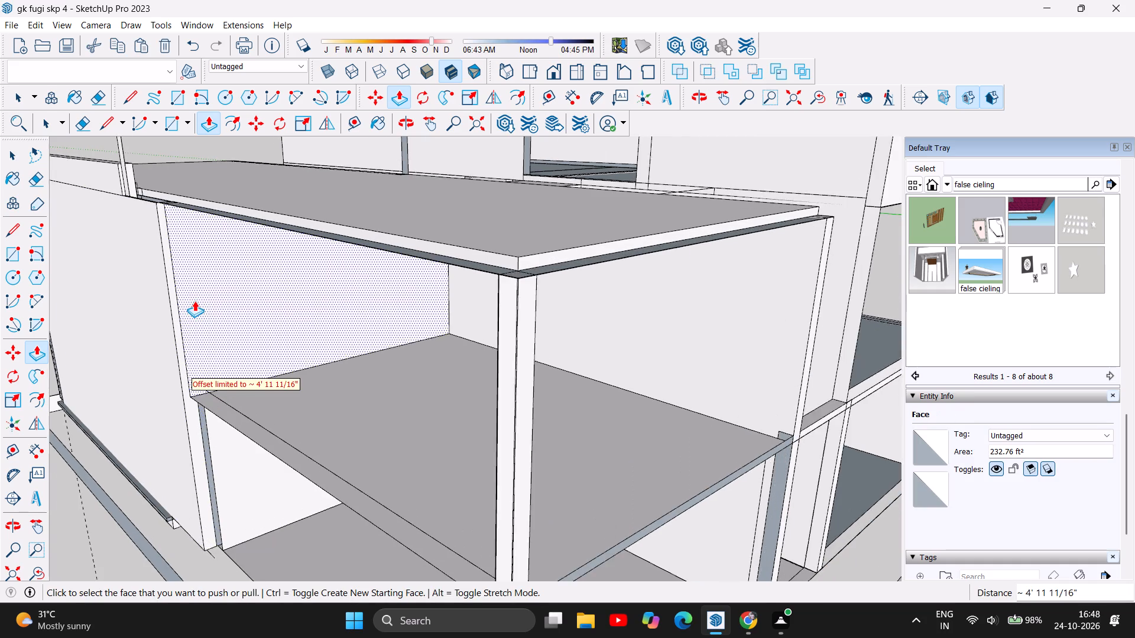
scroll(194, 301, up, 2)
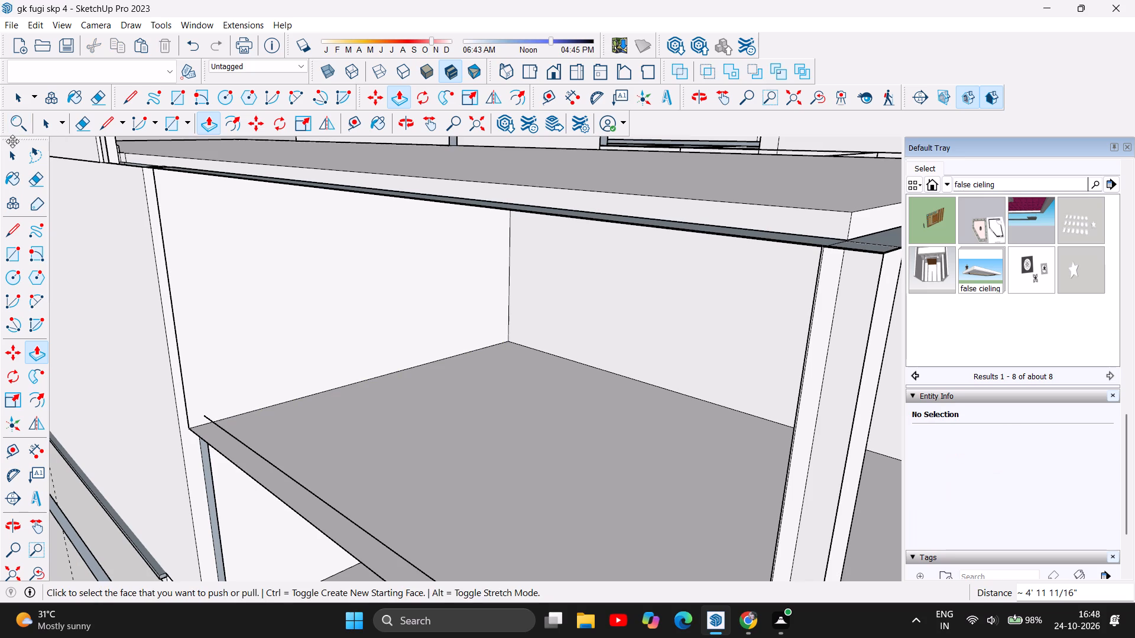
click(12, 160)
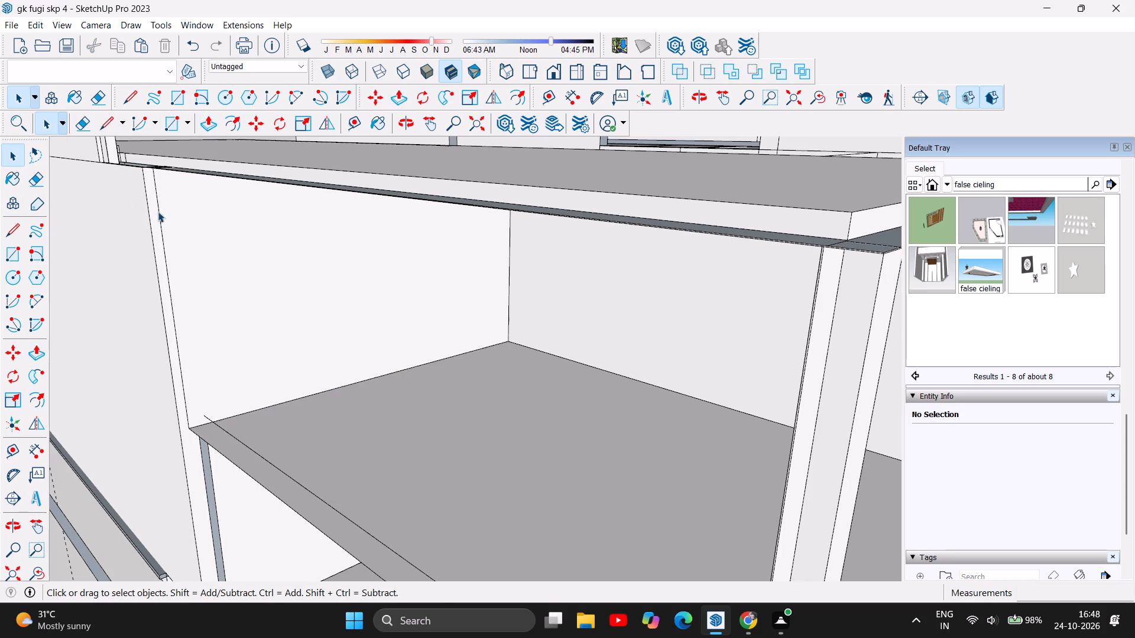
click(160, 214)
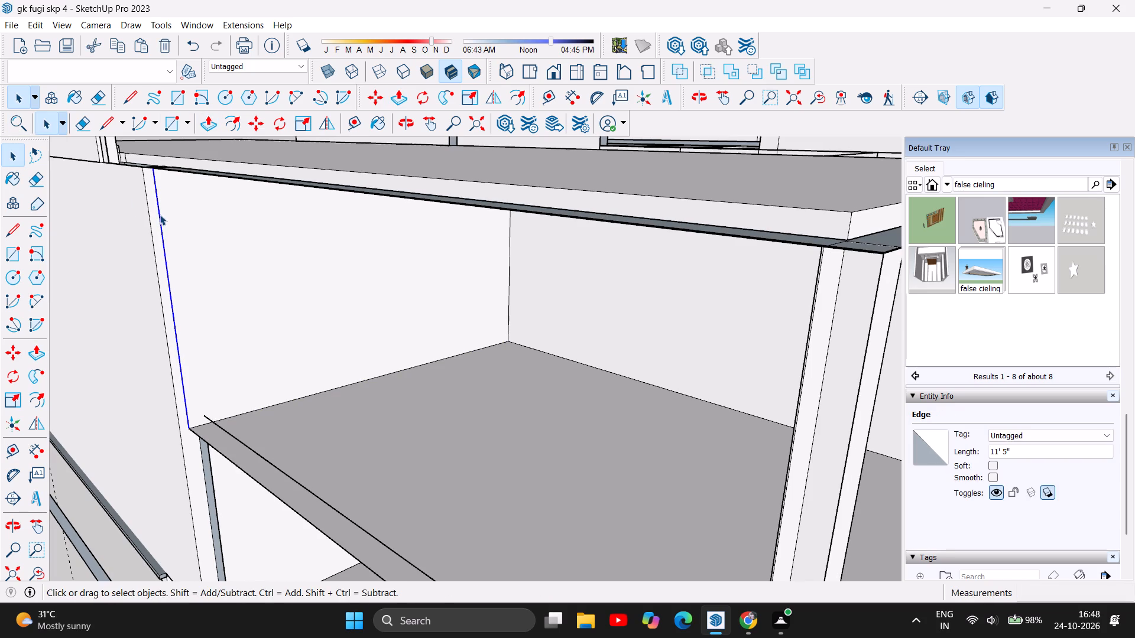
key(Delete)
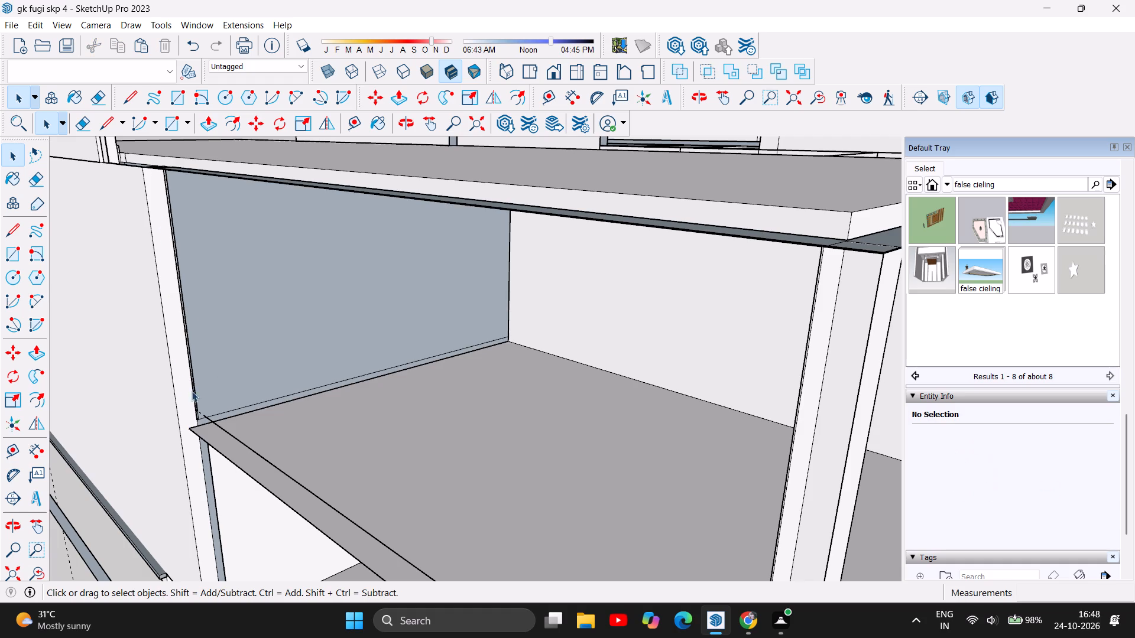
scroll(204, 437, up, 6)
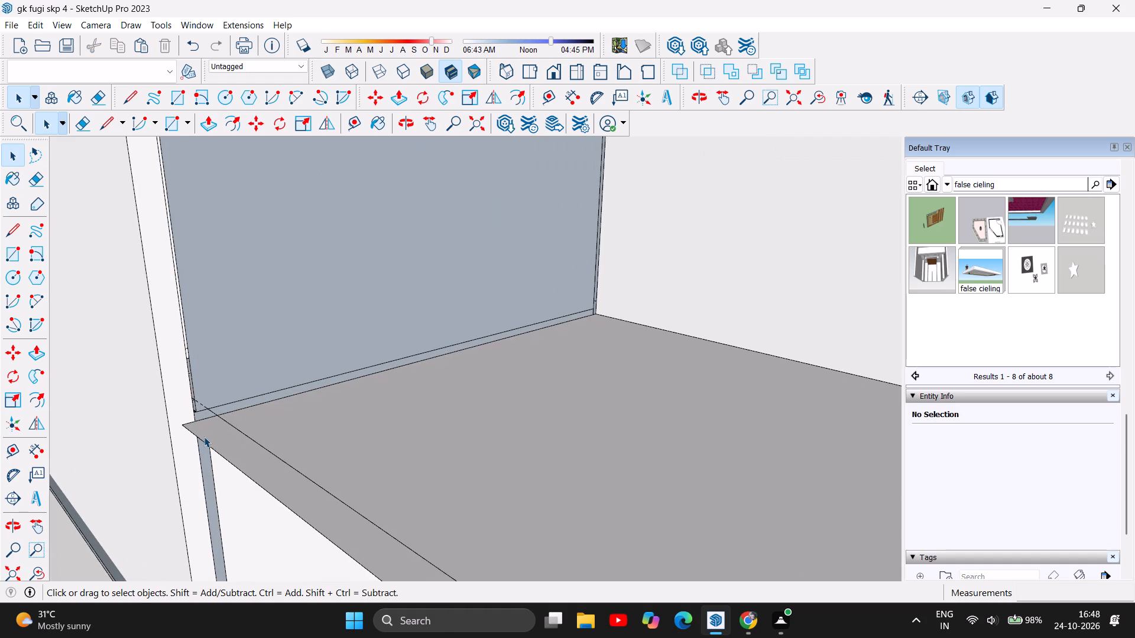
Undo the vertical edge deletion and the extension of the narrow wall across the opening beside the slatted screen.
key(ctrl+z)
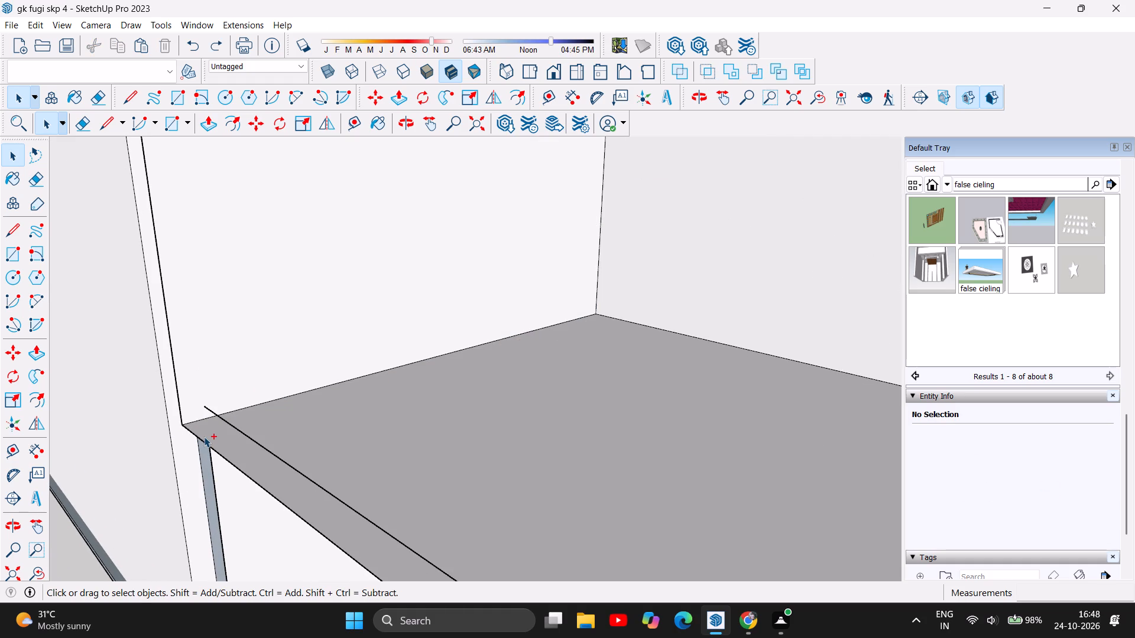
key(ctrl+z)
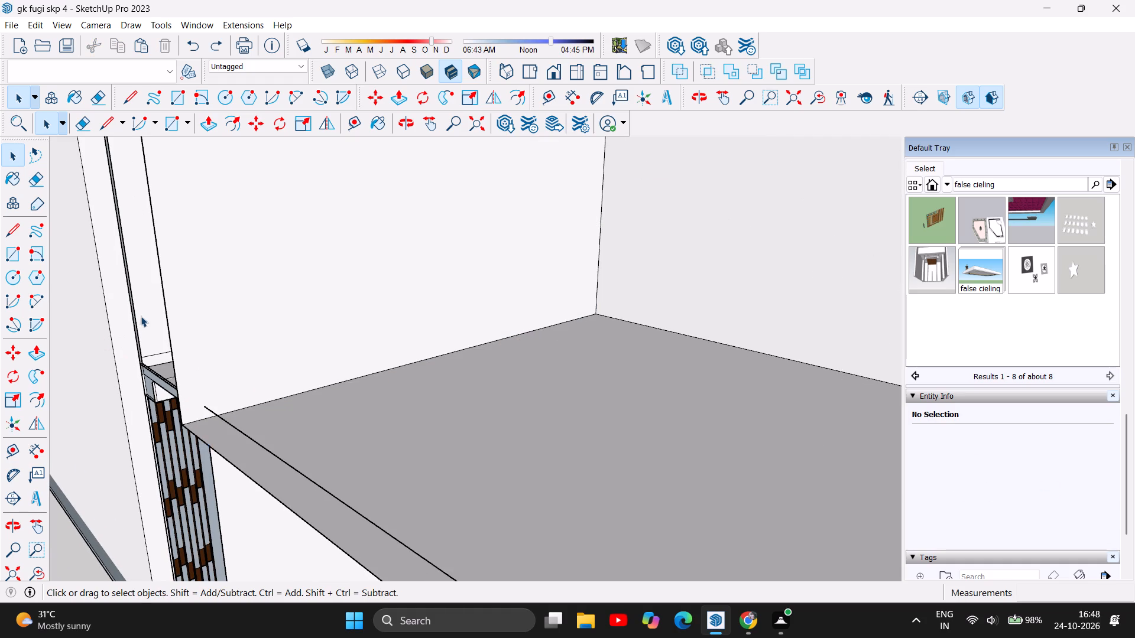
Push/Pull the narrow wall face beside the slatted screen about 4' 11 11/16" across the opening to the upper front room's side wall.
scroll(144, 314, down, 4)
scroll(144, 314, up, 1)
scroll(117, 325, down, 10)
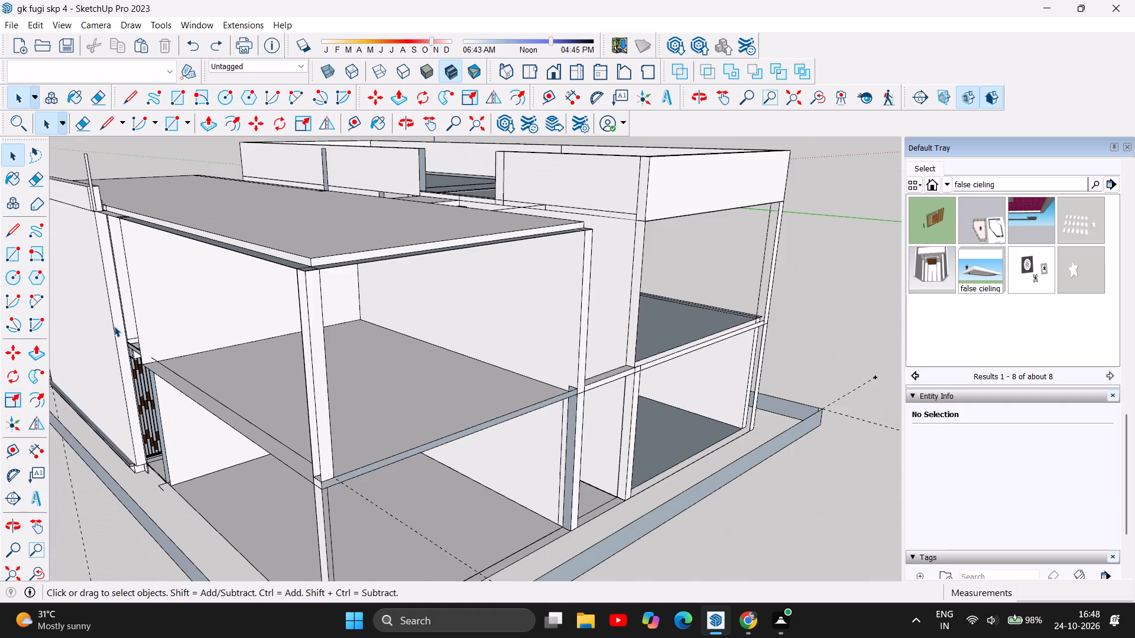
scroll(114, 326, down, 1)
scroll(135, 398, up, 2)
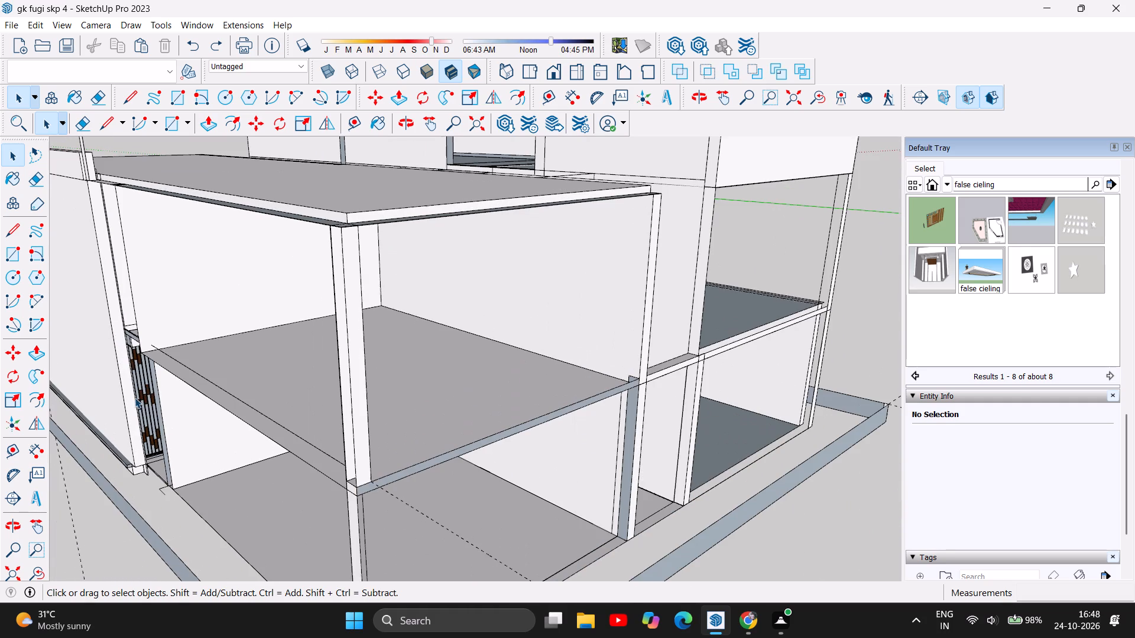
click(216, 123)
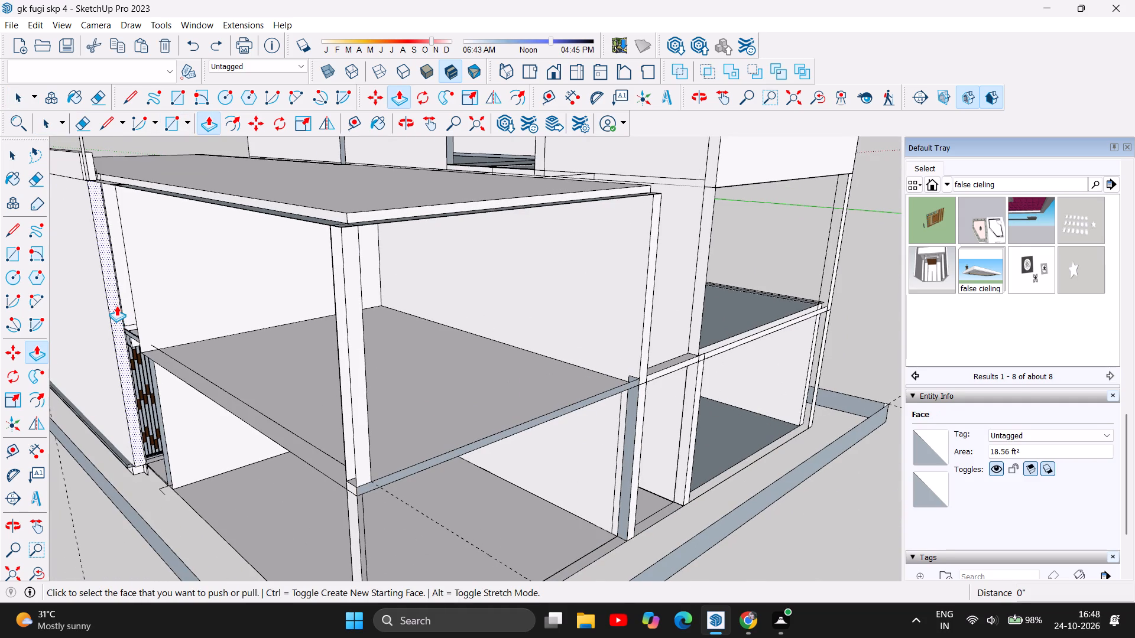
drag(116, 305, 206, 383)
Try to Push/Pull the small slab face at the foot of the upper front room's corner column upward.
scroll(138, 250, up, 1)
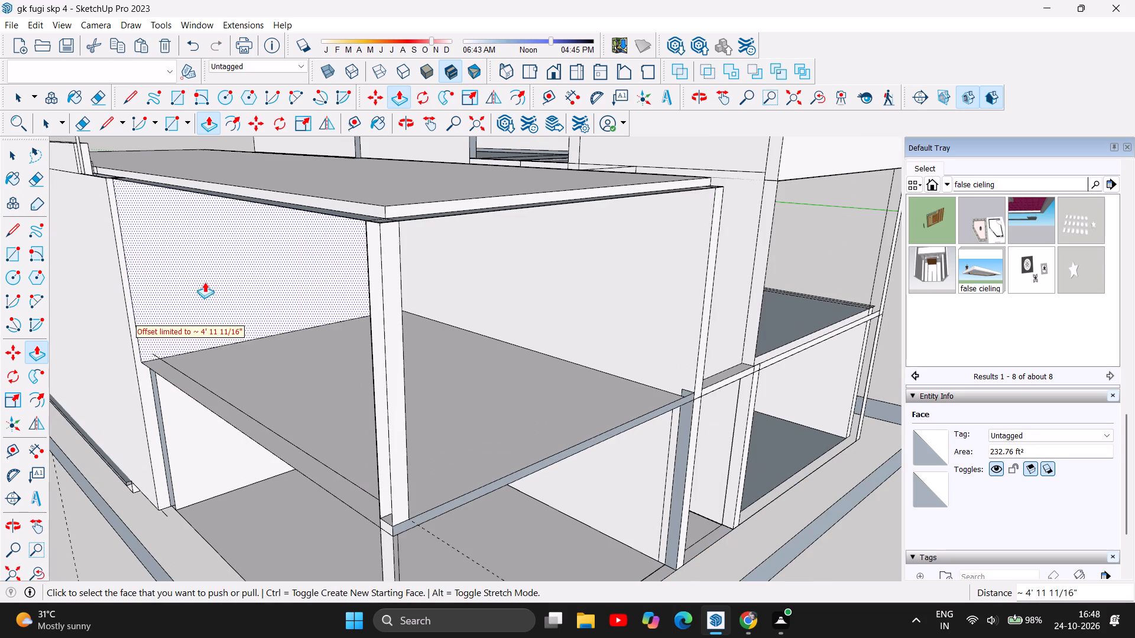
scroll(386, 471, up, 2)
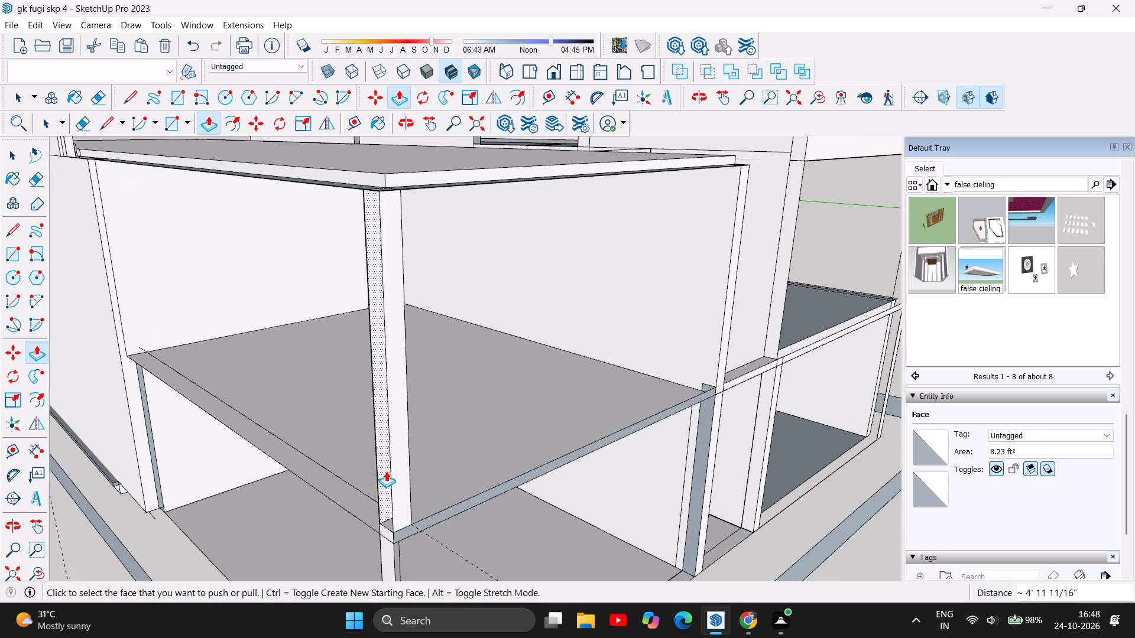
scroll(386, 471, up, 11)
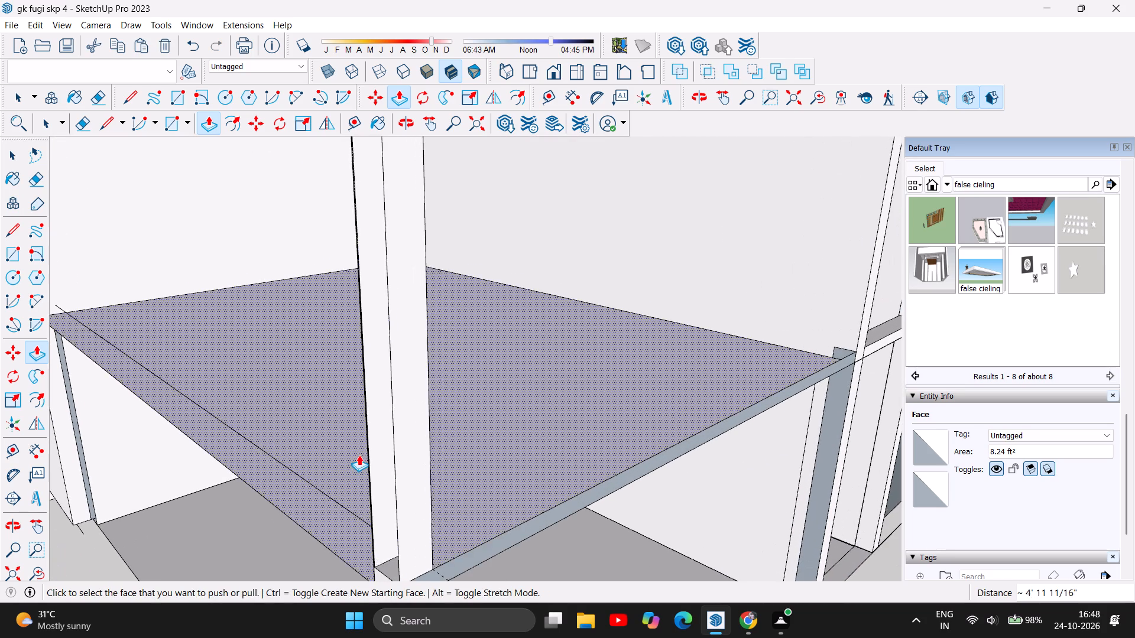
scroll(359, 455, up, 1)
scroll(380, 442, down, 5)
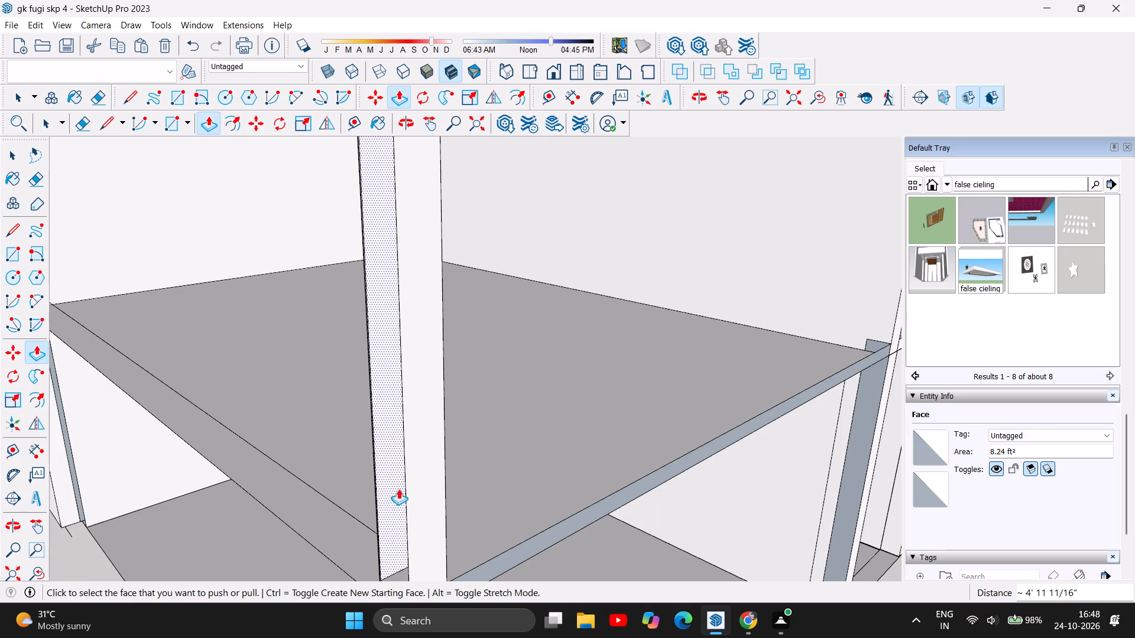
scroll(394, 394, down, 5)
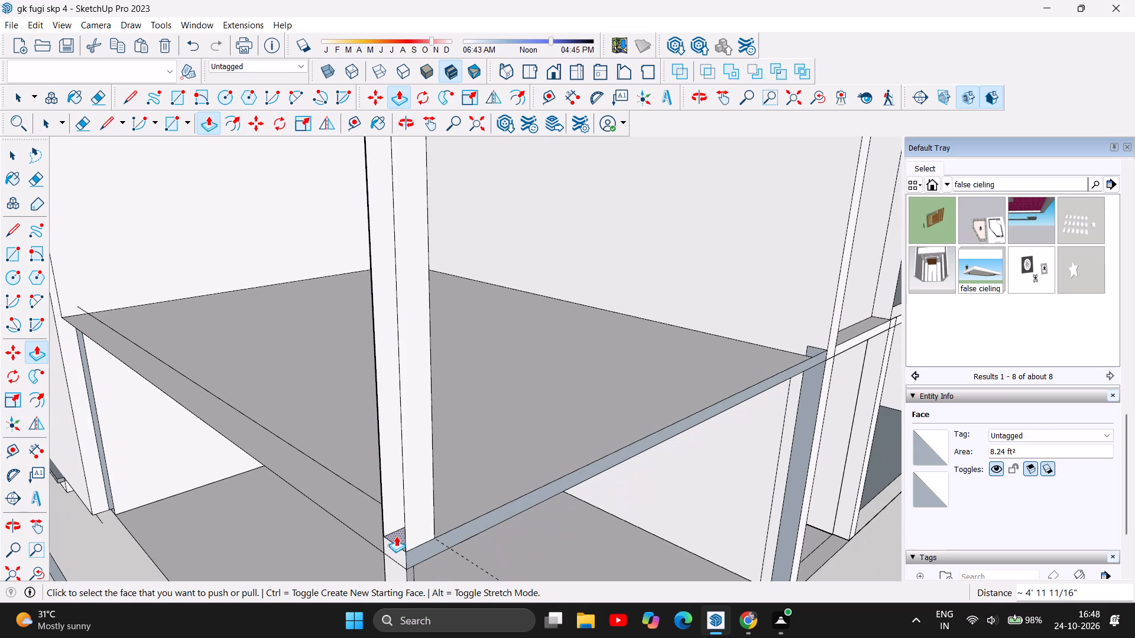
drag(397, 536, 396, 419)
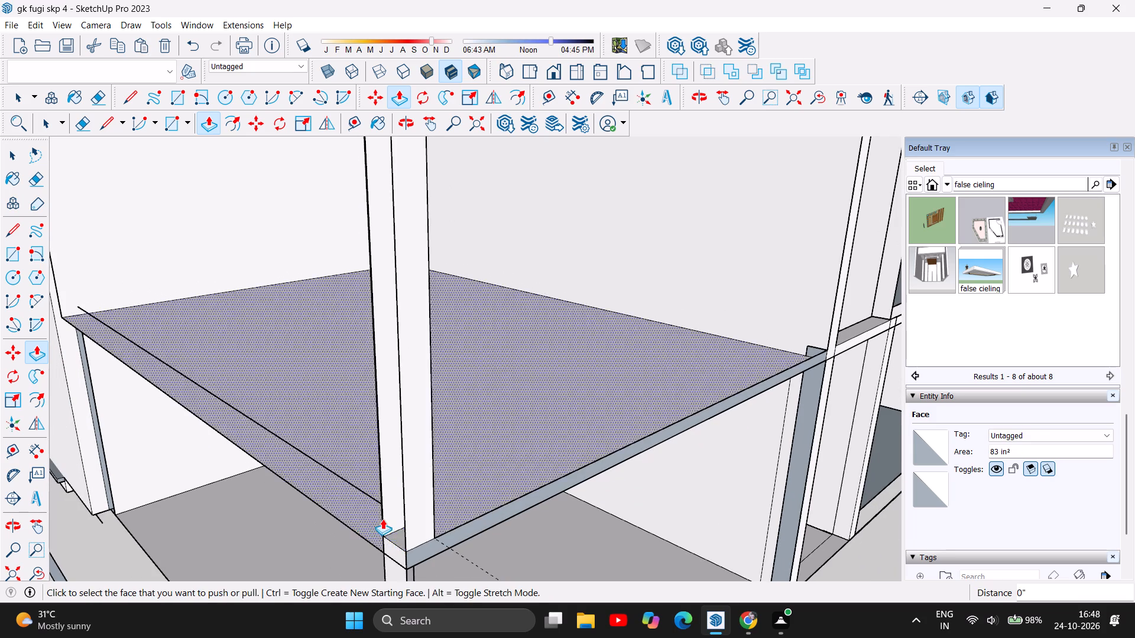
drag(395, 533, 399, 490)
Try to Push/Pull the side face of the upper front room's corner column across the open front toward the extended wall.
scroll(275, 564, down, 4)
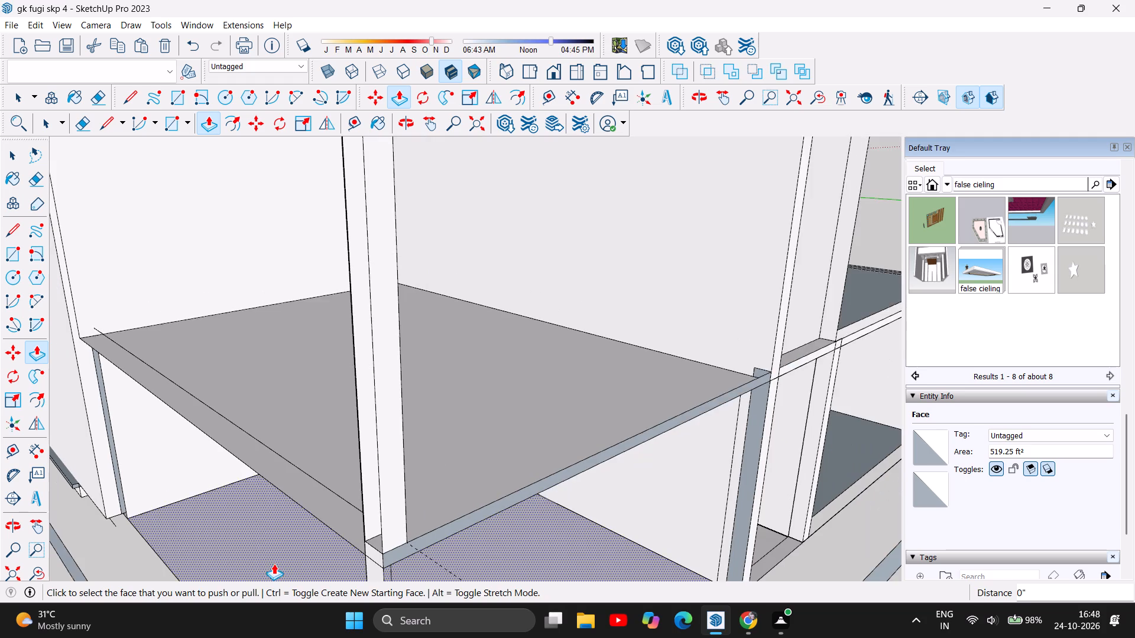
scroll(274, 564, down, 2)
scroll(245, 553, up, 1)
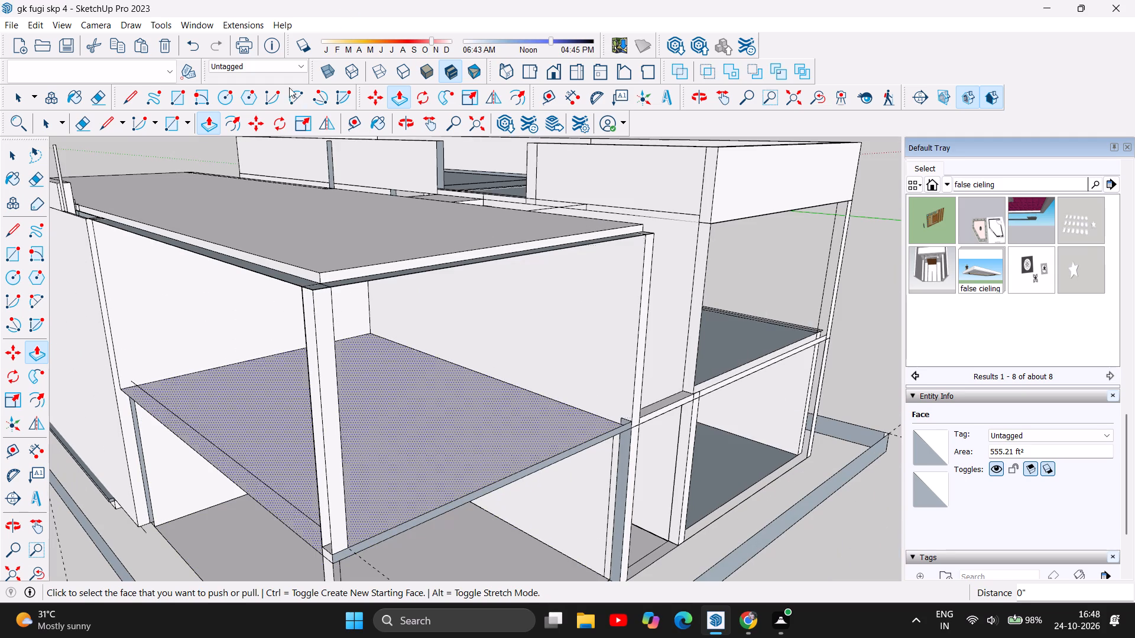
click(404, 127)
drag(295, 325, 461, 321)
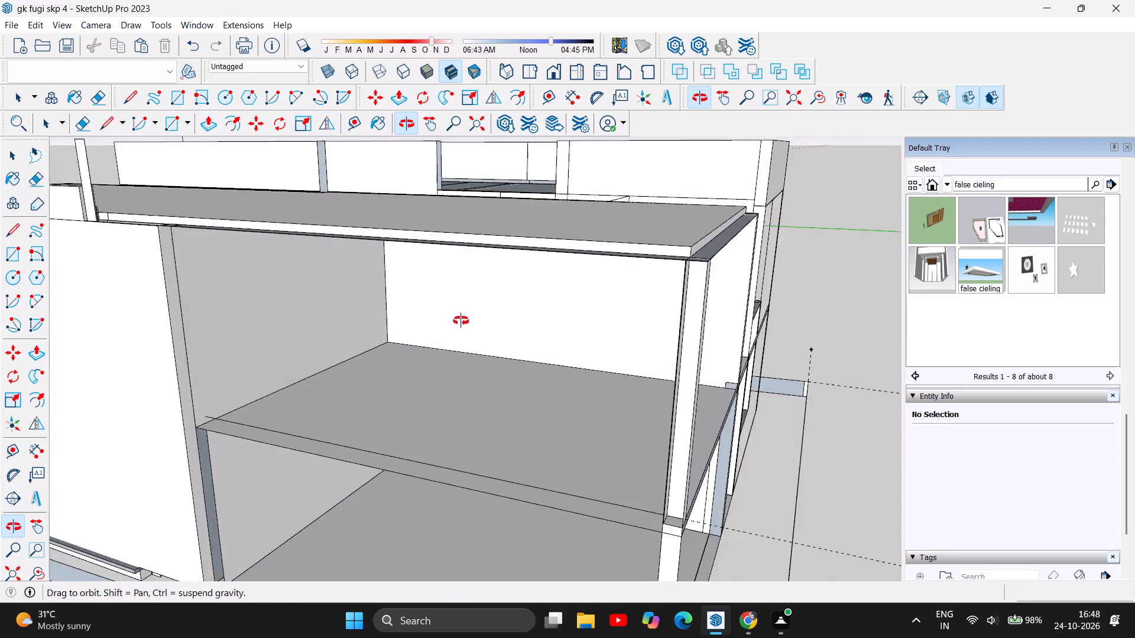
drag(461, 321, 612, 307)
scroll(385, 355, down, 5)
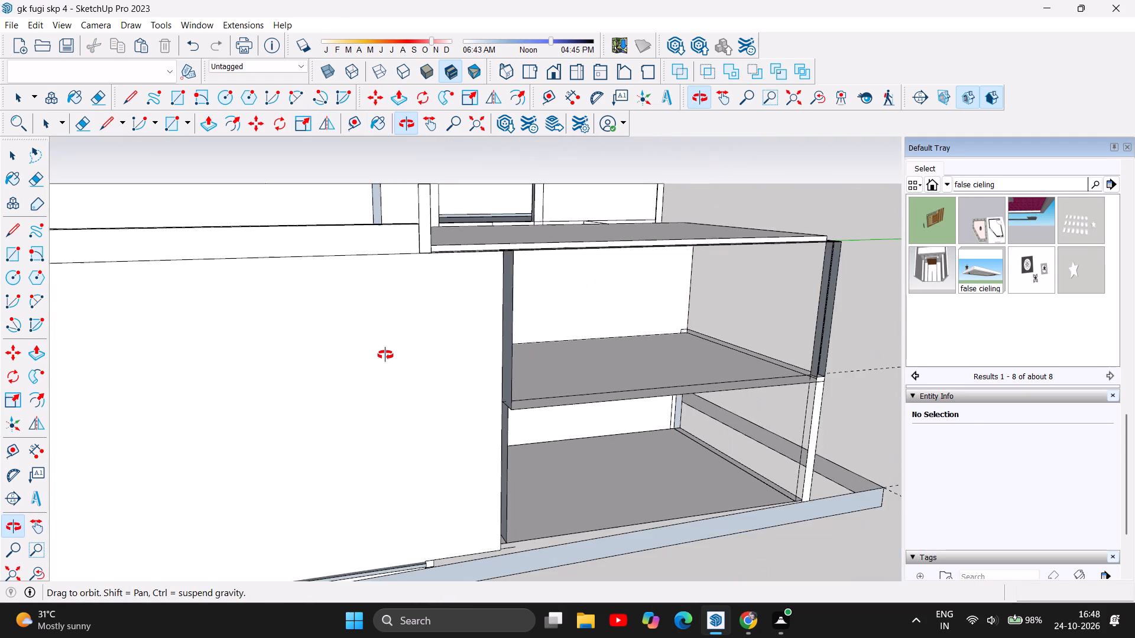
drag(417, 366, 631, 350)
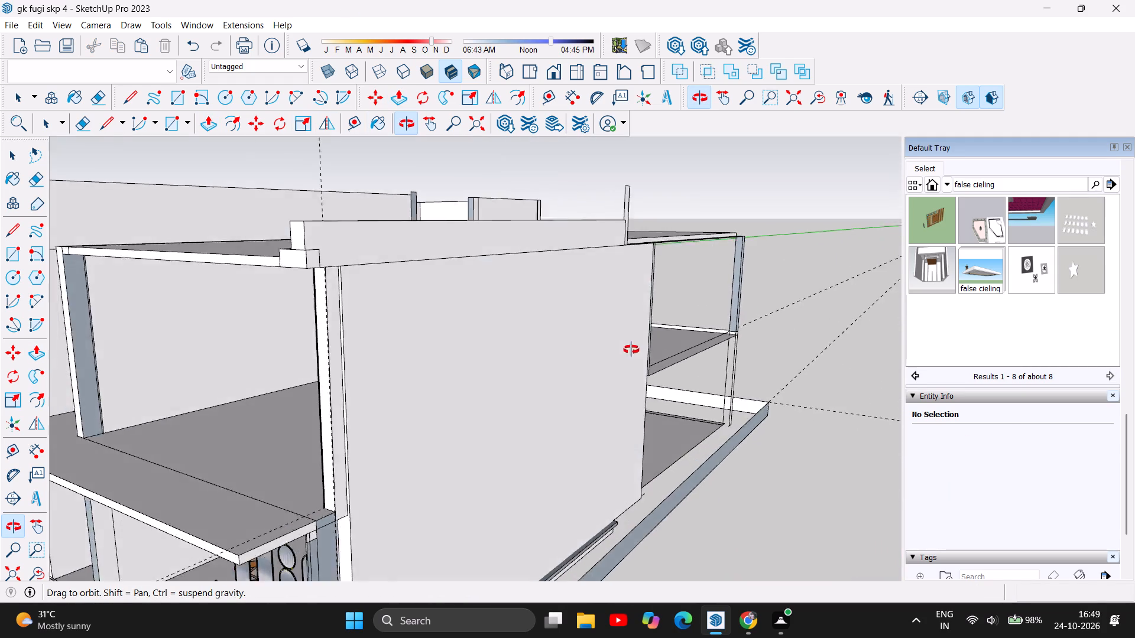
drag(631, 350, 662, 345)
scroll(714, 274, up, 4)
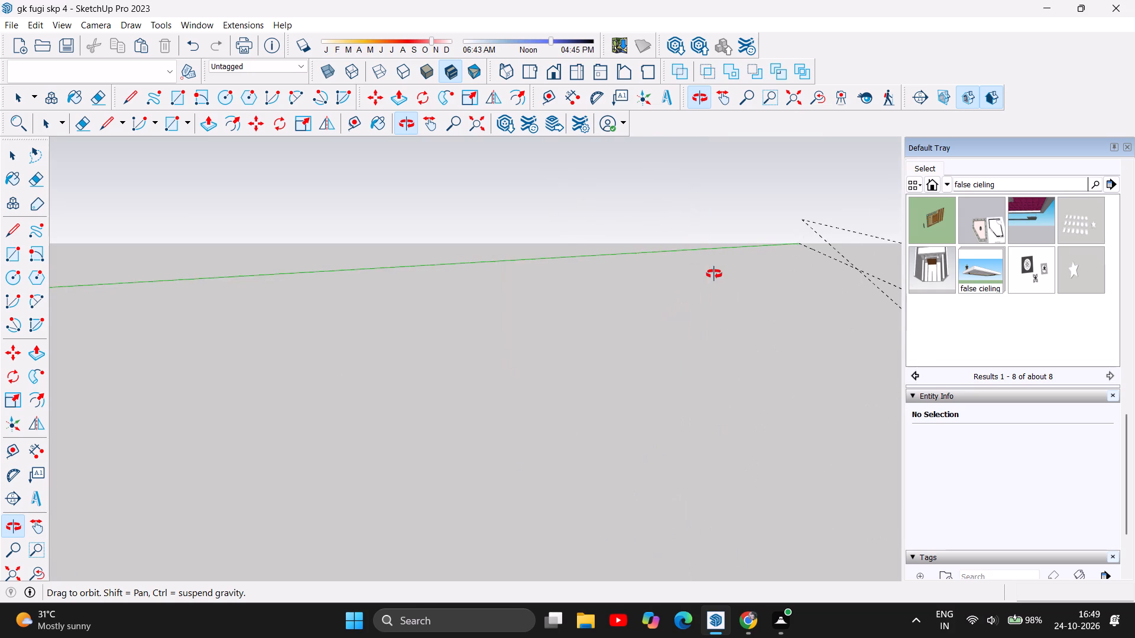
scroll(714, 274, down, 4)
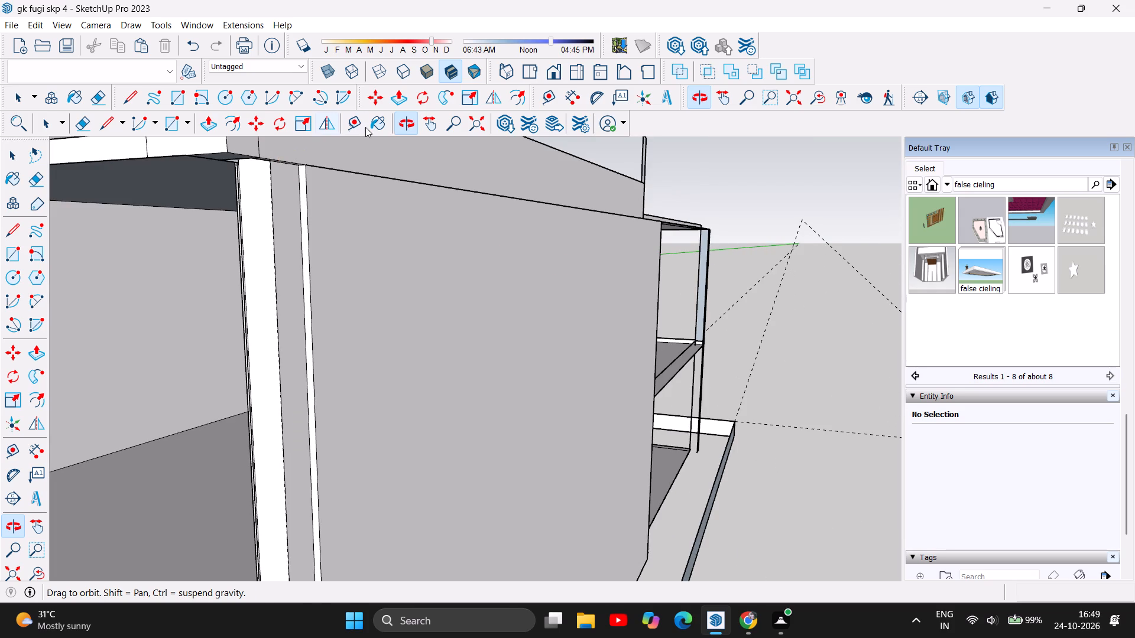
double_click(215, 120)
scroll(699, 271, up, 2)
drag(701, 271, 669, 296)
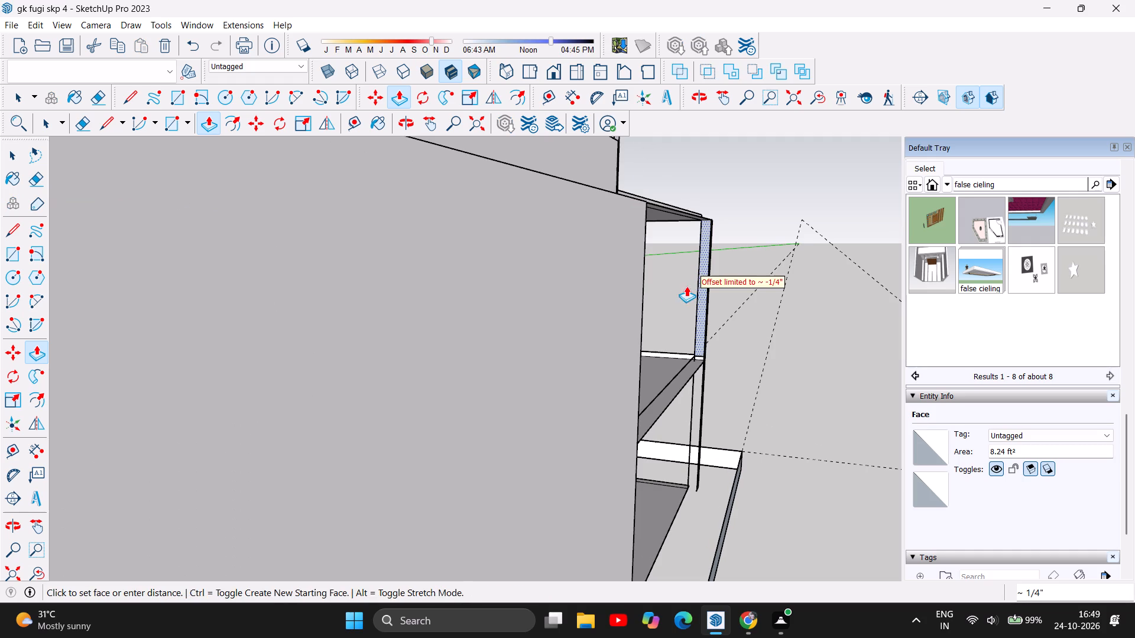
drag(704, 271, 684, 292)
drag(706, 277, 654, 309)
Push/Pull the upper front room's floor face up 5".
drag(676, 381, 682, 359)
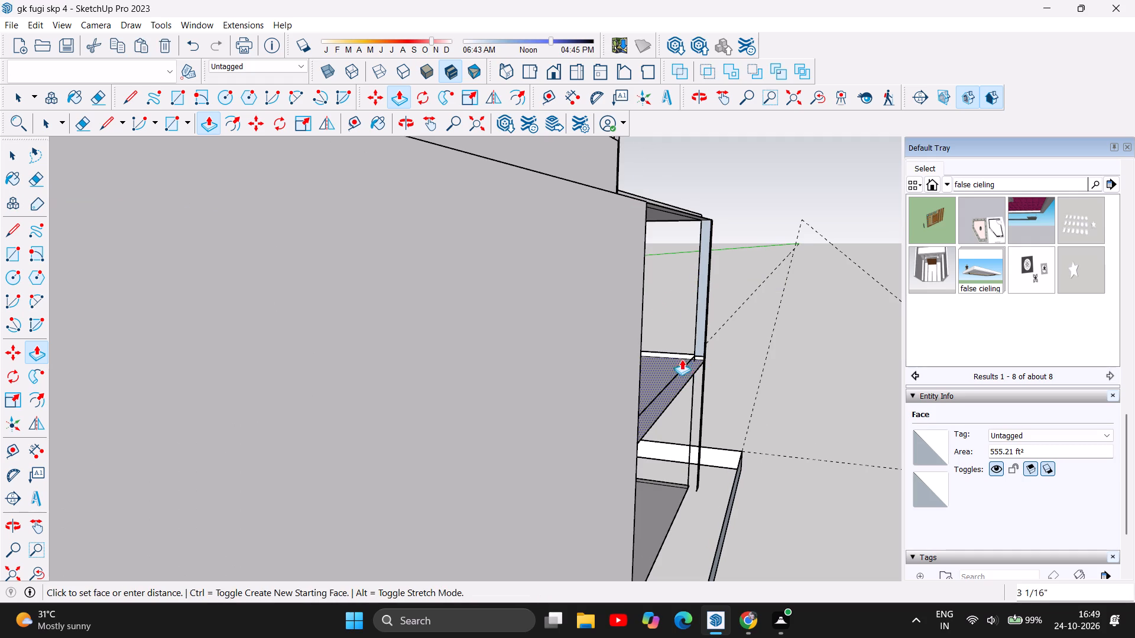
drag(682, 359, 690, 323)
Push/Pull the floor strip along the upper front room's open edge up 11' to the roof slab, forming a front wall.
scroll(676, 377, up, 1)
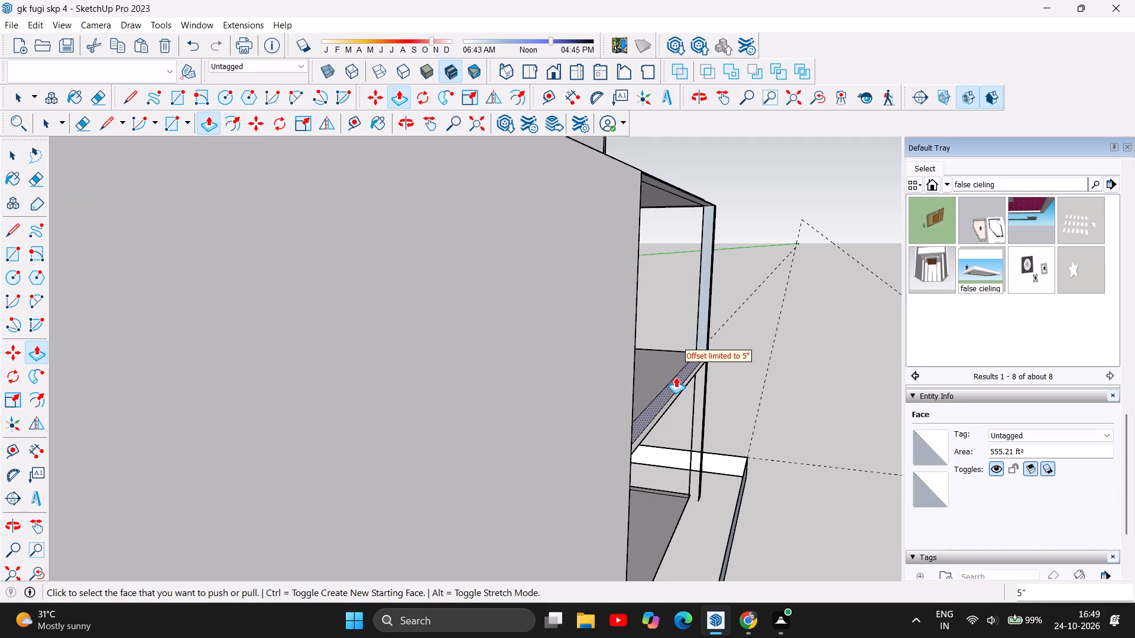
drag(676, 377, 683, 191)
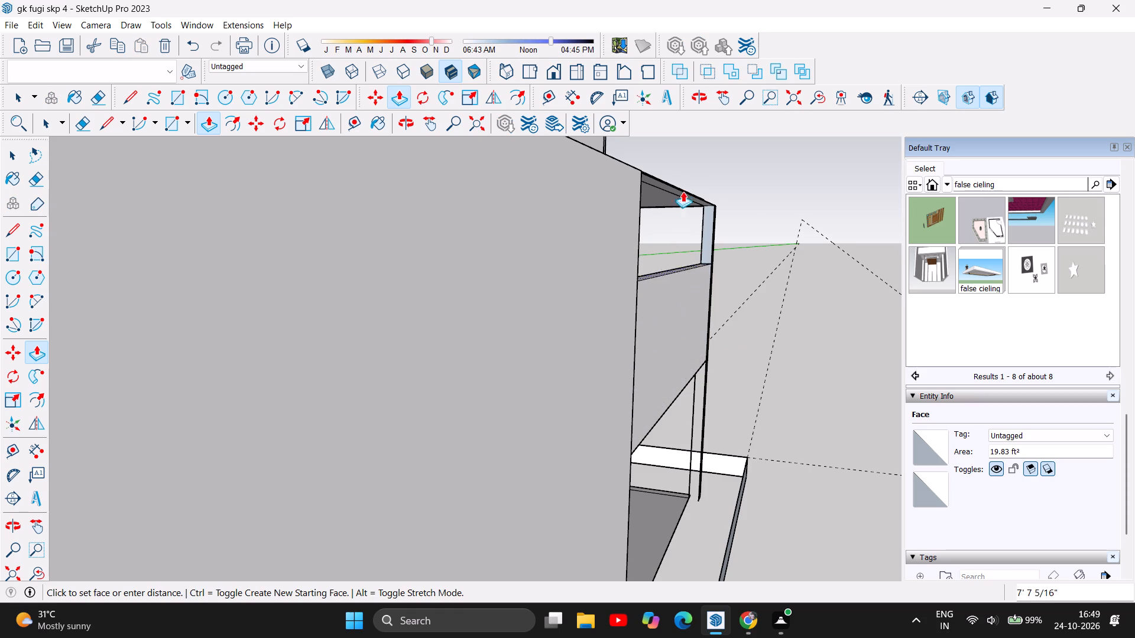
drag(683, 191, 684, 158)
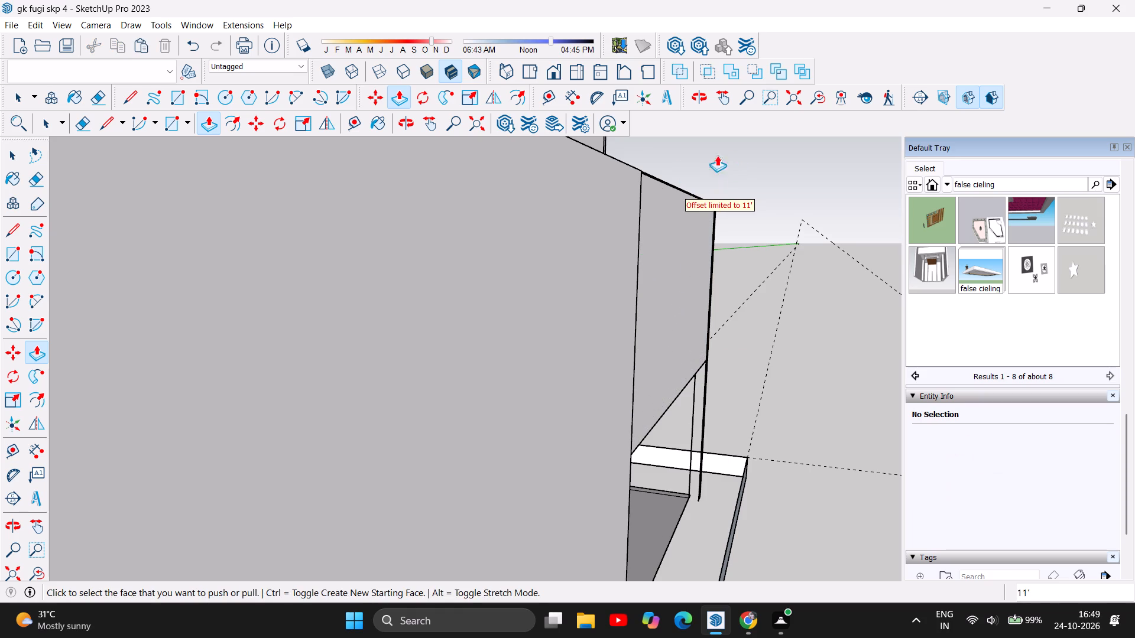
Push/Pull the lower section of the narrow face in the gap beside the new front wall's end about 20' 4 11/16".
click(408, 125)
drag(722, 218, 711, 235)
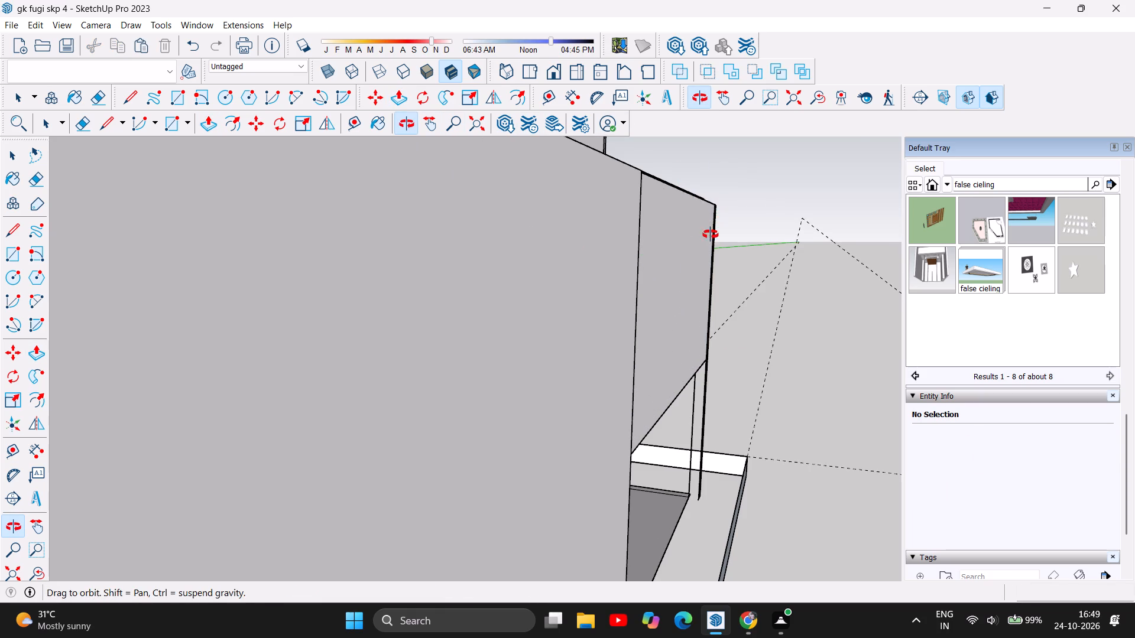
drag(711, 235, 676, 279)
scroll(517, 454, down, 6)
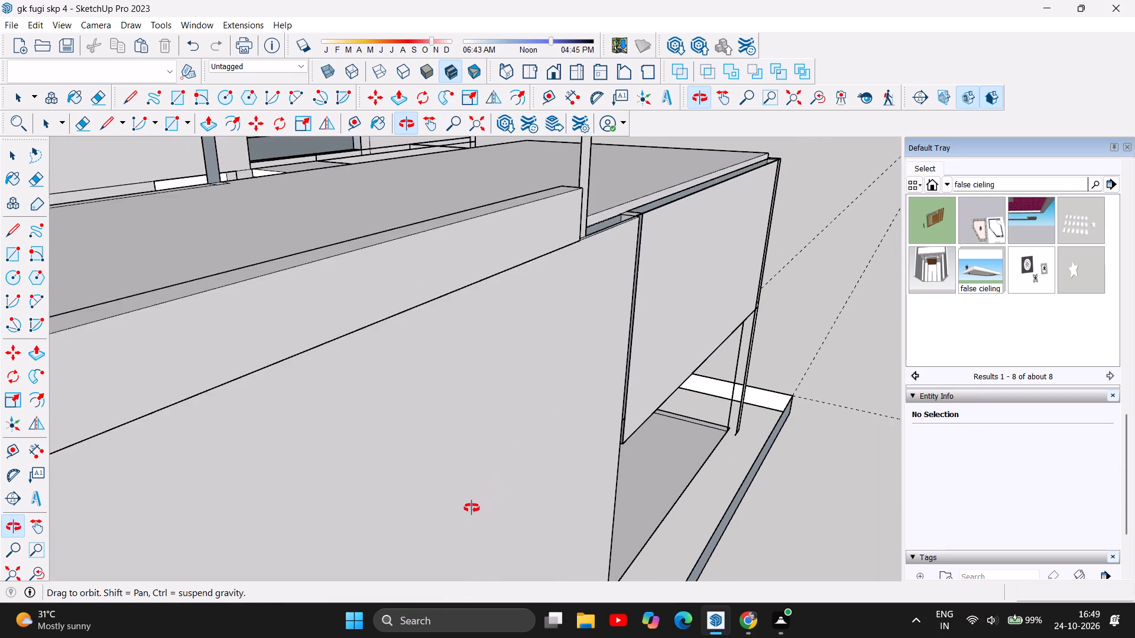
drag(653, 222, 565, 325)
scroll(572, 477, up, 1)
drag(572, 477, 536, 453)
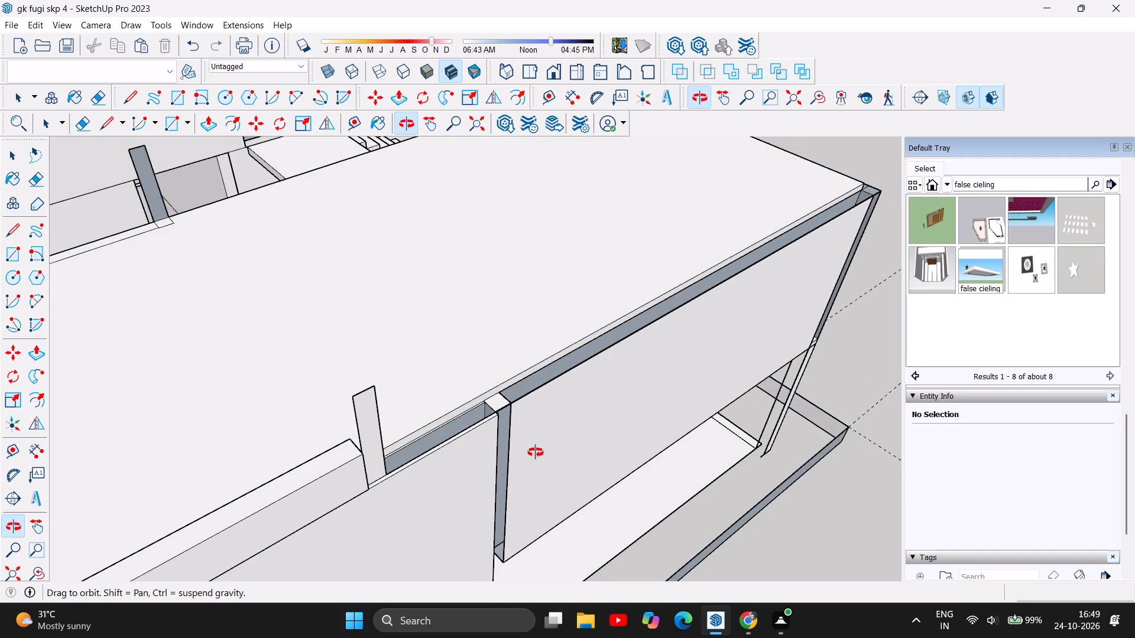
drag(536, 453, 437, 418)
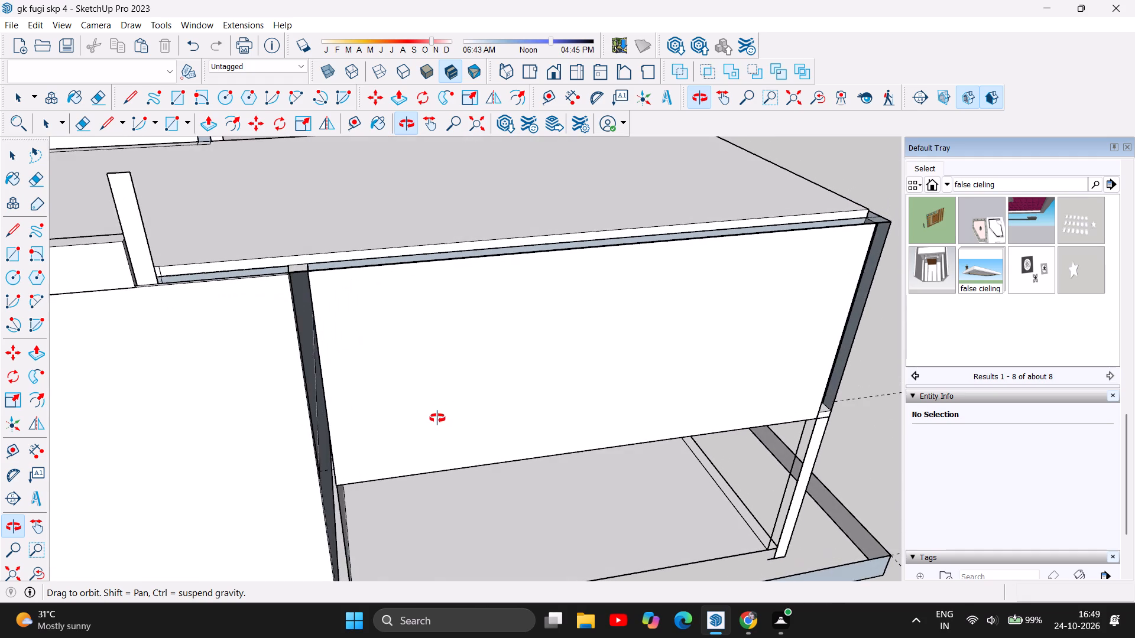
drag(437, 418, 440, 365)
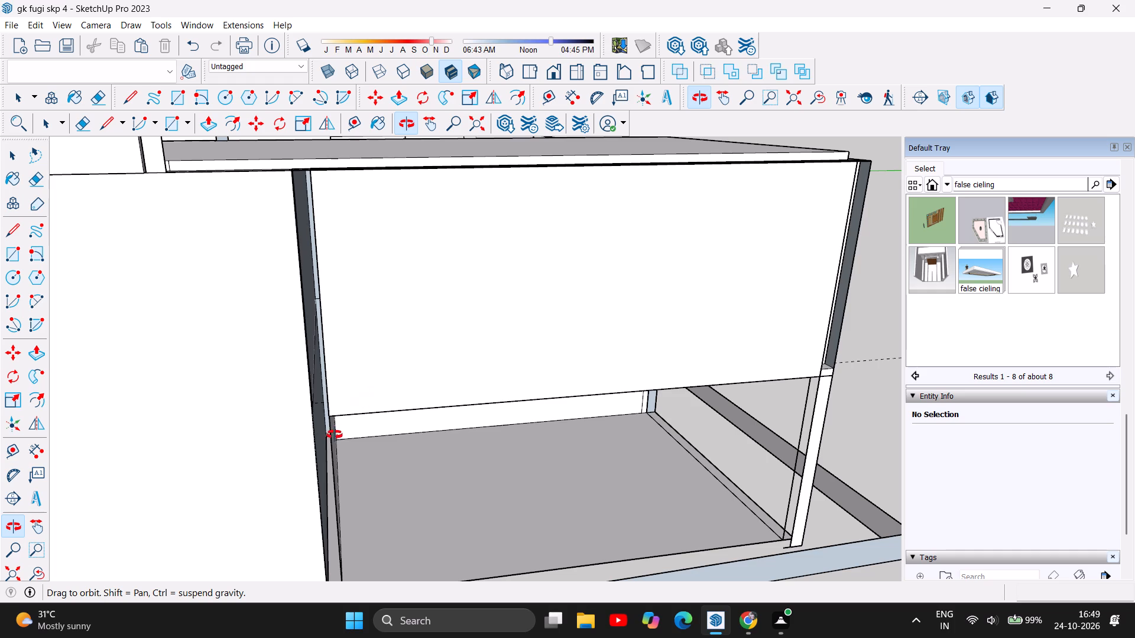
drag(333, 434, 339, 421)
scroll(316, 322, up, 2)
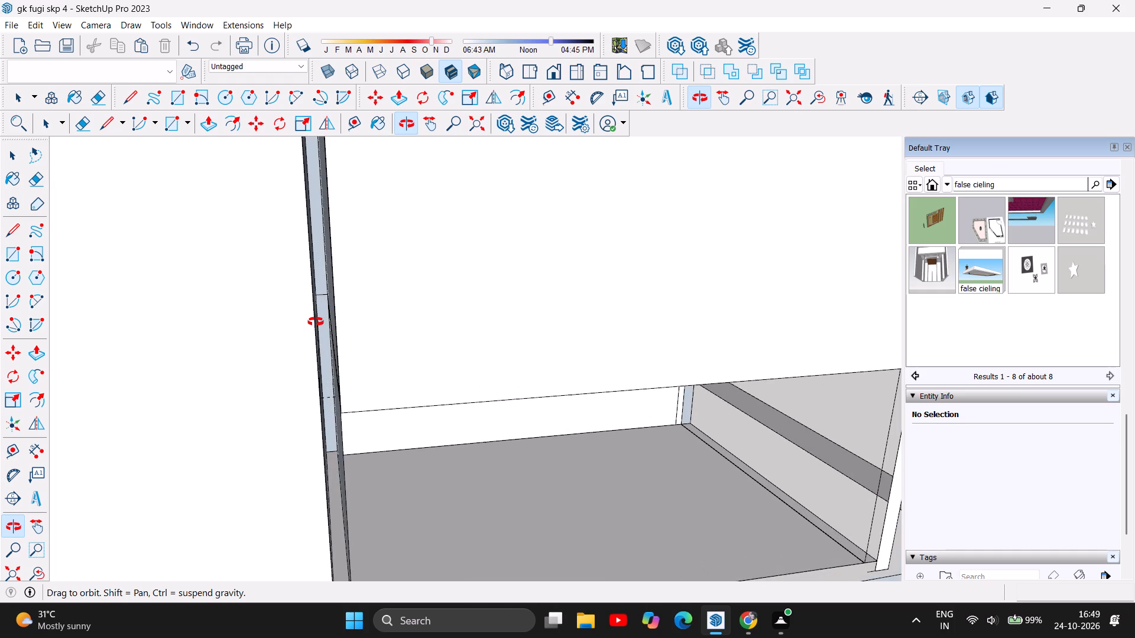
scroll(316, 322, up, 1)
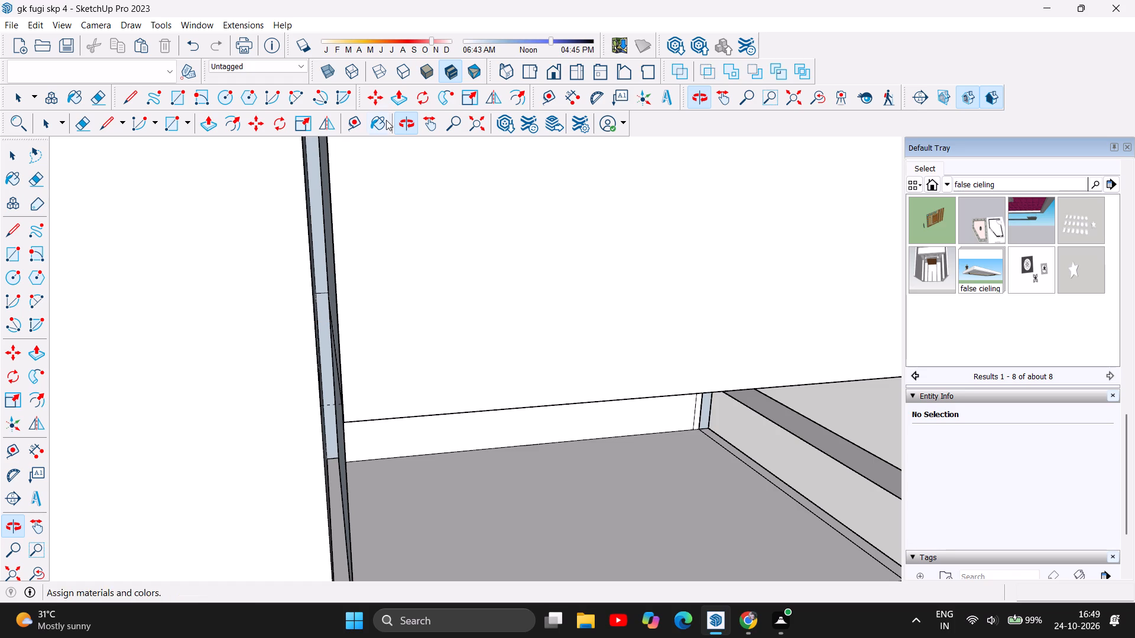
scroll(320, 357, up, 4)
scroll(311, 321, down, 2)
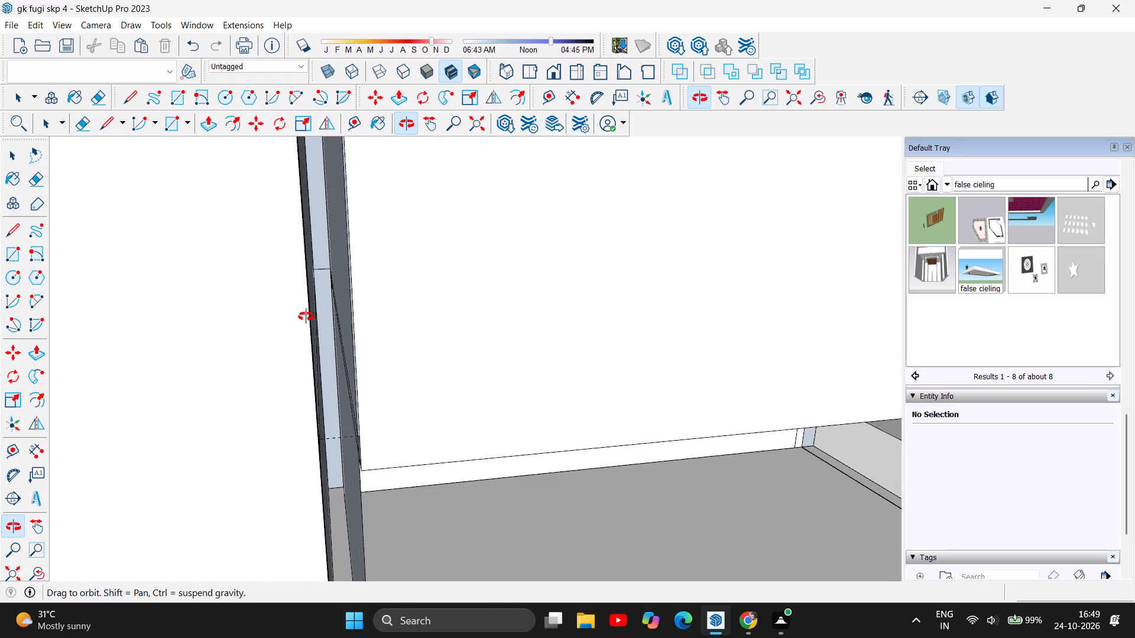
scroll(306, 317, down, 5)
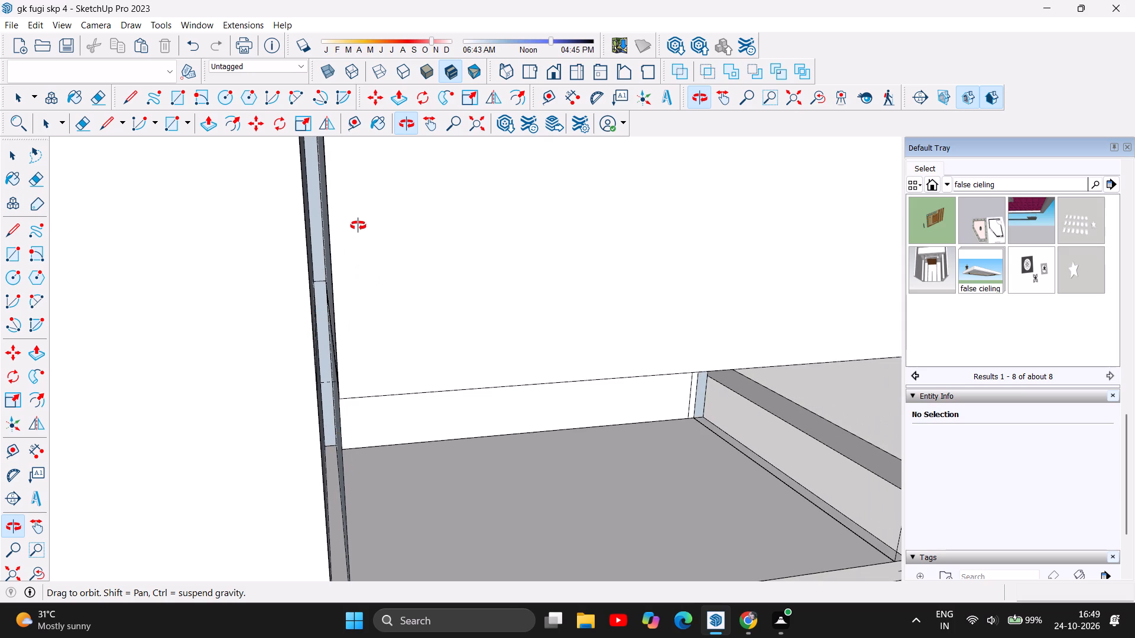
click(210, 128)
drag(320, 298, 329, 374)
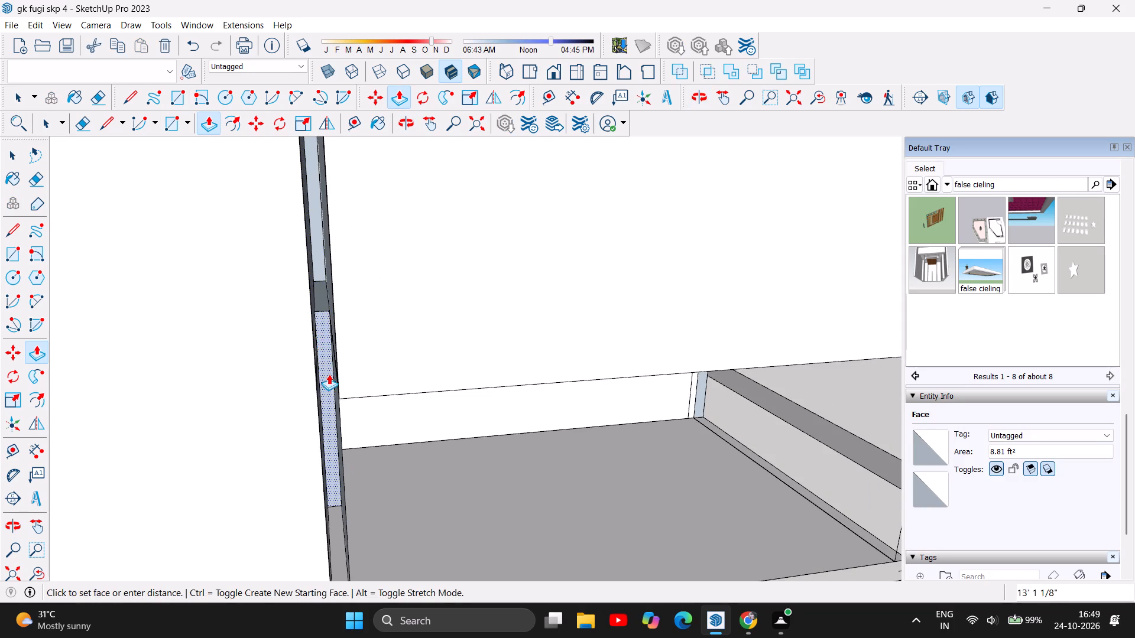
drag(329, 374, 336, 418)
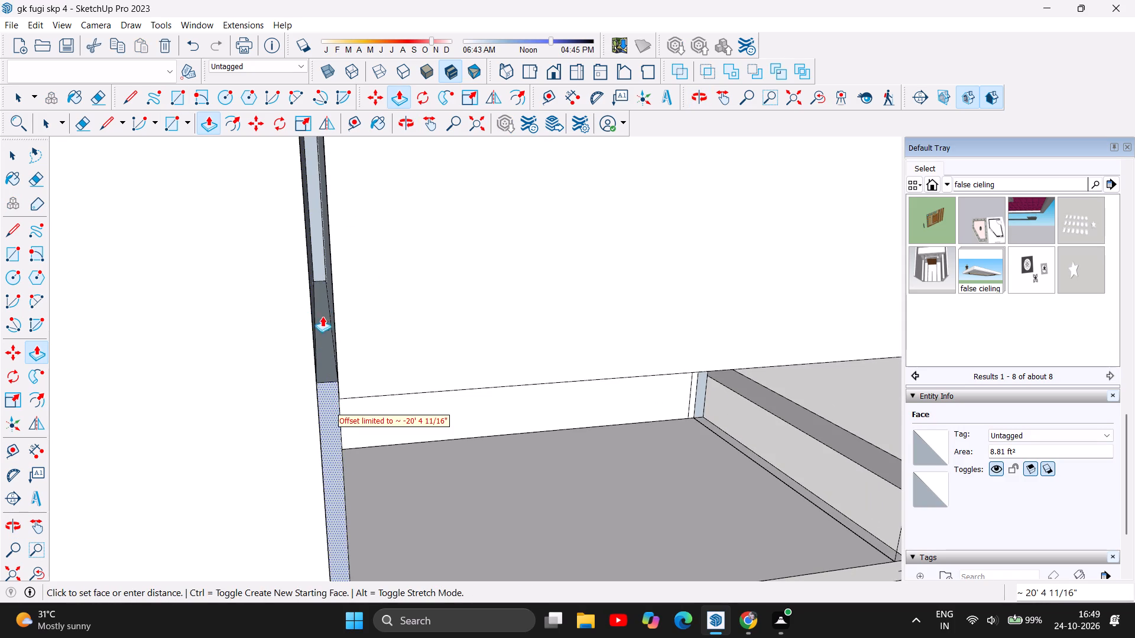
Push/Pull the upper section of the narrow face in the gap beside the new front wall's end about 20' 4 11/16".
drag(311, 213, 317, 251)
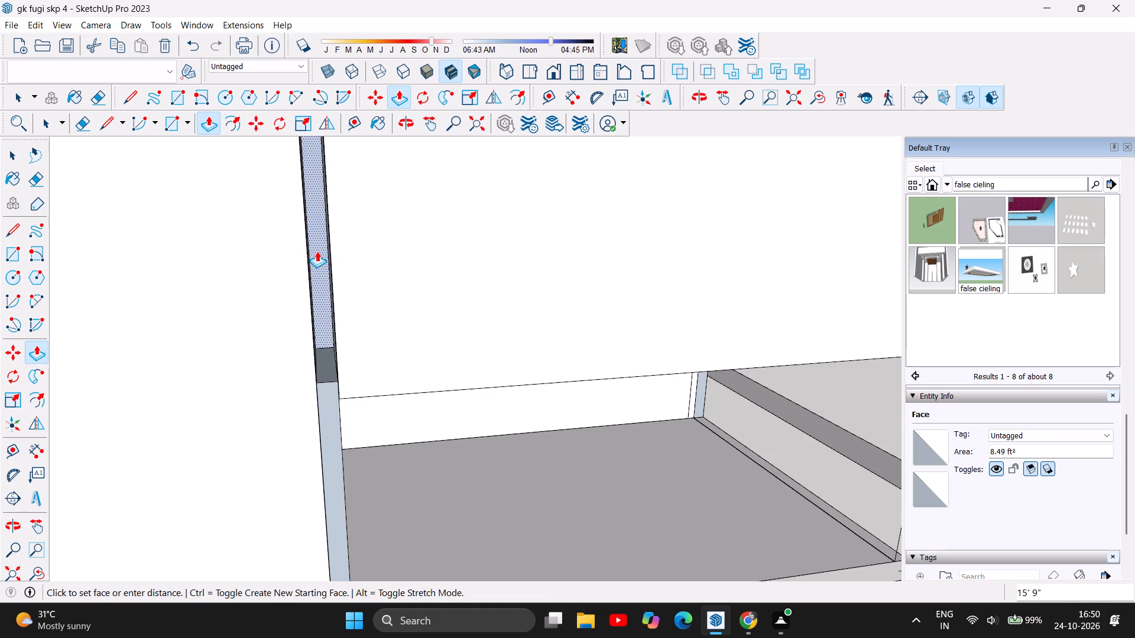
drag(317, 251, 327, 305)
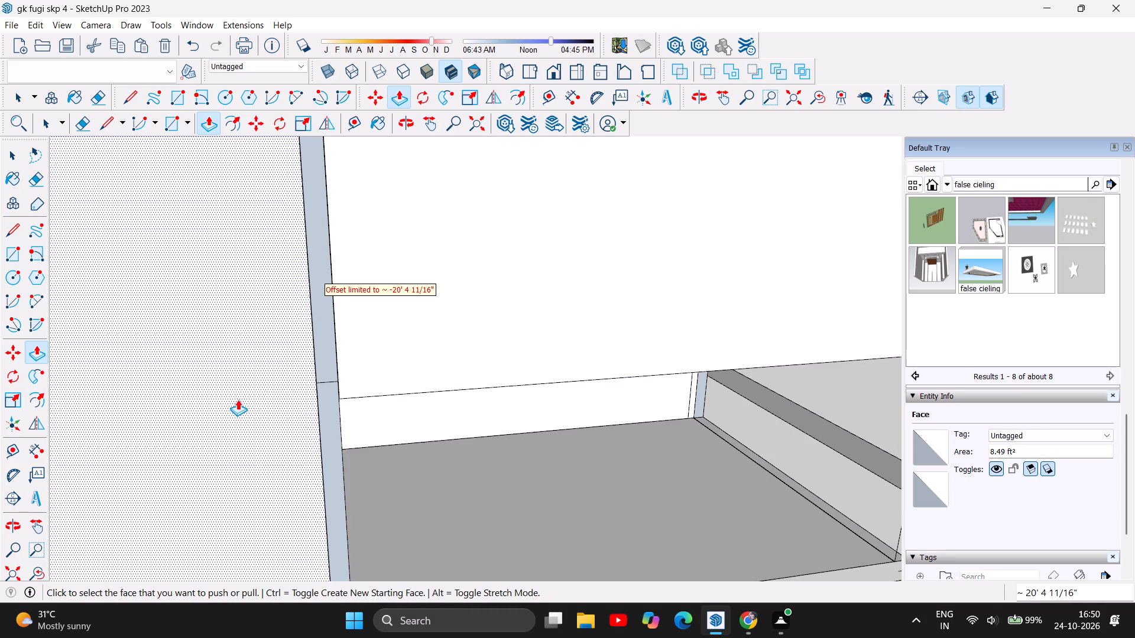
Push/Pull the narrow face exposed under the roof slab's edge, beside the new front wall's end, by 9 15/16".
scroll(238, 399, down, 6)
scroll(355, 342, down, 12)
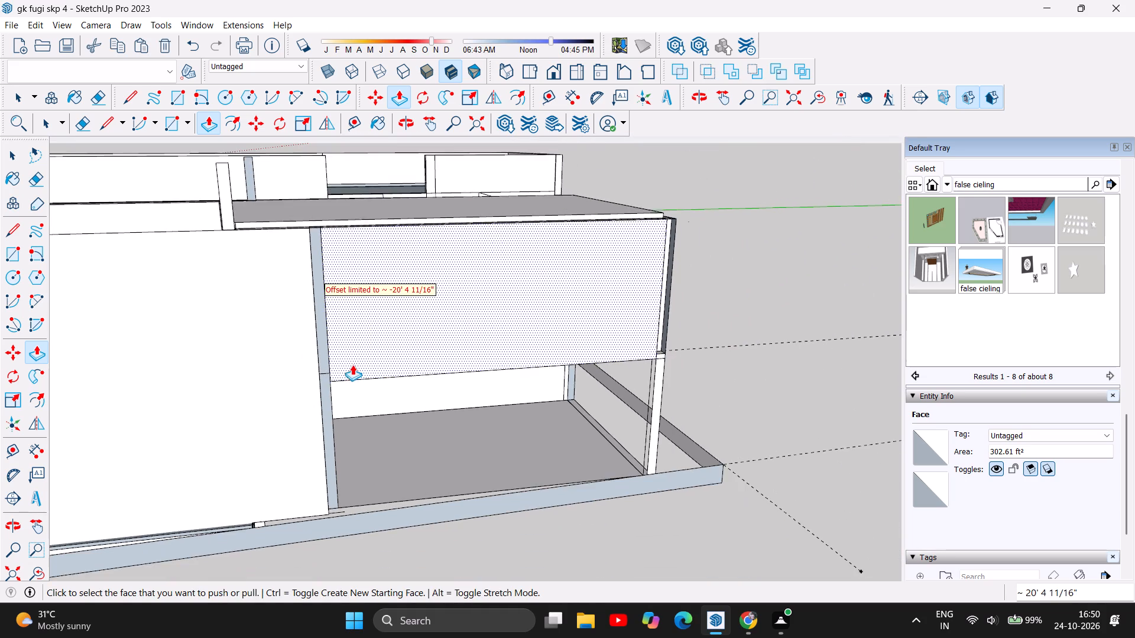
scroll(419, 470, down, 5)
scroll(570, 504, down, 5)
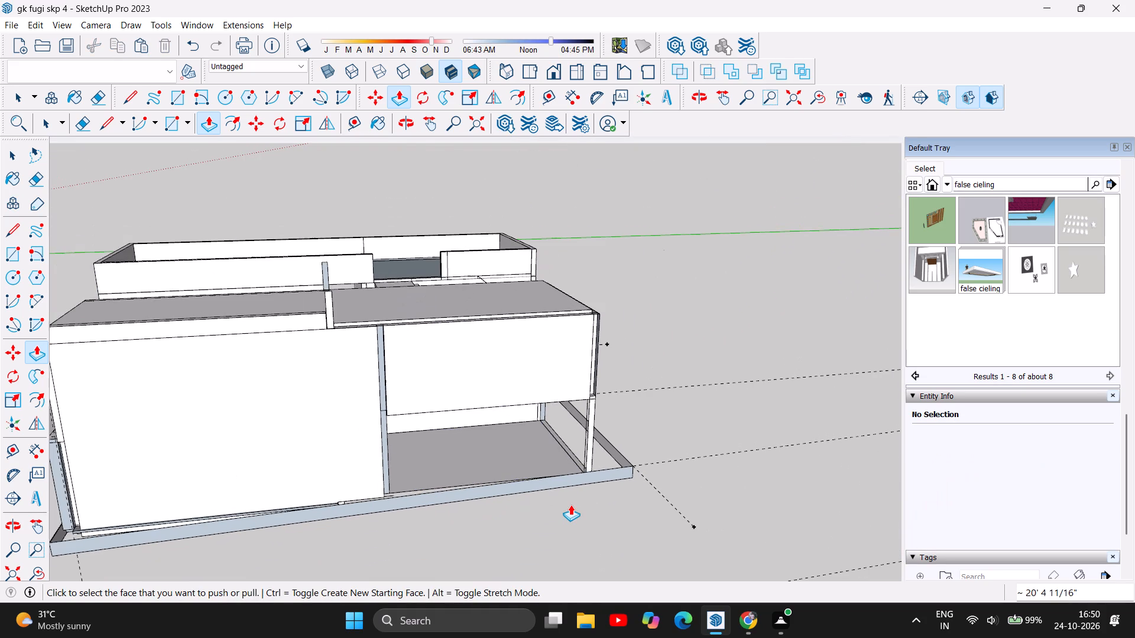
scroll(420, 239, up, 5)
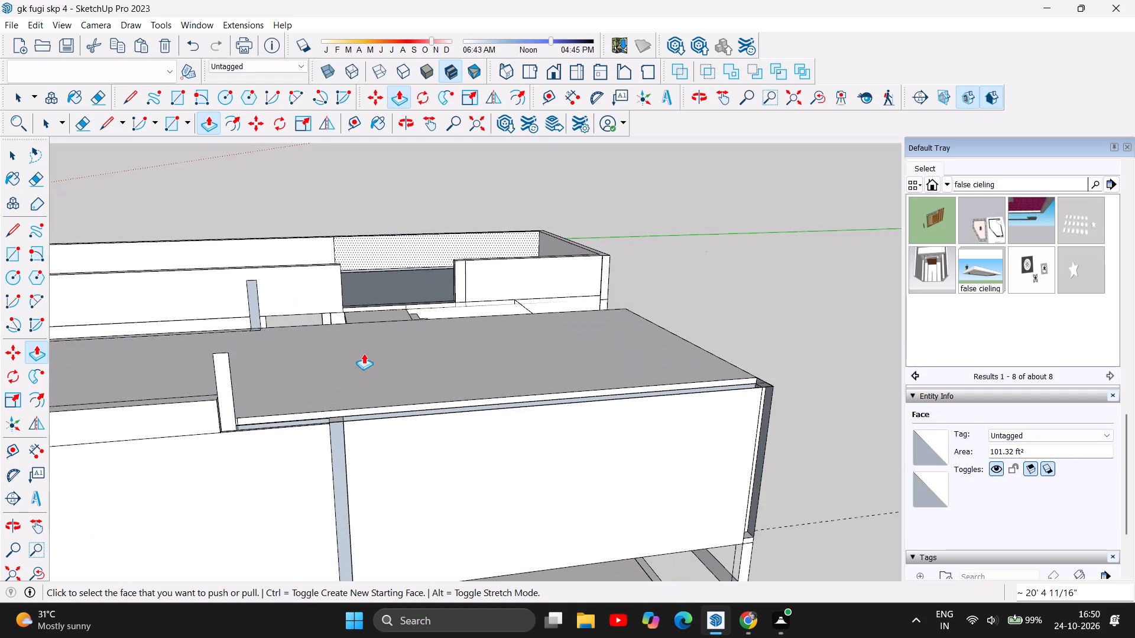
scroll(300, 431, up, 7)
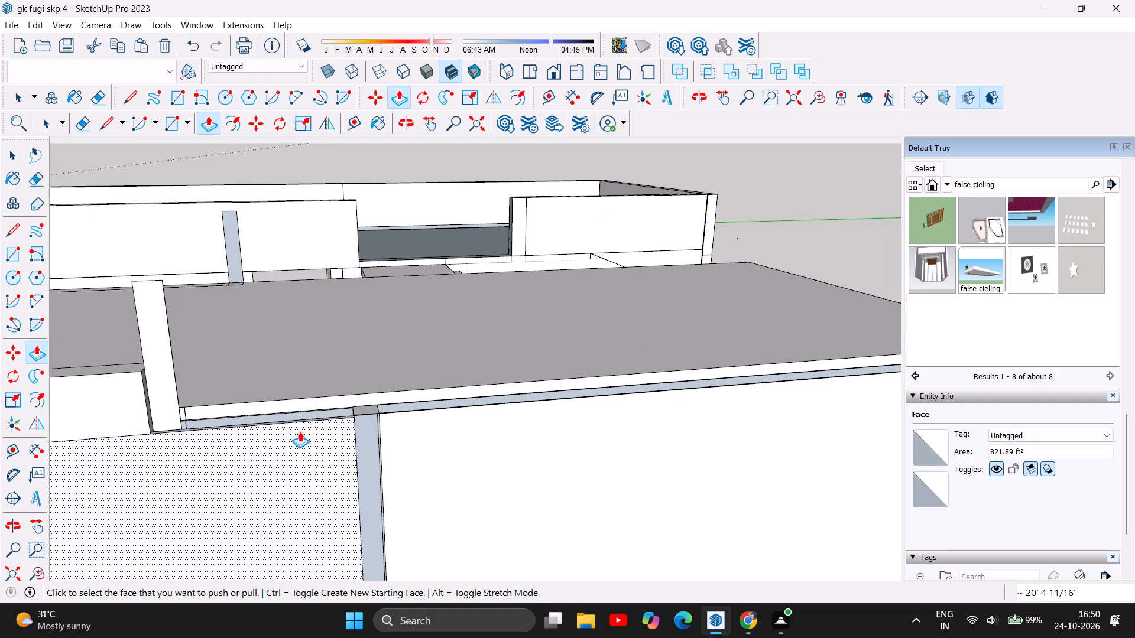
scroll(303, 418, up, 7)
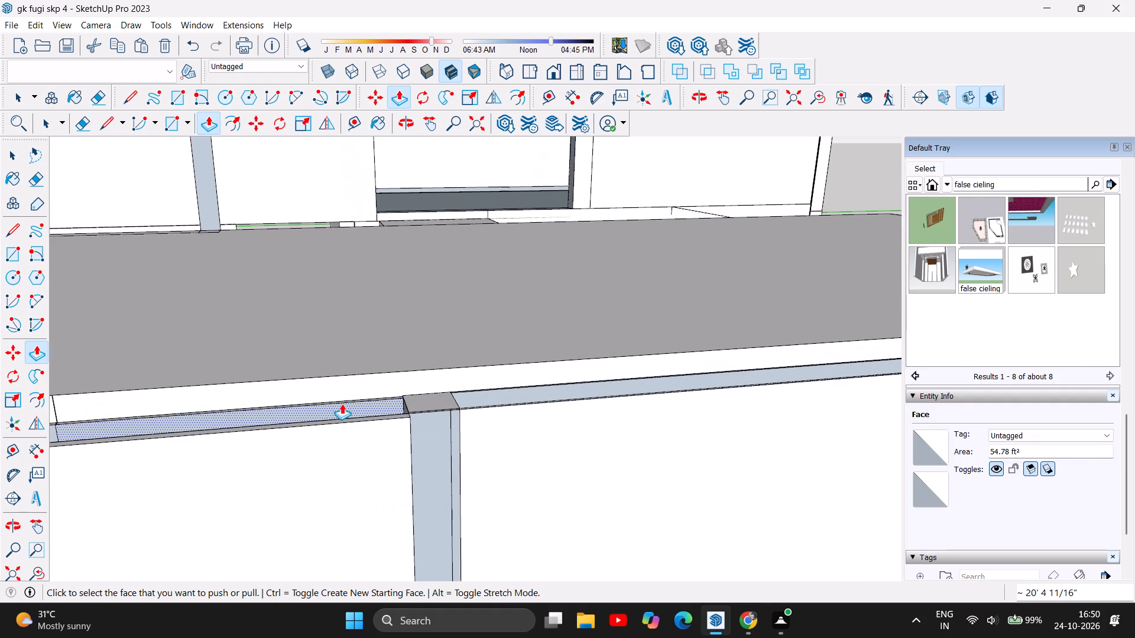
drag(344, 405, 347, 414)
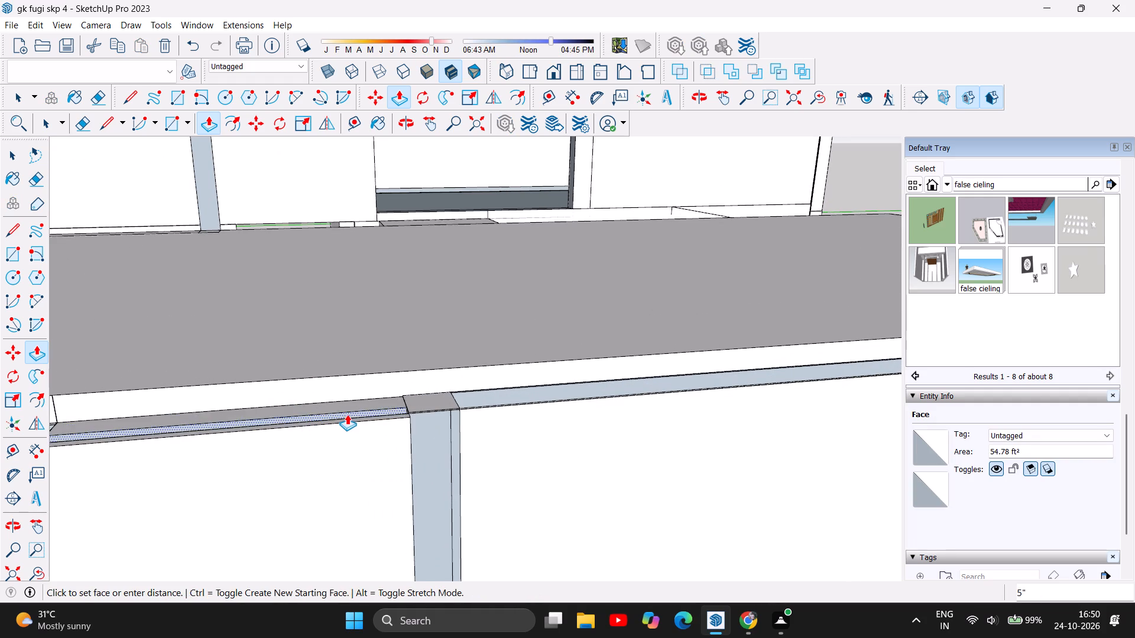
drag(347, 414, 354, 434)
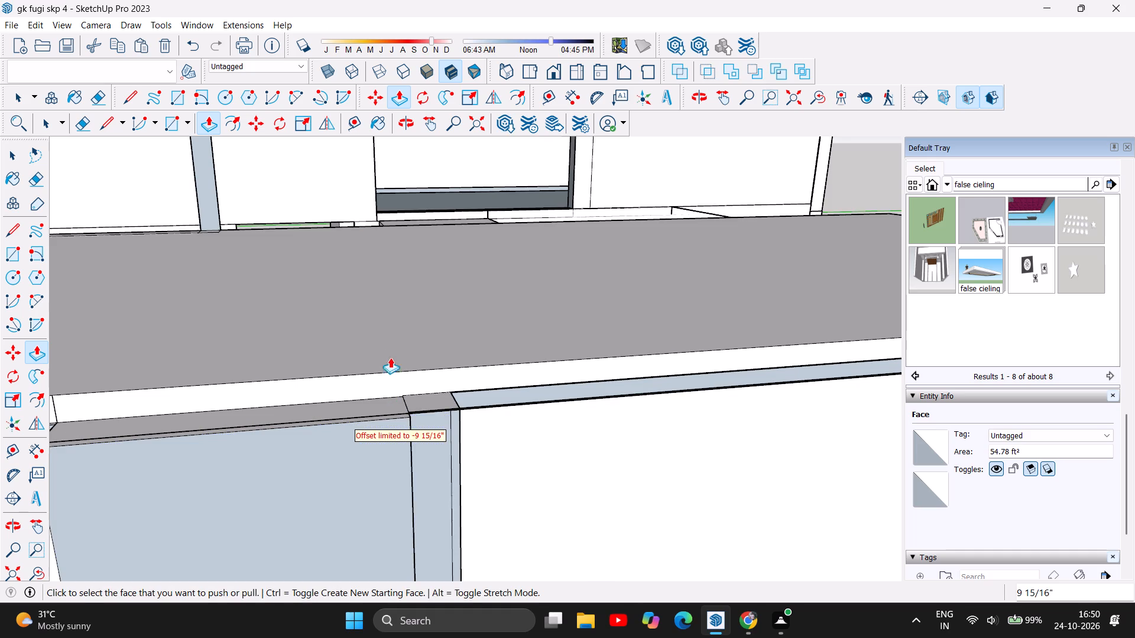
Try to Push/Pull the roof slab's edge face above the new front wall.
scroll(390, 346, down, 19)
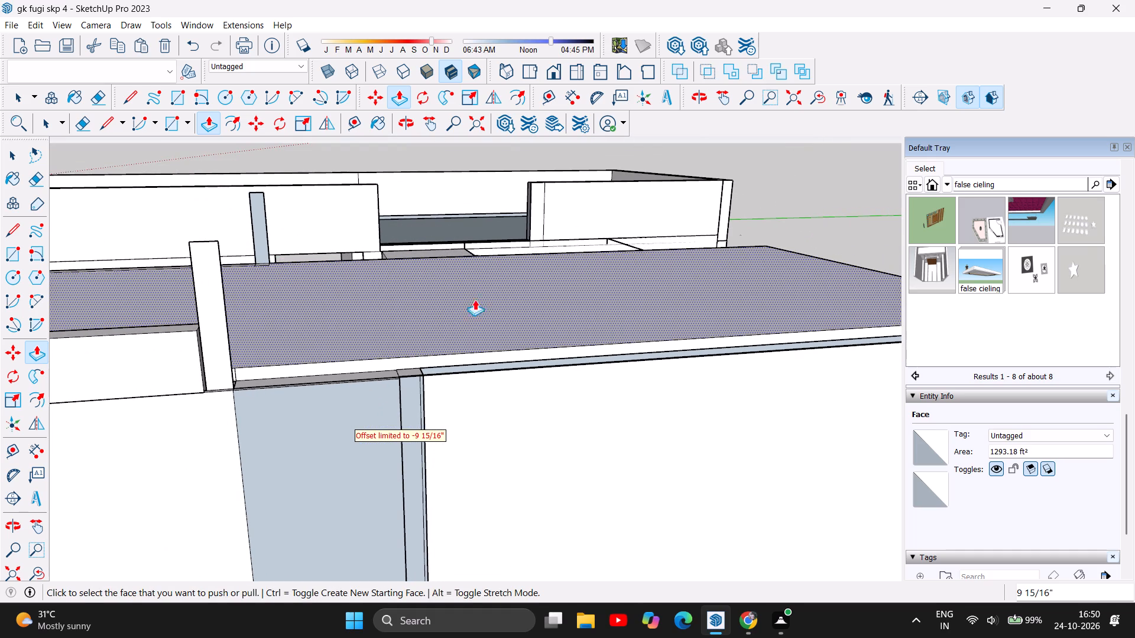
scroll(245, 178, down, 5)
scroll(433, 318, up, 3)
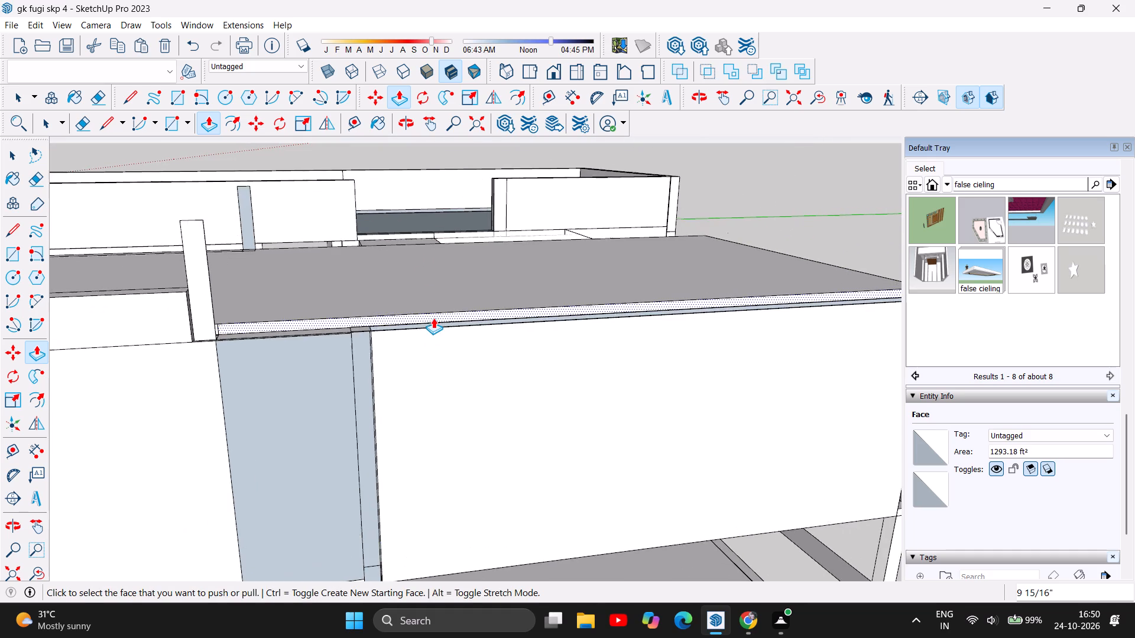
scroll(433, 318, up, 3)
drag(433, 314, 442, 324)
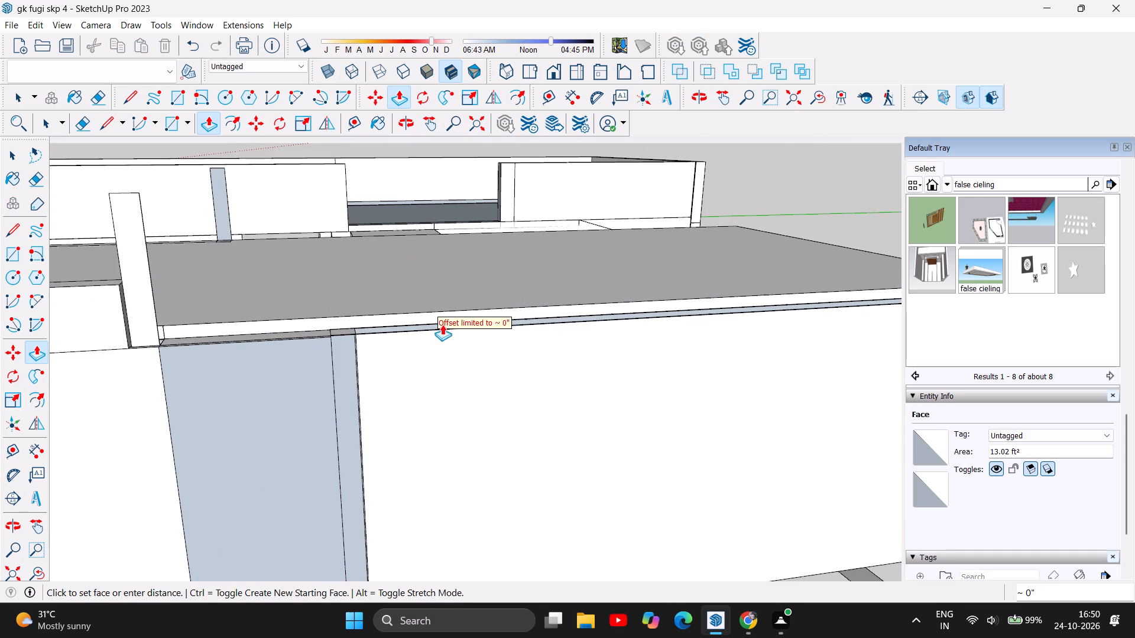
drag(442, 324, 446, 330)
Examine the reworked walls, open rooms, slabs and parapets of both storeys from all sides of the building.
scroll(220, 331, up, 3)
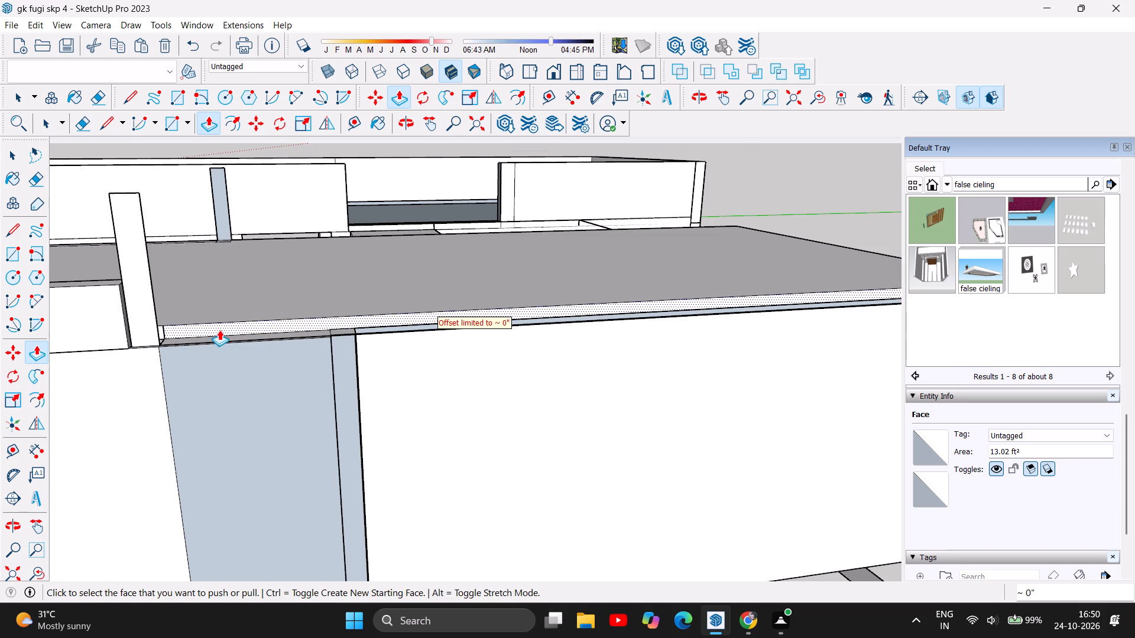
scroll(219, 330, up, 3)
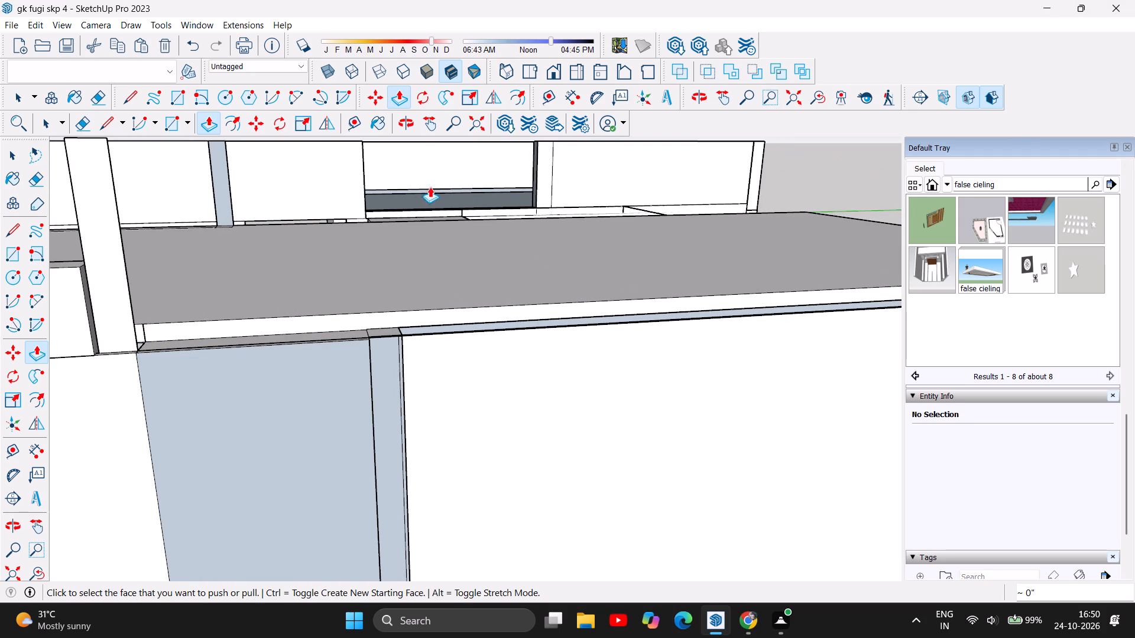
click(403, 126)
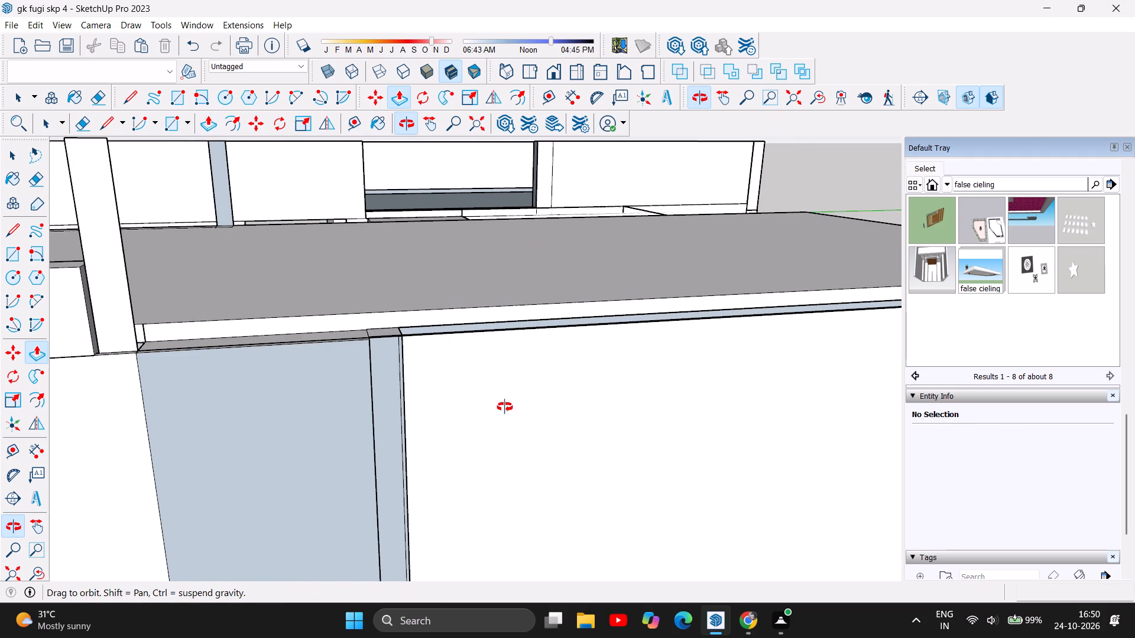
scroll(518, 401, down, 14)
drag(304, 463, 414, 427)
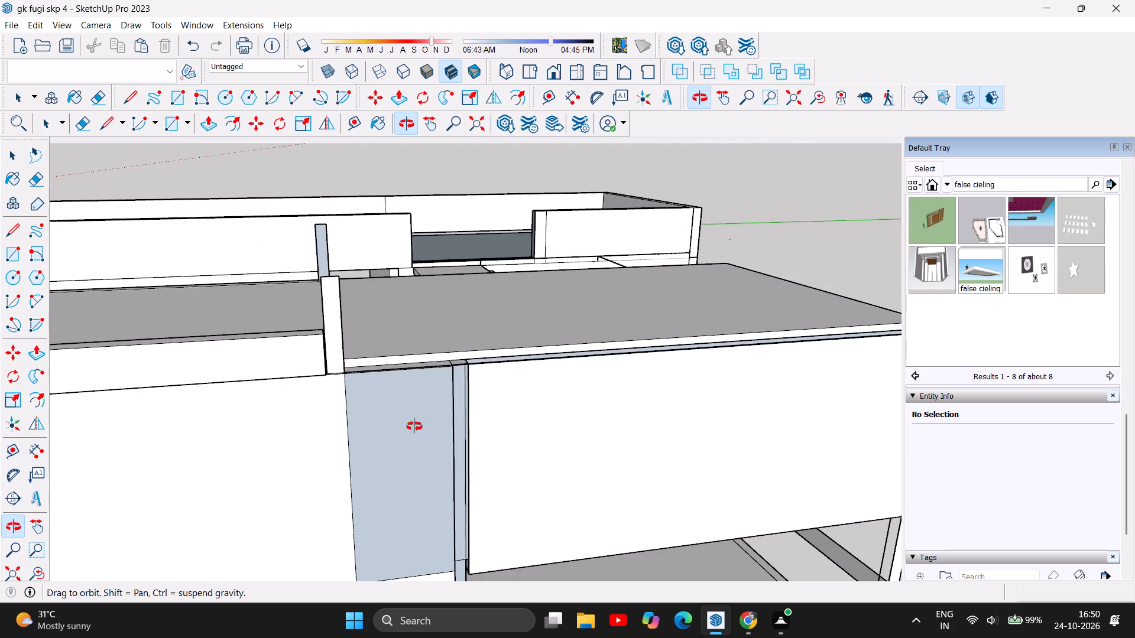
drag(414, 427, 591, 372)
scroll(642, 357, down, 5)
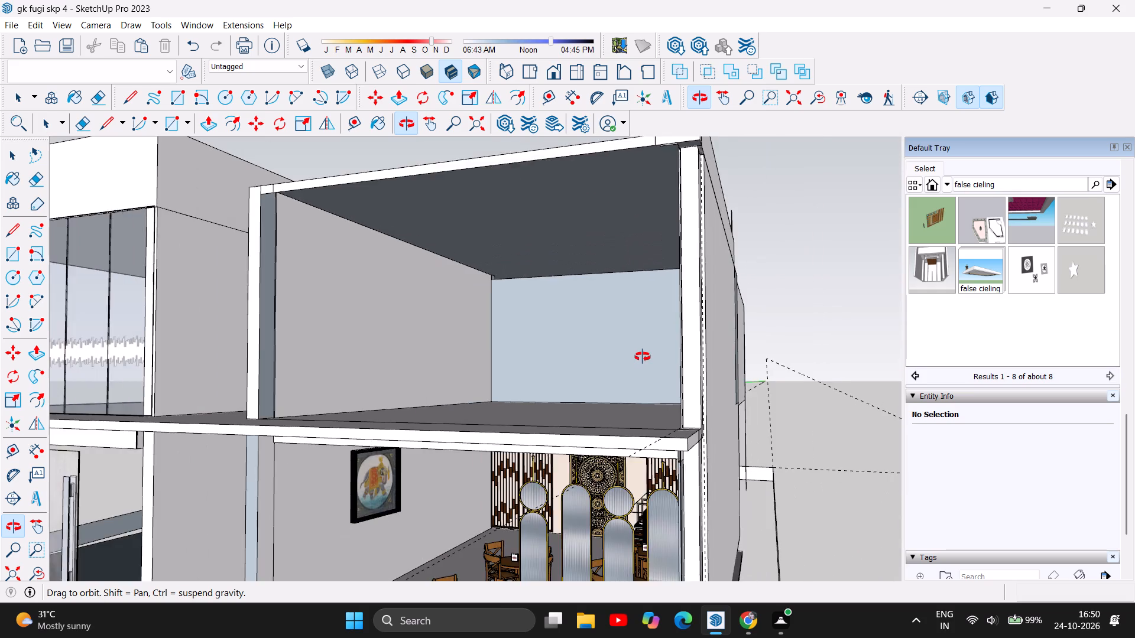
scroll(643, 357, down, 6)
scroll(643, 357, up, 1)
scroll(643, 357, down, 6)
drag(500, 424, 602, 476)
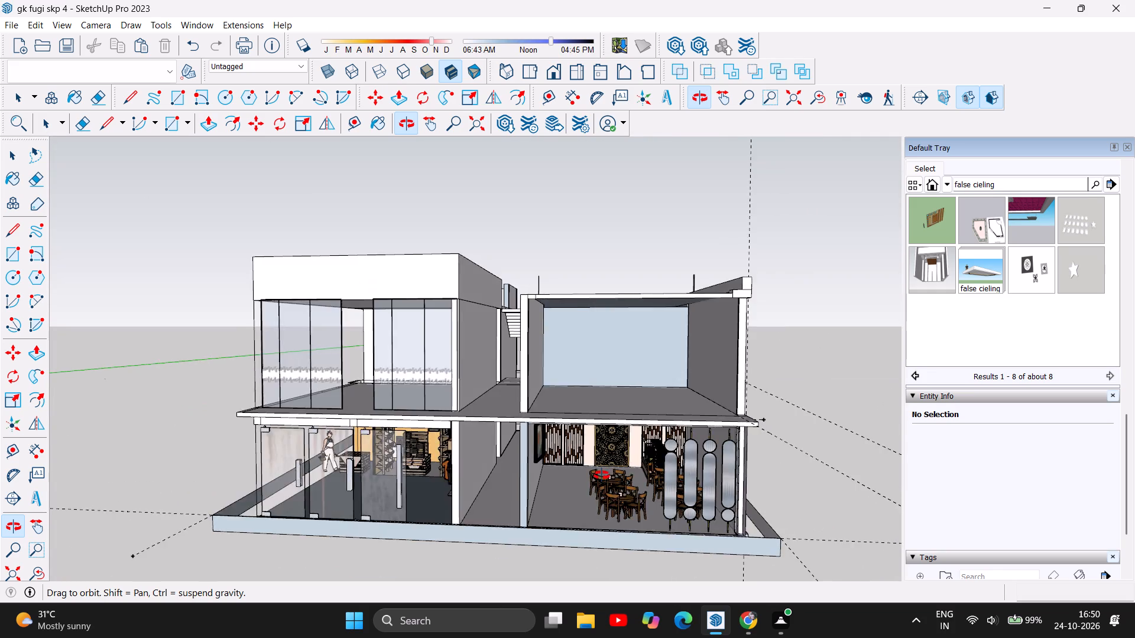
drag(602, 476, 823, 308)
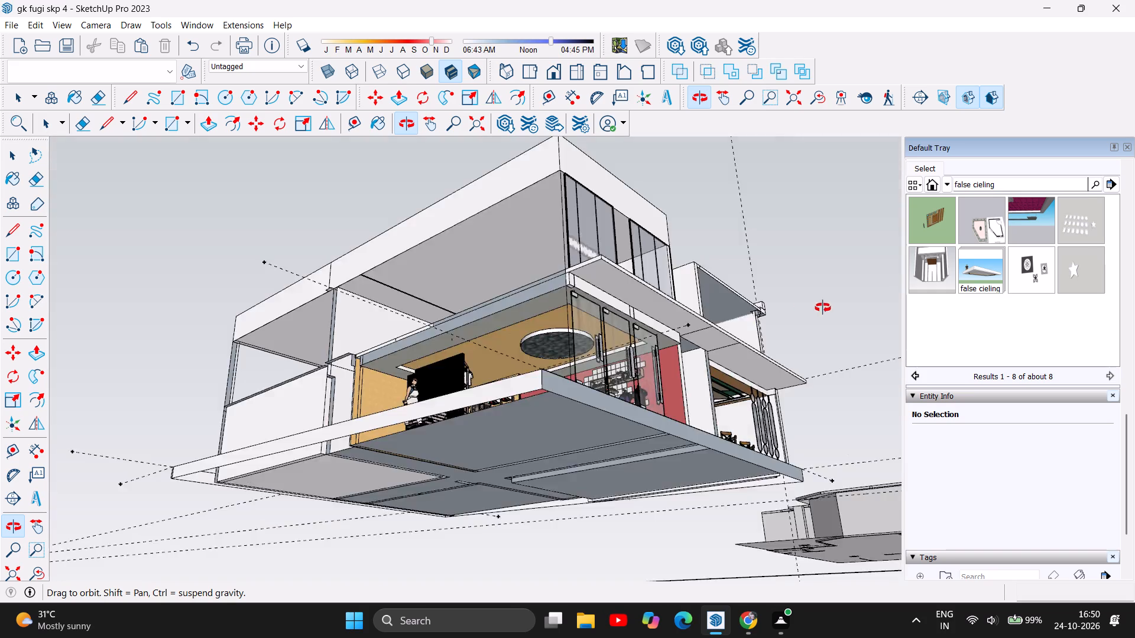
drag(823, 308, 670, 435)
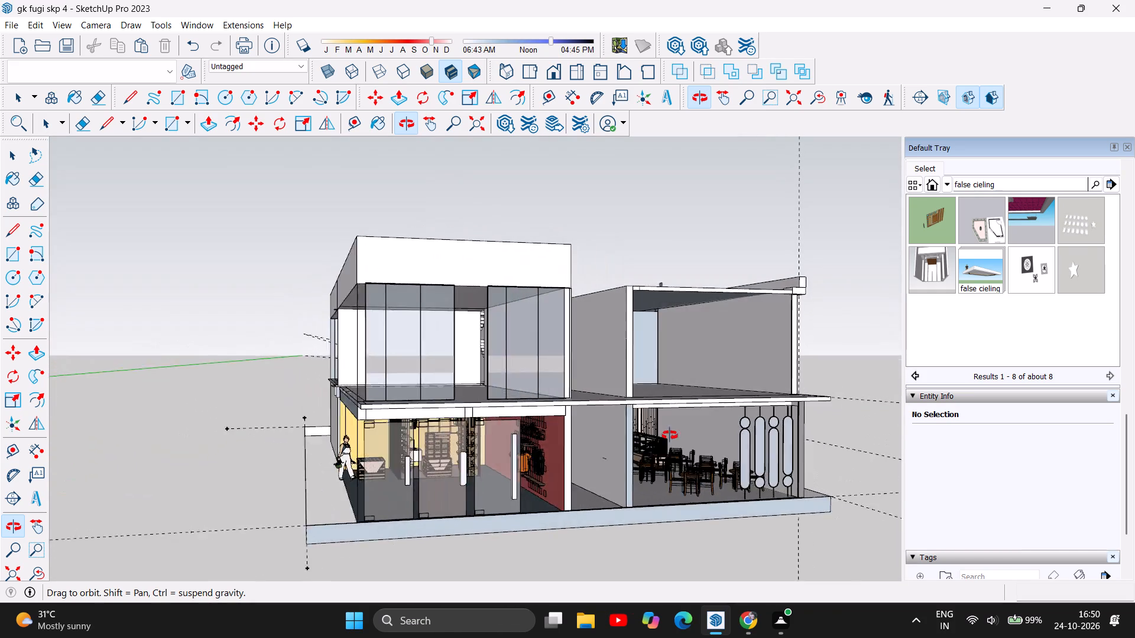
drag(670, 435, 789, 442)
drag(361, 461, 604, 446)
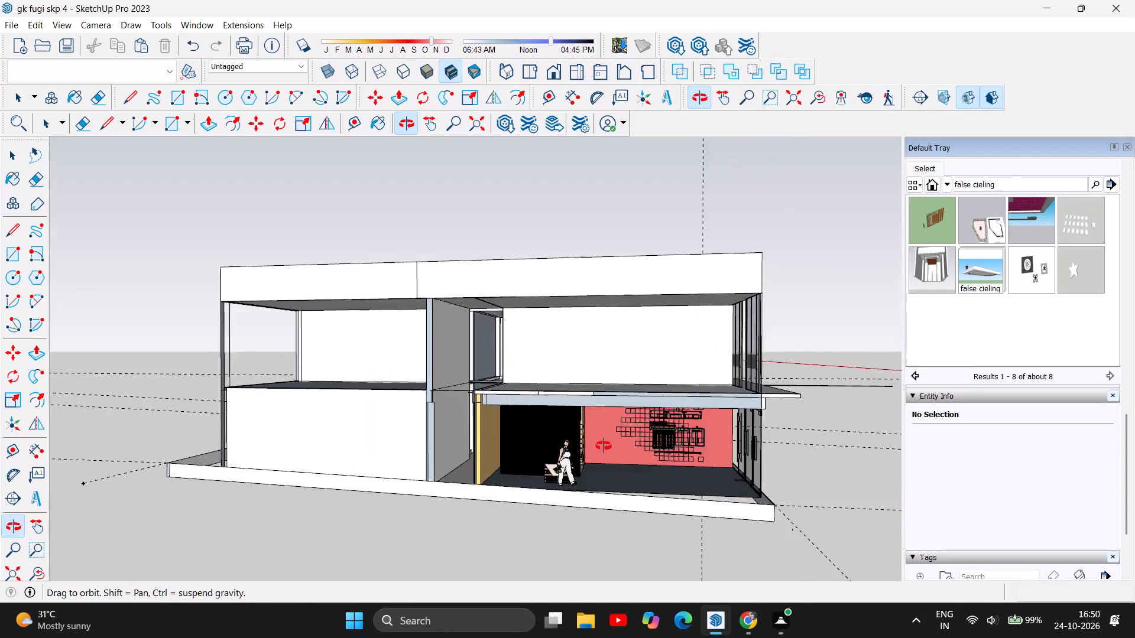
drag(604, 446, 610, 445)
drag(333, 428, 686, 442)
drag(346, 466, 533, 472)
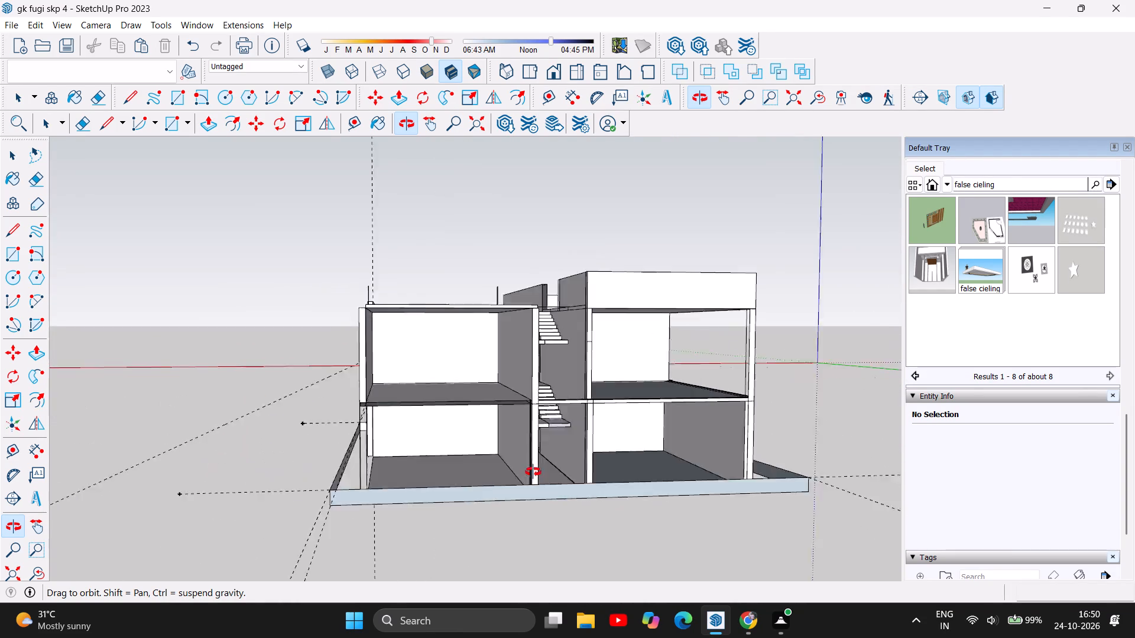
drag(533, 472, 560, 476)
drag(310, 485, 565, 464)
drag(73, 389, 440, 428)
click(442, 428)
drag(174, 448, 441, 447)
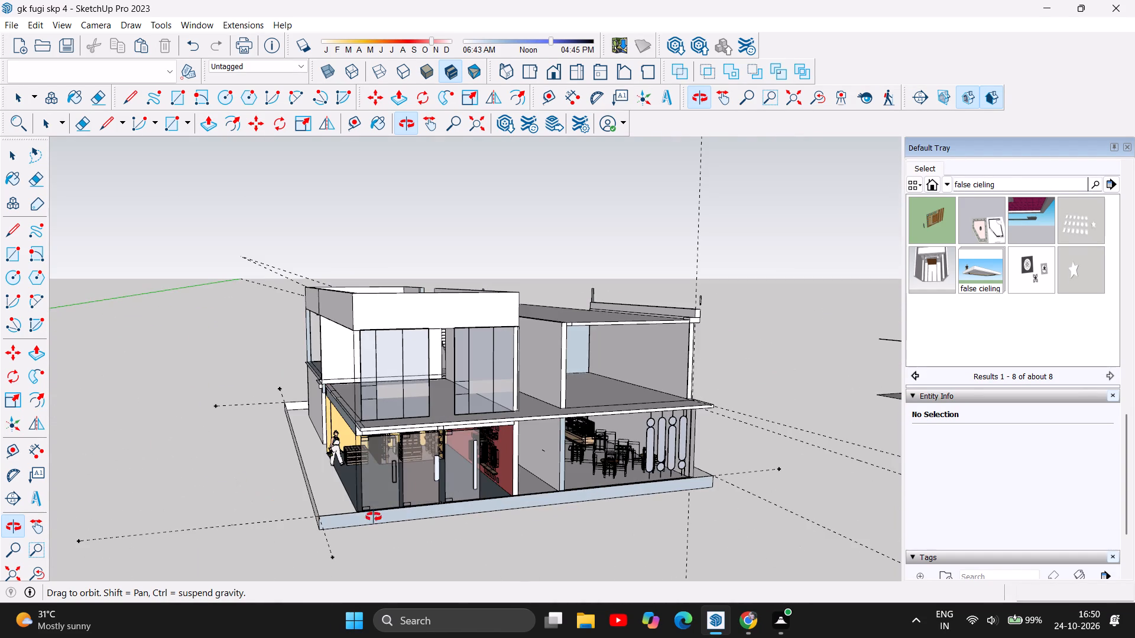
drag(235, 486, 366, 464)
click(366, 464)
drag(398, 463, 283, 498)
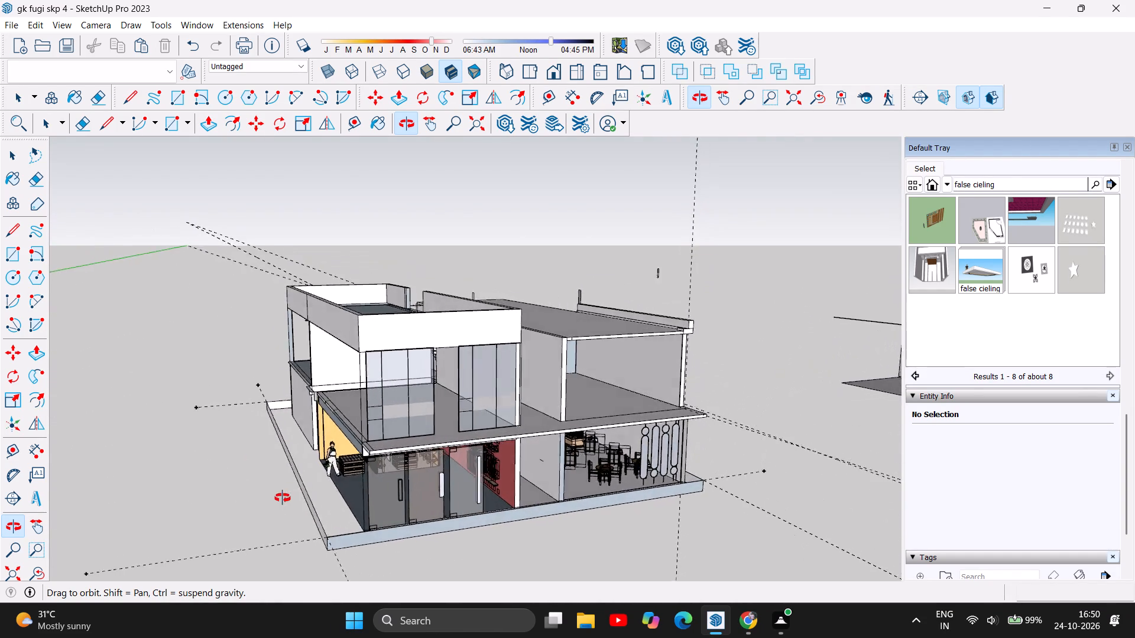
drag(283, 498, 262, 529)
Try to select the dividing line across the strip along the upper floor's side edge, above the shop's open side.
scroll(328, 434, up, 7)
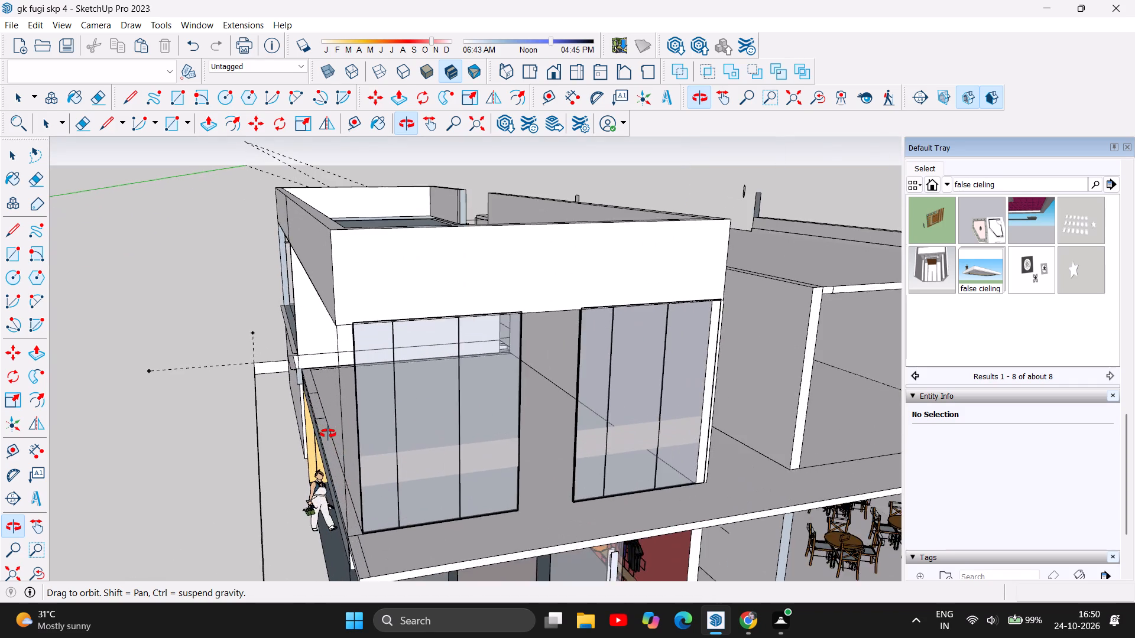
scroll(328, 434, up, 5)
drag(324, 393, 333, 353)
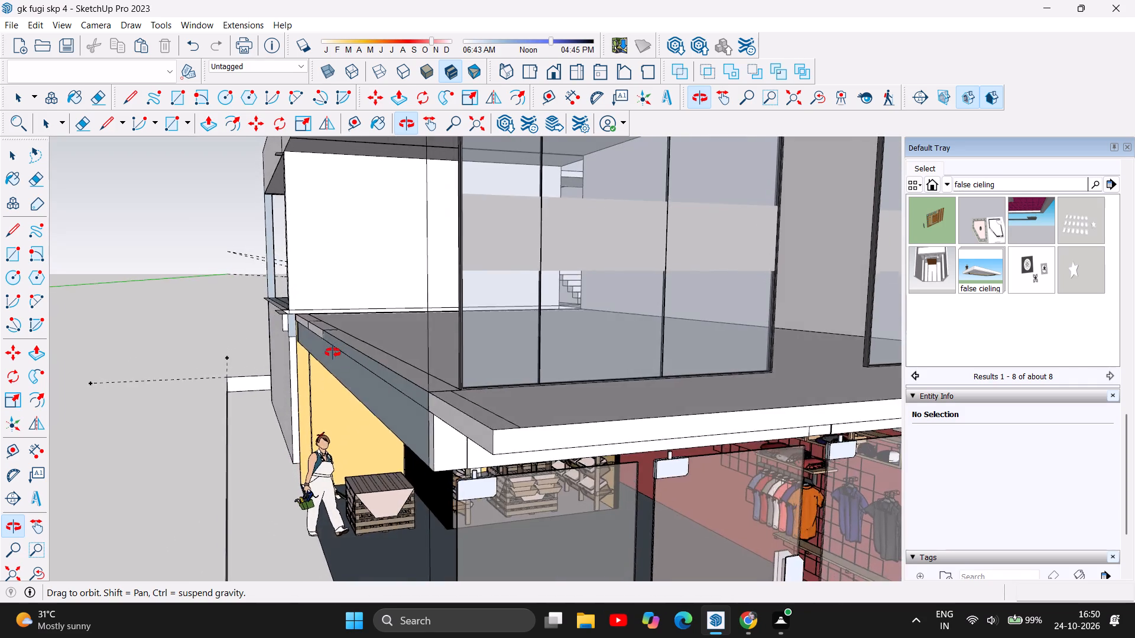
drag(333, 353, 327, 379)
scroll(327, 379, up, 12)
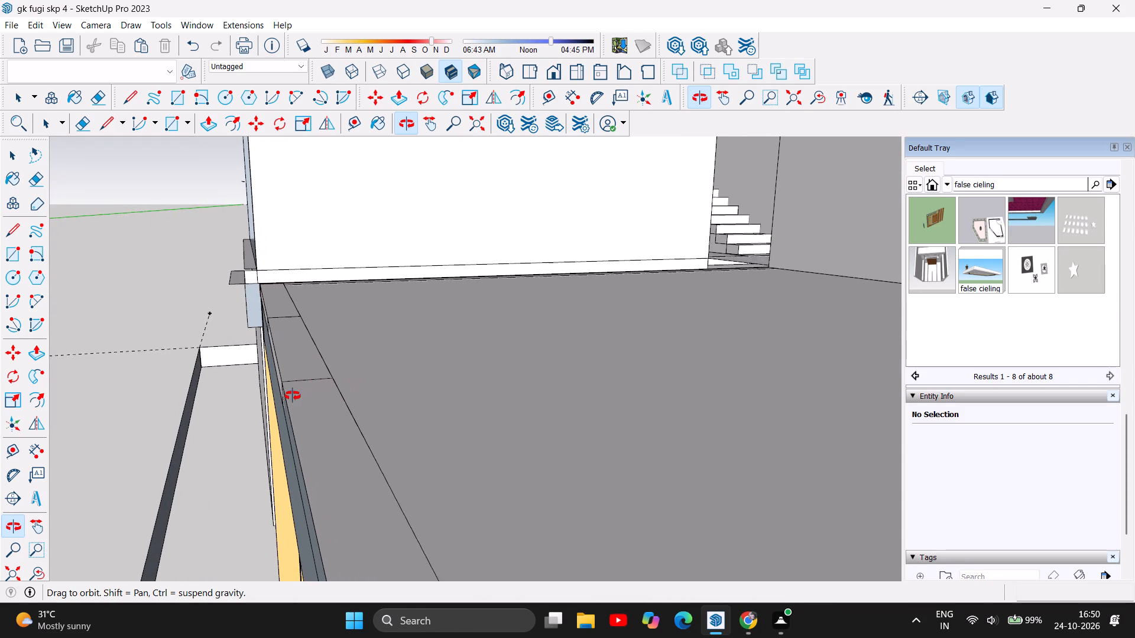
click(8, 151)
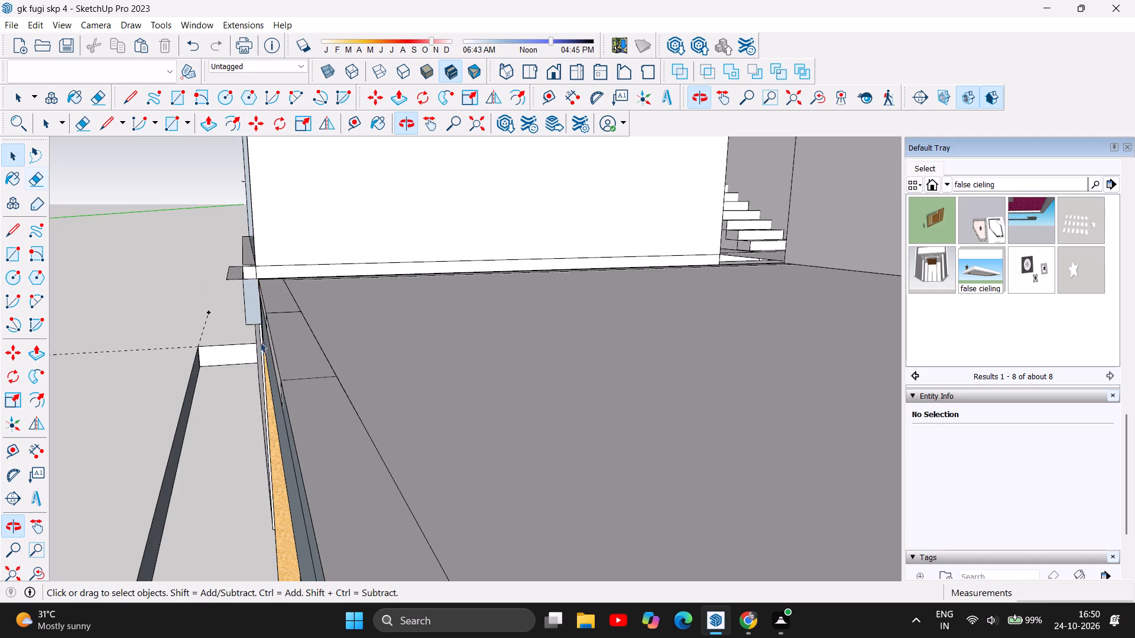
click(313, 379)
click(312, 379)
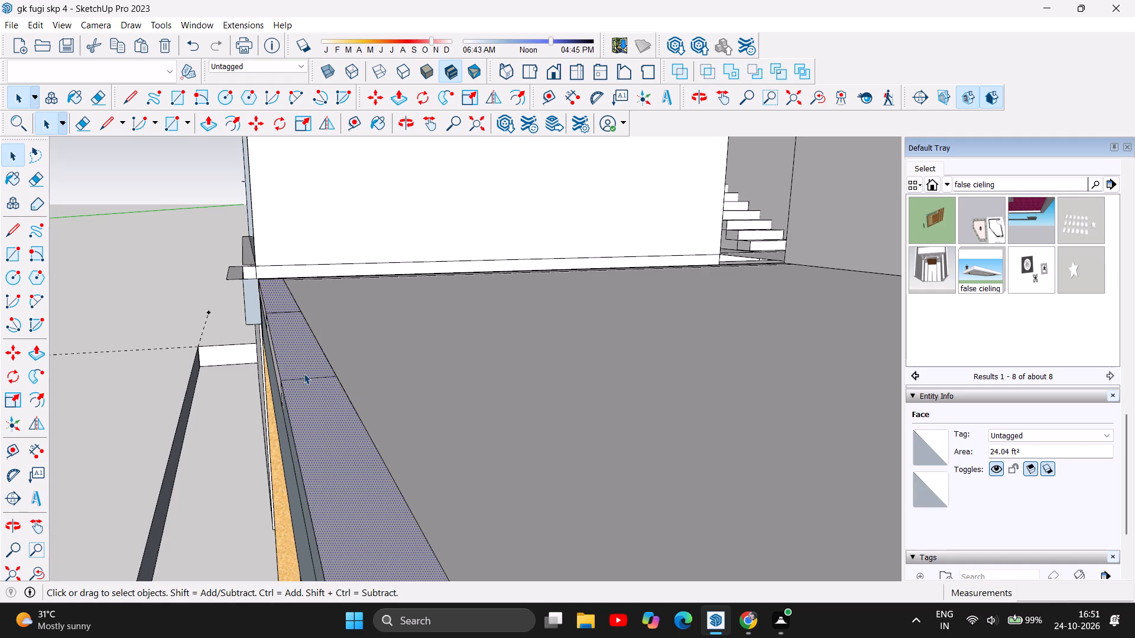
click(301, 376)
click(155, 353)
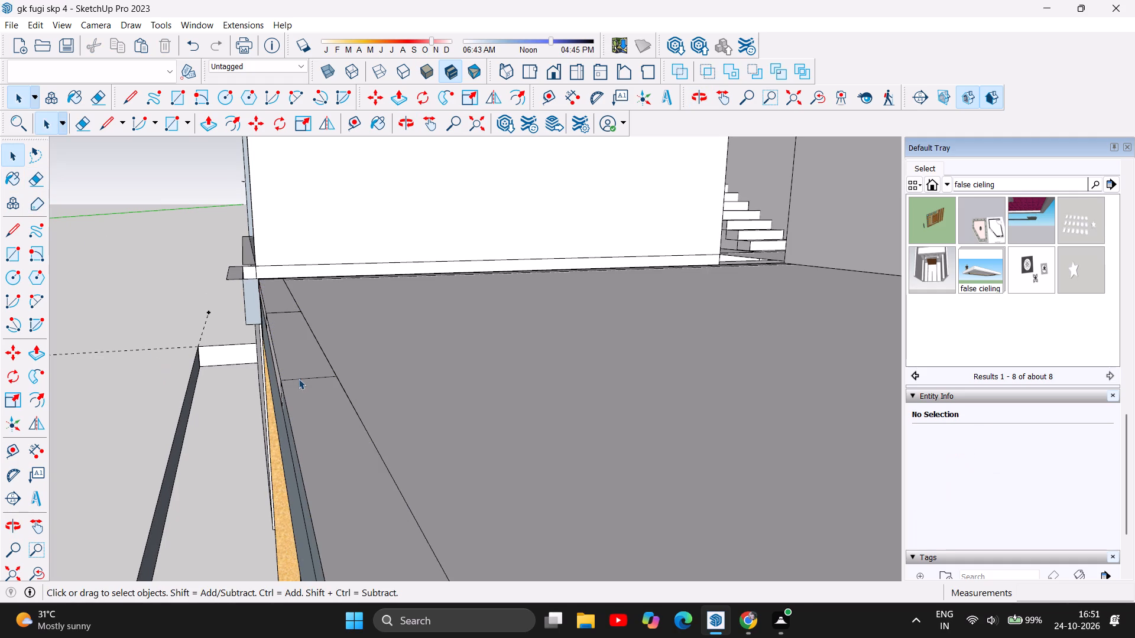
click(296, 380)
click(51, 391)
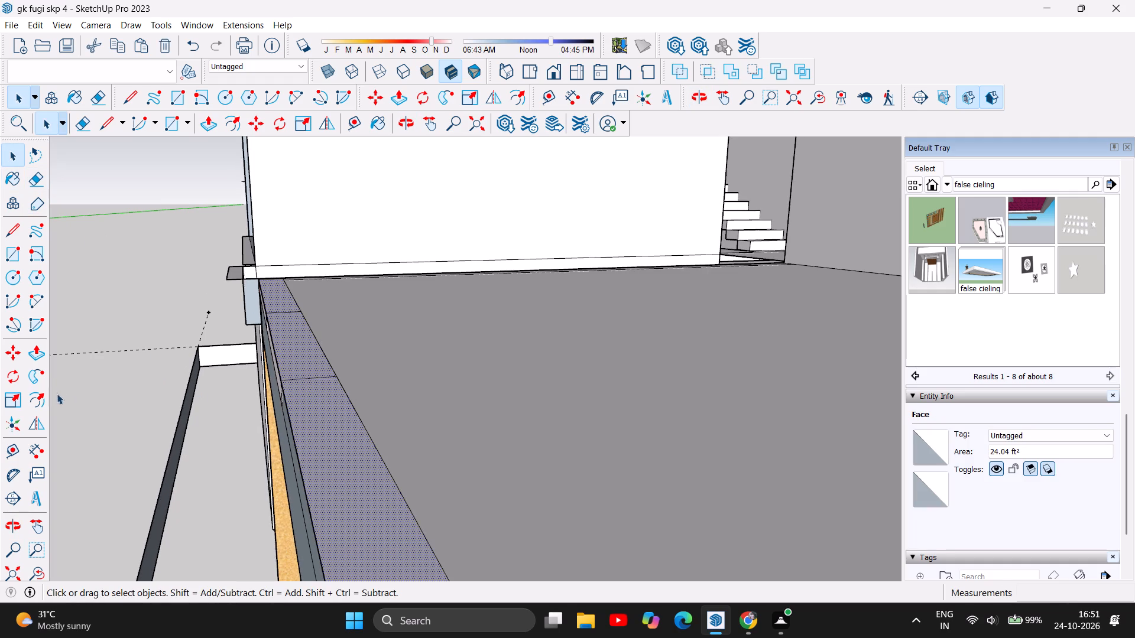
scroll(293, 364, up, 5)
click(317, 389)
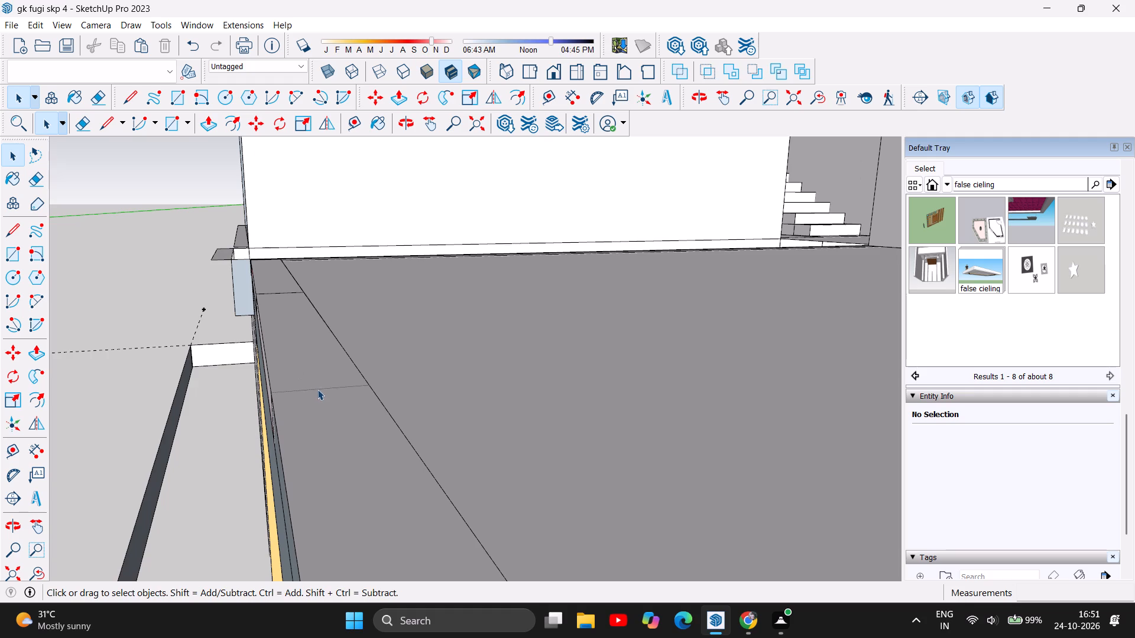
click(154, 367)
Delete the dividing line running across the floor of the ground-floor passage beside the shop.
scroll(193, 323, down, 4)
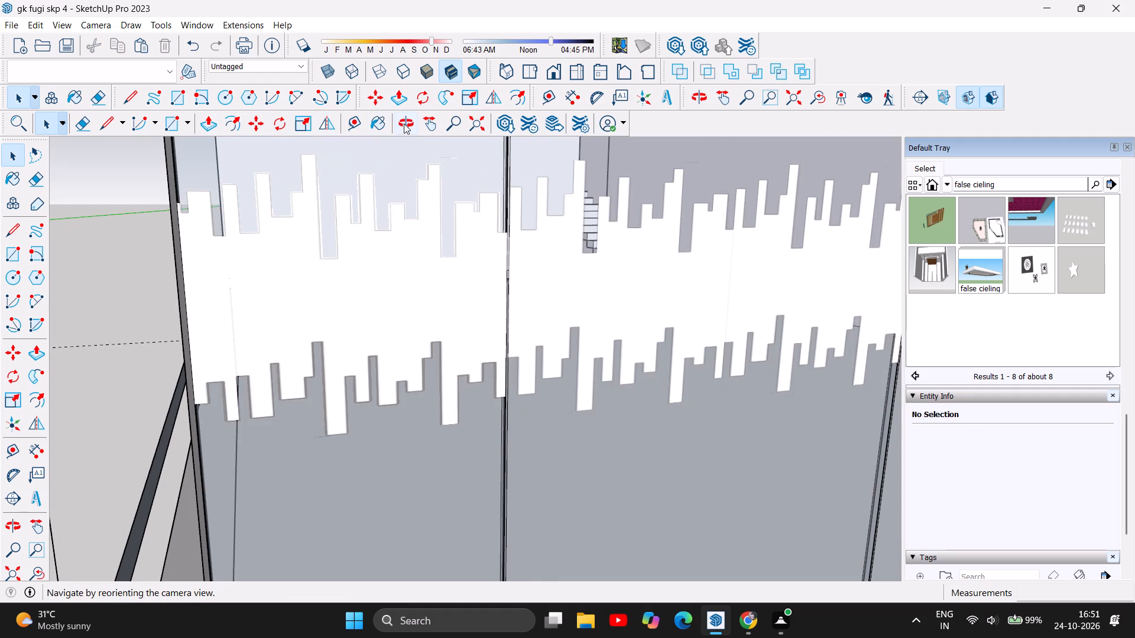
click(404, 123)
drag(219, 318, 317, 322)
click(317, 322)
scroll(369, 305, down, 3)
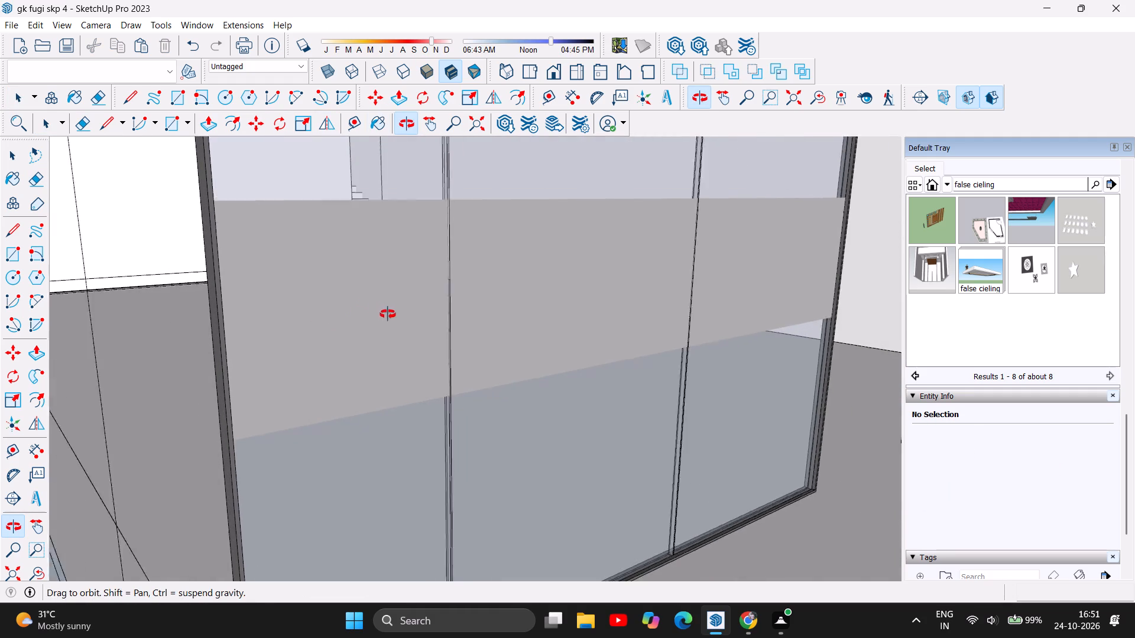
scroll(388, 314, down, 13)
drag(260, 457, 290, 468)
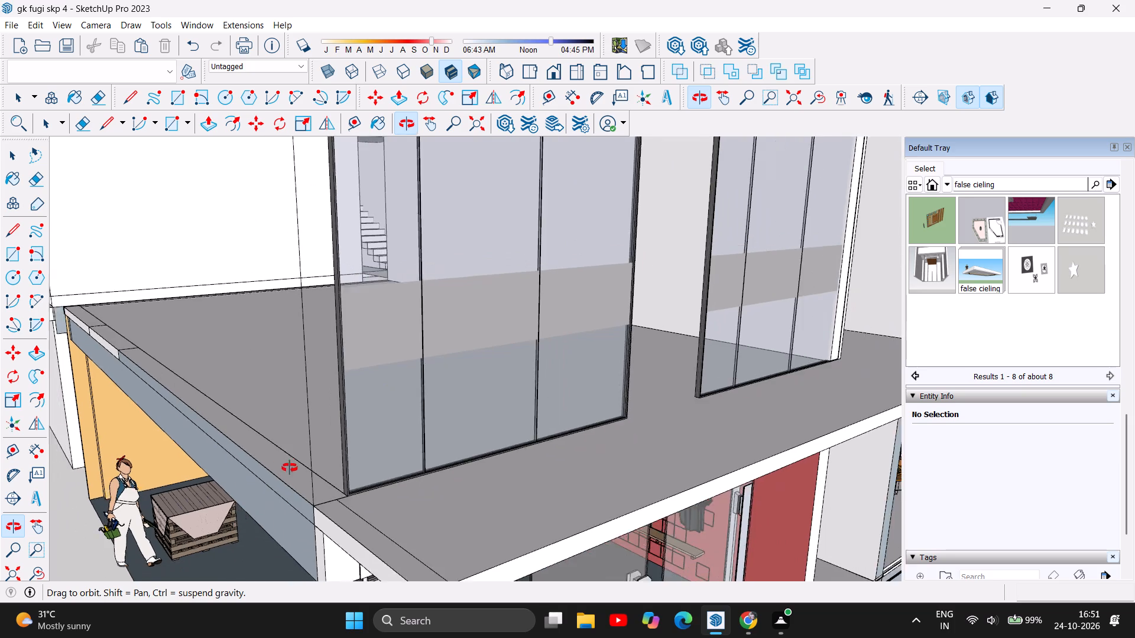
drag(290, 468, 306, 479)
scroll(309, 481, down, 6)
drag(258, 506, 290, 510)
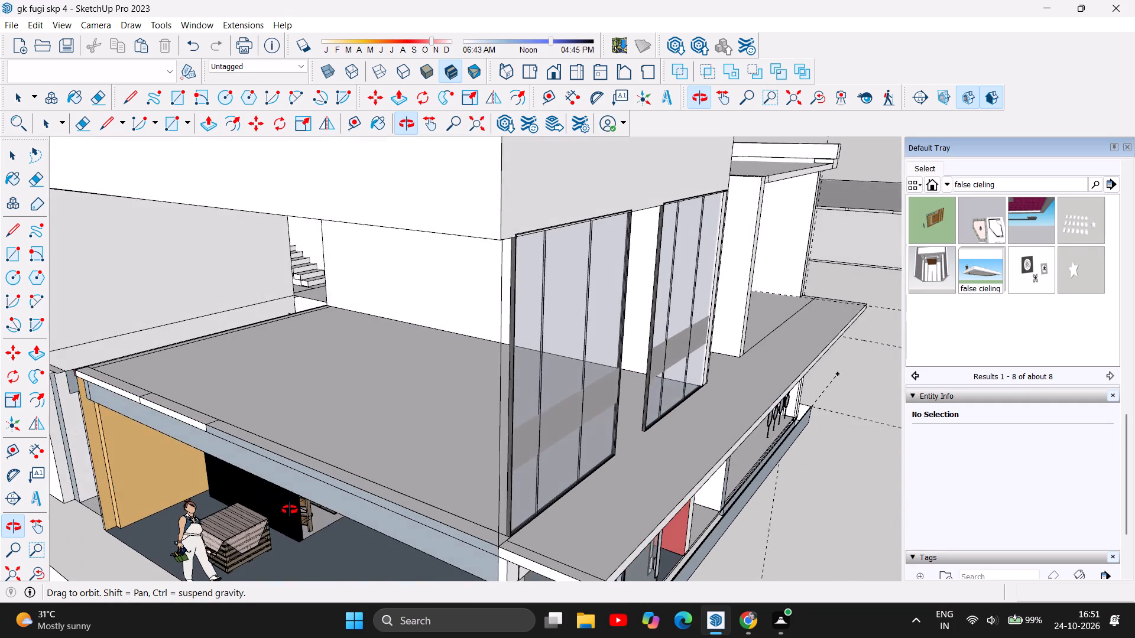
drag(290, 510, 309, 507)
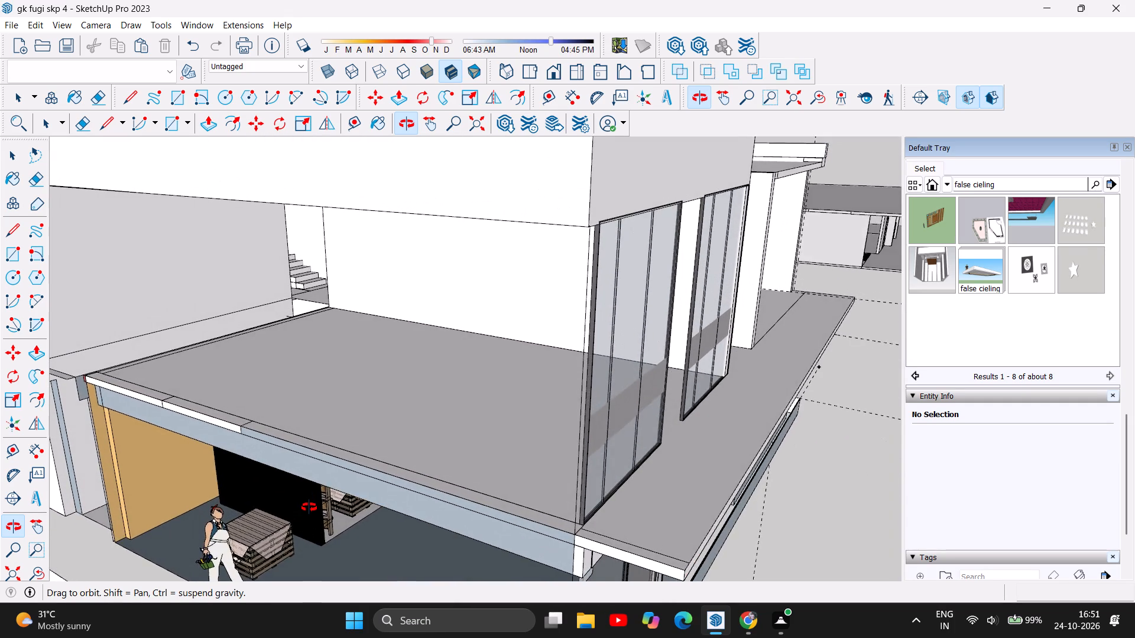
drag(309, 507, 432, 537)
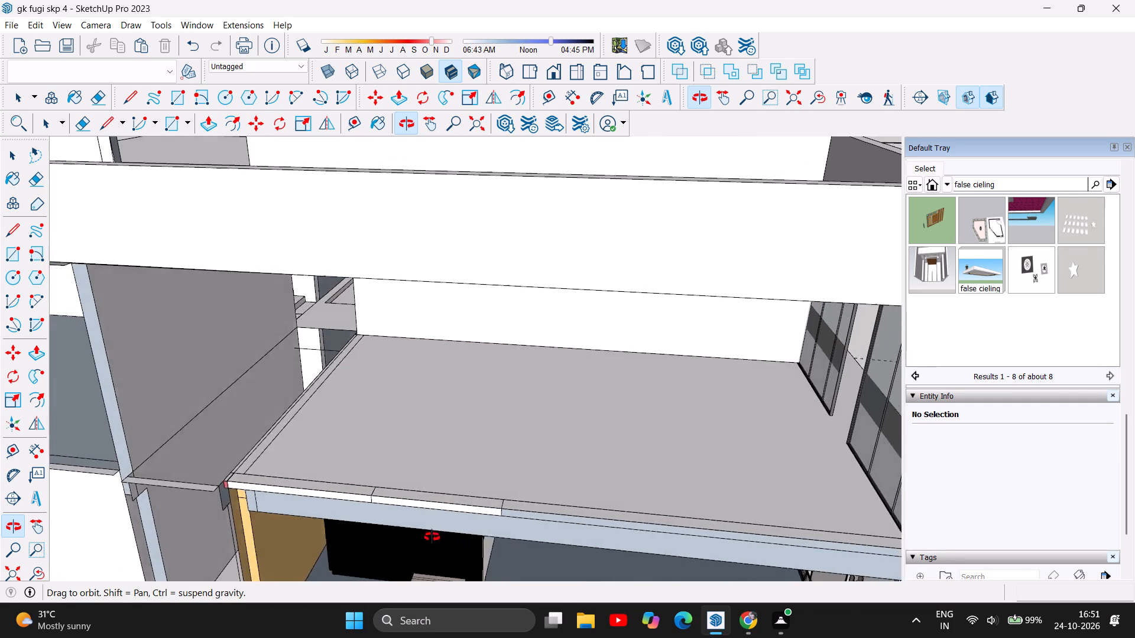
drag(432, 537, 490, 543)
scroll(307, 393, up, 4)
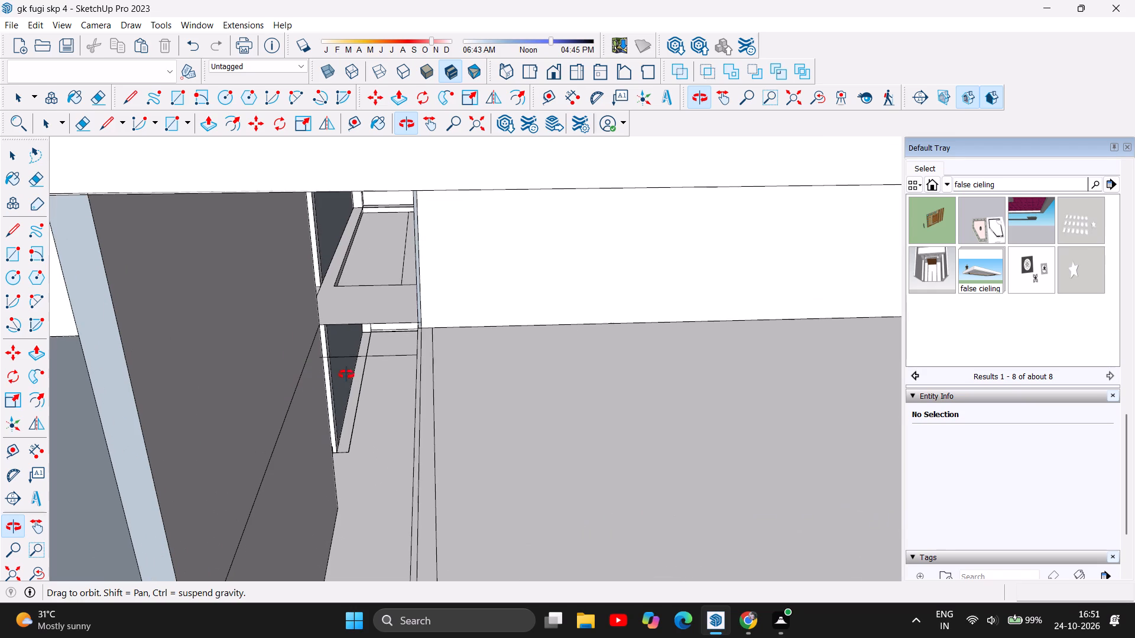
click(11, 156)
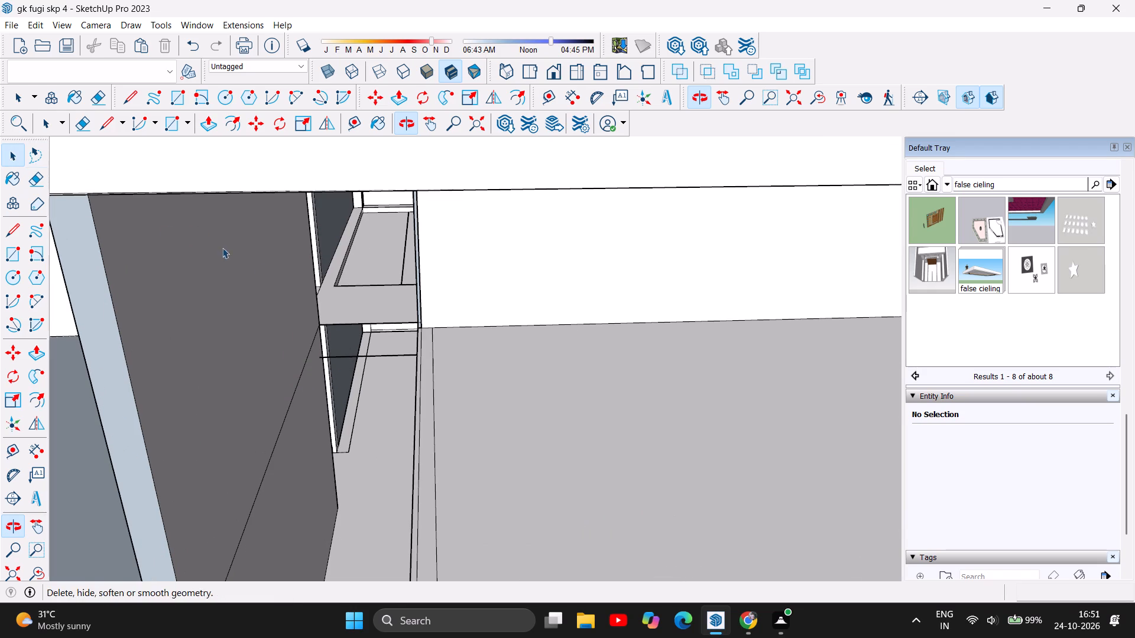
click(363, 355)
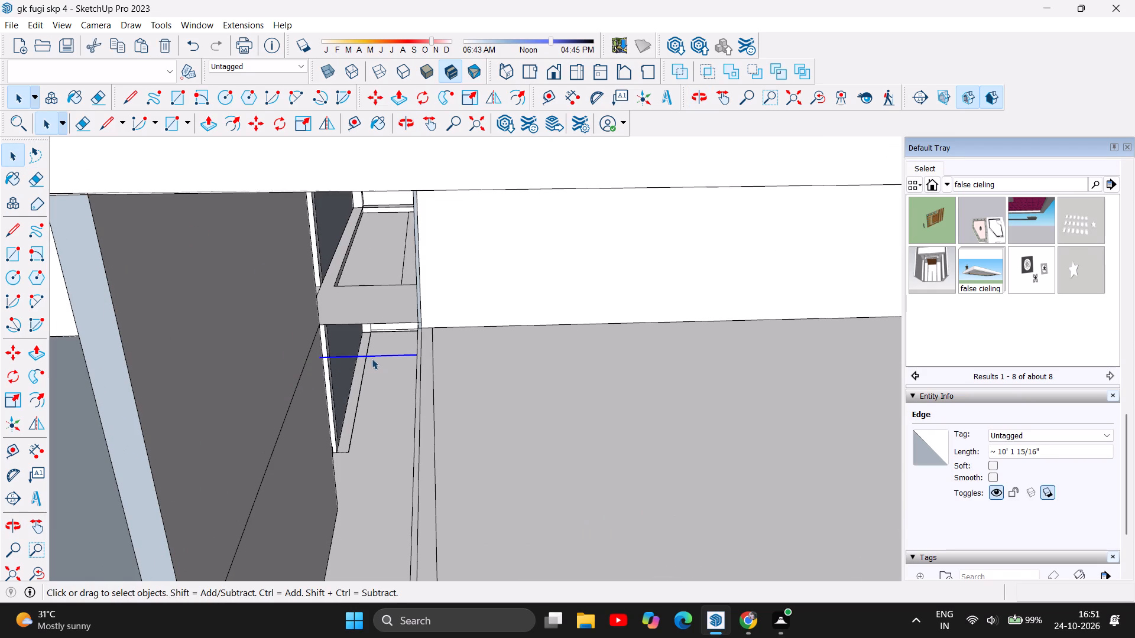
key(Delete)
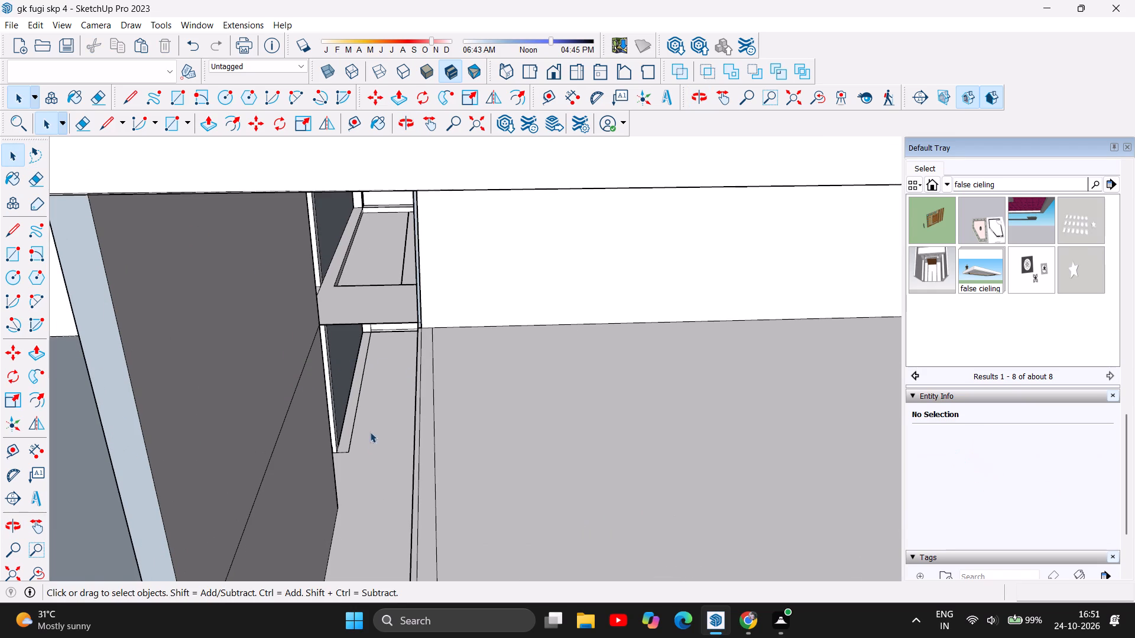
Push/Pull the recess's narrow side face across the upper passage floor by about 5' 9" to fill the recess.
scroll(381, 236, up, 11)
scroll(359, 282, up, 3)
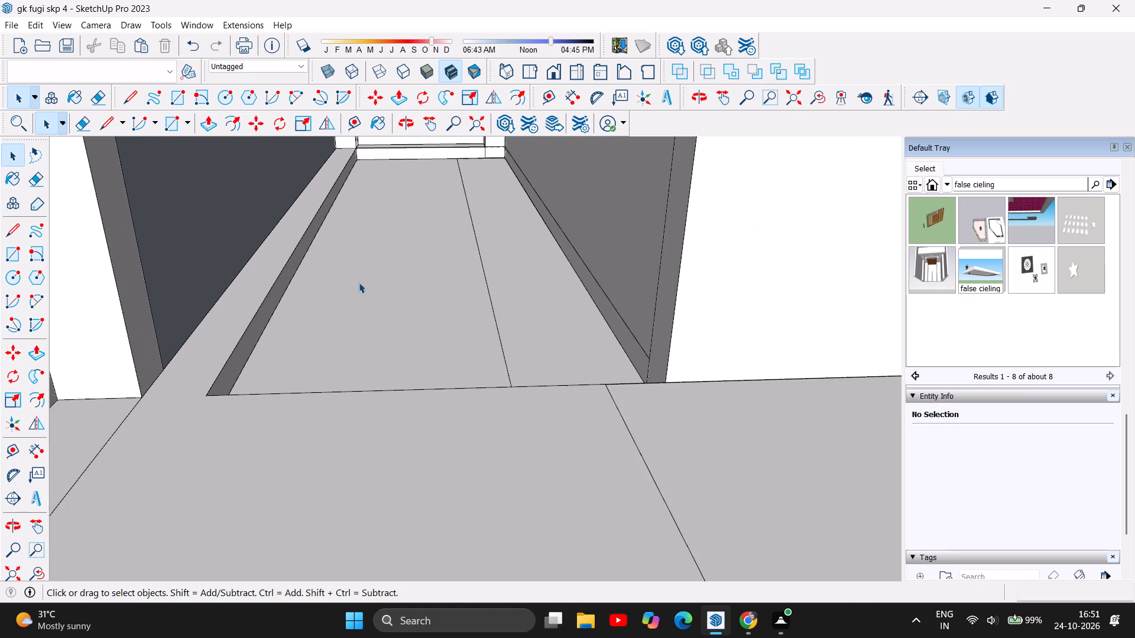
scroll(359, 282, up, 2)
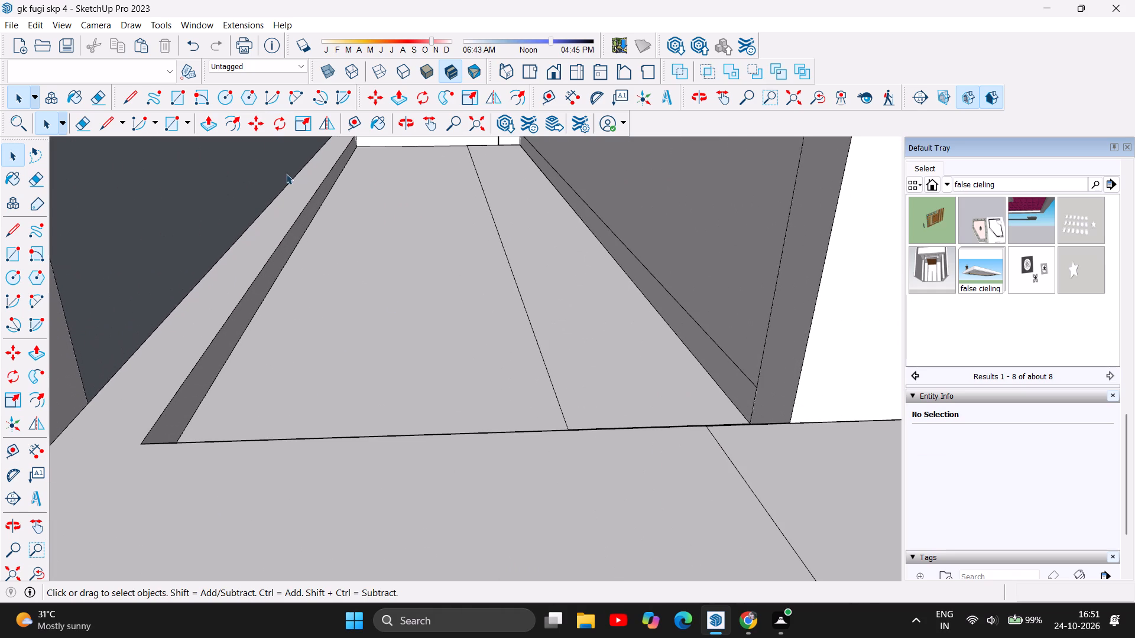
click(206, 126)
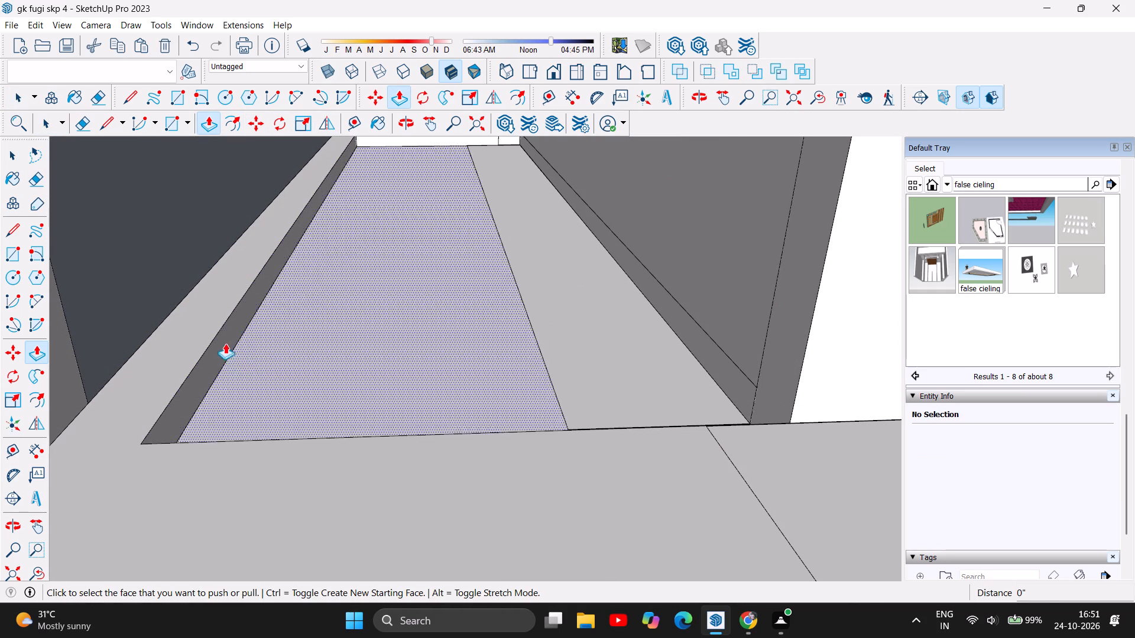
drag(223, 344, 643, 316)
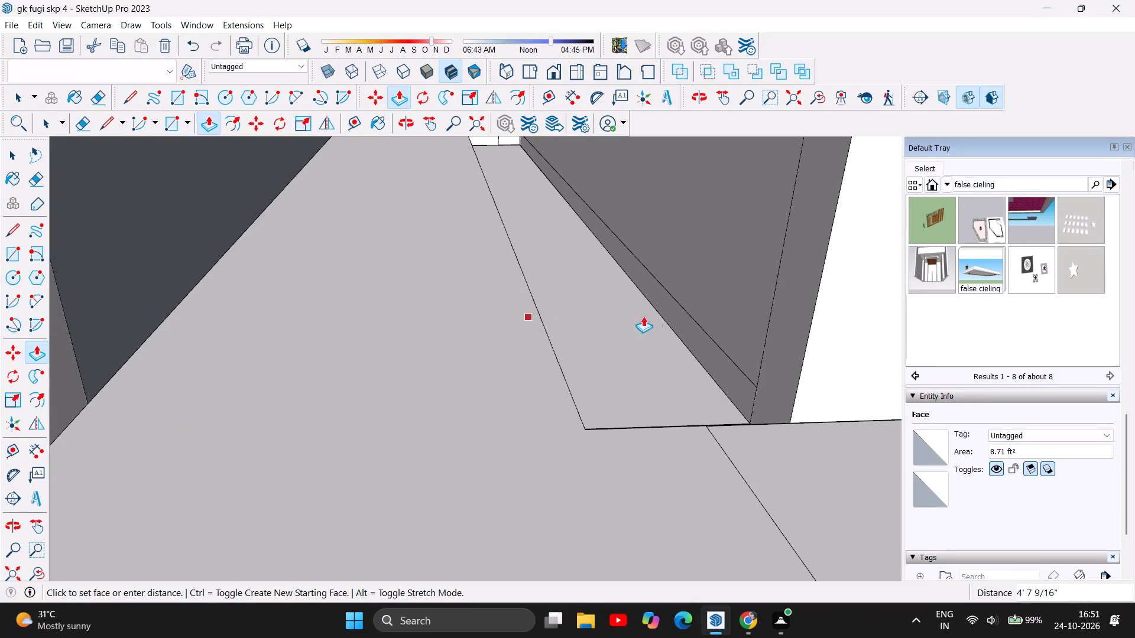
drag(643, 316, 692, 316)
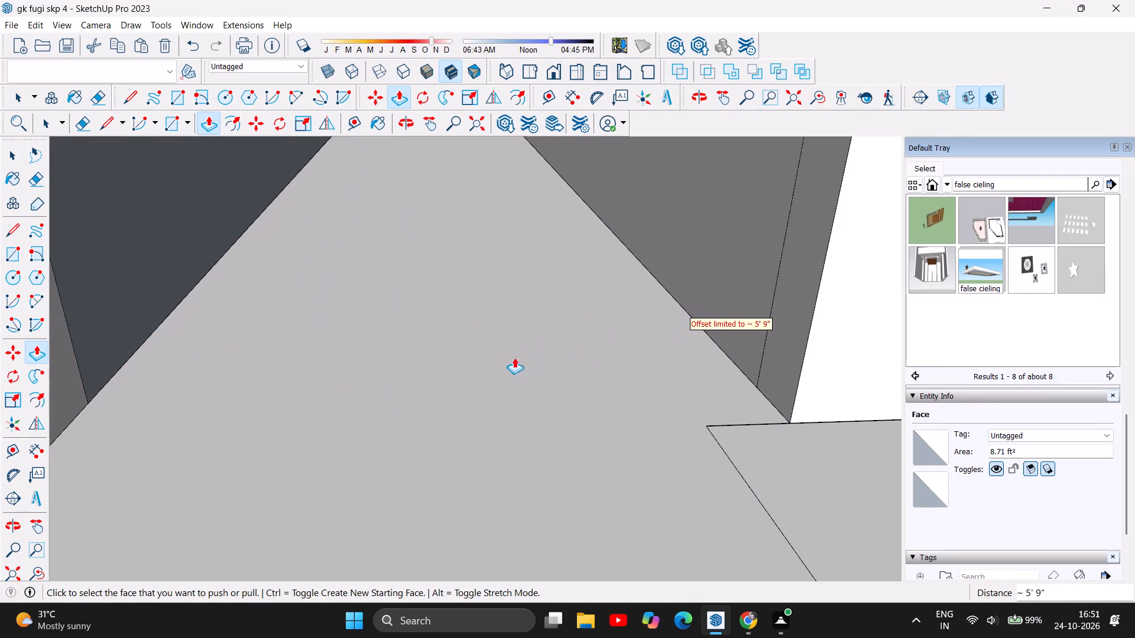
Push/Pull the underside of the upper passage slab downward by 5".
scroll(460, 376, down, 6)
scroll(443, 254, down, 11)
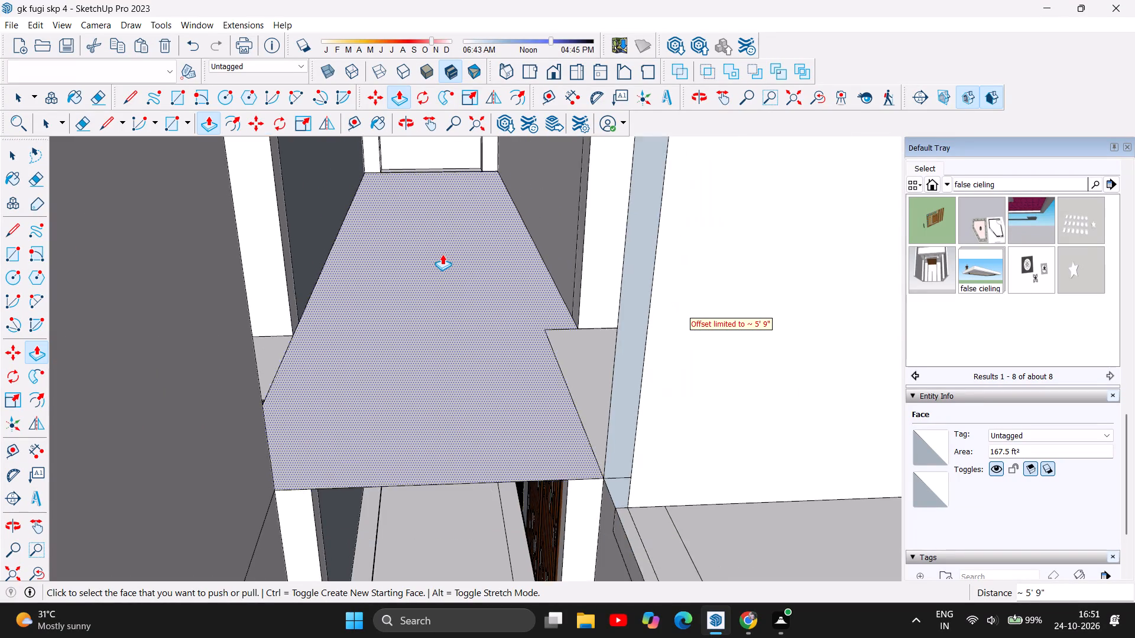
scroll(442, 254, down, 5)
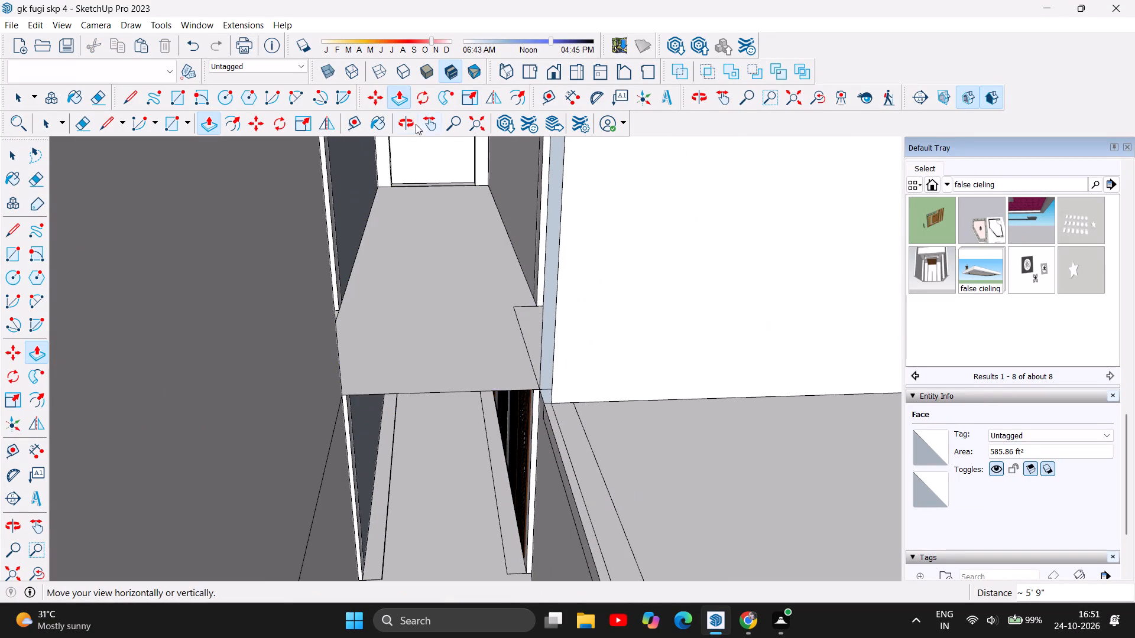
click(407, 122)
drag(487, 545, 492, 454)
scroll(446, 230, up, 3)
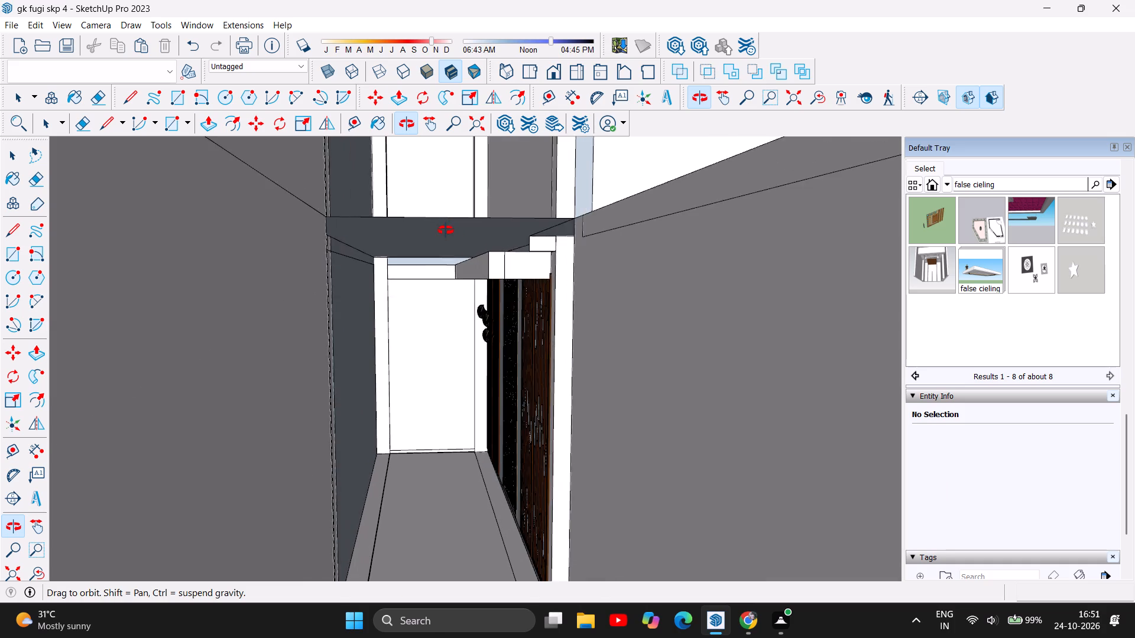
scroll(446, 230, up, 2)
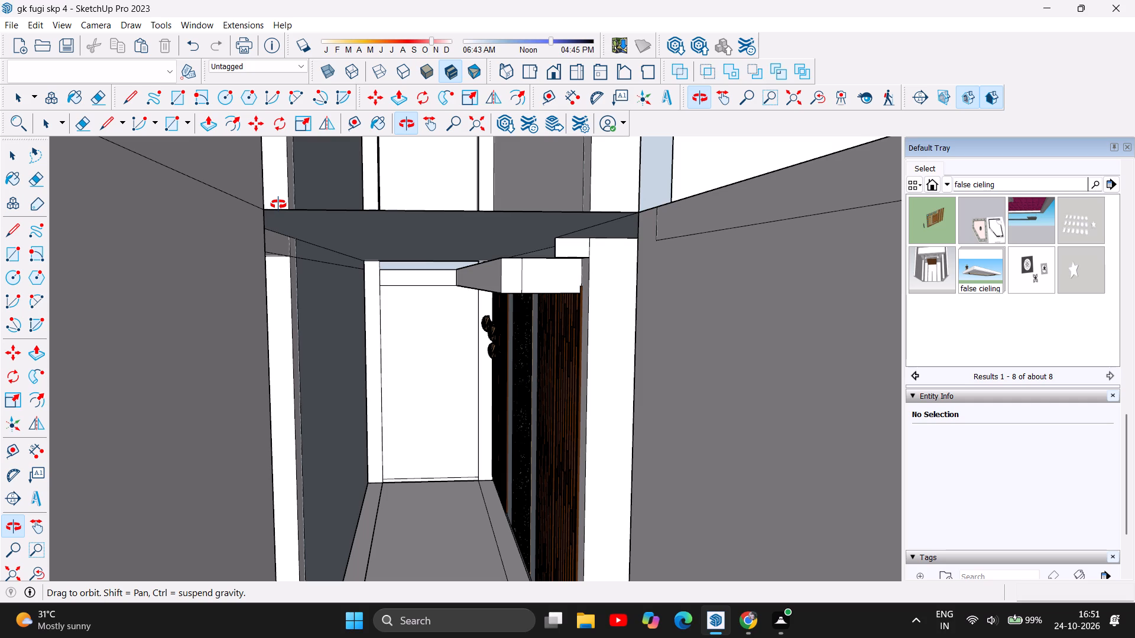
click(206, 123)
drag(403, 233, 410, 284)
scroll(523, 214, up, 7)
scroll(523, 214, down, 1)
scroll(530, 255, up, 2)
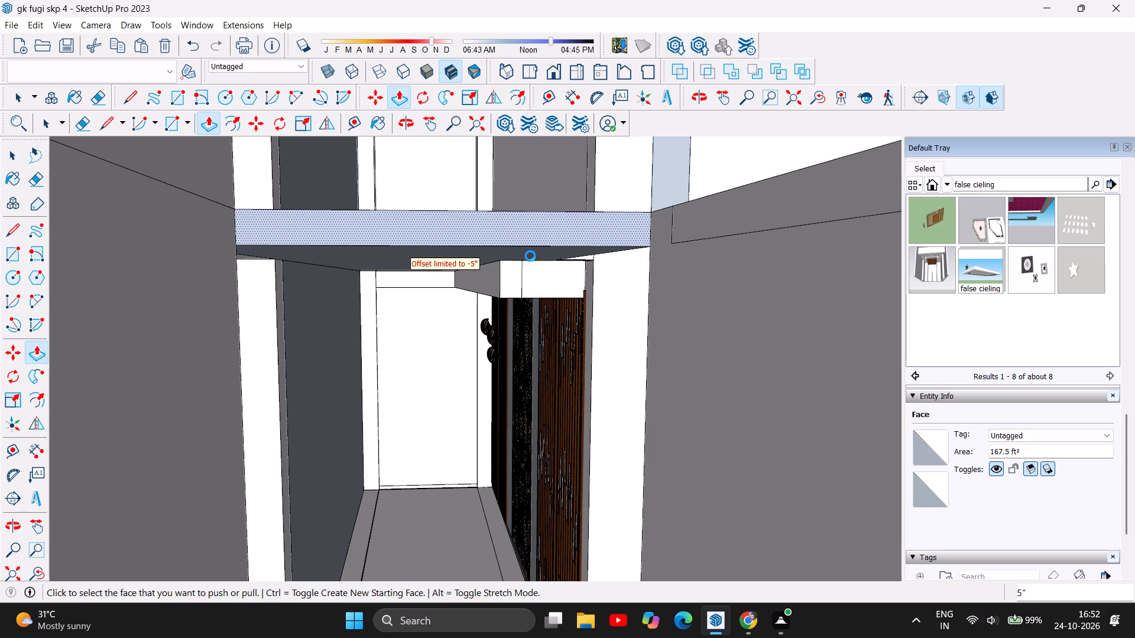
Push/Pull the shop-side slab's end face 2' 4 3/4" toward the opposite wall of the passage.
scroll(530, 256, up, 2)
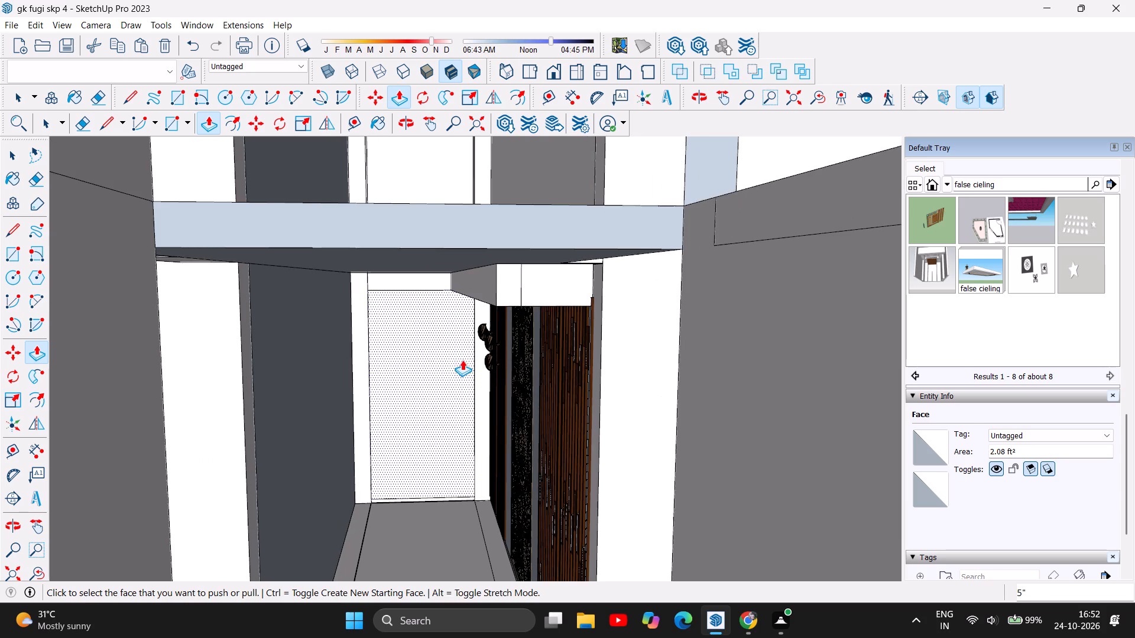
scroll(382, 275, down, 4)
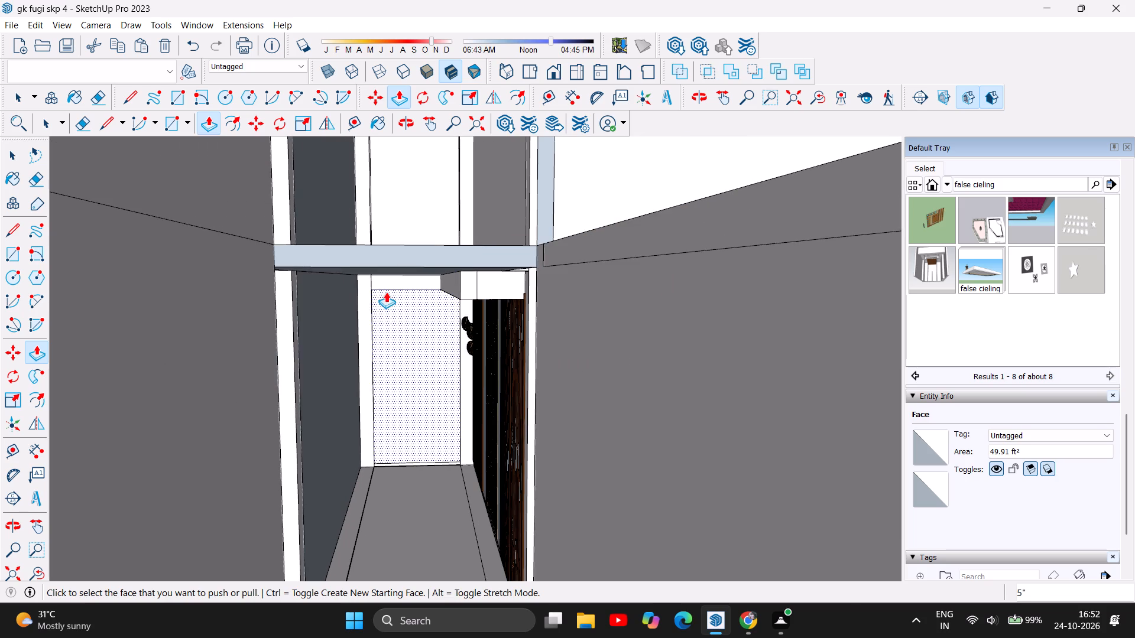
scroll(382, 296, down, 10)
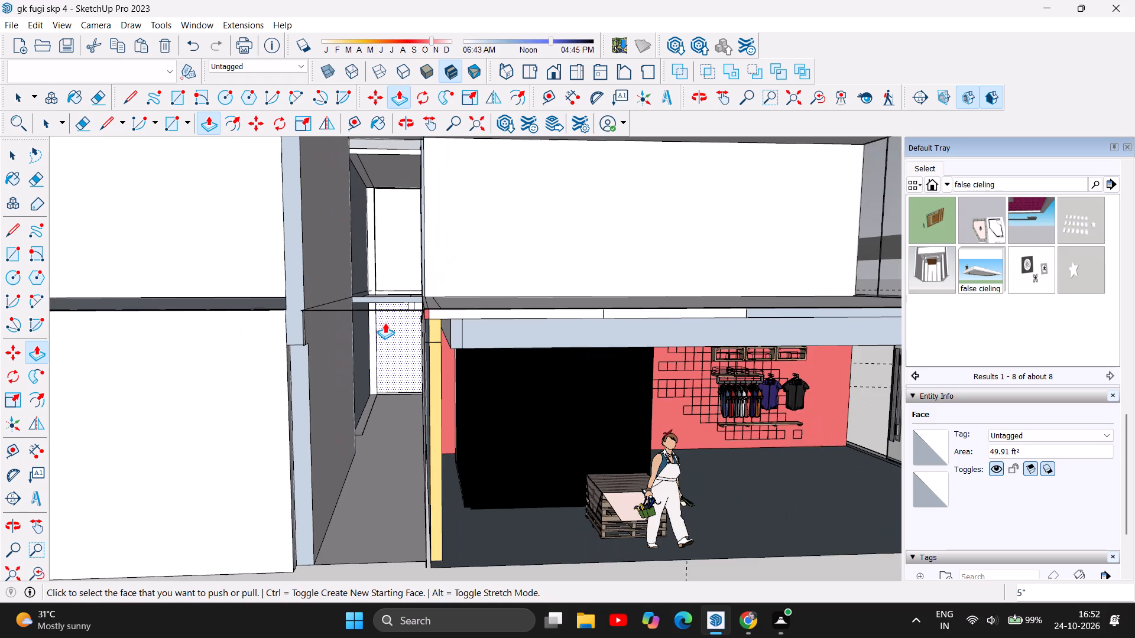
scroll(382, 323, up, 5)
scroll(382, 323, down, 1)
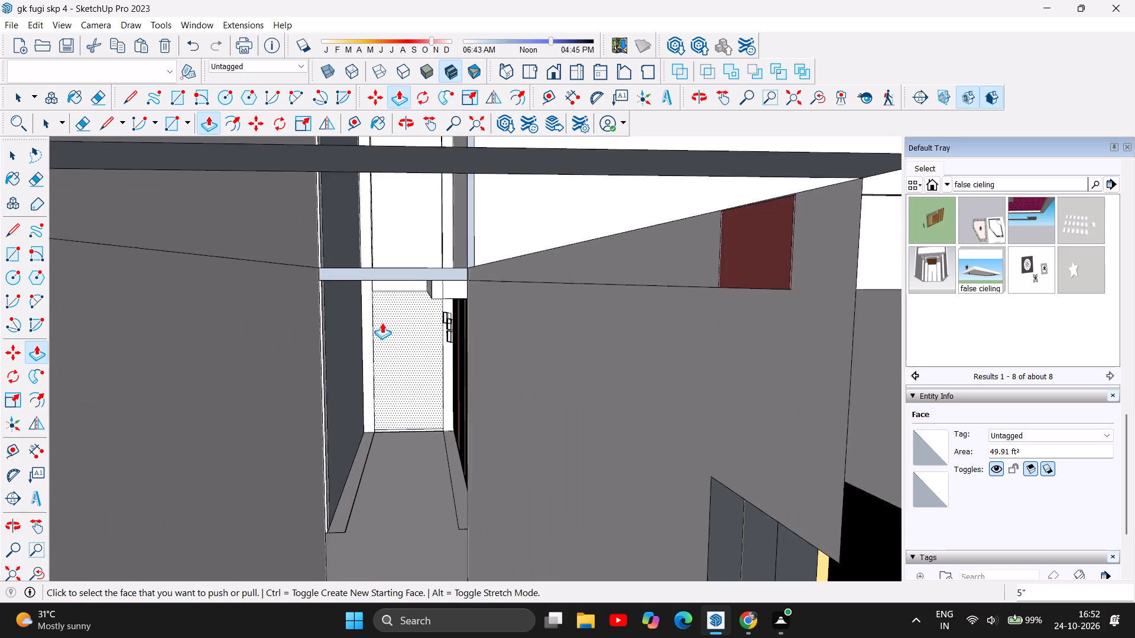
scroll(382, 323, down, 2)
scroll(382, 323, up, 2)
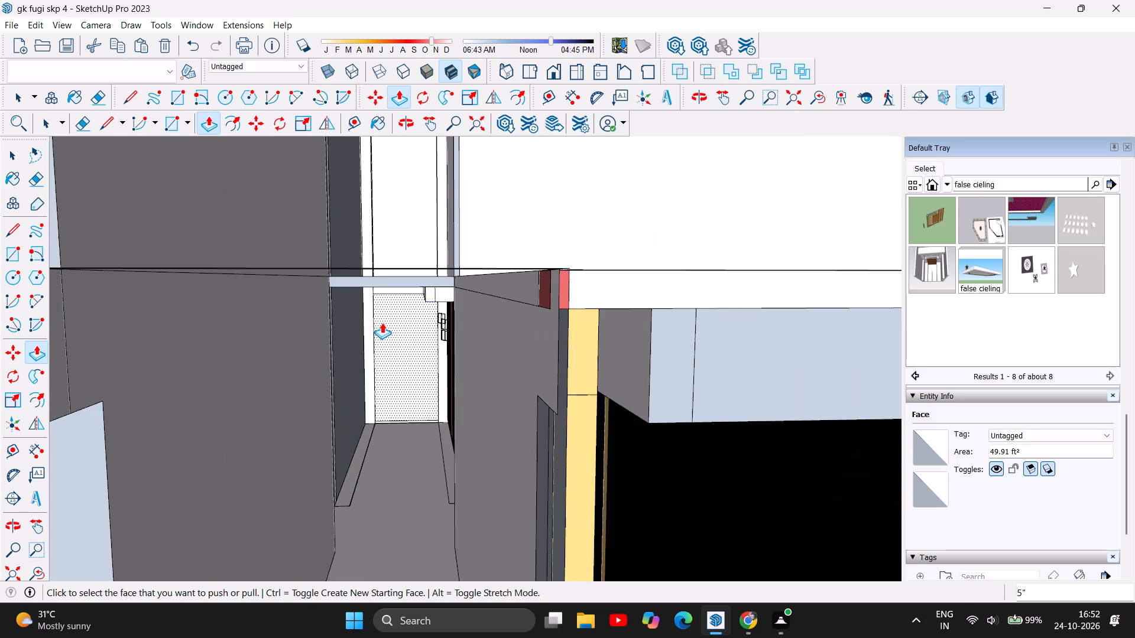
scroll(382, 323, up, 1)
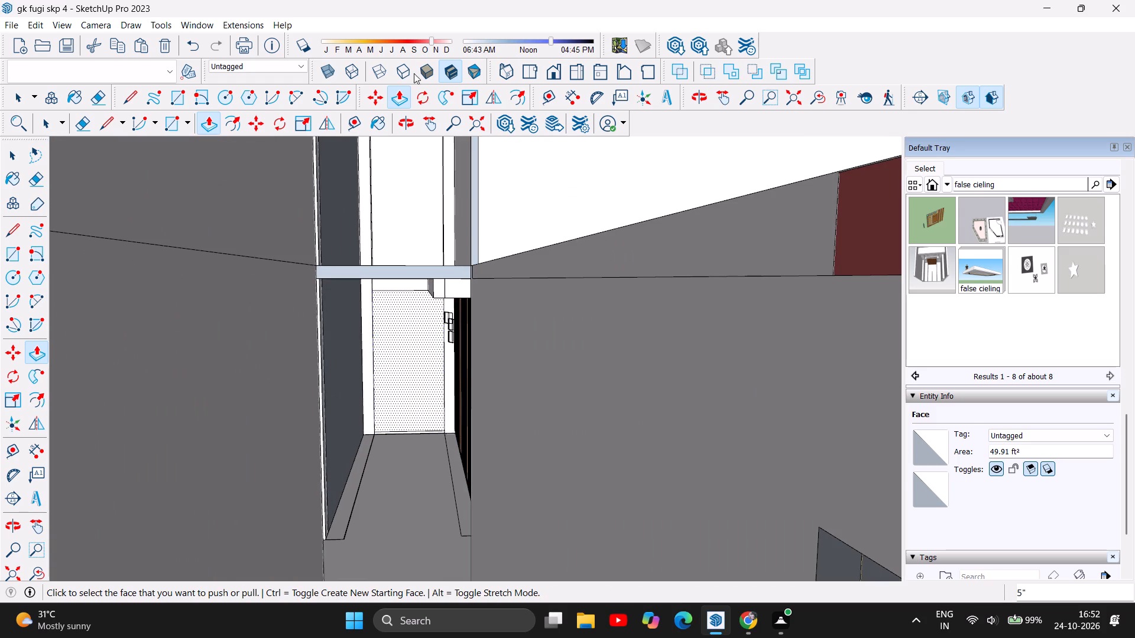
click(210, 118)
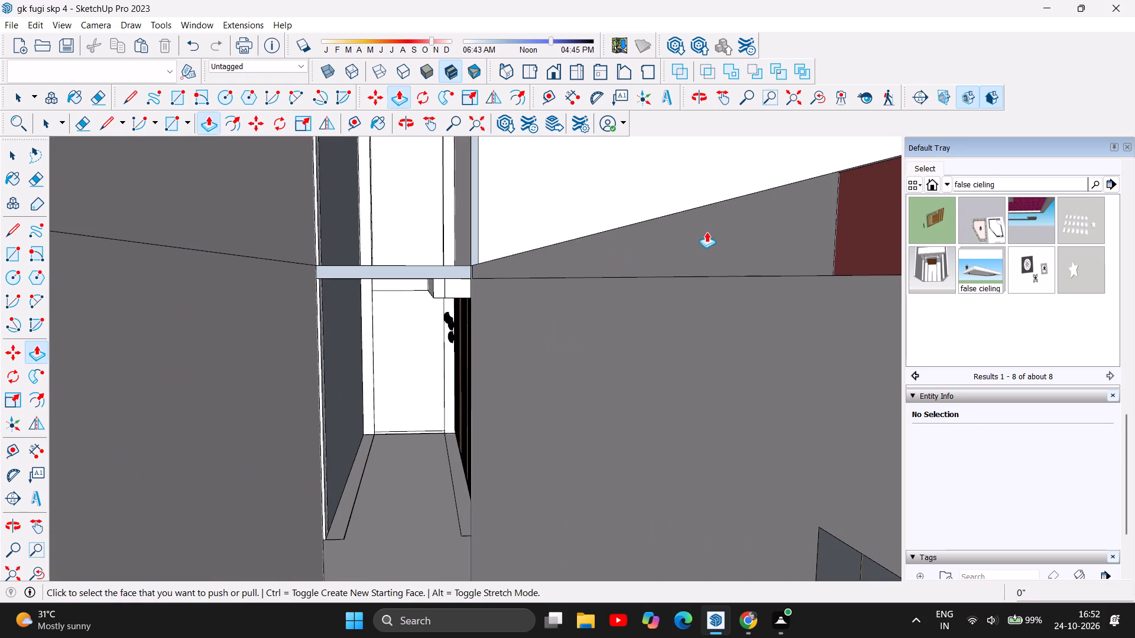
drag(703, 256, 611, 249)
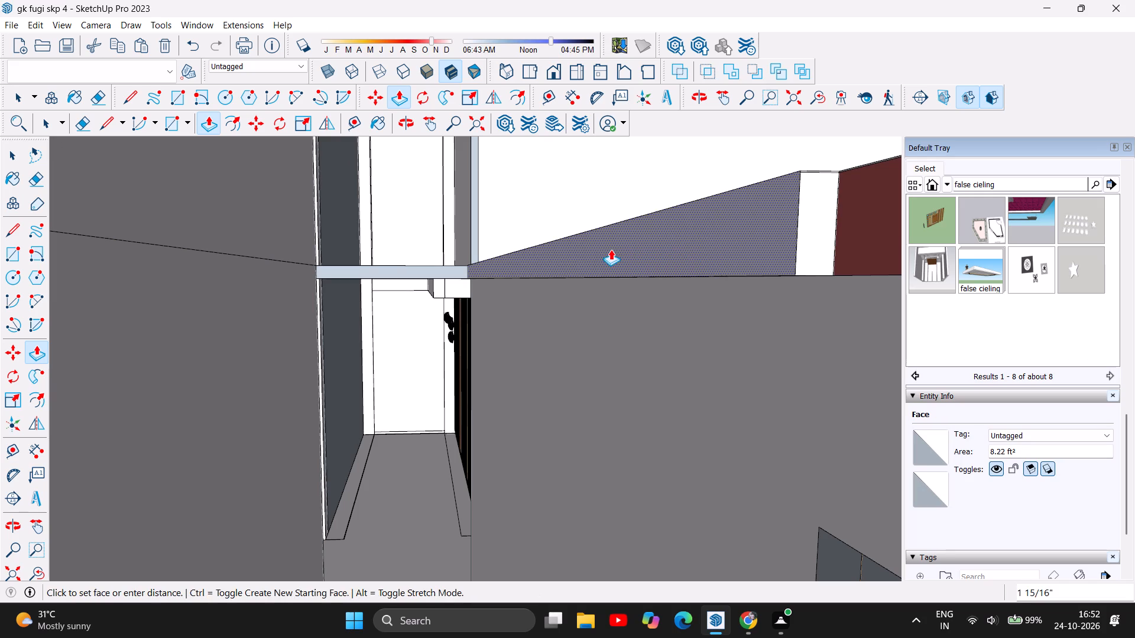
drag(611, 249, 333, 251)
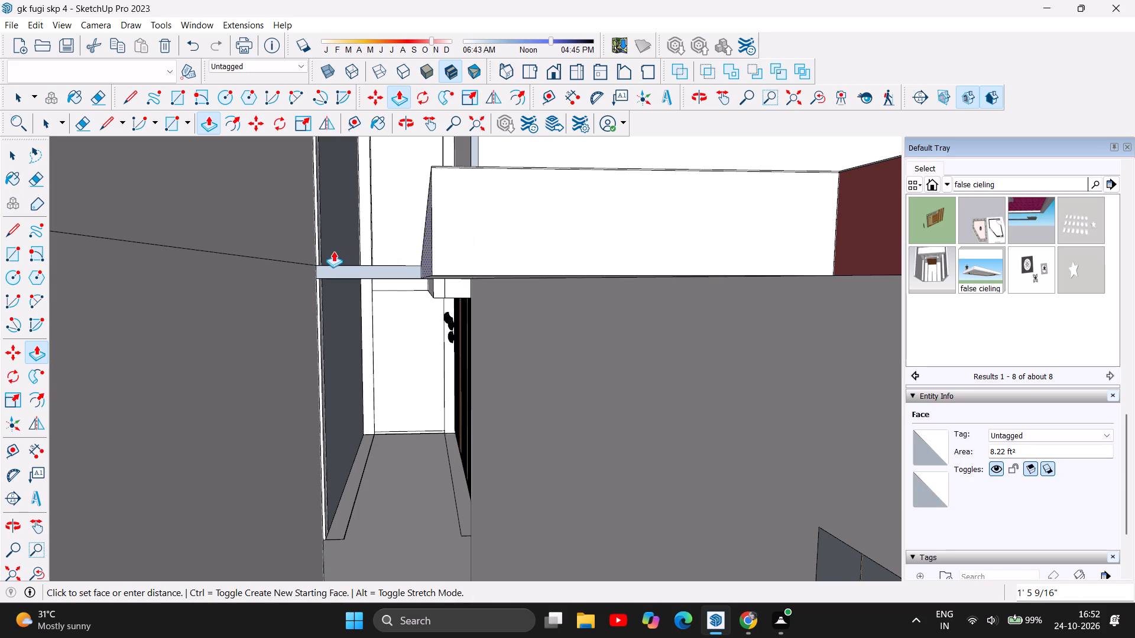
drag(333, 251, 287, 255)
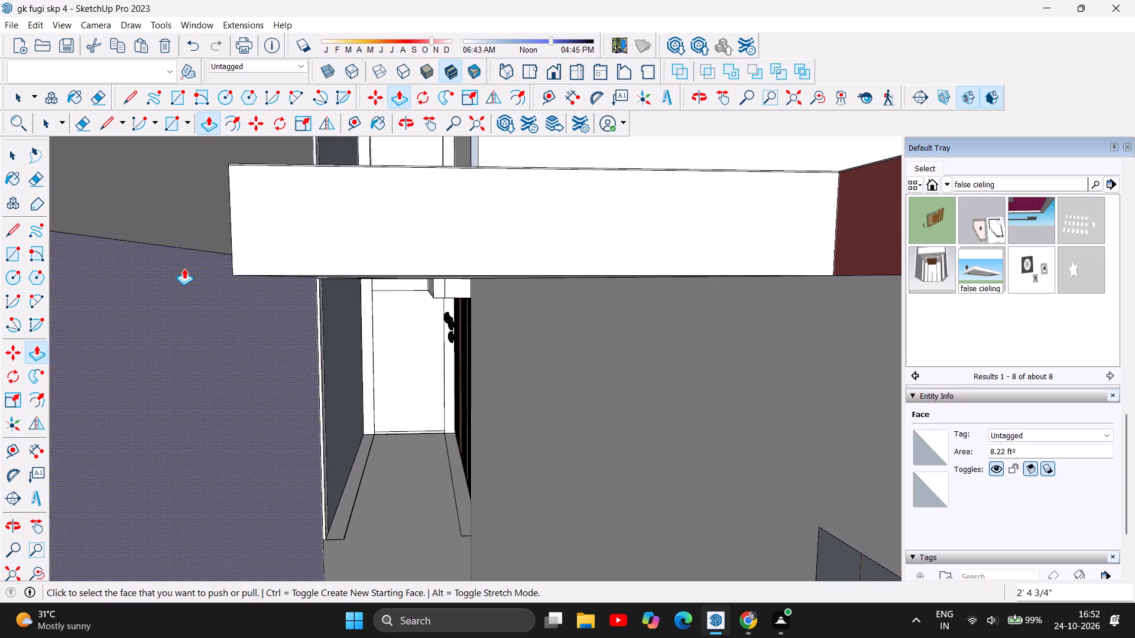
Push/Pull the shop-side slab's end face across the remaining passage gap until it meets the opposite wall.
click(410, 124)
drag(306, 320, 335, 324)
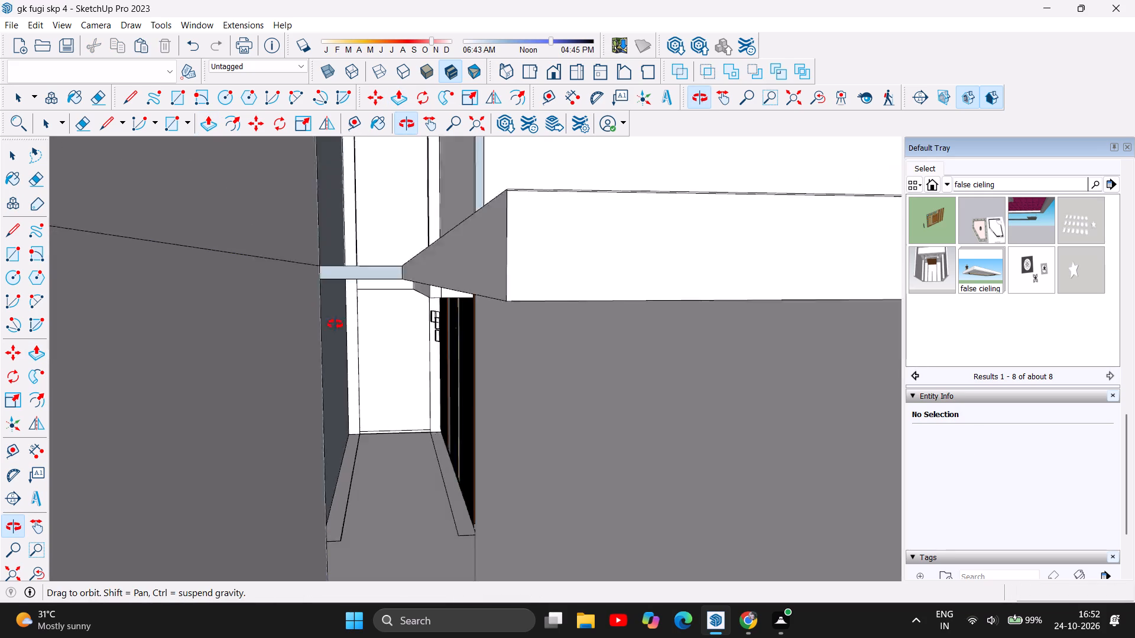
drag(335, 324, 329, 328)
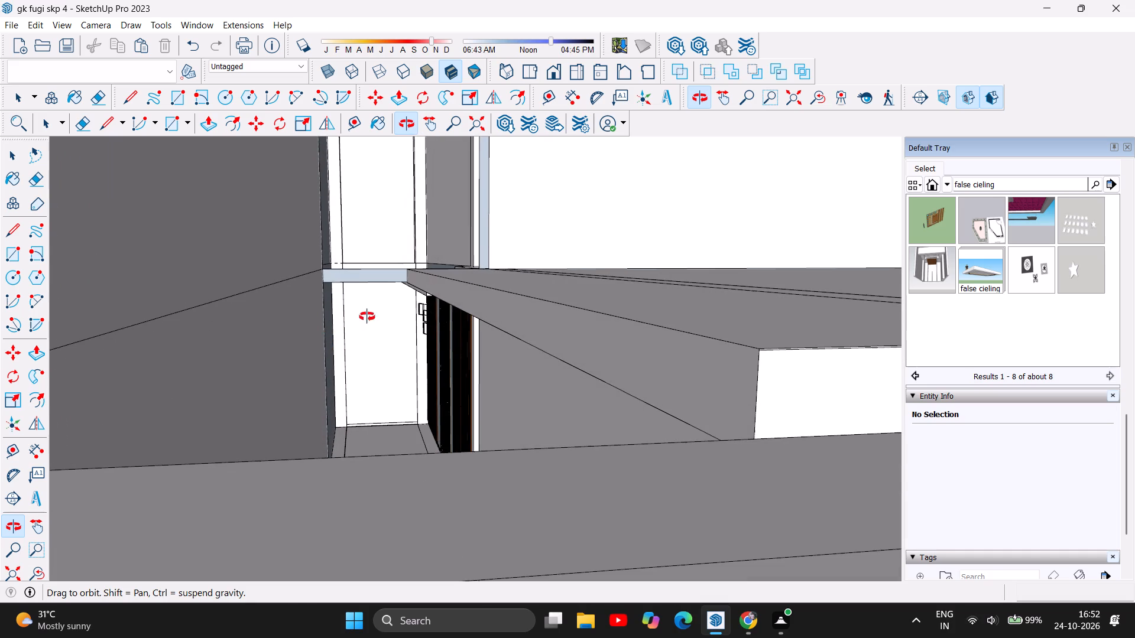
click(205, 119)
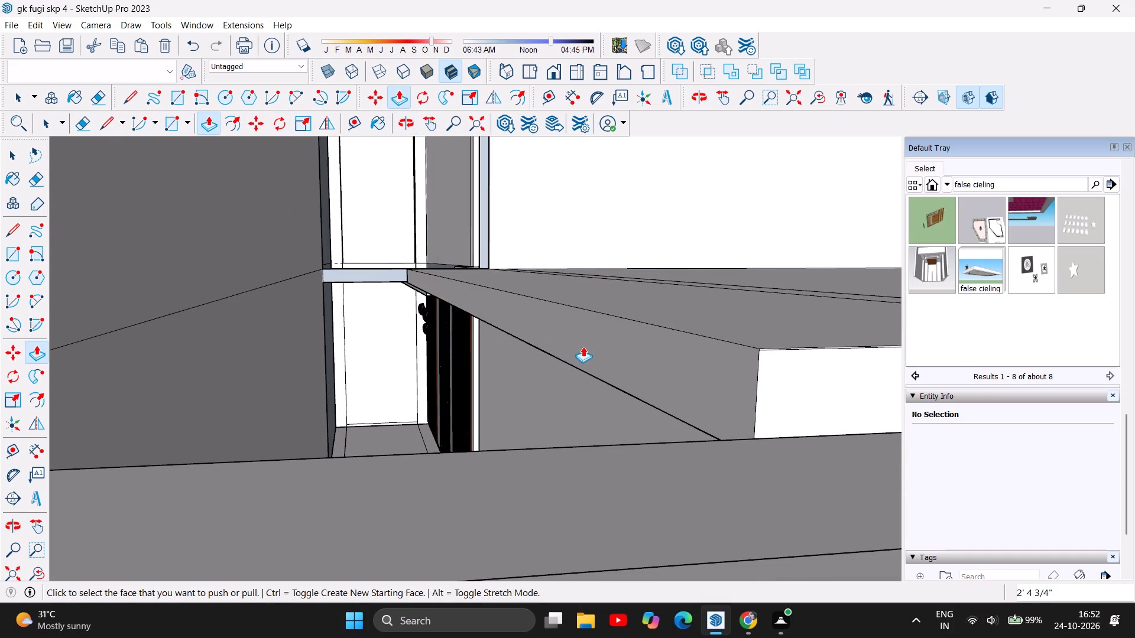
drag(590, 346, 364, 346)
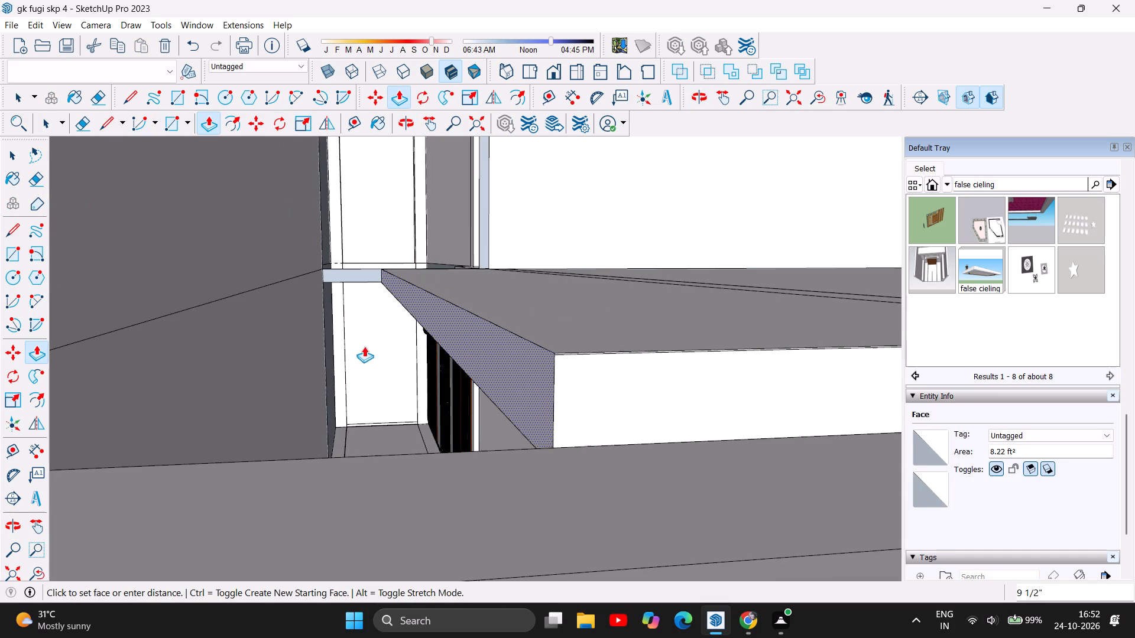
drag(364, 346, 234, 347)
drag(234, 347, 187, 347)
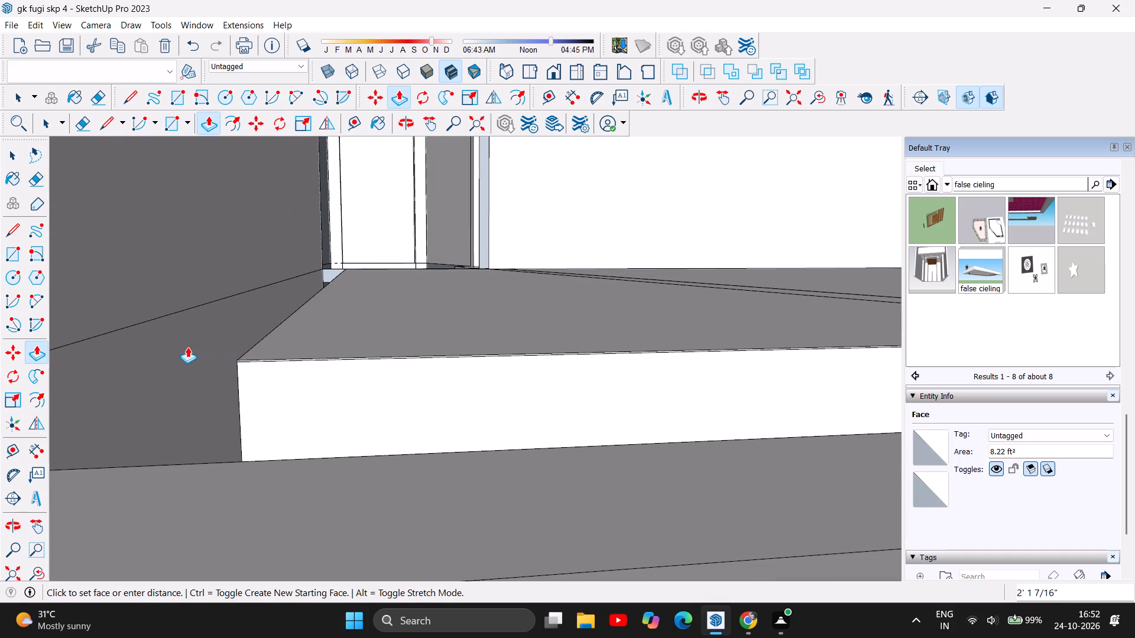
drag(187, 347, 46, 347)
click(46, 347)
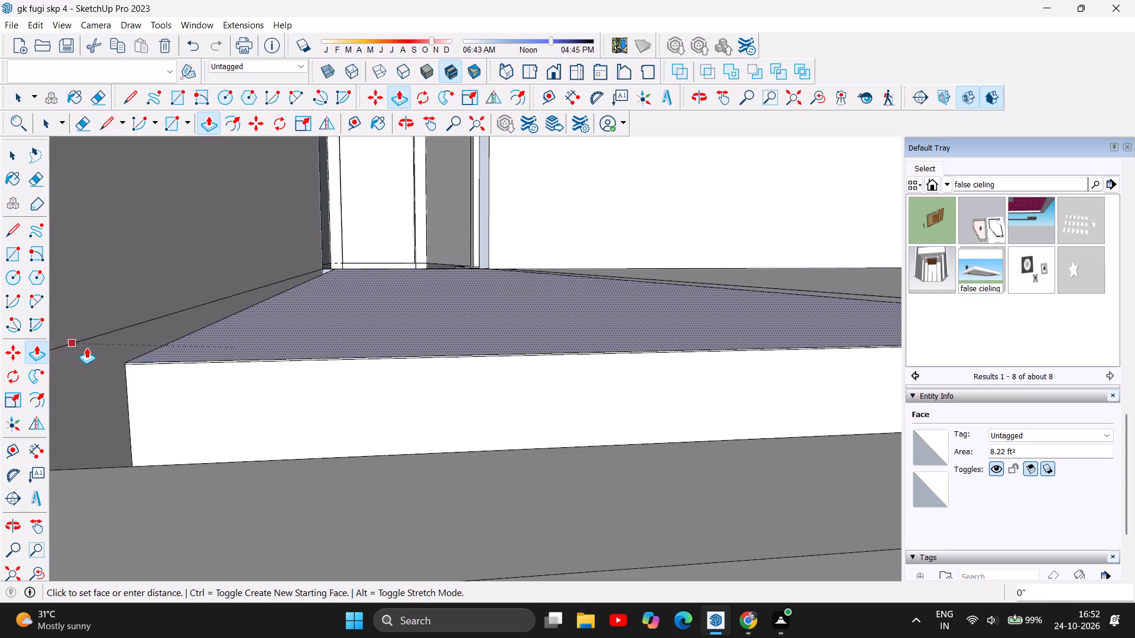
click(403, 121)
drag(377, 292, 463, 287)
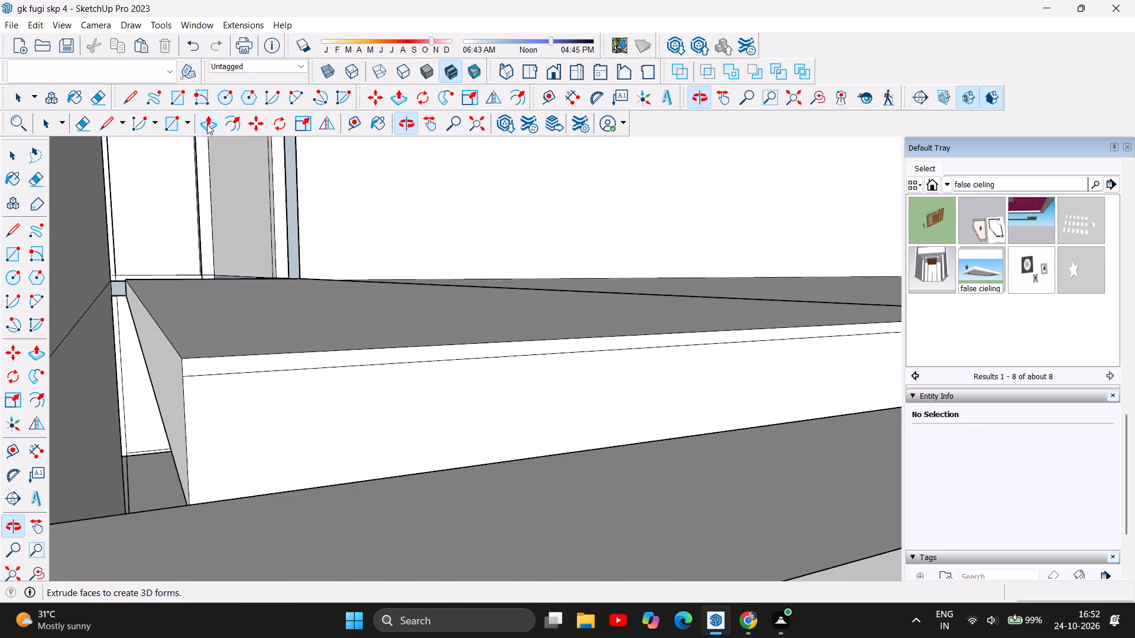
click(207, 123)
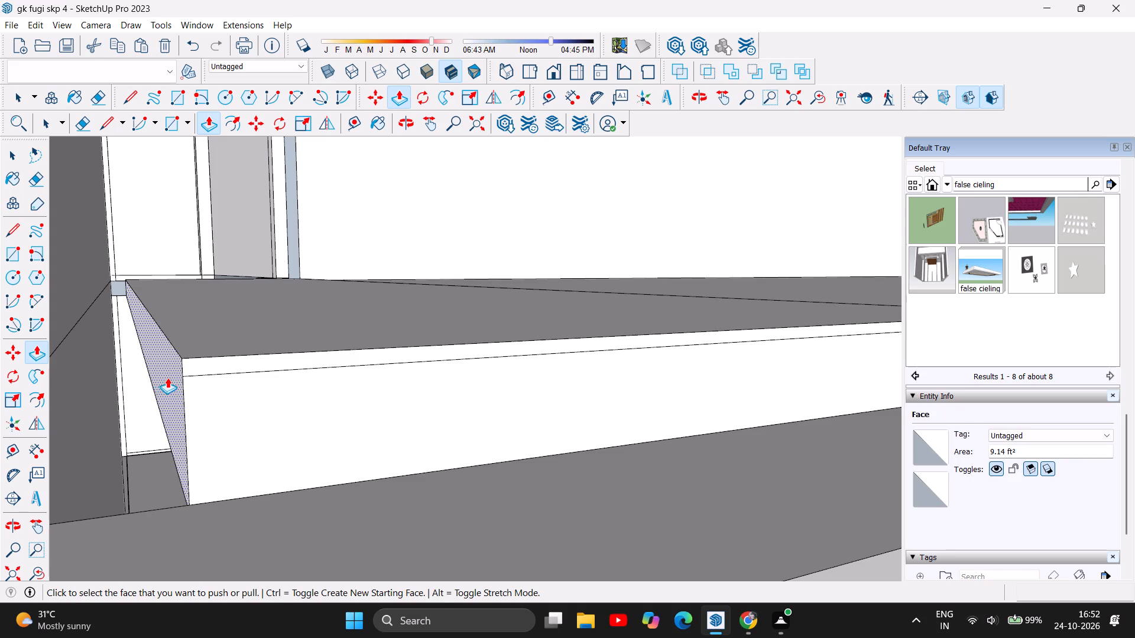
drag(167, 377, 51, 370)
Push/Pull the lower front face of the passage slab outward by 1' 7 13/16".
drag(255, 425, 348, 505)
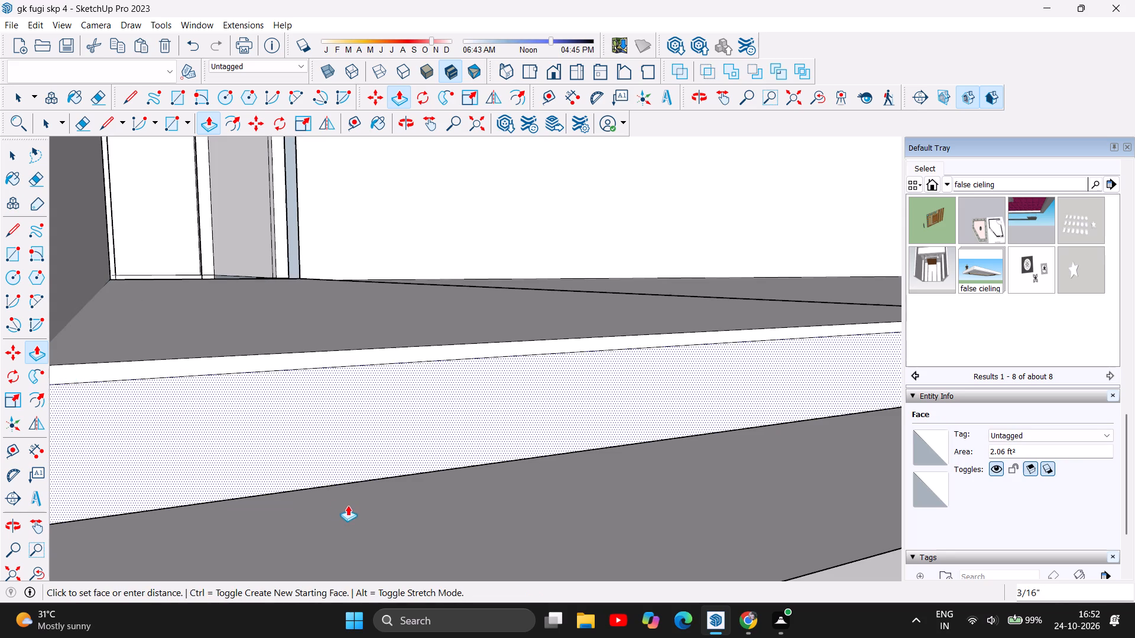
drag(348, 505, 558, 632)
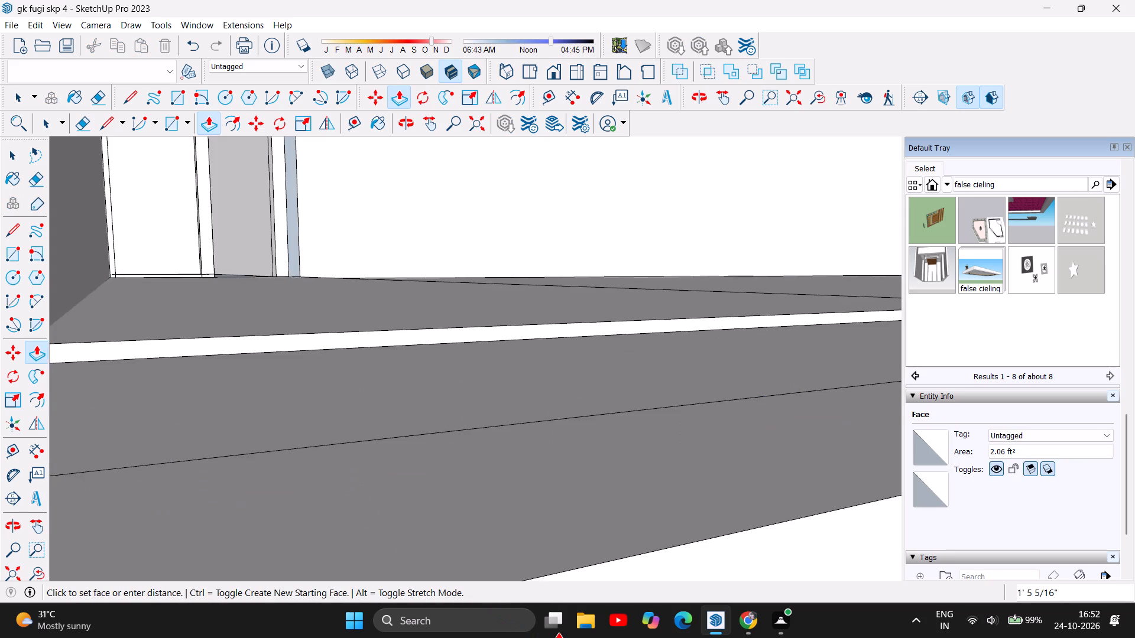
drag(558, 632, 559, 633)
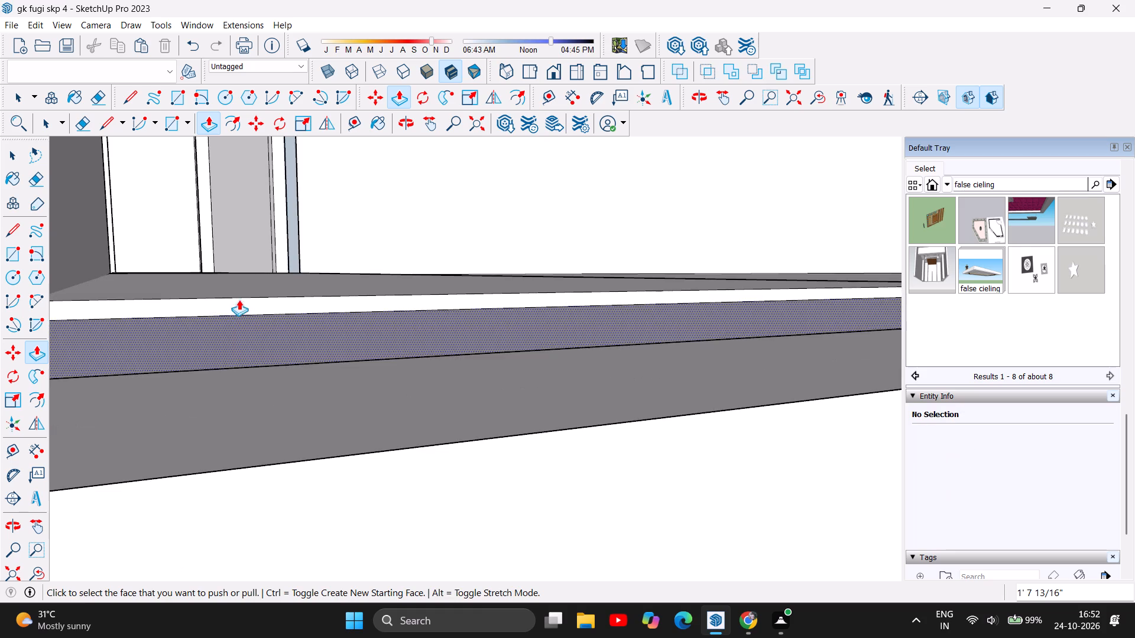
Push/Pull the narrow upper strip of the passage slab's front edge outward by 1' 7 13/16", and by a further 1 1/16".
drag(205, 305, 553, 406)
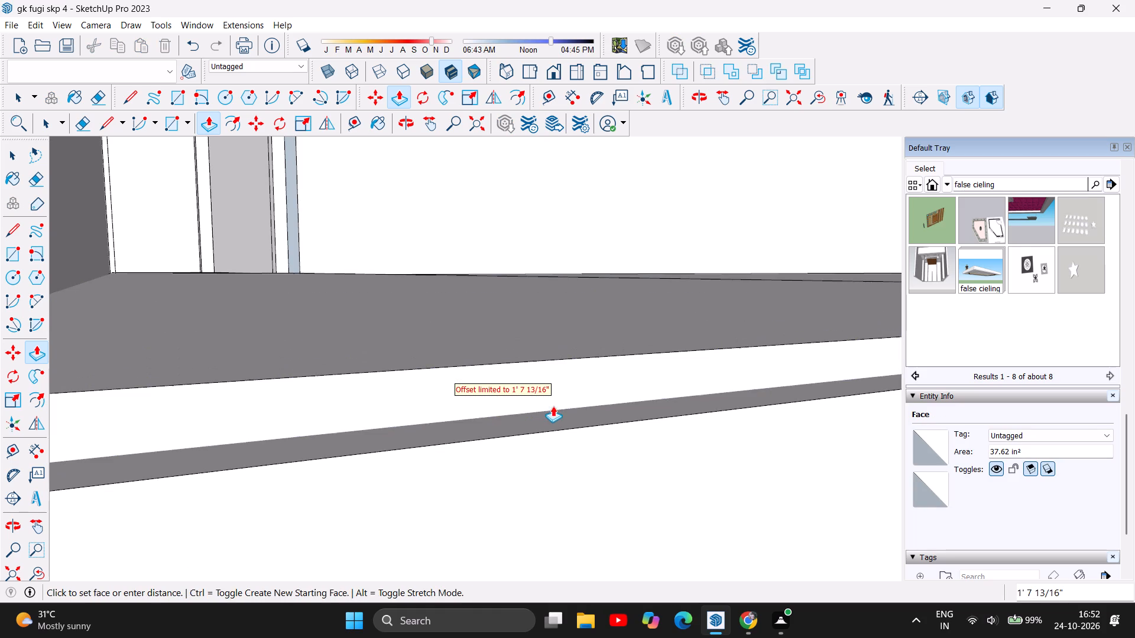
drag(553, 406, 708, 417)
drag(324, 392, 395, 407)
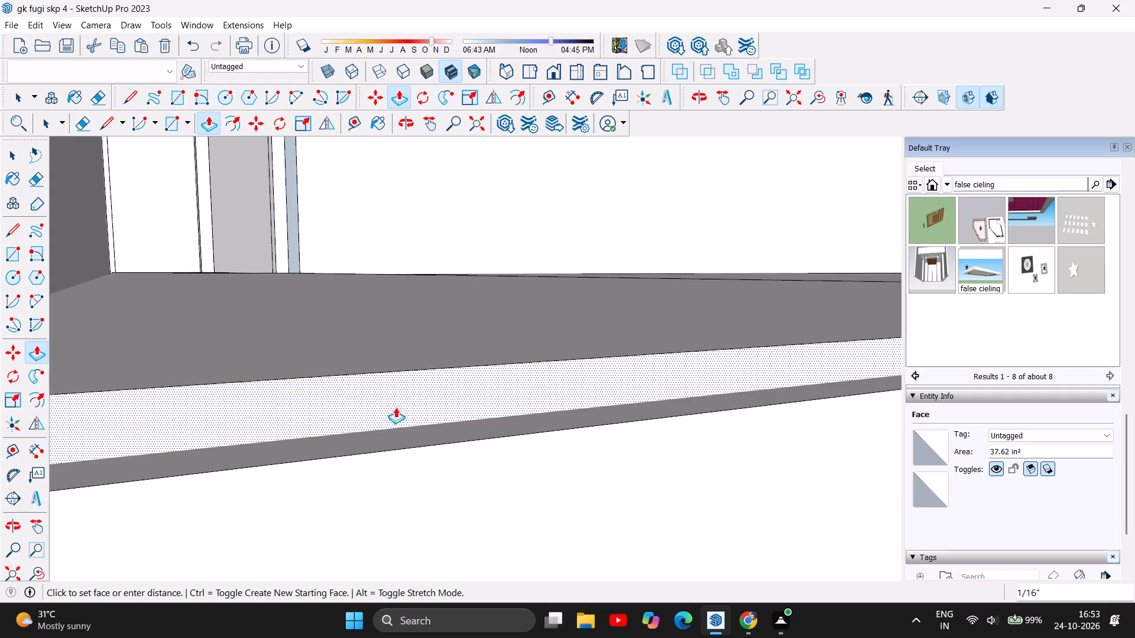
drag(395, 407, 470, 401)
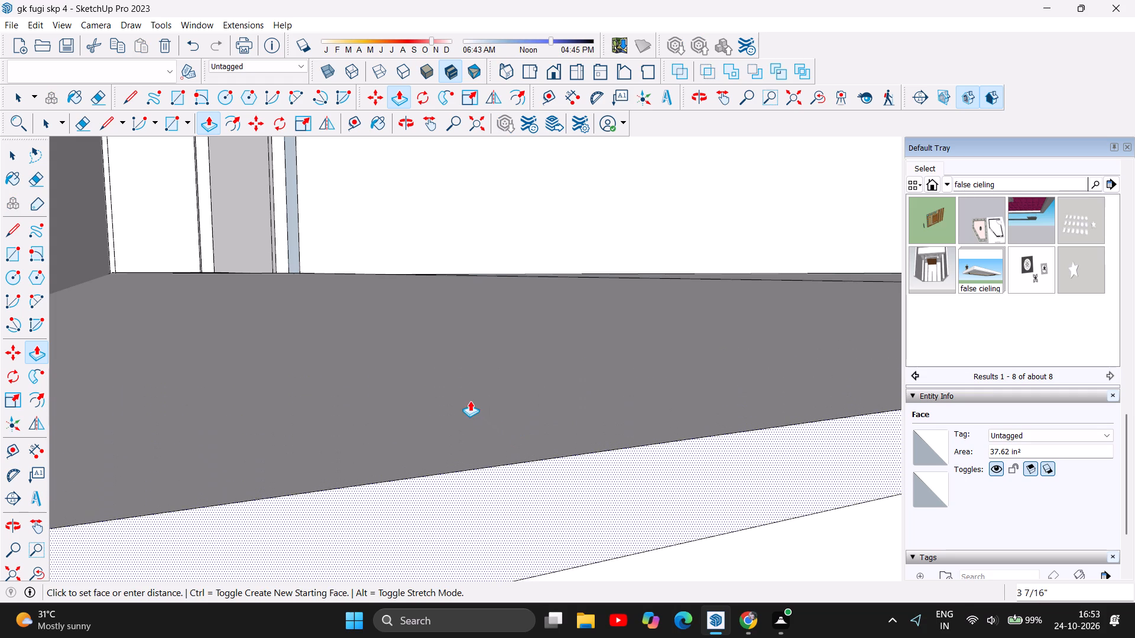
drag(470, 401, 364, 341)
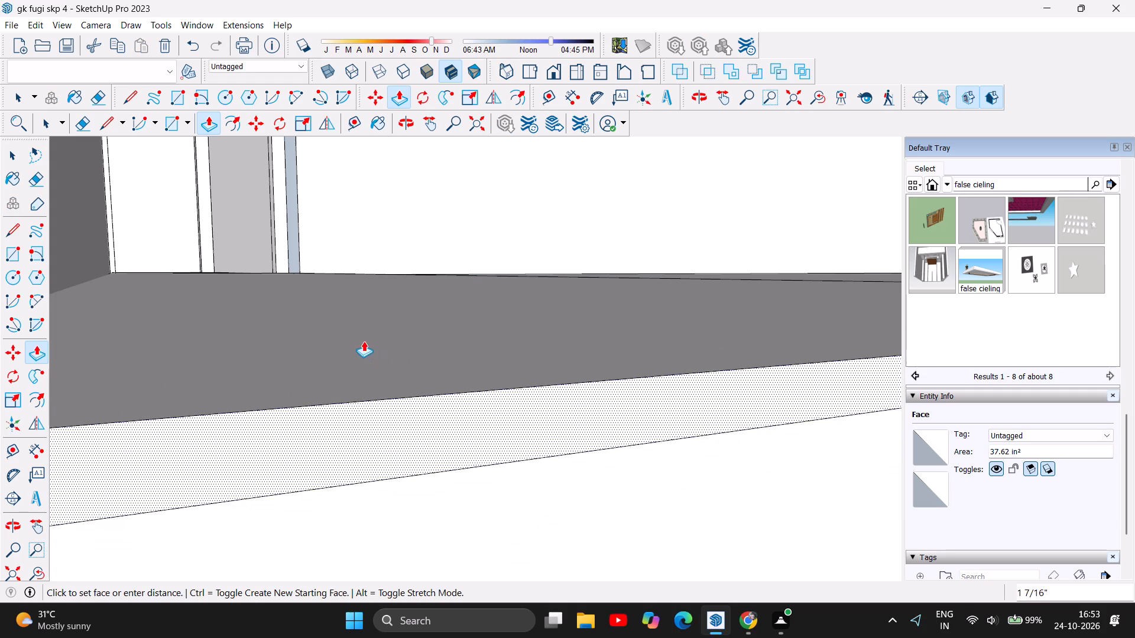
drag(364, 341, 377, 356)
Examine the extended passage slab's front edge, its junction with the shop slab, and the building exterior around it.
scroll(356, 370, down, 9)
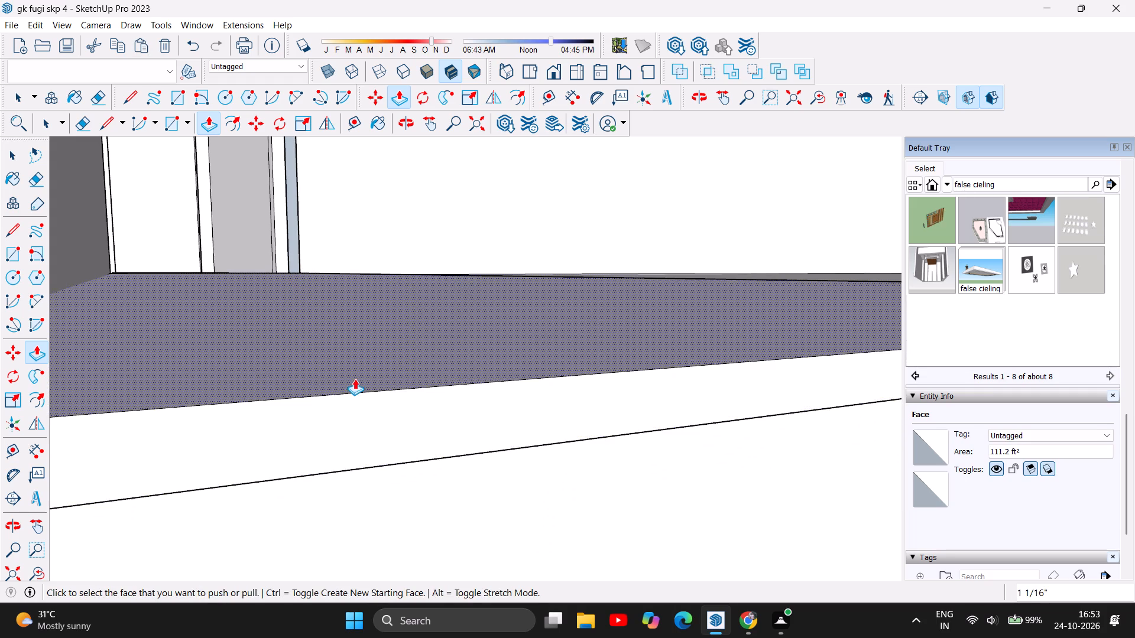
scroll(355, 379, down, 5)
scroll(396, 403, down, 9)
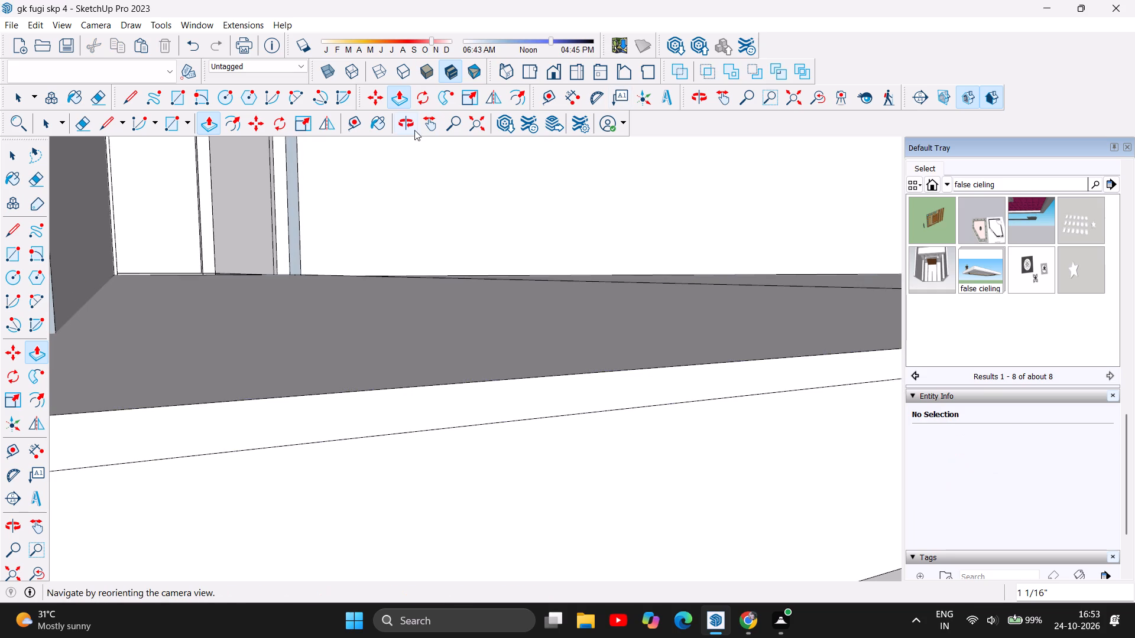
click(412, 128)
drag(332, 305, 413, 310)
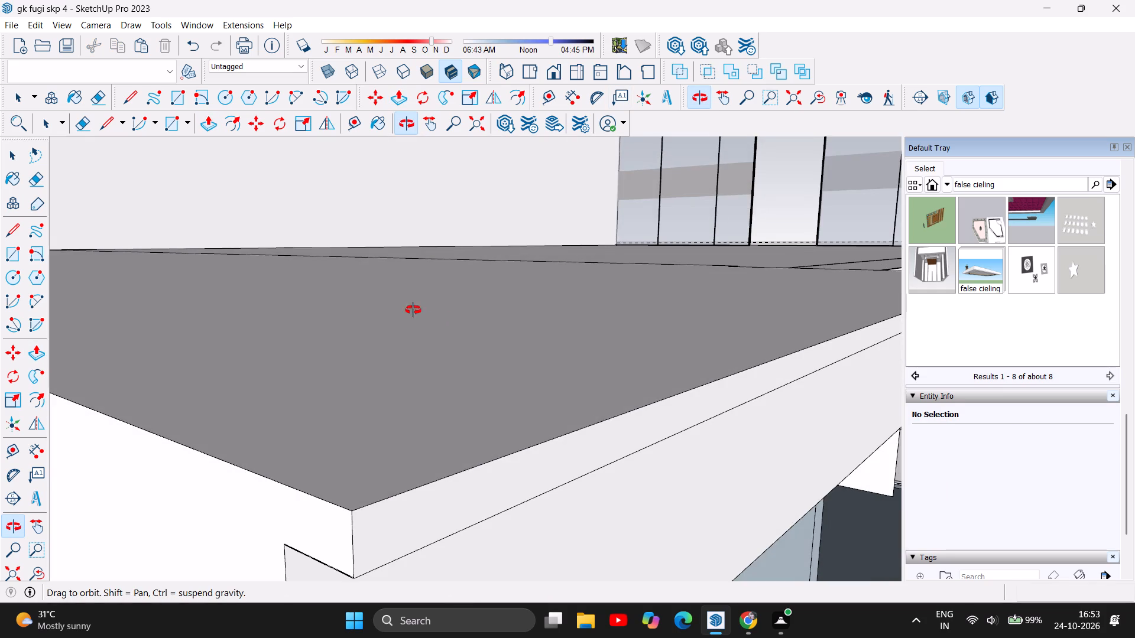
drag(413, 310, 378, 295)
scroll(361, 316, down, 12)
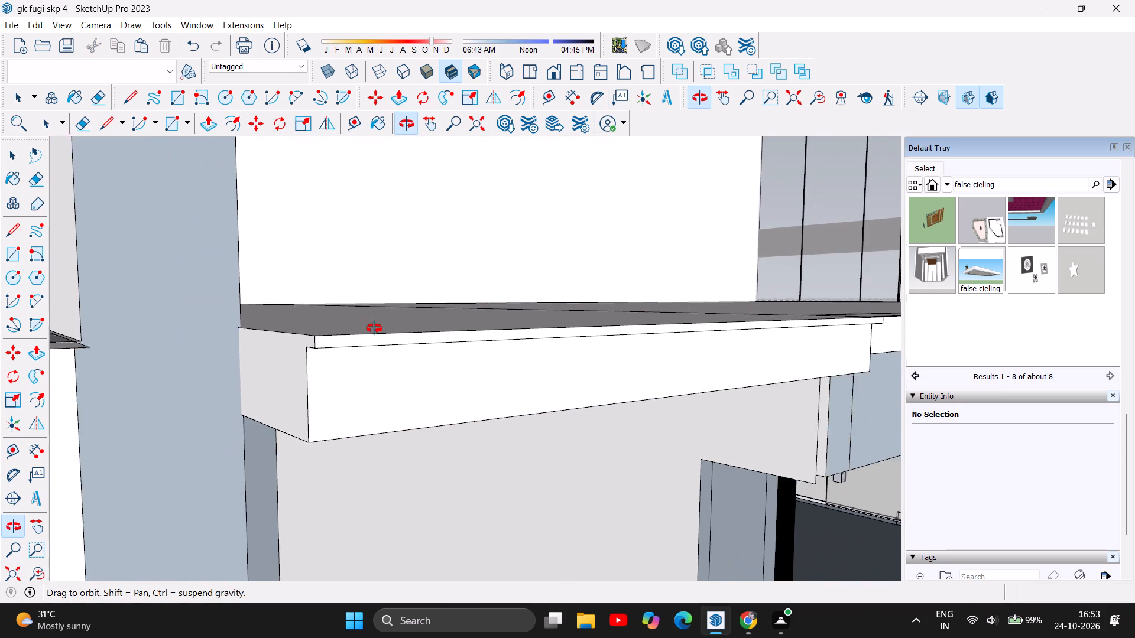
drag(384, 338, 213, 402)
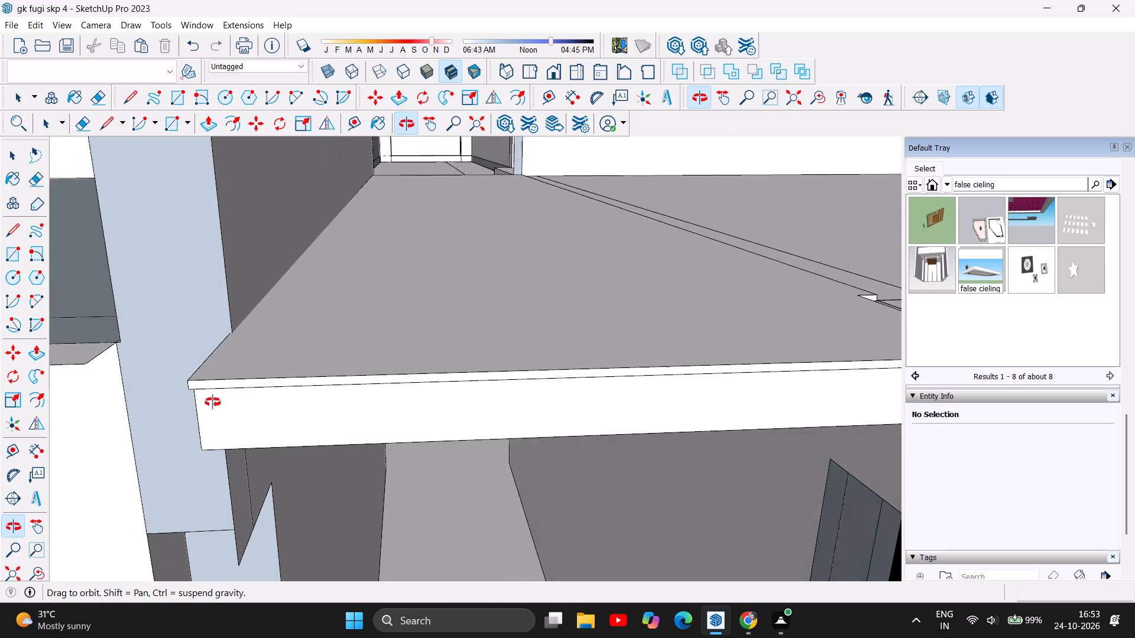
drag(213, 402, 262, 424)
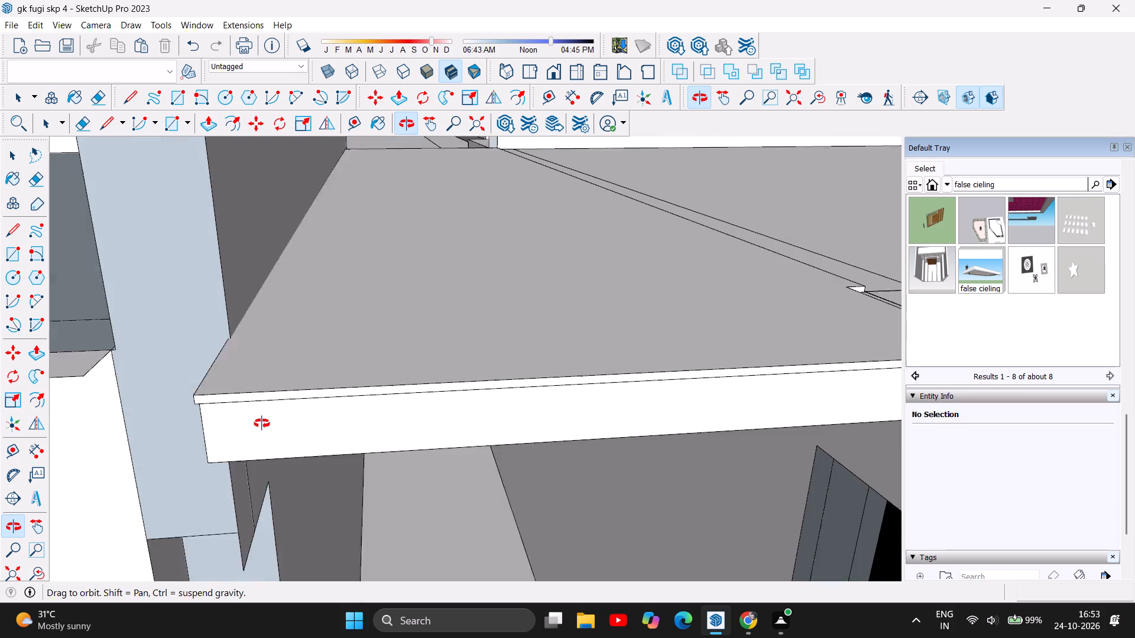
drag(262, 424, 275, 424)
scroll(300, 344, down, 16)
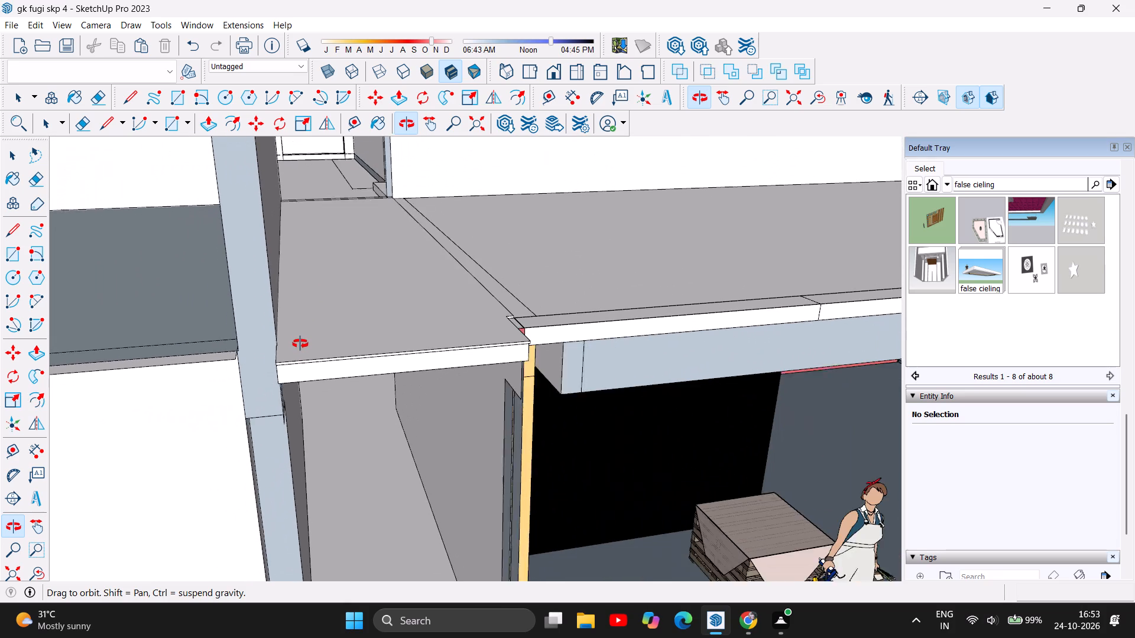
drag(466, 348, 410, 323)
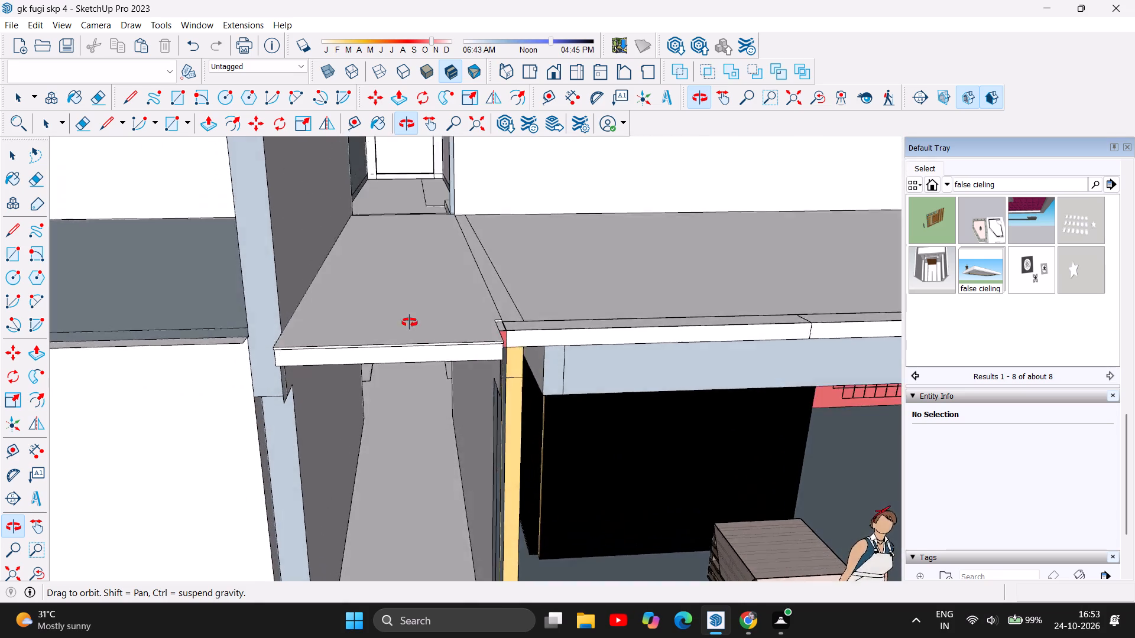
drag(410, 323, 283, 283)
scroll(559, 319, up, 2)
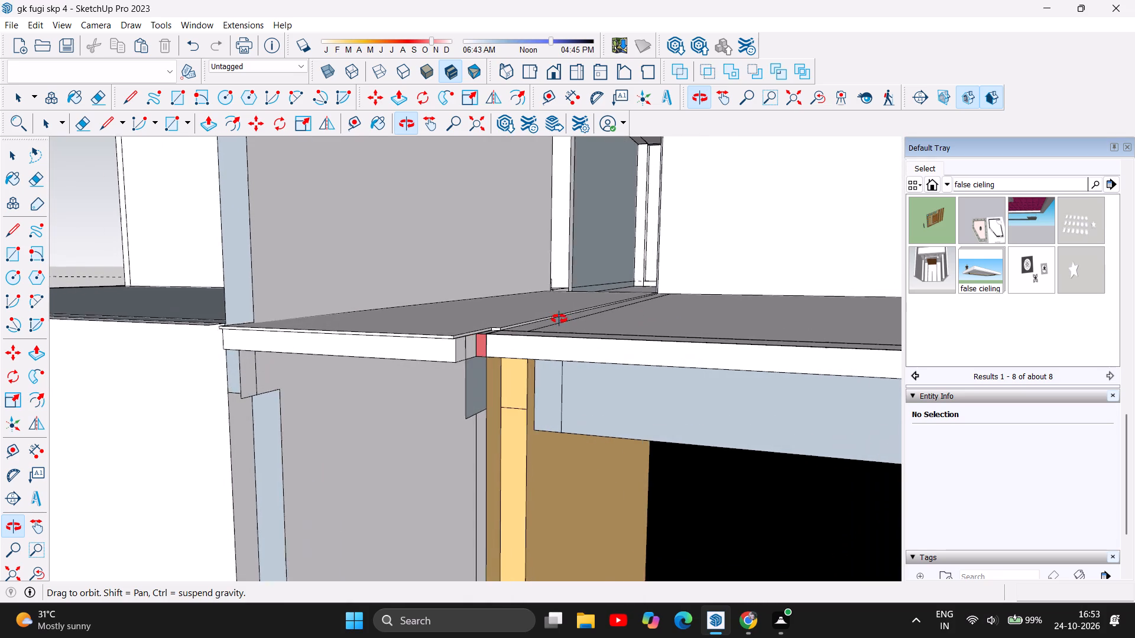
scroll(559, 319, up, 2)
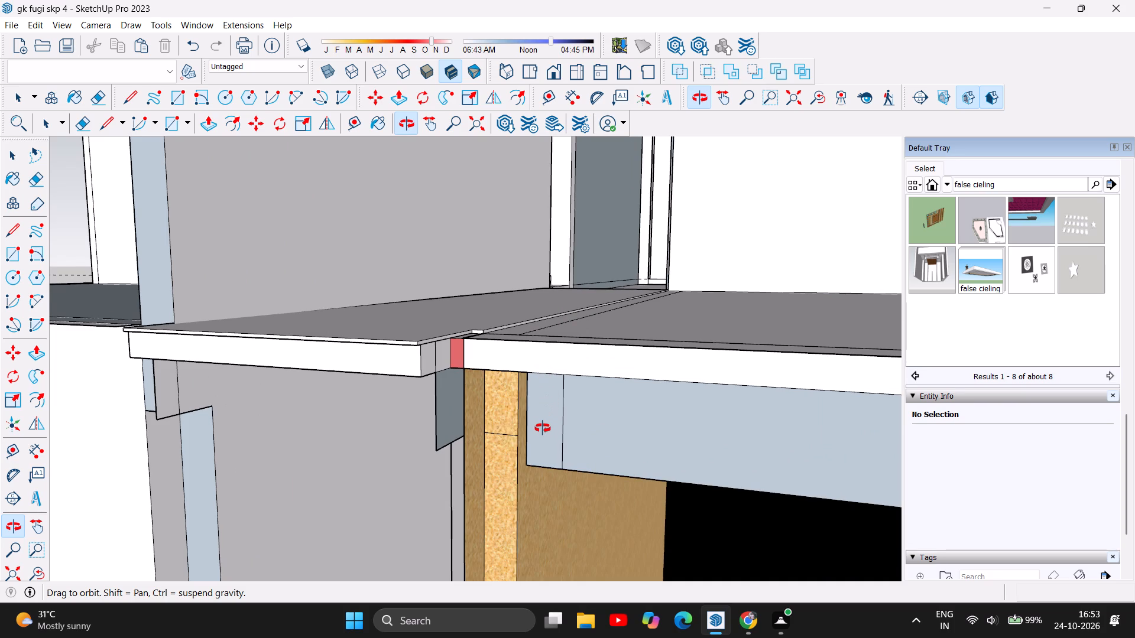
scroll(510, 447, up, 3)
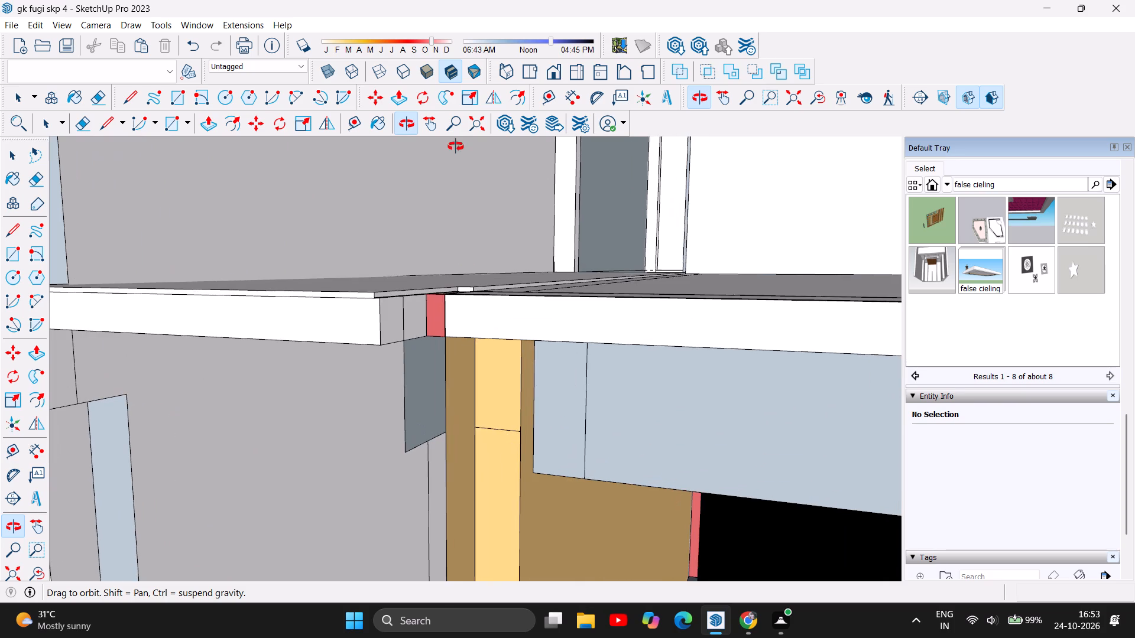
scroll(457, 144, down, 5)
scroll(538, 209, down, 4)
drag(581, 475, 563, 491)
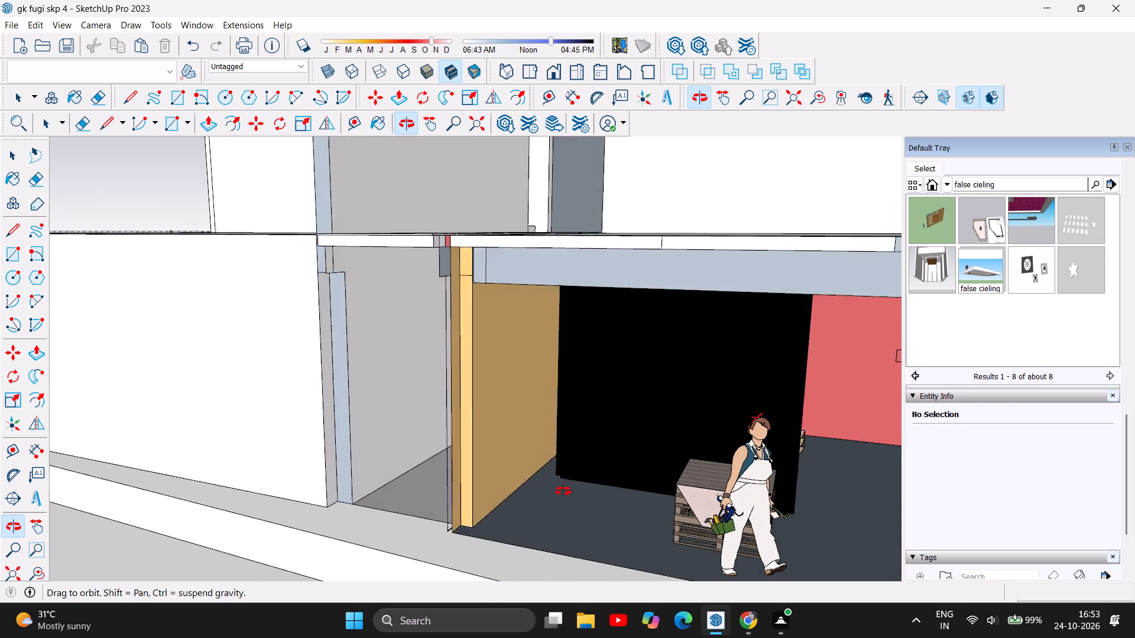
drag(563, 491, 486, 482)
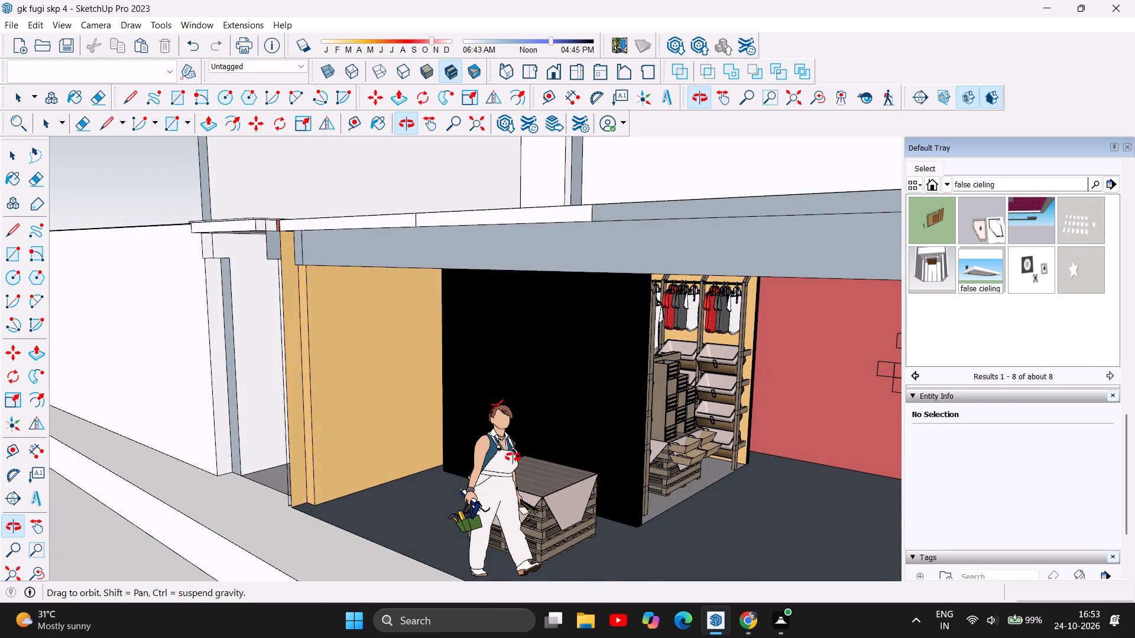
scroll(536, 425, down, 4)
drag(452, 362, 410, 396)
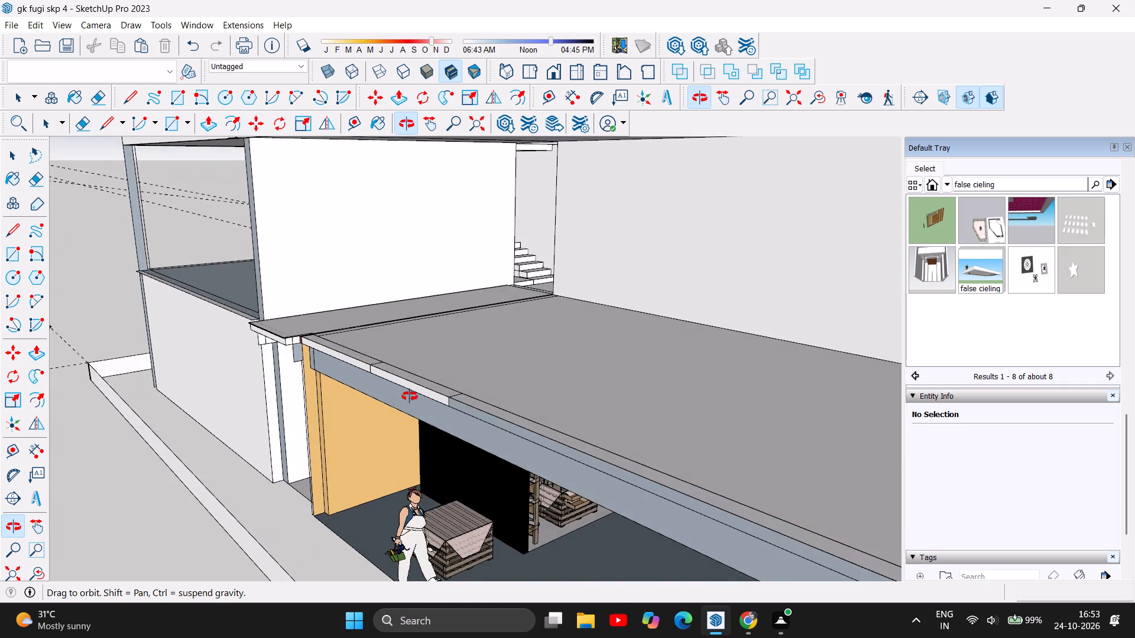
drag(410, 396, 361, 410)
scroll(452, 295, down, 4)
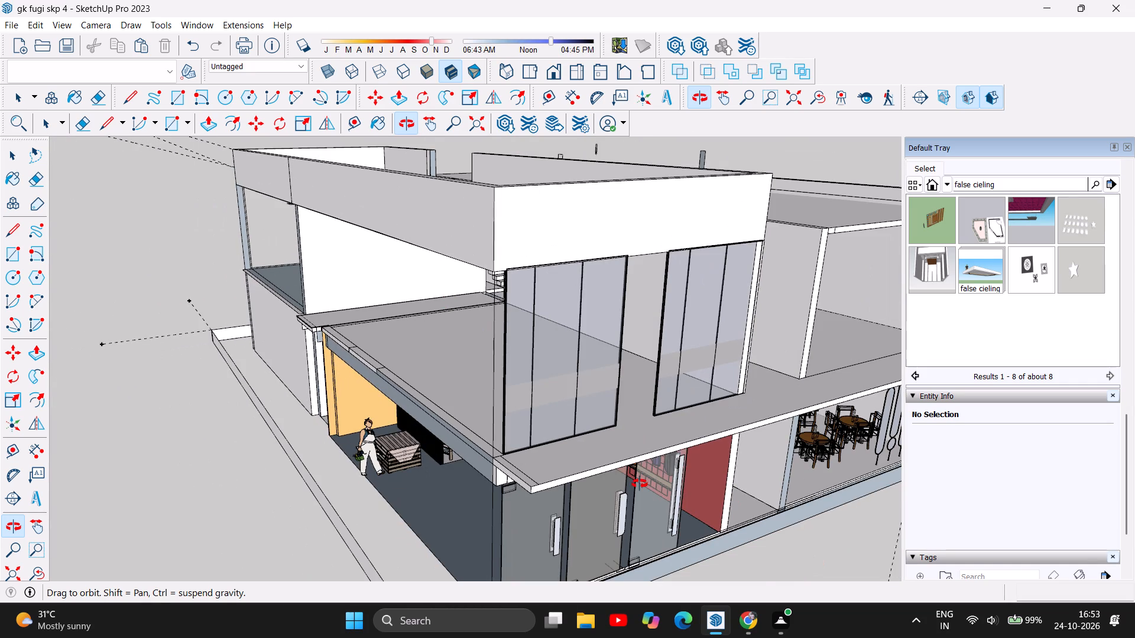
Save the model.
key(ctrl+s)
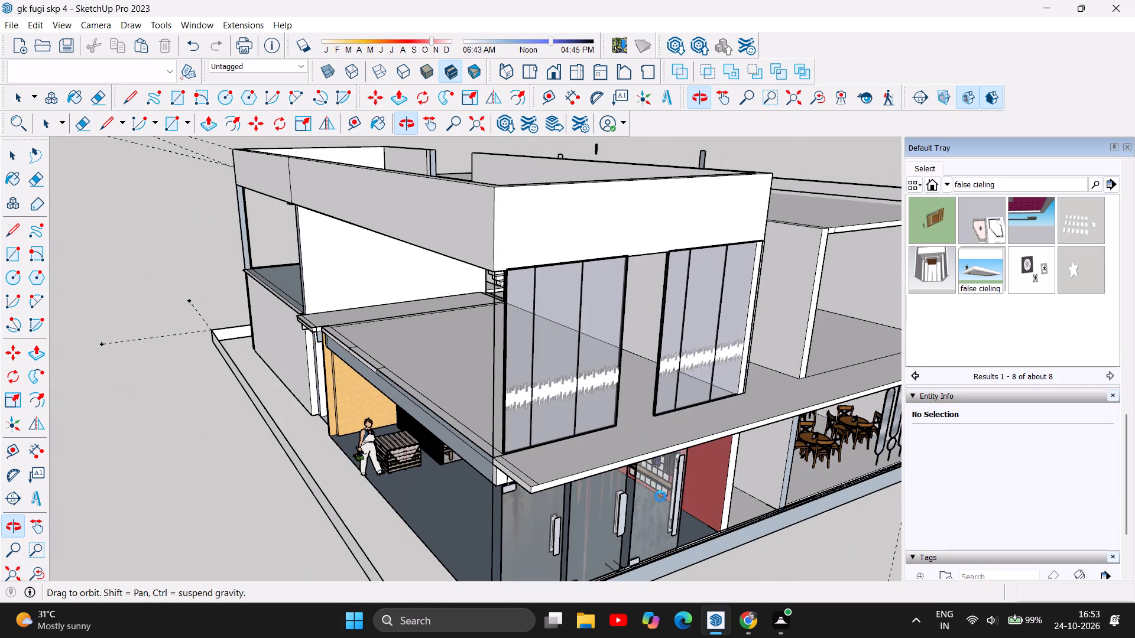
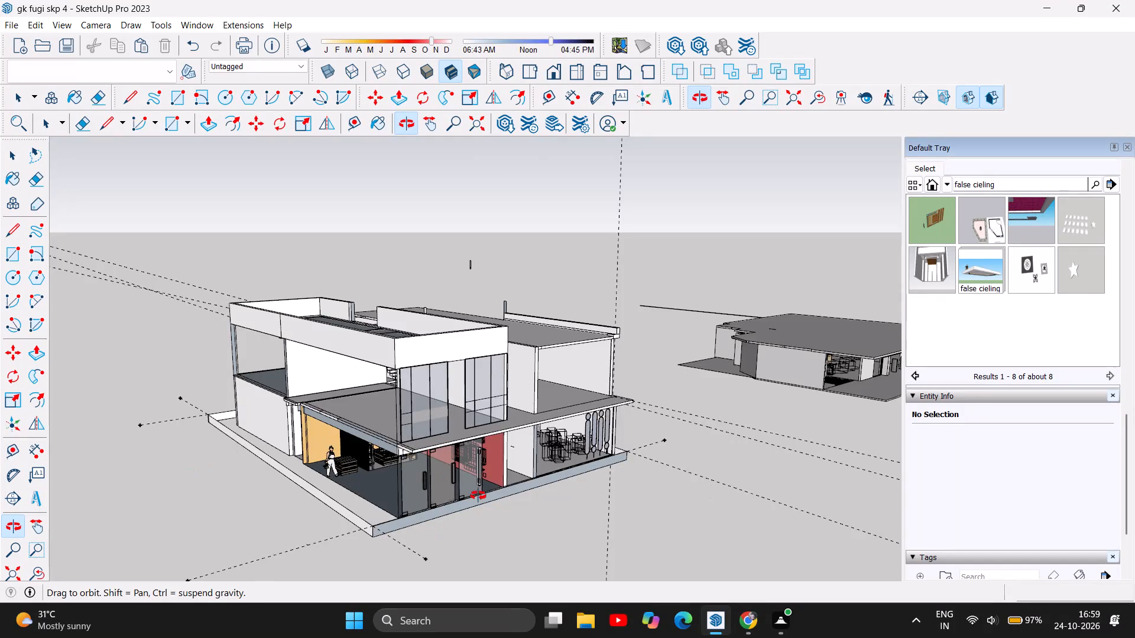
Examine the two-storey building's exterior from the front, both sides and above.
scroll(479, 497, up, 5)
drag(413, 513, 419, 481)
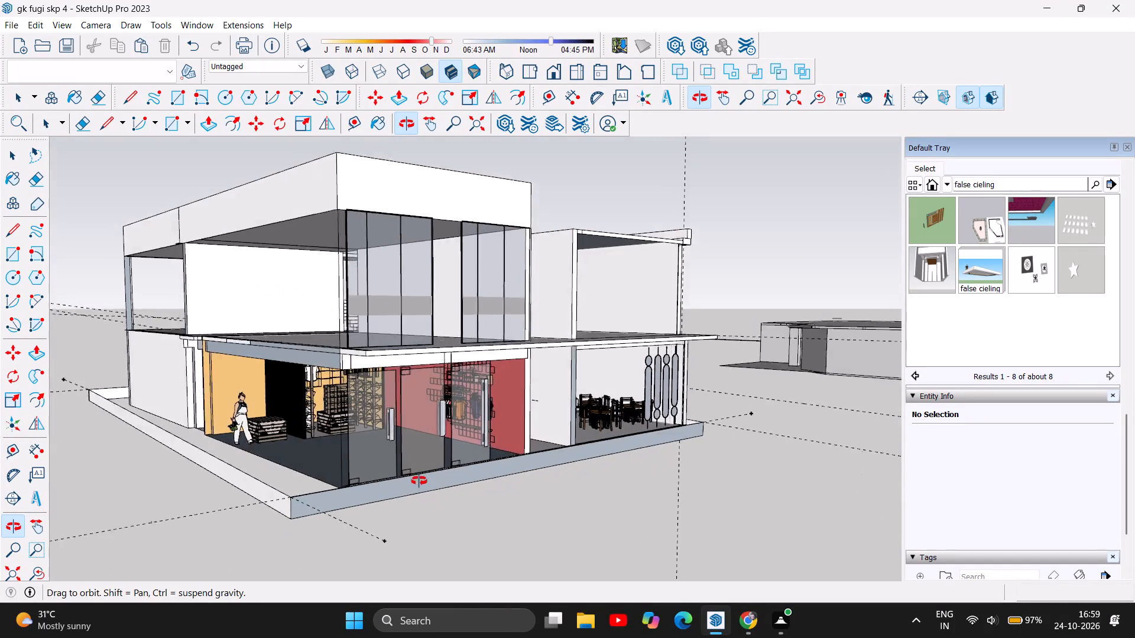
drag(419, 481, 269, 489)
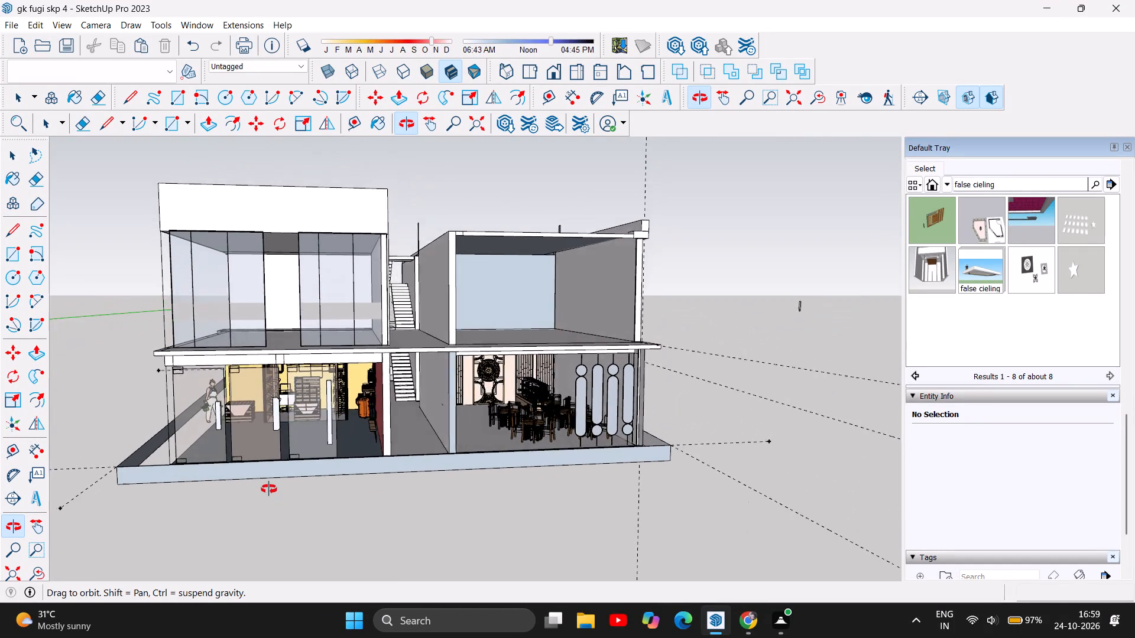
drag(269, 489, 57, 516)
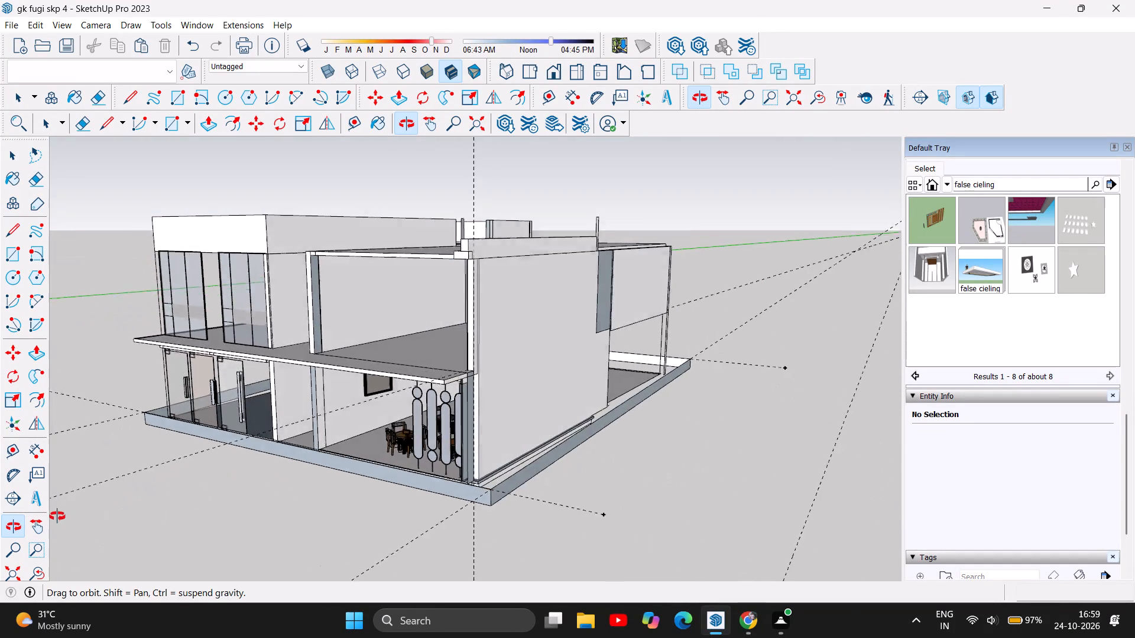
drag(57, 516, 388, 542)
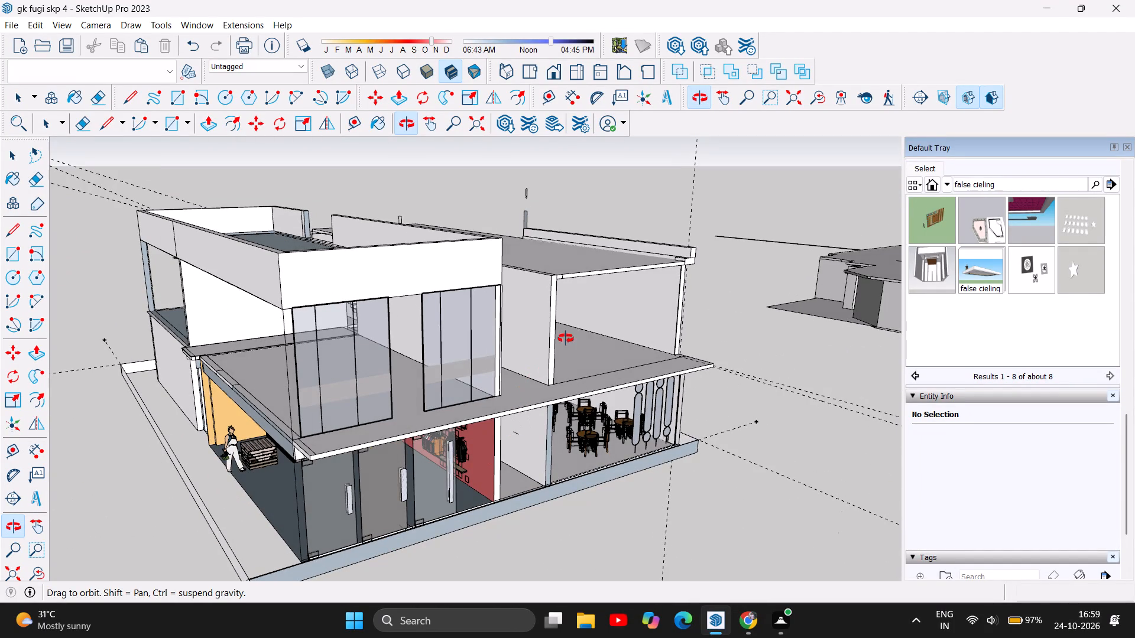
drag(406, 374, 576, 346)
drag(392, 408, 724, 381)
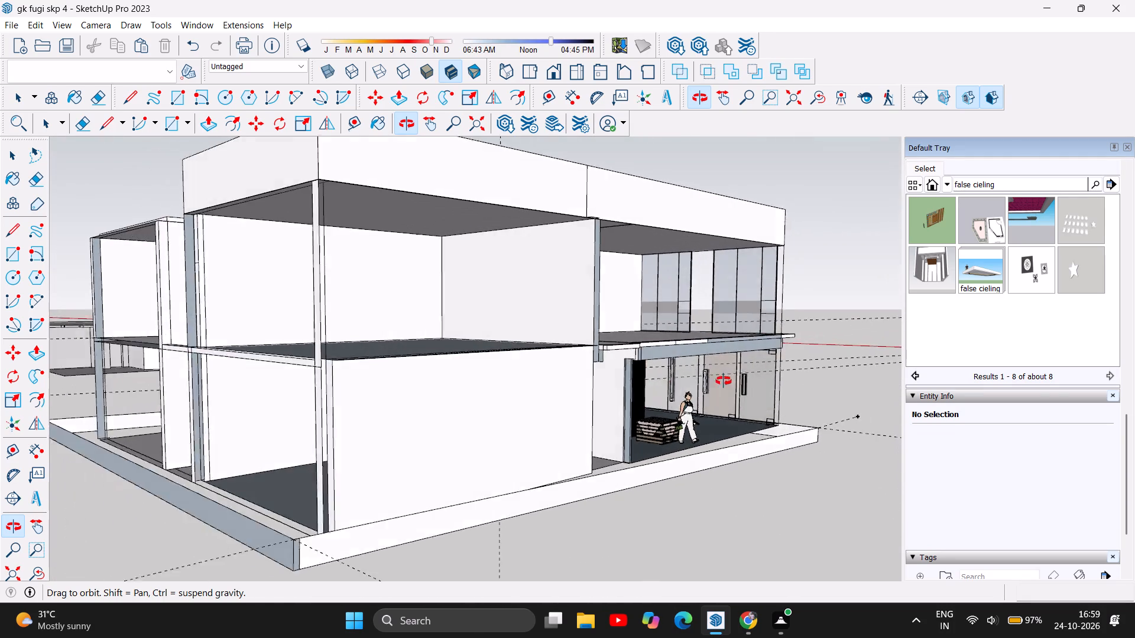
drag(724, 381, 467, 477)
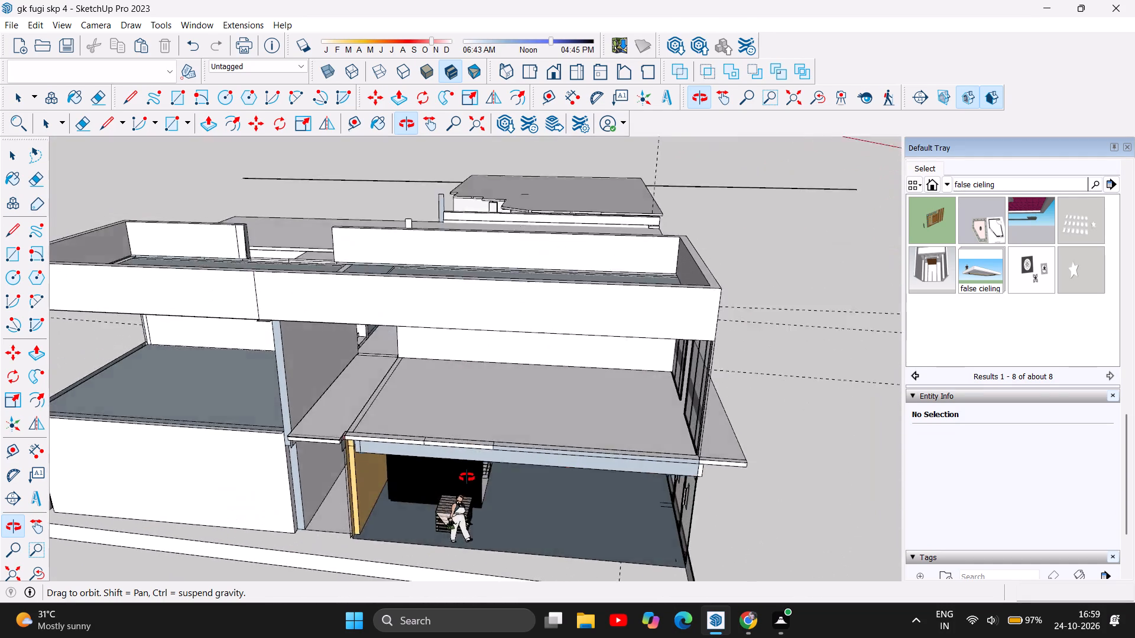
drag(467, 477, 487, 498)
click(487, 499)
Push/Pull the narrow strip along the open outer edge of the upper-floor slab up about 5' 9 11/16" as a wall.
drag(167, 450, 533, 411)
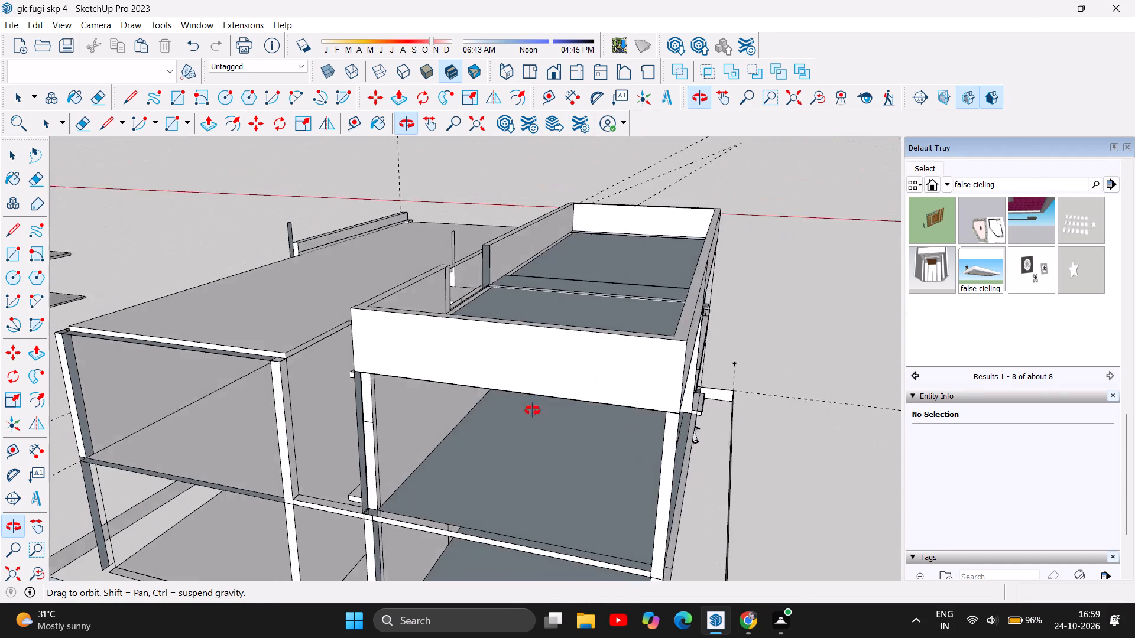
drag(533, 411, 534, 409)
scroll(685, 544, up, 6)
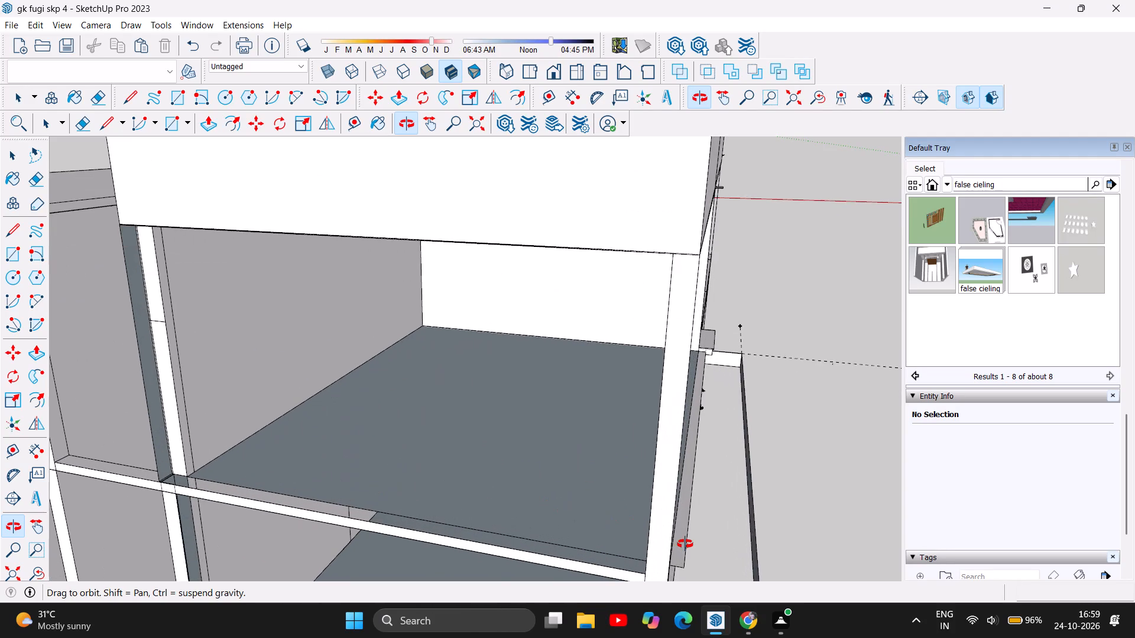
scroll(686, 544, up, 5)
scroll(650, 503, up, 5)
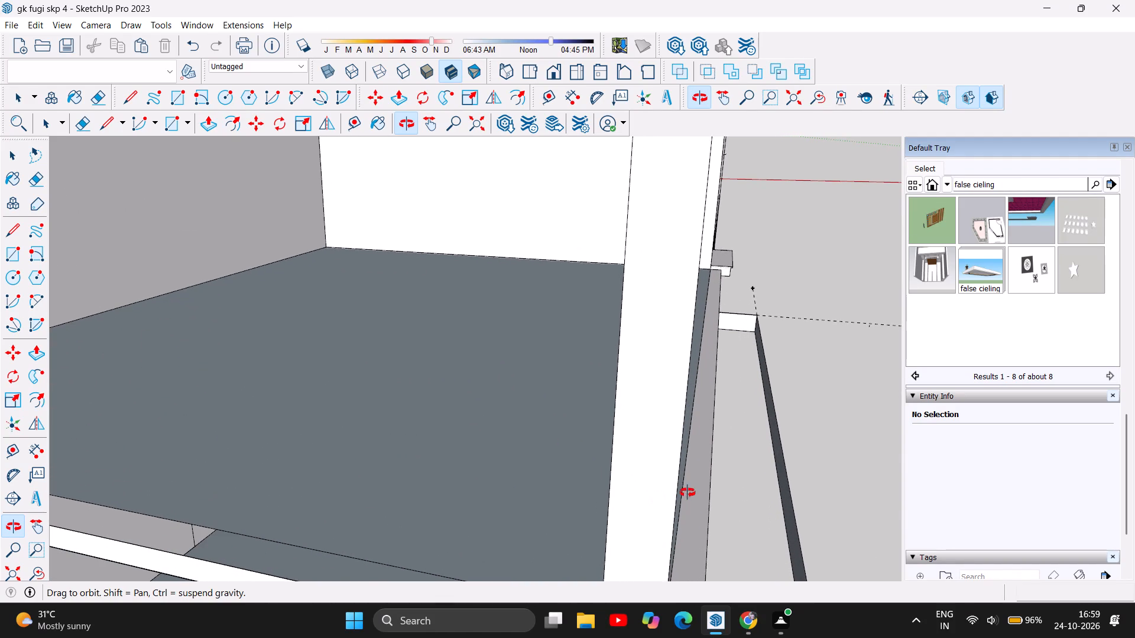
scroll(663, 436, down, 4)
drag(664, 434, 602, 441)
scroll(703, 434, up, 1)
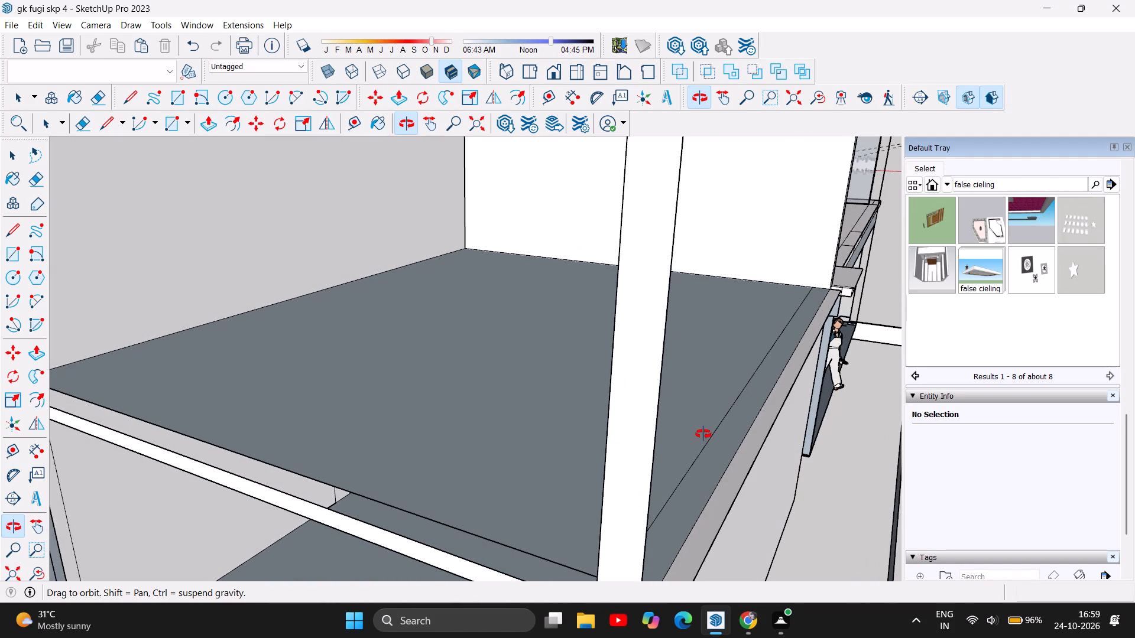
scroll(703, 434, up, 1)
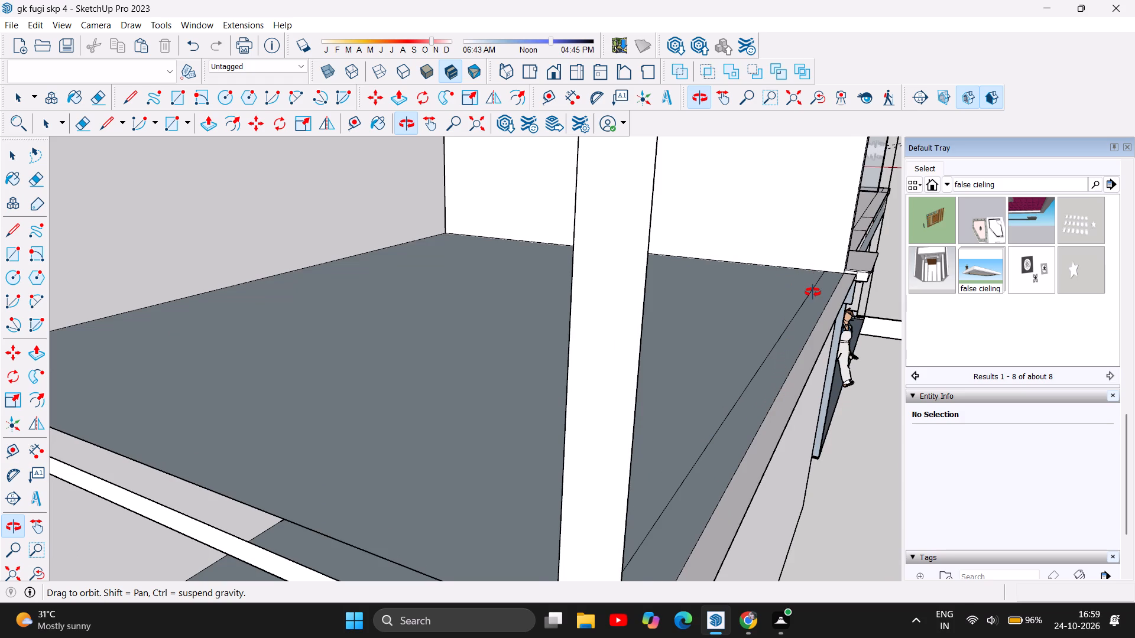
scroll(813, 294, up, 4)
scroll(821, 311, down, 3)
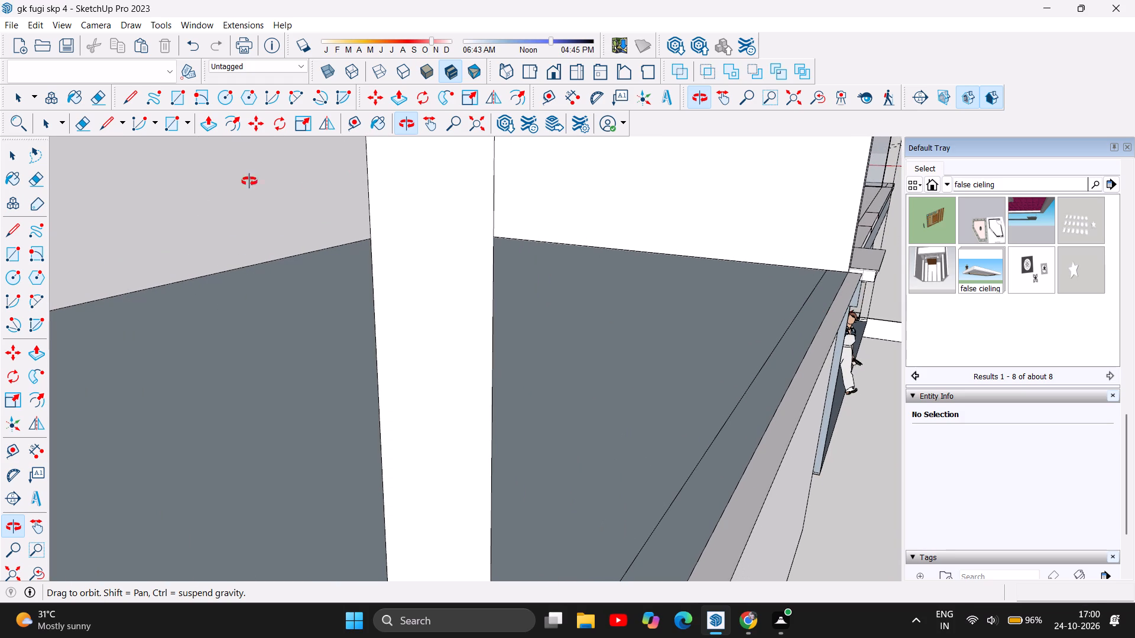
click(211, 125)
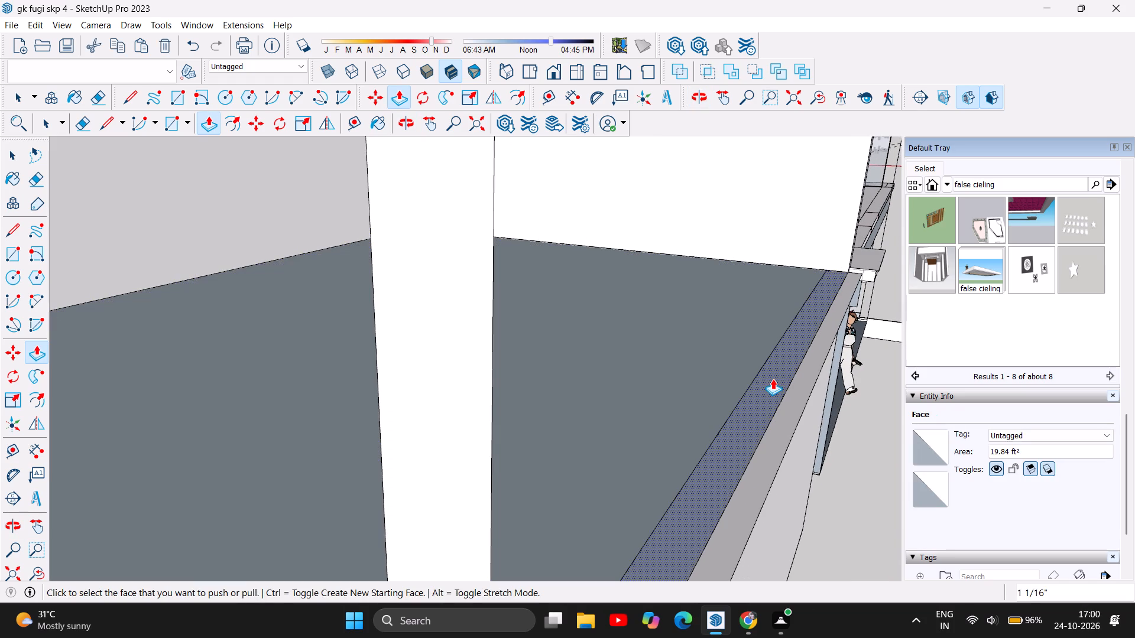
drag(773, 379, 800, 232)
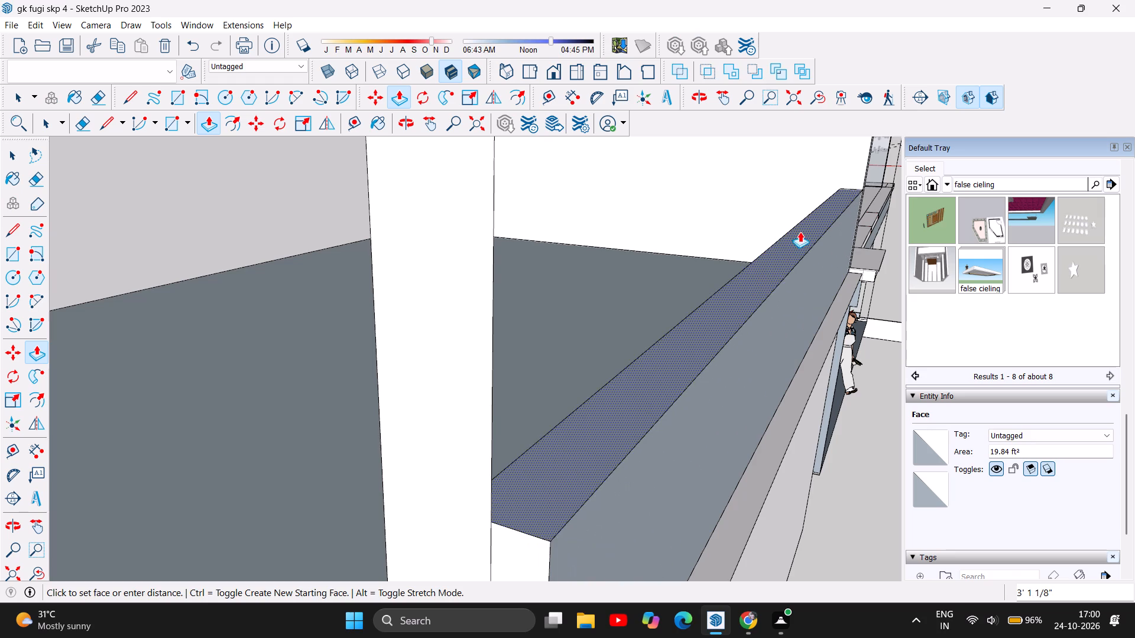
drag(800, 232, 800, 116)
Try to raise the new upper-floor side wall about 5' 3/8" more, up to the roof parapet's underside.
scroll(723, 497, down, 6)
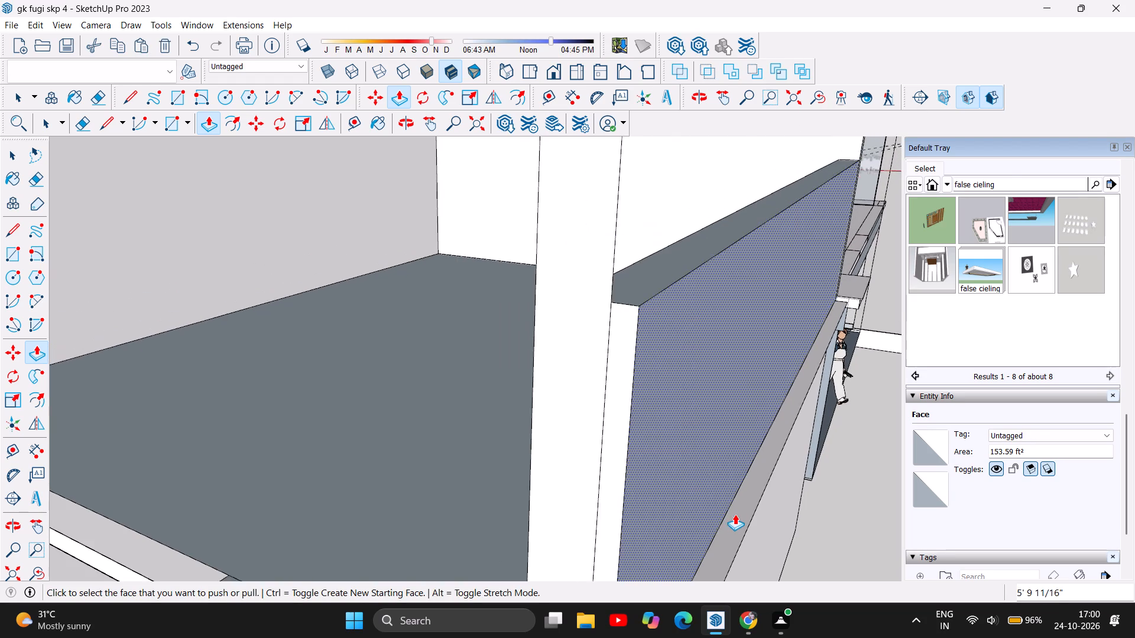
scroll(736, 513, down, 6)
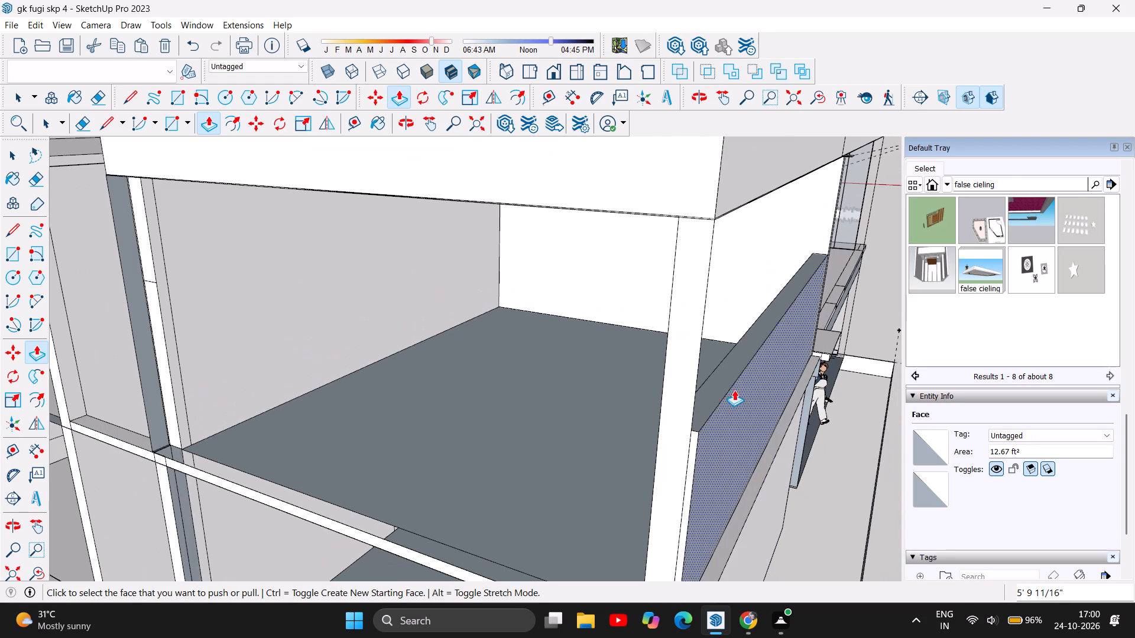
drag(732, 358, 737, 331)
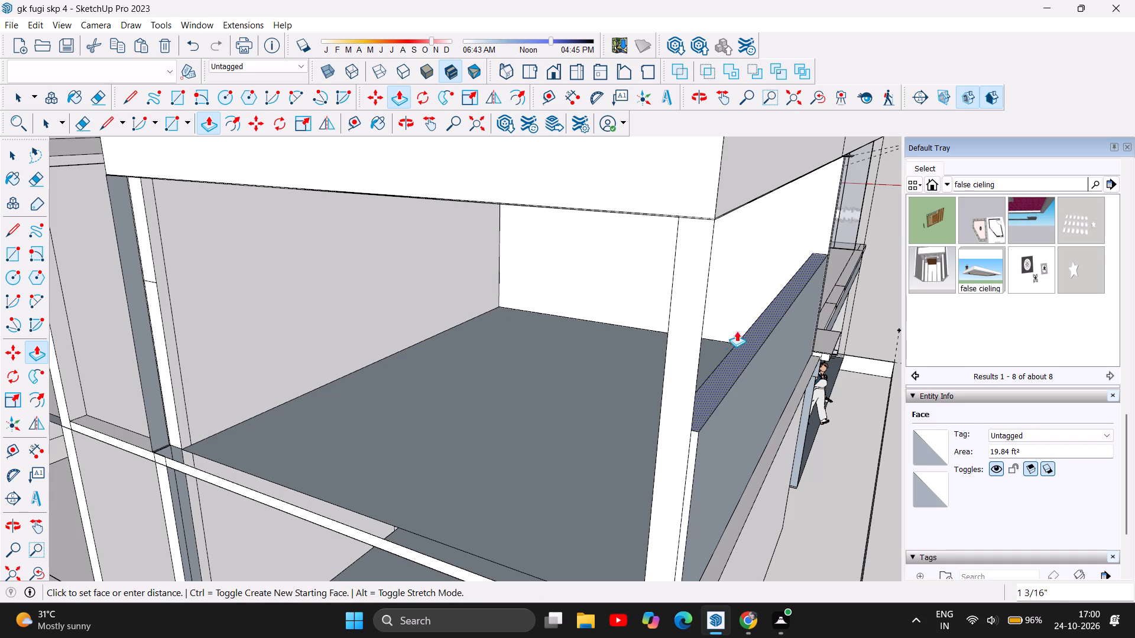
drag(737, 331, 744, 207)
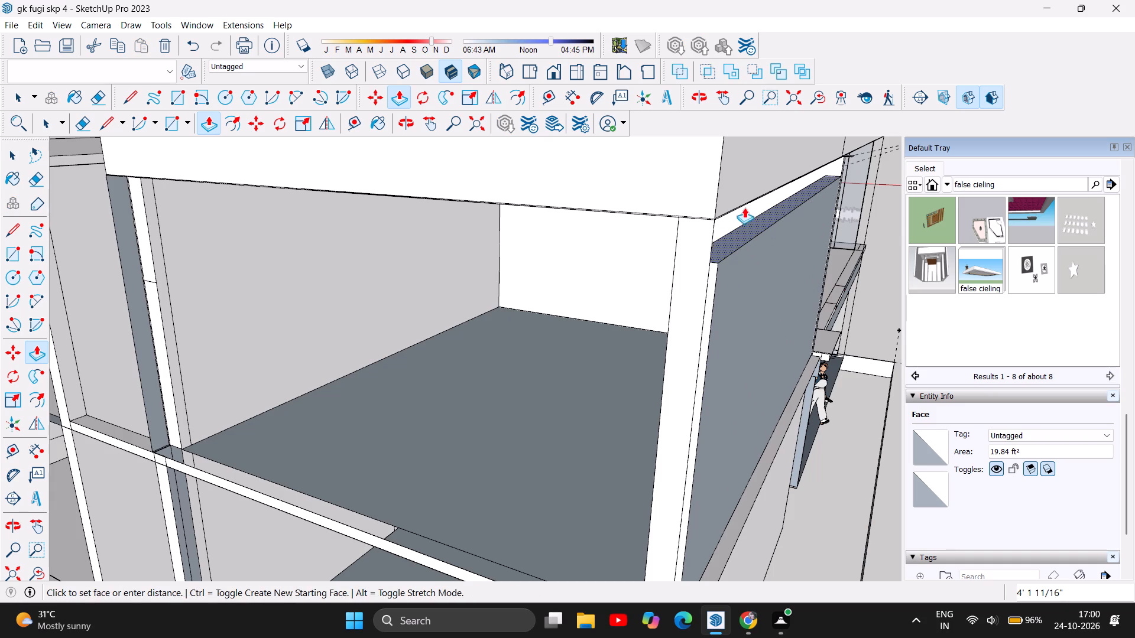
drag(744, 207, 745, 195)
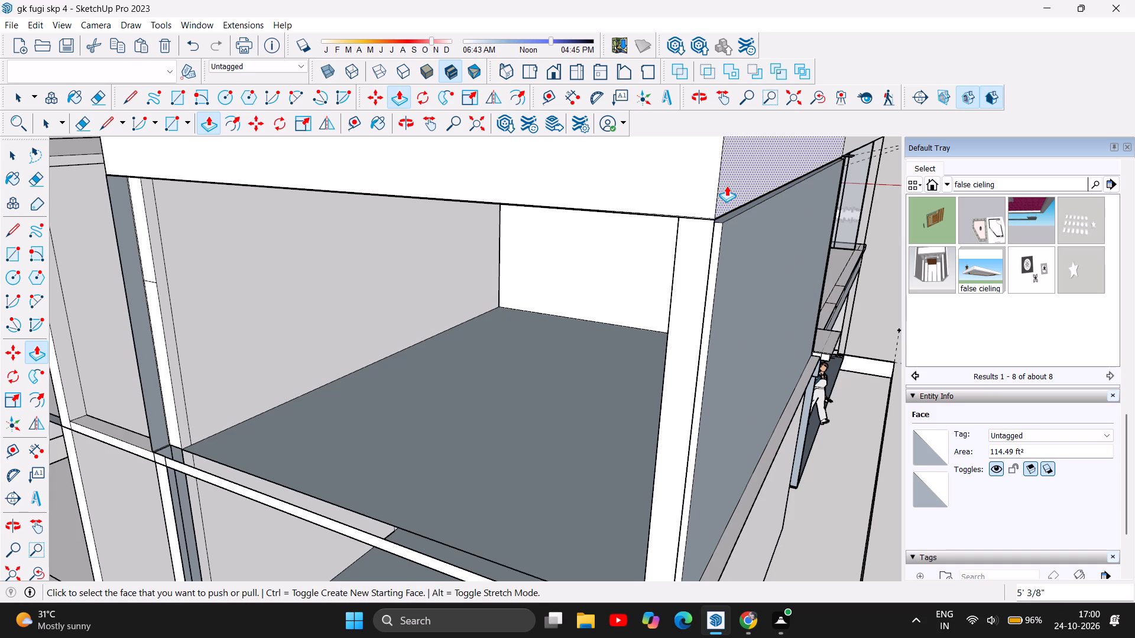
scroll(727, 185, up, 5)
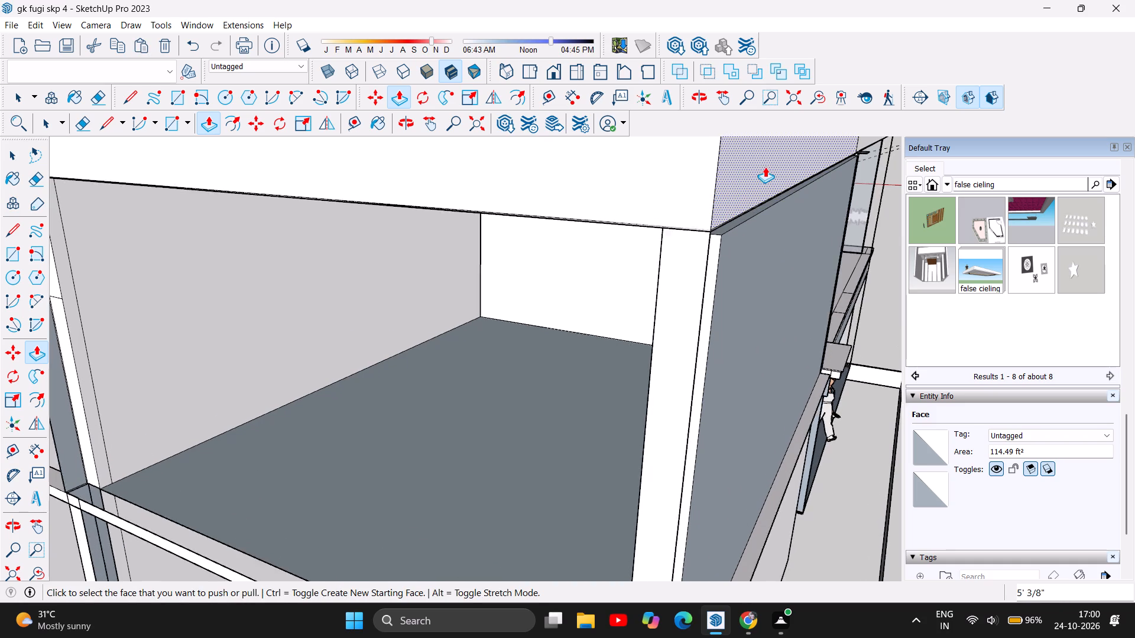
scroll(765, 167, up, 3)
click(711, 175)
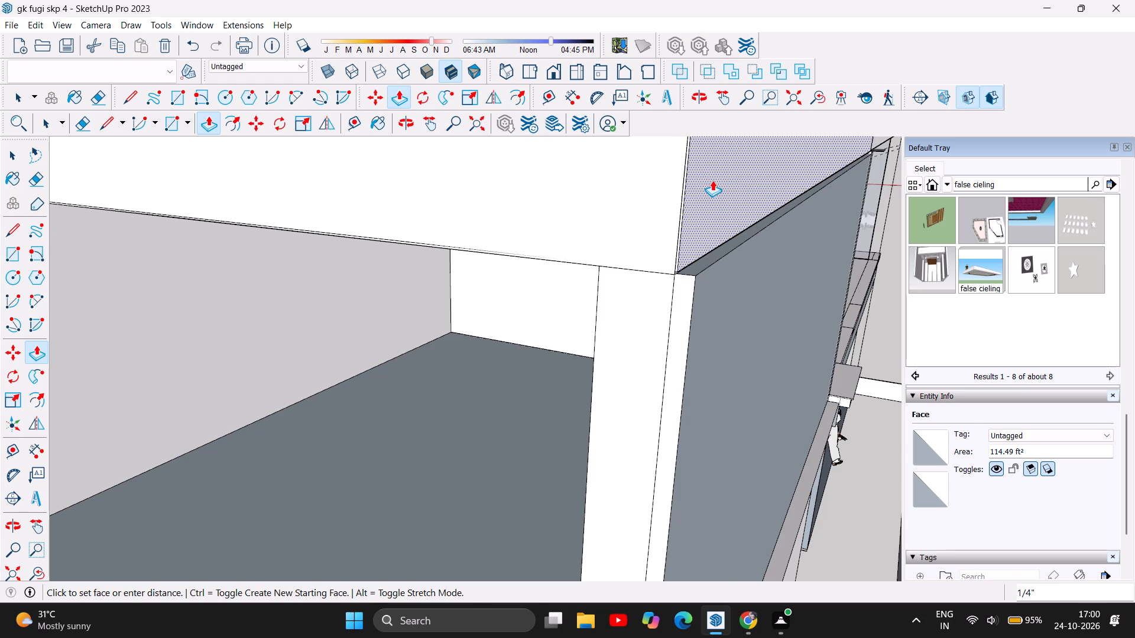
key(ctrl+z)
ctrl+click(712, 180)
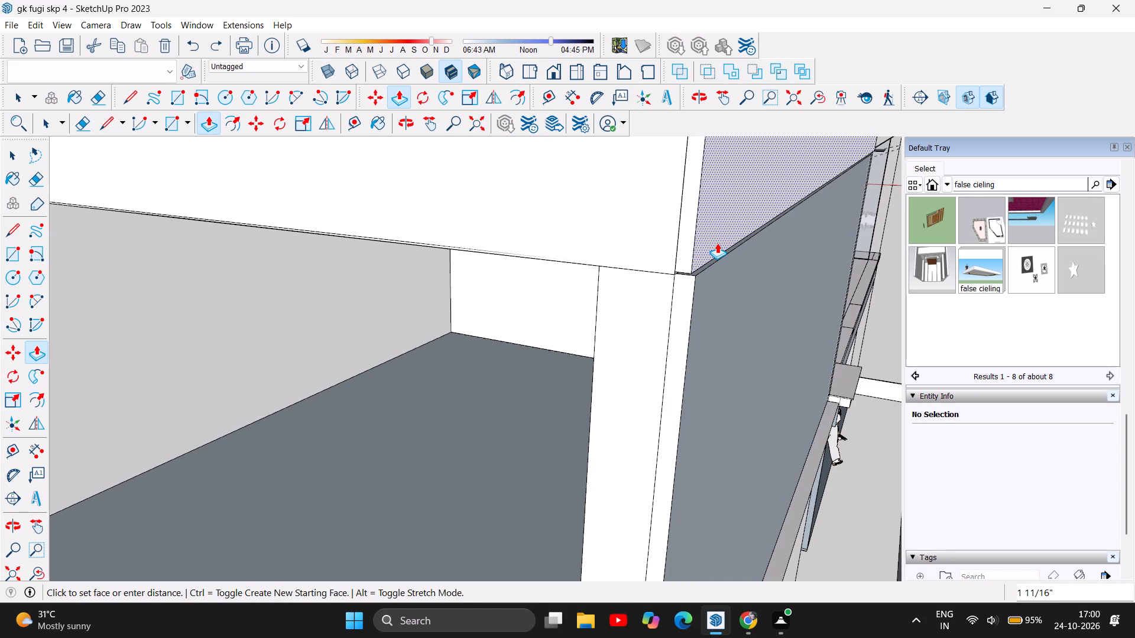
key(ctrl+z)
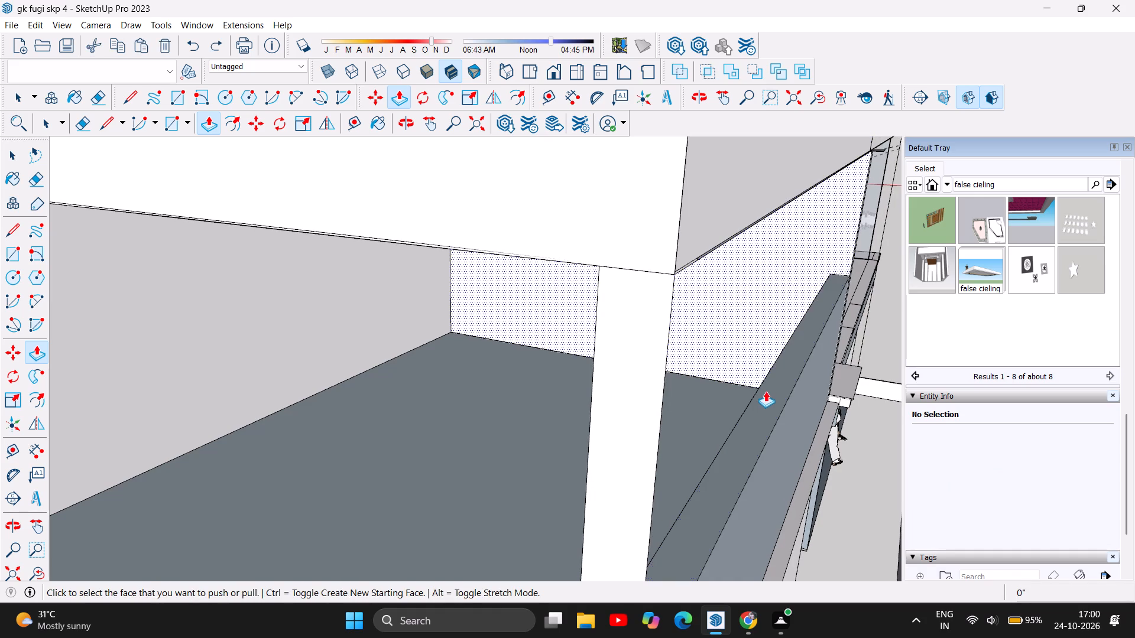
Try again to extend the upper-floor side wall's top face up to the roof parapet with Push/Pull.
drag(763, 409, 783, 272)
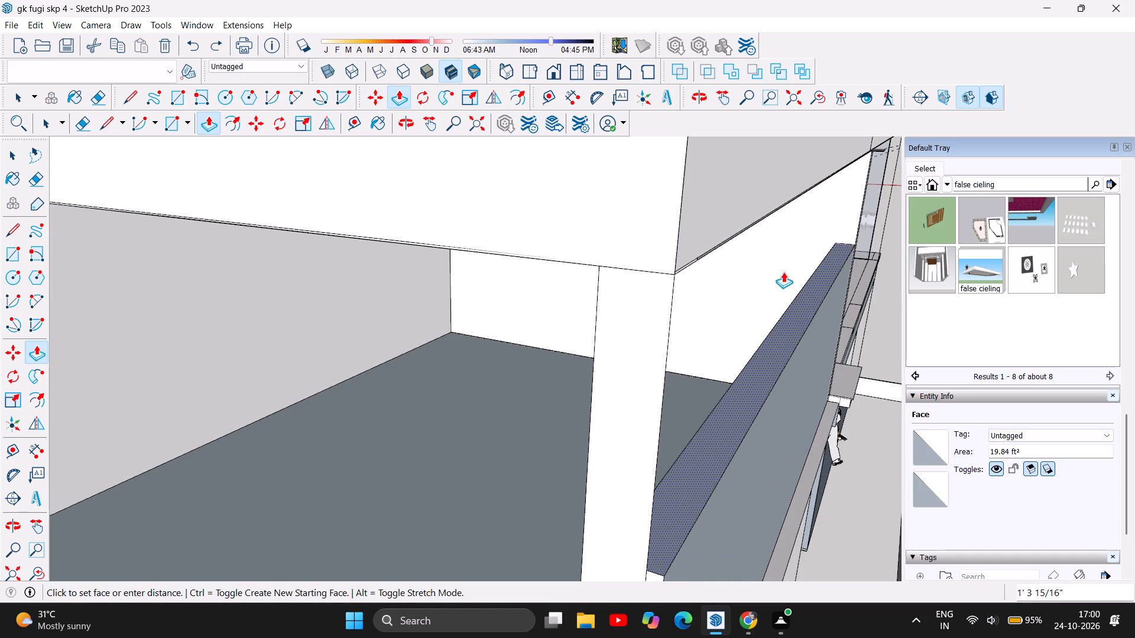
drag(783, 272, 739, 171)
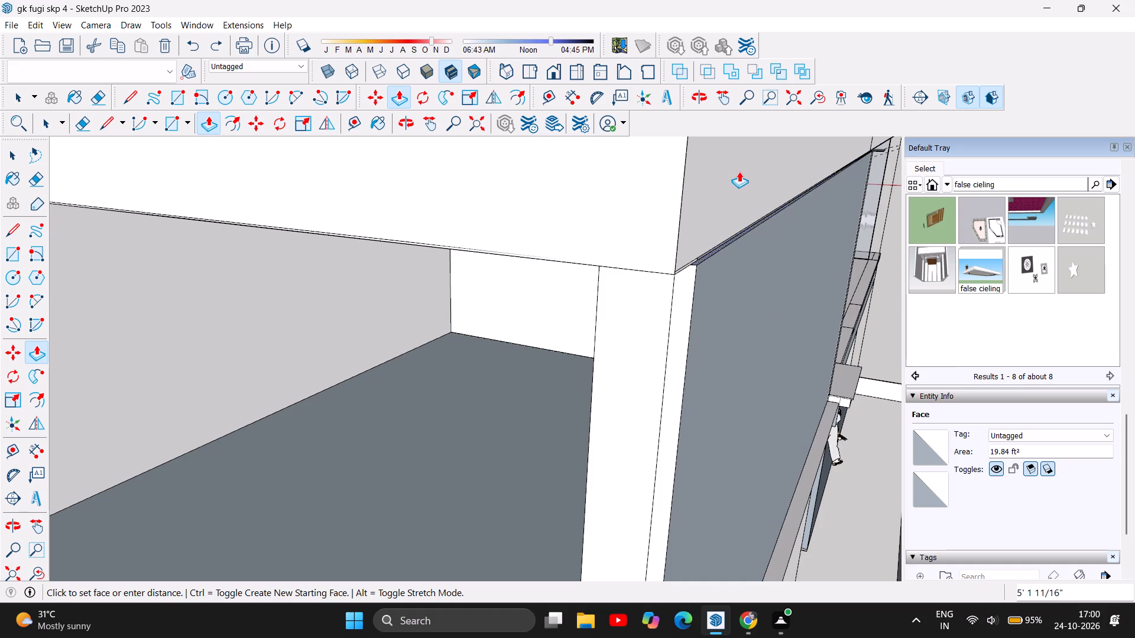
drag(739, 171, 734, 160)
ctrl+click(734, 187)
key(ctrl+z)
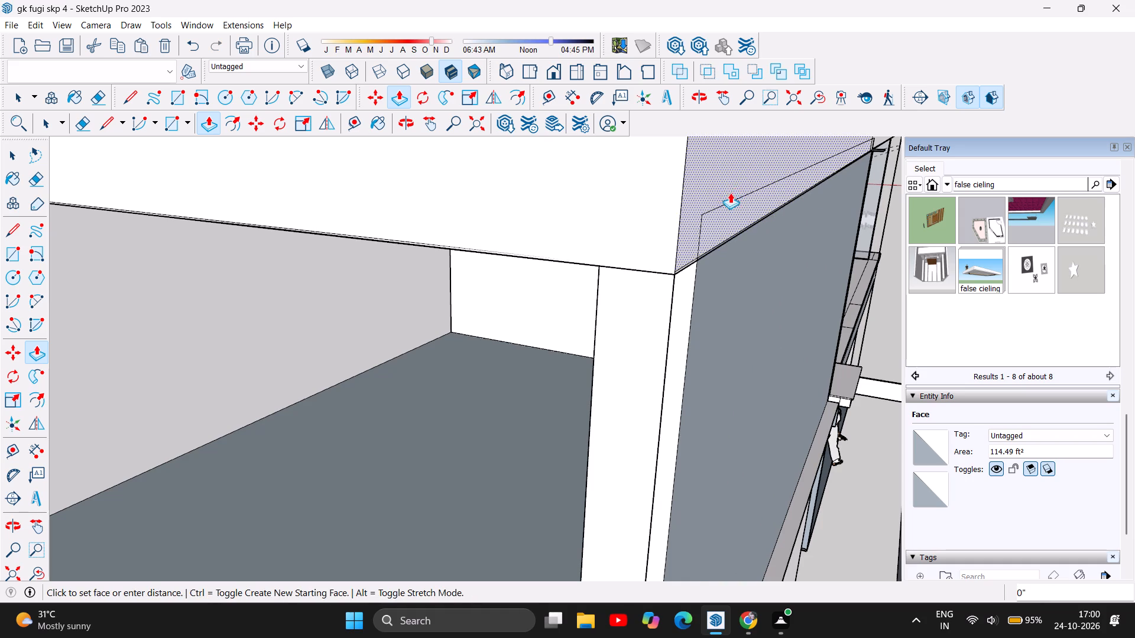
Thin the upper-floor side wall by pushing its room-side face outward about 2 1/16".
scroll(834, 321, down, 10)
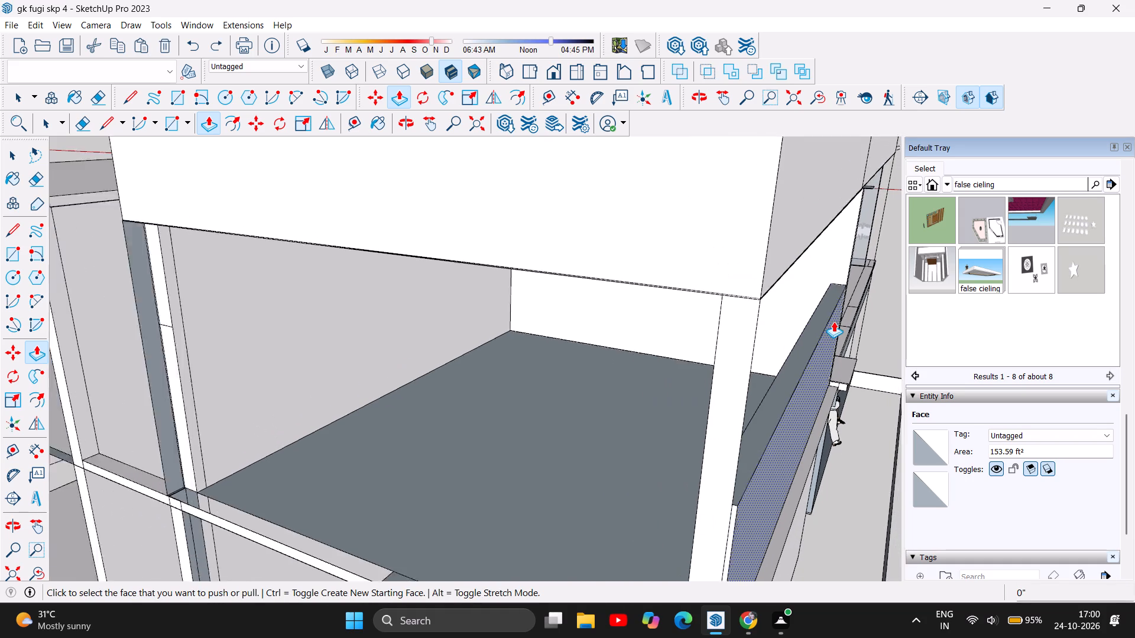
scroll(834, 321, down, 1)
double_click(408, 122)
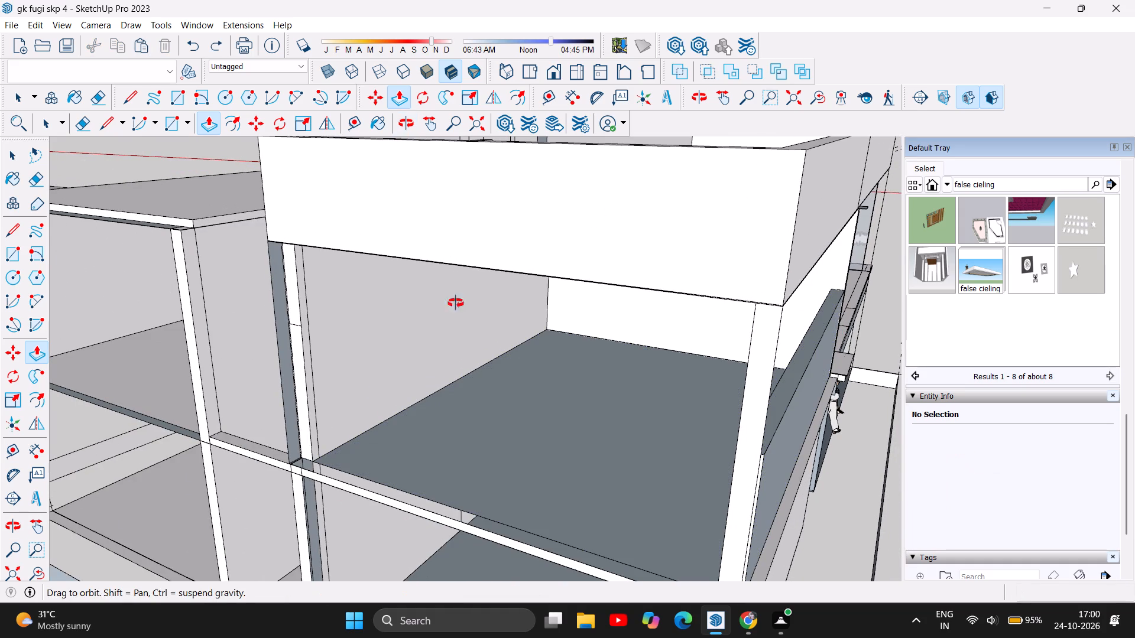
drag(452, 318, 469, 325)
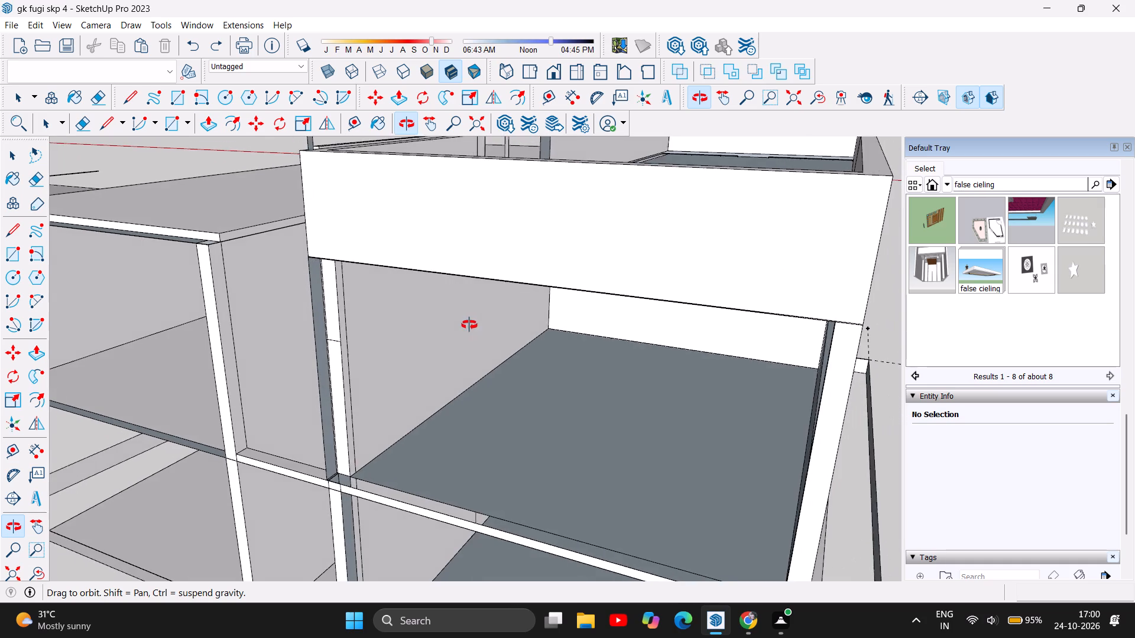
drag(469, 325, 543, 326)
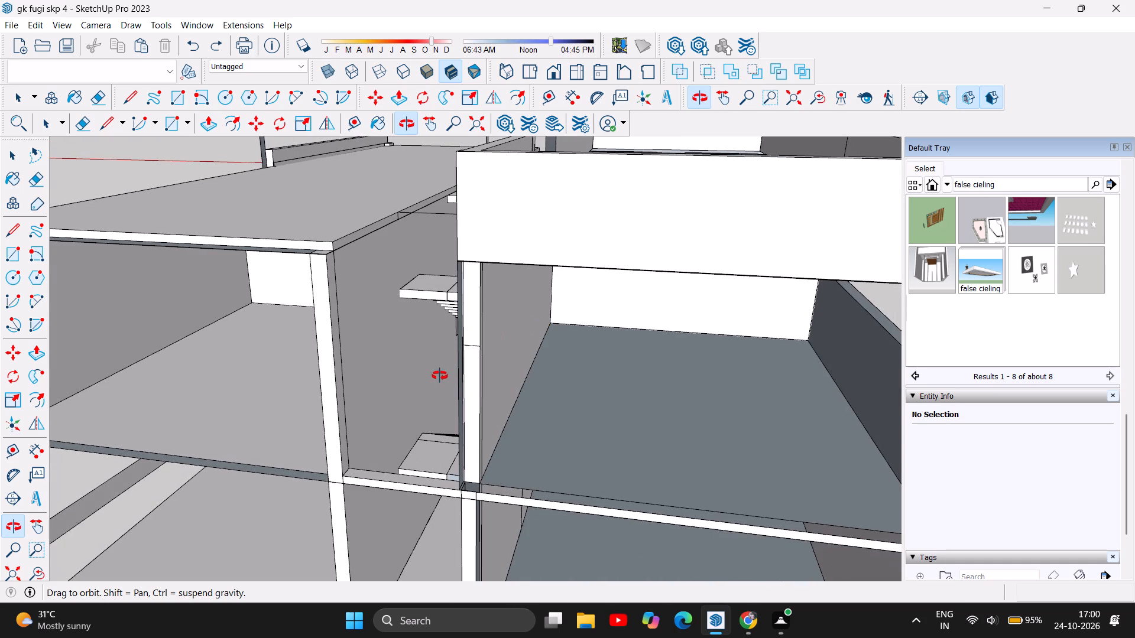
scroll(434, 375, down, 10)
scroll(683, 391, up, 5)
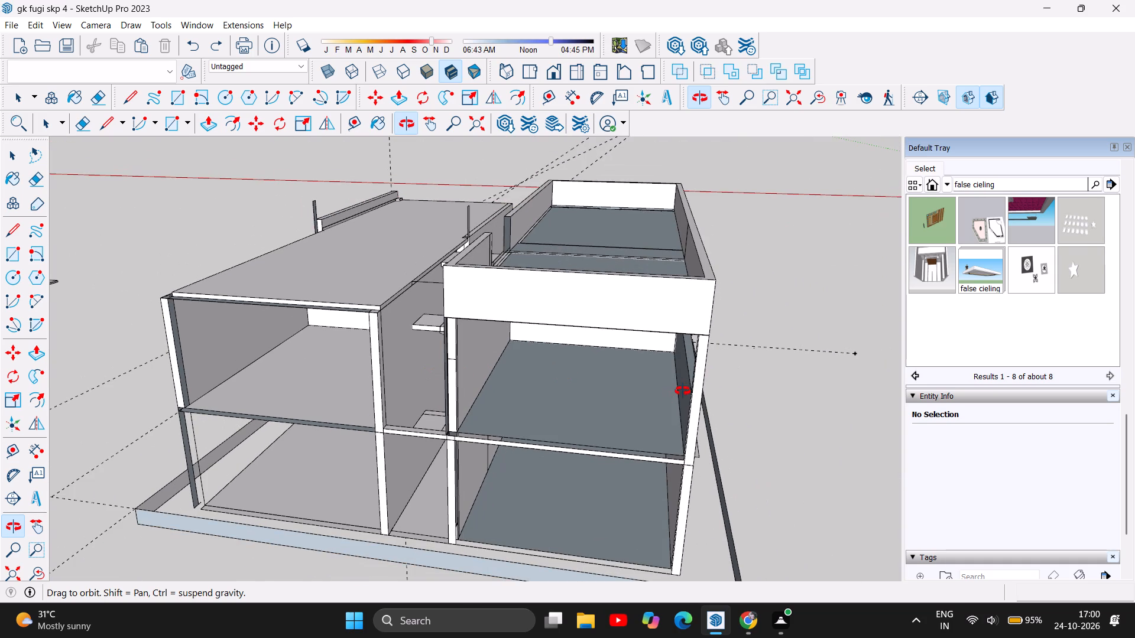
scroll(683, 391, up, 16)
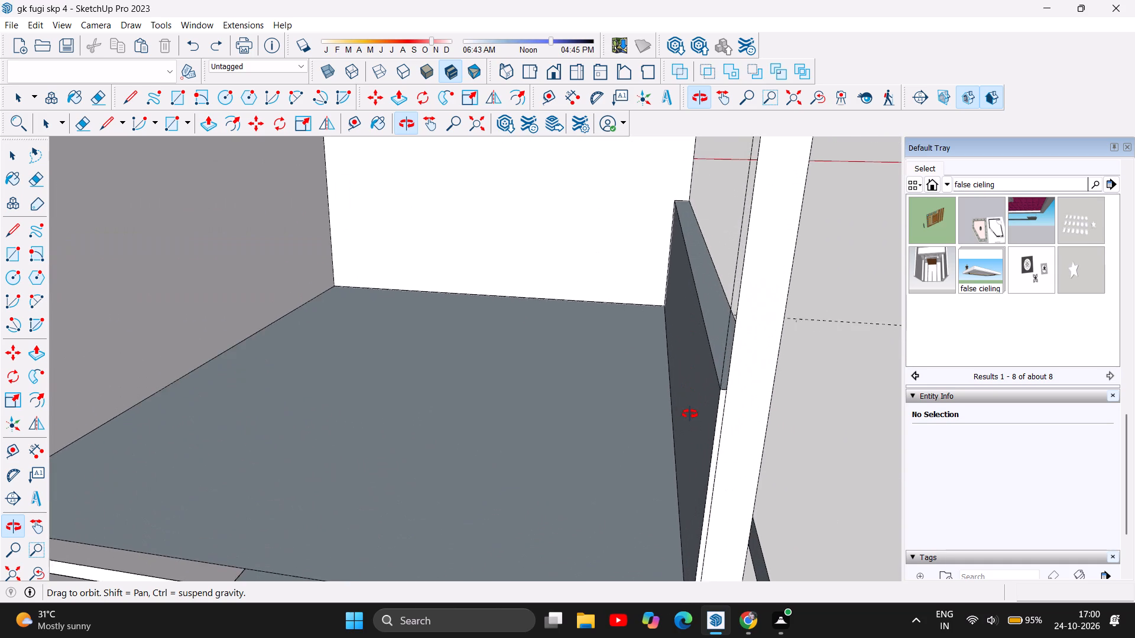
scroll(690, 414, up, 6)
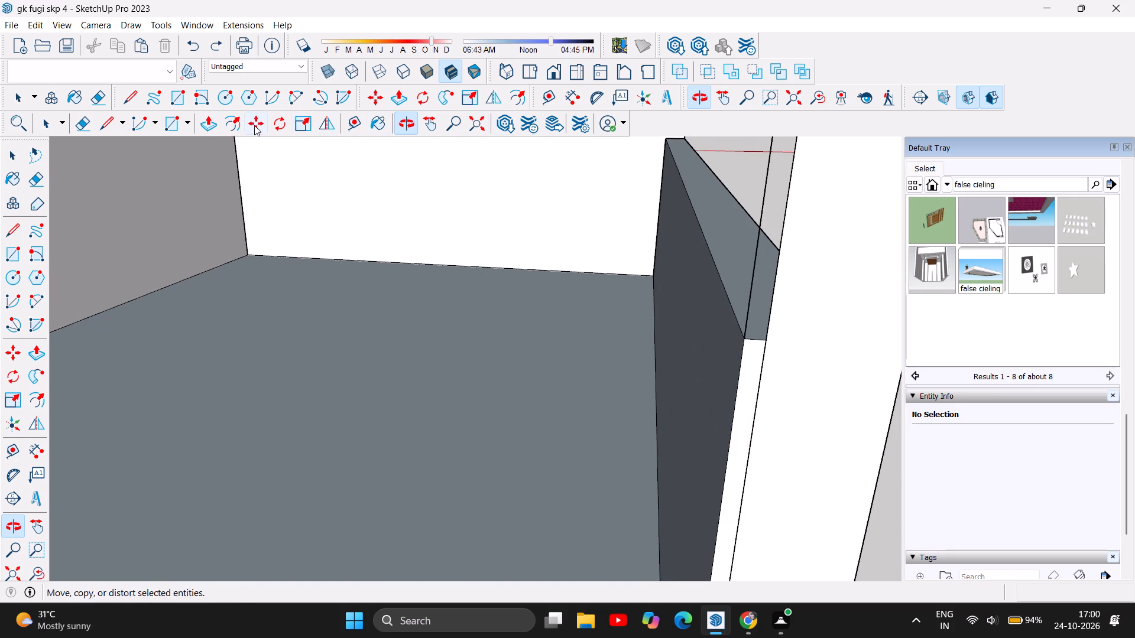
click(204, 123)
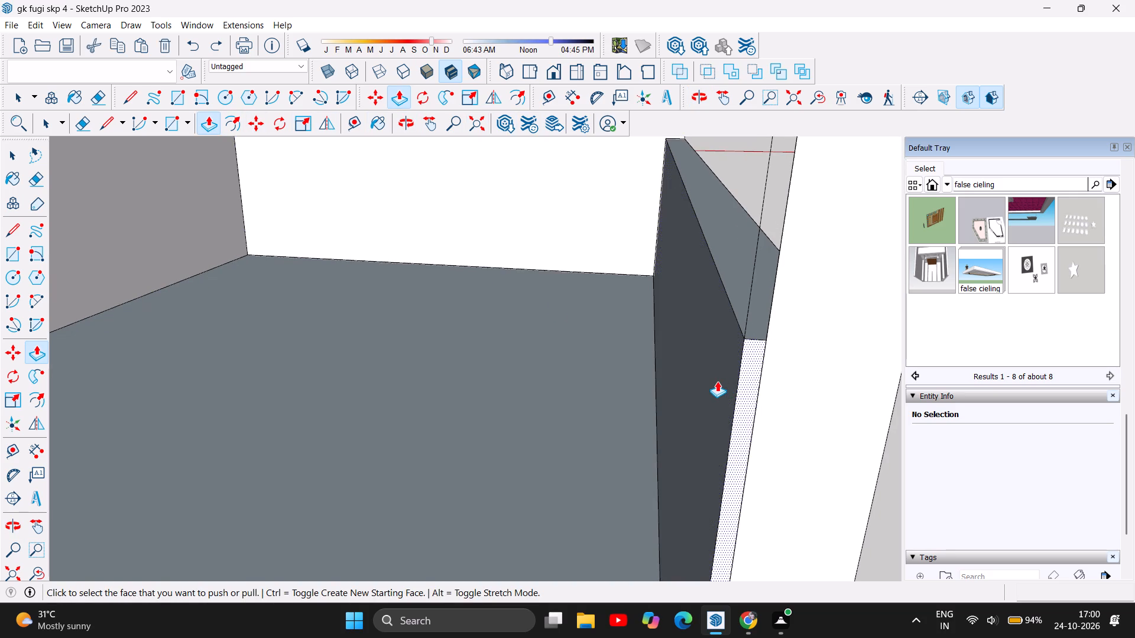
drag(717, 381, 738, 377)
scroll(614, 421, down, 5)
scroll(540, 431, down, 5)
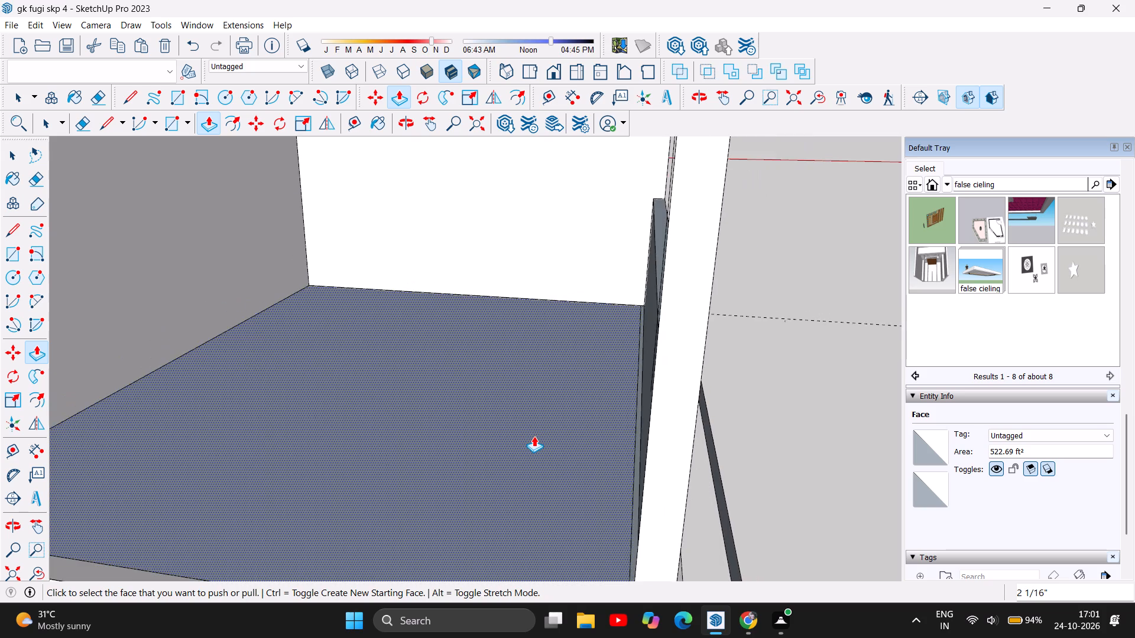
Examine the new upper-floor side wall where it meets the corner column, slab edge and roof parapet, from the front and from outside.
scroll(533, 437, up, 1)
scroll(515, 434, down, 11)
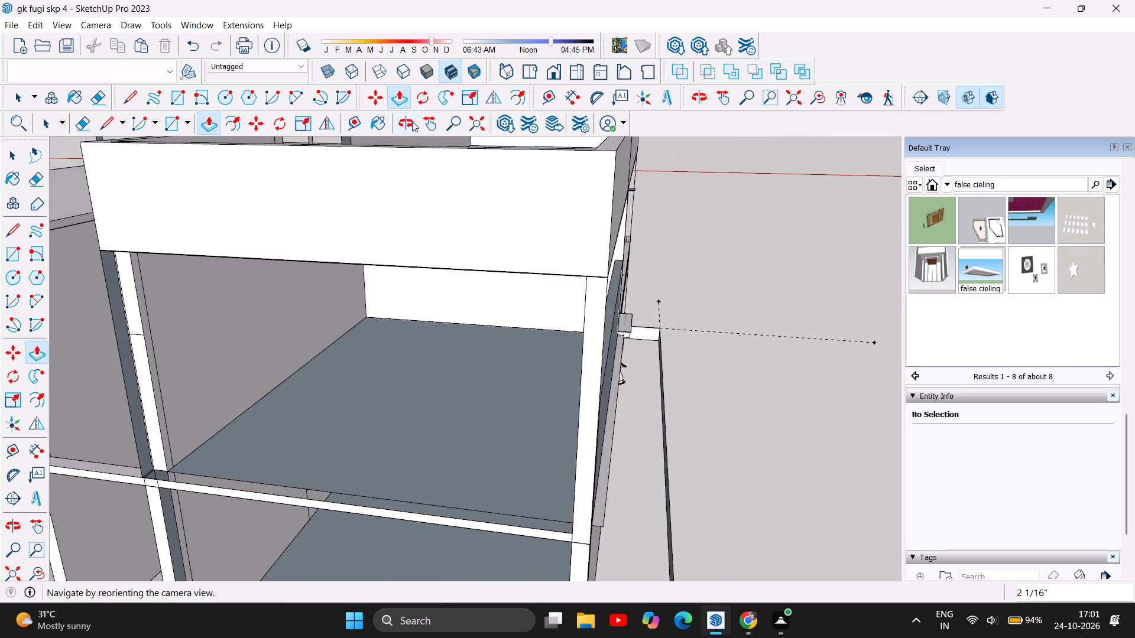
double_click(411, 121)
drag(627, 340, 586, 344)
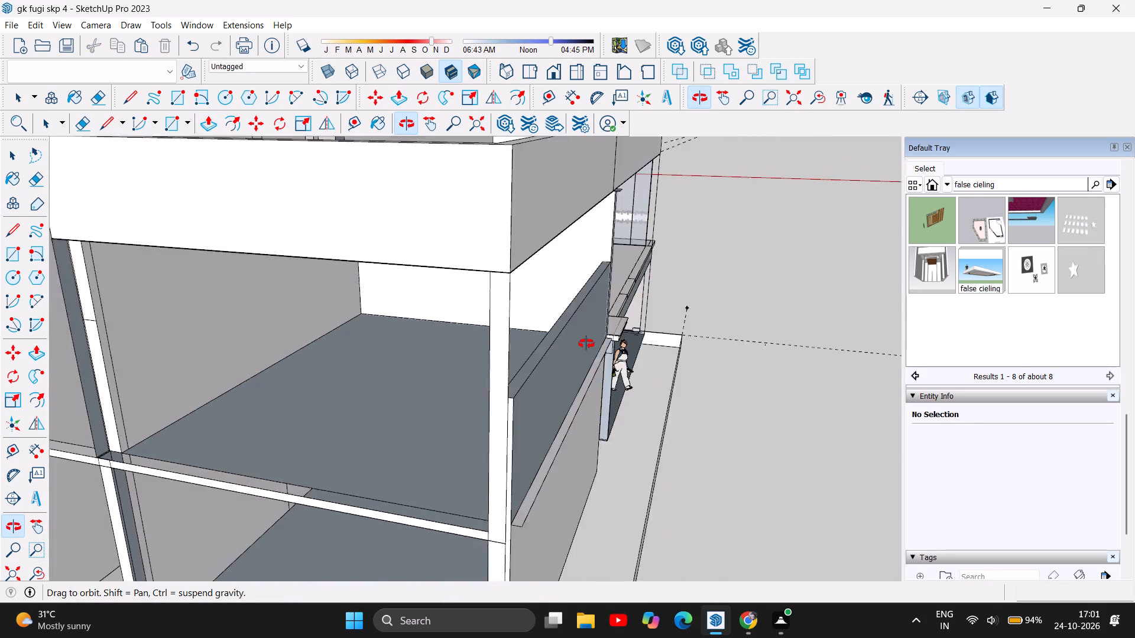
drag(586, 344, 589, 363)
scroll(464, 461, up, 4)
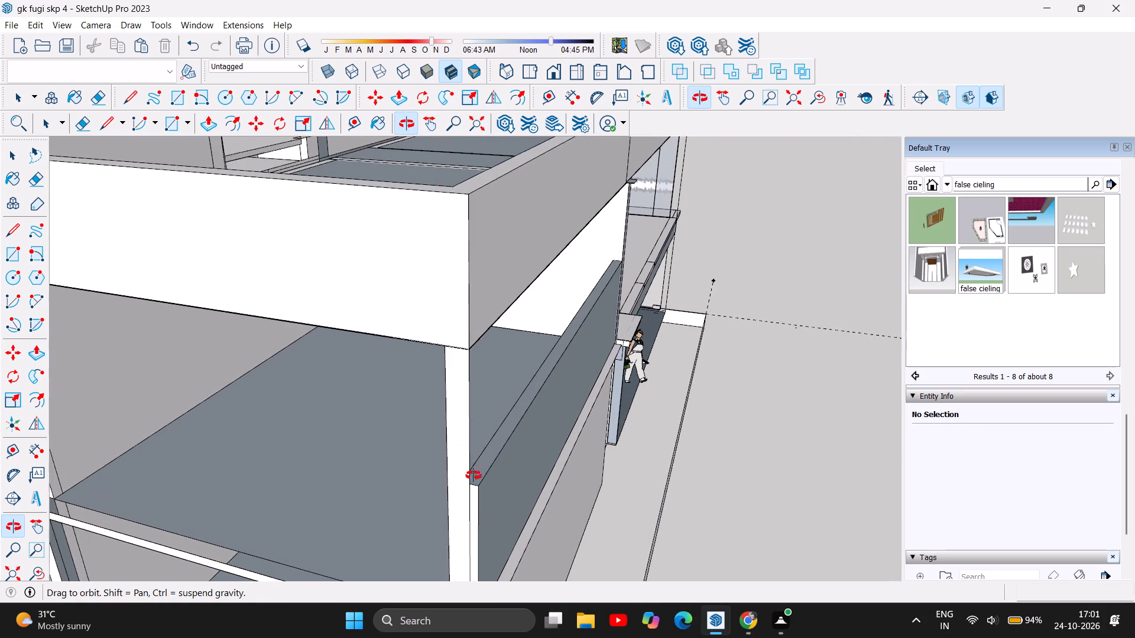
scroll(457, 548, up, 3)
drag(461, 532, 482, 526)
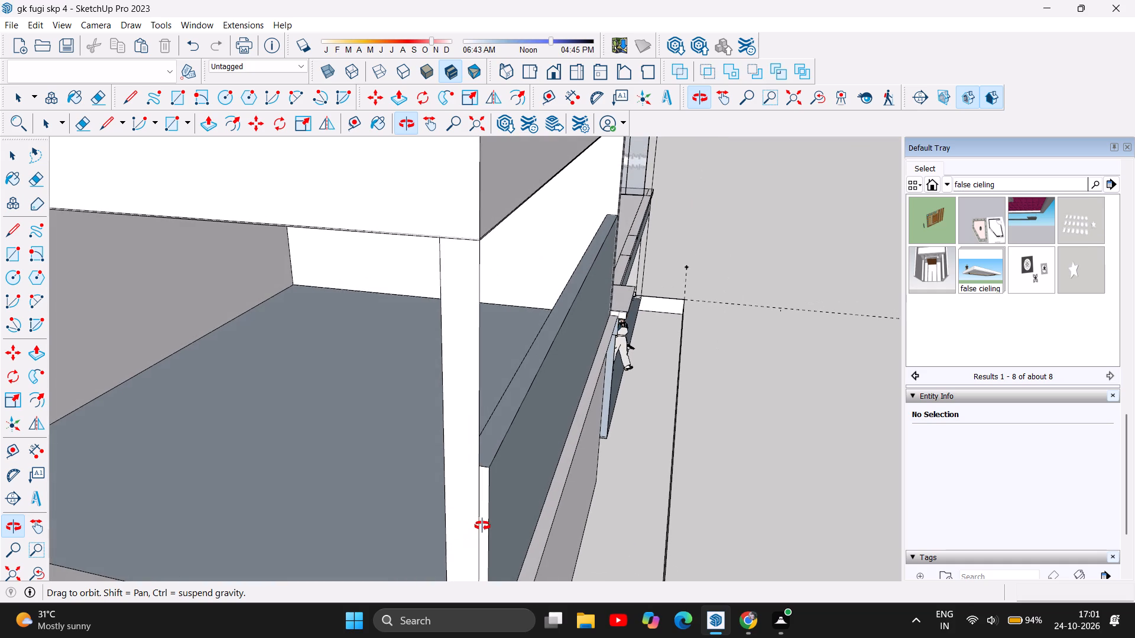
drag(482, 526, 551, 516)
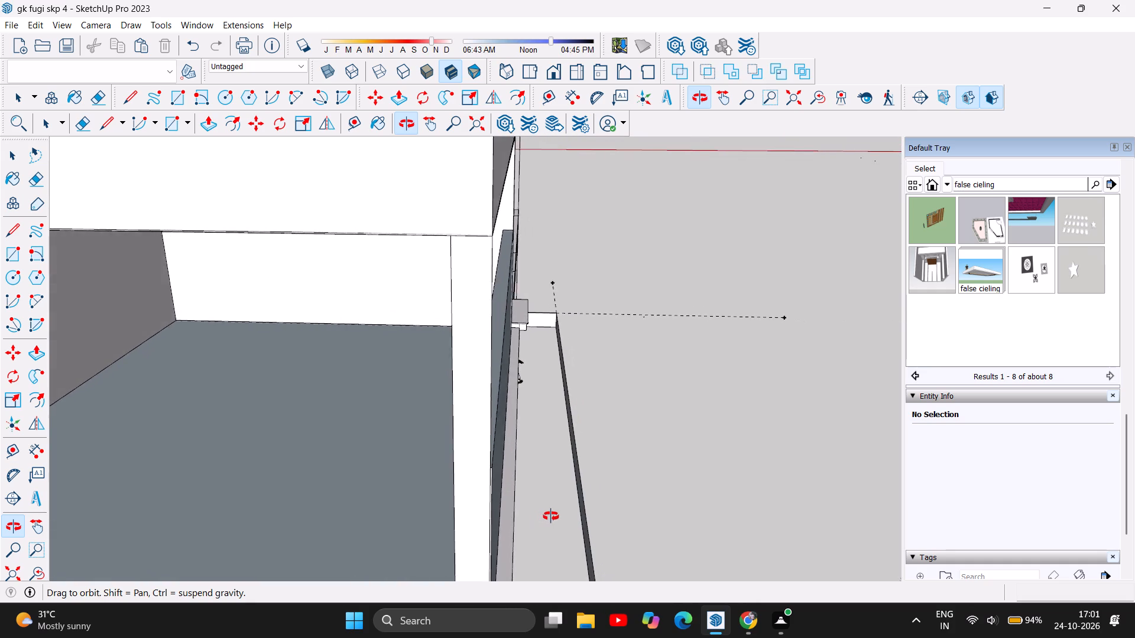
drag(551, 516, 528, 518)
scroll(517, 362, up, 1)
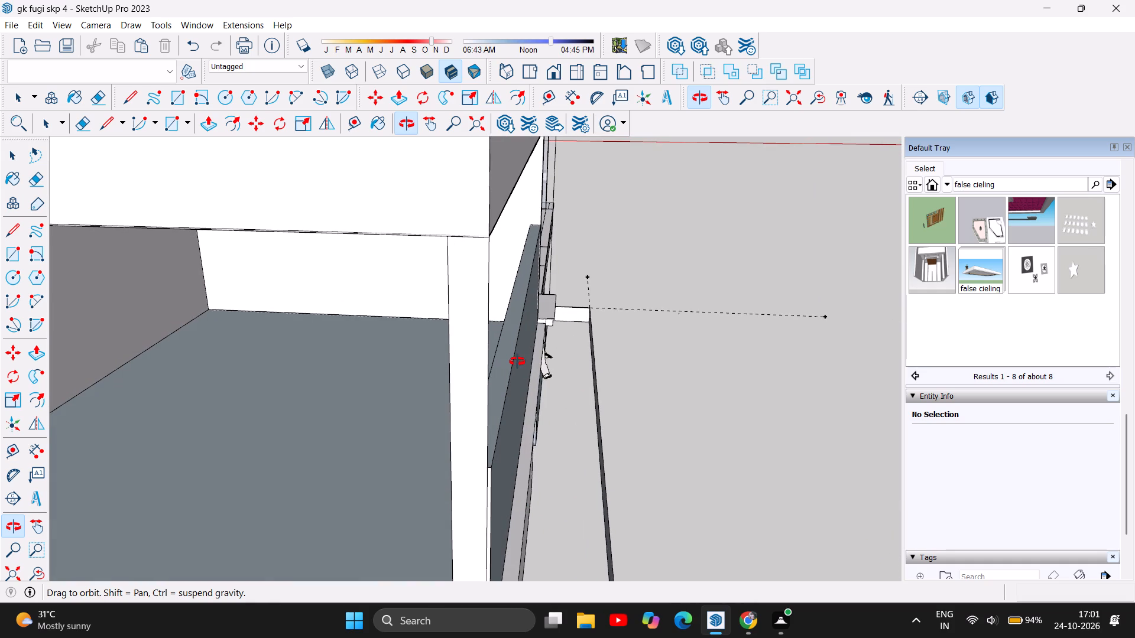
scroll(517, 362, up, 1)
drag(411, 464, 325, 419)
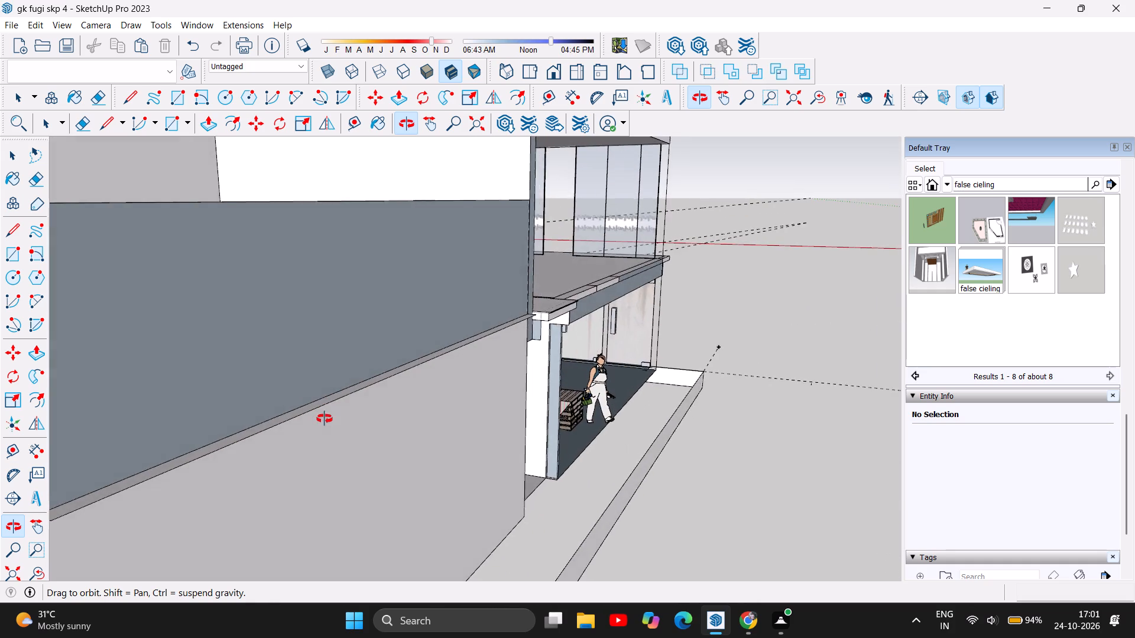
drag(325, 419, 355, 409)
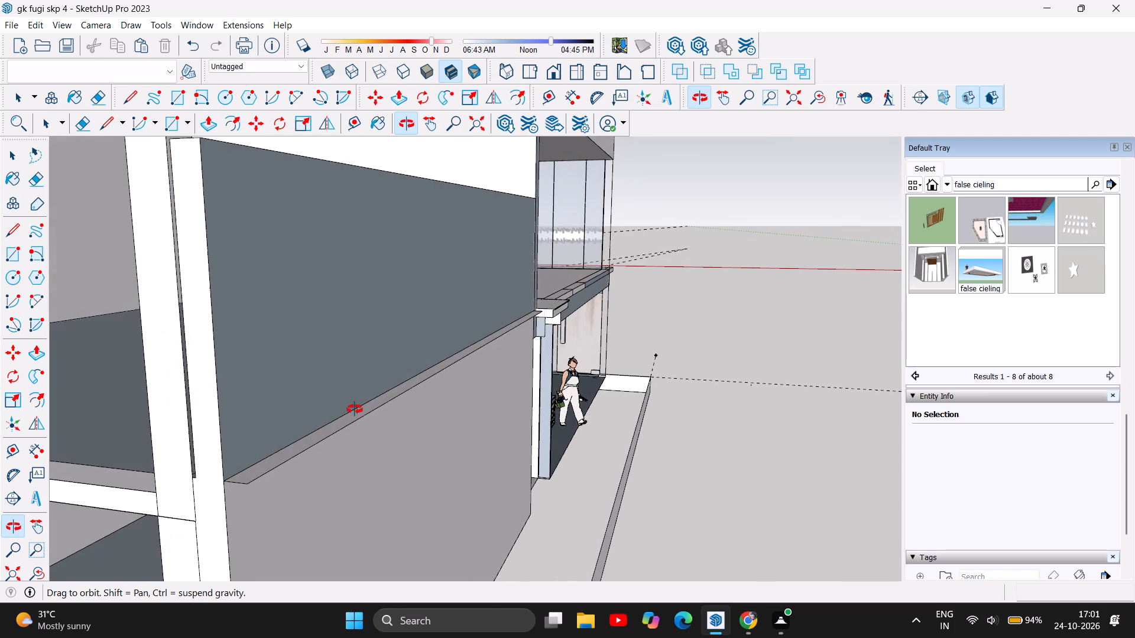
drag(355, 409, 349, 409)
scroll(400, 356, down, 6)
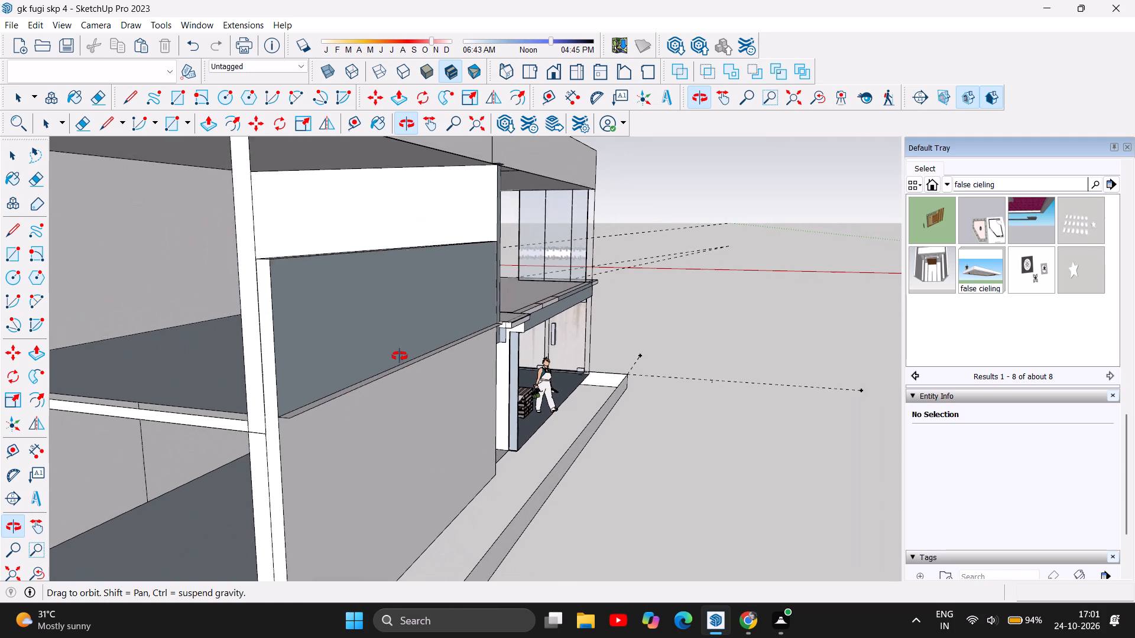
scroll(291, 438, up, 6)
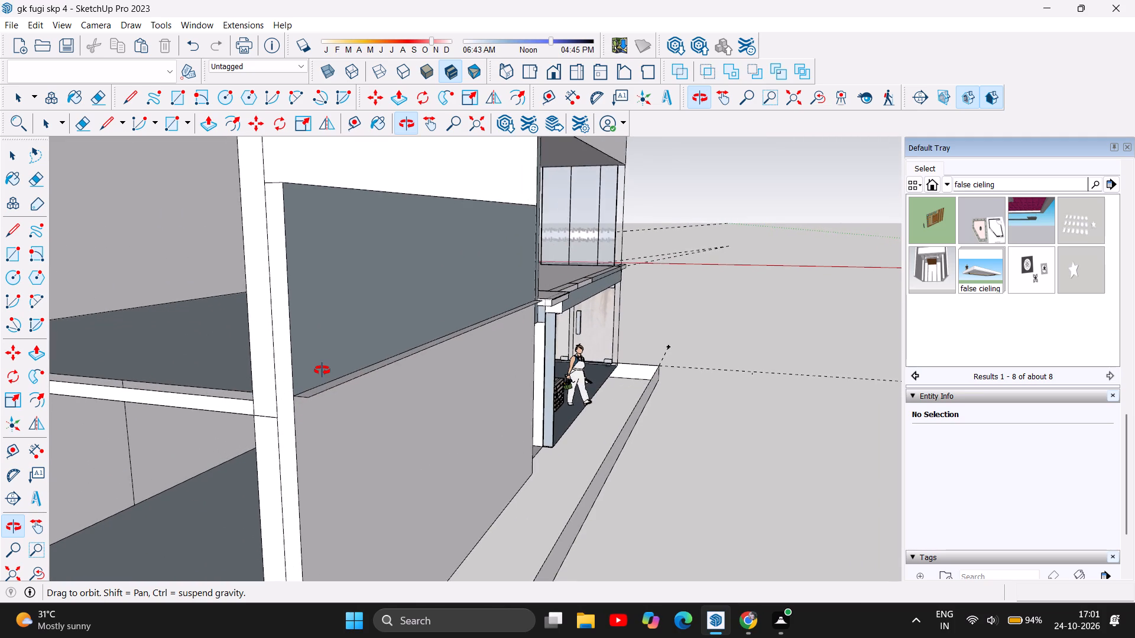
scroll(322, 370, up, 5)
drag(287, 405, 252, 416)
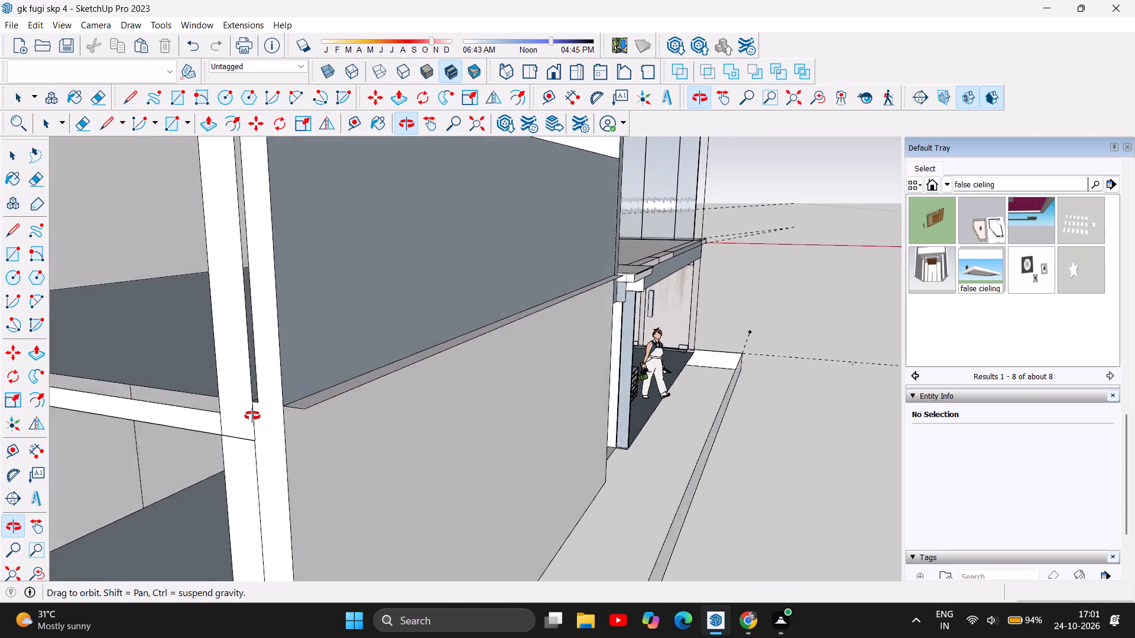
drag(252, 416, 231, 421)
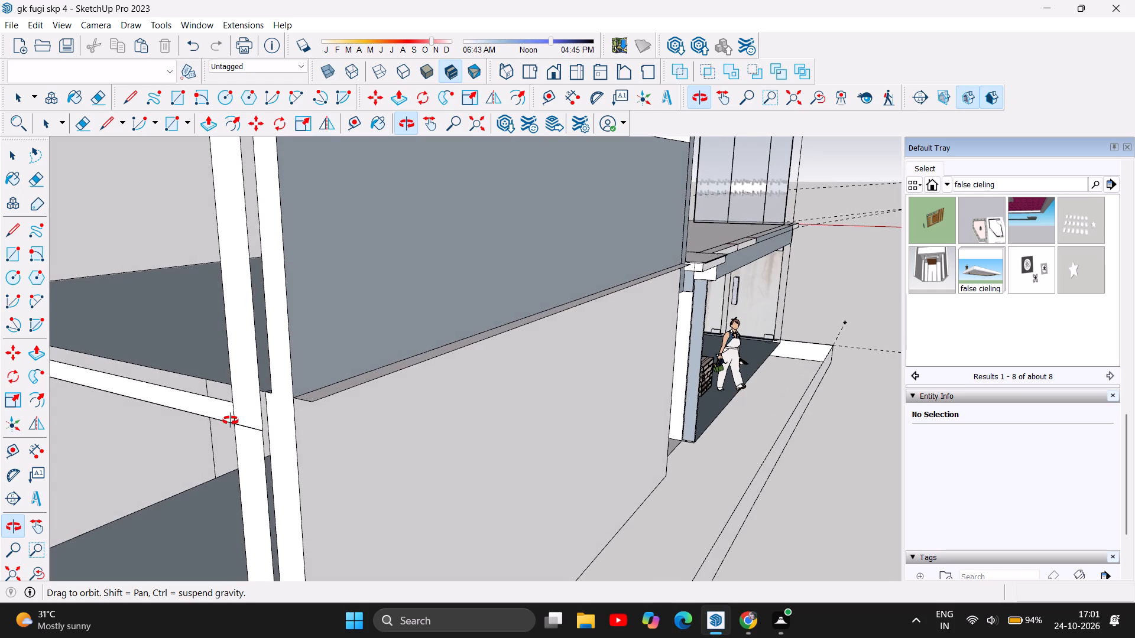
drag(231, 421, 243, 428)
Pull the upper-floor side wall's room-side face about 2 1/4" toward the room, covering the narrow floor strip beside it.
drag(252, 383, 314, 381)
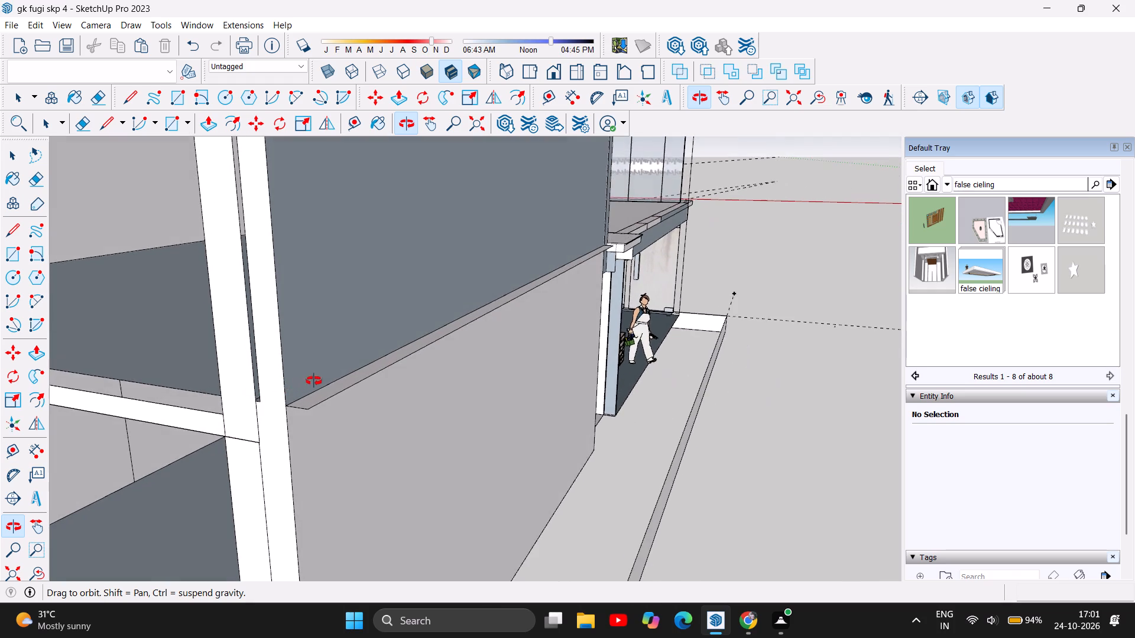
drag(314, 381, 511, 385)
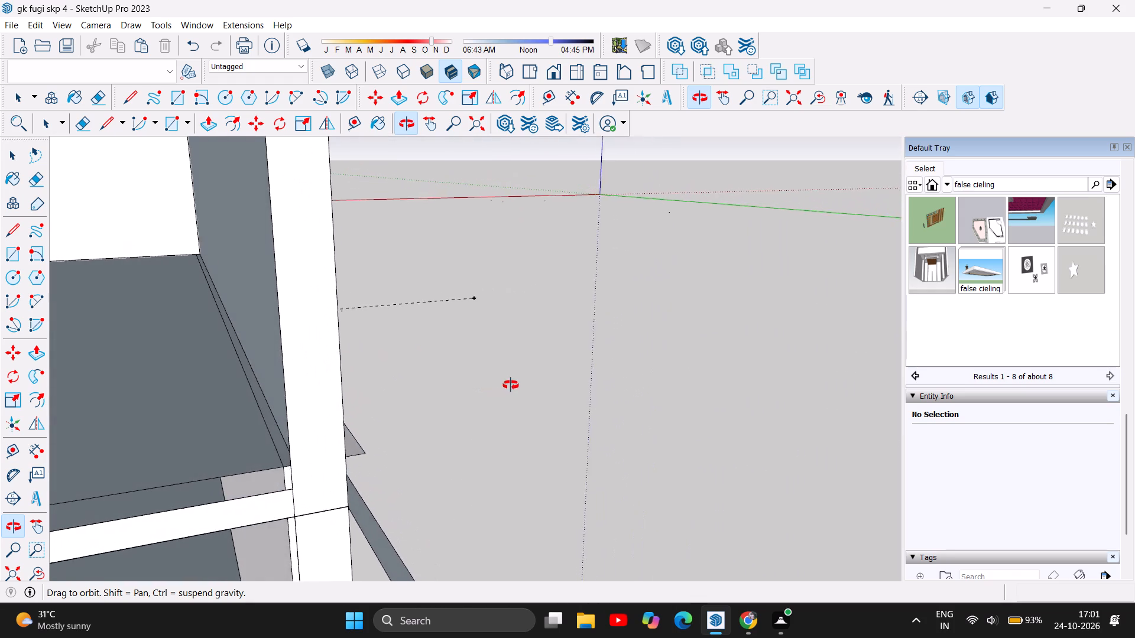
drag(511, 385, 534, 384)
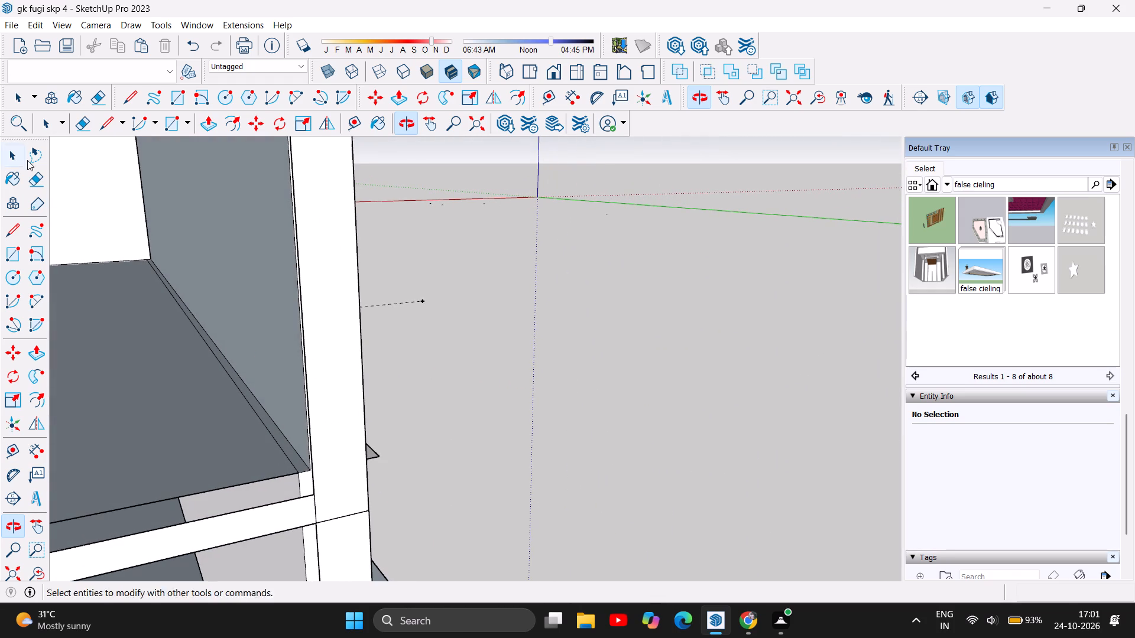
click(210, 128)
drag(262, 295, 258, 298)
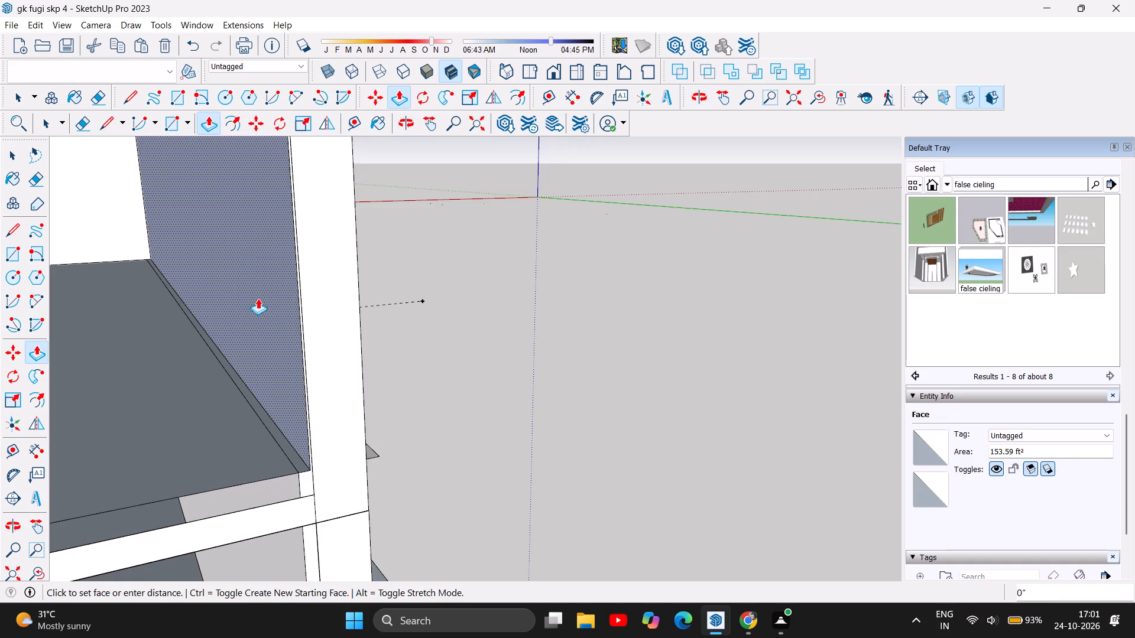
drag(258, 298, 251, 301)
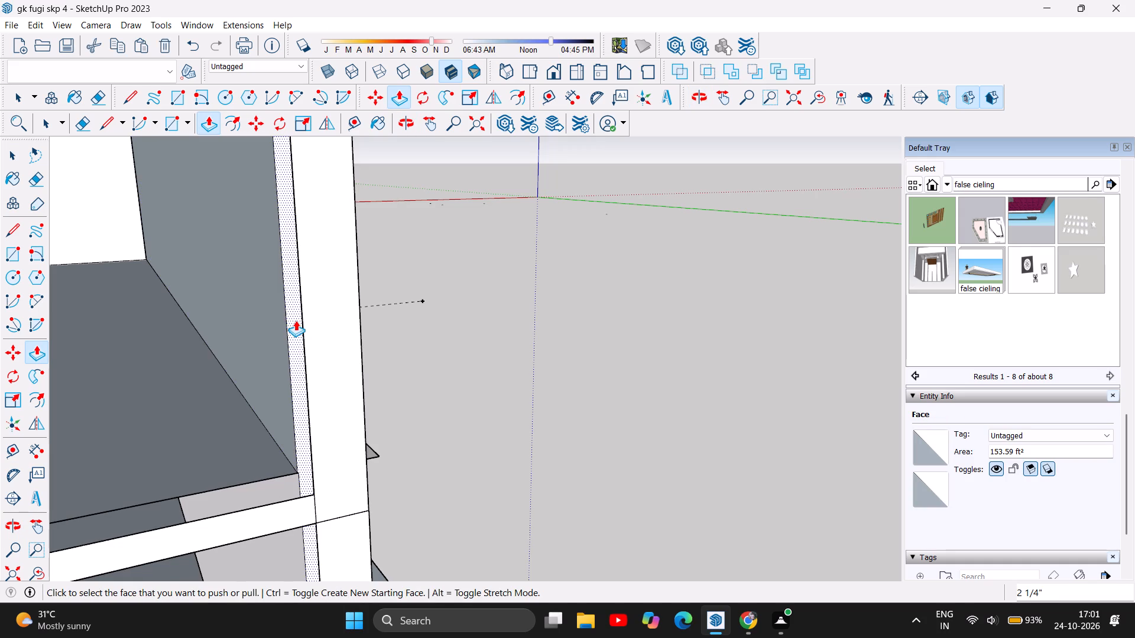
Push/Pull the side wall's narrow recessed end face about 9 1/2" out, flush with the corner column's front face.
drag(296, 320, 333, 386)
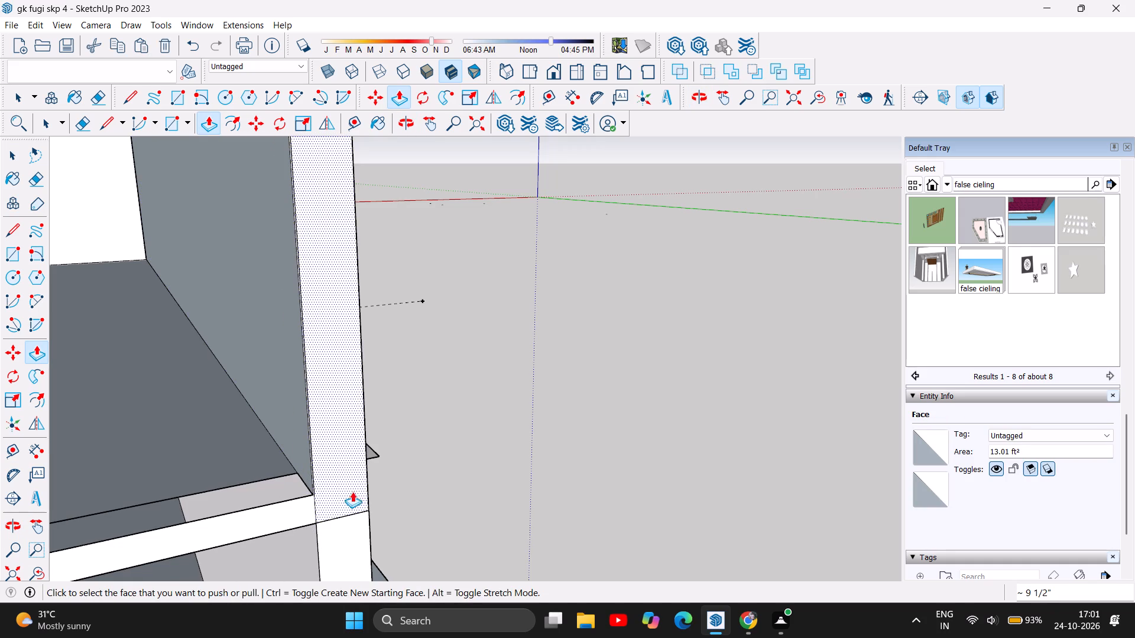
Raise the upper-floor side wall's top face about 5' 11 5/8" with Push/Pull, closing the opening up to the roof parapet.
scroll(304, 447, down, 16)
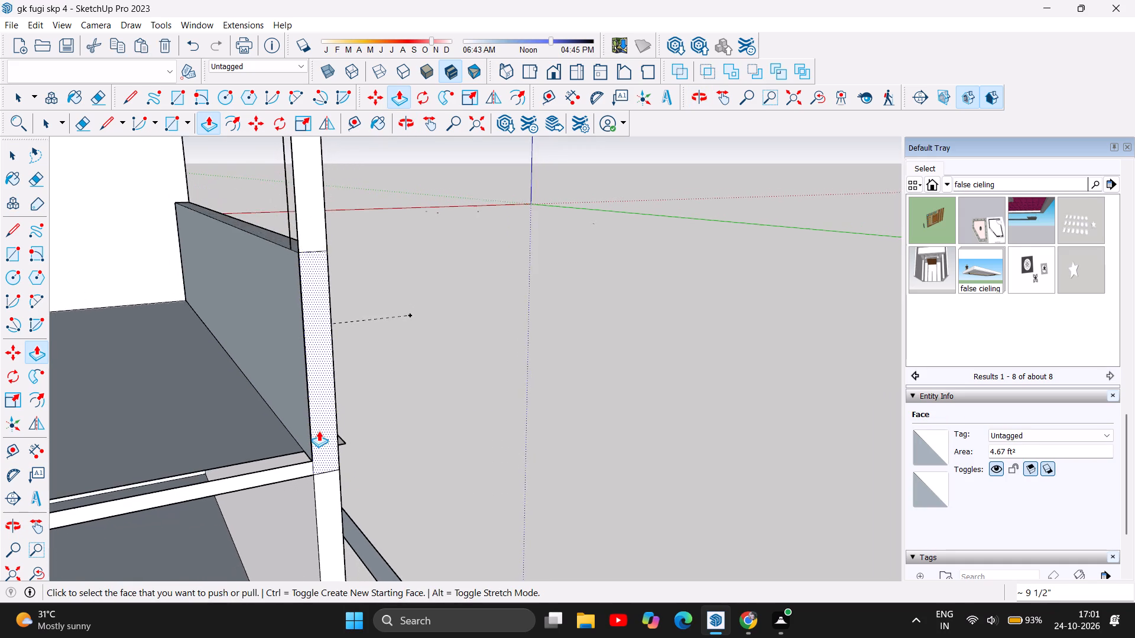
scroll(319, 431, down, 4)
scroll(488, 451, down, 3)
scroll(348, 235, up, 11)
scroll(319, 273, down, 5)
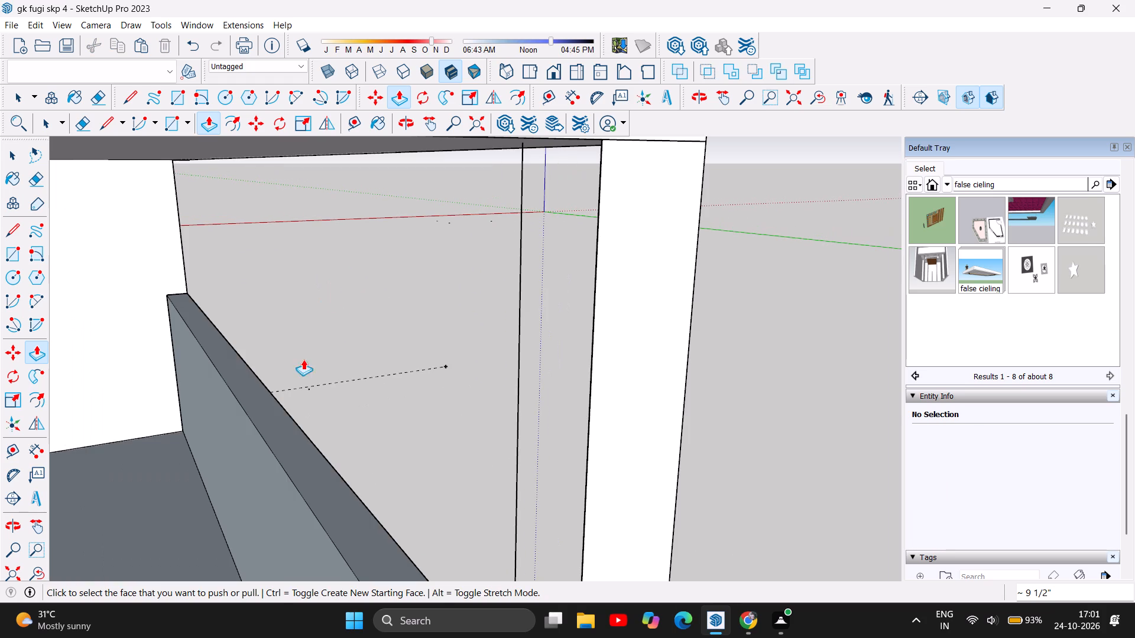
drag(290, 439, 304, 183)
right_click(299, 382)
right_drag(304, 287, 305, 268)
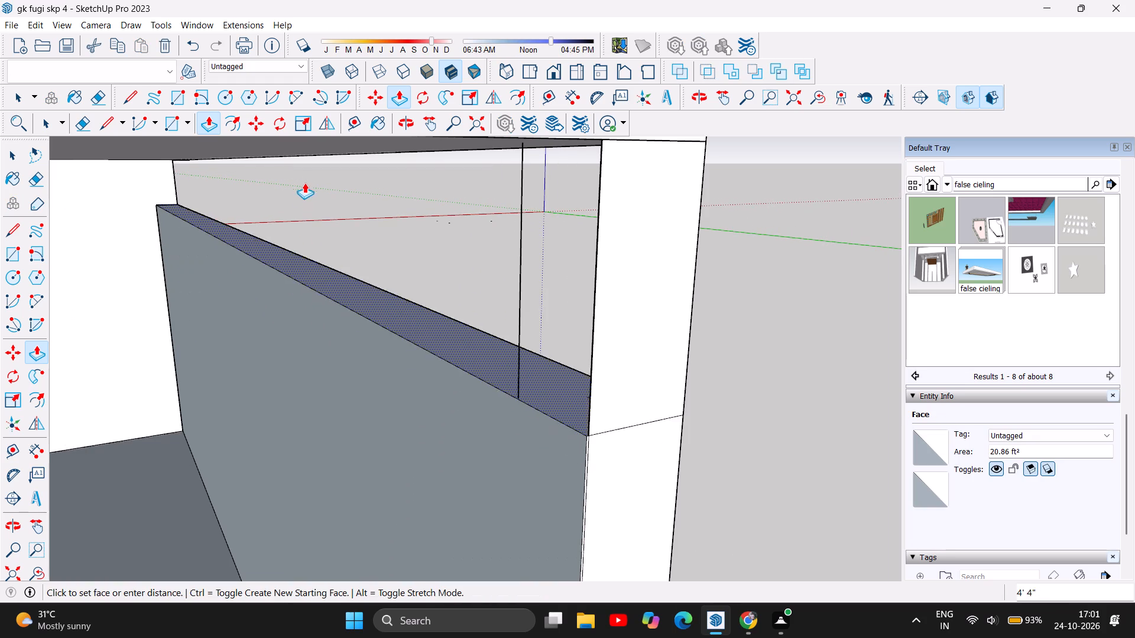
drag(304, 183, 295, 124)
right_click(295, 124)
right_click(295, 124)
Delete the edges of the small leftover rectangle at the lower outer corner of the roof parapet's front face.
scroll(345, 329, down, 4)
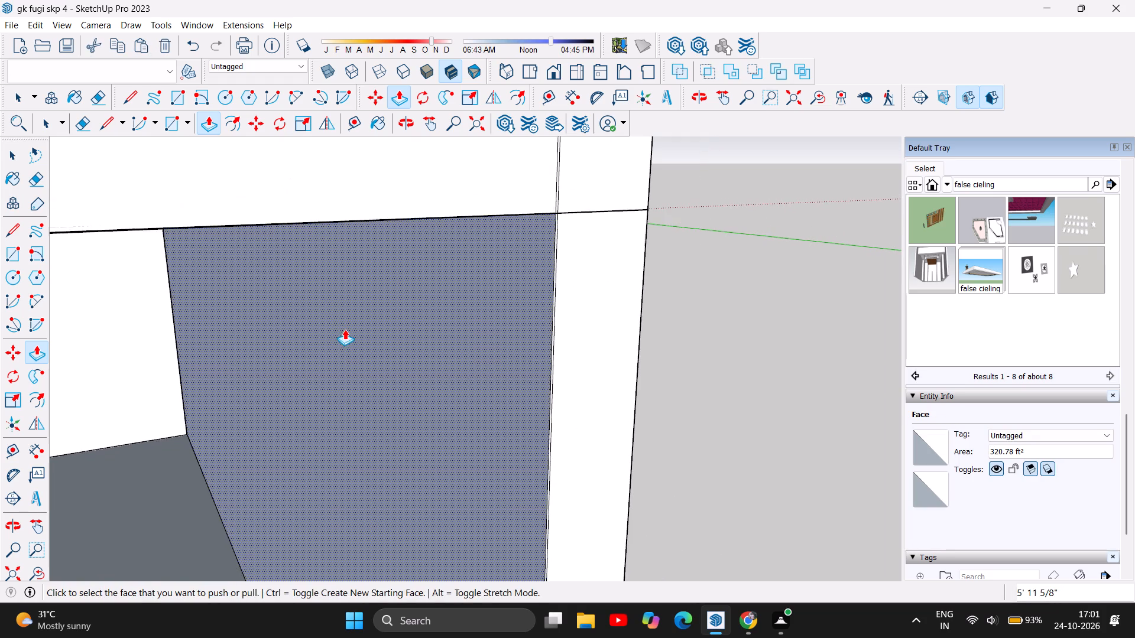
scroll(345, 329, down, 1)
scroll(260, 265, down, 5)
scroll(611, 313, down, 6)
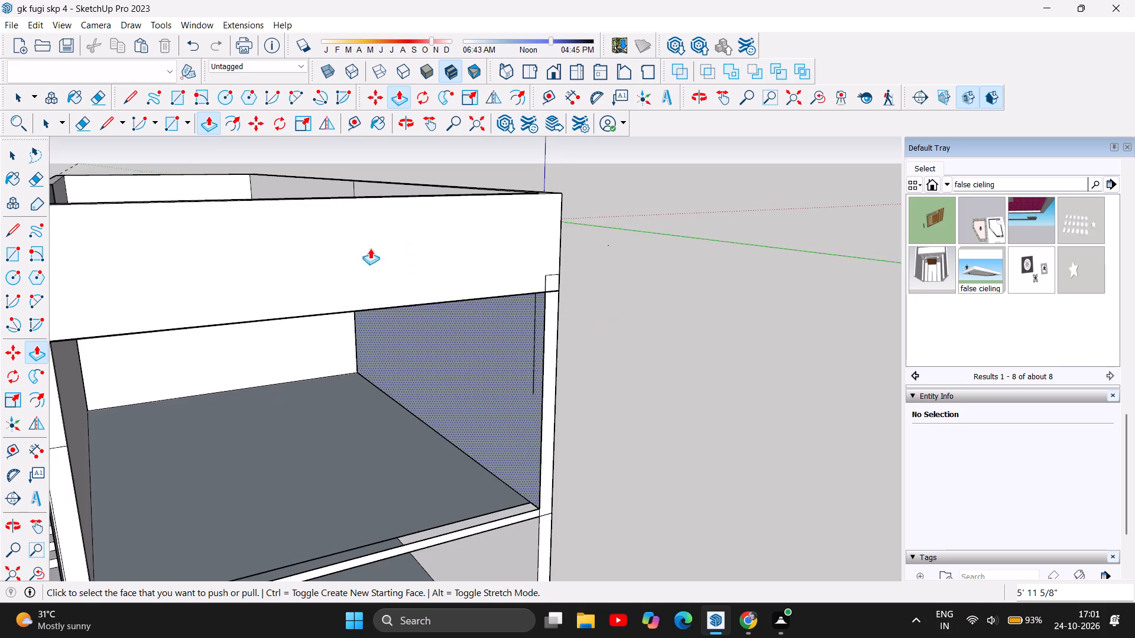
scroll(316, 246, down, 6)
scroll(573, 330, up, 5)
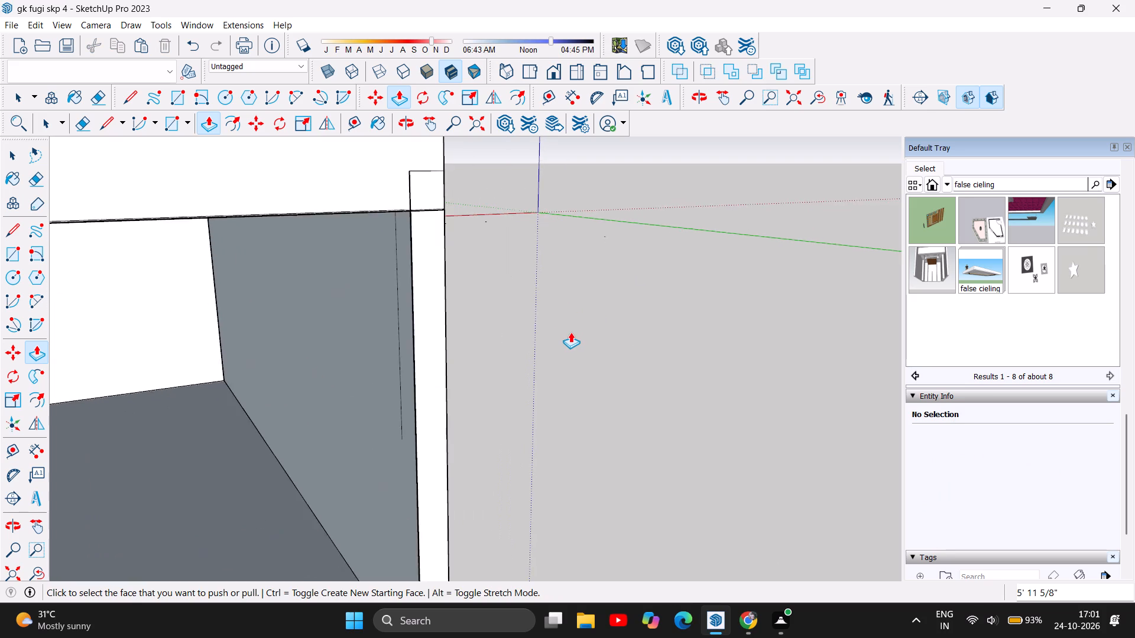
scroll(570, 332, down, 3)
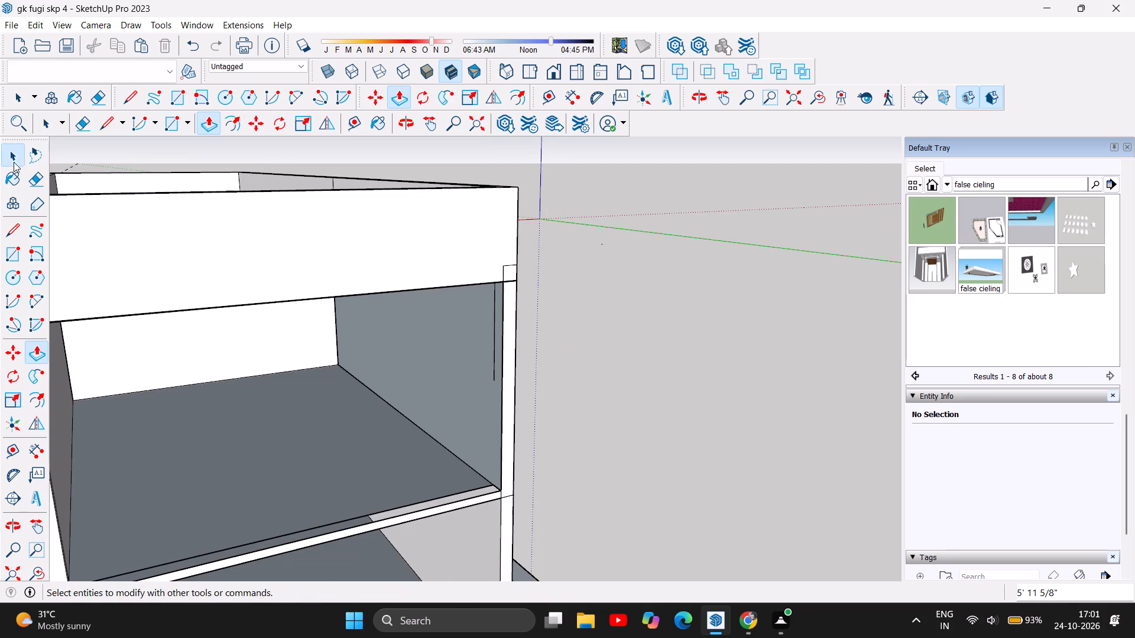
click(14, 162)
click(504, 272)
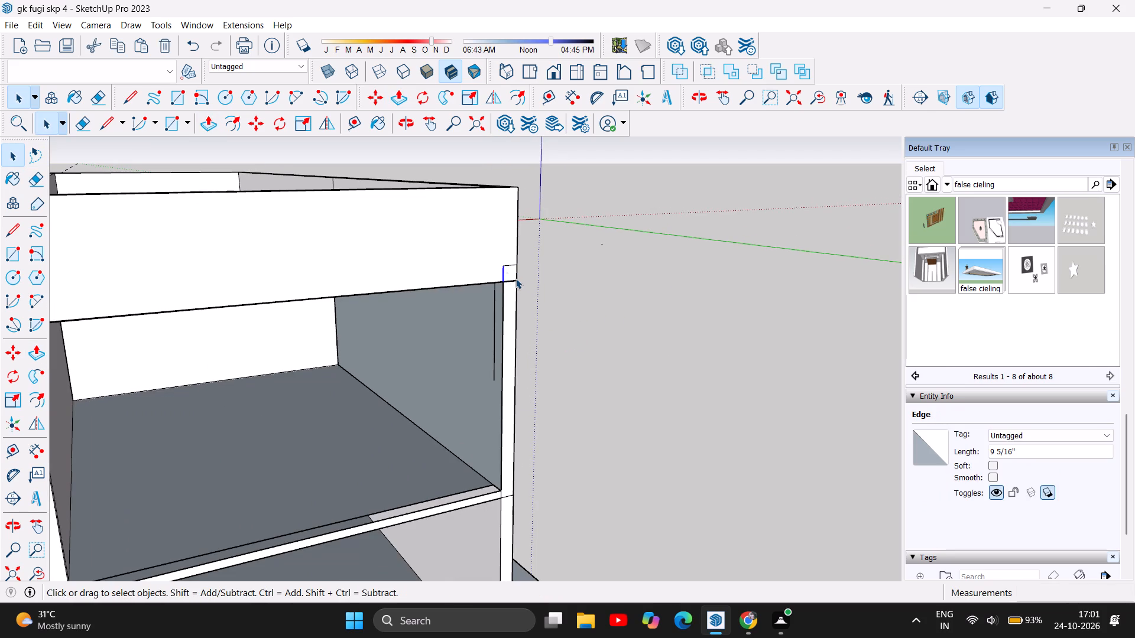
key(Delete)
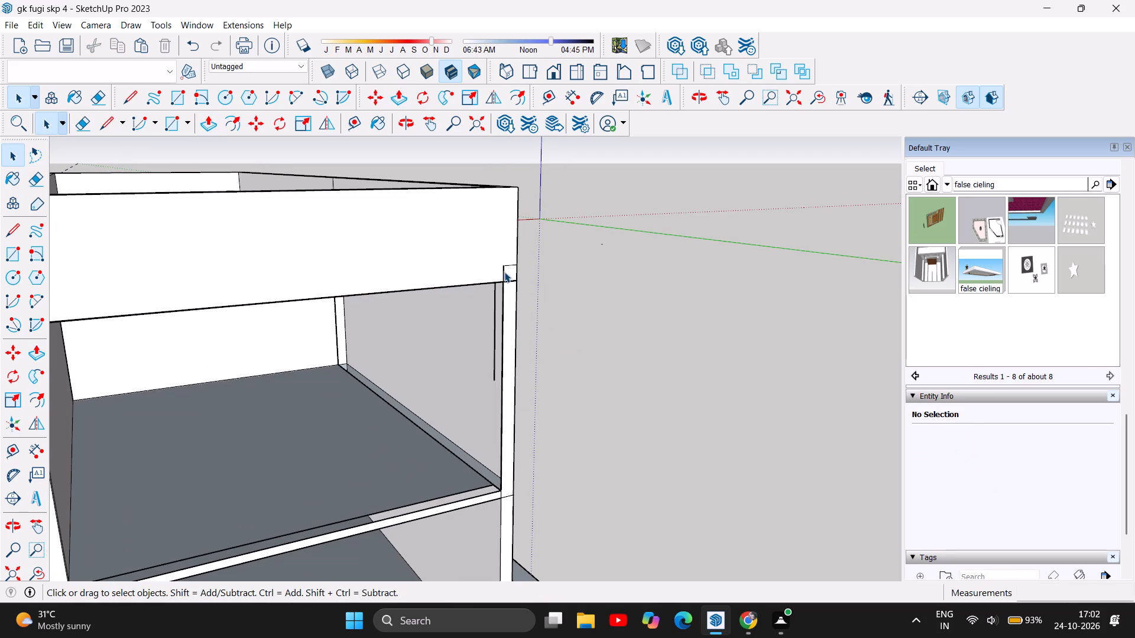
click(504, 272)
key(Delete)
click(511, 263)
key(Delete)
key(ctrl+z)
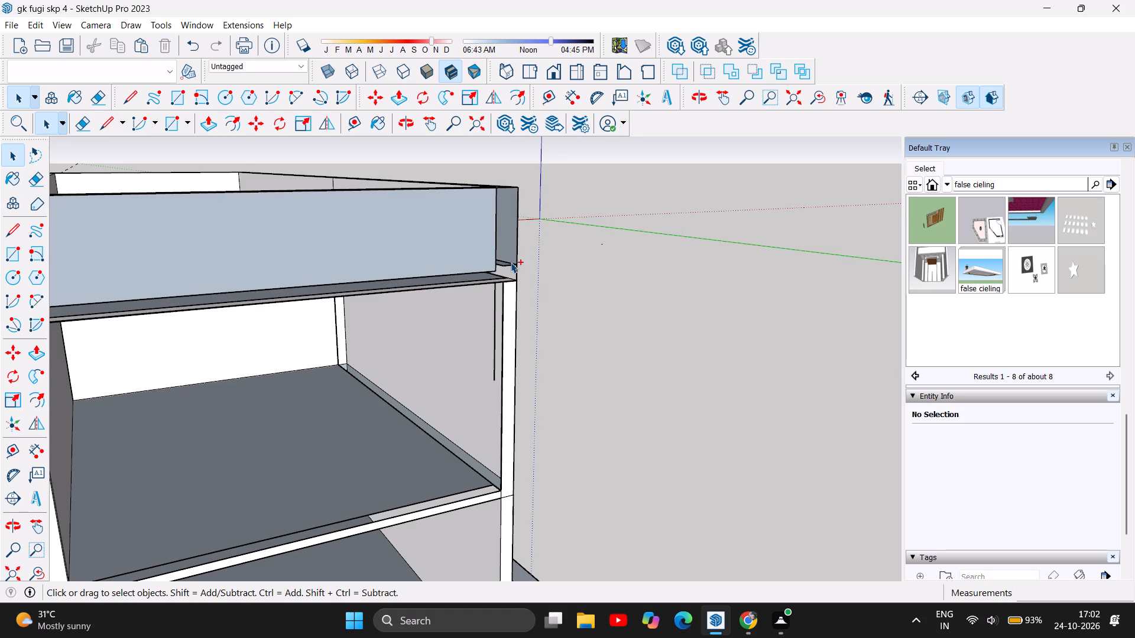
click(510, 265)
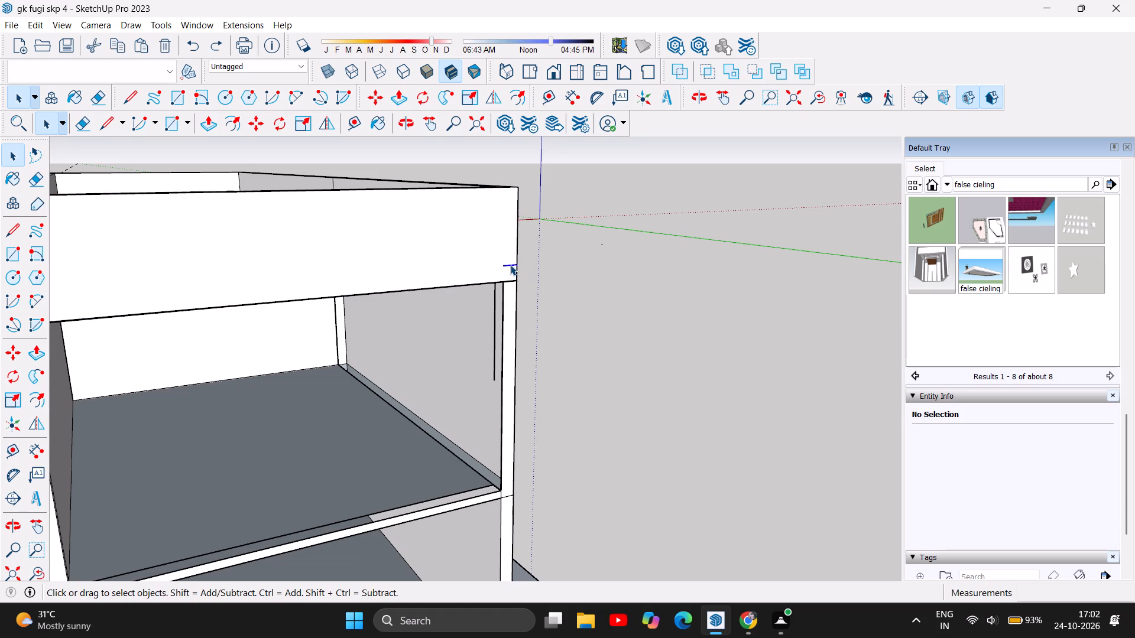
key(Delete)
Delete the stray vertical line in the upper-floor side opening beside the corner column.
click(494, 324)
key(Delete)
Inspect the closed upper-floor side wall and the corner column from inside the room and from outside.
scroll(487, 399, up, 5)
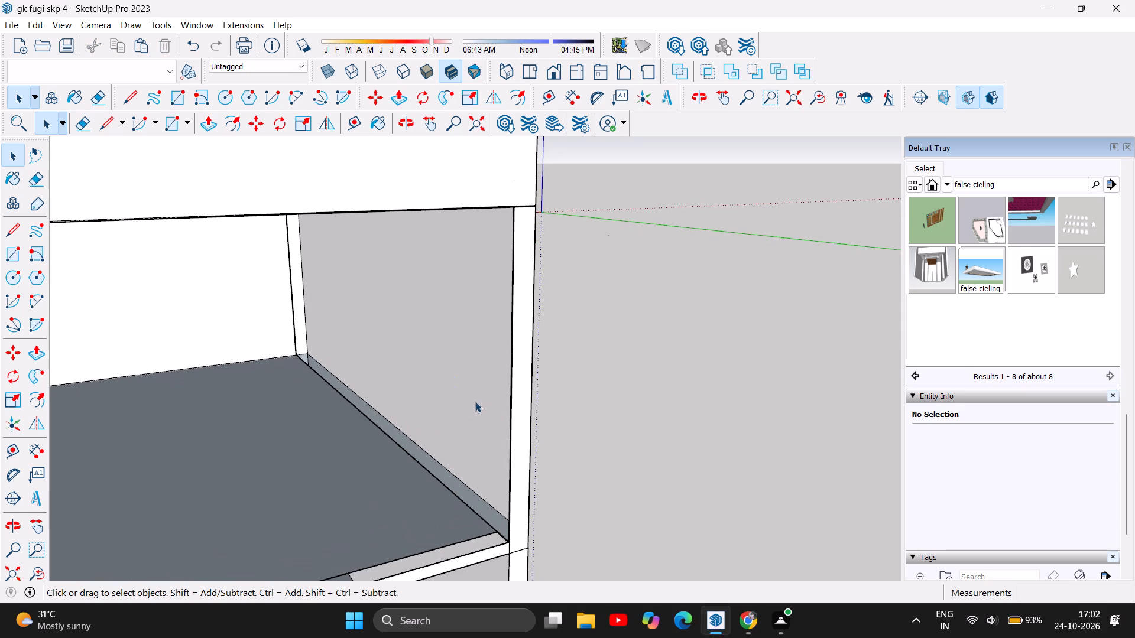
scroll(435, 425, up, 6)
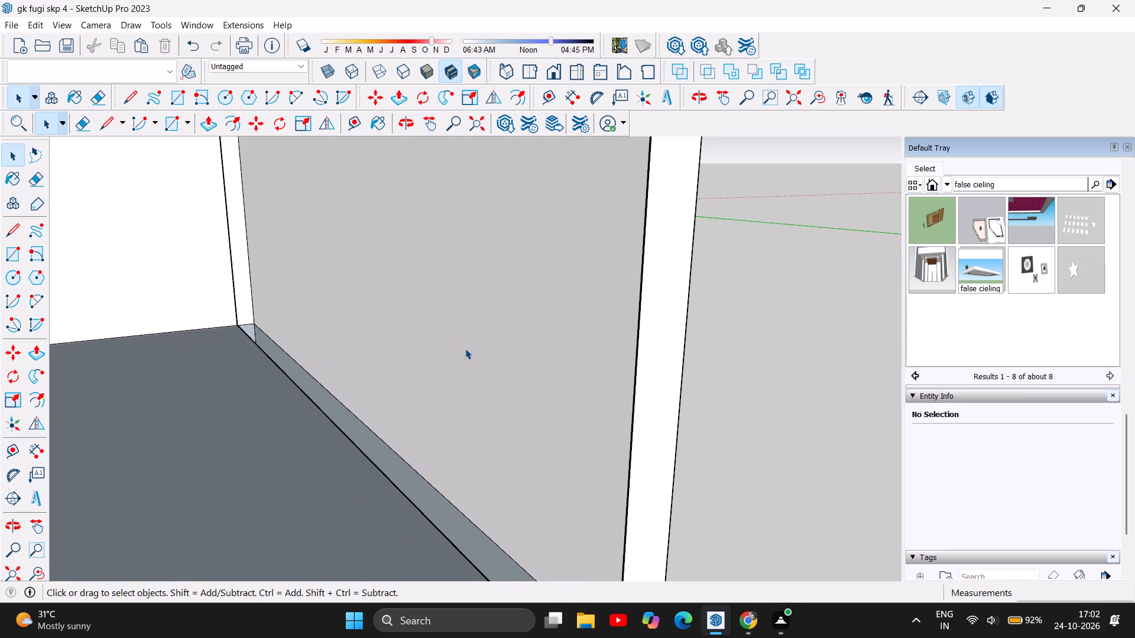
scroll(372, 398, down, 6)
scroll(137, 432, down, 5)
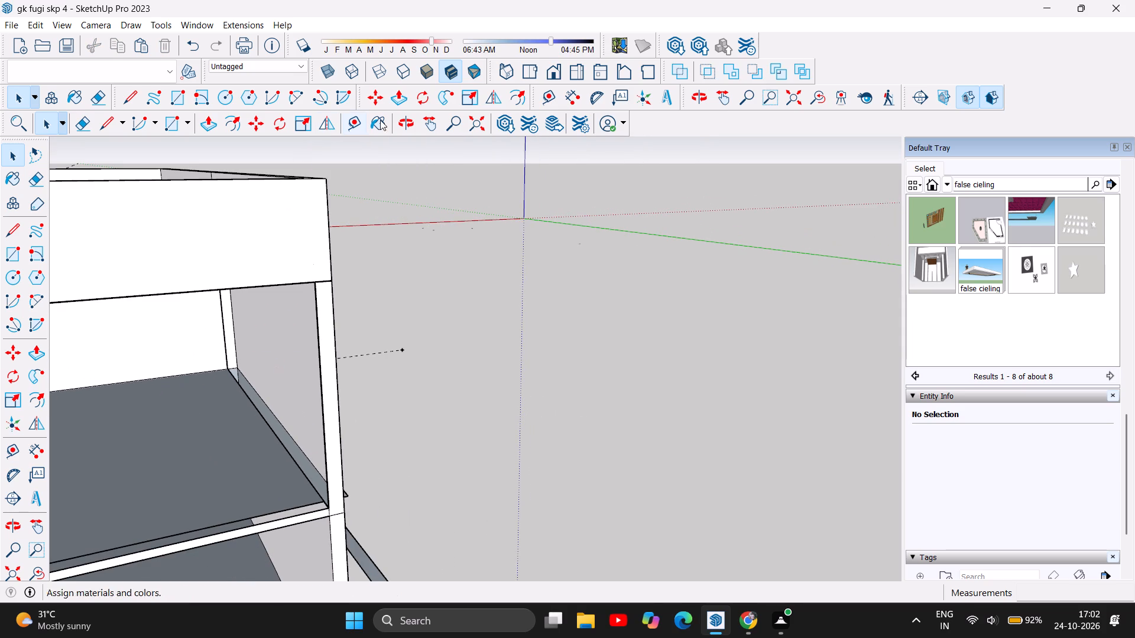
click(406, 125)
drag(475, 377, 262, 390)
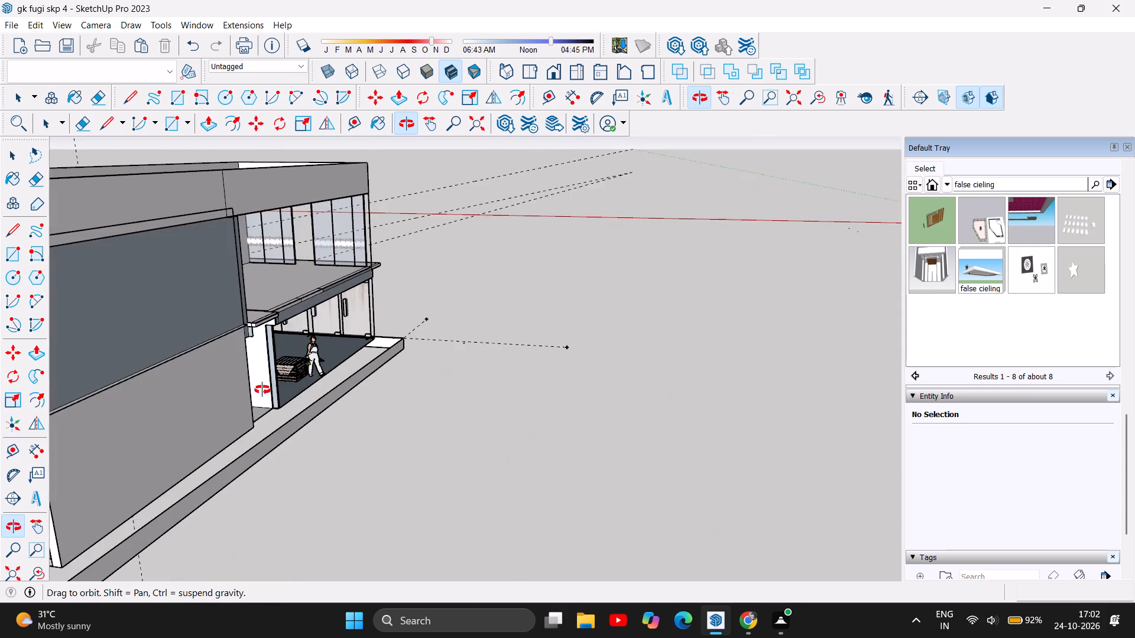
drag(262, 390, 410, 408)
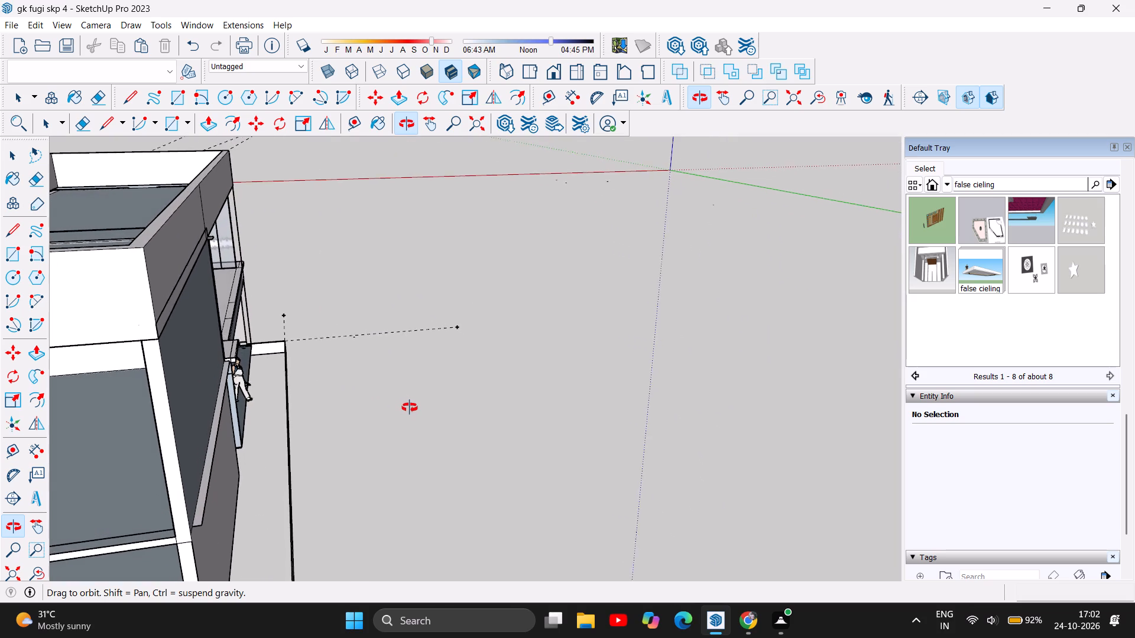
drag(410, 408, 411, 409)
drag(110, 434, 203, 400)
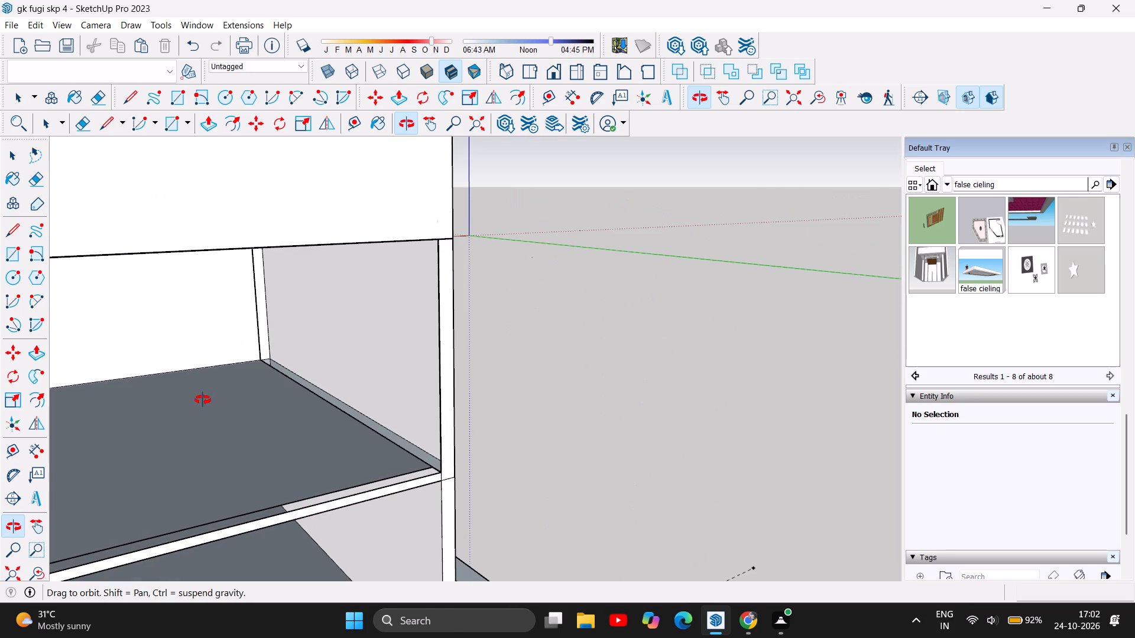
Undo the stray-line and leftover-rectangle deletions and the side wall's last raise, going back to the low side wall.
key(ctrl+z)
key(ctrl+z)
key(ctrl+z)
key(ctrl+z)
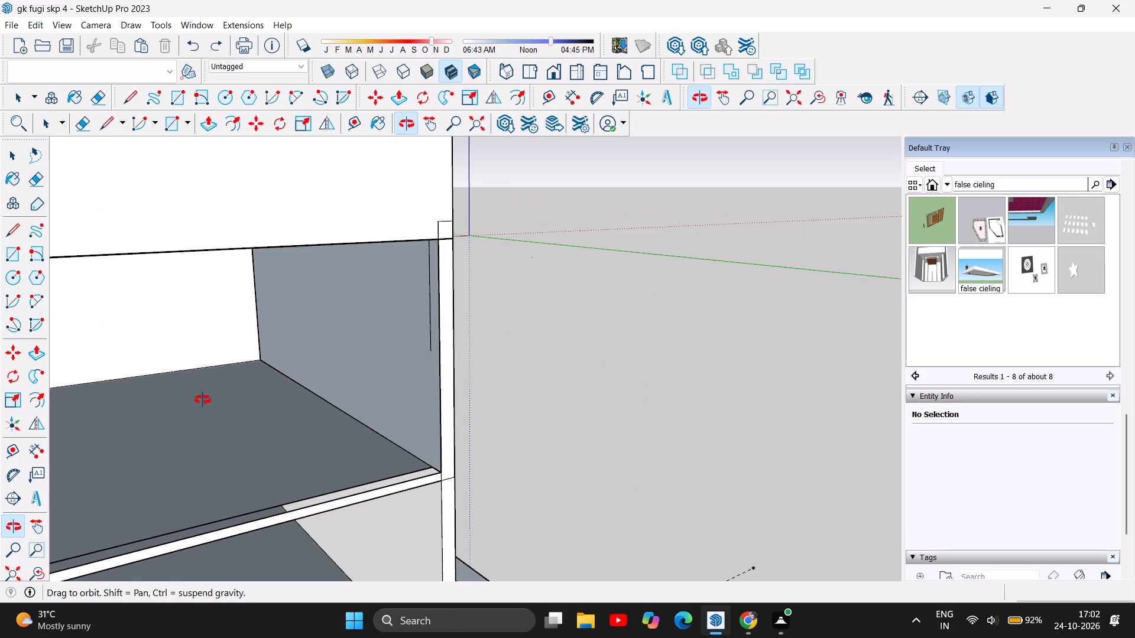
key(ctrl+z)
Delete the stray vertical line standing in the upper-floor side opening above the low wall, beside the corner column.
scroll(376, 275, up, 1)
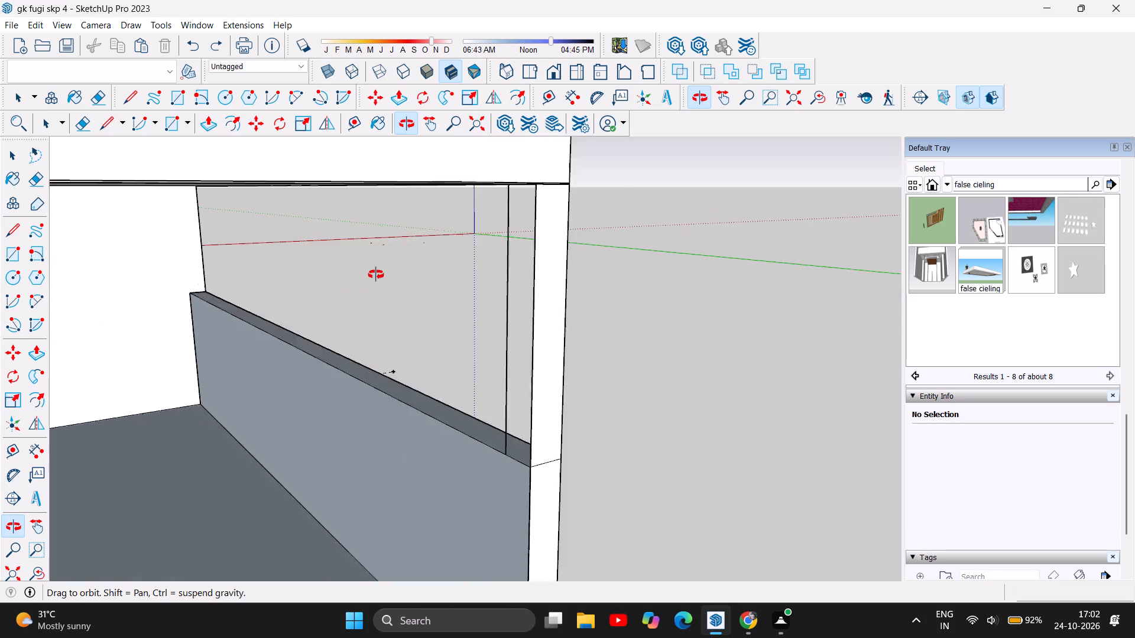
scroll(376, 275, up, 2)
scroll(376, 275, down, 3)
scroll(421, 365, up, 3)
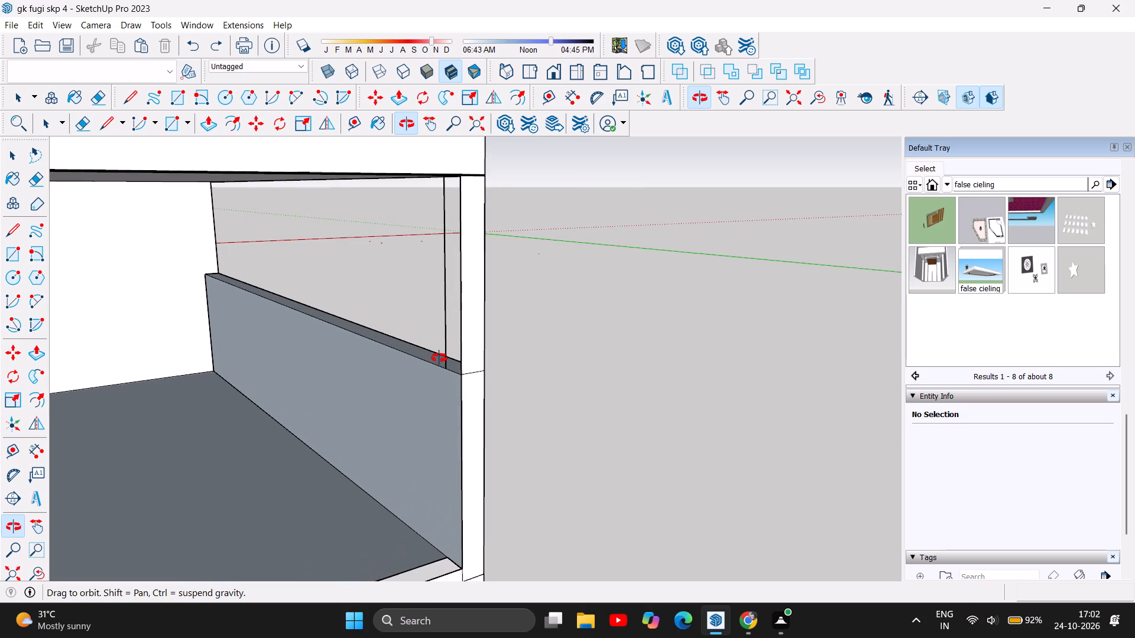
scroll(439, 358, up, 3)
scroll(423, 311, up, 1)
scroll(423, 311, down, 1)
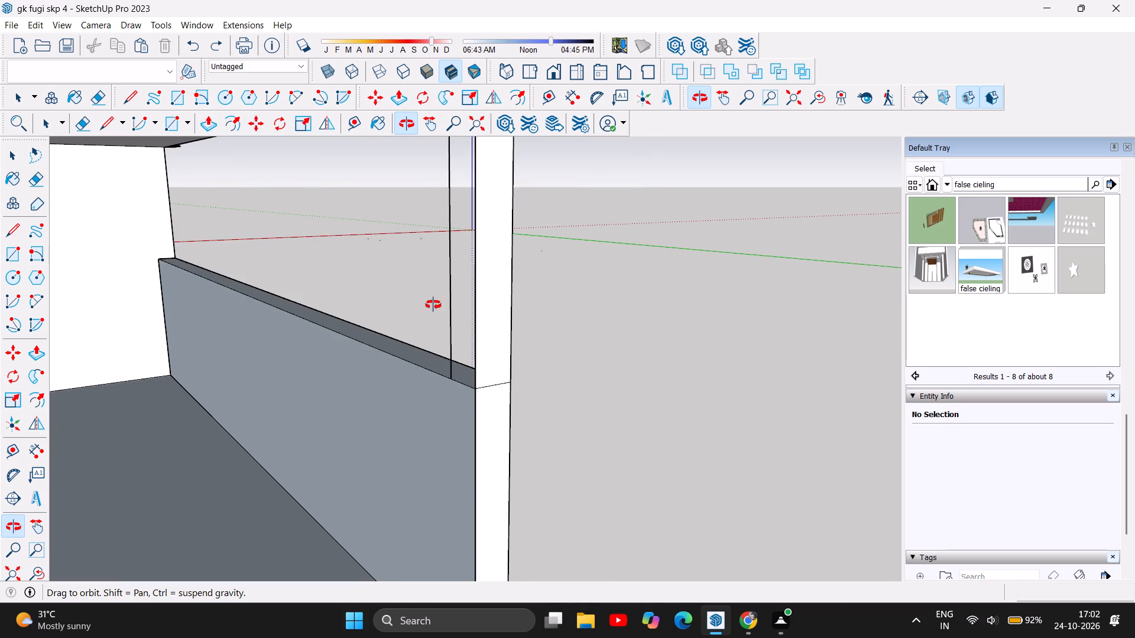
click(19, 102)
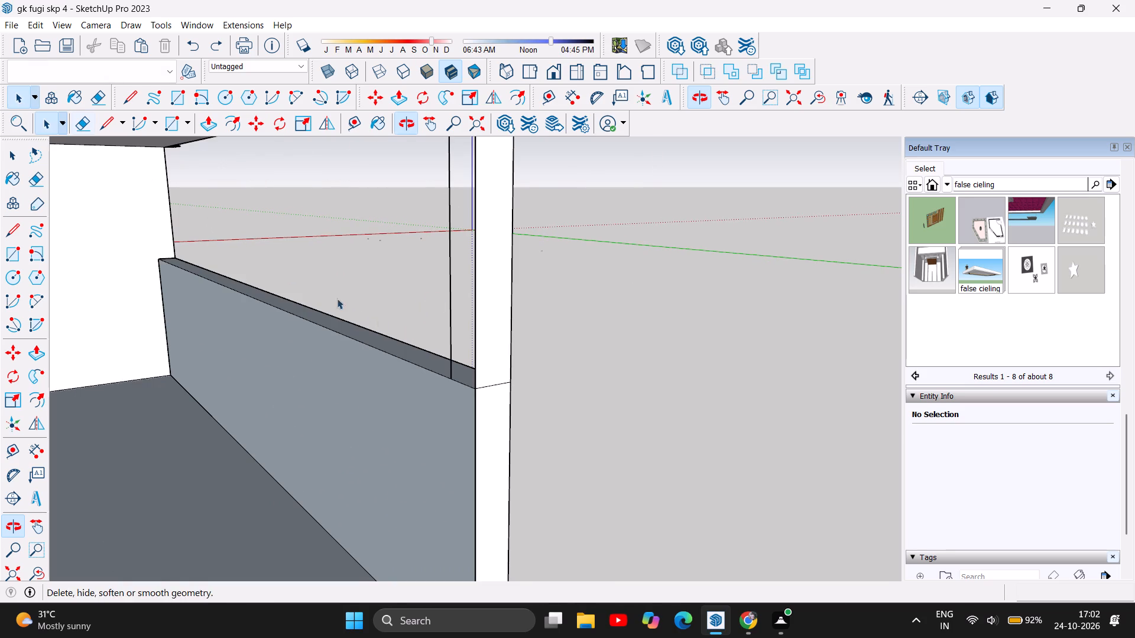
double_click(450, 294)
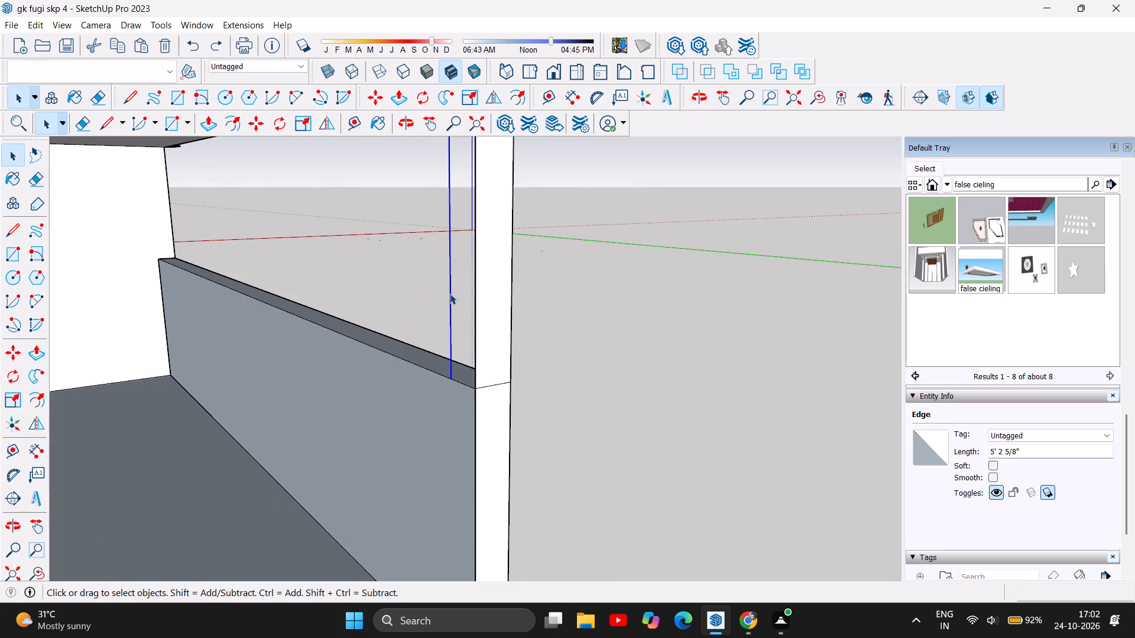
key(Delete)
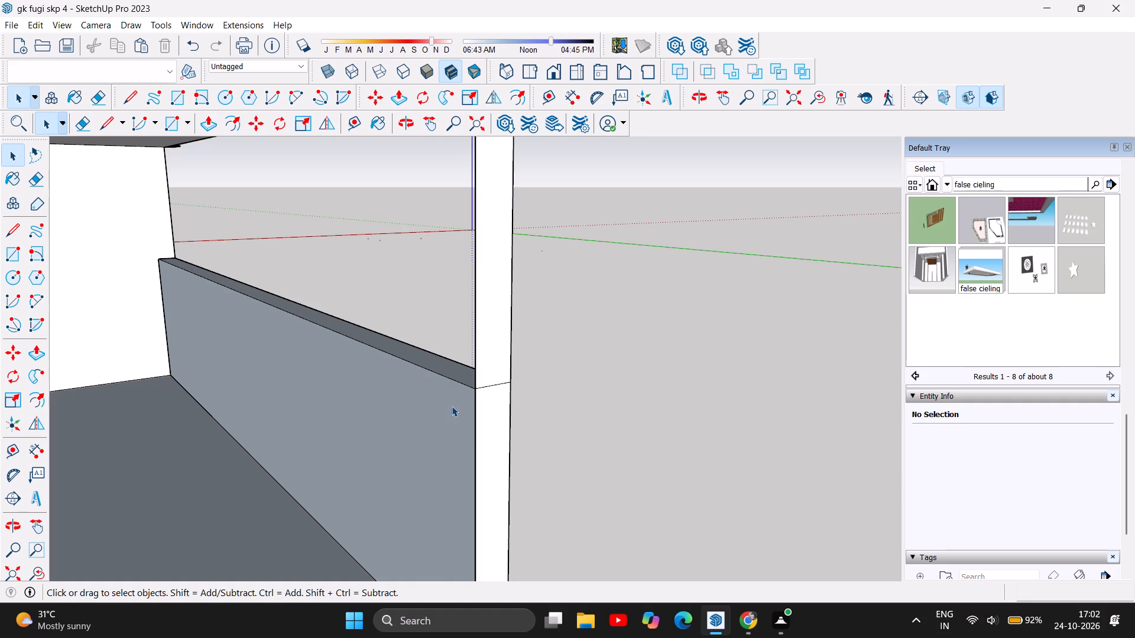
Raise the low upper-floor side wall's top face about 4' 11 9/16" with Push/Pull, towards the roof parapet's underside.
scroll(48, 536, down, 4)
scroll(297, 444, down, 1)
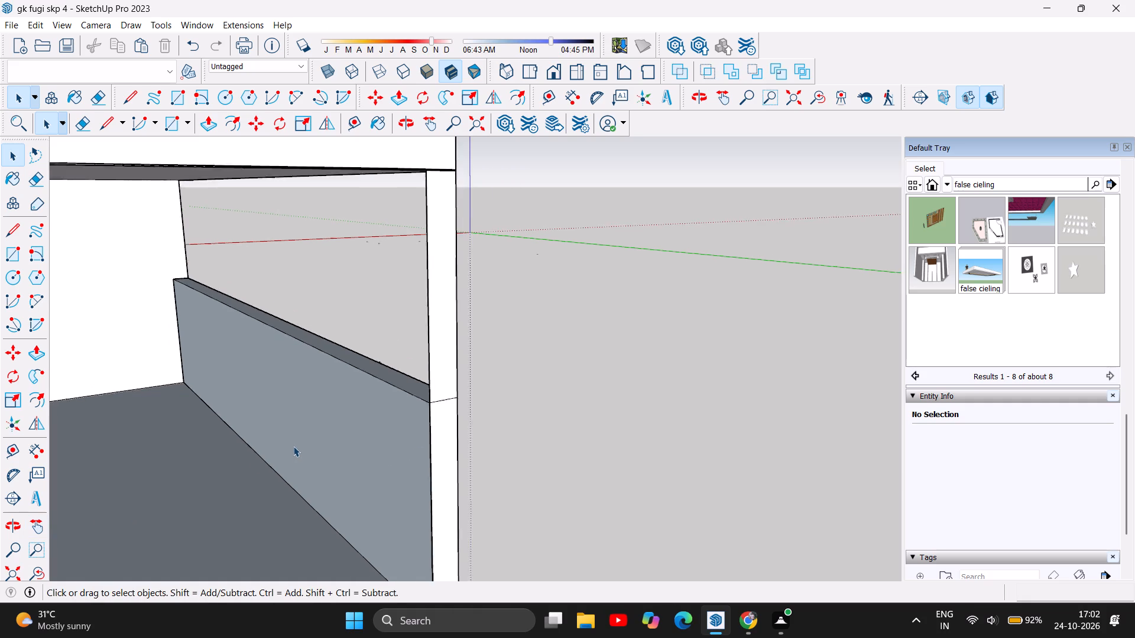
scroll(293, 446, down, 4)
click(404, 119)
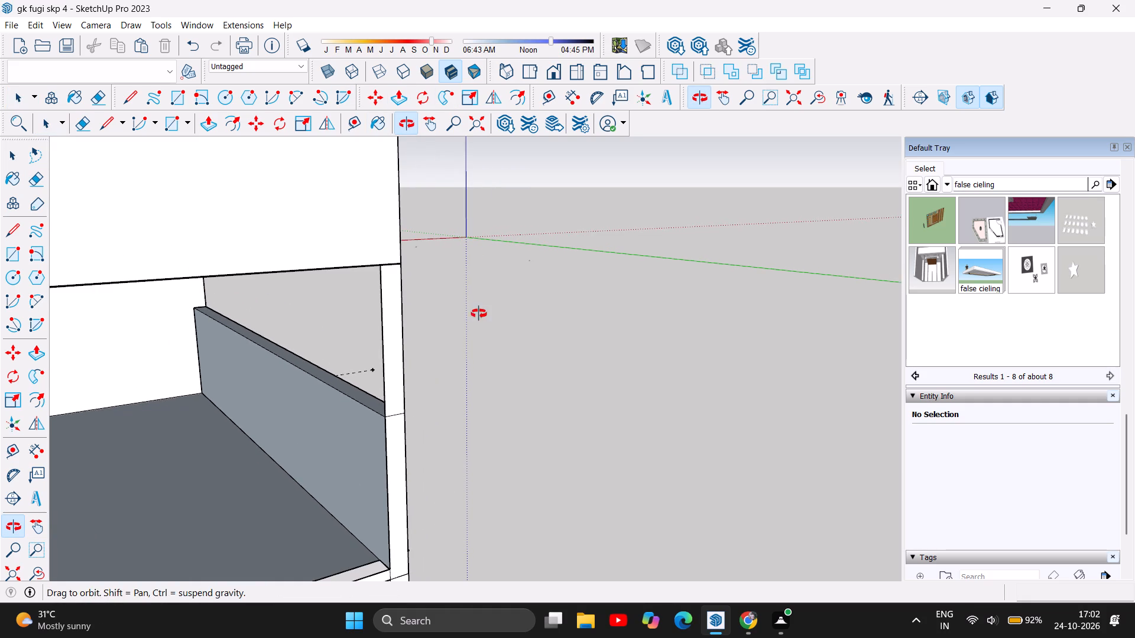
drag(484, 323, 113, 358)
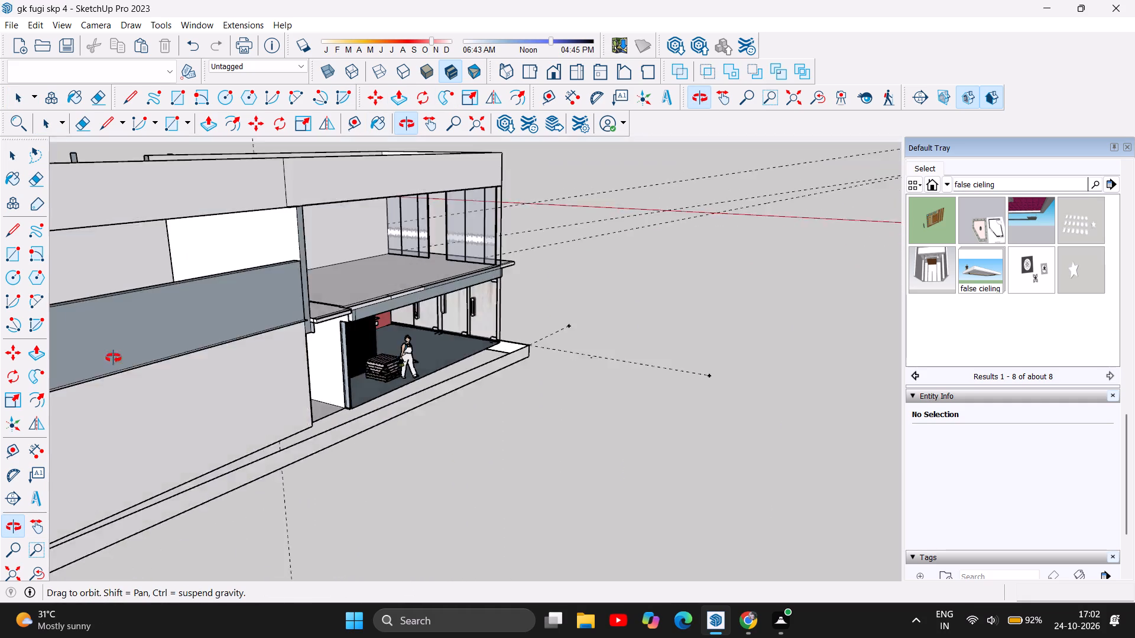
drag(113, 358, 112, 367)
scroll(278, 371, down, 5)
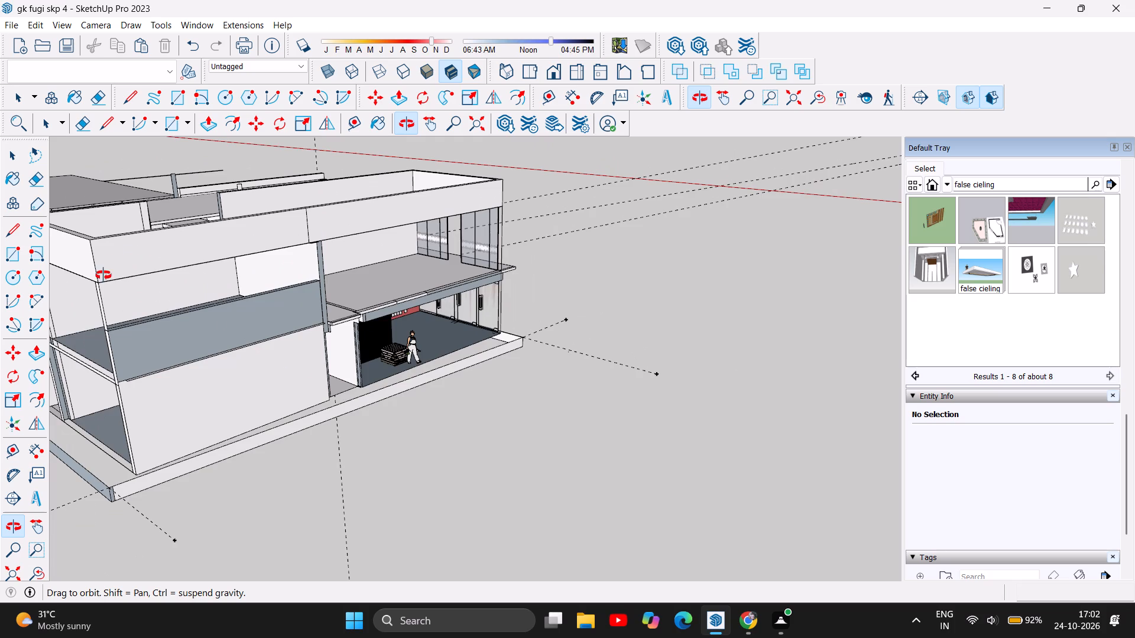
scroll(103, 275, up, 7)
scroll(221, 301, up, 3)
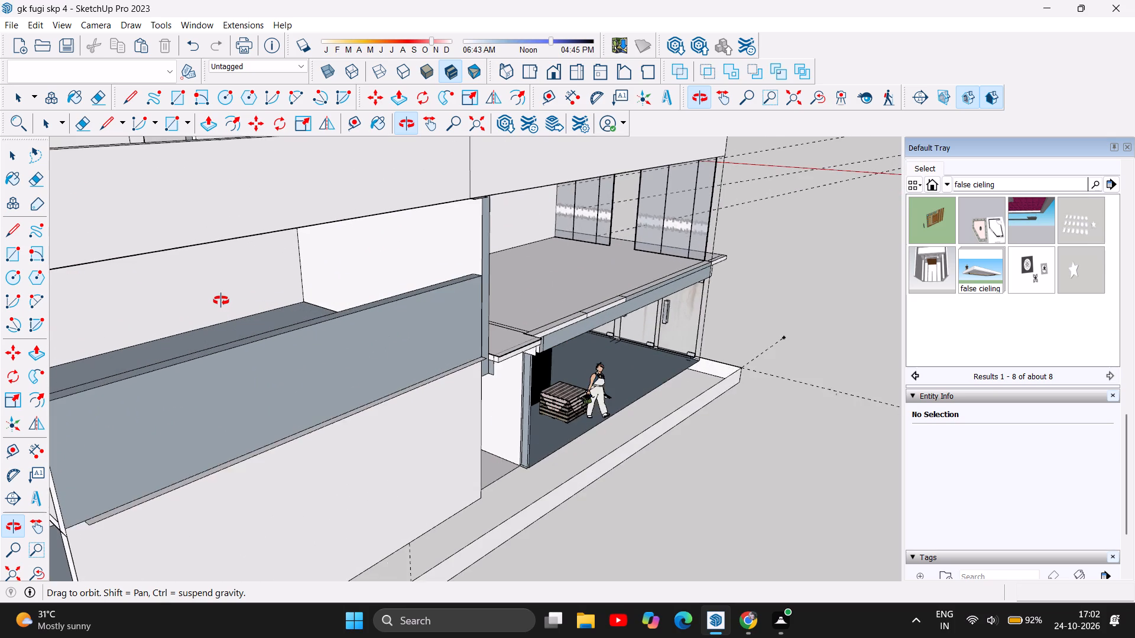
scroll(221, 301, up, 1)
drag(385, 321, 420, 333)
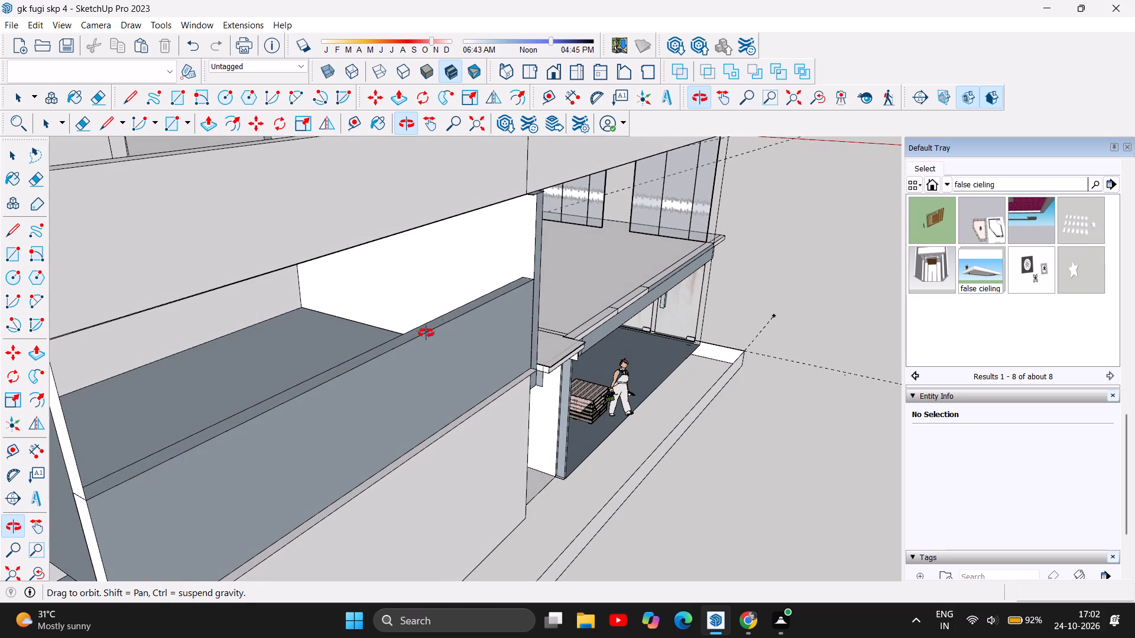
scroll(519, 241, up, 8)
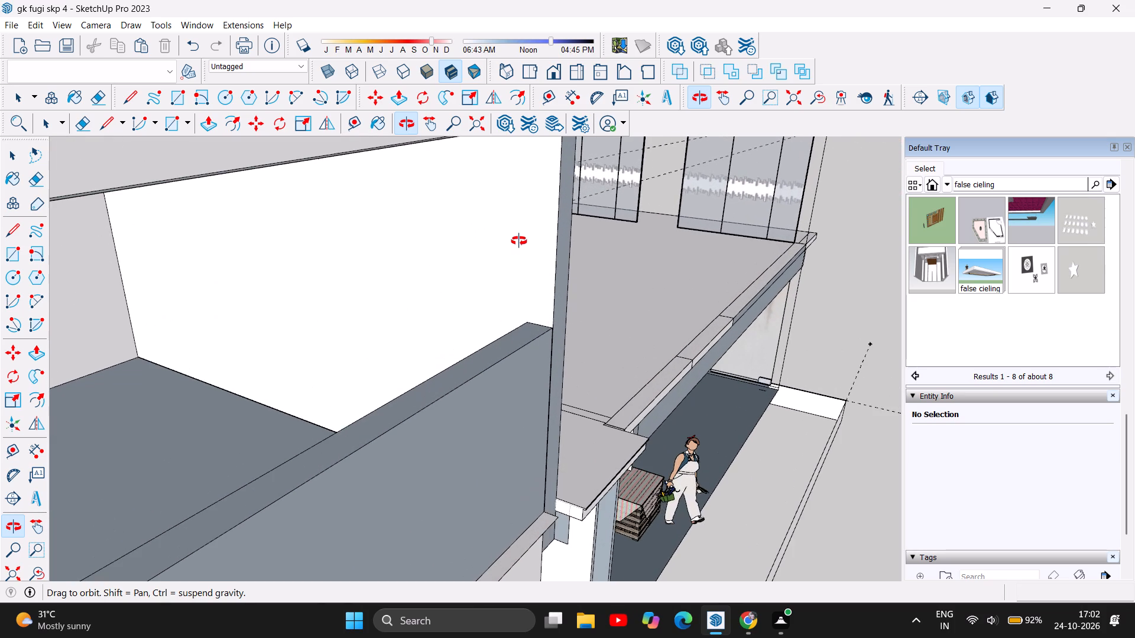
scroll(529, 288, up, 2)
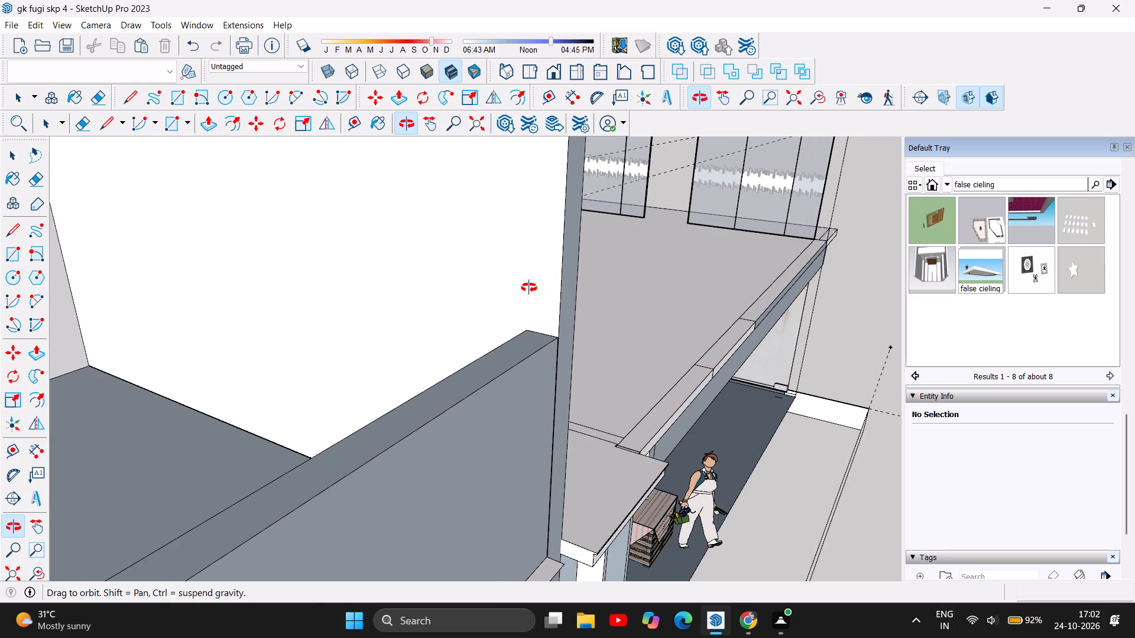
scroll(542, 382, down, 3)
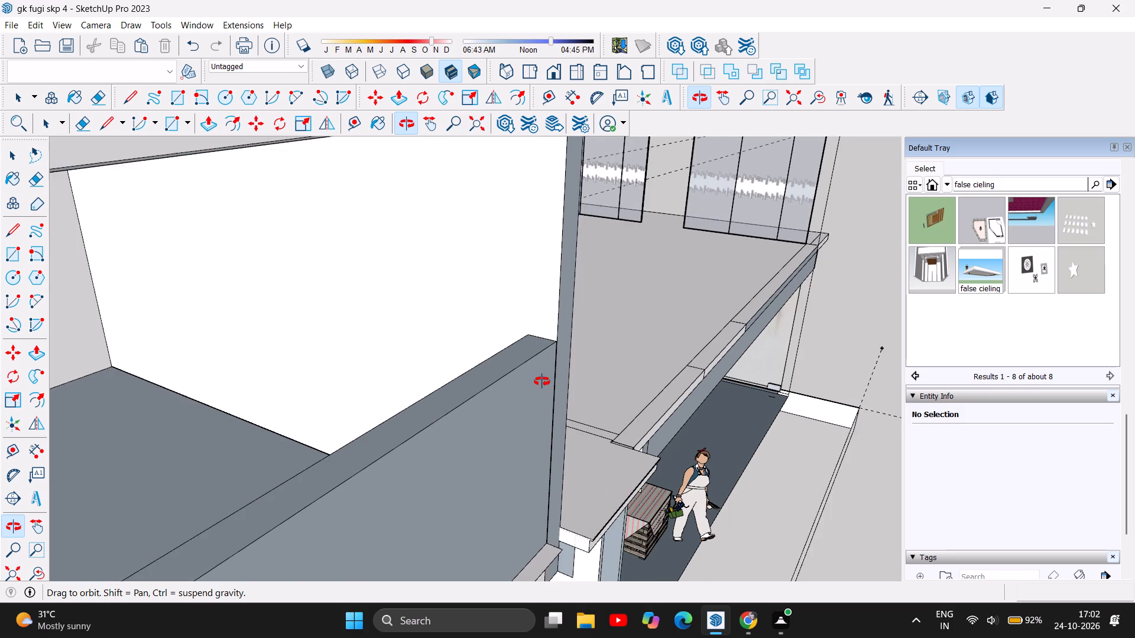
scroll(542, 382, down, 2)
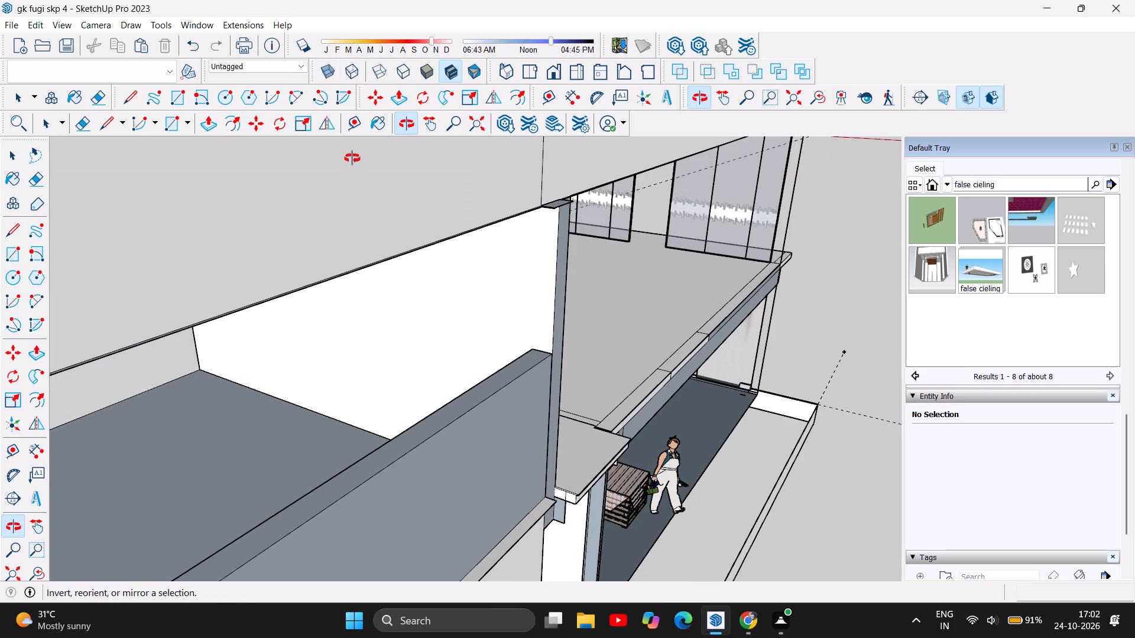
click(200, 127)
drag(488, 383, 448, 180)
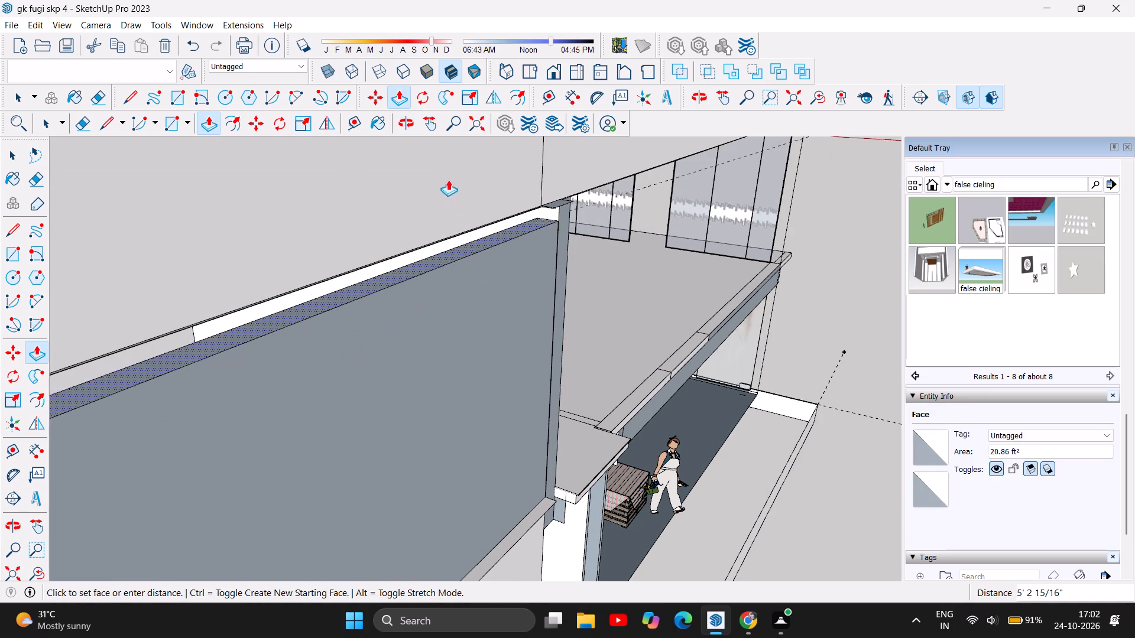
drag(448, 180, 459, 212)
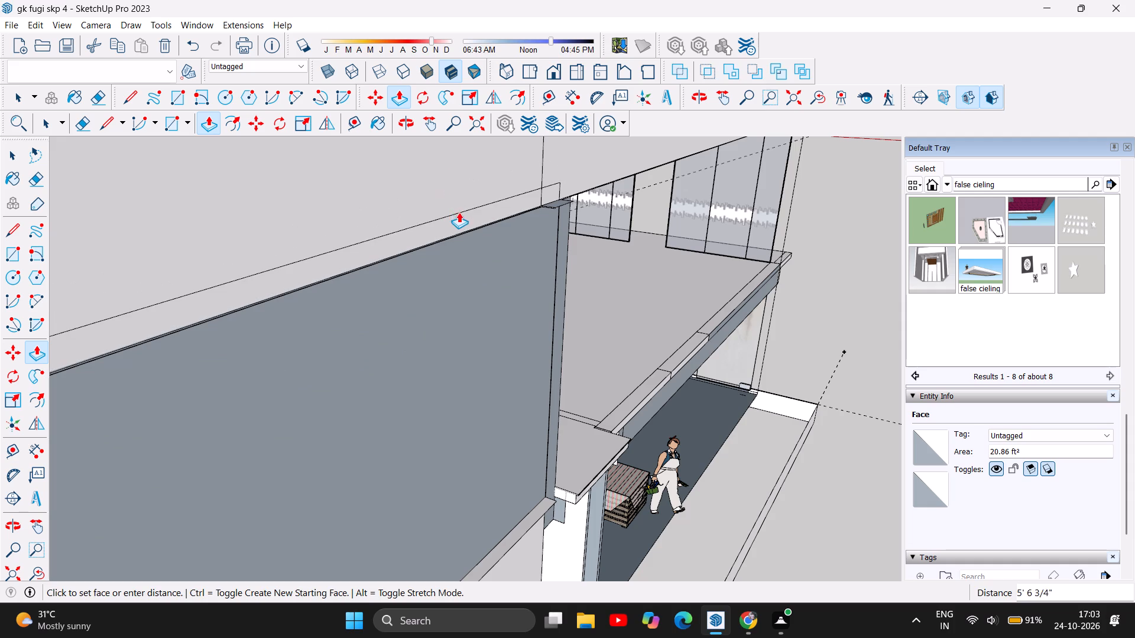
drag(459, 212, 461, 224)
Push/Pull the side wall's top face another 3" up towards the parapet's lower edge at the outer corner.
scroll(651, 390, down, 3)
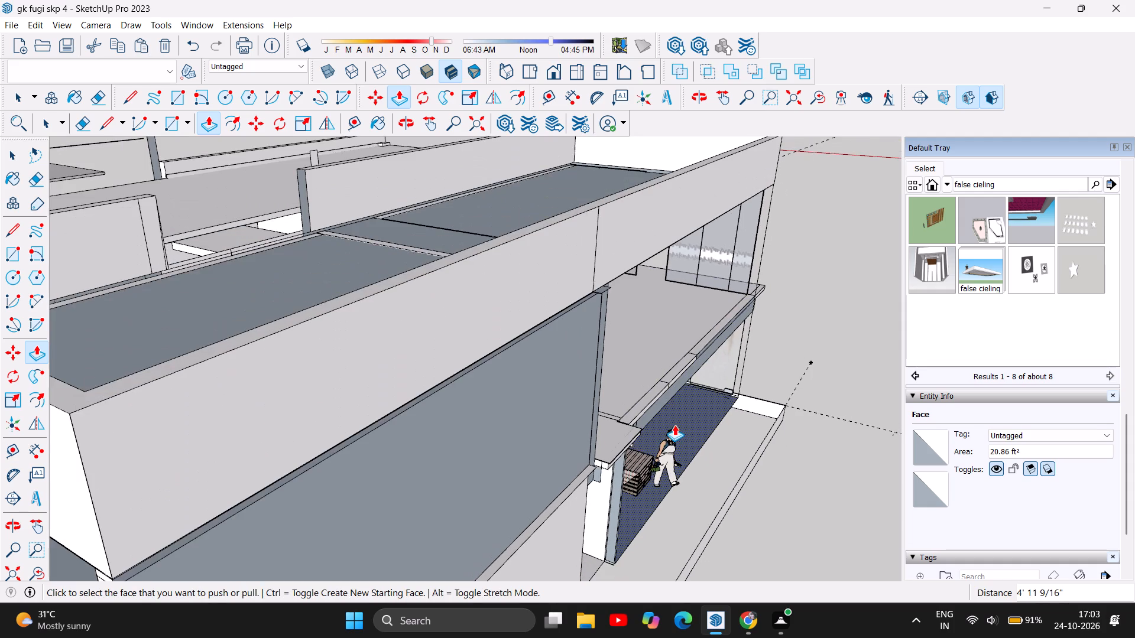
scroll(689, 431, down, 2)
scroll(353, 514, up, 5)
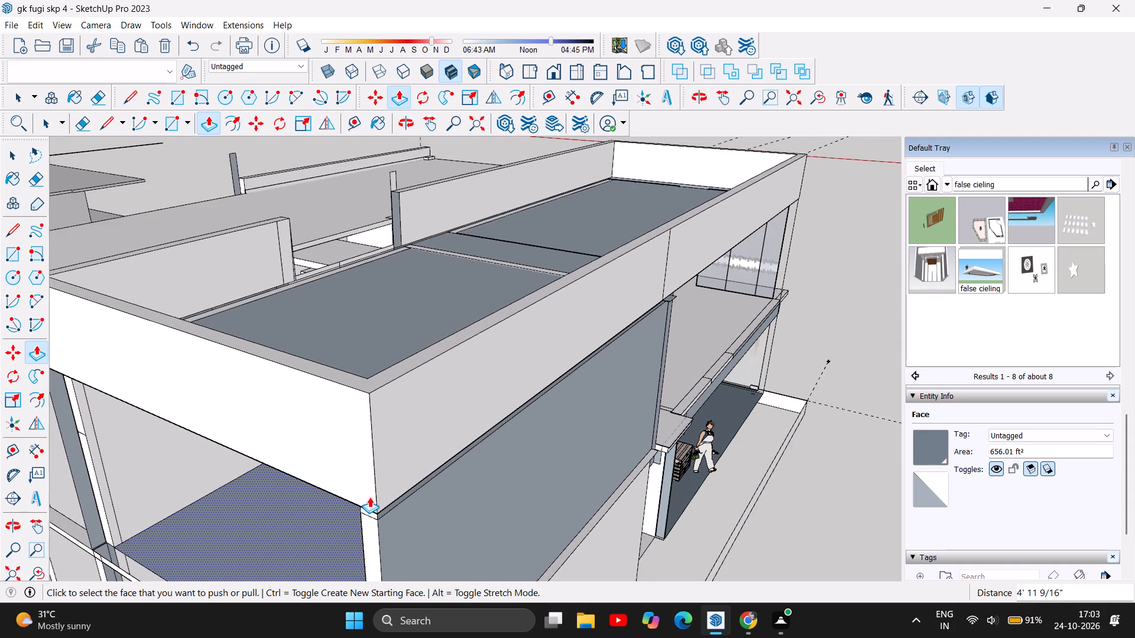
scroll(384, 466, up, 7)
scroll(376, 556, up, 4)
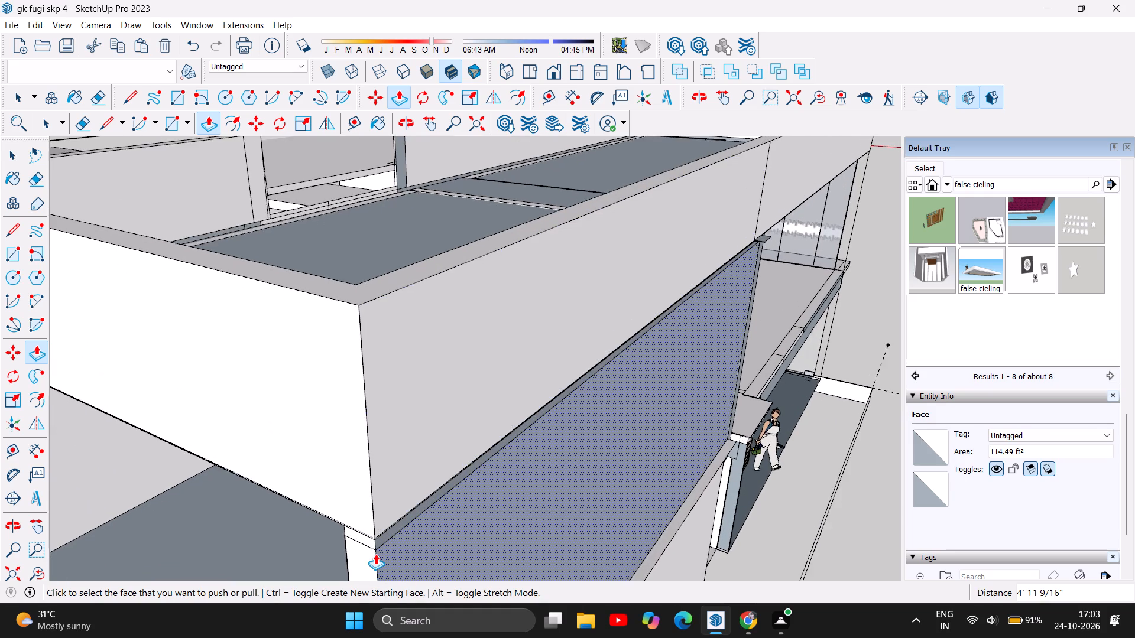
scroll(375, 554, up, 20)
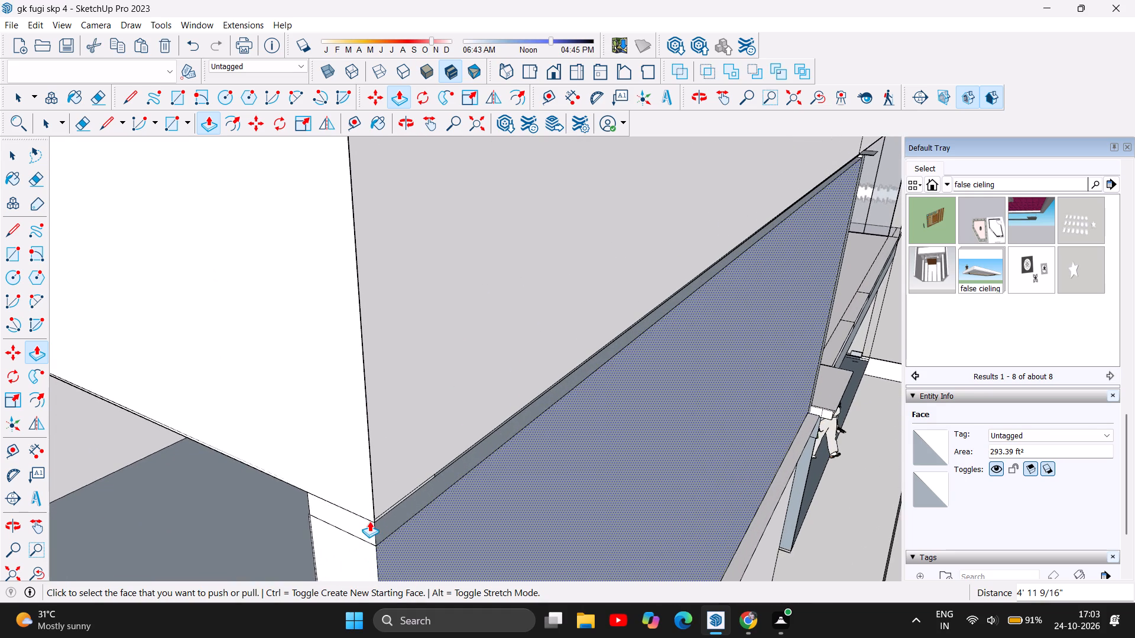
scroll(369, 521, up, 10)
scroll(393, 509, down, 1)
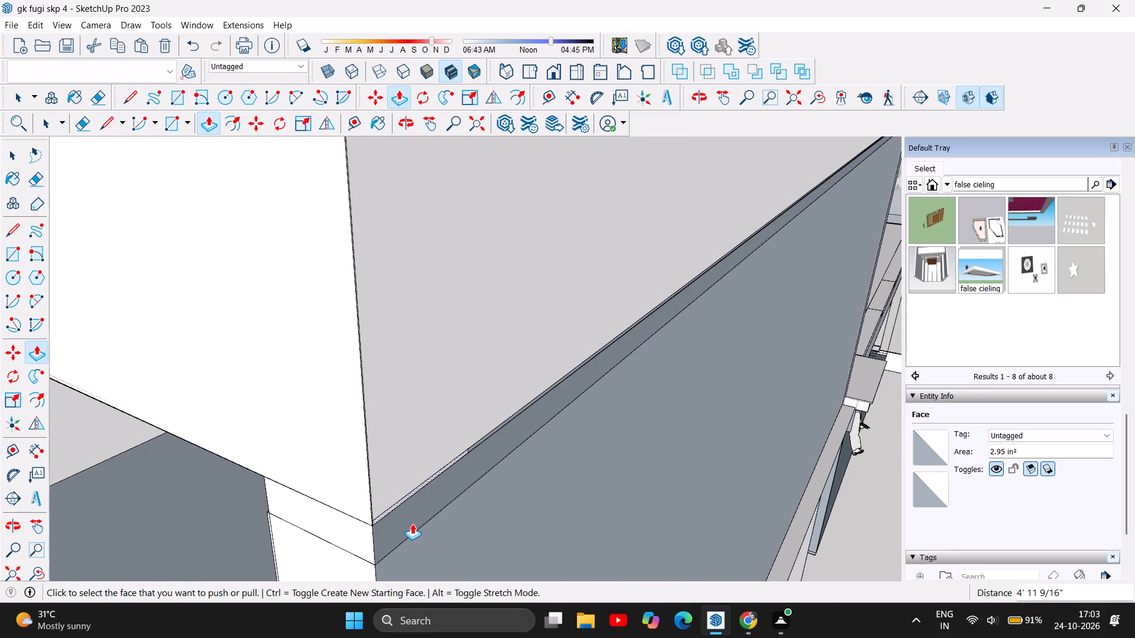
drag(411, 522, 400, 489)
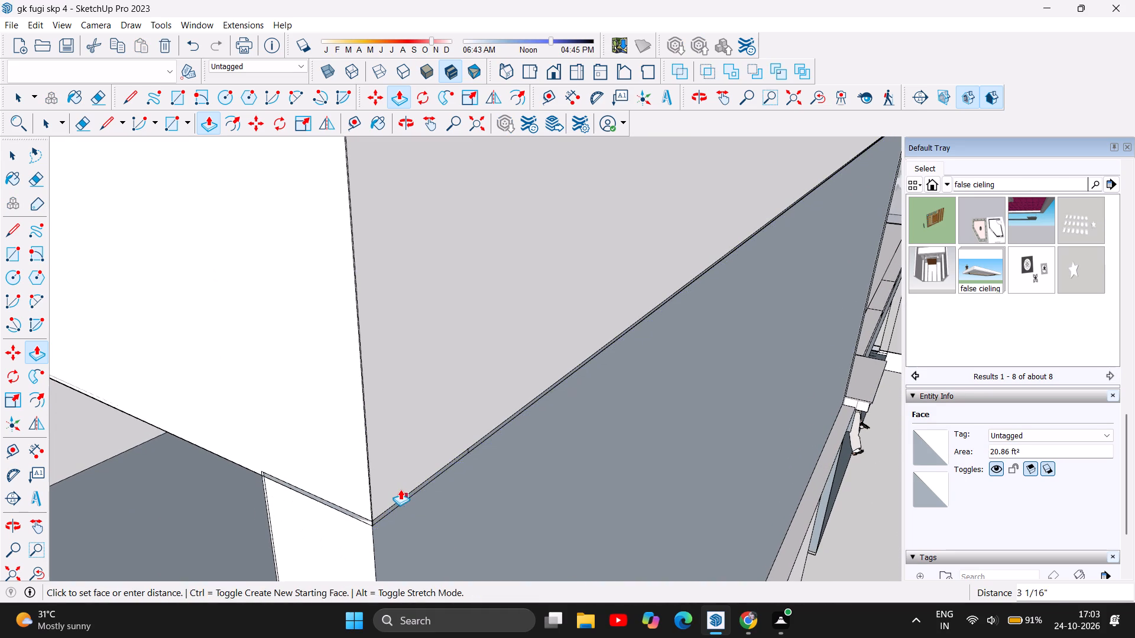
drag(400, 489, 395, 483)
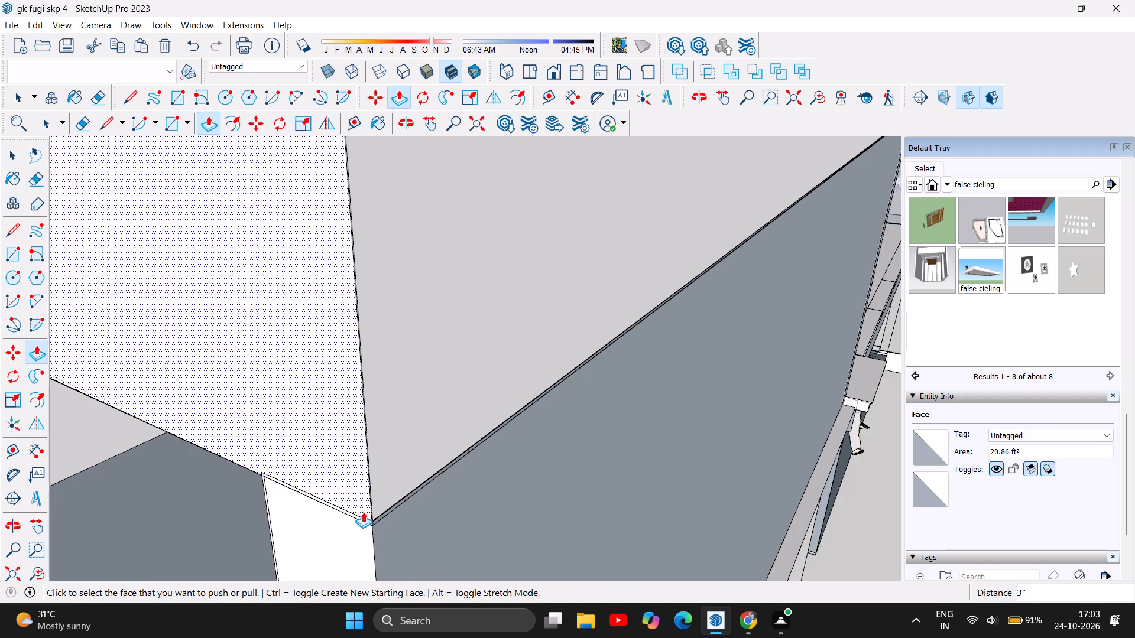
Push/Pull the thin leftover strip beneath the parapet at the building's outer corner by about 3/4".
scroll(363, 512, up, 19)
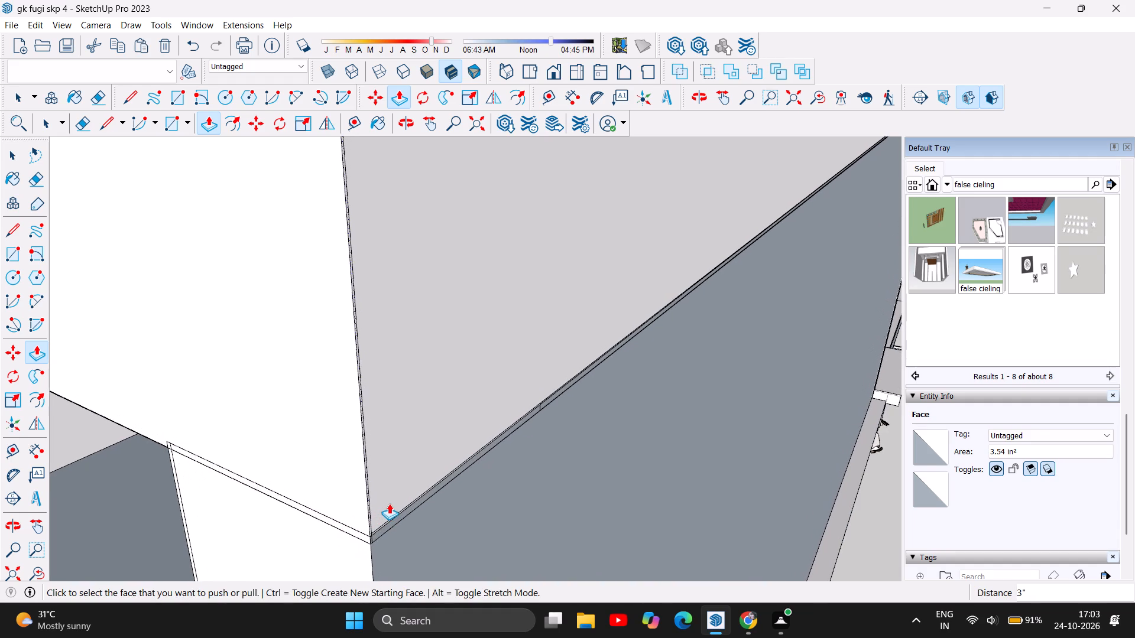
drag(386, 528, 378, 502)
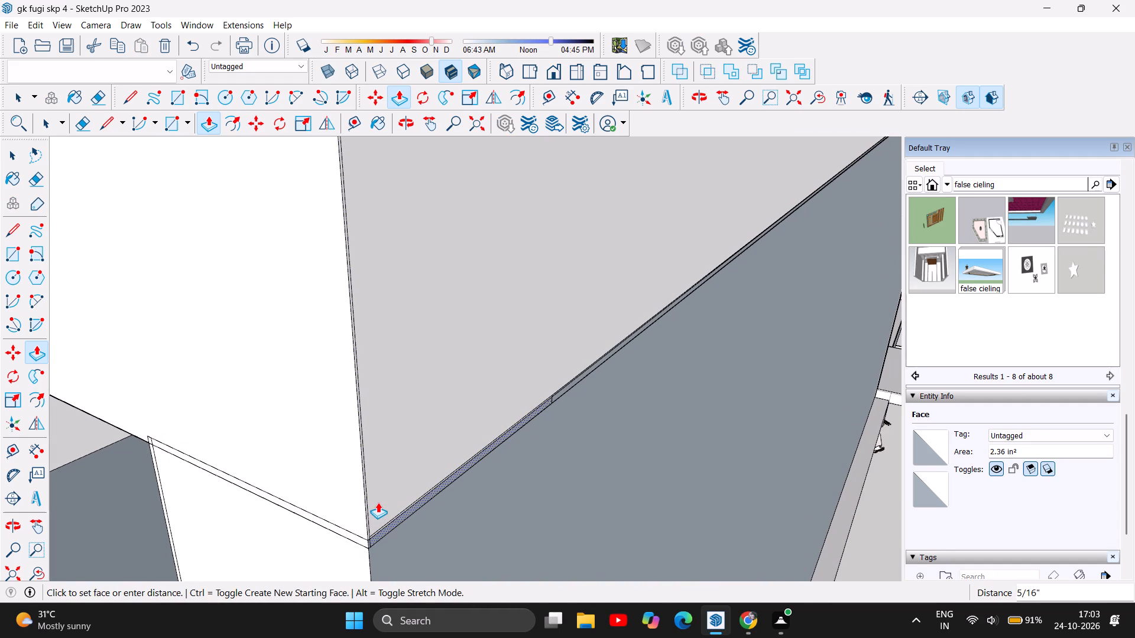
drag(378, 502, 374, 496)
scroll(545, 395, up, 8)
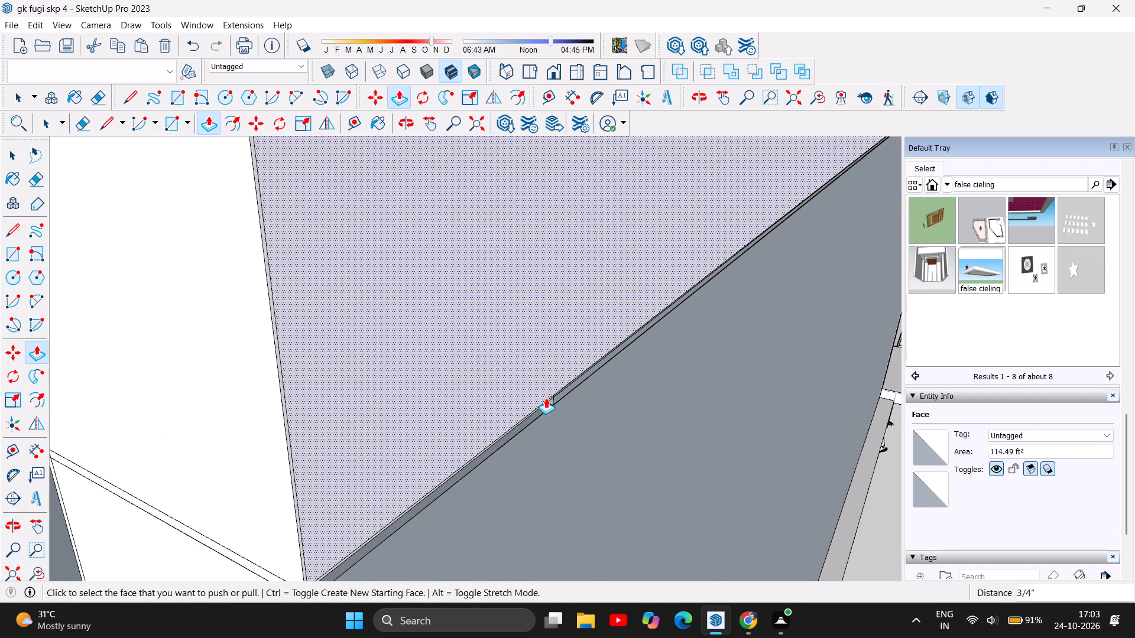
Undo the last Push/Pull on the thin strip beneath the parapet at the building's outer corner.
scroll(546, 398, up, 4)
drag(550, 397, 508, 419)
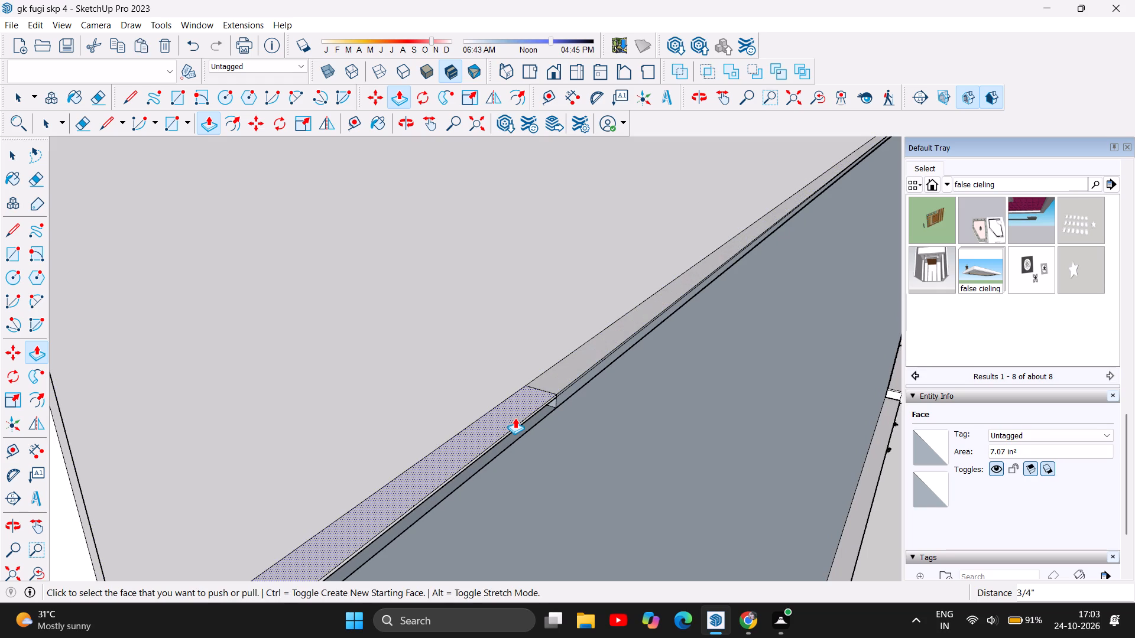
key(ctrl+z)
Push/Pull the tiny triangular end face in the gap beneath the parapet about 3 5/8" along the wall's top edge.
scroll(544, 418, up, 6)
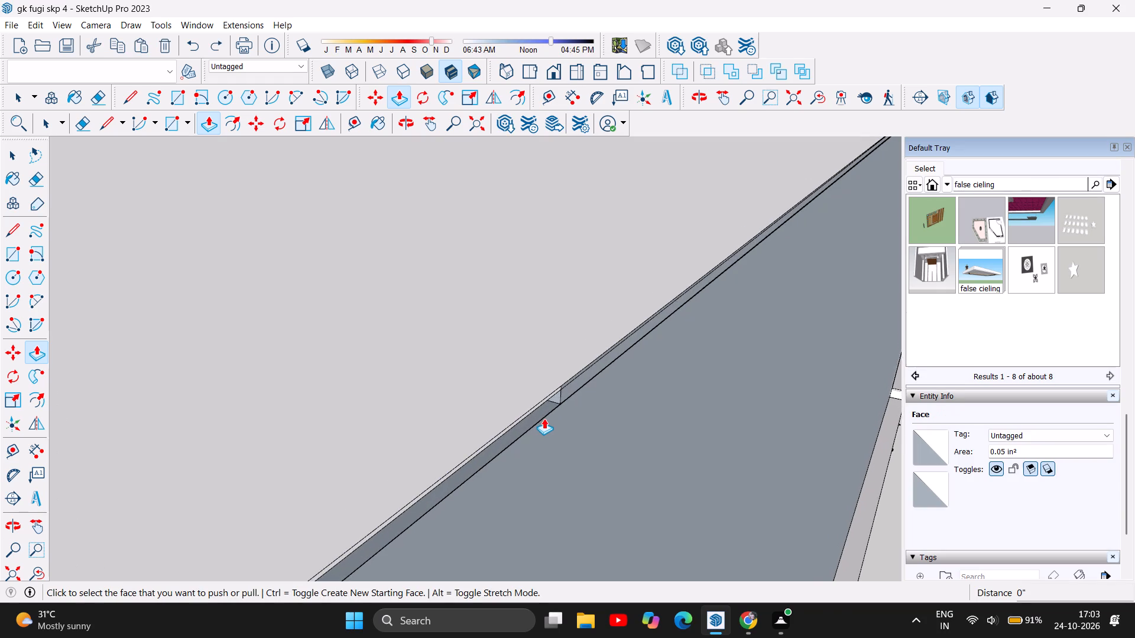
scroll(549, 416, up, 8)
drag(565, 375, 551, 382)
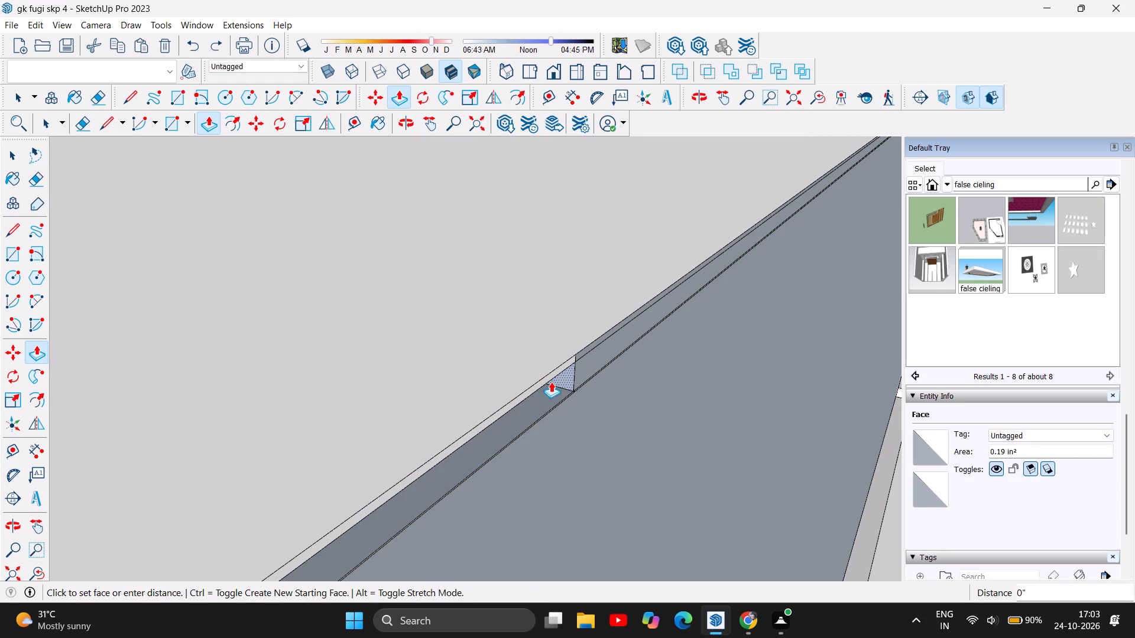
drag(551, 382, 208, 584)
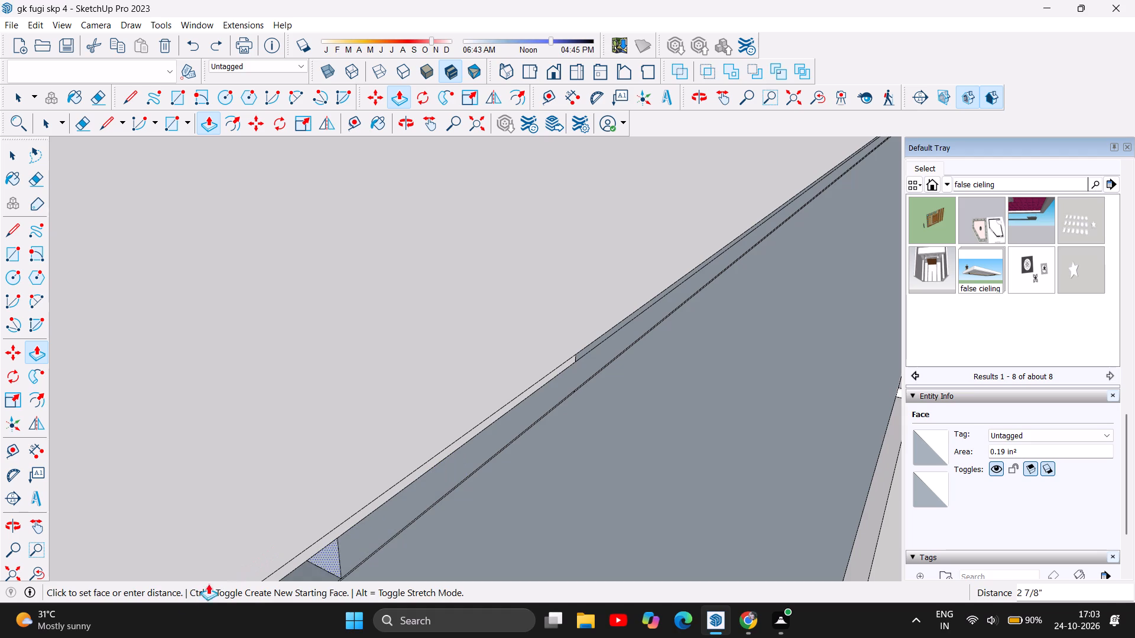
drag(208, 584, 139, 623)
scroll(627, 295, down, 6)
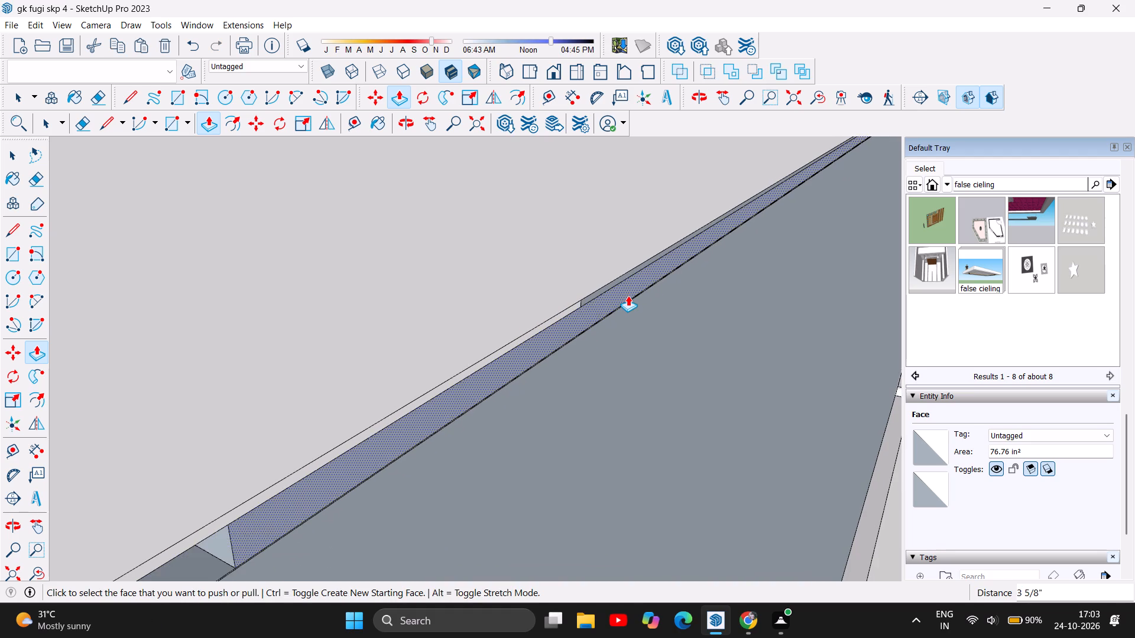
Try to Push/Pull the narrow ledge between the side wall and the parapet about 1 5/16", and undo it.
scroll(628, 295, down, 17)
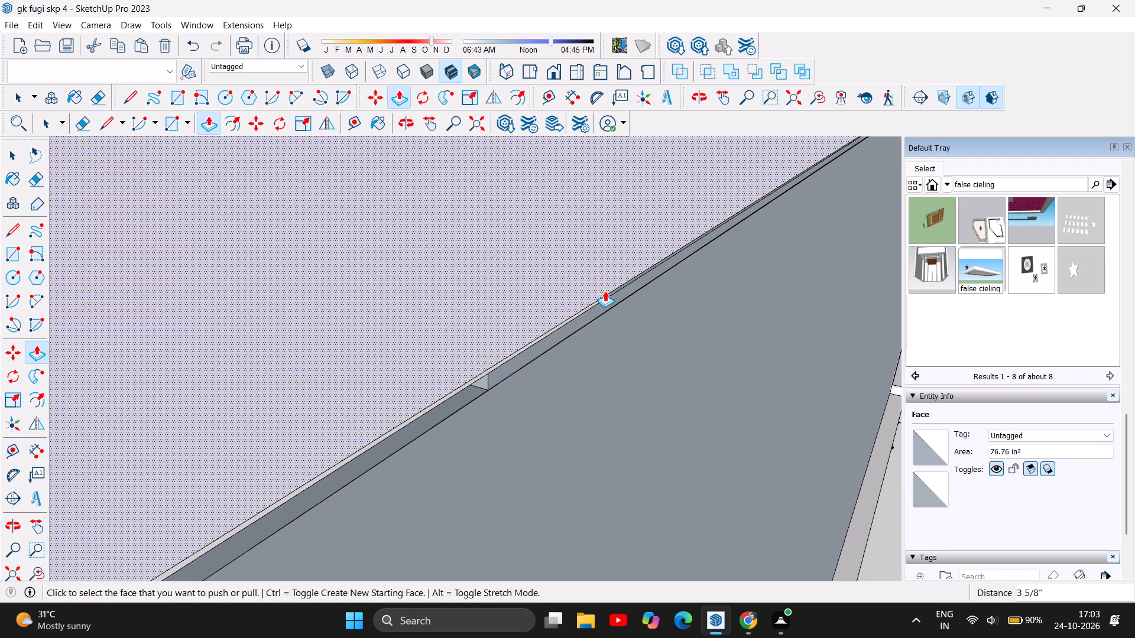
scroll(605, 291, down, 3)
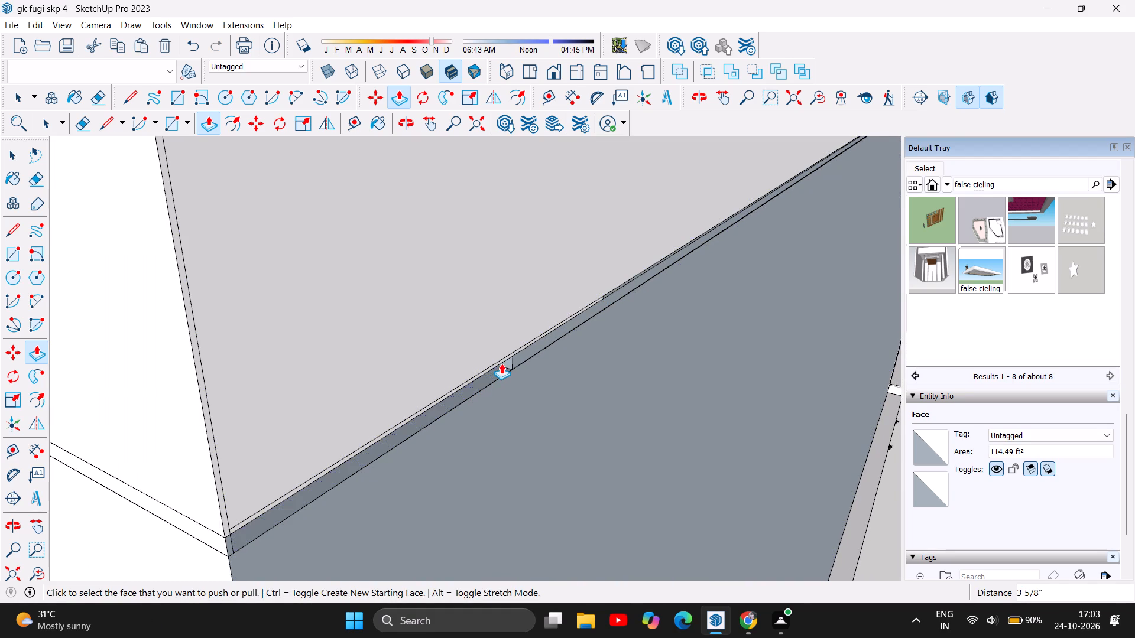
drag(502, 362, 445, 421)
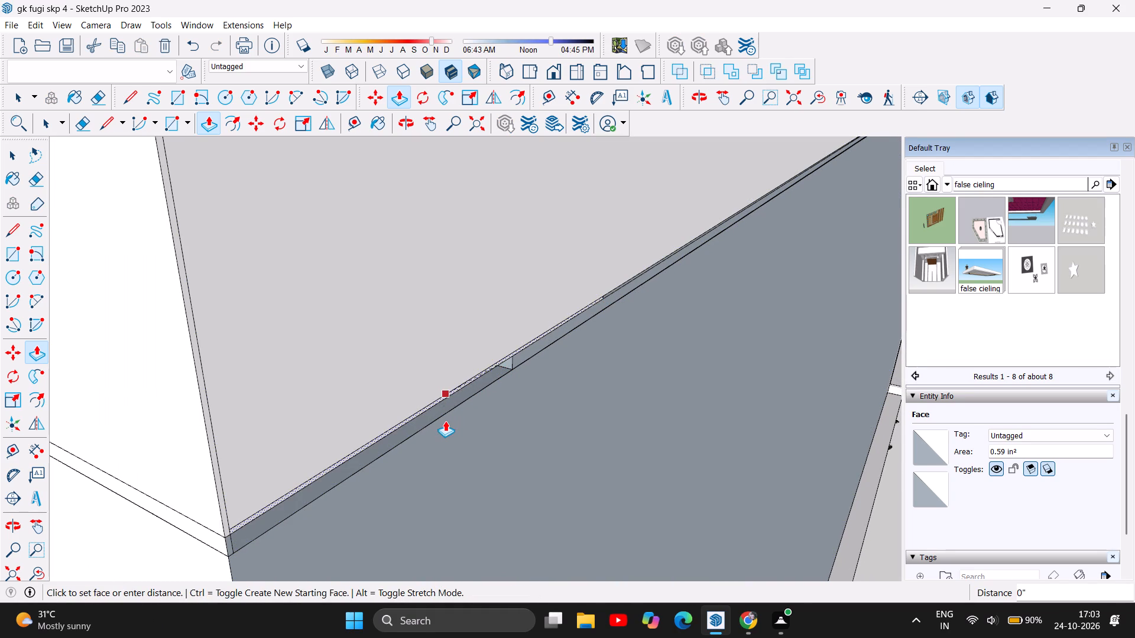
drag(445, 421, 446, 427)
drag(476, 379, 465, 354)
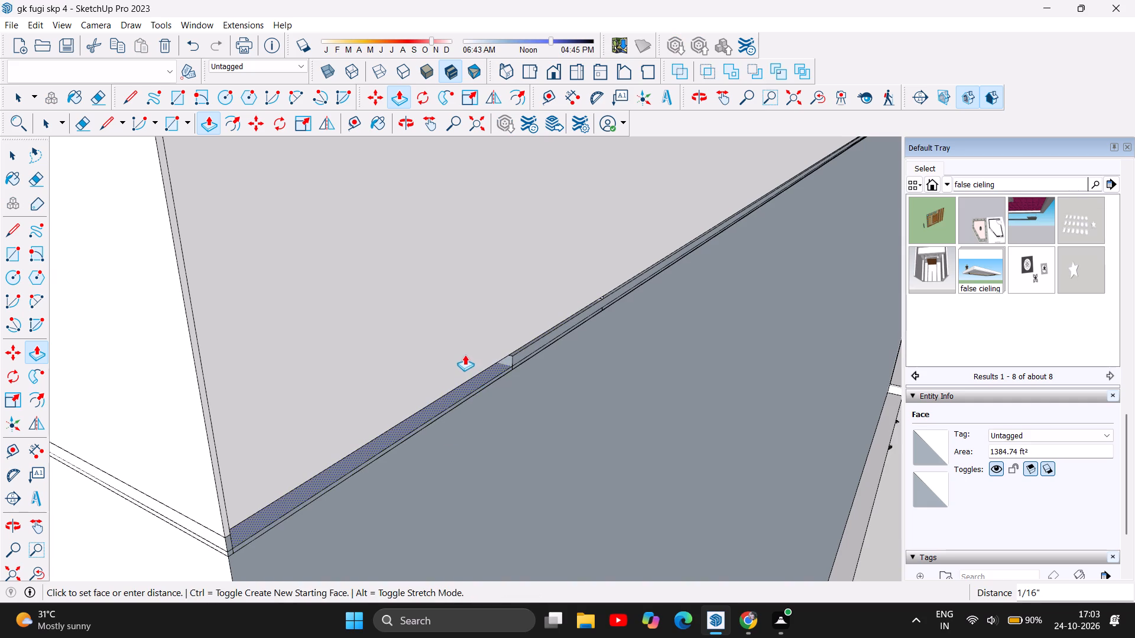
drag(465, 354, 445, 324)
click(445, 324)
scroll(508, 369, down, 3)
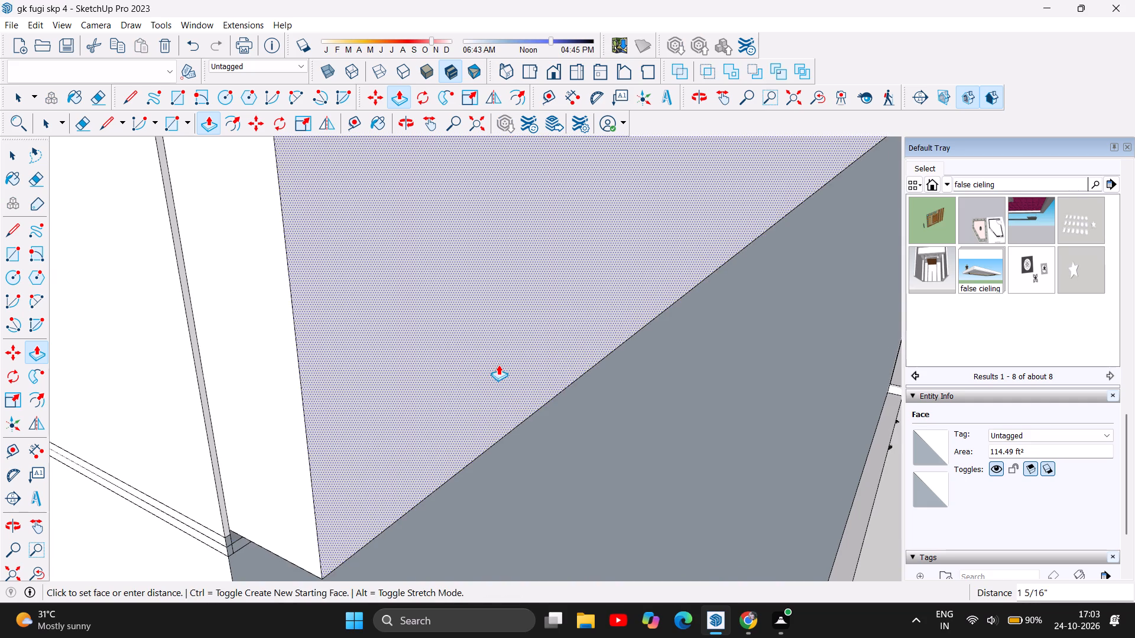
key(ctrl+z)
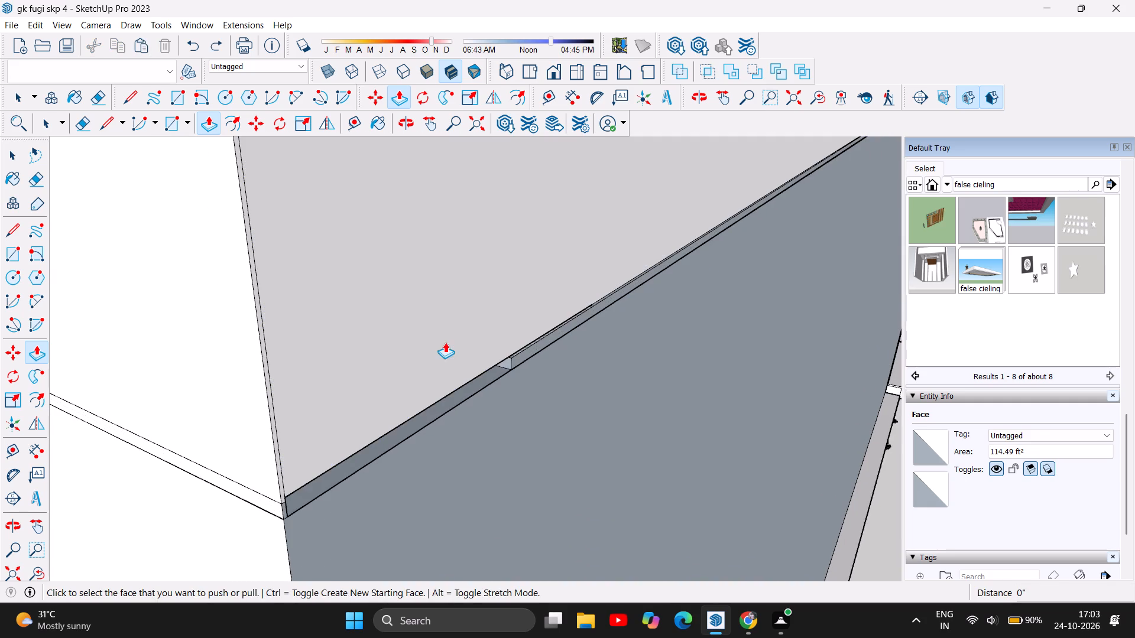
Inspect the closed upper-floor side wall, the floor slabs and the rooms below from several sides of the building.
scroll(469, 385, down, 5)
scroll(416, 331, down, 7)
scroll(320, 288, down, 7)
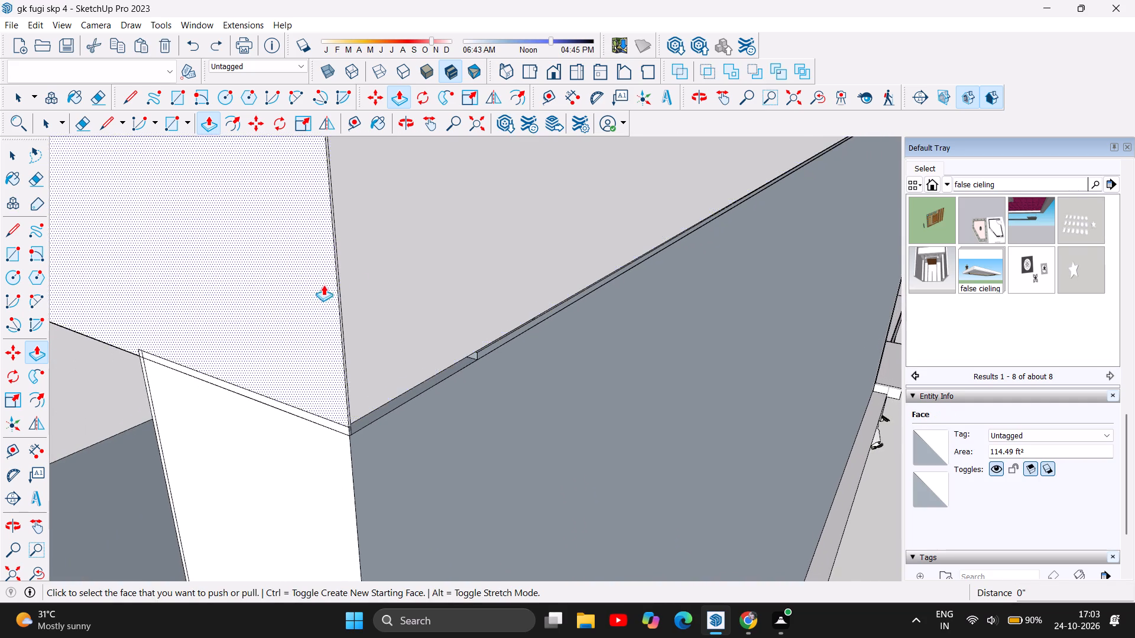
scroll(367, 275, down, 8)
scroll(367, 275, up, 1)
scroll(367, 275, down, 8)
scroll(277, 297, down, 7)
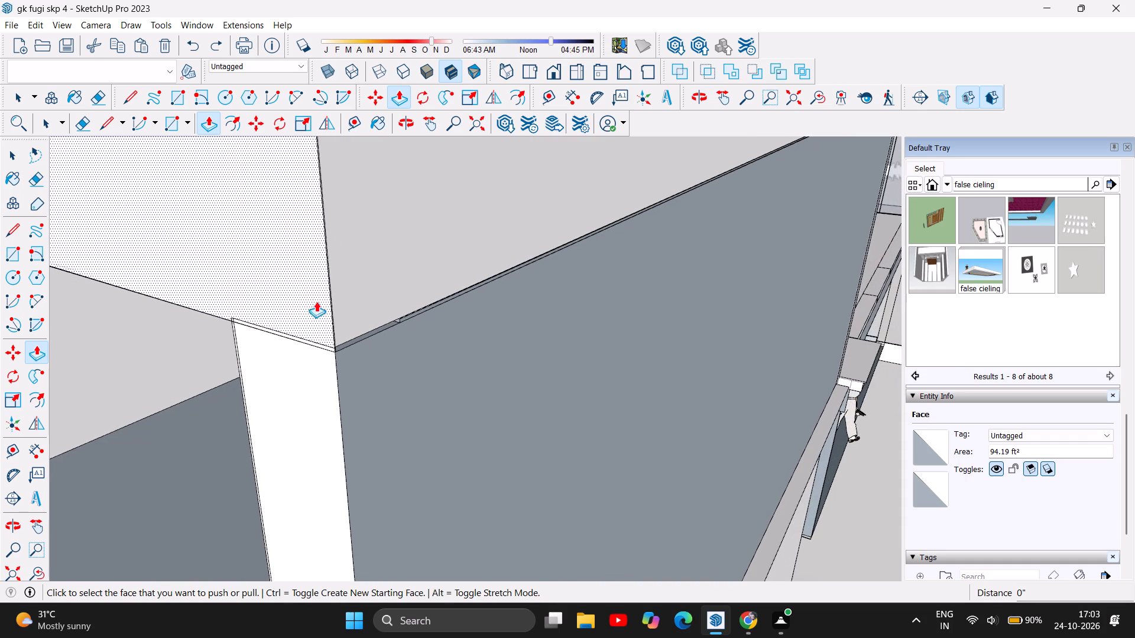
scroll(335, 308, down, 8)
scroll(512, 258, down, 8)
scroll(740, 229, down, 5)
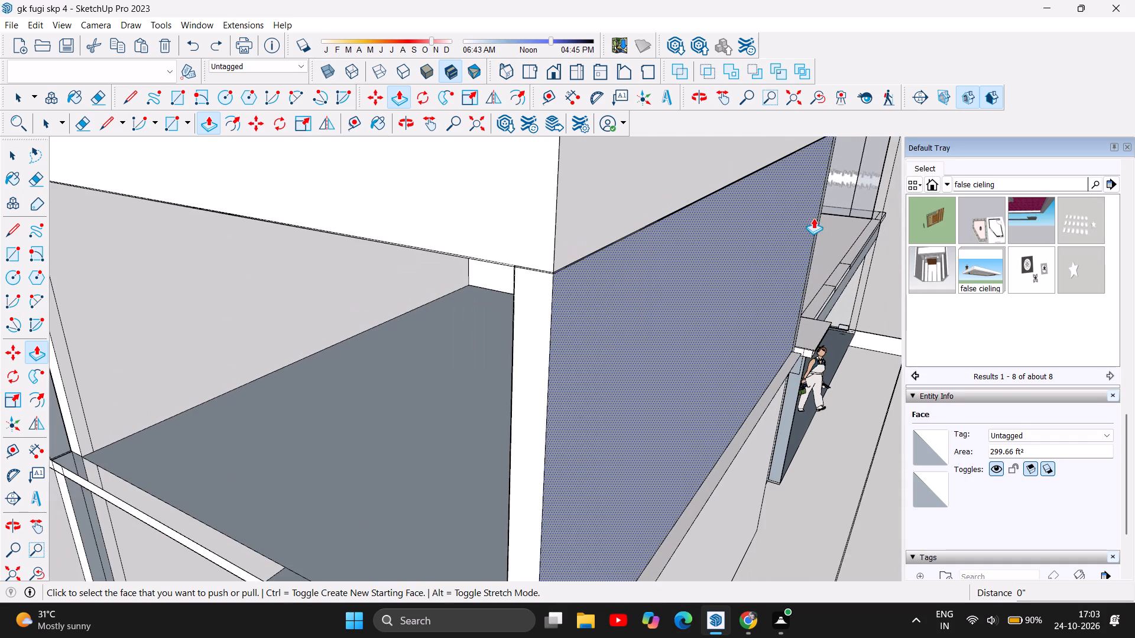
scroll(815, 218, down, 5)
scroll(454, 422, down, 7)
scroll(622, 351, up, 1)
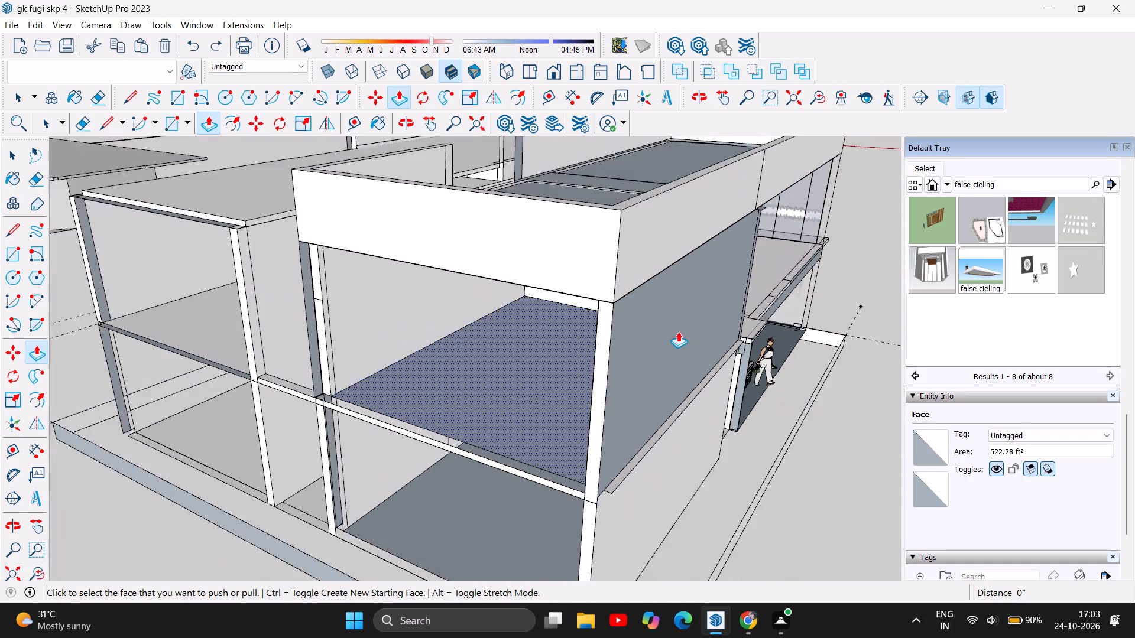
scroll(678, 331, down, 7)
scroll(547, 451, up, 7)
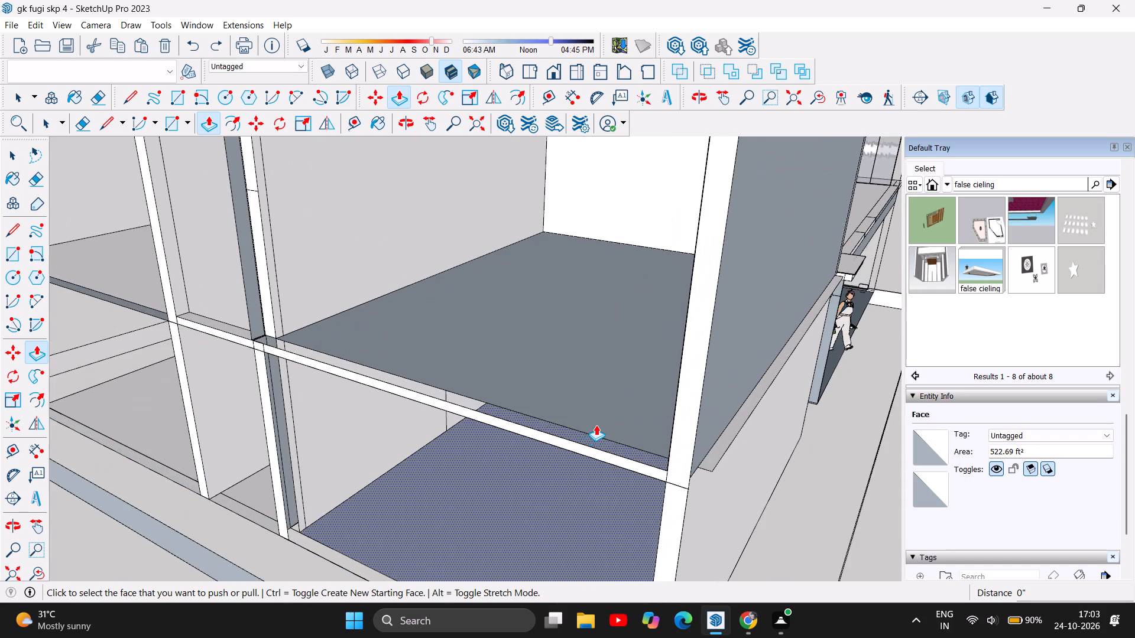
scroll(596, 425, up, 8)
scroll(564, 473, up, 4)
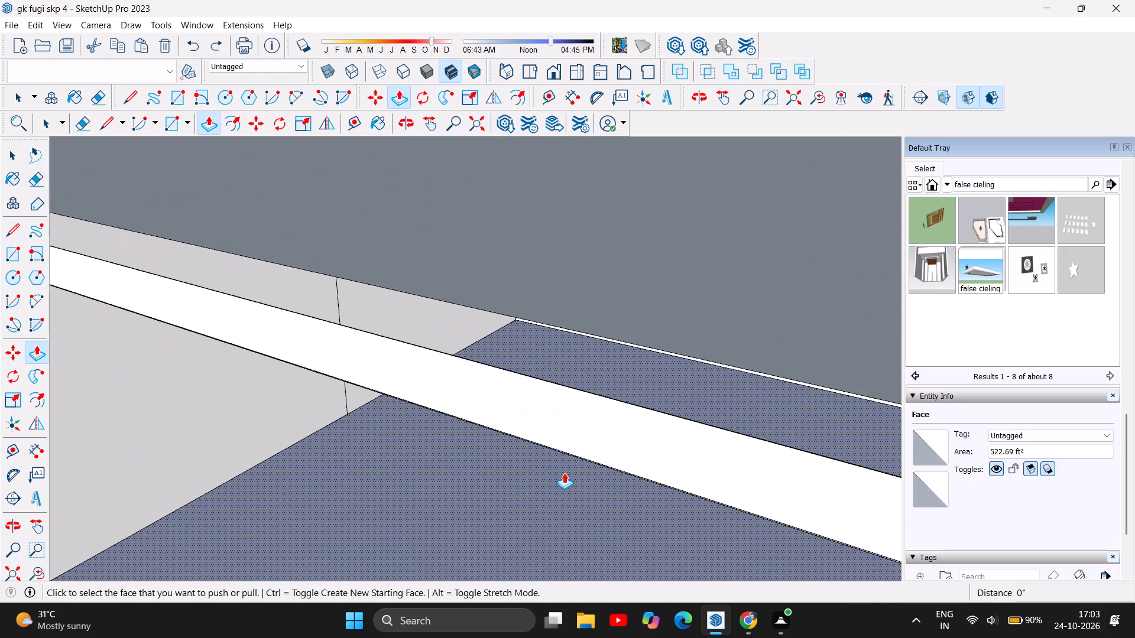
click(408, 122)
drag(408, 470, 440, 422)
click(440, 422)
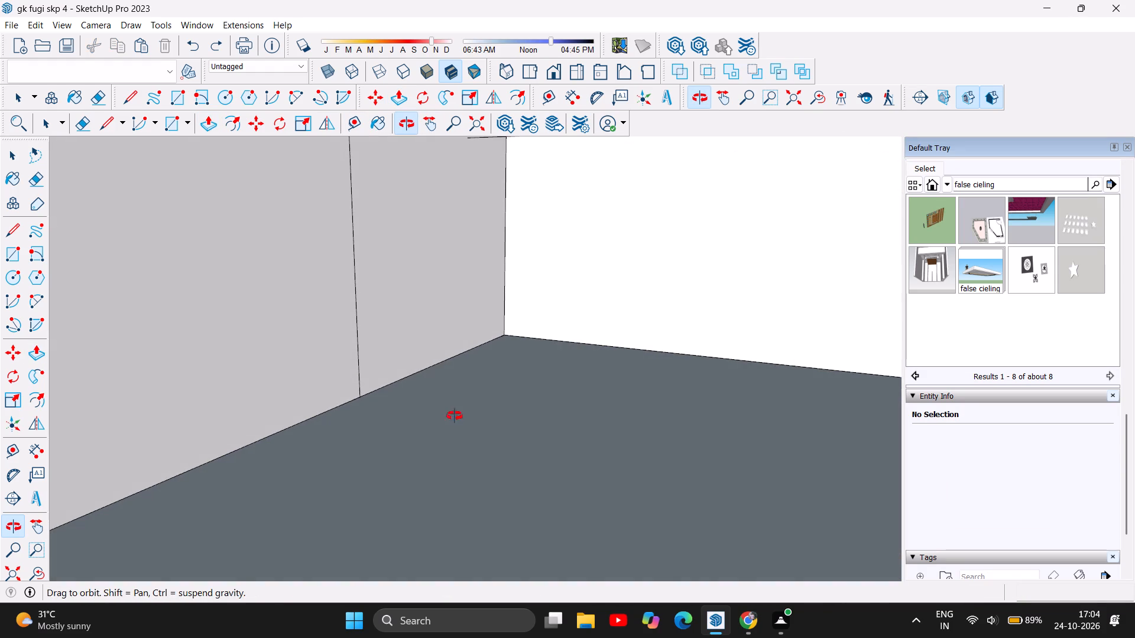
scroll(577, 359, down, 5)
drag(575, 350, 584, 312)
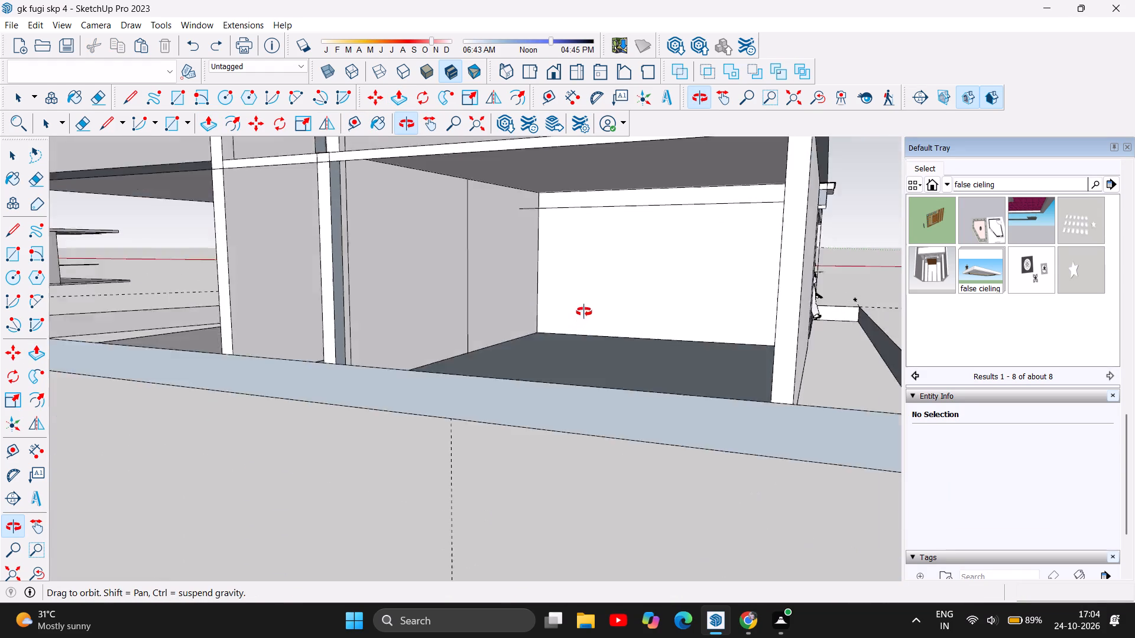
drag(584, 312, 570, 323)
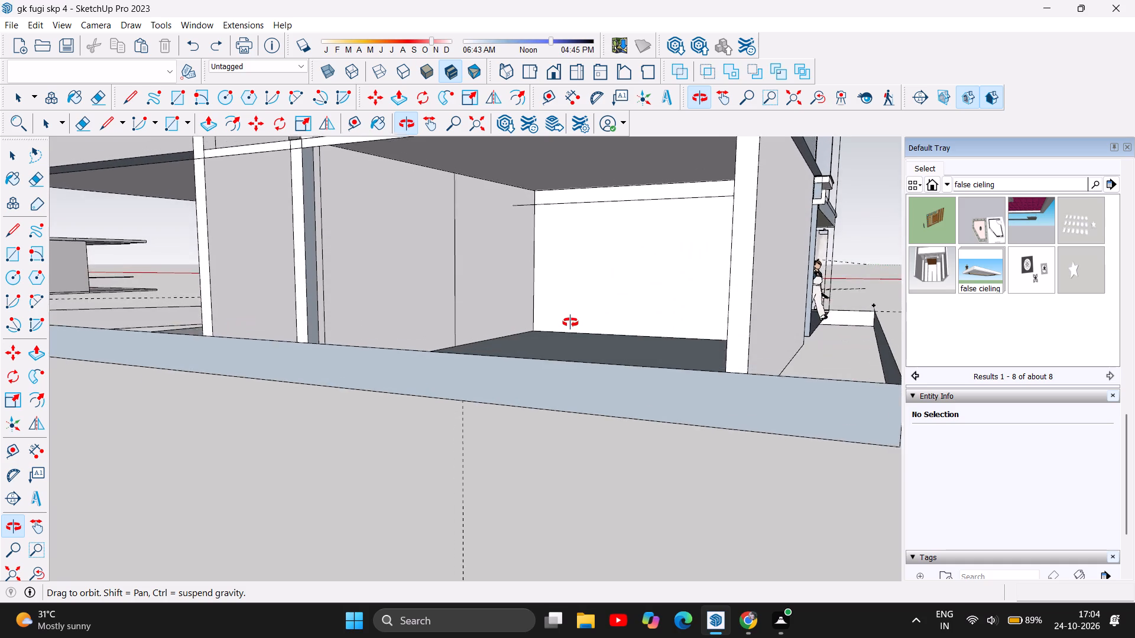
drag(570, 323, 562, 359)
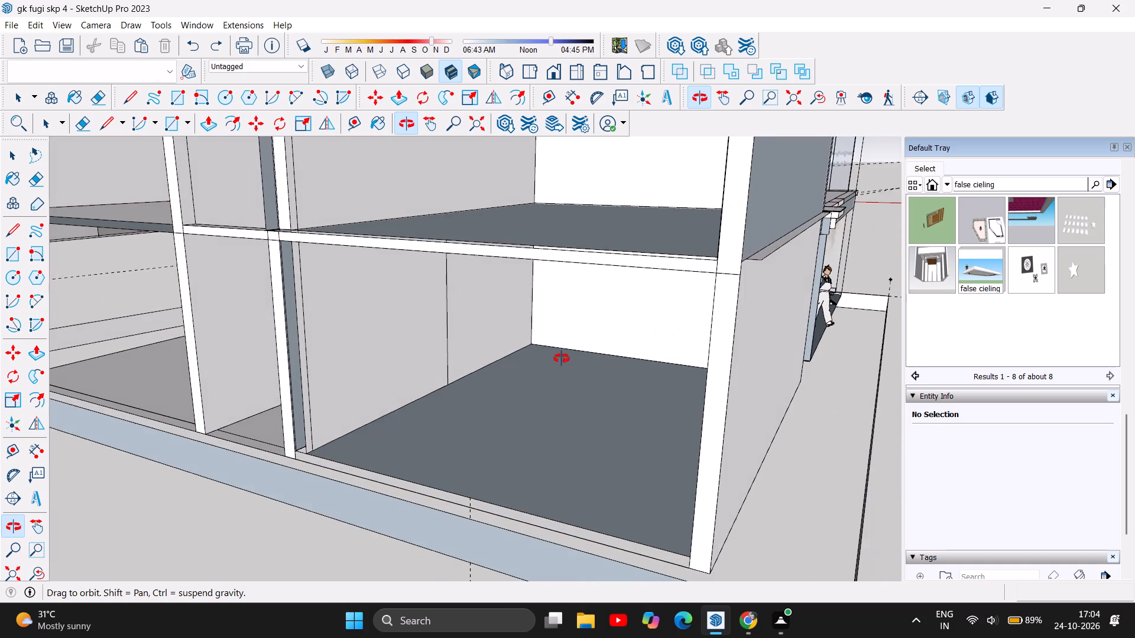
drag(562, 359, 368, 385)
scroll(491, 415, down, 5)
scroll(587, 485, down, 4)
drag(483, 421, 538, 438)
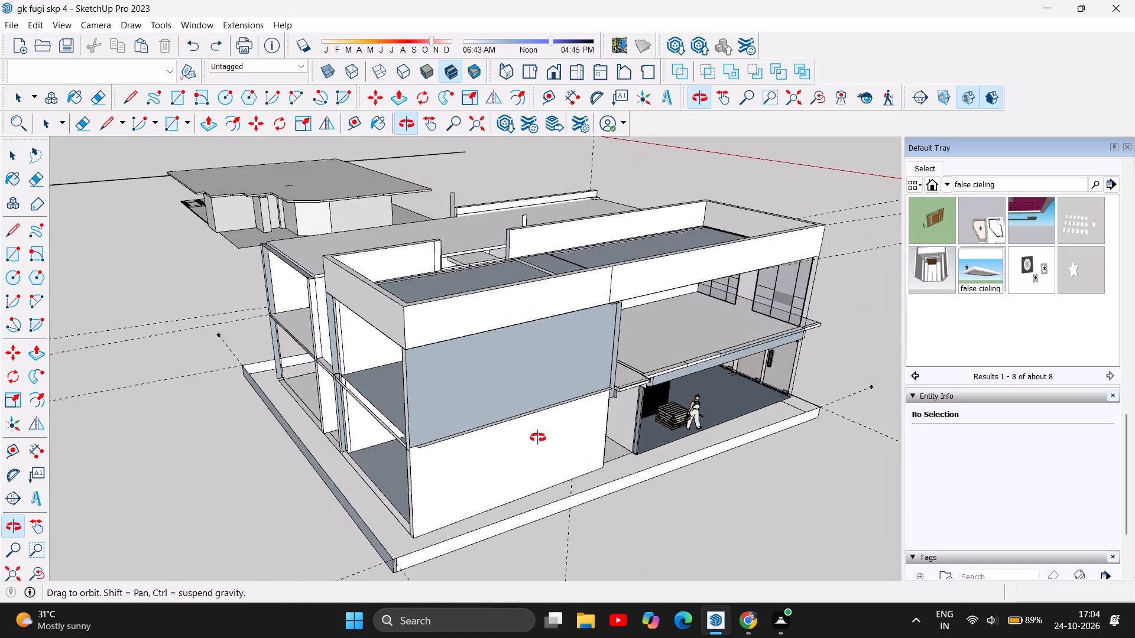
drag(538, 438, 424, 450)
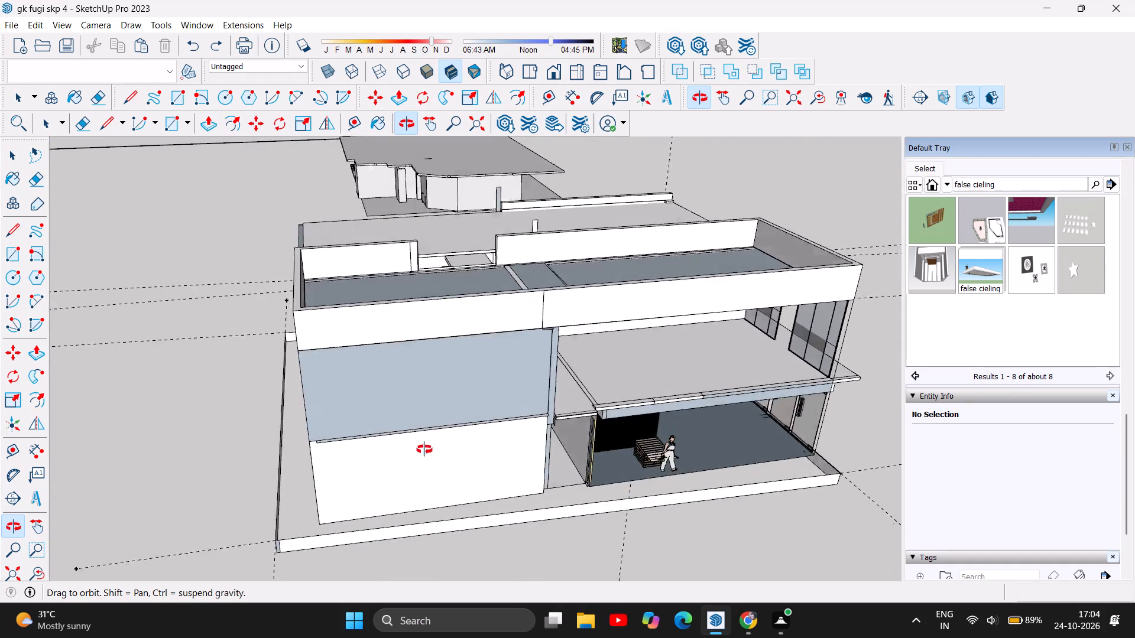
drag(424, 450, 304, 419)
Examine the ledge at the upper side wall's base where it meets the column and the adjoining balcony slab.
scroll(351, 382, up, 4)
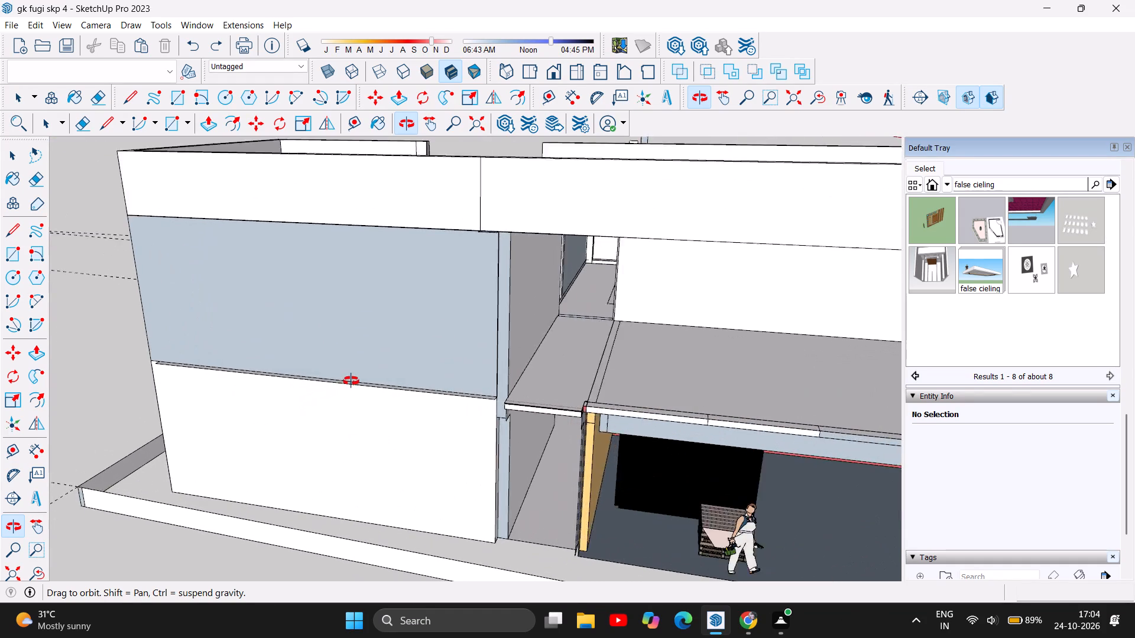
scroll(351, 381, up, 2)
scroll(446, 401, up, 6)
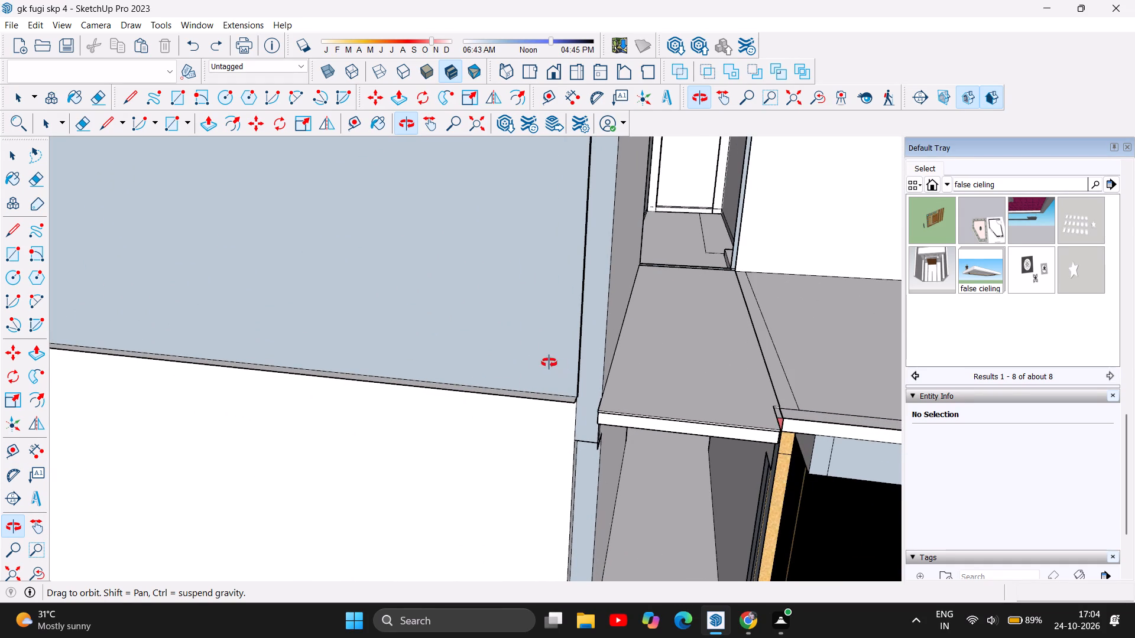
scroll(565, 473, down, 3)
drag(404, 439, 429, 460)
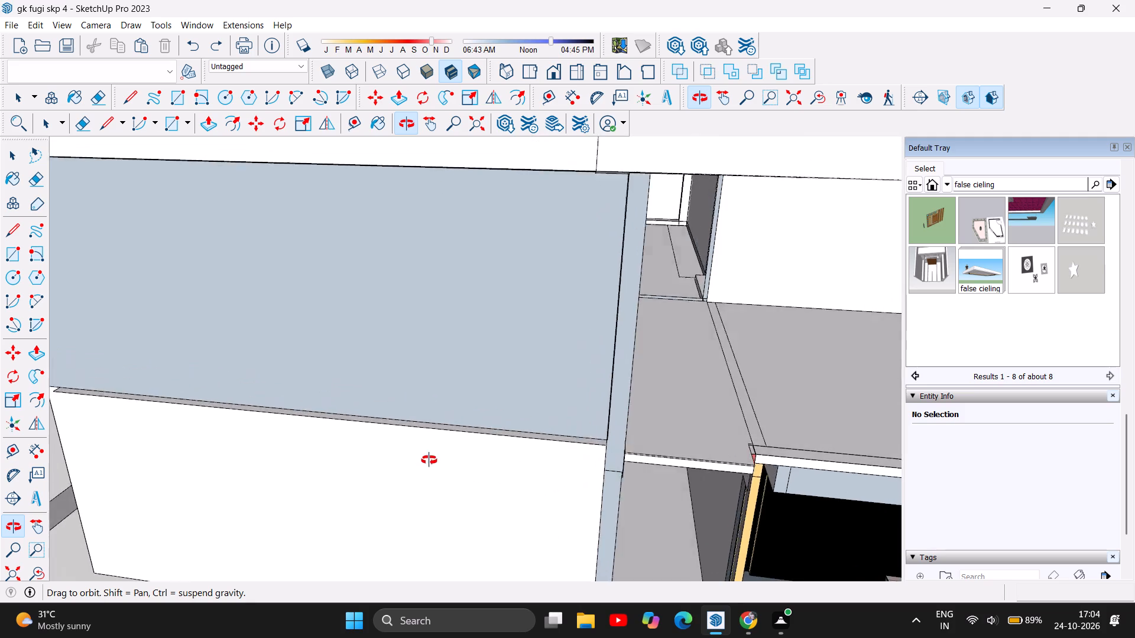
drag(429, 460, 449, 485)
drag(503, 520, 453, 520)
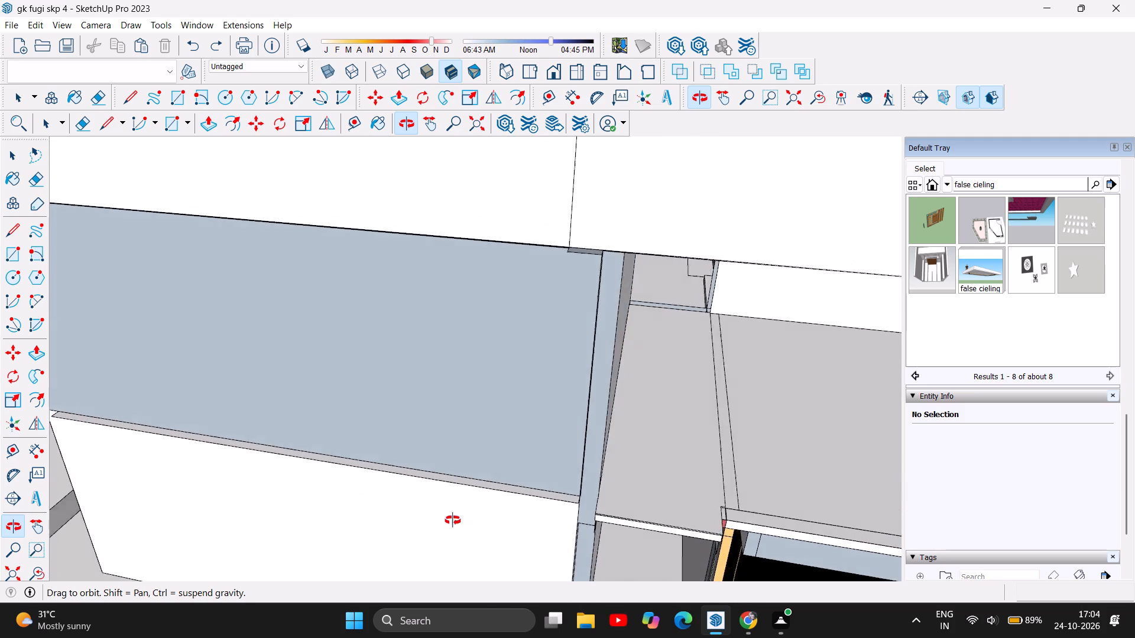
drag(453, 520, 364, 498)
click(364, 498)
scroll(418, 490, up, 6)
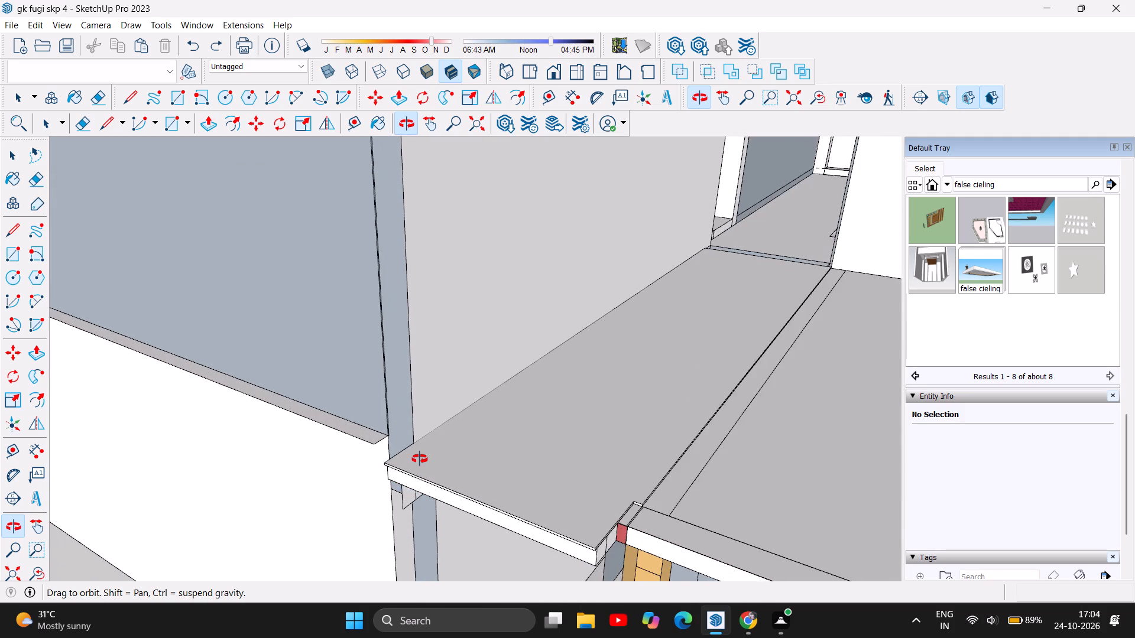
scroll(420, 459, up, 8)
drag(378, 439, 230, 421)
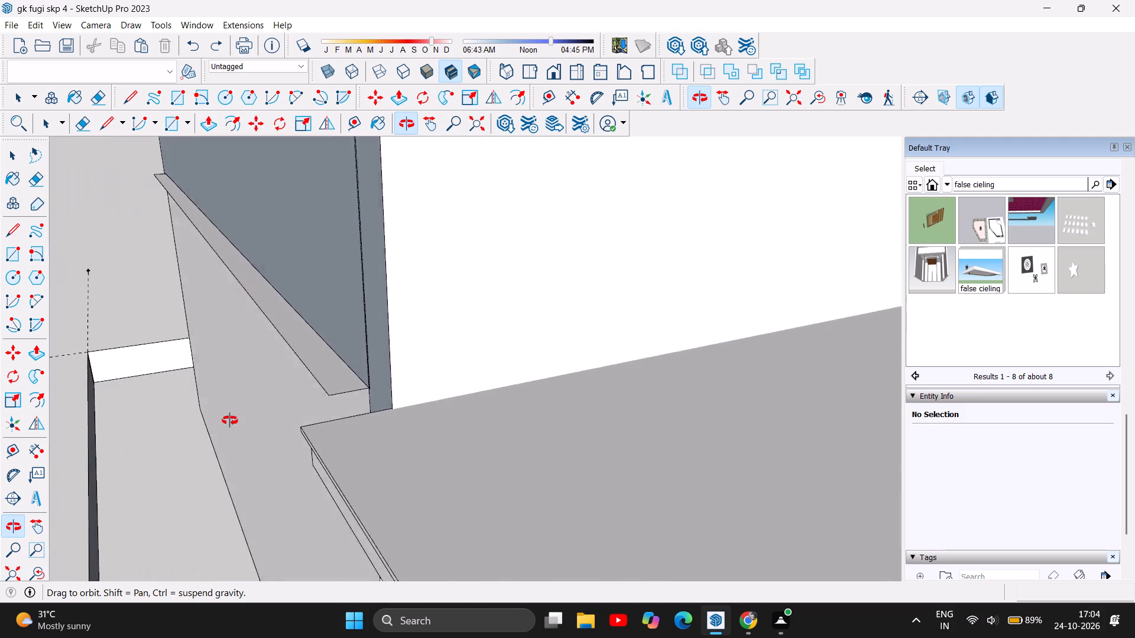
drag(230, 421, 382, 383)
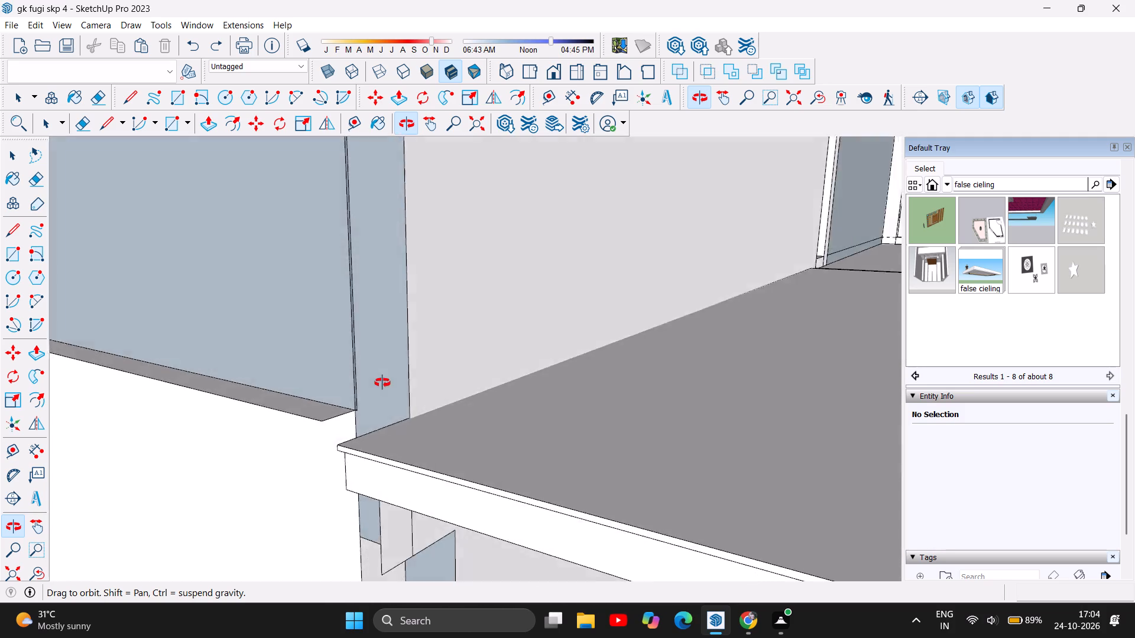
drag(382, 383, 667, 382)
drag(492, 460, 552, 470)
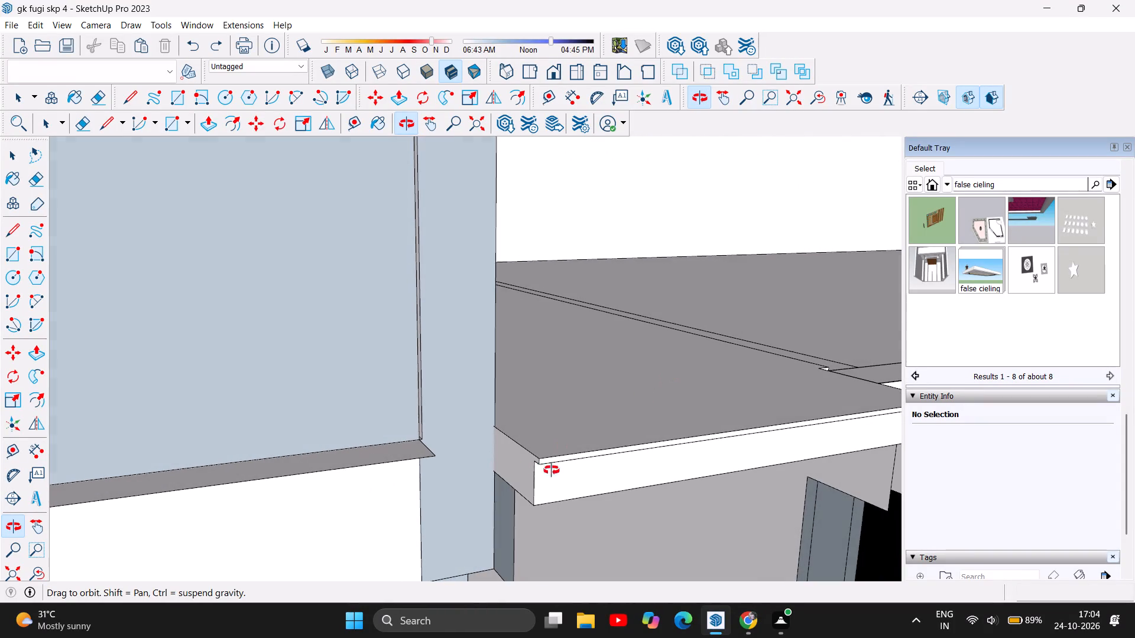
drag(552, 470, 760, 474)
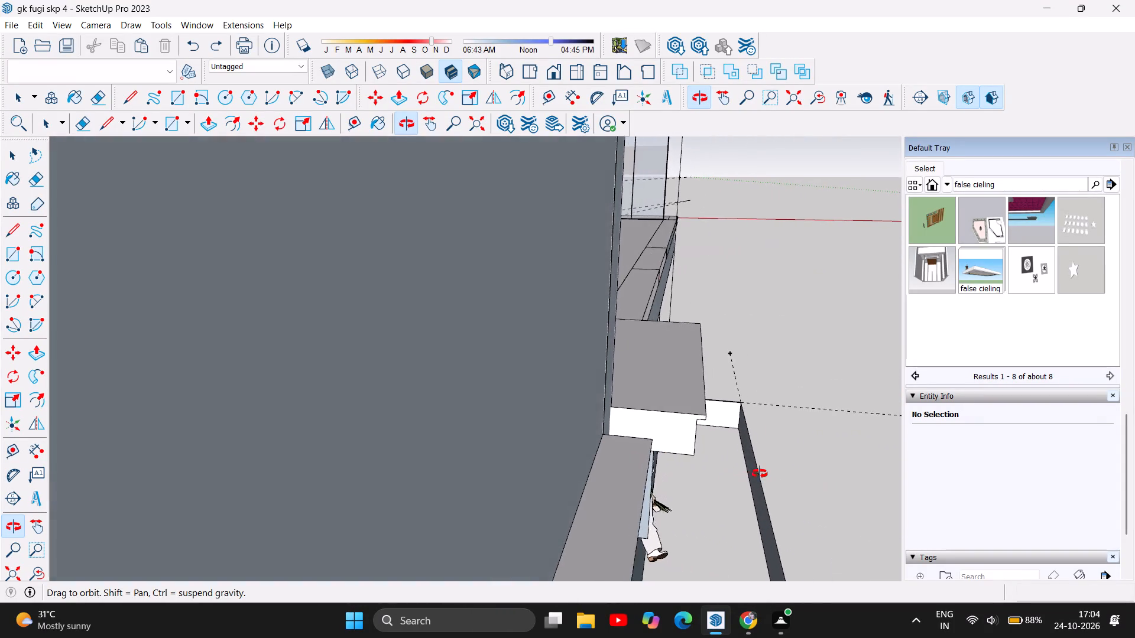
drag(760, 474, 433, 370)
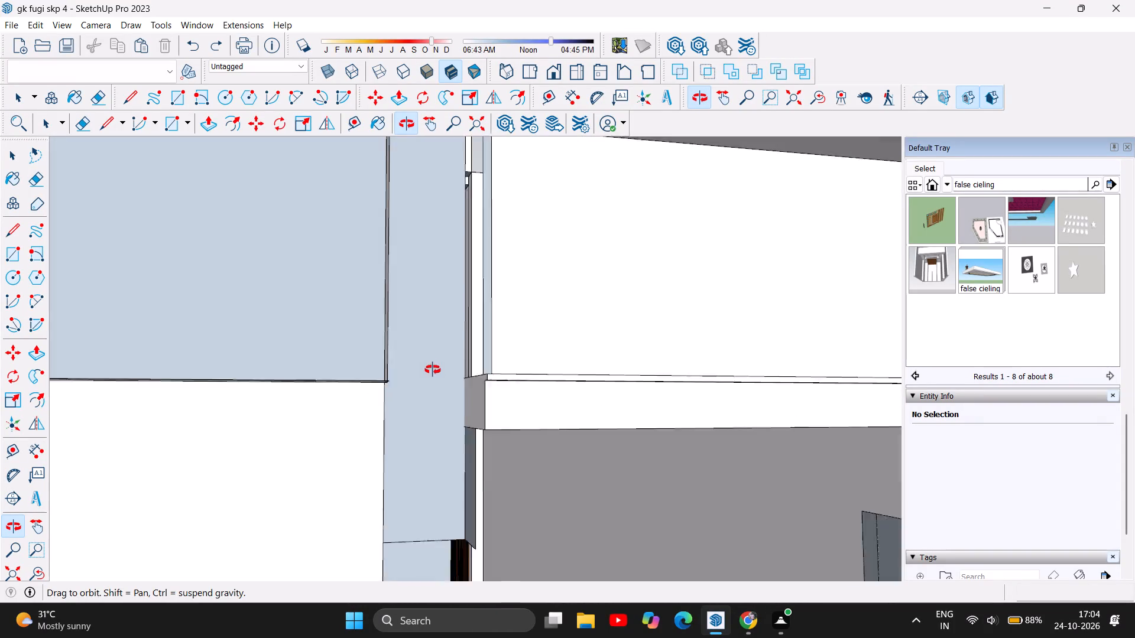
drag(433, 370, 637, 241)
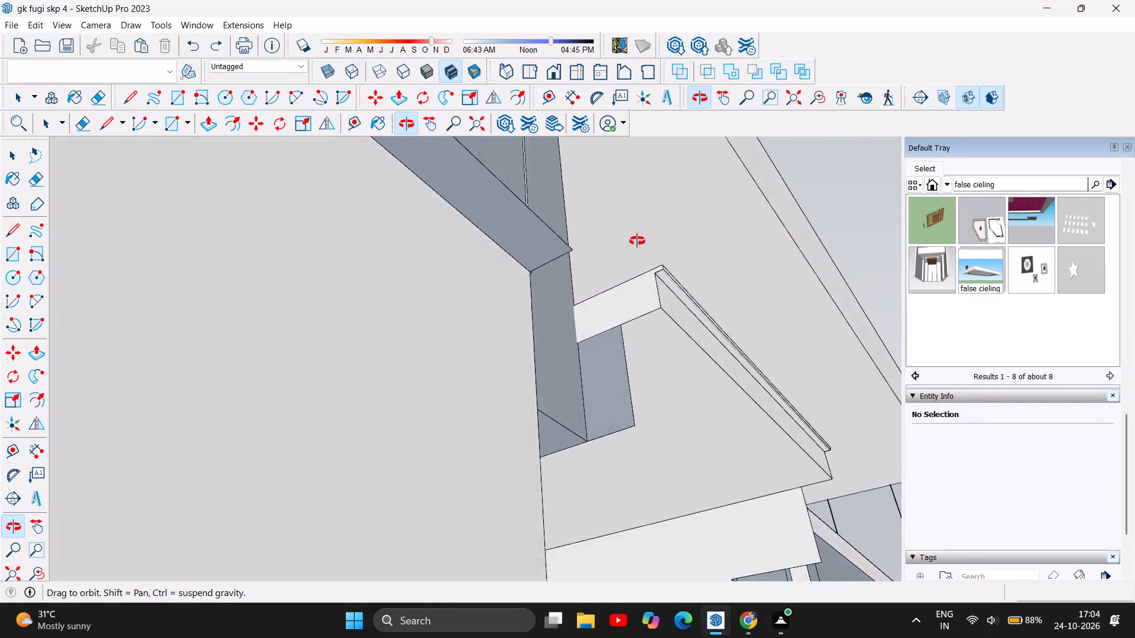
drag(637, 241, 737, 288)
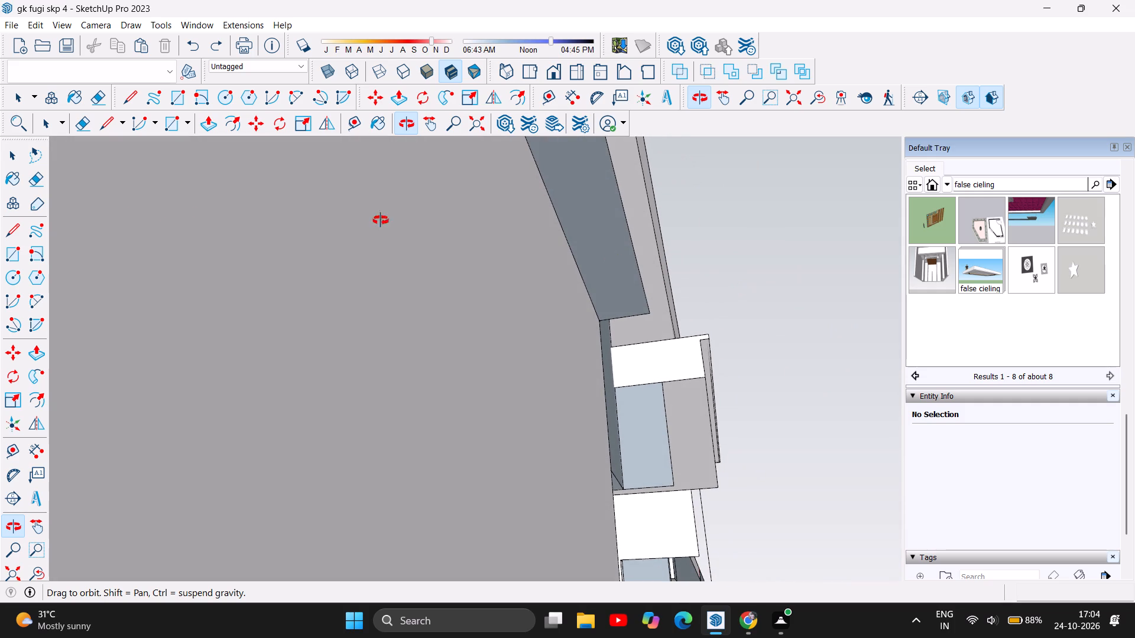
Delete the long dark strip face beside the upper side wall's base, along with its long and short leftover edges.
click(21, 91)
click(615, 230)
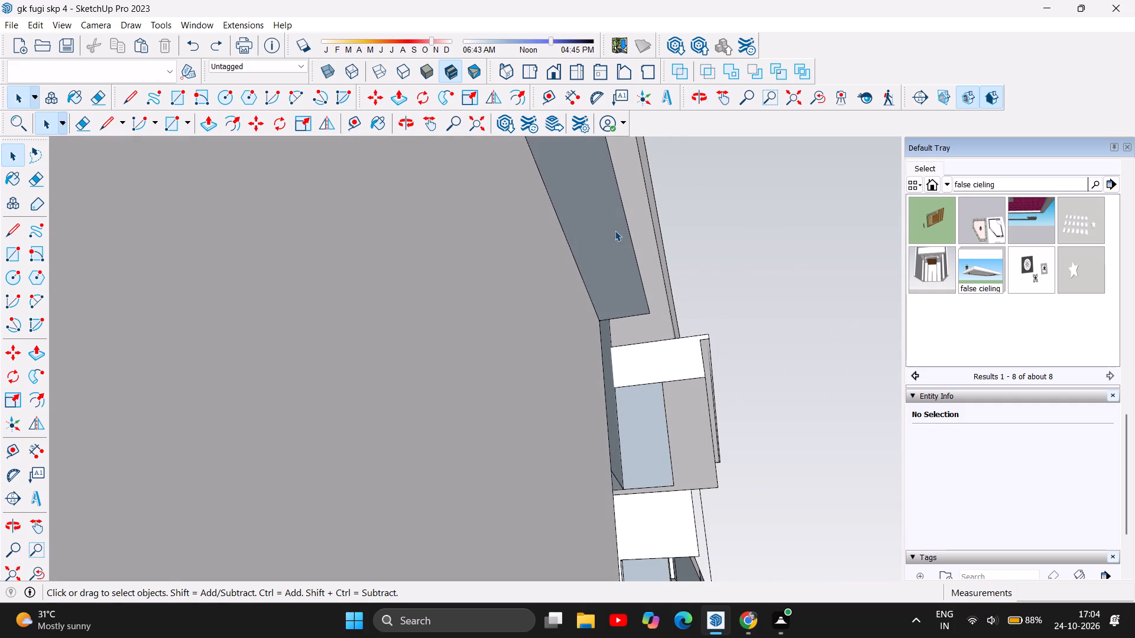
key(Delete)
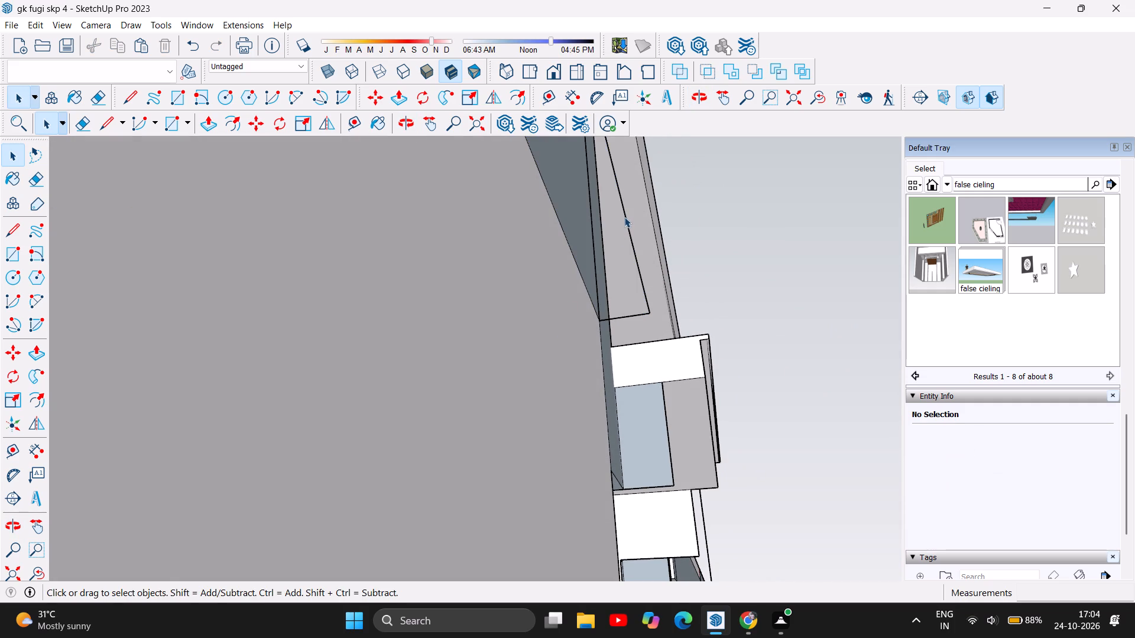
click(624, 217)
key(Delete)
click(624, 314)
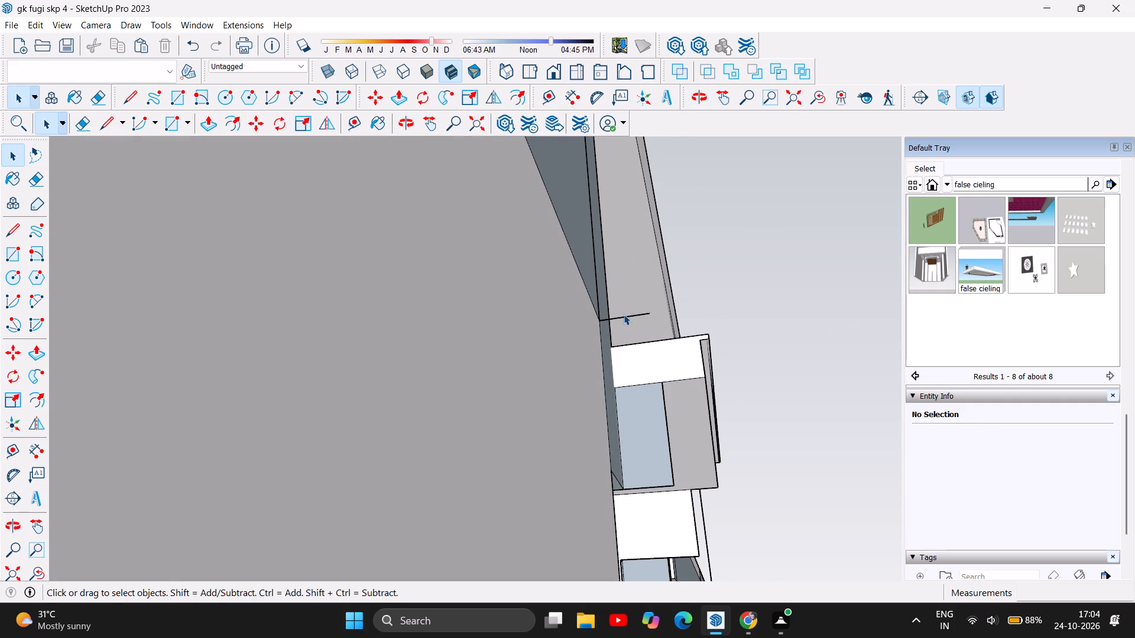
click(627, 316)
key(Delete)
Delete the pale face beside the side wall at the balcony slab, along with its long and short leftover edges.
click(650, 424)
key(Delete)
click(669, 444)
key(Delete)
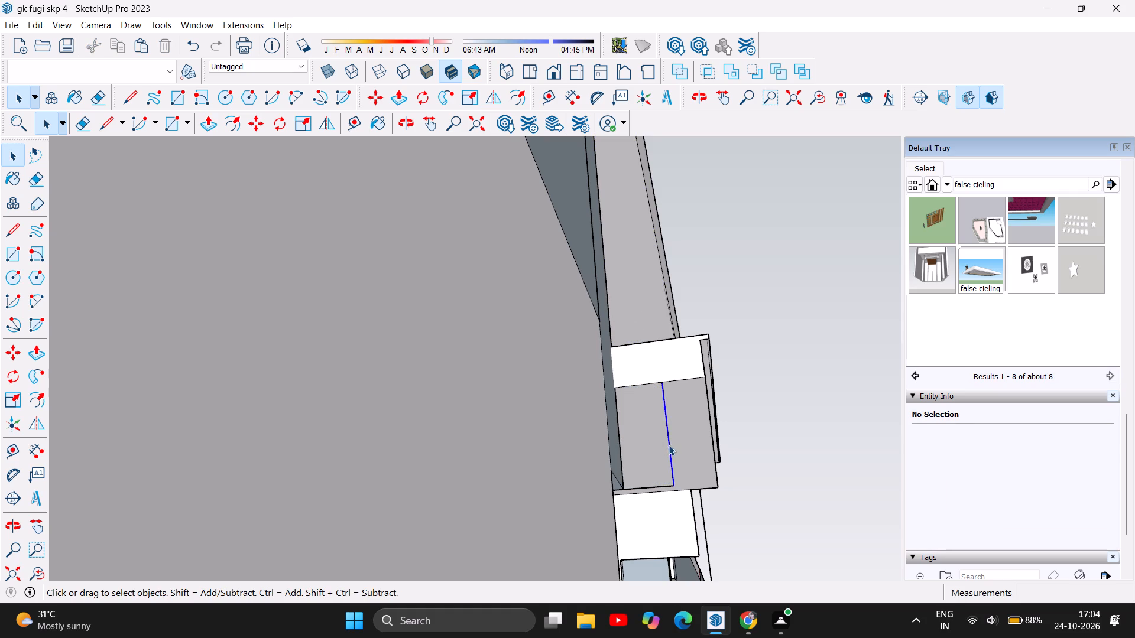
click(648, 488)
key(Delete)
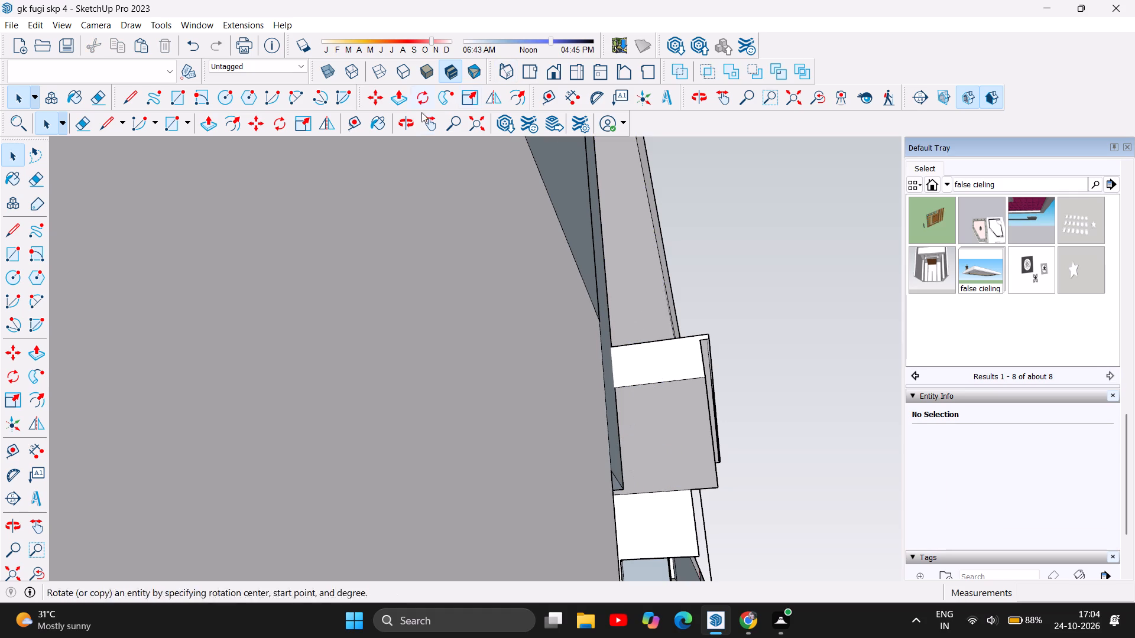
Examine the upper side wall, its column and the balcony slab from outside, from above and from the room's open end.
click(408, 125)
drag(702, 382, 580, 487)
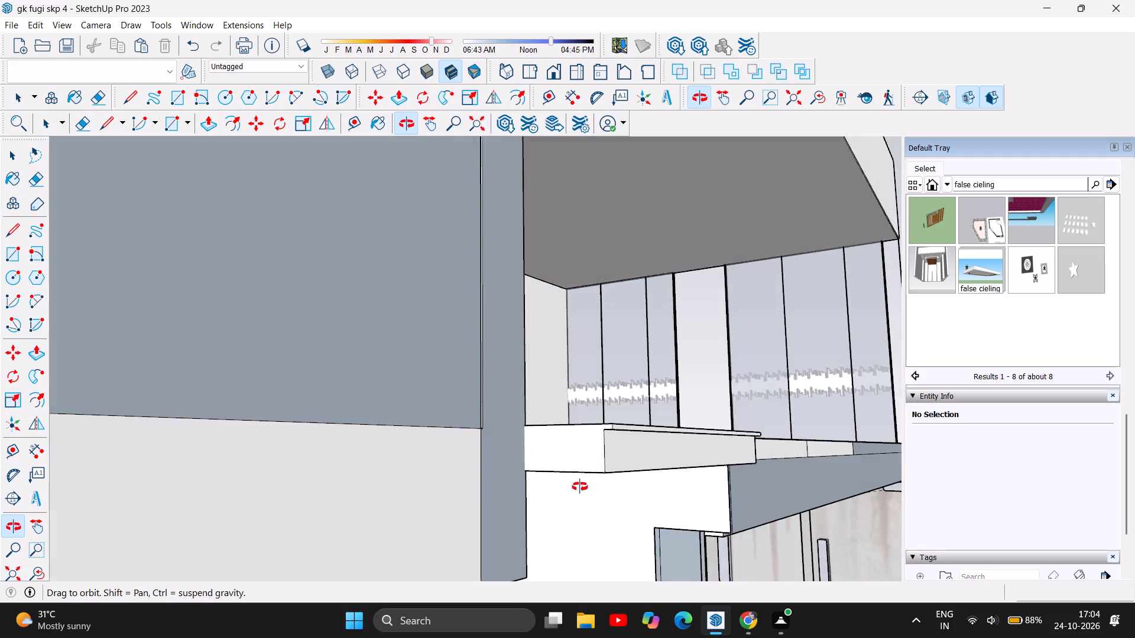
drag(580, 487, 540, 481)
scroll(553, 420, down, 5)
drag(446, 467, 444, 468)
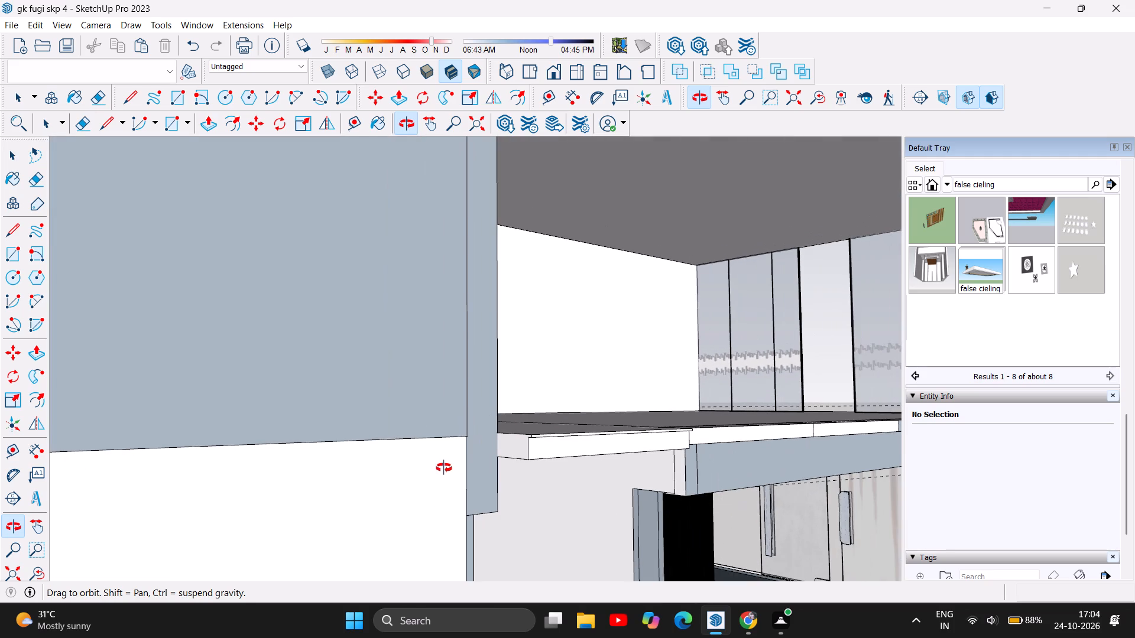
drag(444, 468, 398, 543)
scroll(554, 409, down, 7)
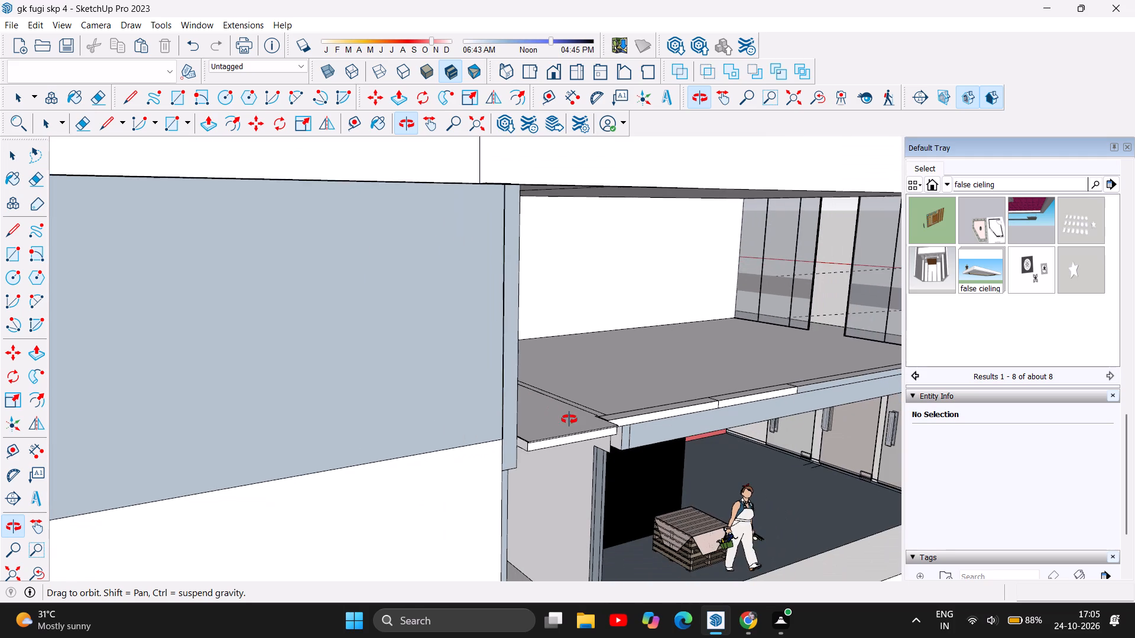
drag(499, 450, 650, 504)
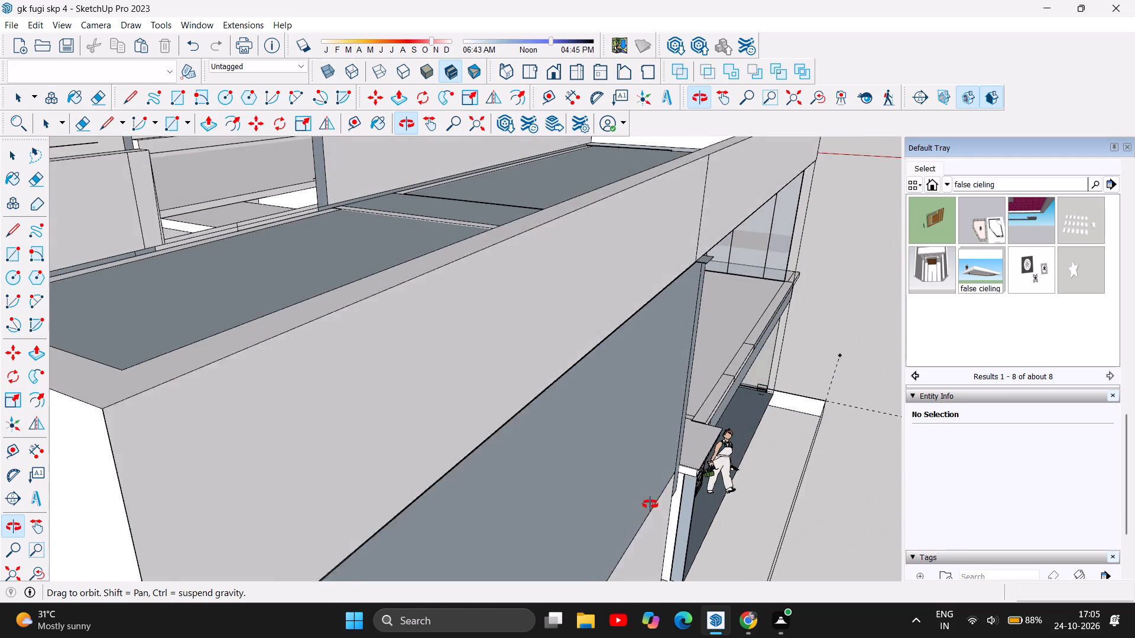
drag(650, 504, 689, 450)
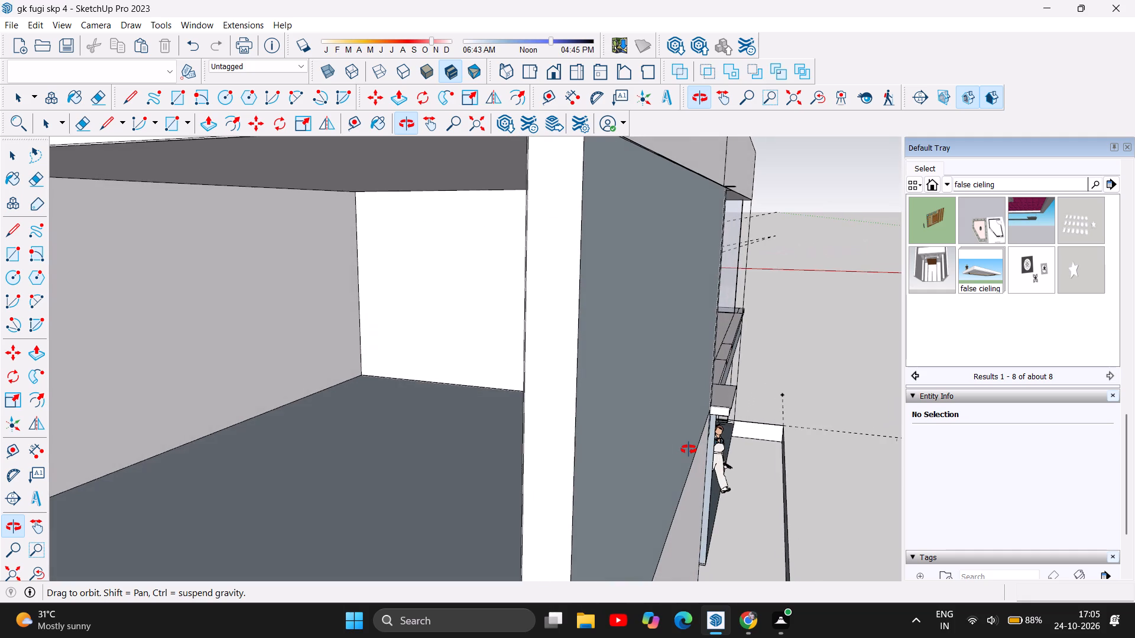
drag(689, 450, 696, 460)
Delete the upper-floor side wall's end edges, its outer face and the remaining vertical edge on the inner side.
scroll(669, 243, up, 2)
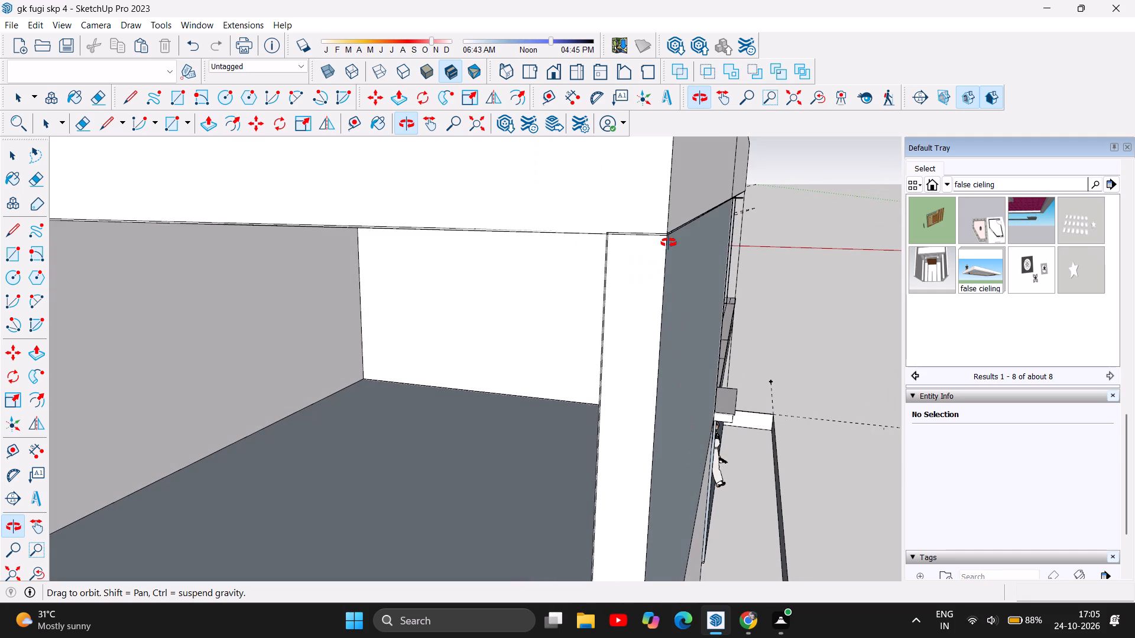
scroll(669, 243, up, 11)
scroll(685, 235, down, 1)
scroll(651, 311, up, 2)
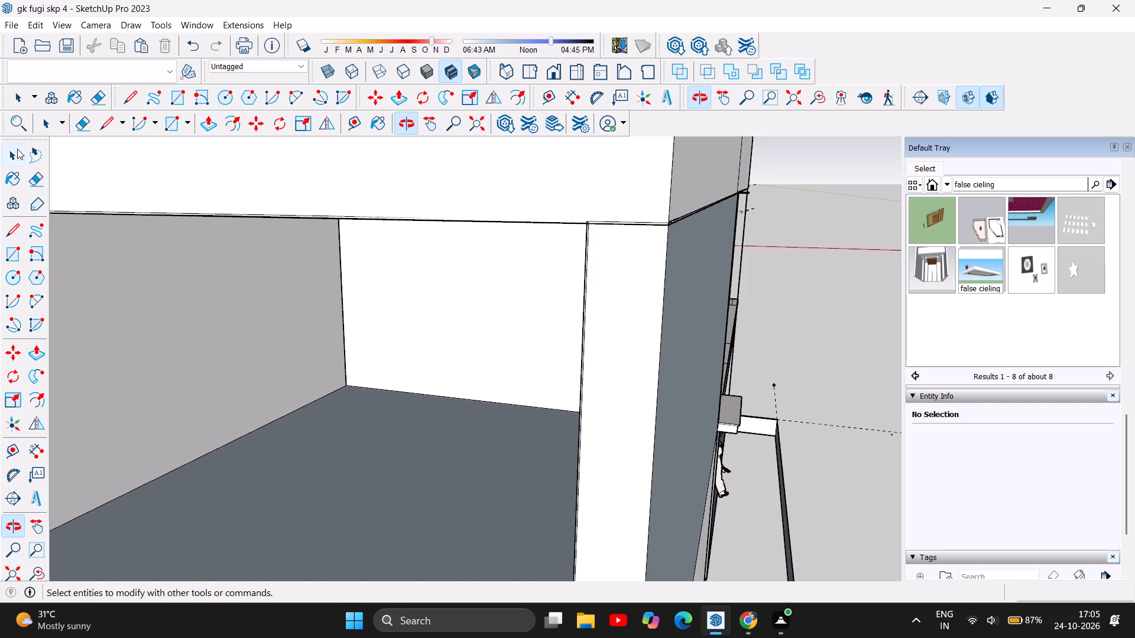
click(17, 149)
click(587, 250)
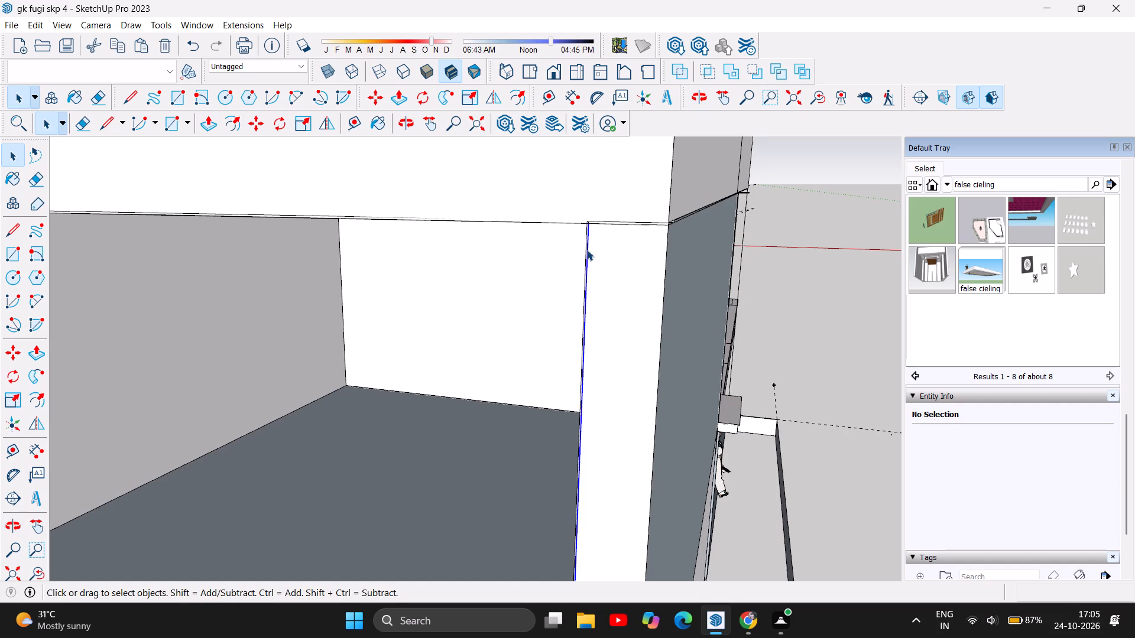
key(Delete)
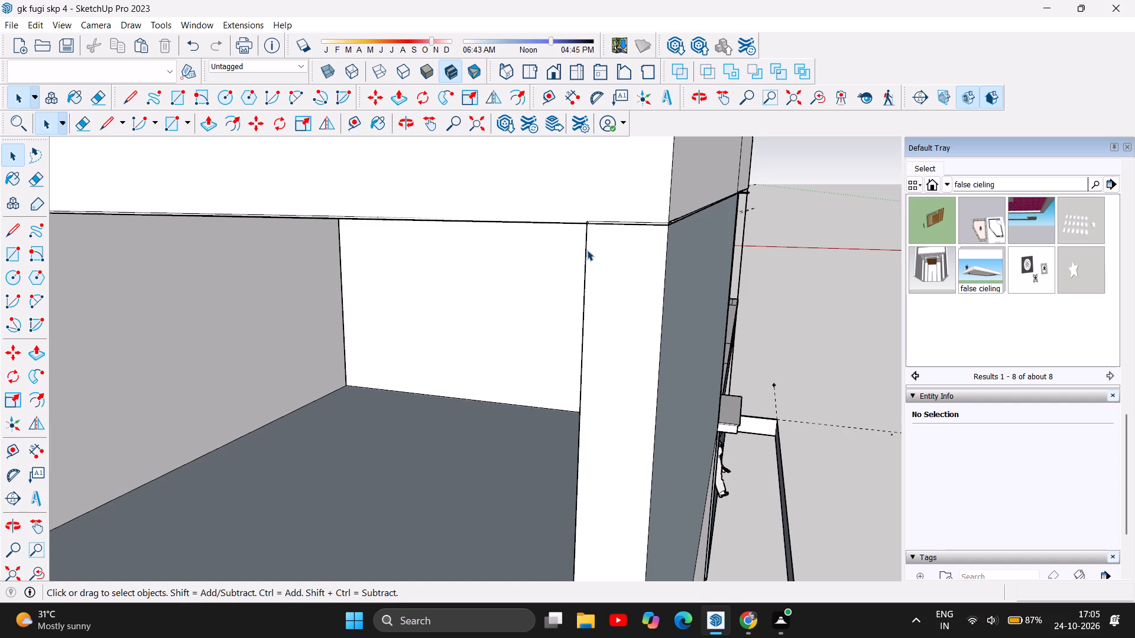
click(587, 250)
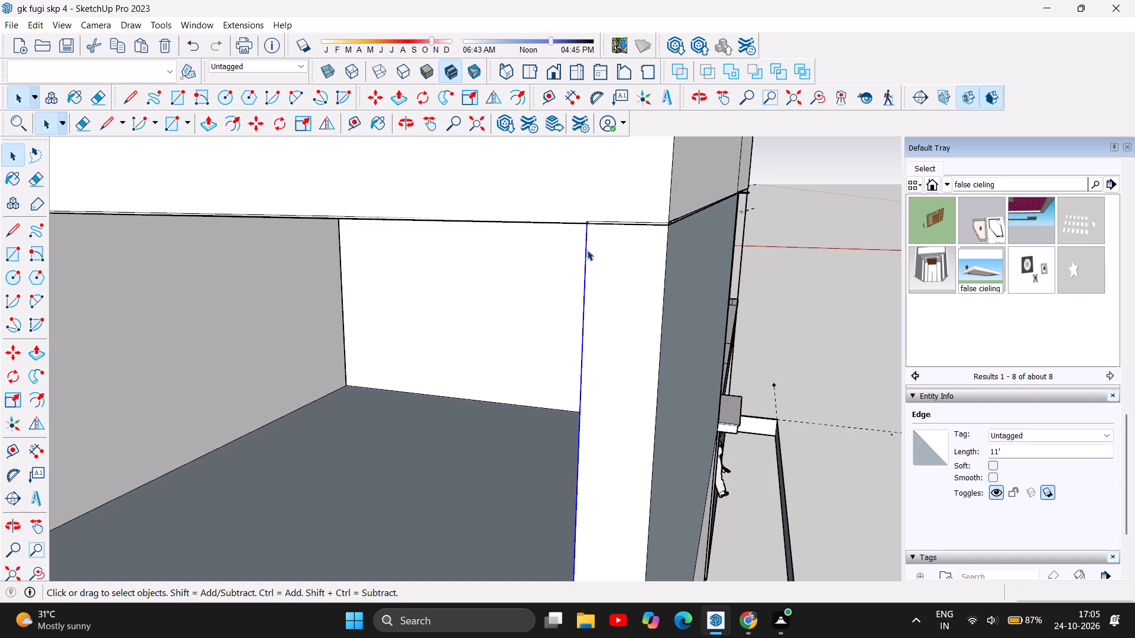
key(Delete)
click(693, 324)
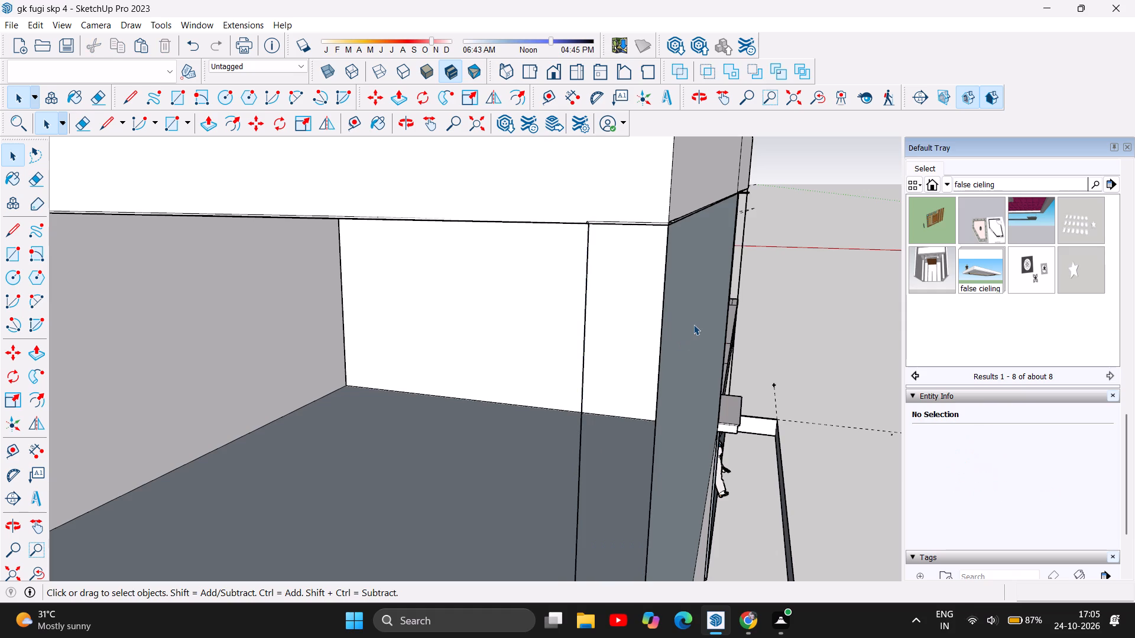
key(Delete)
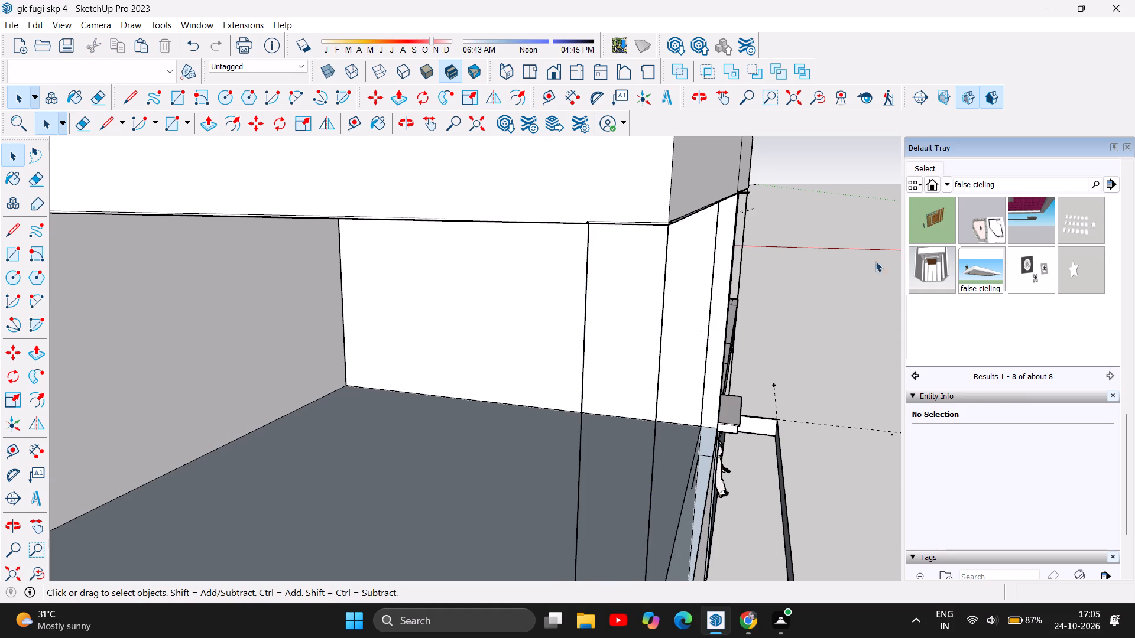
click(716, 230)
key(Delete)
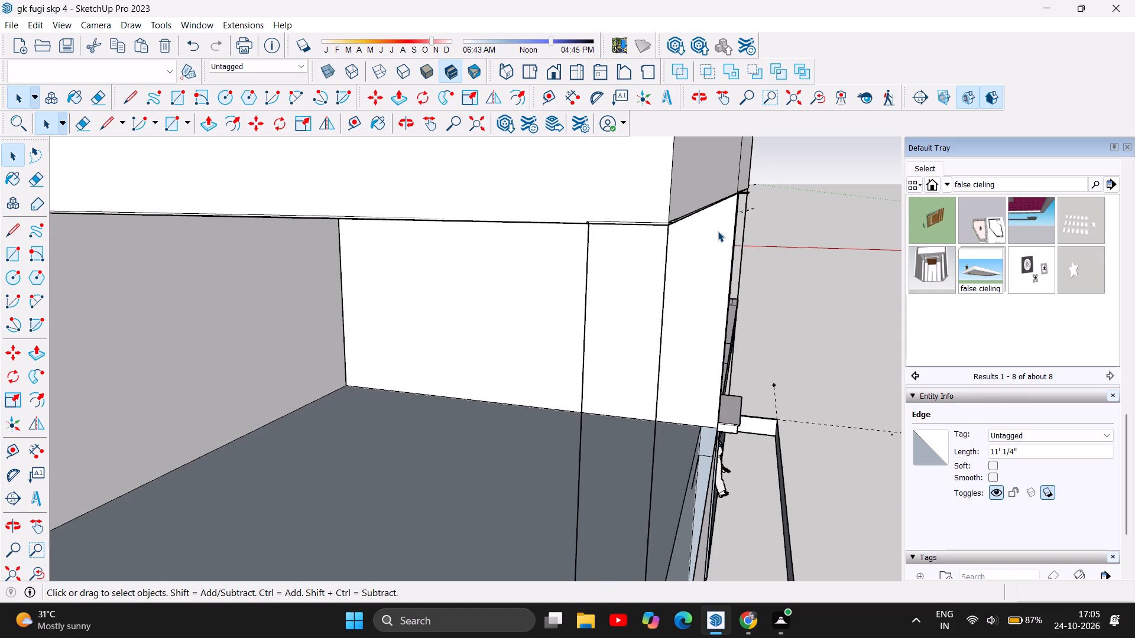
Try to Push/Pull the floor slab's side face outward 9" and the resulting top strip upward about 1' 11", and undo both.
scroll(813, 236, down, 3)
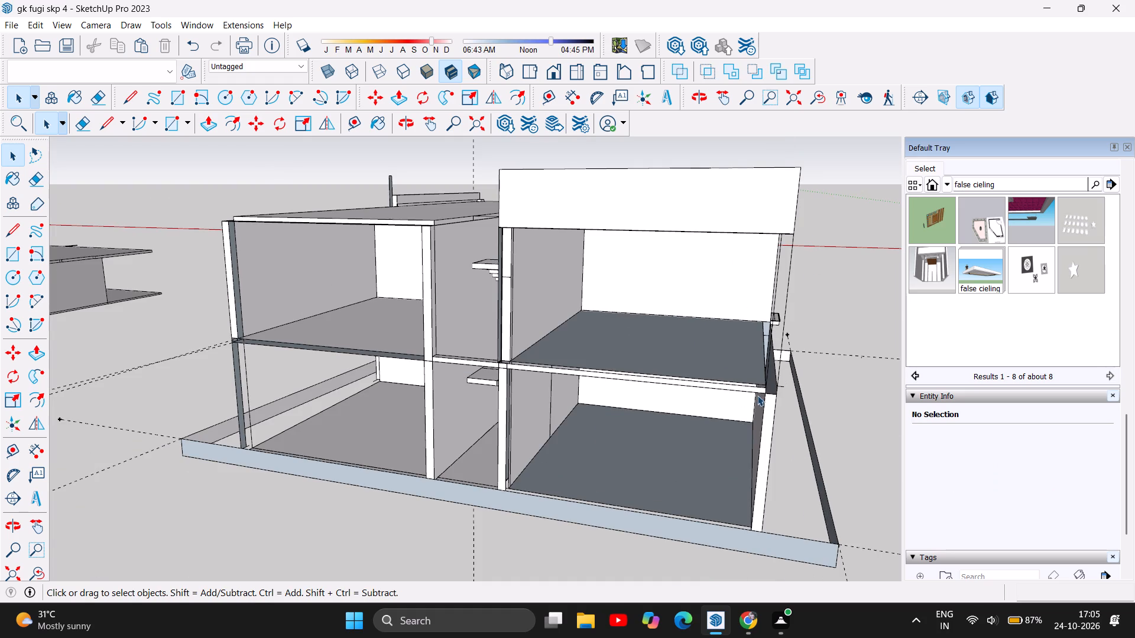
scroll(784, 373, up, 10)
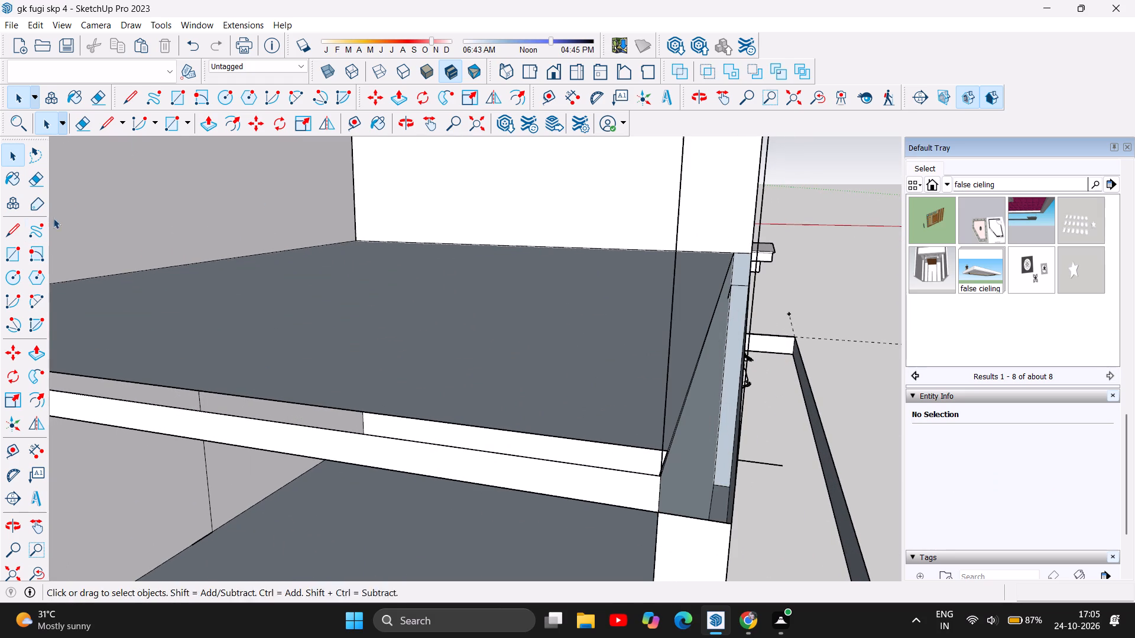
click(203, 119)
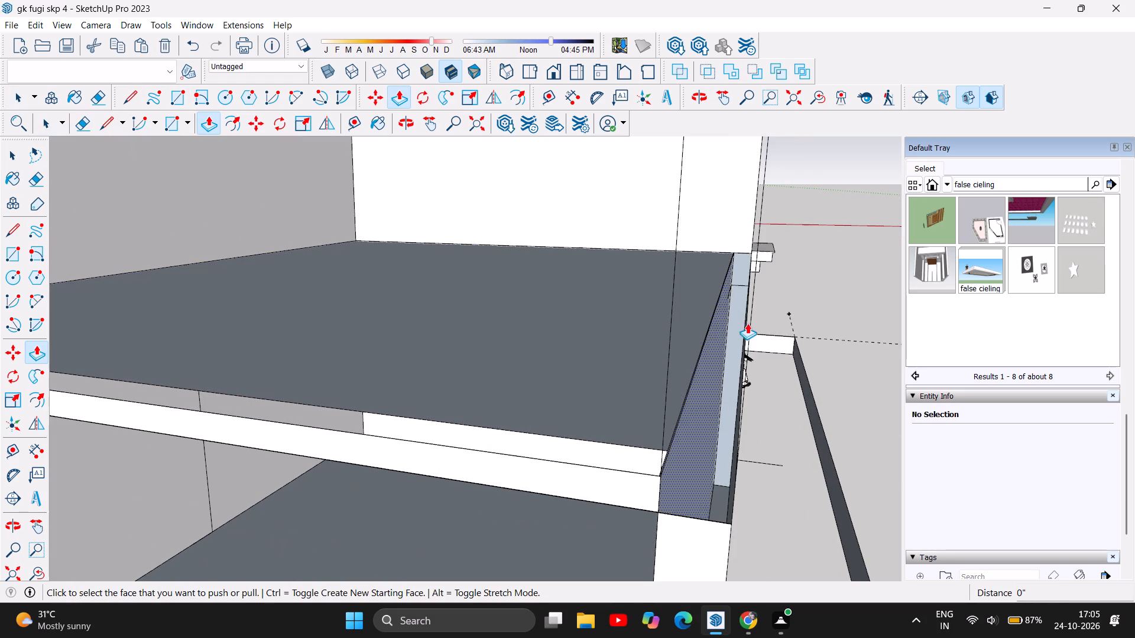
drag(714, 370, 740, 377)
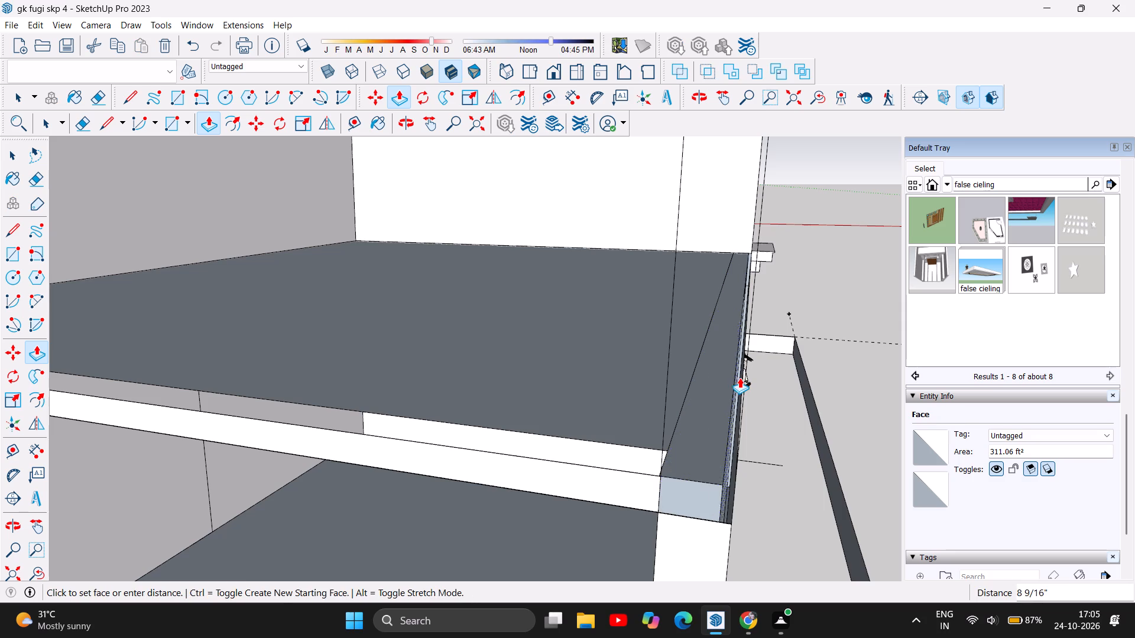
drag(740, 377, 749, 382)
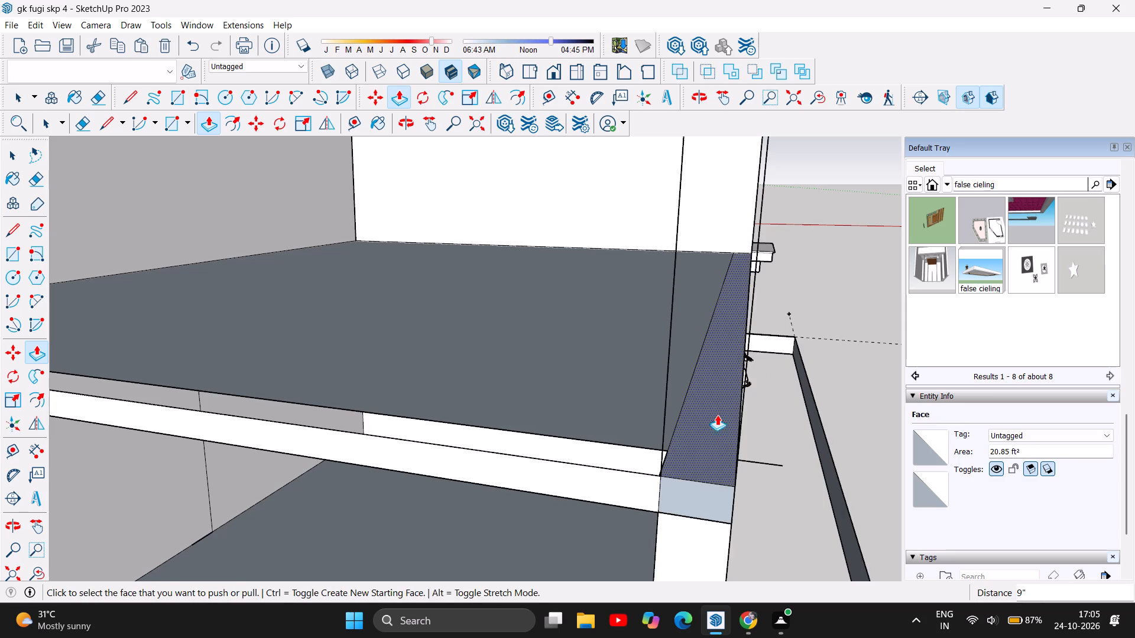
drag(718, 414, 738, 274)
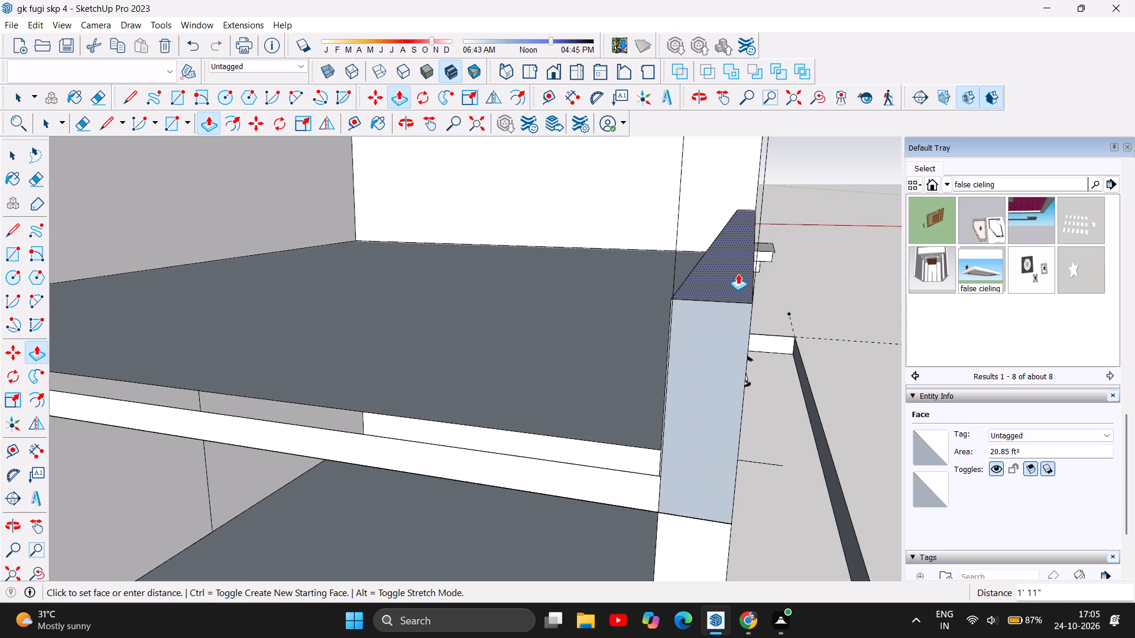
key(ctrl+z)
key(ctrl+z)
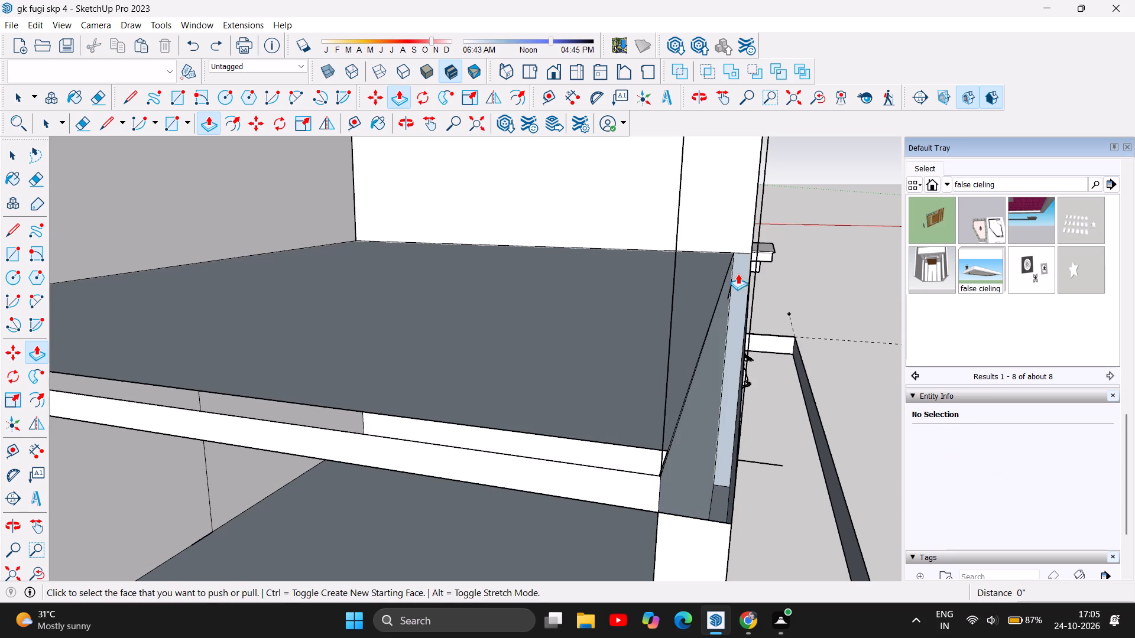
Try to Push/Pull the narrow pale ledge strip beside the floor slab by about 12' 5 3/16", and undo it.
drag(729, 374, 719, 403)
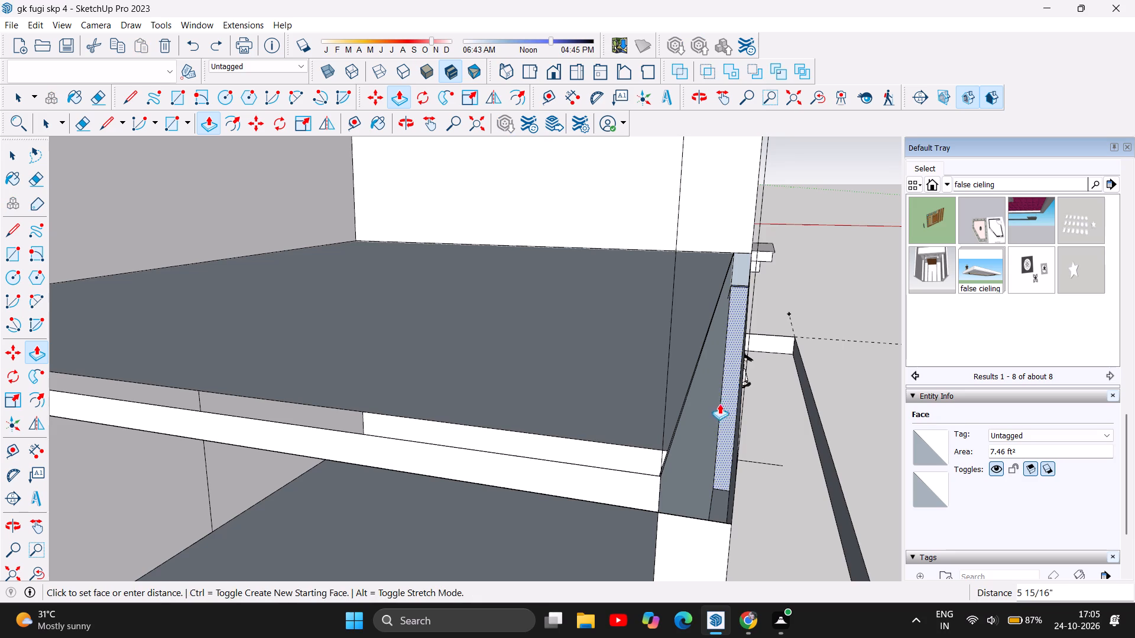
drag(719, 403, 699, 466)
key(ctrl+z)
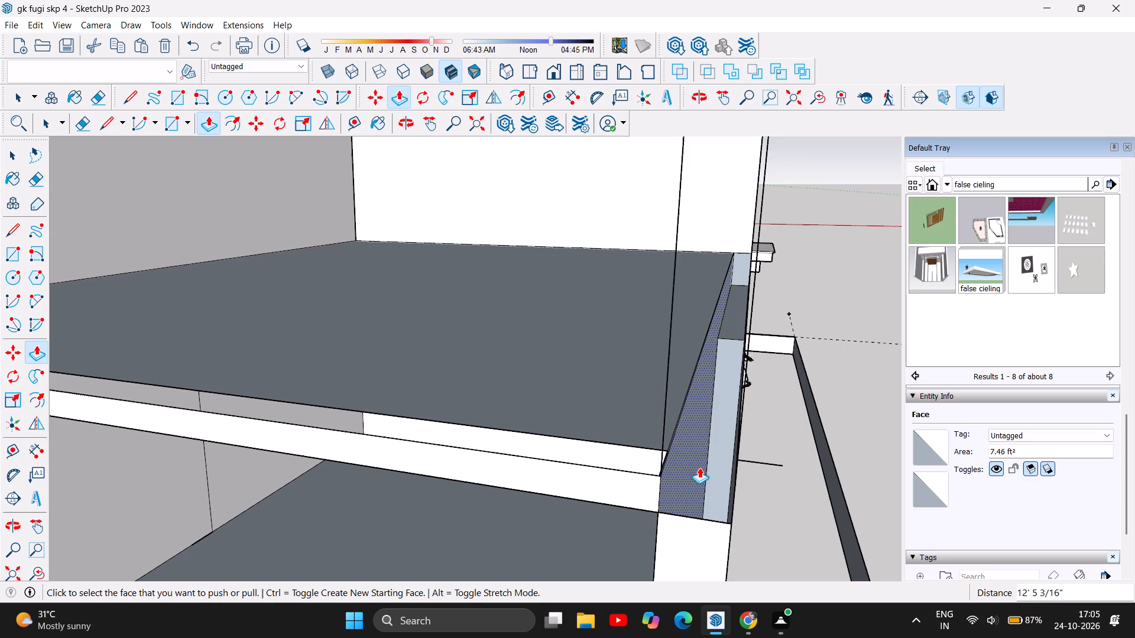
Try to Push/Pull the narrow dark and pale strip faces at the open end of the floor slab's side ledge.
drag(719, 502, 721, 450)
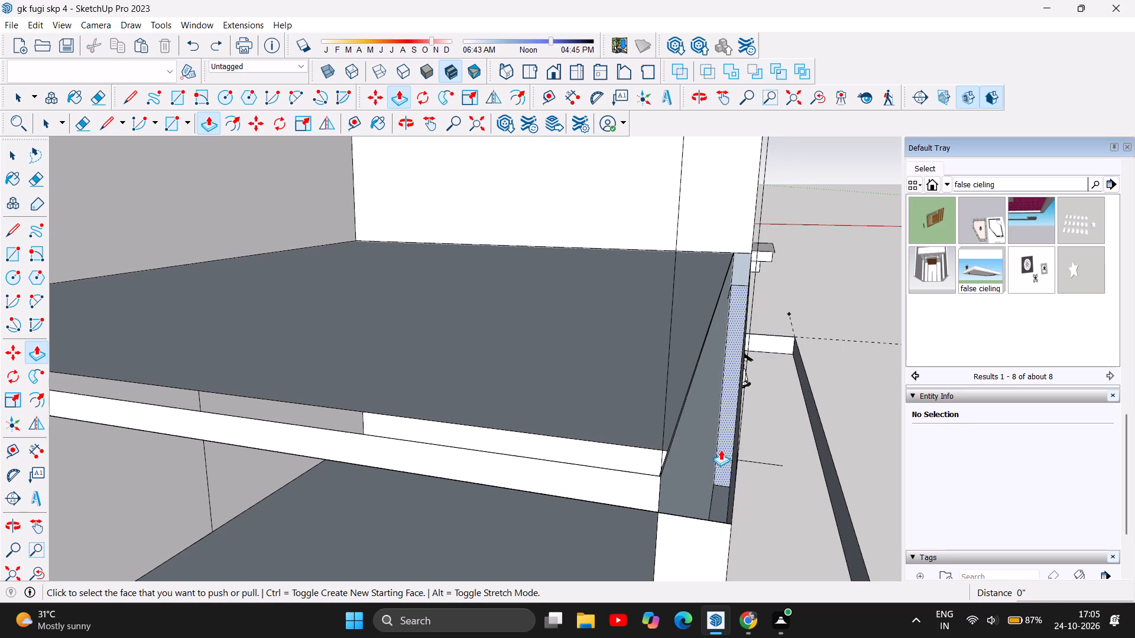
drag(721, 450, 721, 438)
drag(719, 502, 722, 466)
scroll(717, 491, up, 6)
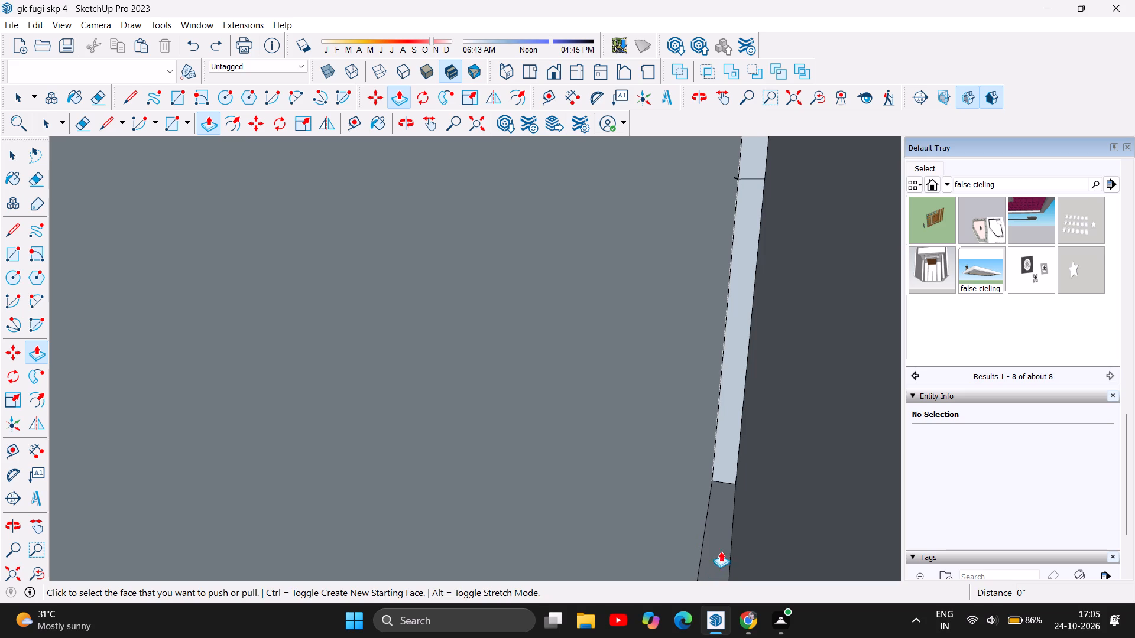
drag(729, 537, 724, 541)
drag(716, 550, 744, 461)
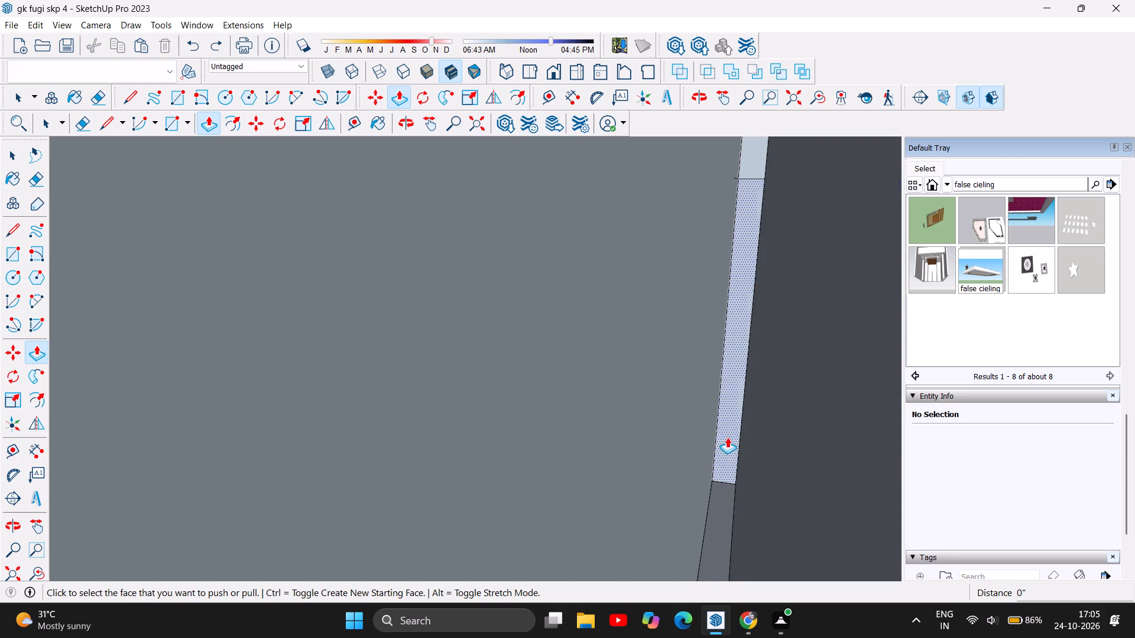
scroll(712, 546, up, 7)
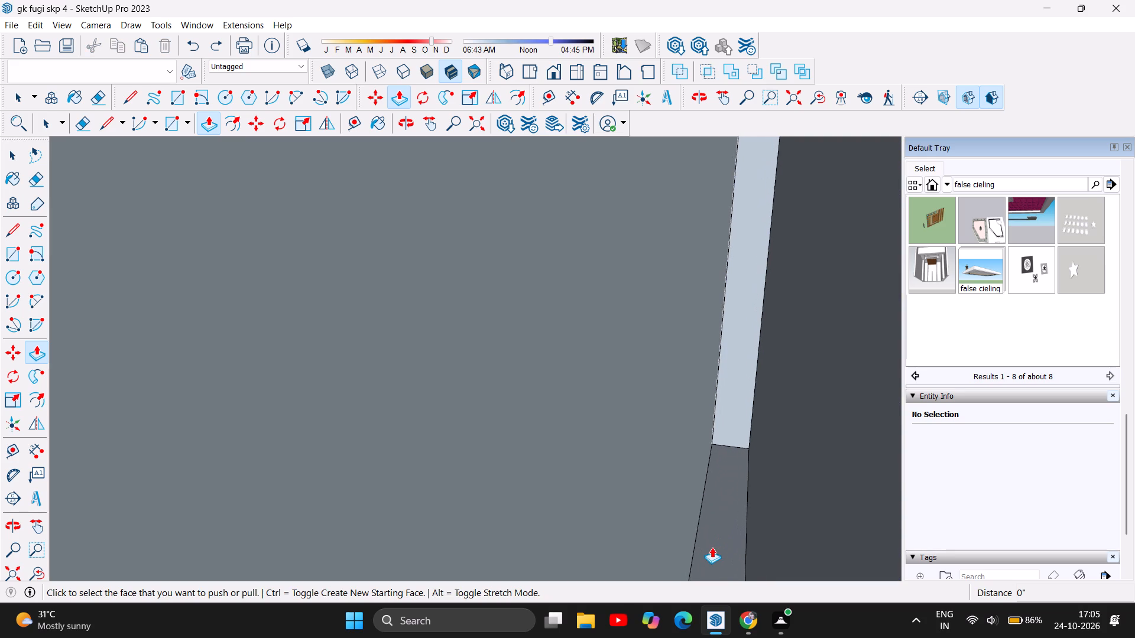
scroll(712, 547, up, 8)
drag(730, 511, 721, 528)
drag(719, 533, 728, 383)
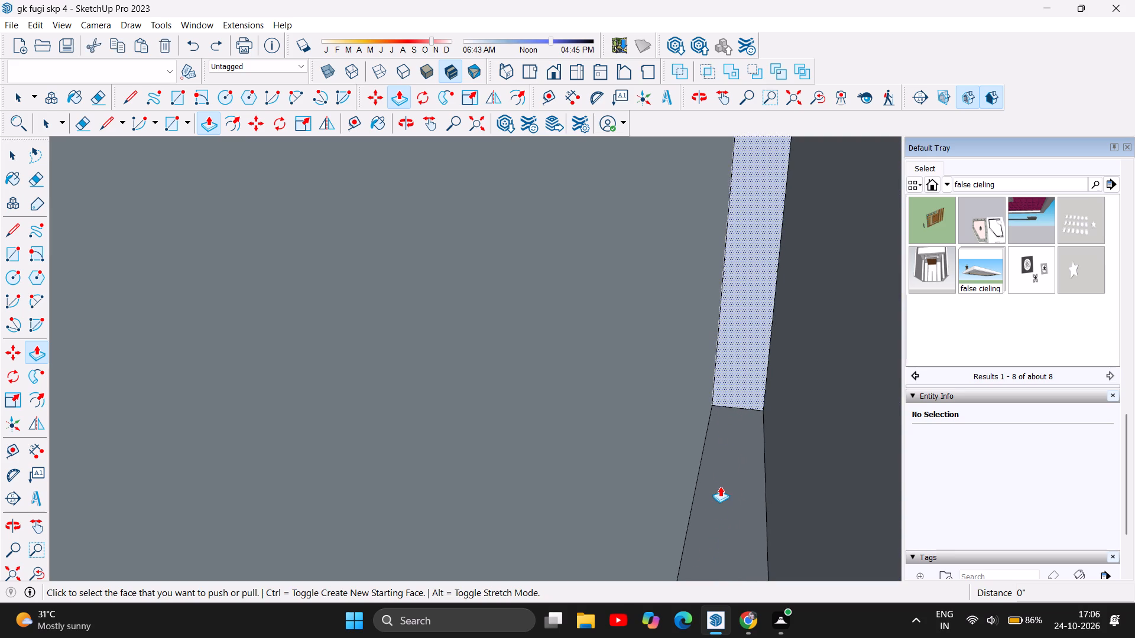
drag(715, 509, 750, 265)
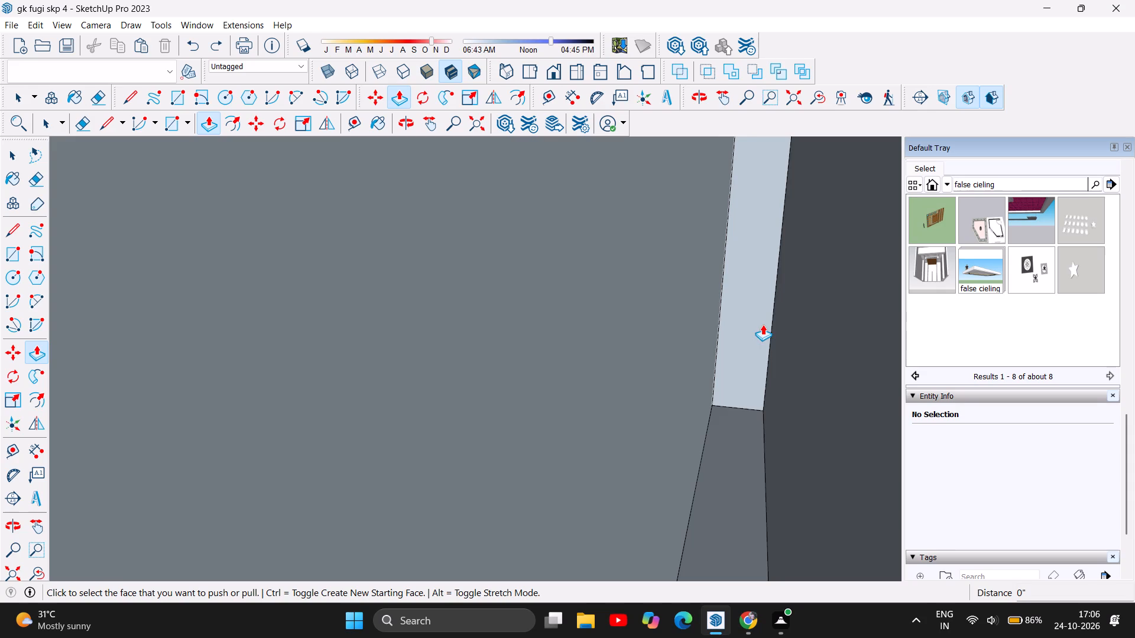
Draw a 9" line from the upper floor slab's front corner across the open ledge to the outer edge, closing the strip face.
scroll(716, 404, down, 10)
scroll(719, 406, up, 2)
scroll(720, 406, down, 12)
scroll(797, 450, down, 7)
scroll(679, 414, down, 7)
scroll(748, 468, down, 8)
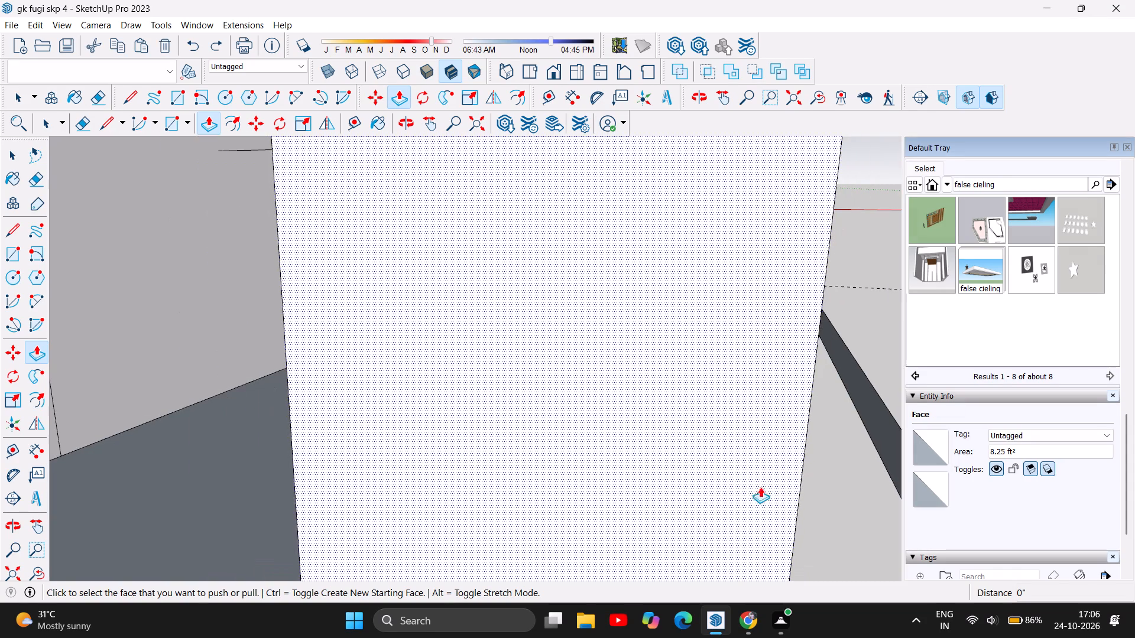
scroll(793, 498, down, 7)
scroll(640, 501, down, 15)
scroll(648, 517, down, 7)
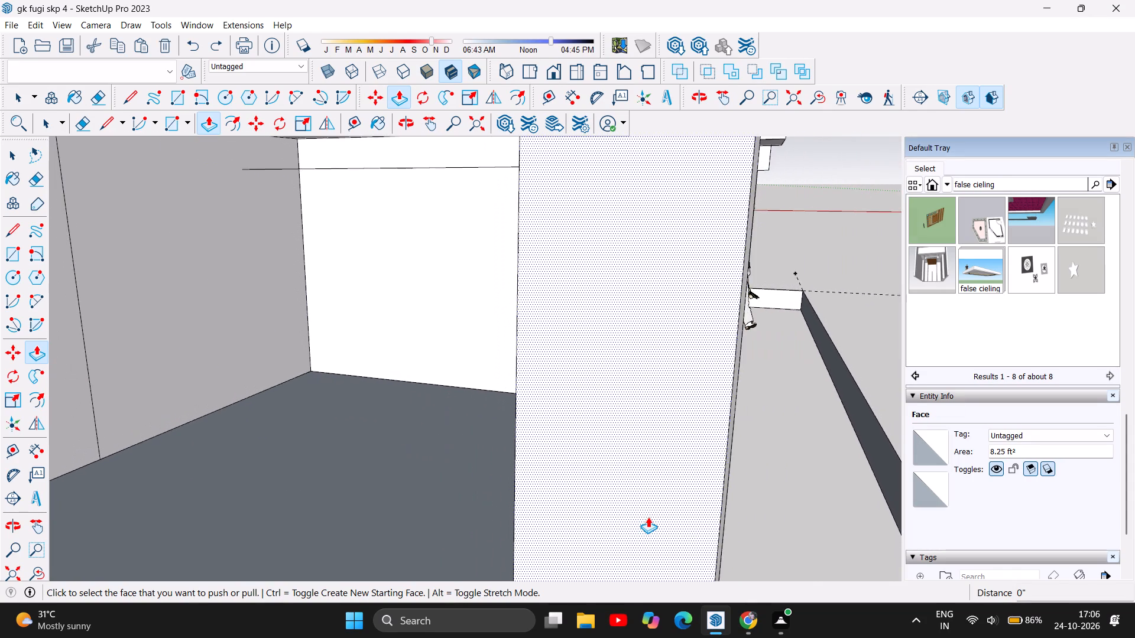
scroll(648, 517, down, 16)
scroll(671, 516, down, 8)
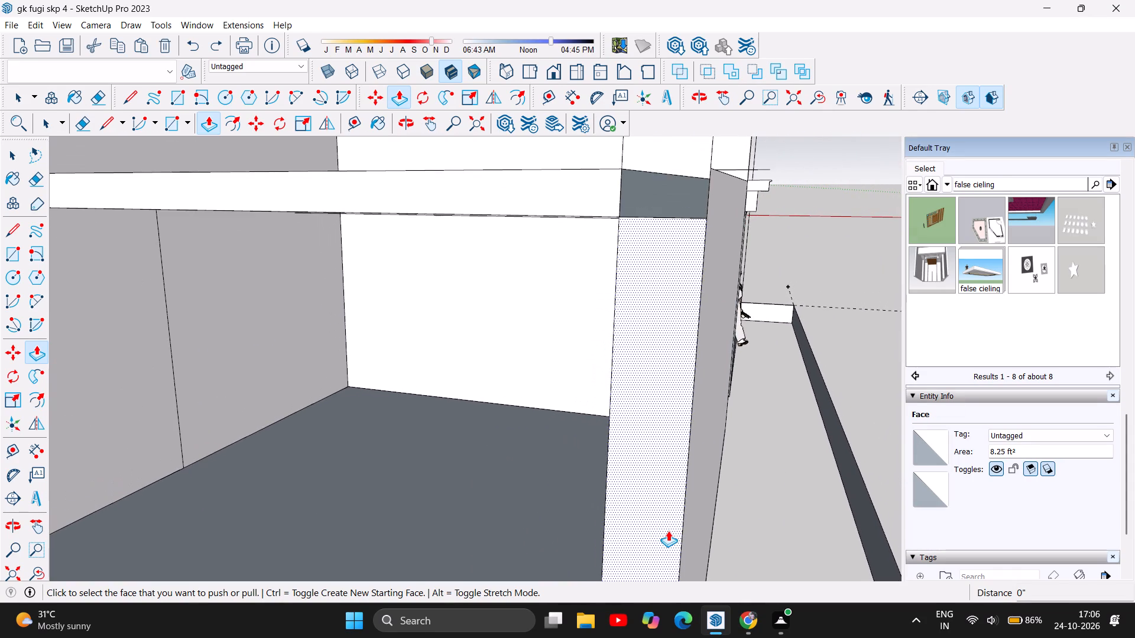
scroll(668, 530, down, 7)
scroll(682, 246, up, 5)
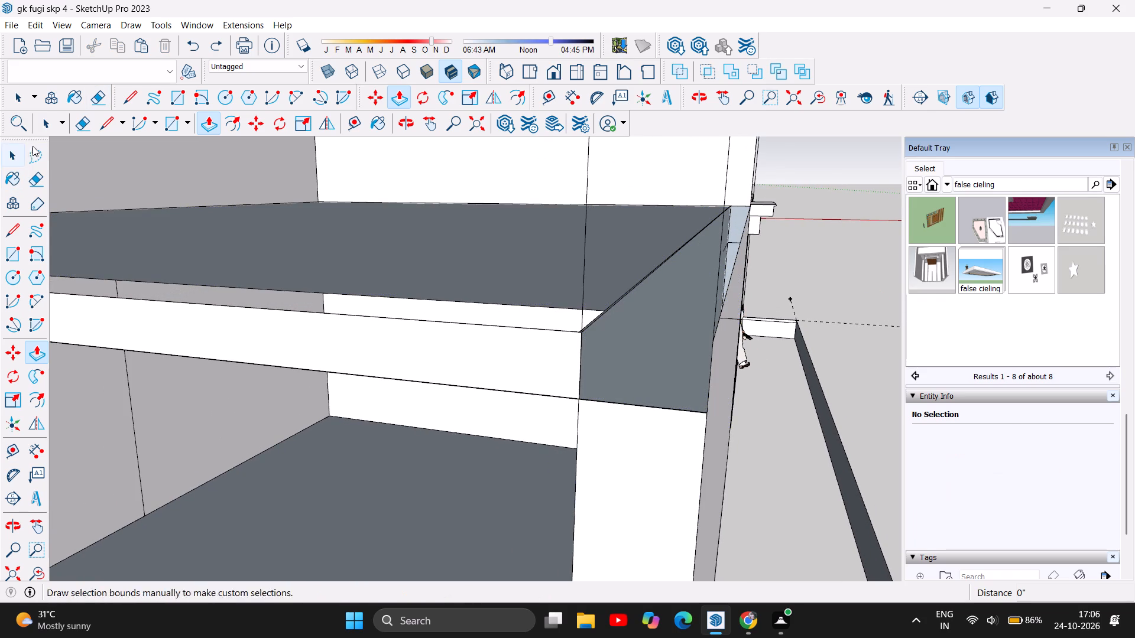
click(122, 102)
click(581, 334)
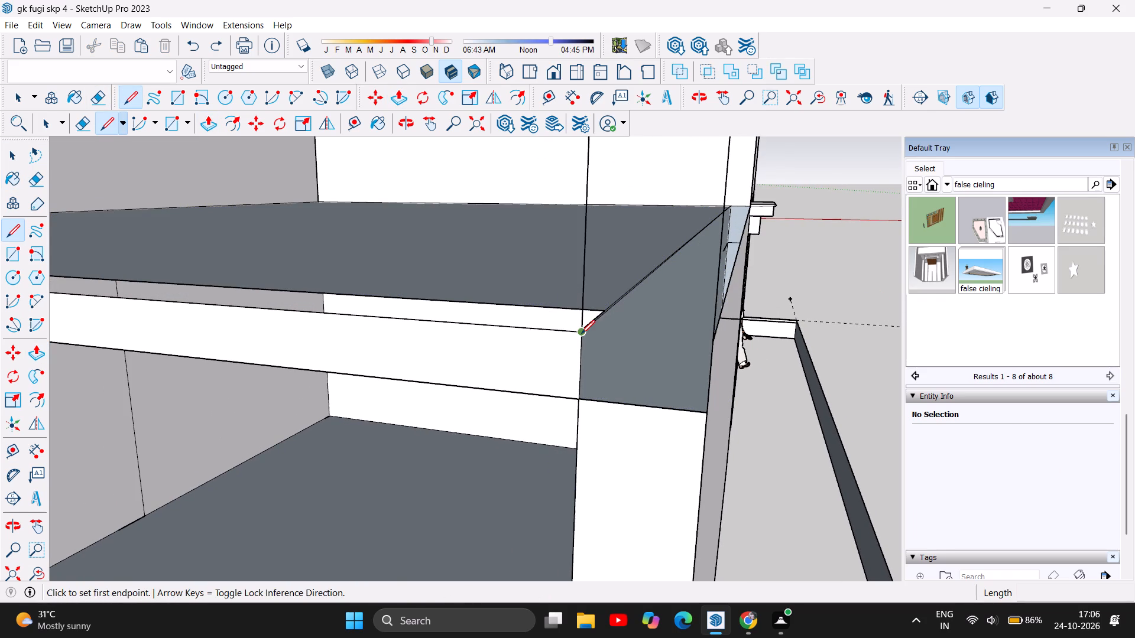
click(715, 338)
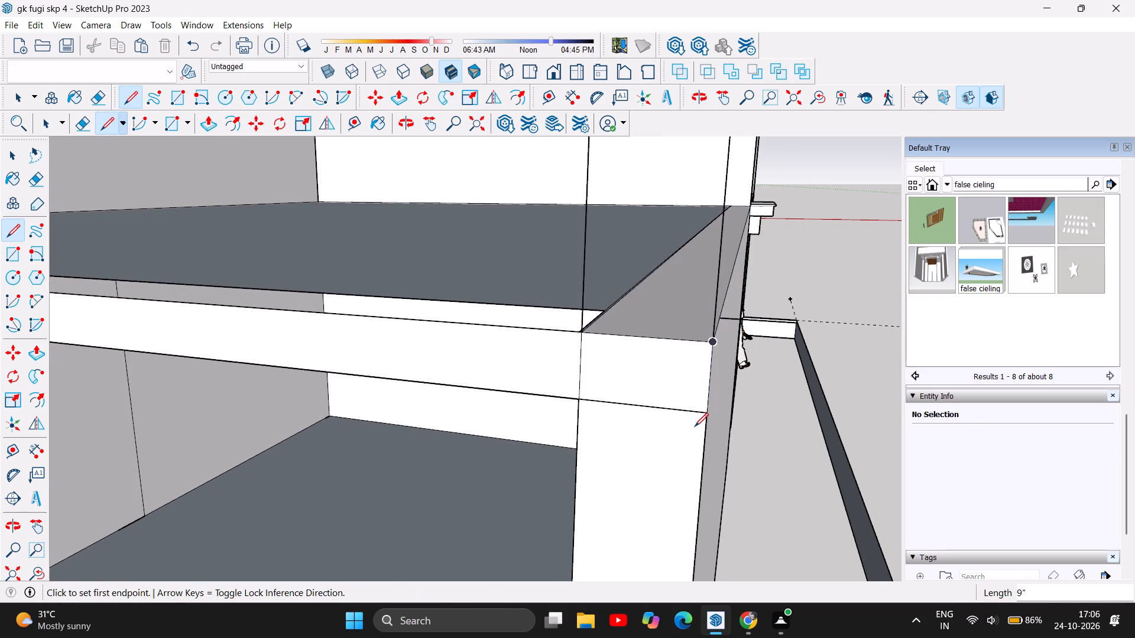
Push/Pull the closed strip face beside the upper floor slab upward about 6' 3 5/8" as the side wall.
scroll(722, 497, down, 5)
scroll(731, 532, up, 1)
scroll(753, 569, down, 6)
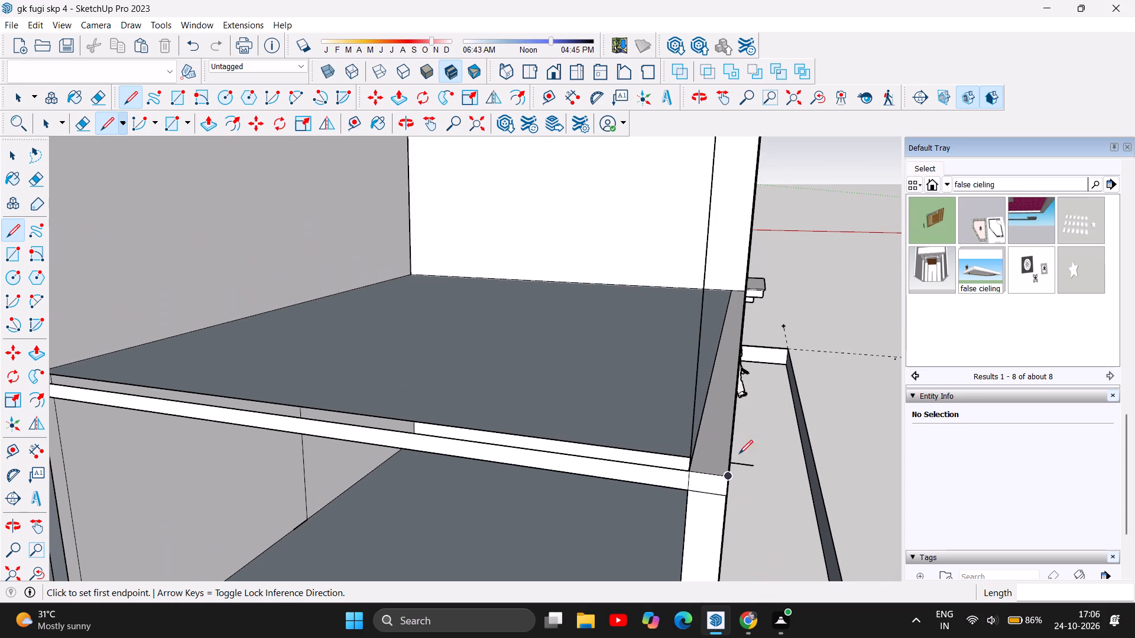
scroll(740, 403, up, 6)
scroll(692, 461, down, 2)
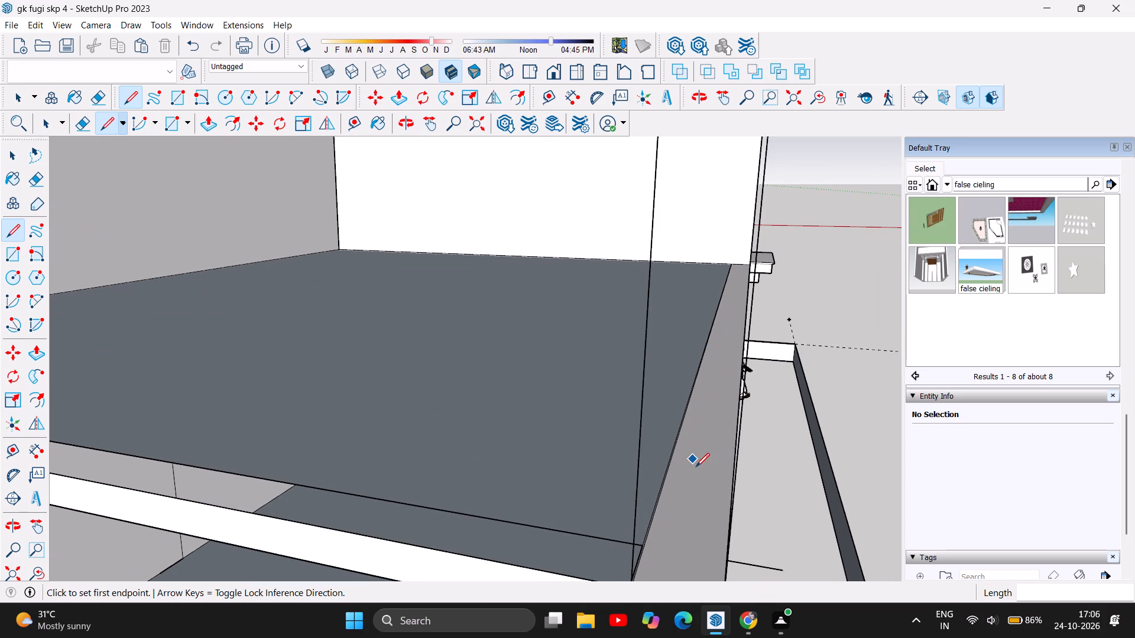
scroll(696, 467, down, 15)
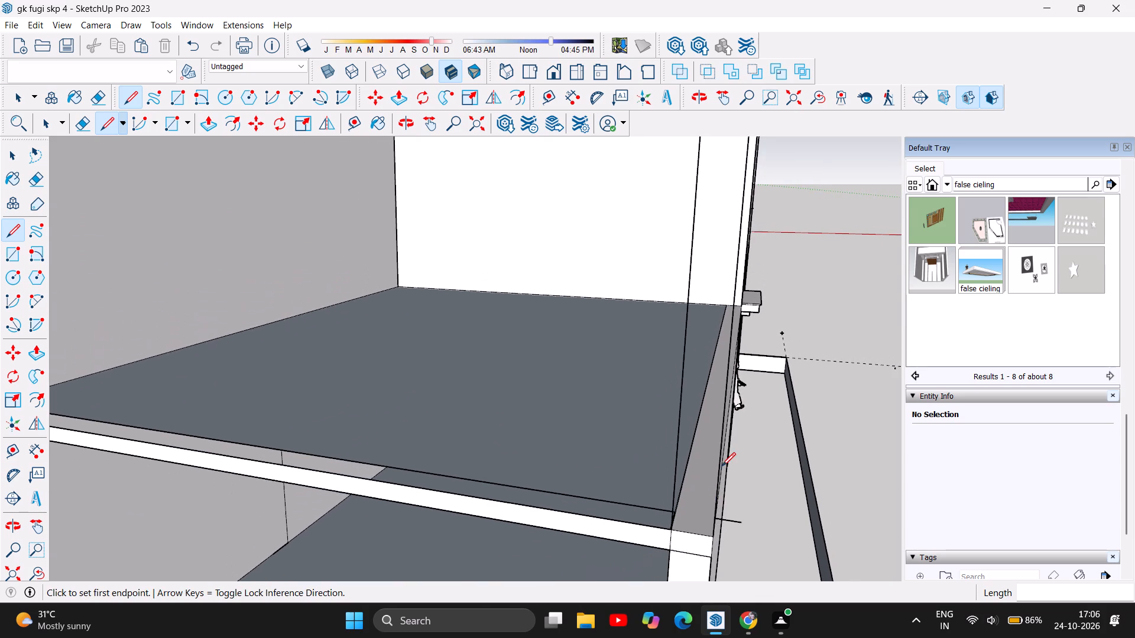
click(200, 125)
click(716, 407)
drag(716, 407, 720, 387)
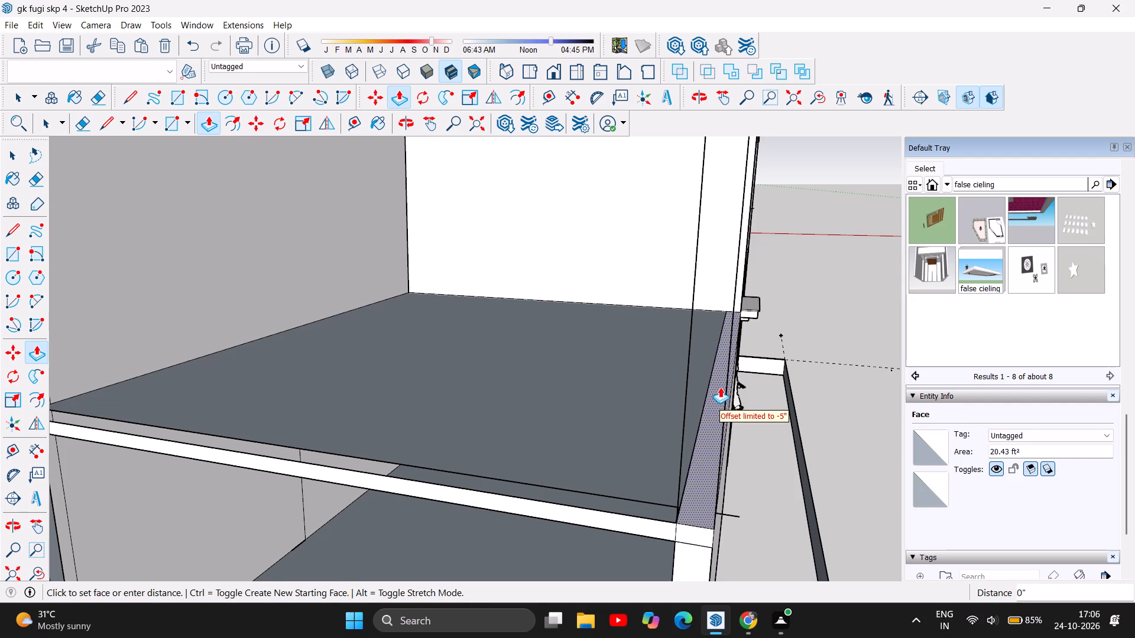
drag(720, 387, 719, 297)
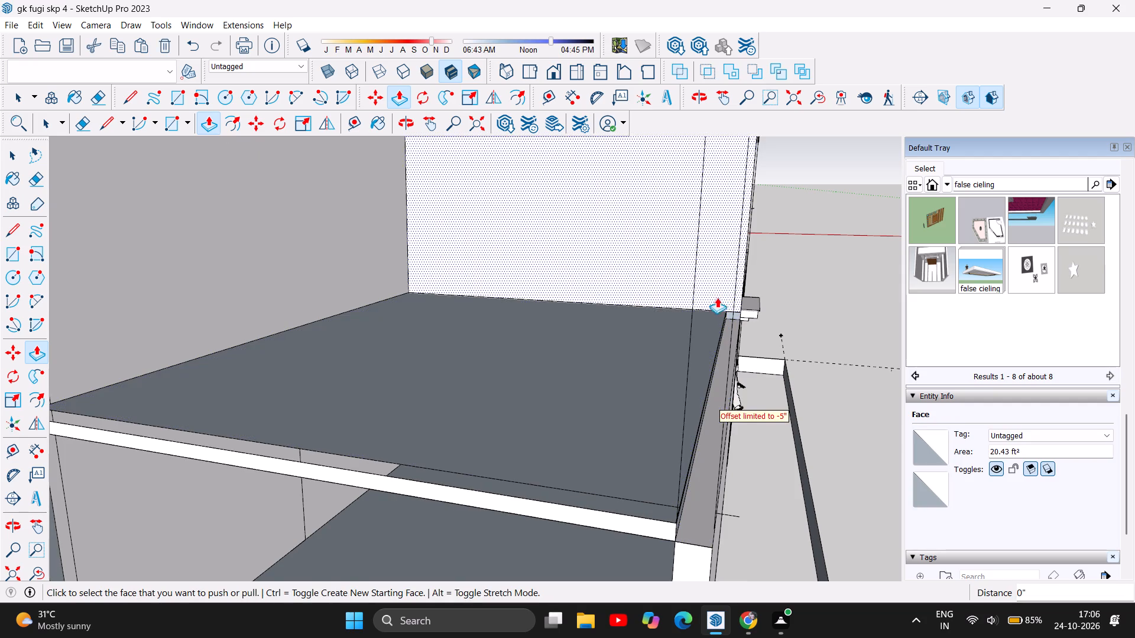
drag(703, 477, 705, 314)
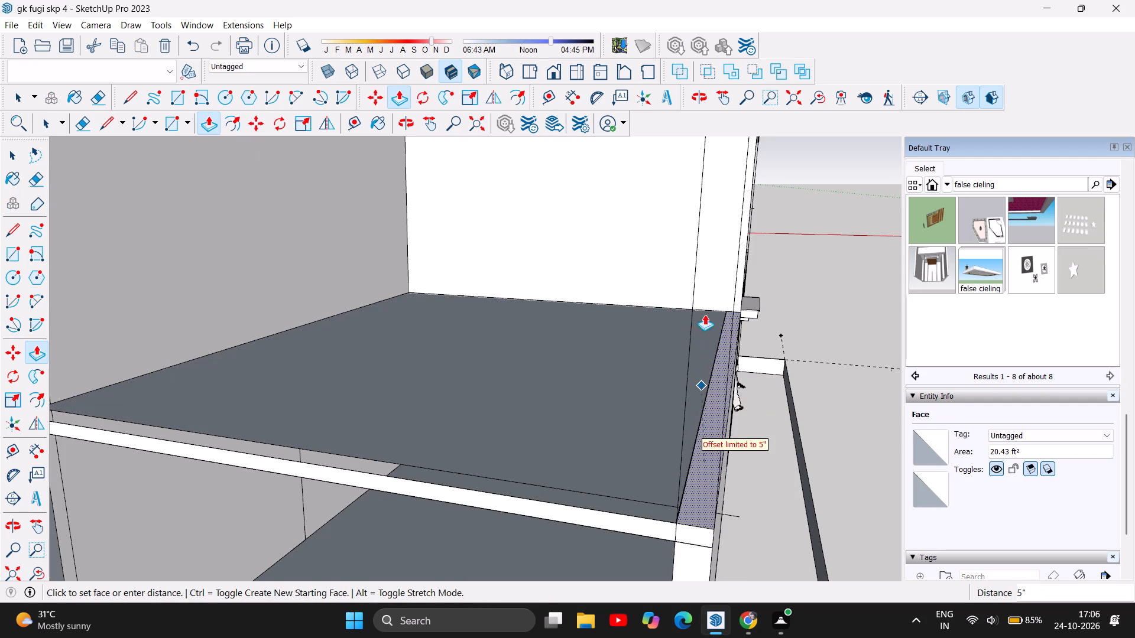
drag(705, 314, 704, 264)
drag(709, 474, 708, 443)
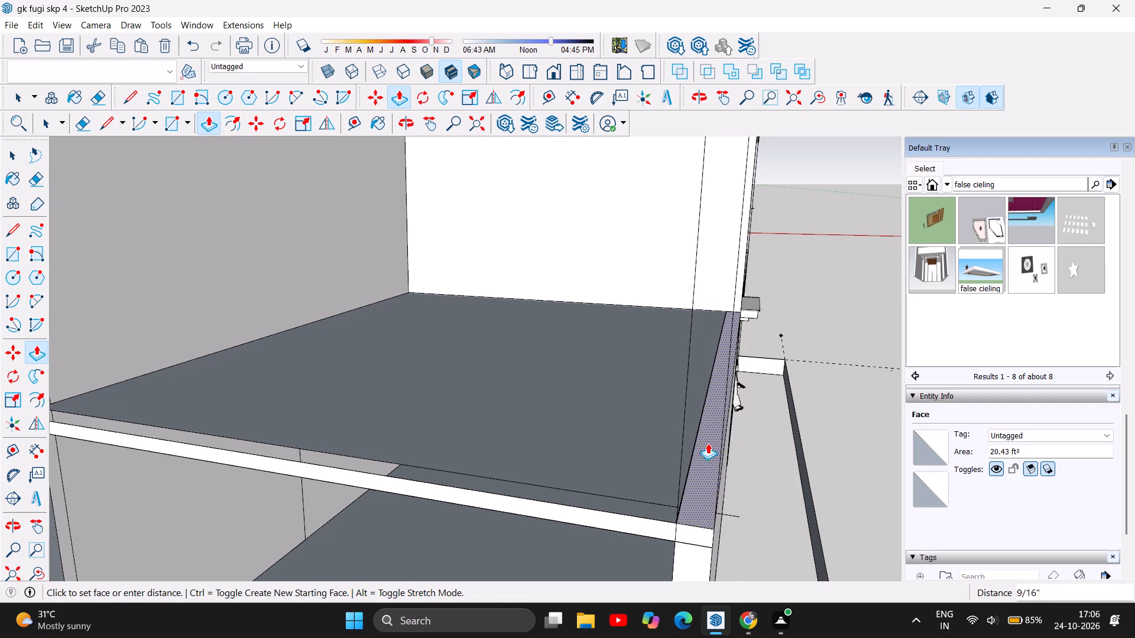
drag(708, 443, 722, 212)
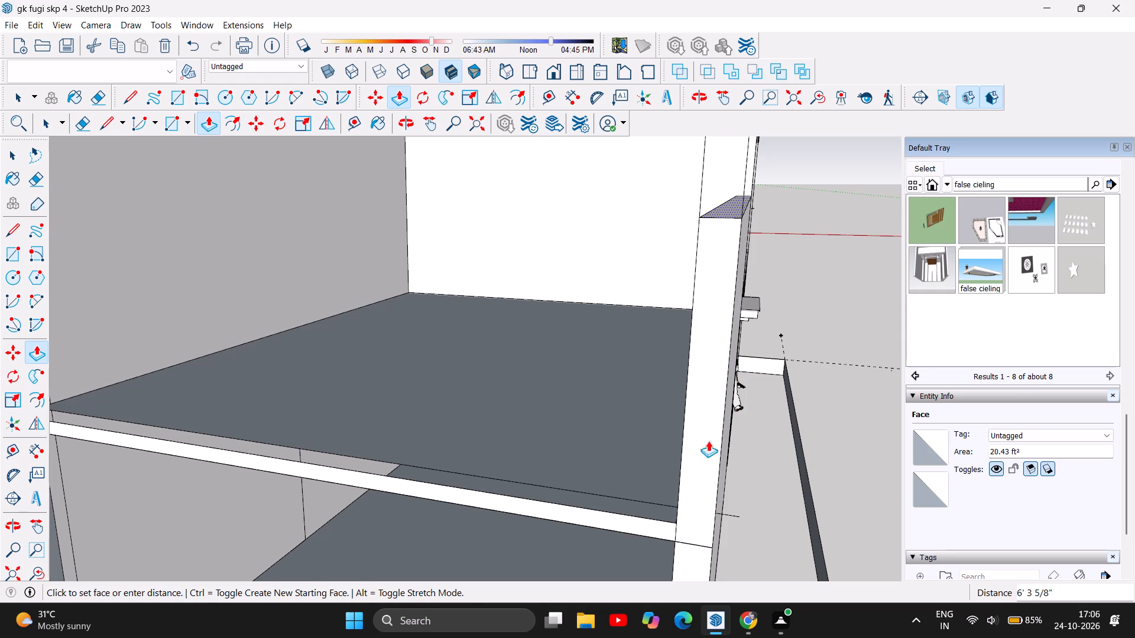
Push/Pull the new side wall's top face a further 4' 8 11/16" upward to meet the parapet's lower edge.
scroll(648, 572, down, 5)
scroll(442, 491, up, 1)
scroll(416, 470, down, 4)
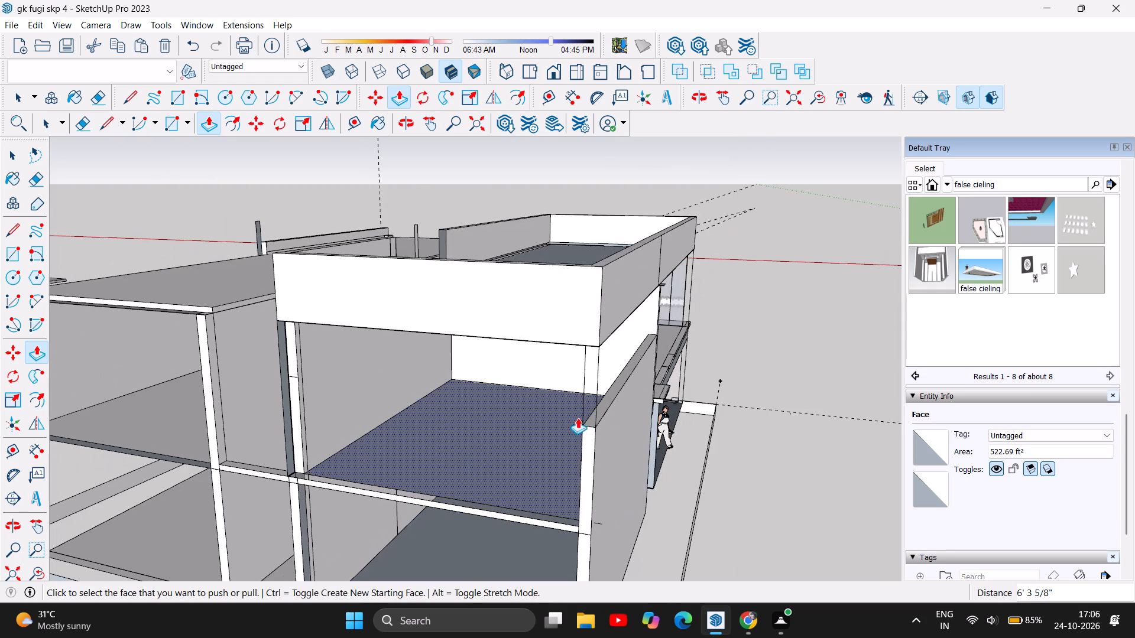
scroll(667, 420, up, 4)
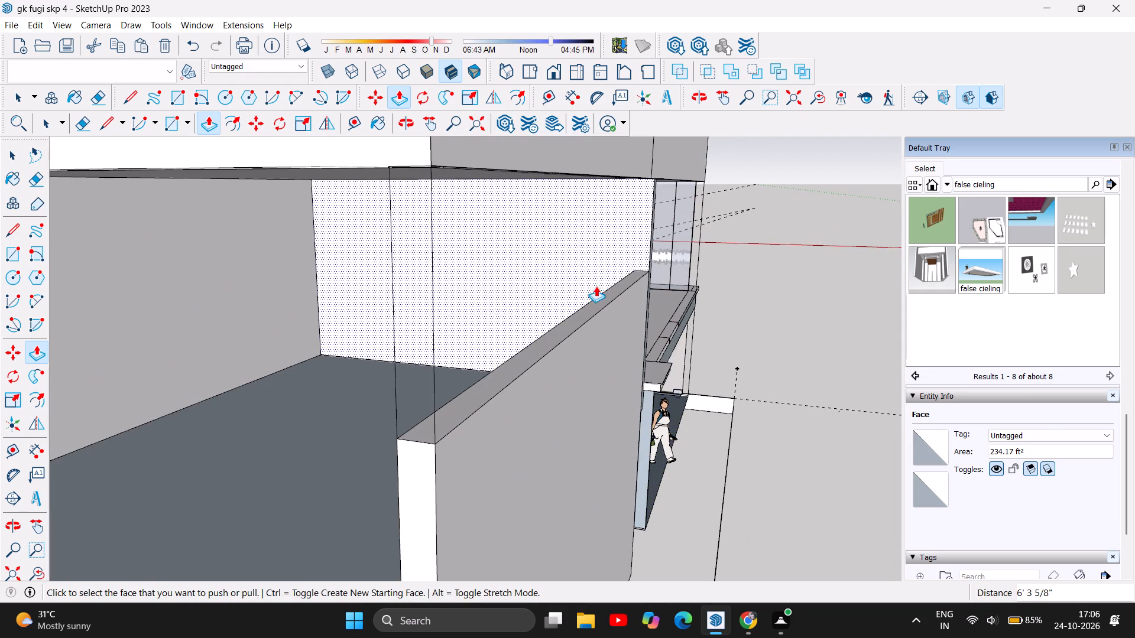
drag(538, 340, 536, 308)
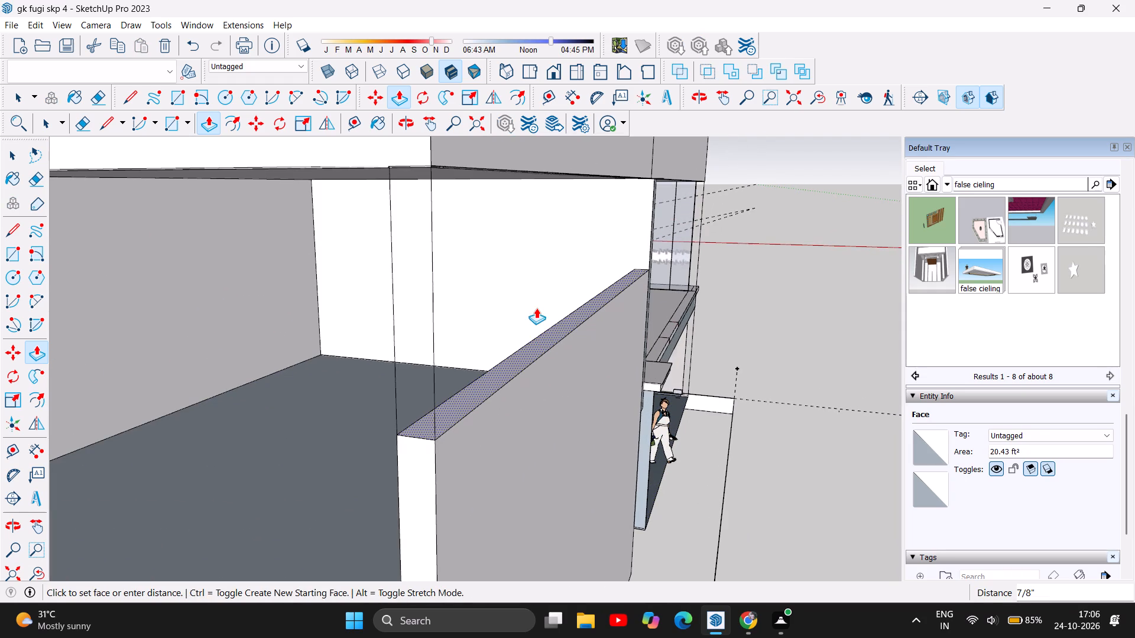
drag(536, 308, 528, 121)
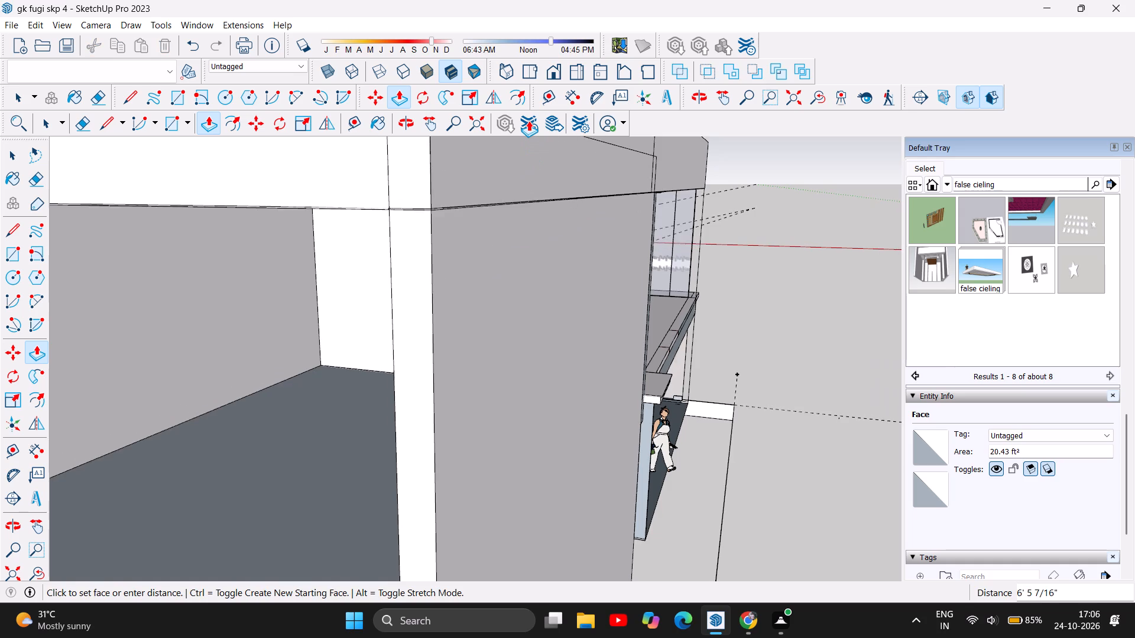
drag(528, 121, 505, 240)
Examine the joint where the rebuilt side wall's top meets the parapet and the front corner.
scroll(402, 238, up, 11)
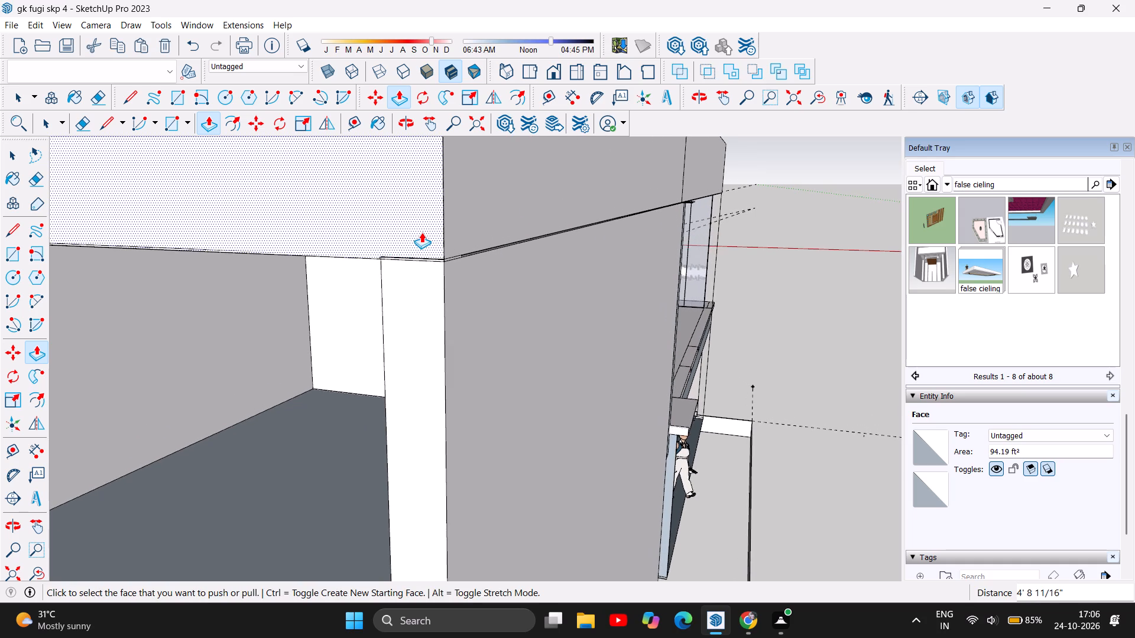
scroll(421, 232, up, 2)
scroll(421, 232, down, 1)
scroll(437, 261, up, 20)
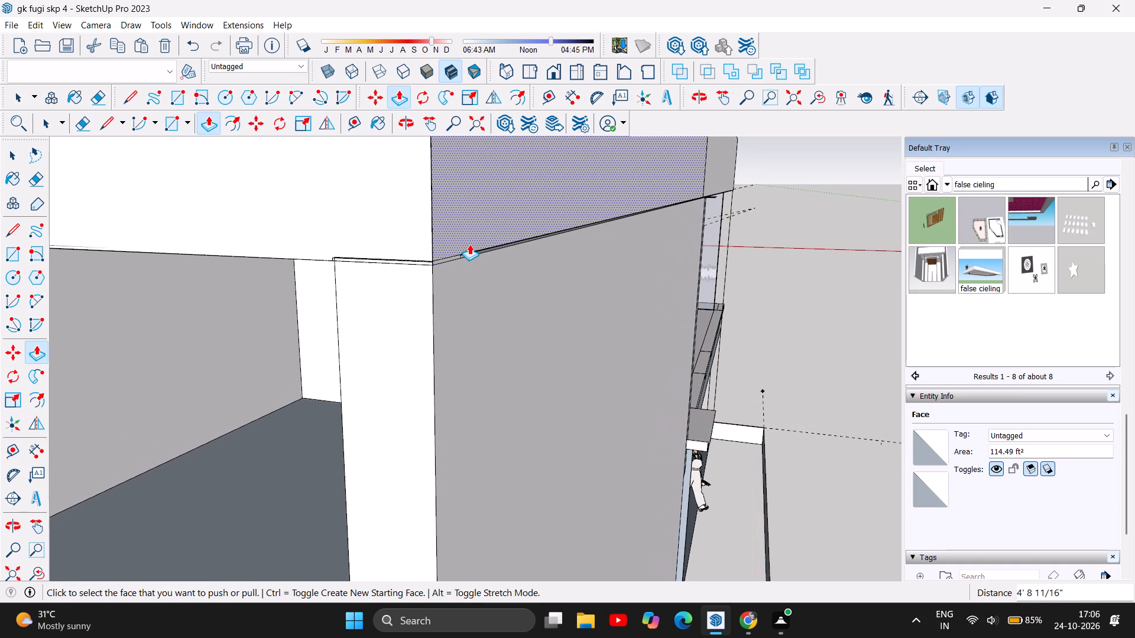
scroll(469, 244, up, 18)
scroll(497, 259, up, 9)
scroll(622, 331, down, 9)
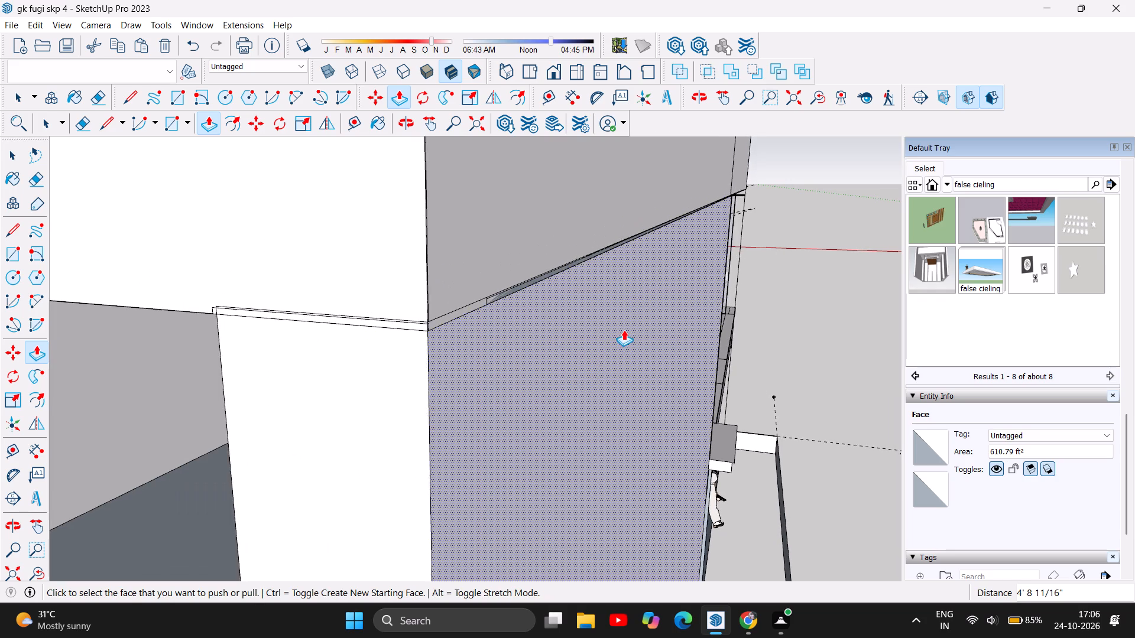
scroll(624, 330, down, 5)
scroll(660, 256, down, 17)
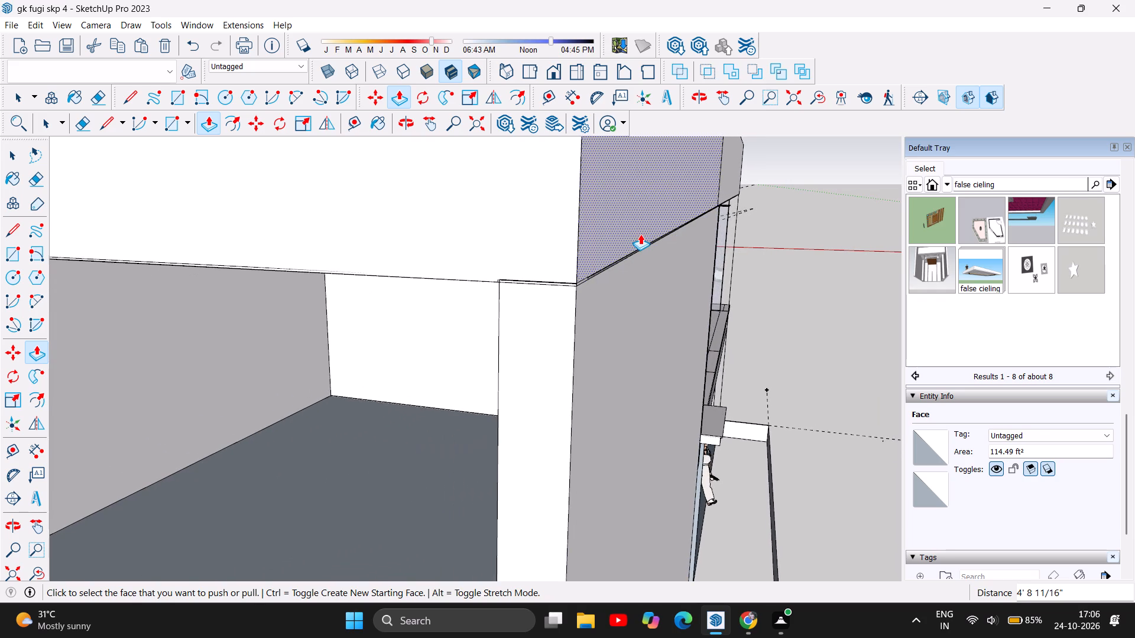
Examine the whole building from the open end, the rebuilt wall's outer side and the glazed facade.
scroll(640, 234, down, 3)
scroll(762, 330, down, 7)
scroll(764, 249, down, 7)
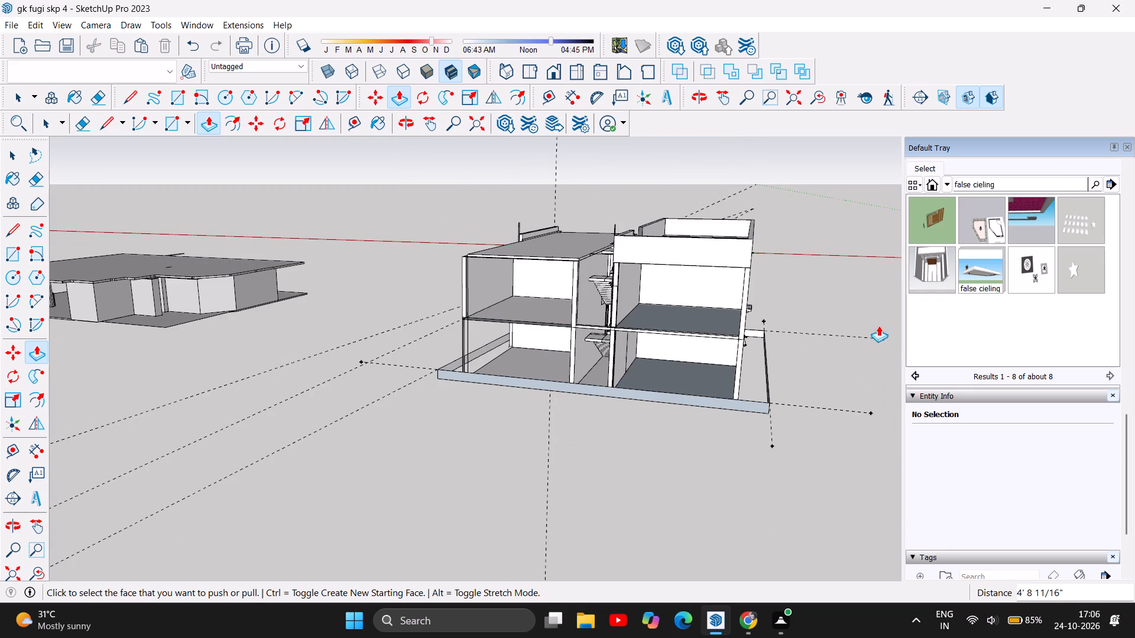
scroll(769, 372, up, 4)
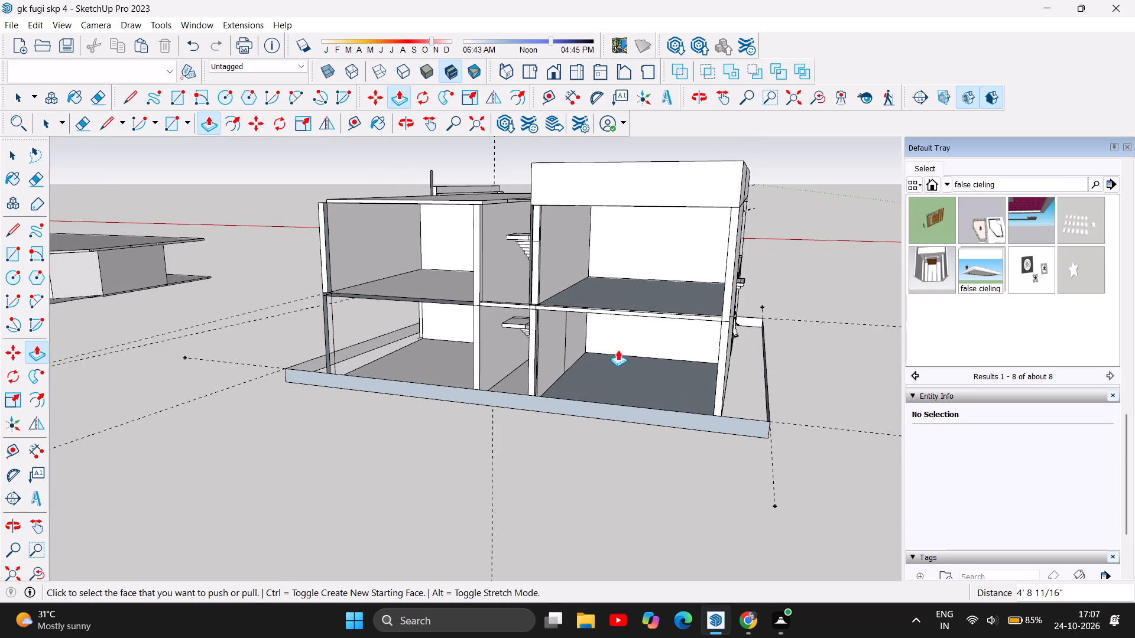
scroll(463, 448, down, 5)
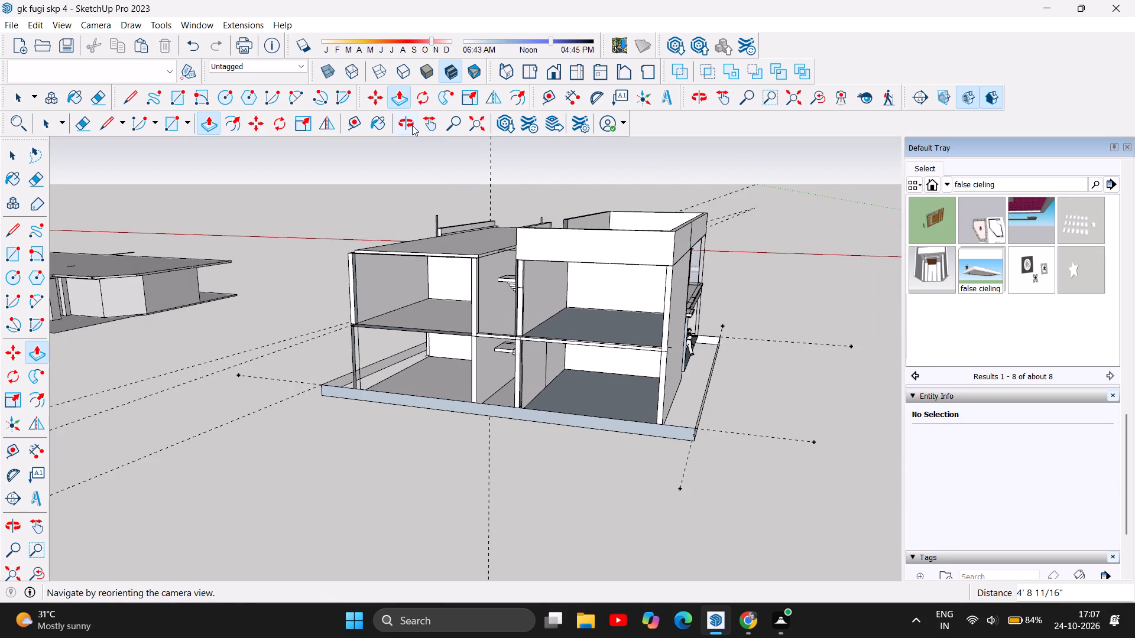
click(412, 125)
drag(758, 344, 391, 356)
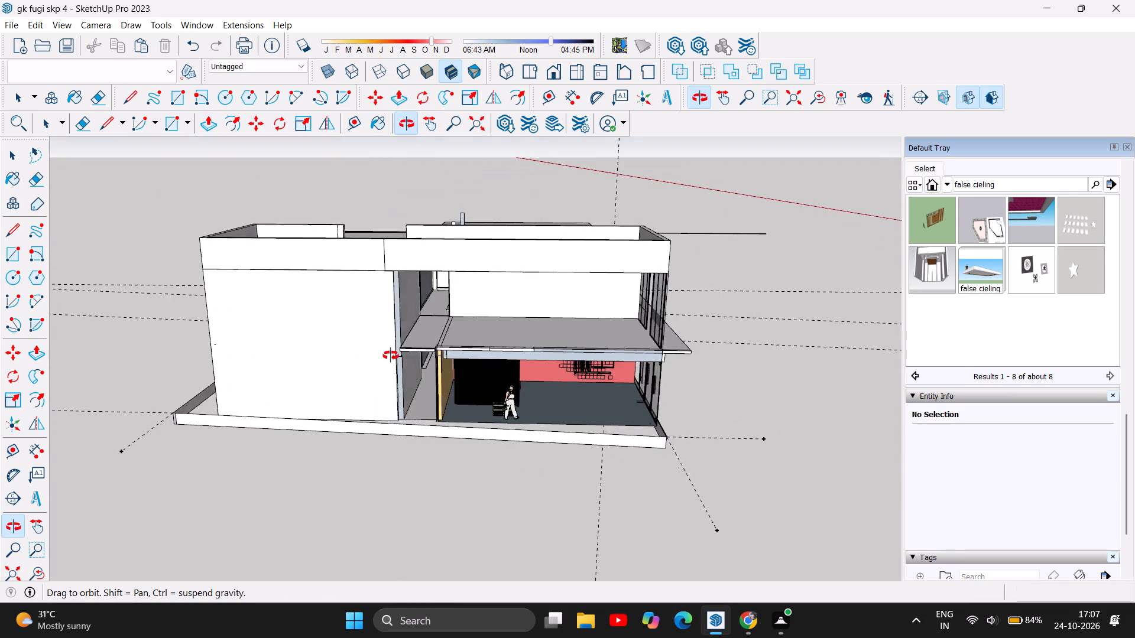
drag(391, 356, 168, 413)
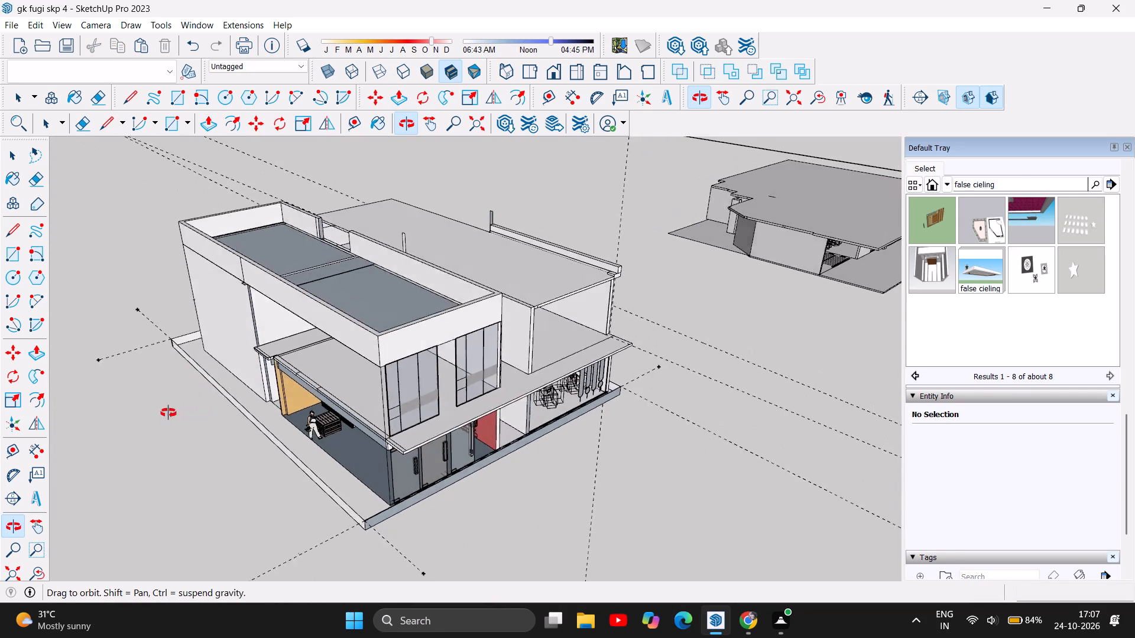
drag(168, 413, 163, 409)
scroll(329, 373, up, 10)
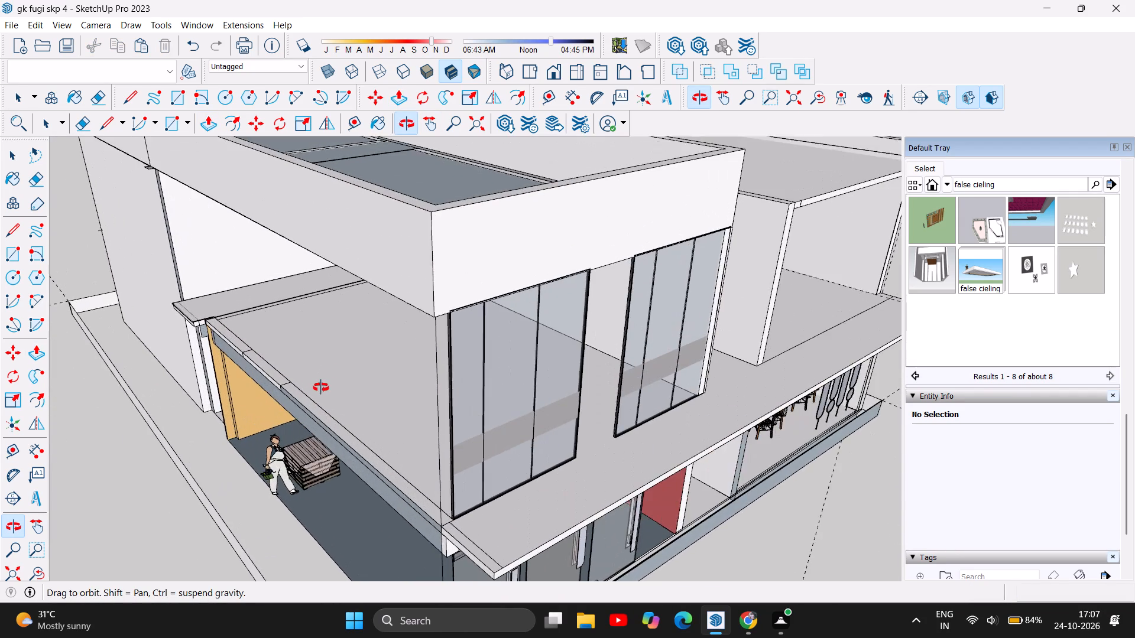
Draw two edges about 9 1/4" and 9" long closing the notch at the ground-floor side wall's end beside the passage.
scroll(321, 388, up, 2)
scroll(210, 312, up, 6)
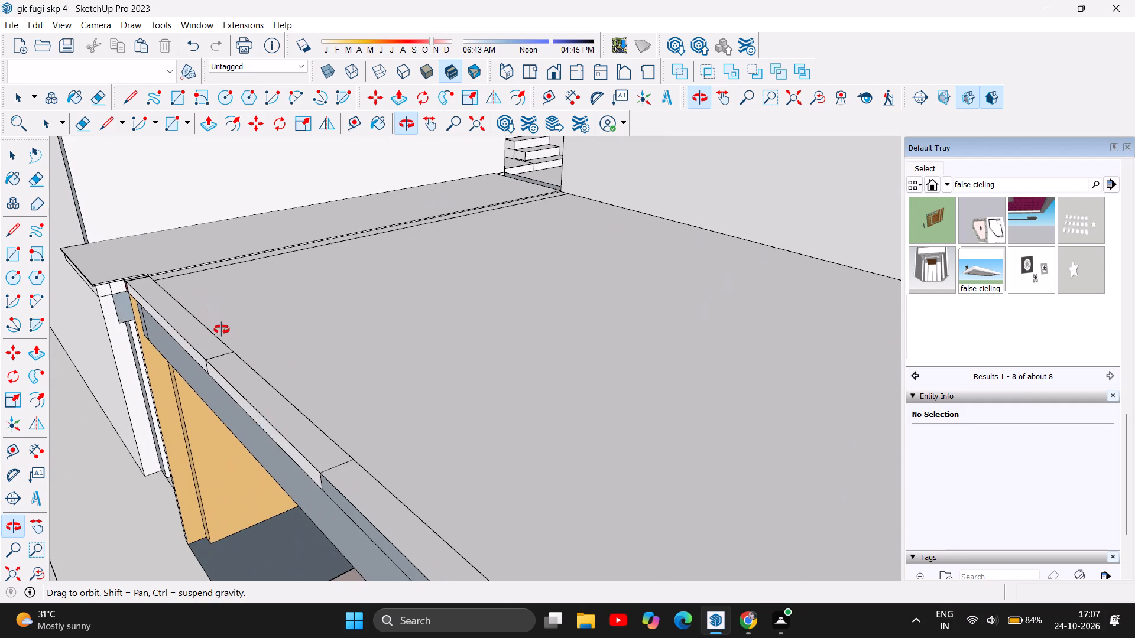
scroll(222, 331, down, 5)
drag(106, 242, 267, 295)
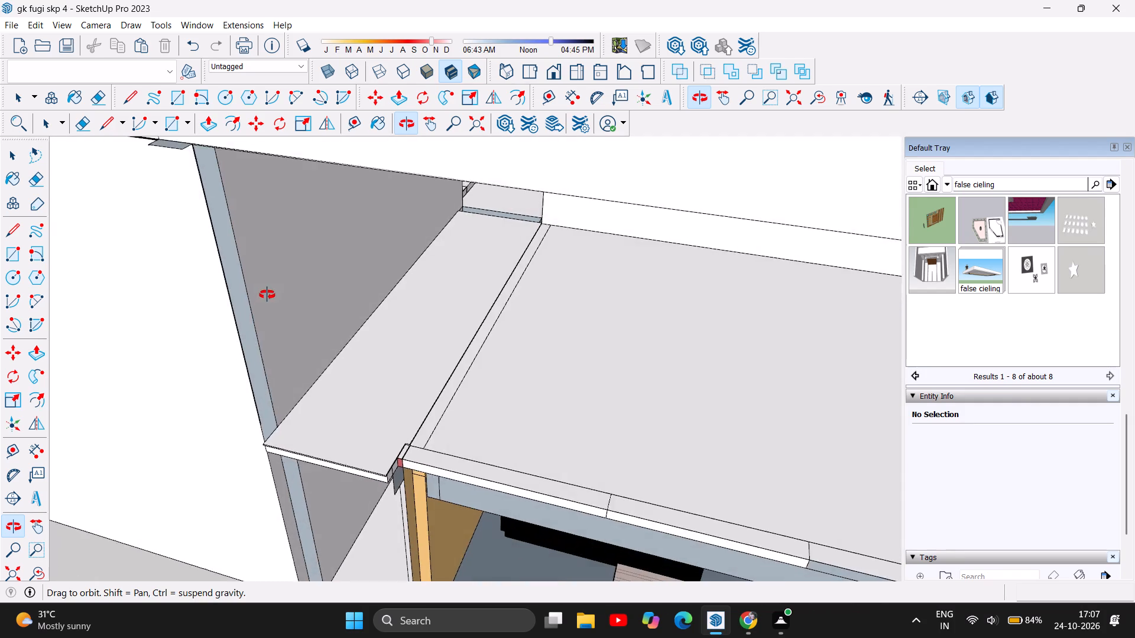
drag(267, 295, 361, 263)
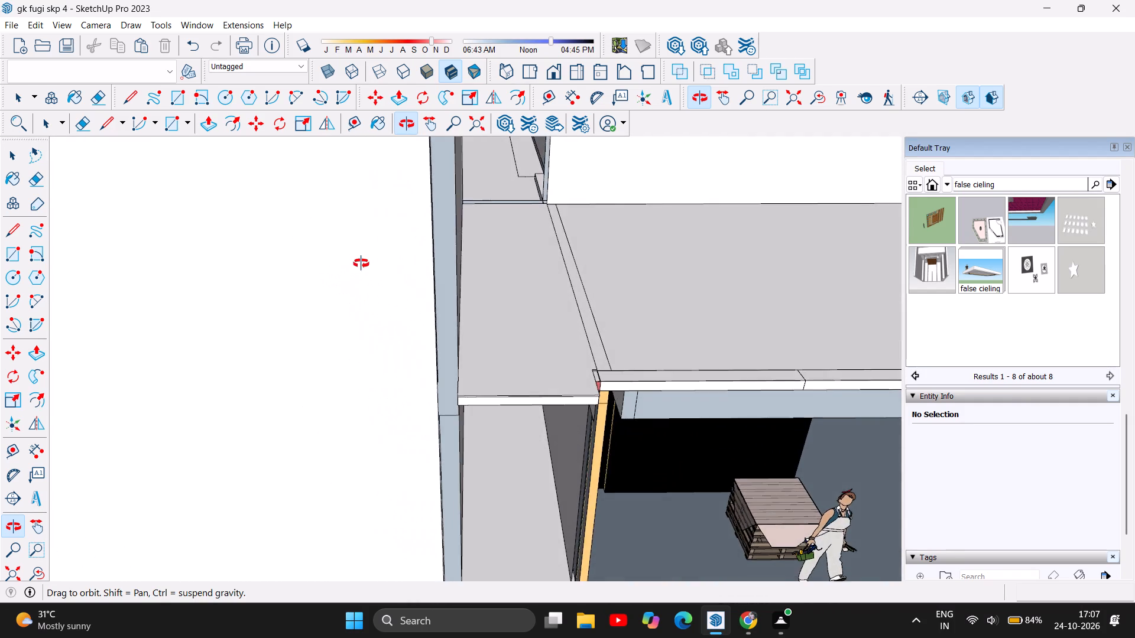
drag(361, 263, 351, 201)
scroll(441, 508, up, 6)
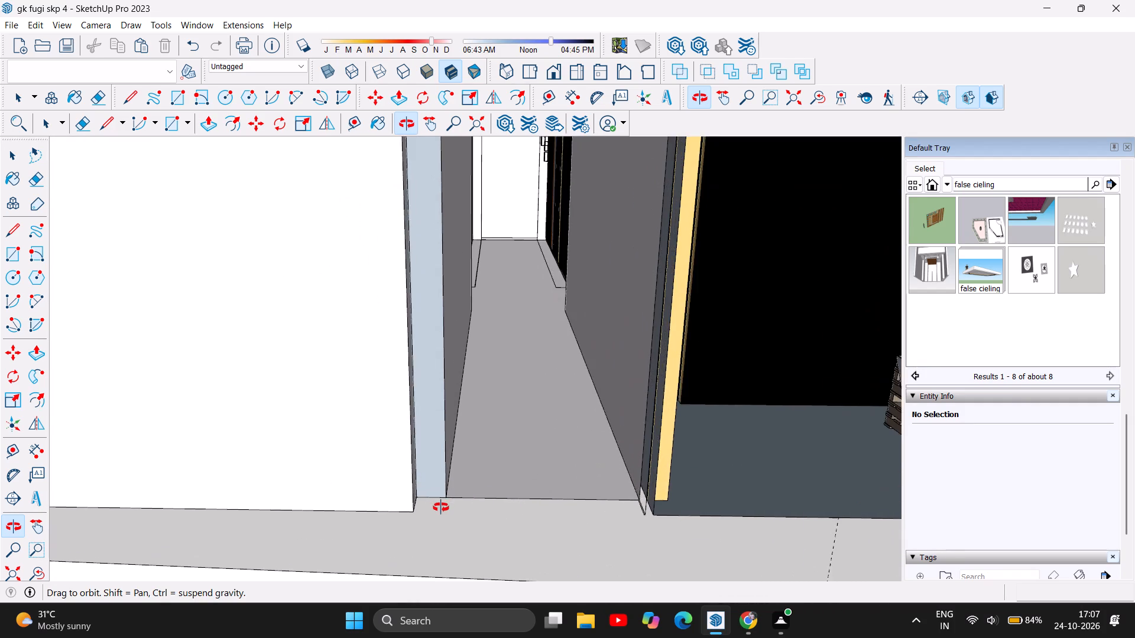
scroll(441, 507, up, 10)
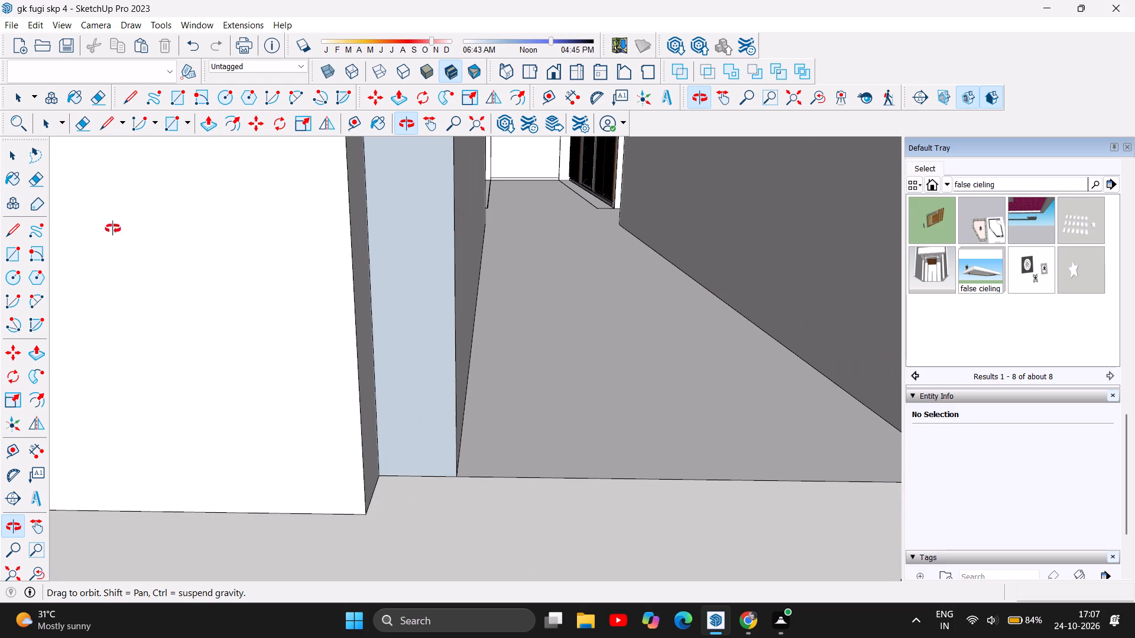
click(12, 230)
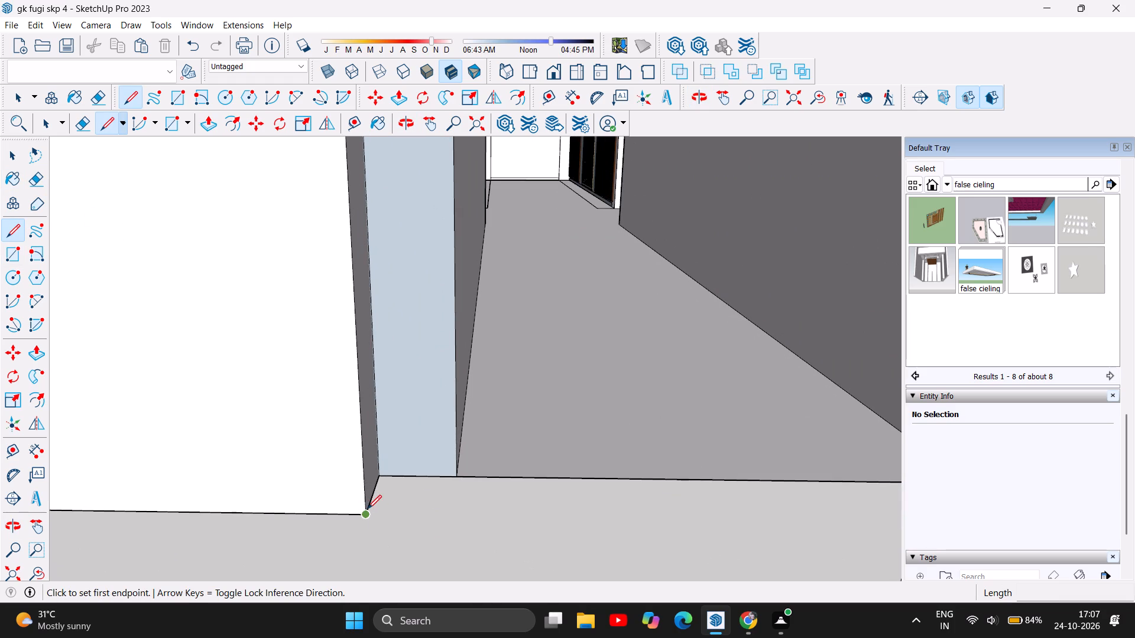
click(368, 509)
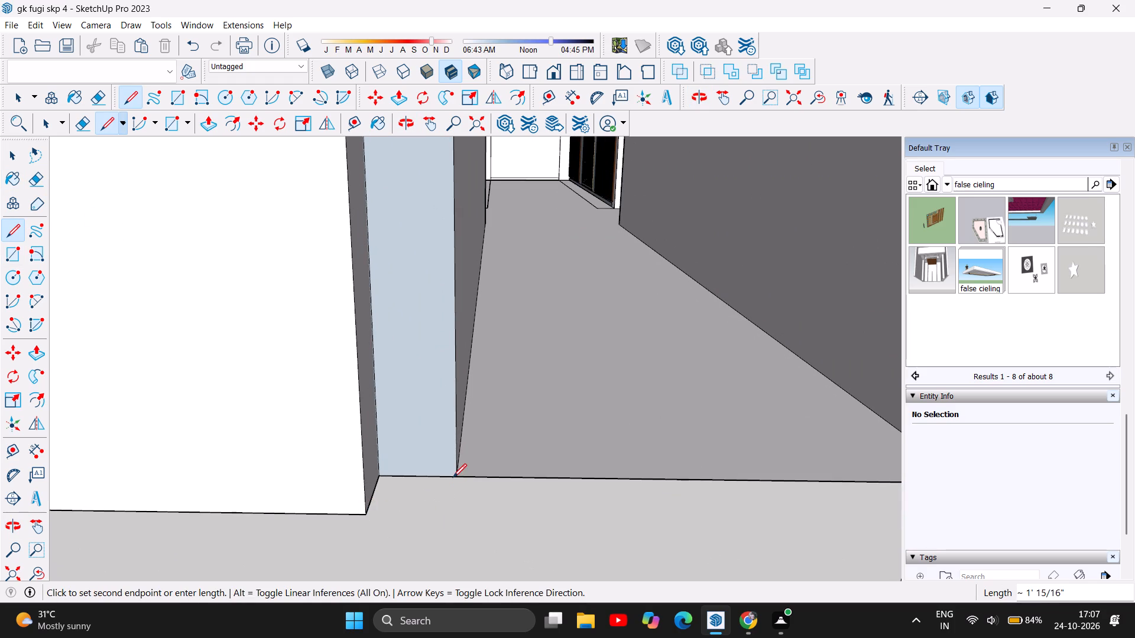
click(449, 517)
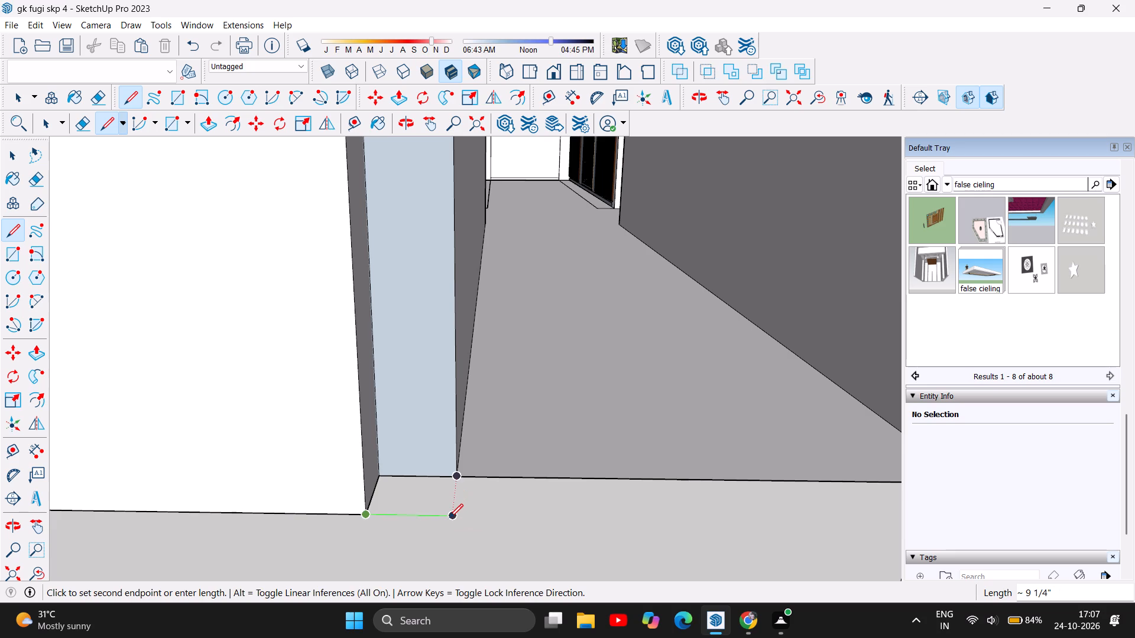
click(458, 473)
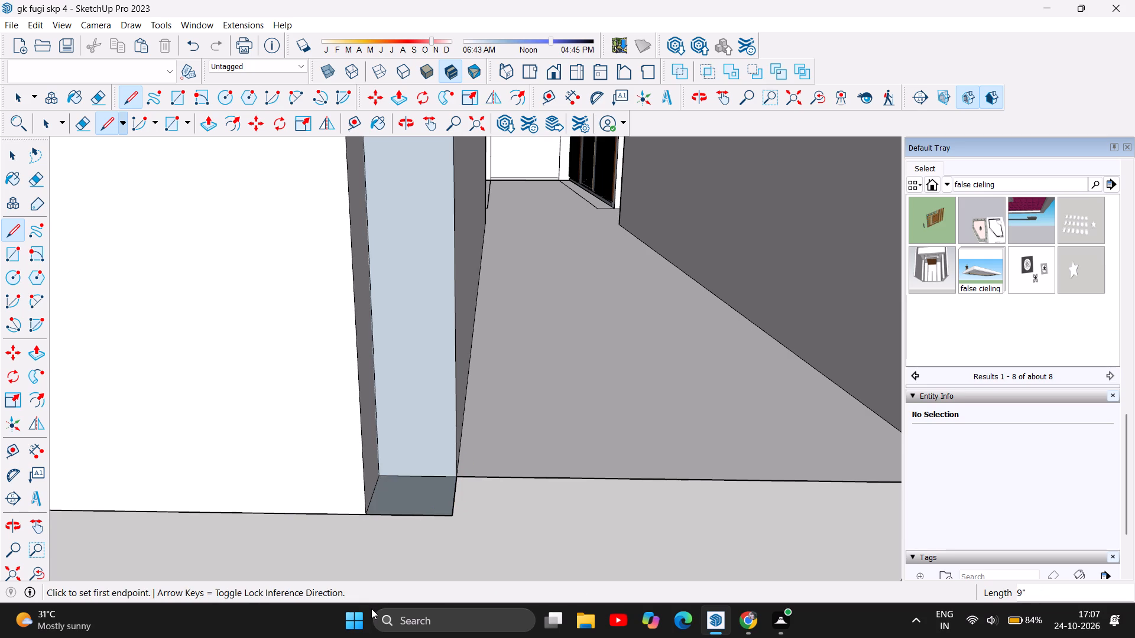
Push/Pull the closed notch face upward about 1' 10 1/8", and a further 1' 10 9/16", as the wall-end infill.
scroll(540, 594, down, 6)
click(216, 124)
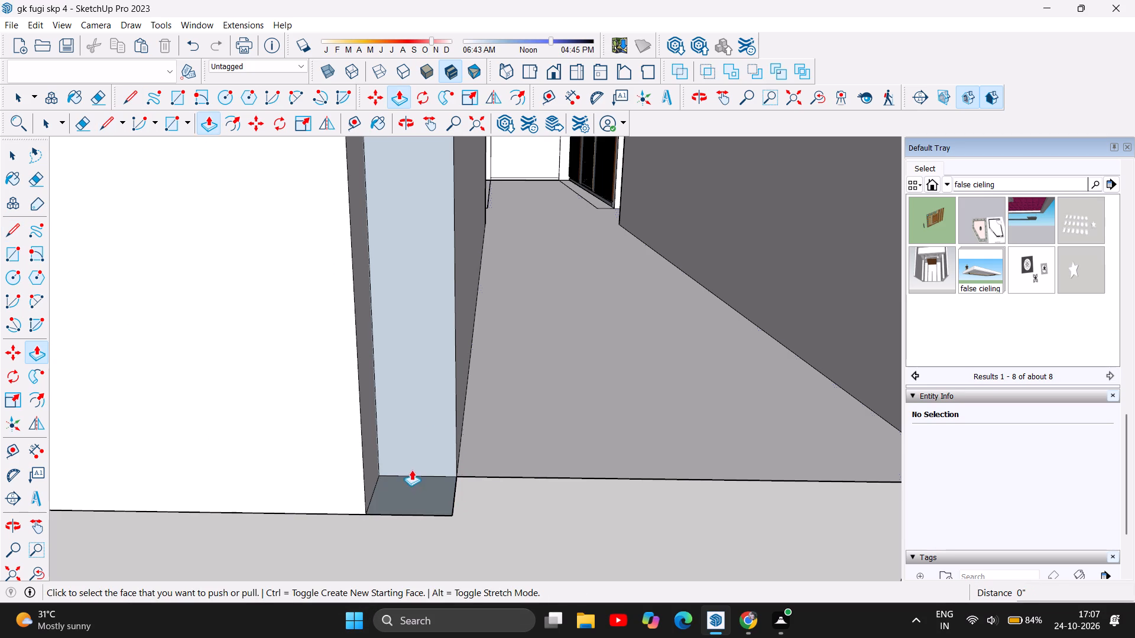
drag(419, 489, 420, 247)
click(420, 247)
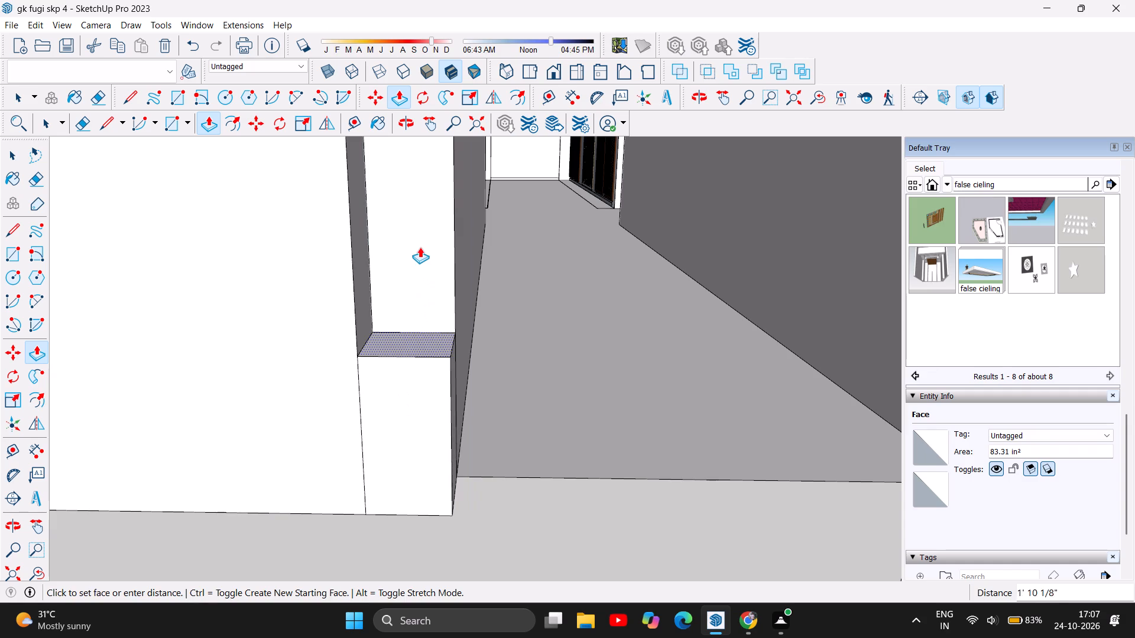
scroll(484, 568, down, 1)
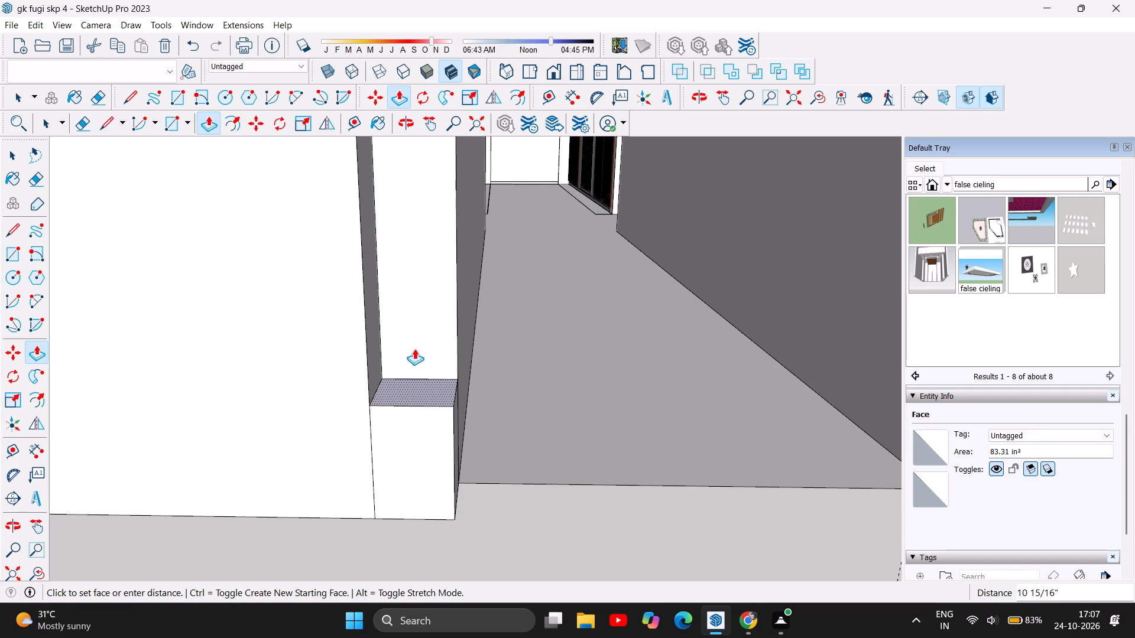
scroll(414, 349, down, 3)
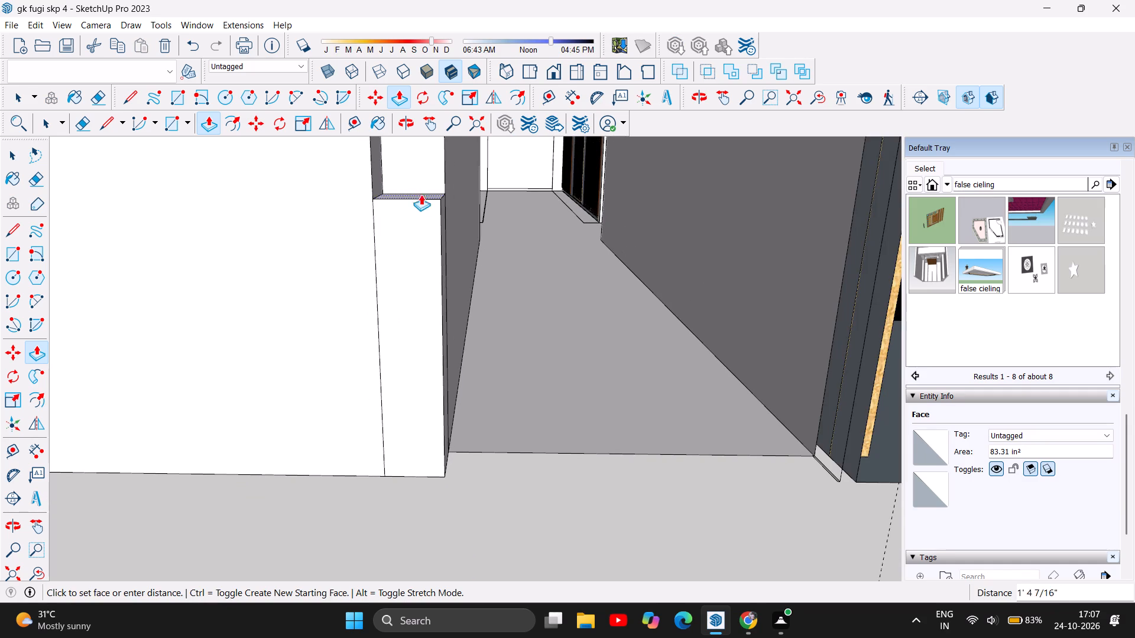
scroll(424, 203, down, 1)
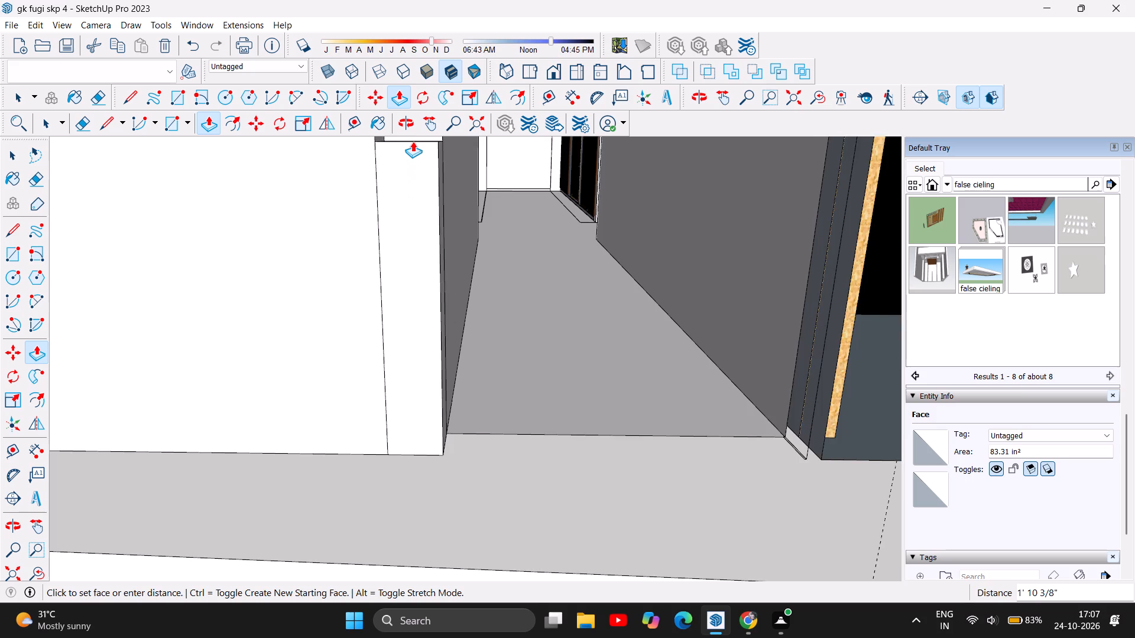
scroll(413, 141, down, 1)
click(413, 140)
click(403, 118)
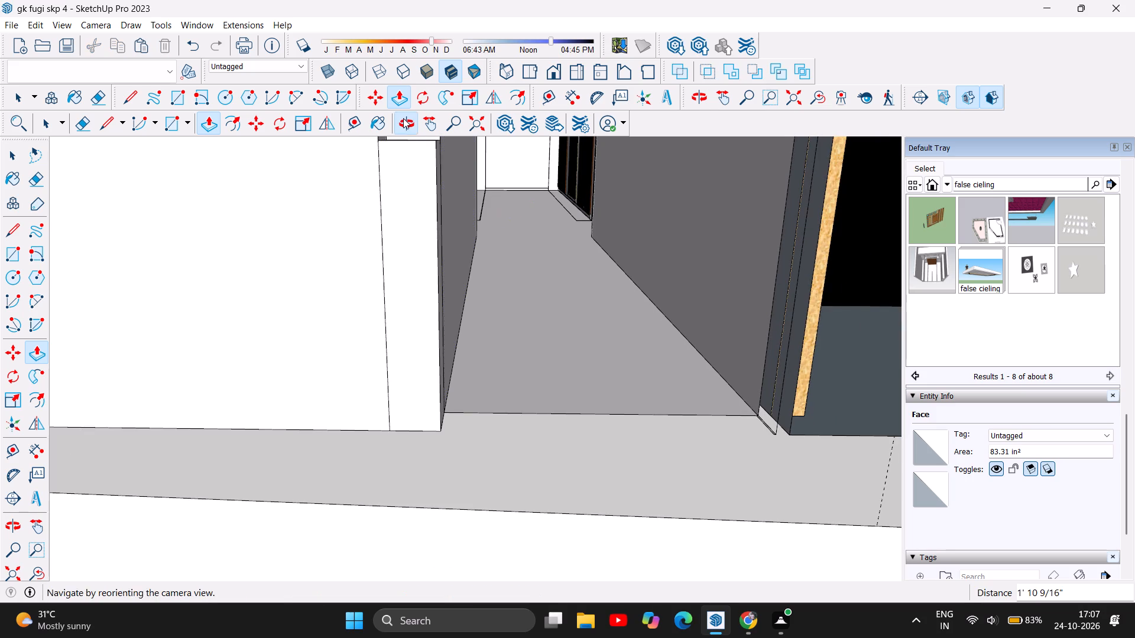
Push/Pull the wall-end infill's top face a further 6' 1 3/8" upward to slab level.
drag(411, 210, 419, 344)
scroll(448, 389, down, 5)
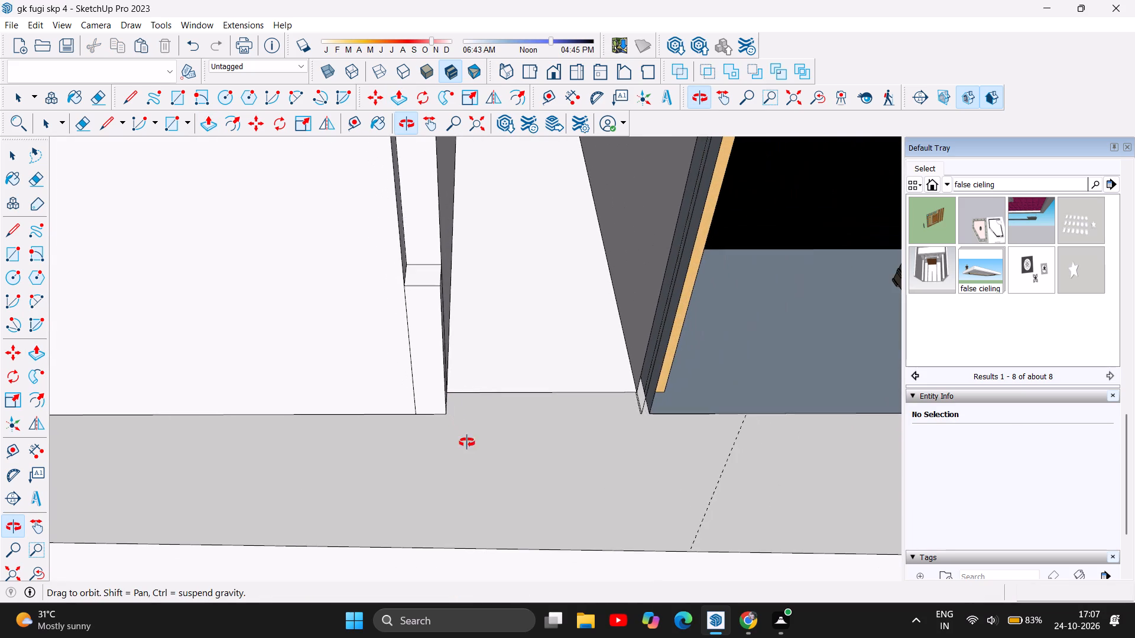
scroll(489, 472, down, 6)
scroll(478, 411, down, 2)
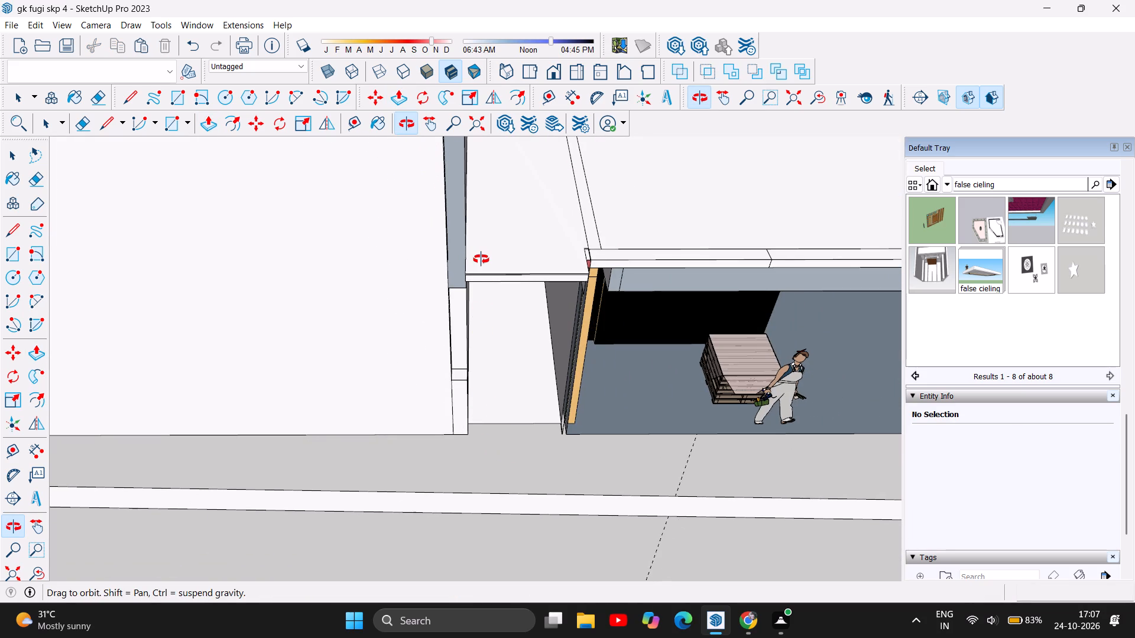
scroll(481, 259, up, 7)
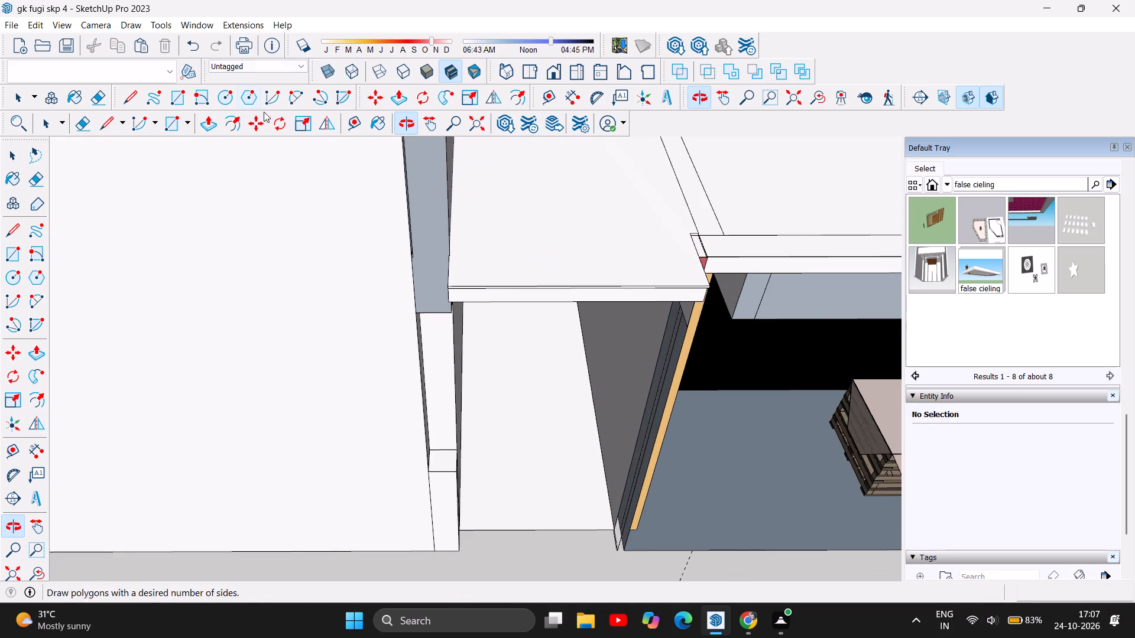
click(213, 125)
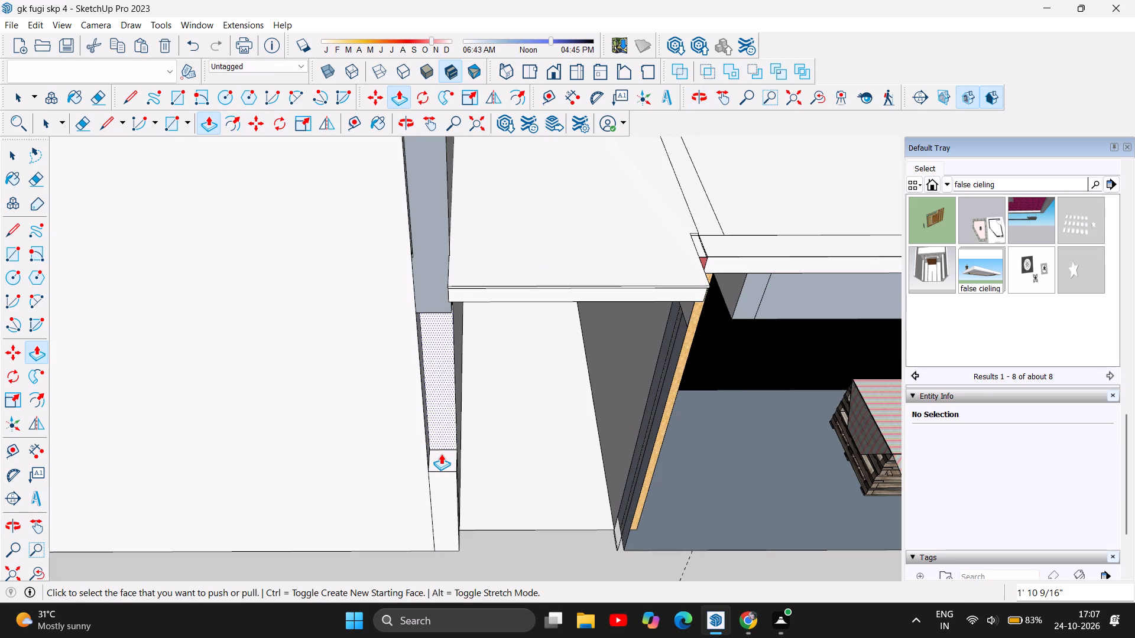
drag(441, 454, 434, 297)
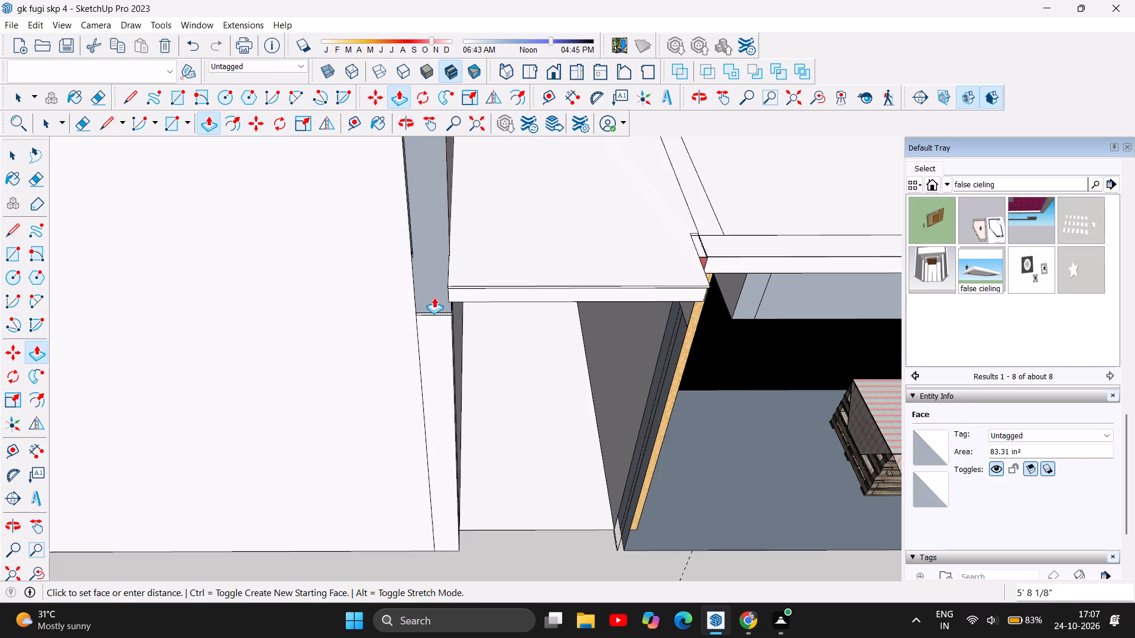
drag(434, 297, 432, 282)
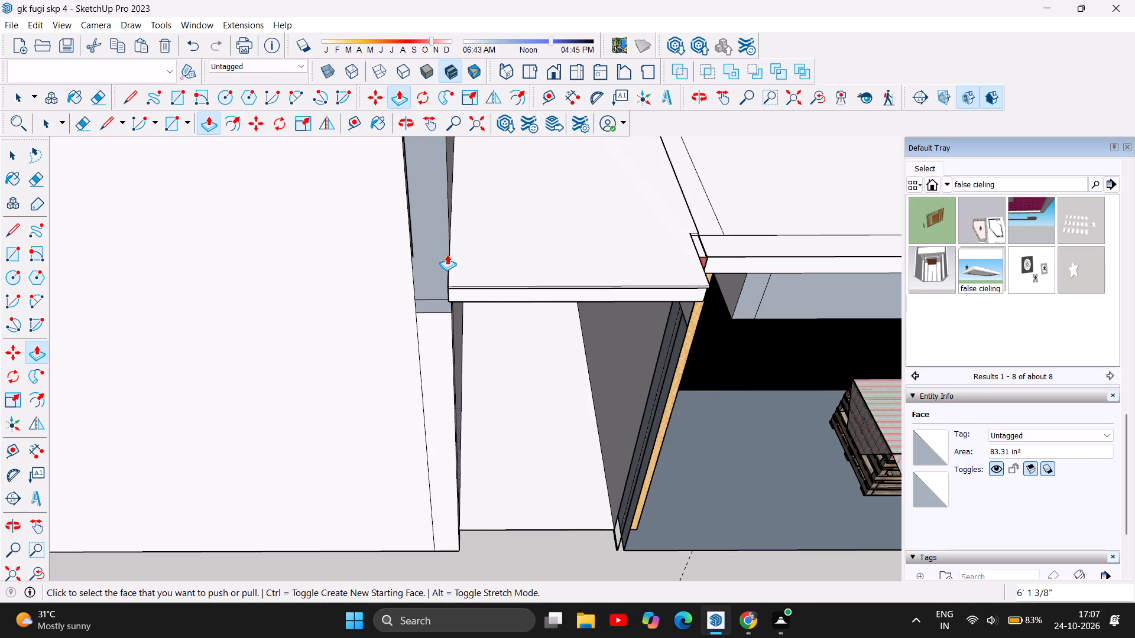
Push/Pull the infill's top face back down about 4 3/4", just below the passage slab's underside.
drag(433, 246, 435, 214)
drag(435, 214, 429, 226)
scroll(433, 272, up, 7)
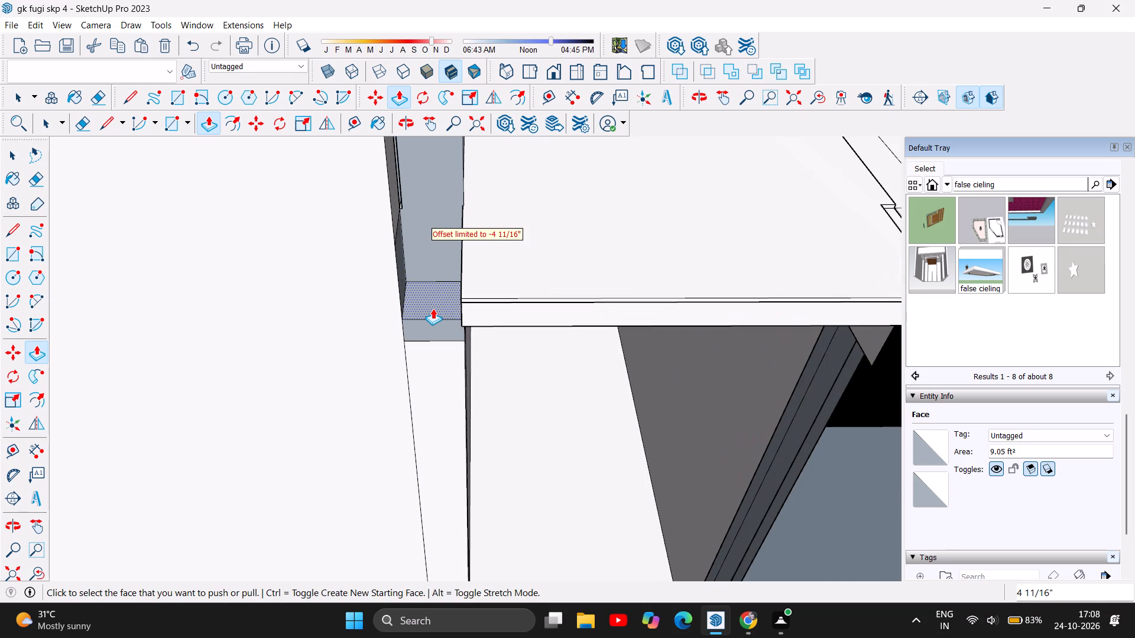
drag(433, 308, 437, 342)
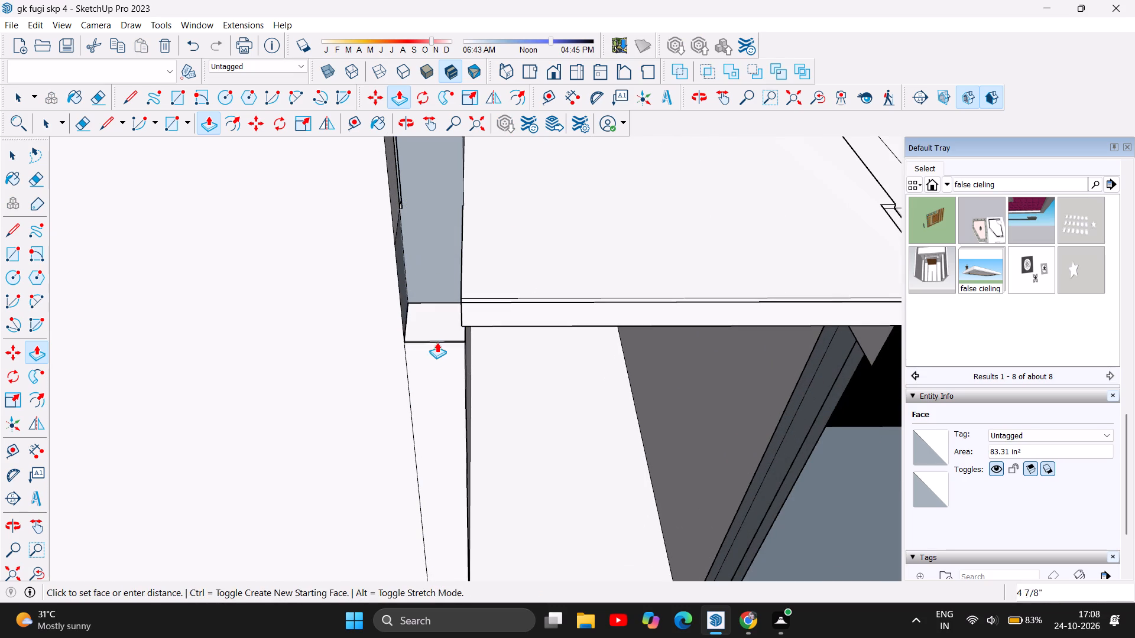
drag(437, 342, 437, 331)
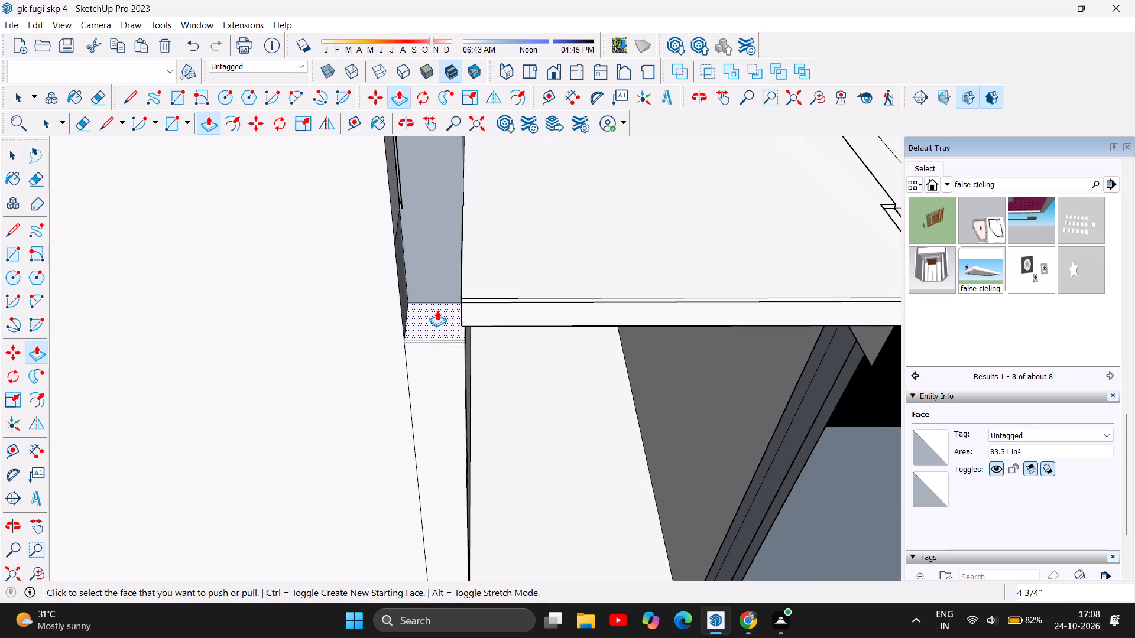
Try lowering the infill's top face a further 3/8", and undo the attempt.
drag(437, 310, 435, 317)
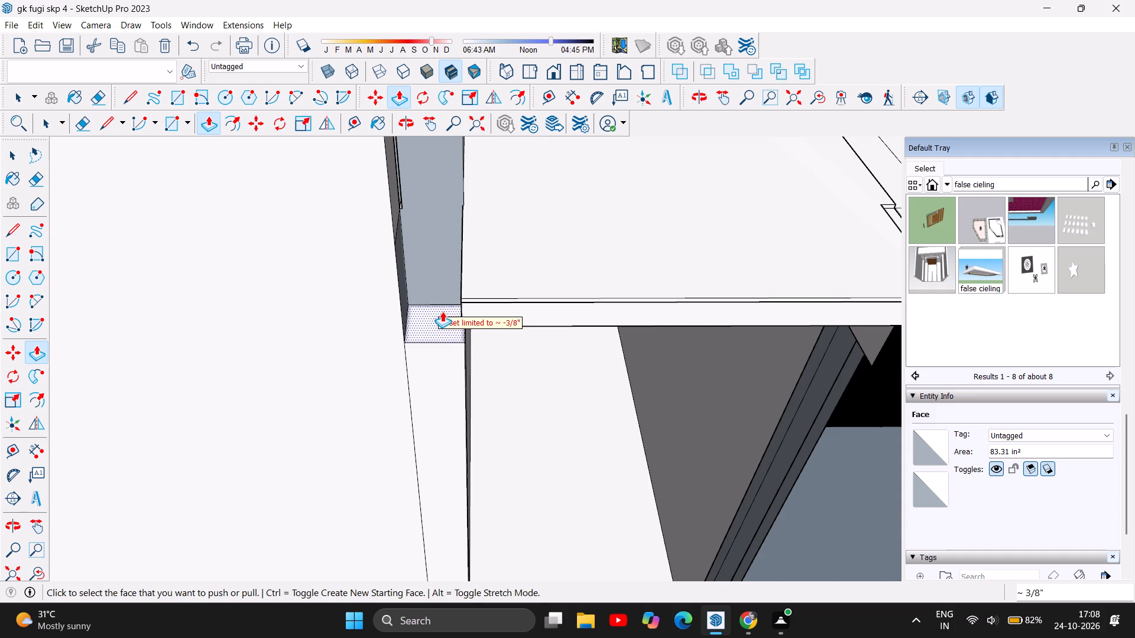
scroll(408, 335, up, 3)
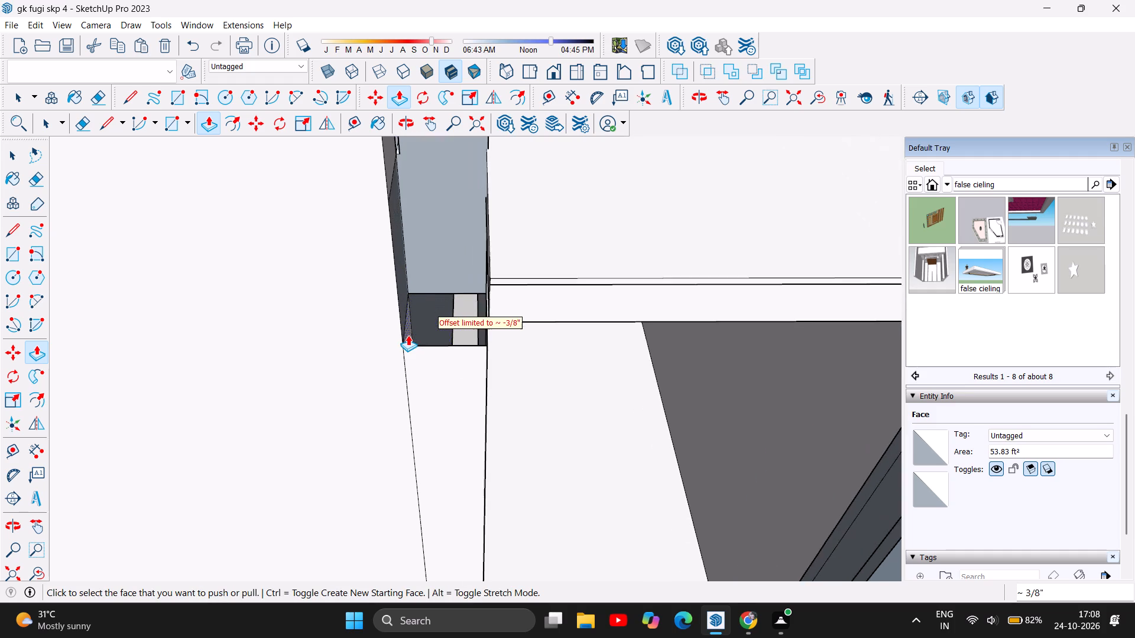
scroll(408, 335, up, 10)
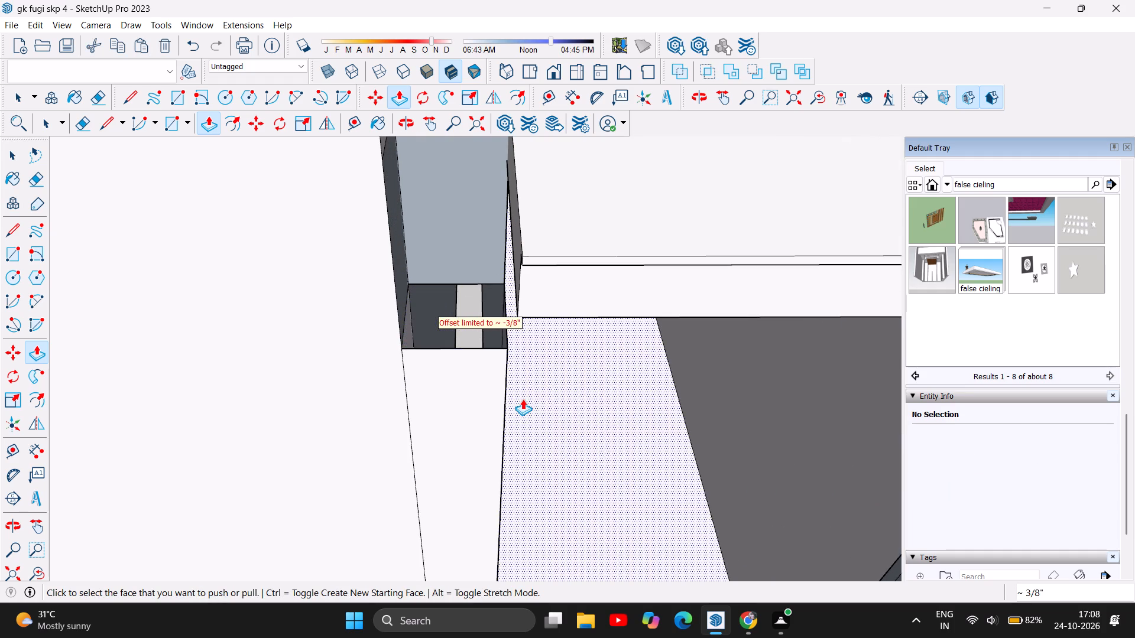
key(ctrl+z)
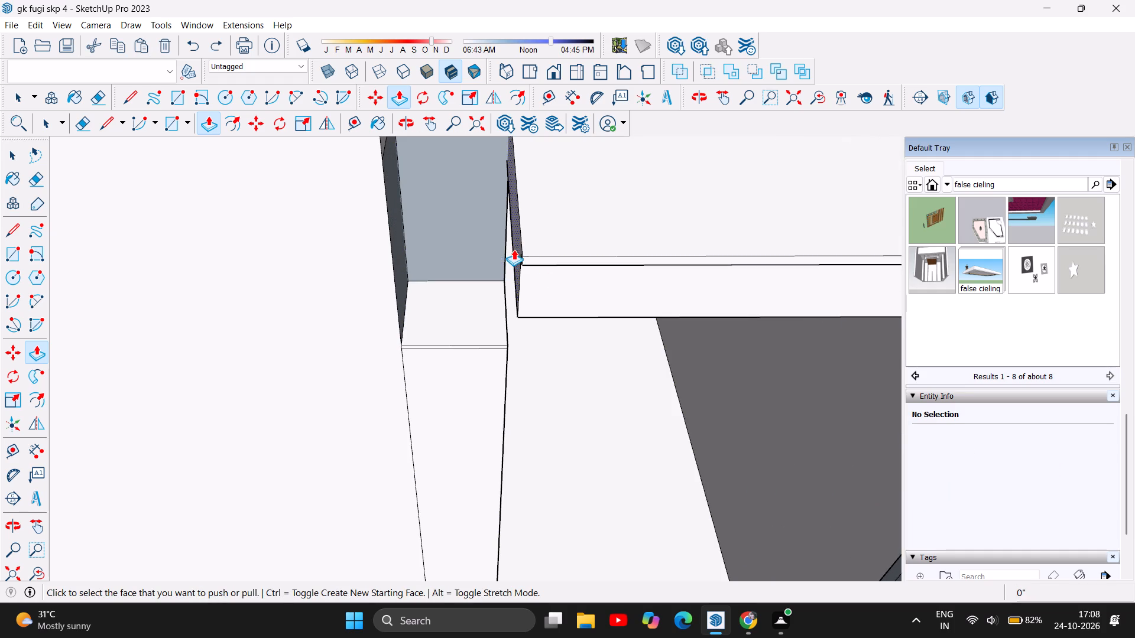
Push/Pull the passage slab's side edge face outward over the infill's top, close to the side wall's outer face.
drag(520, 249, 400, 224)
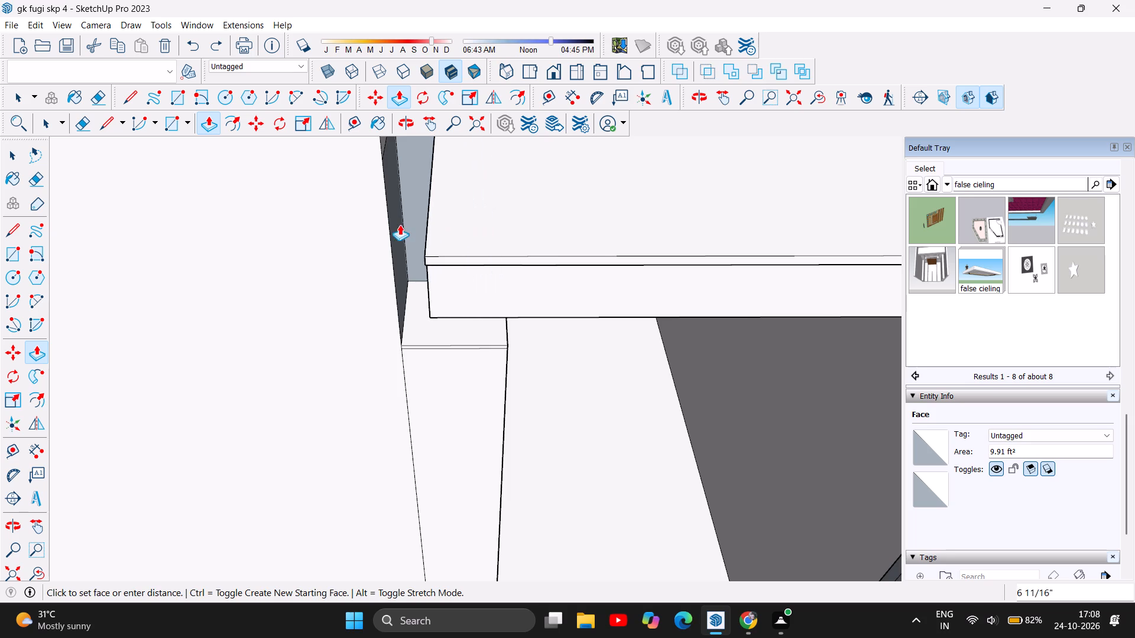
drag(400, 224, 394, 223)
Push/Pull the infill's top face upward about 3 5/8" to meet the extended slab's underside.
drag(454, 336, 452, 318)
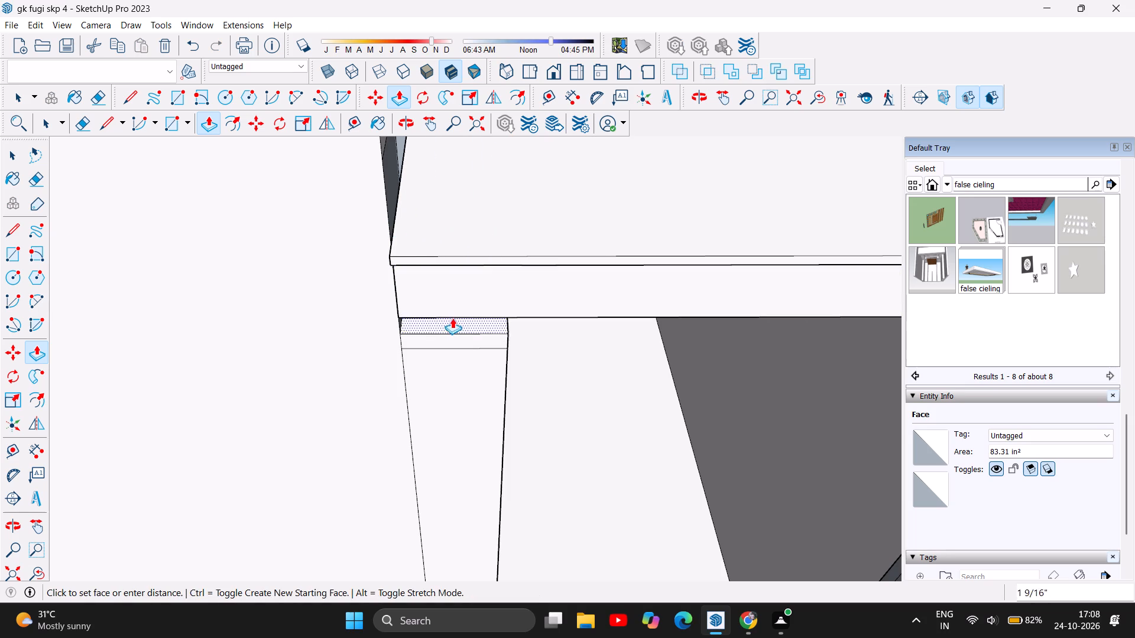
drag(452, 318, 453, 304)
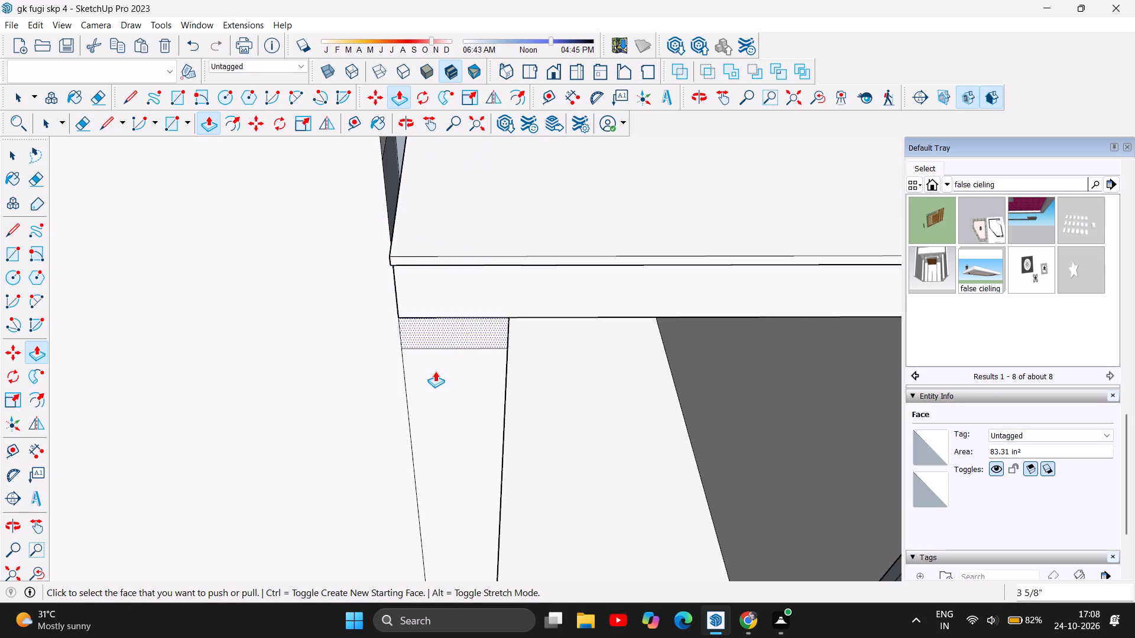
scroll(433, 371, down, 19)
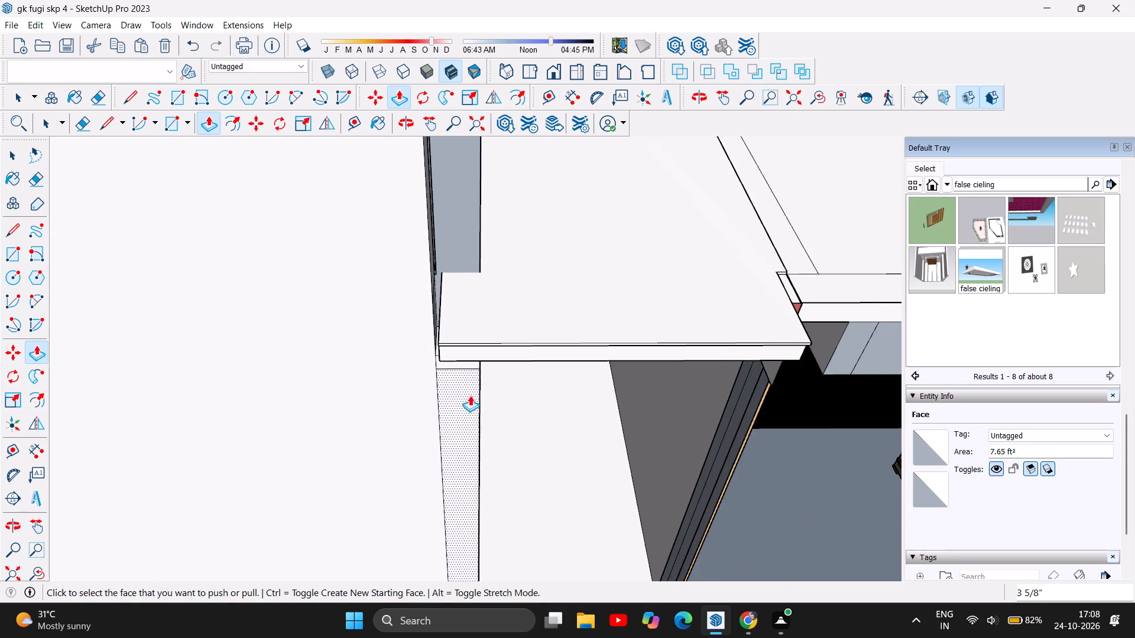
scroll(470, 396, down, 7)
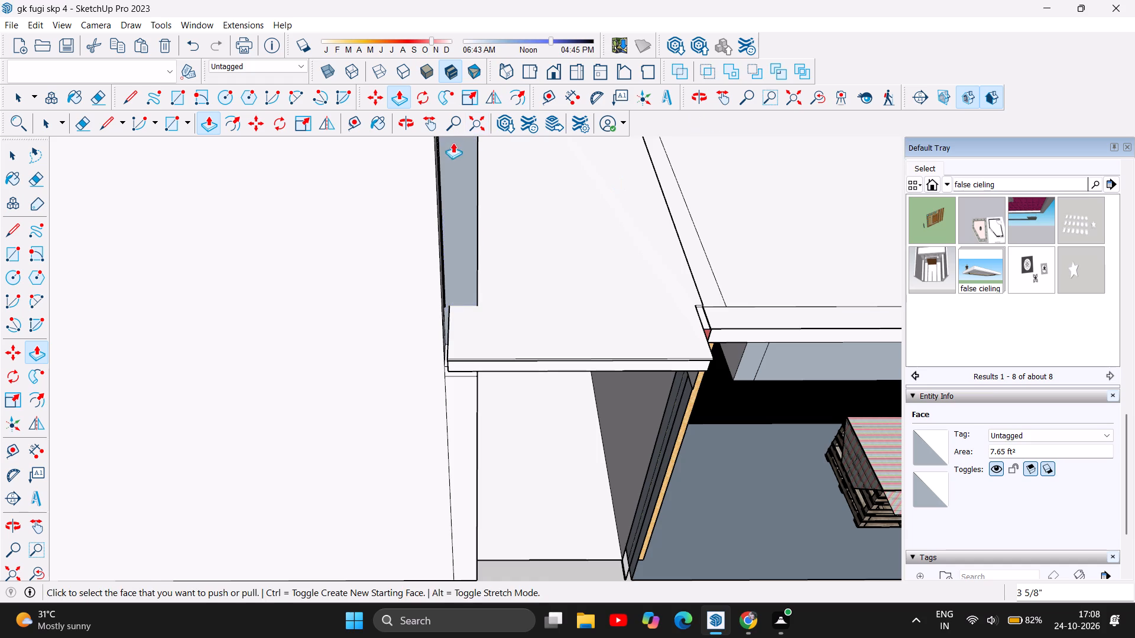
scroll(459, 205, up, 6)
scroll(443, 282, up, 1)
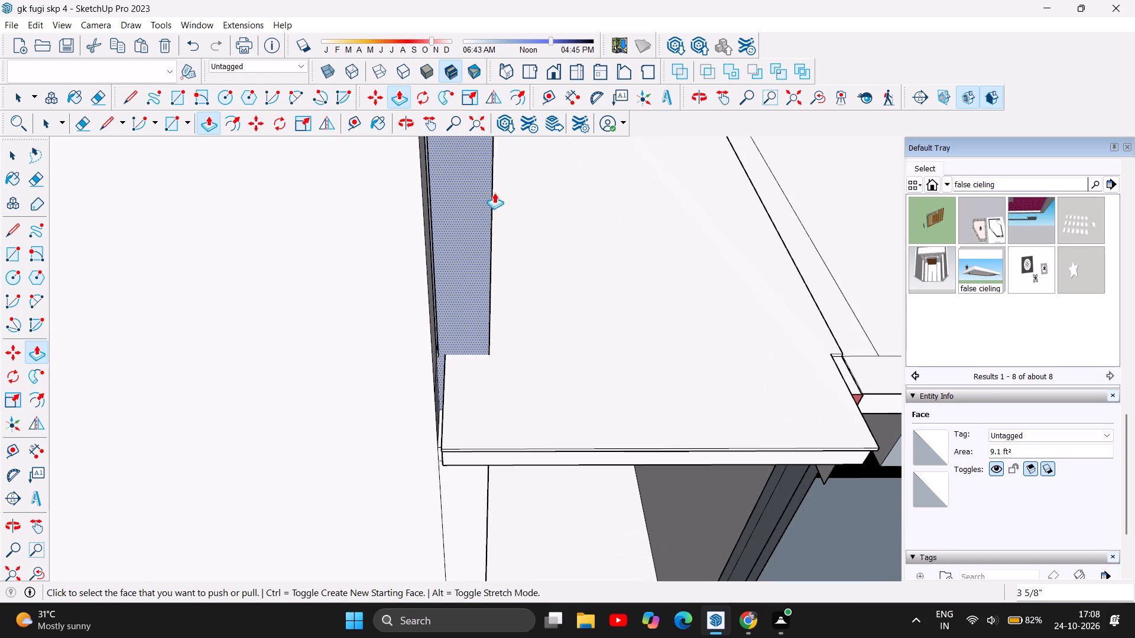
Undo the passage slab's extension over the infill together with the recent height changes to the infill's top face.
ctrl+click(405, 123)
key(ctrl+z)
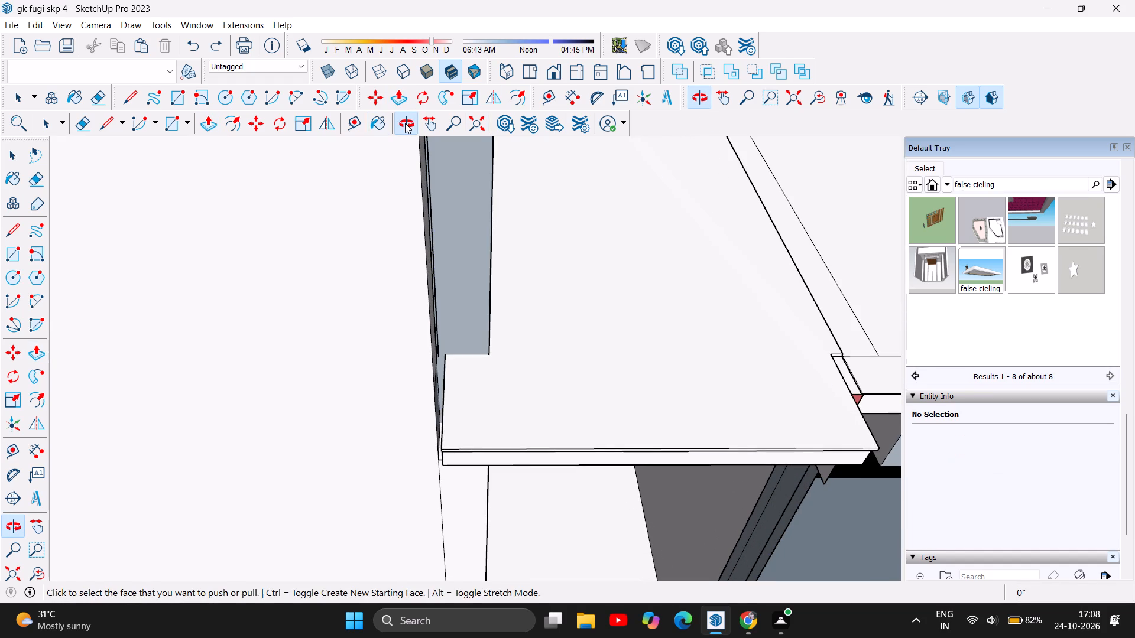
key(ctrl+z)
key(ctrl+z)
key(ctrl+z)
key(ctrl+z)
key(ctrl+z)
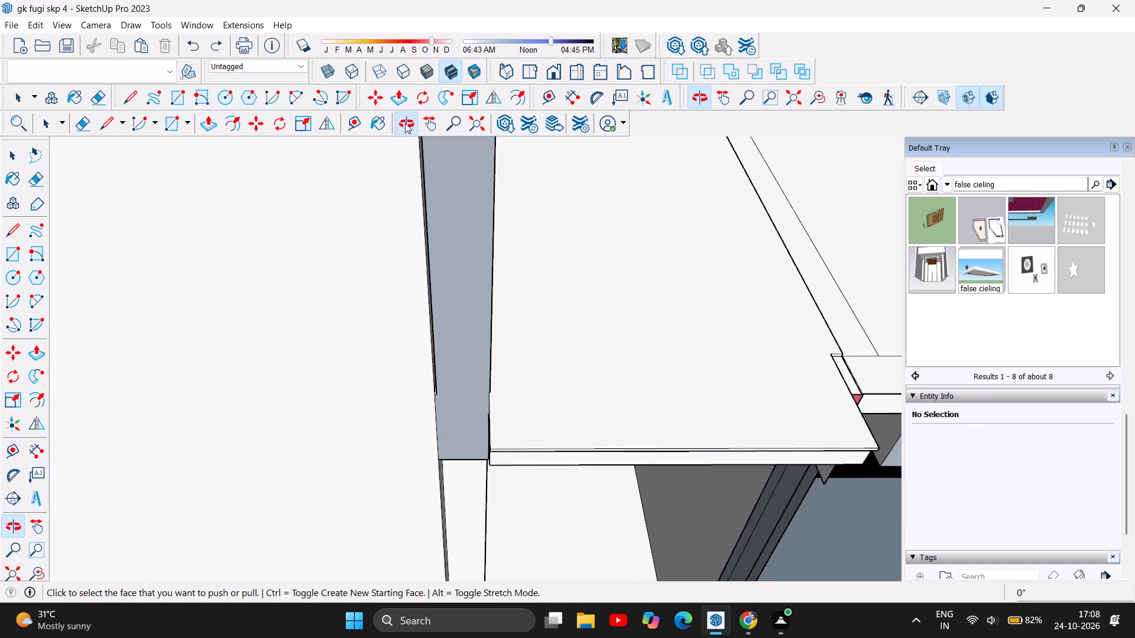
key(ctrl+z)
Examine the side wall's end and its junction with the passage slab from above, the front and ground level.
scroll(469, 332, up, 1)
scroll(469, 332, down, 5)
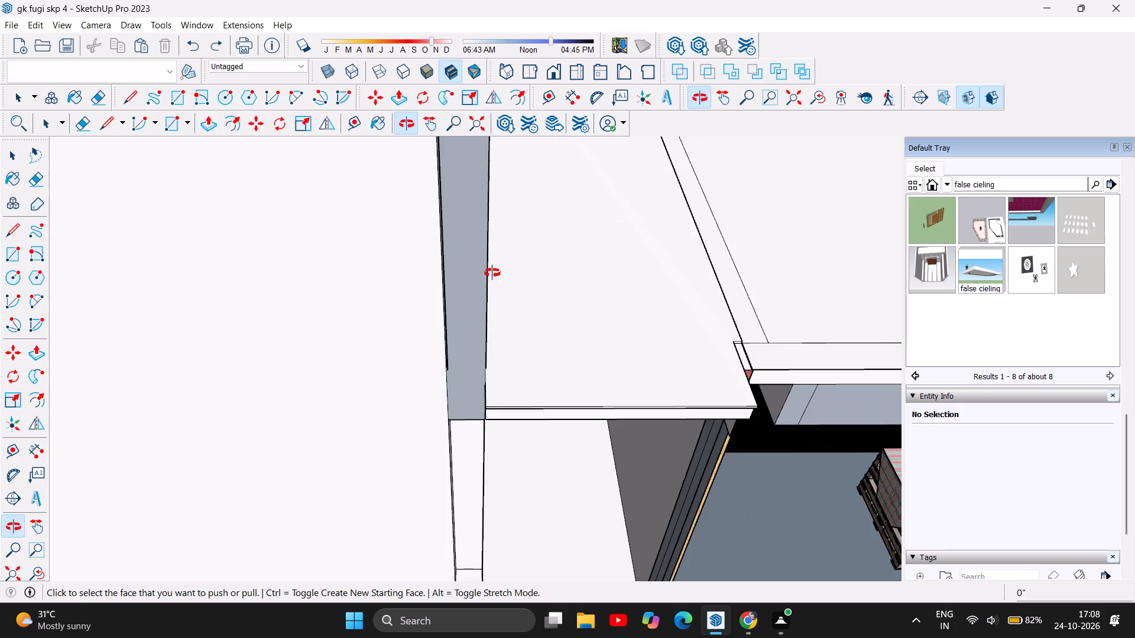
scroll(492, 273, down, 5)
scroll(482, 538, up, 3)
drag(478, 422, 483, 395)
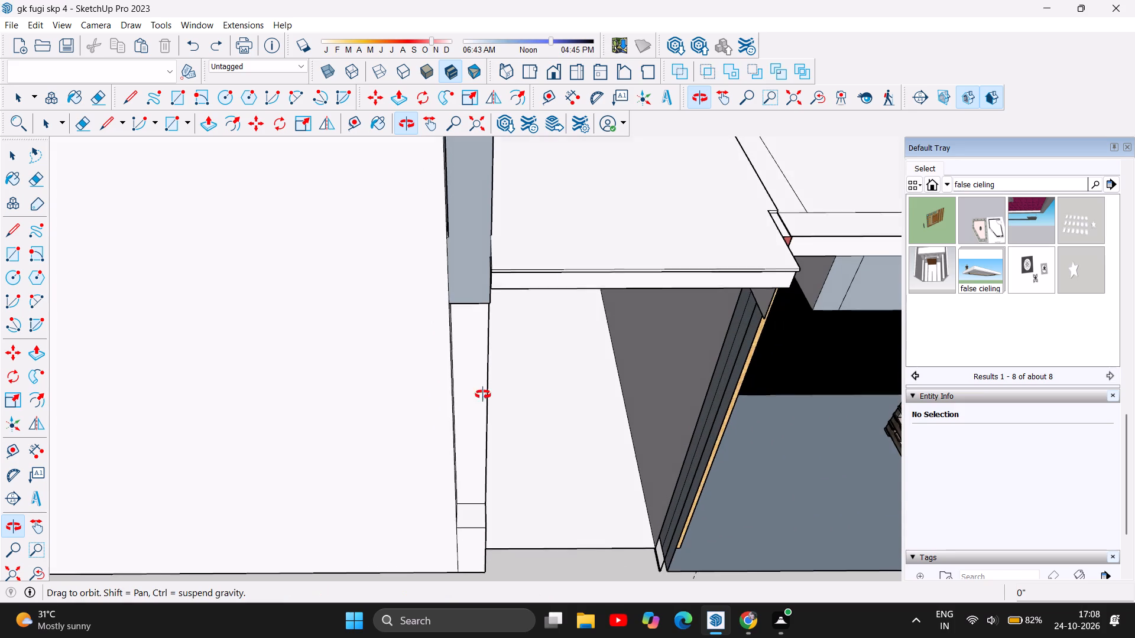
drag(483, 395, 494, 214)
drag(502, 390, 477, 338)
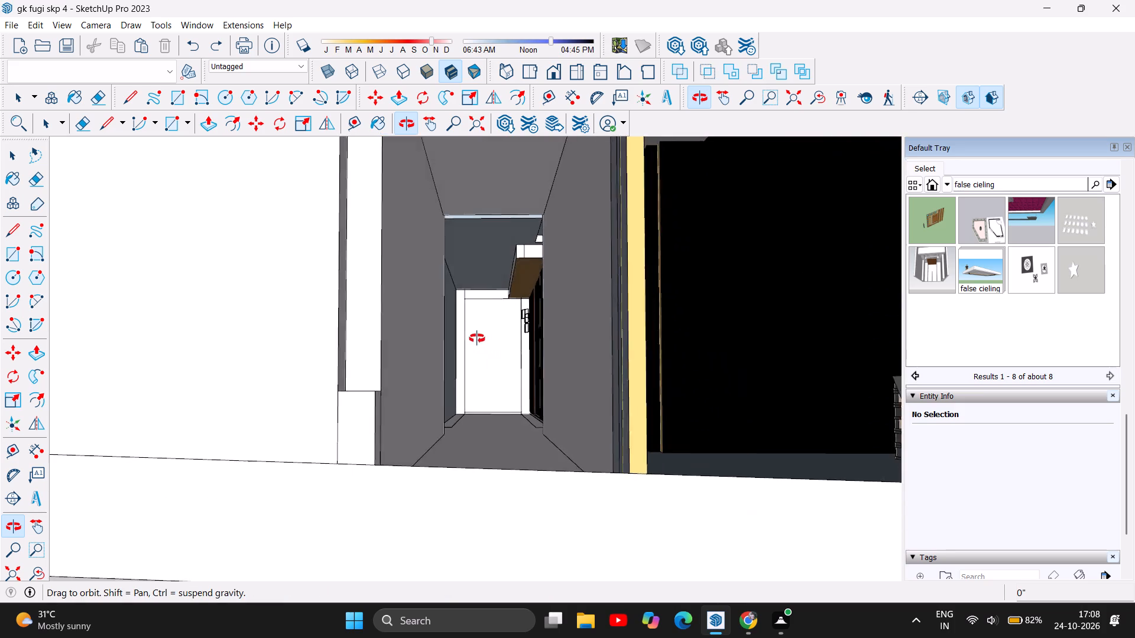
drag(477, 338, 489, 445)
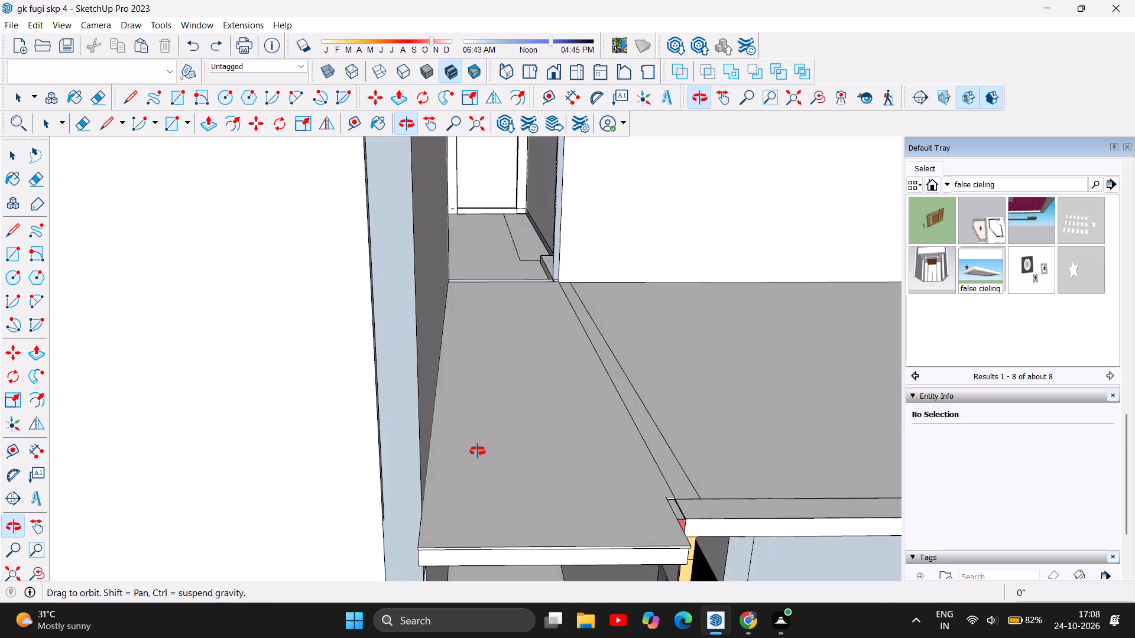
scroll(473, 453, down, 10)
drag(455, 466, 475, 461)
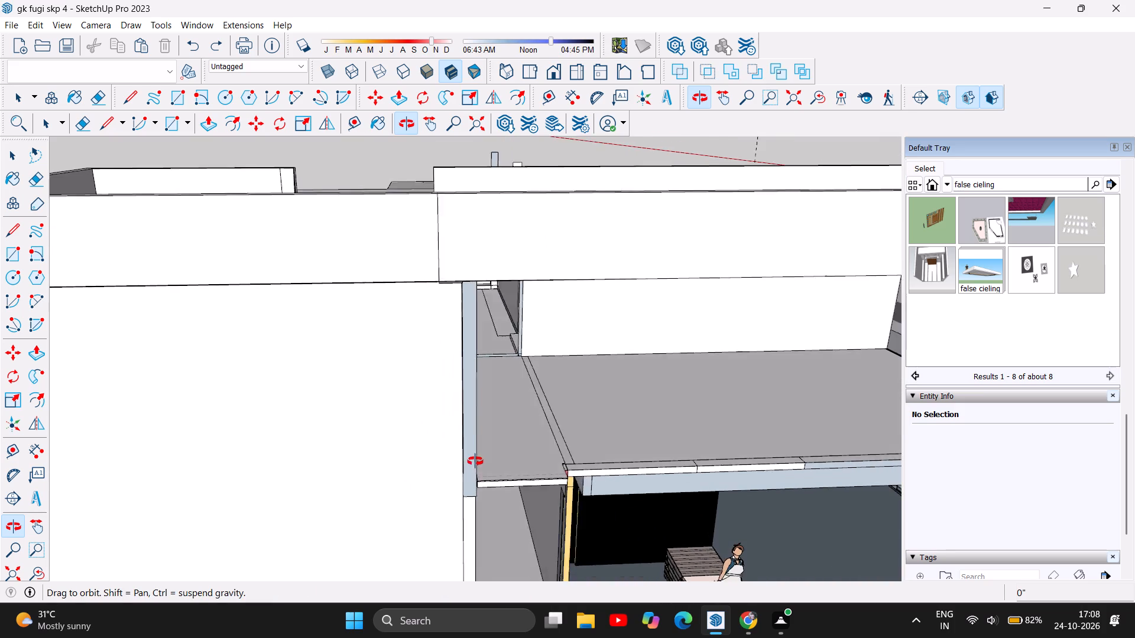
Delete the leftover flat face projecting from the side wall just beneath the parapet by removing its outer edge.
drag(475, 461, 701, 479)
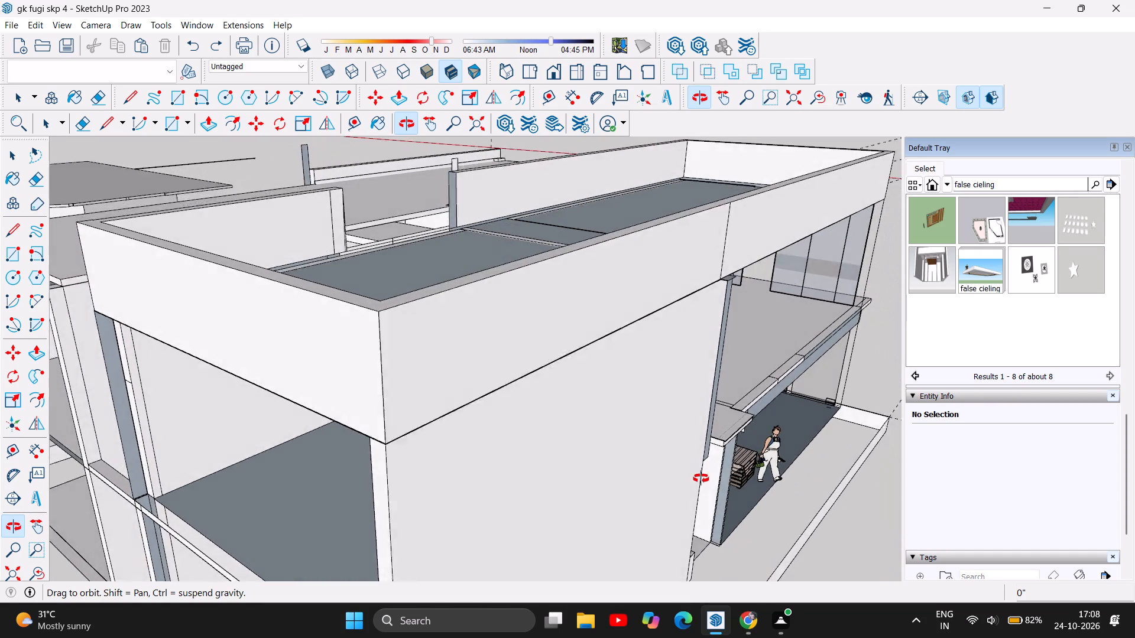
drag(701, 479, 666, 572)
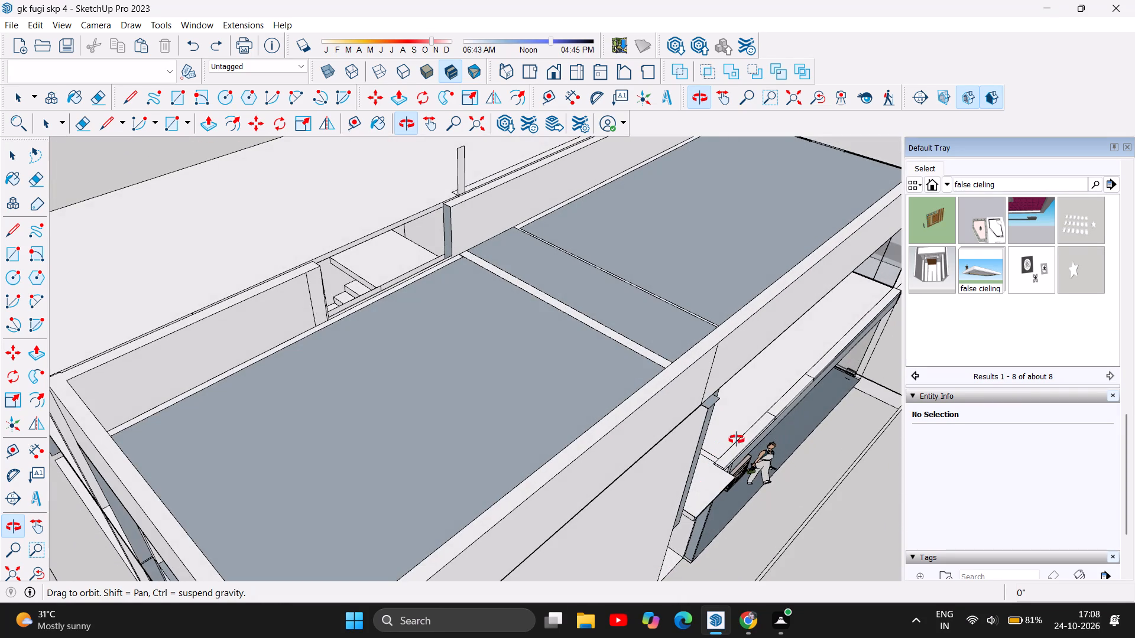
drag(748, 424, 666, 458)
scroll(611, 517, up, 4)
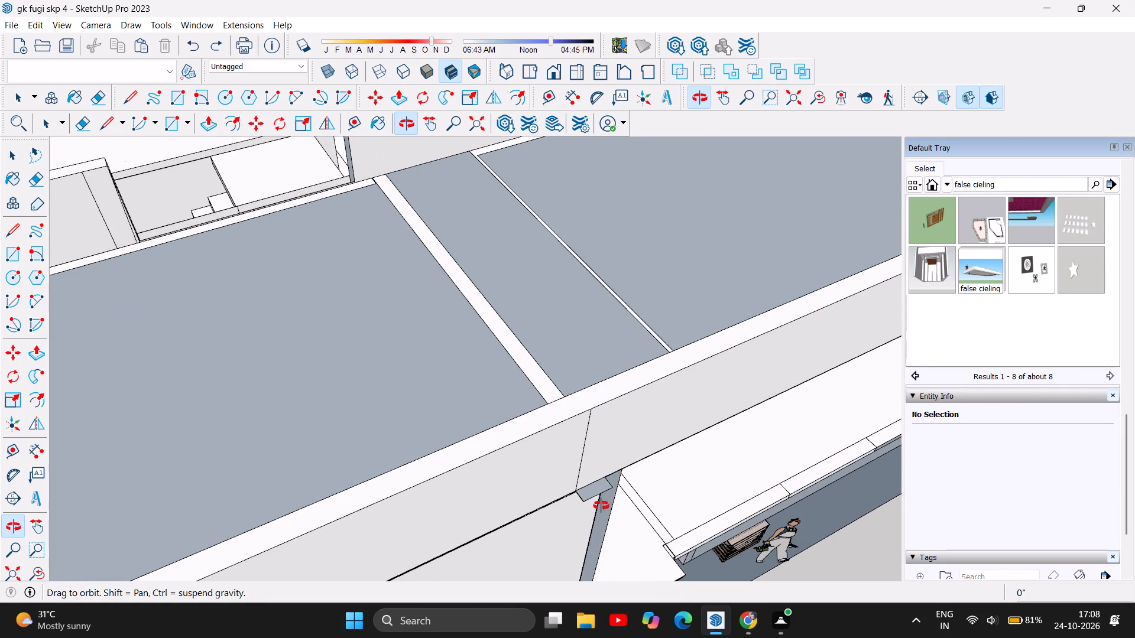
scroll(610, 499, up, 7)
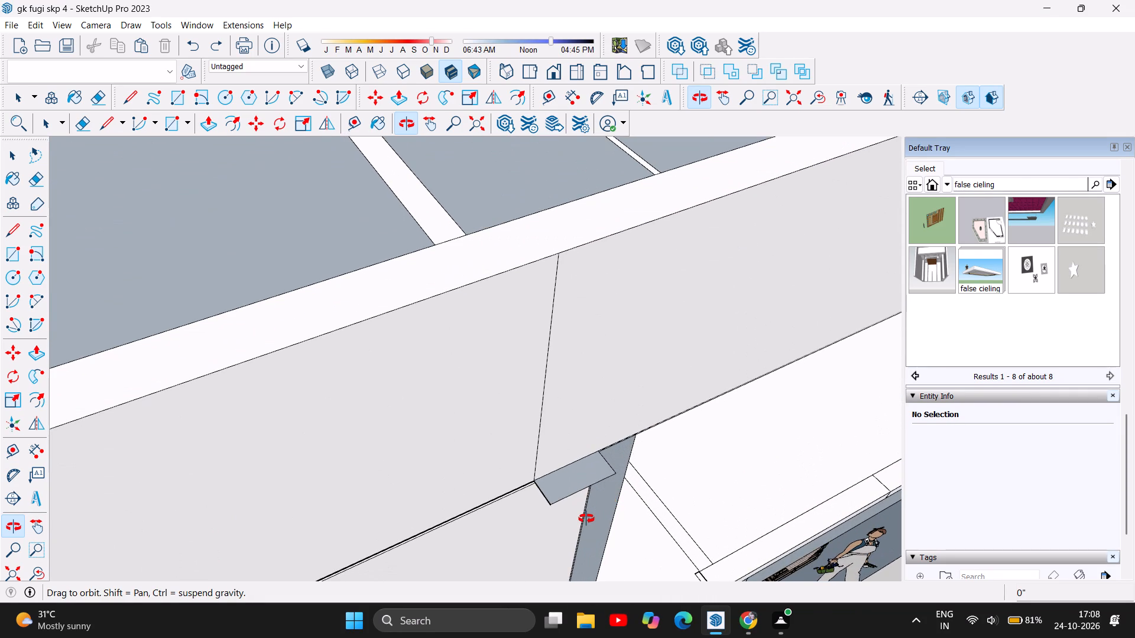
scroll(586, 519, up, 6)
scroll(546, 464, up, 6)
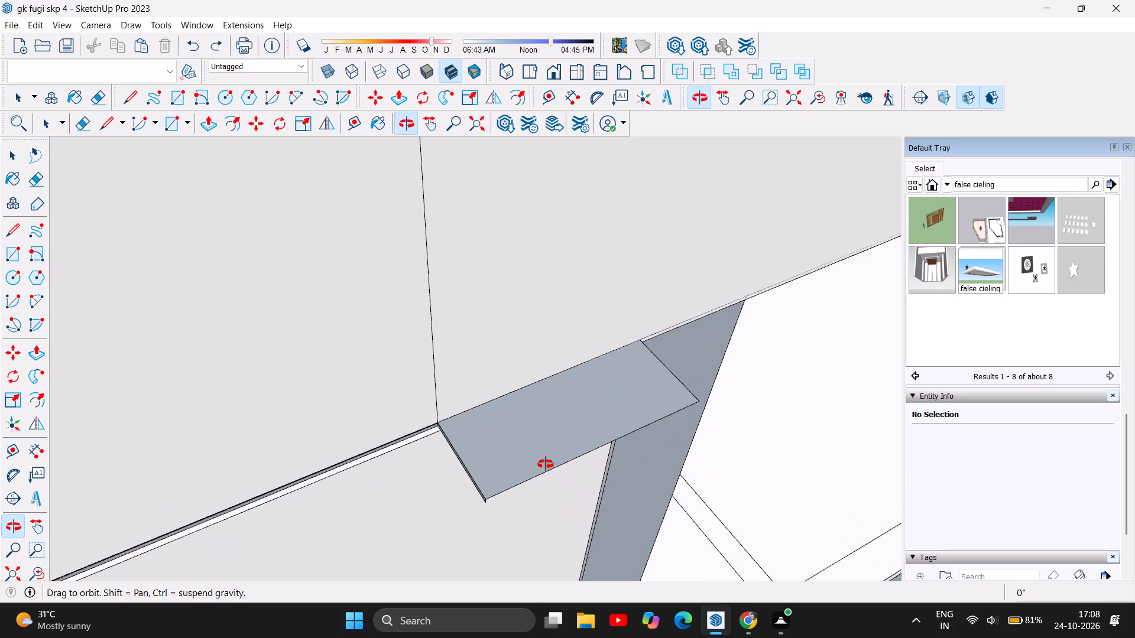
click(9, 157)
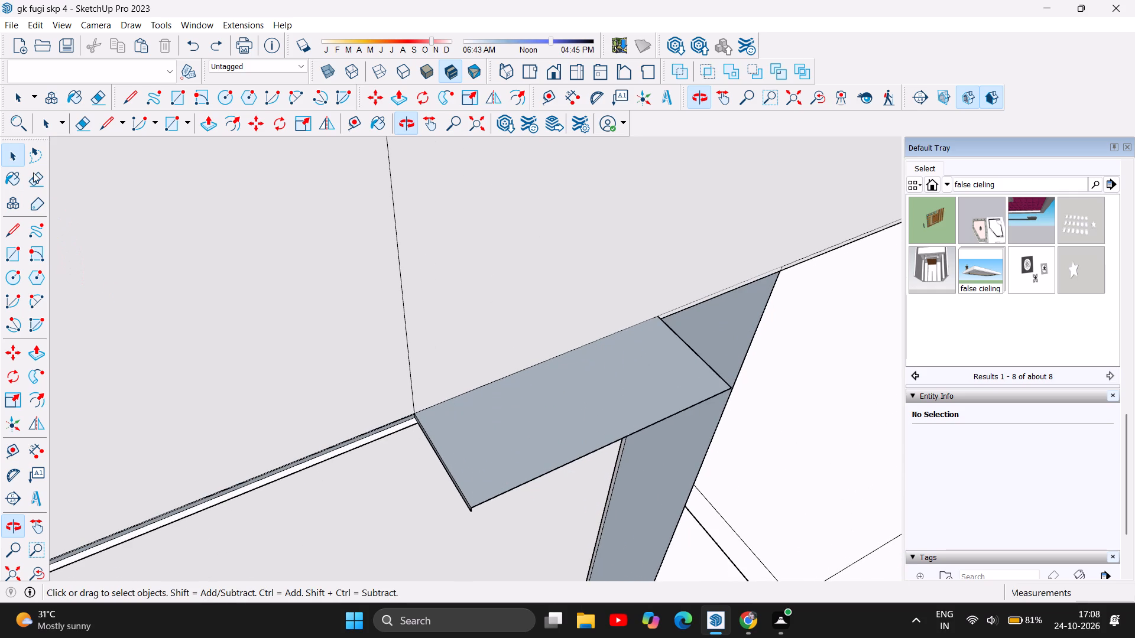
click(557, 470)
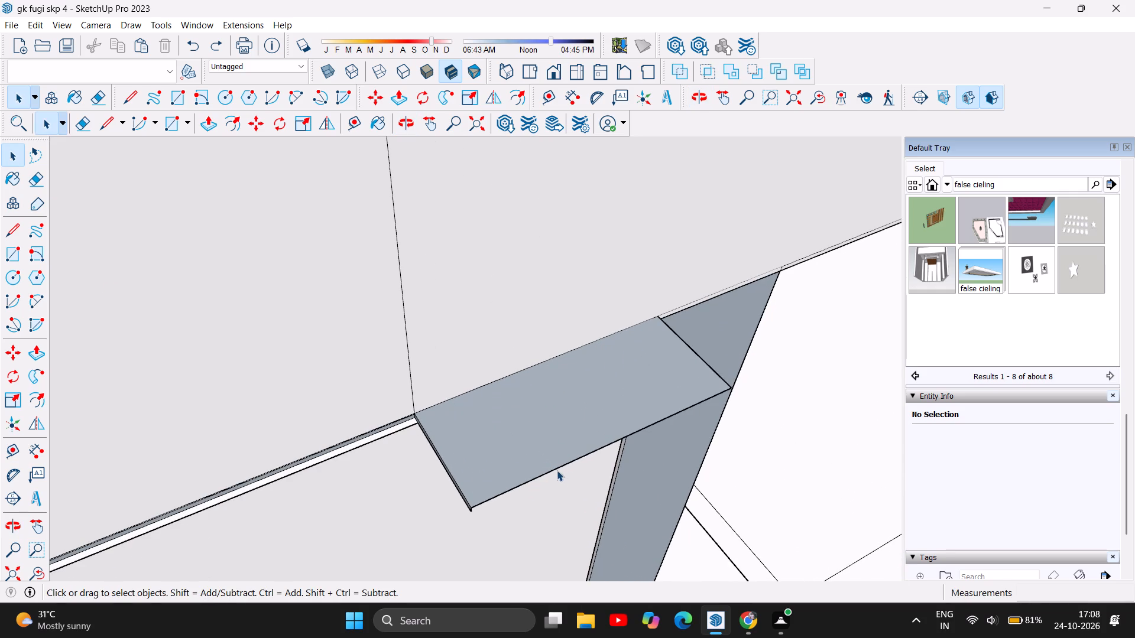
key(Delete)
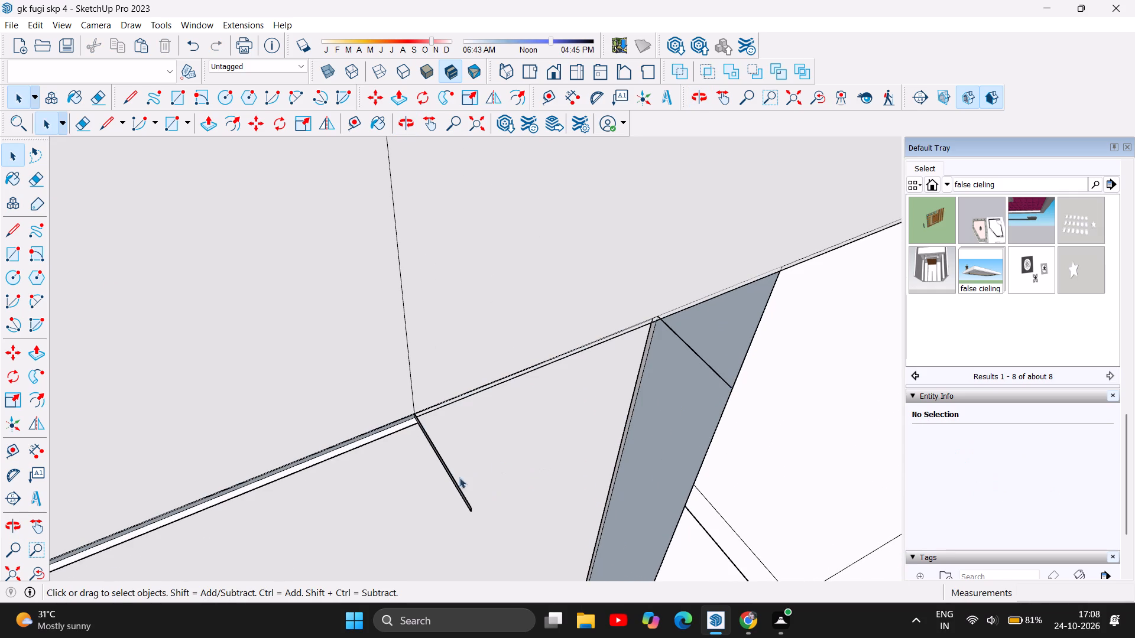
Delete the two long edges of the thin sliver left sticking out below the parapet's vertical joint line.
click(451, 477)
scroll(451, 477, down, 1)
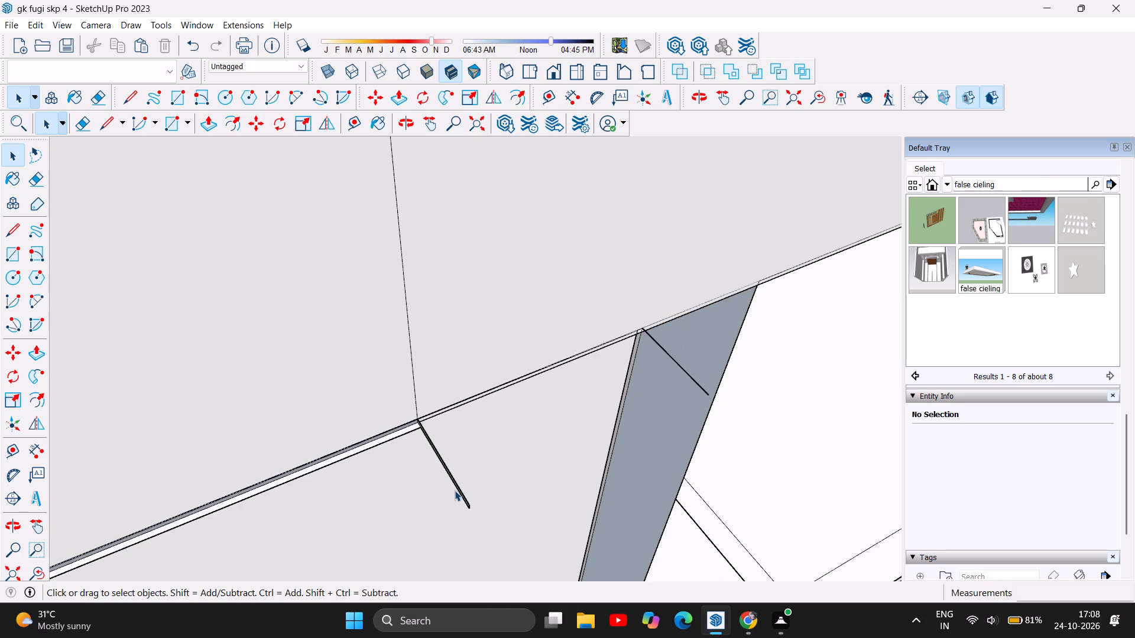
scroll(455, 490, up, 20)
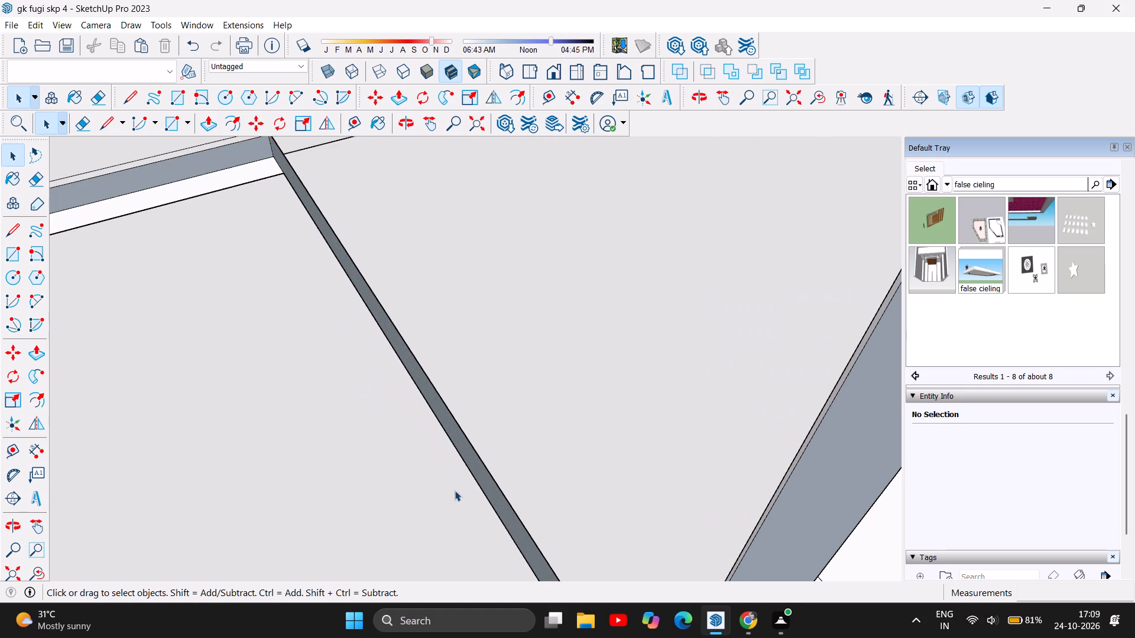
click(445, 427)
key(Delete)
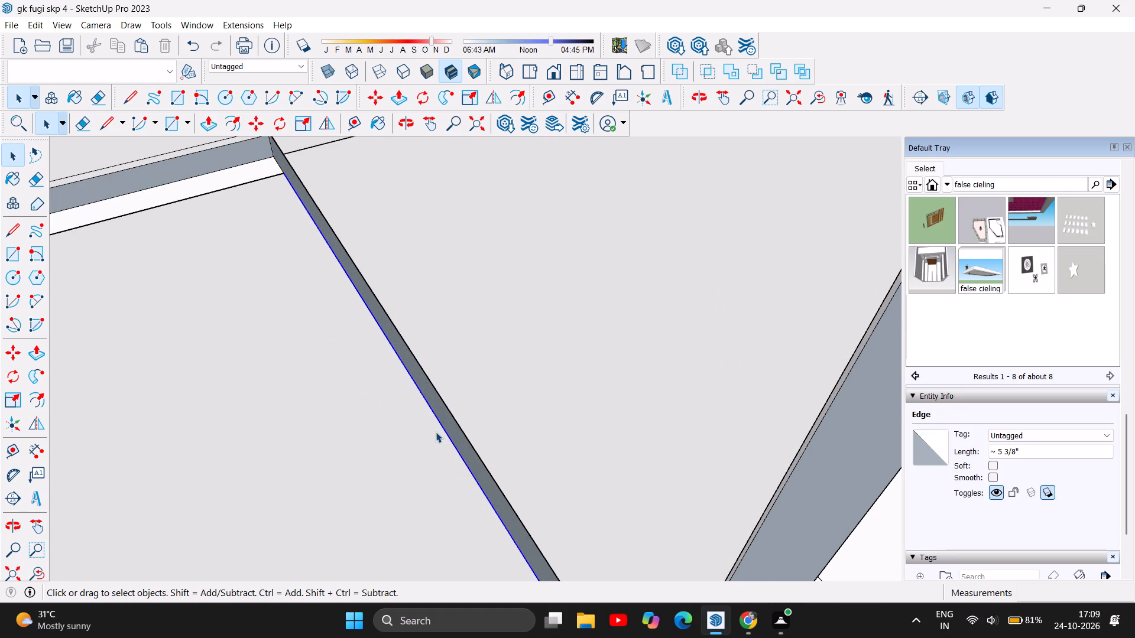
click(432, 383)
key(Delete)
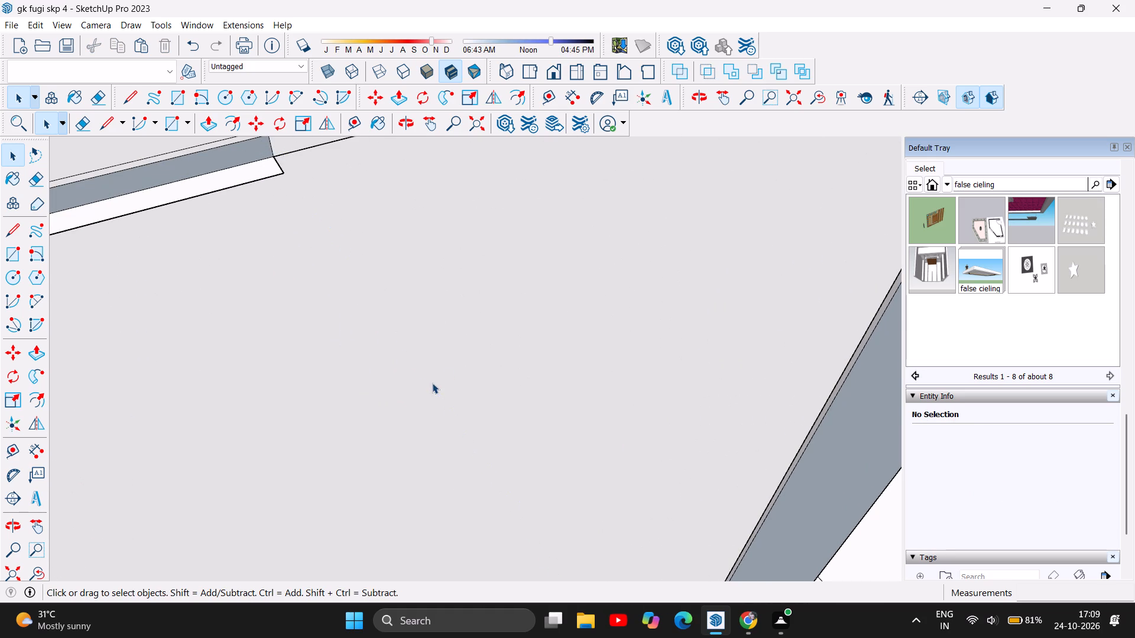
Delete the lower edge of the narrow white ledge running along the side wall beneath the parapet.
scroll(413, 423, down, 6)
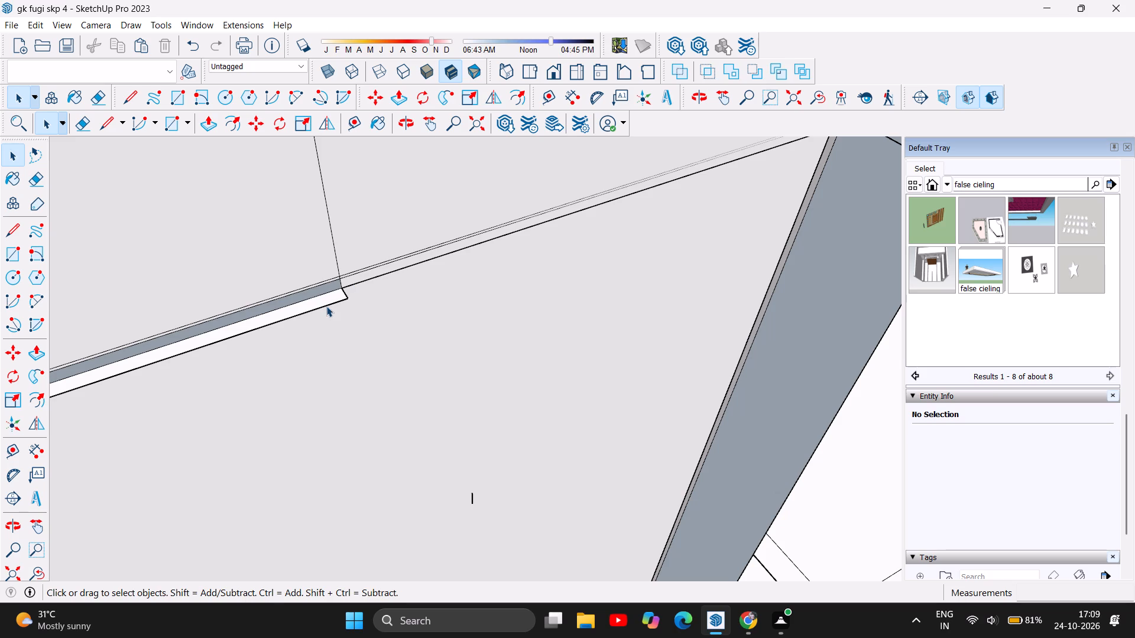
click(326, 306)
key(Delete)
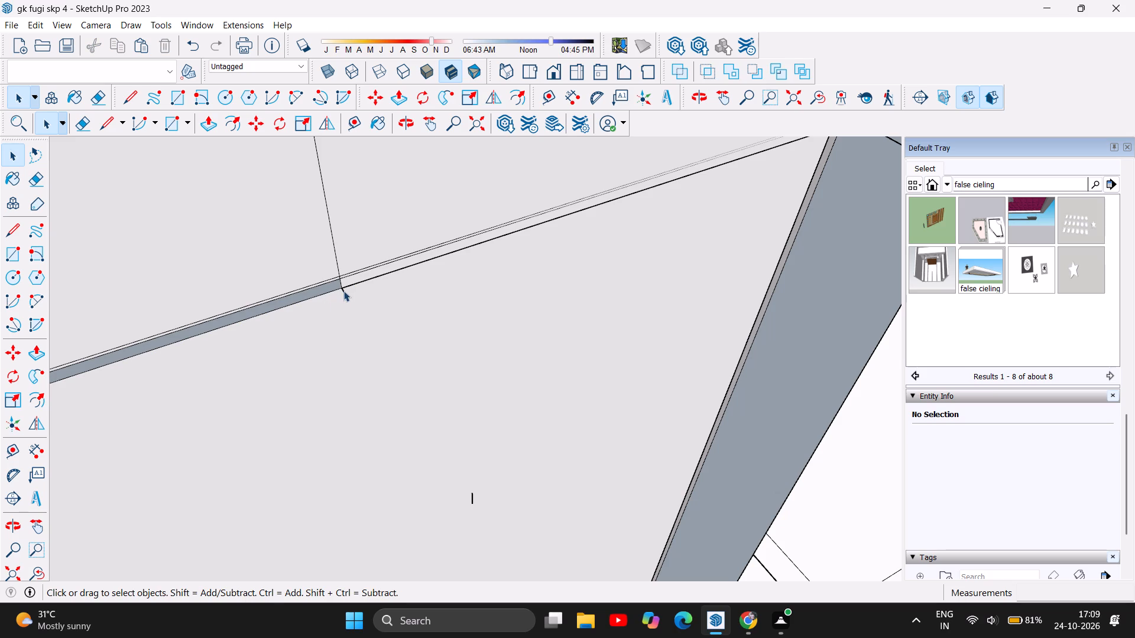
click(343, 291)
key(Delete)
Delete the stray edge crossing the side wall's end face just below the parapet.
scroll(483, 416, down, 4)
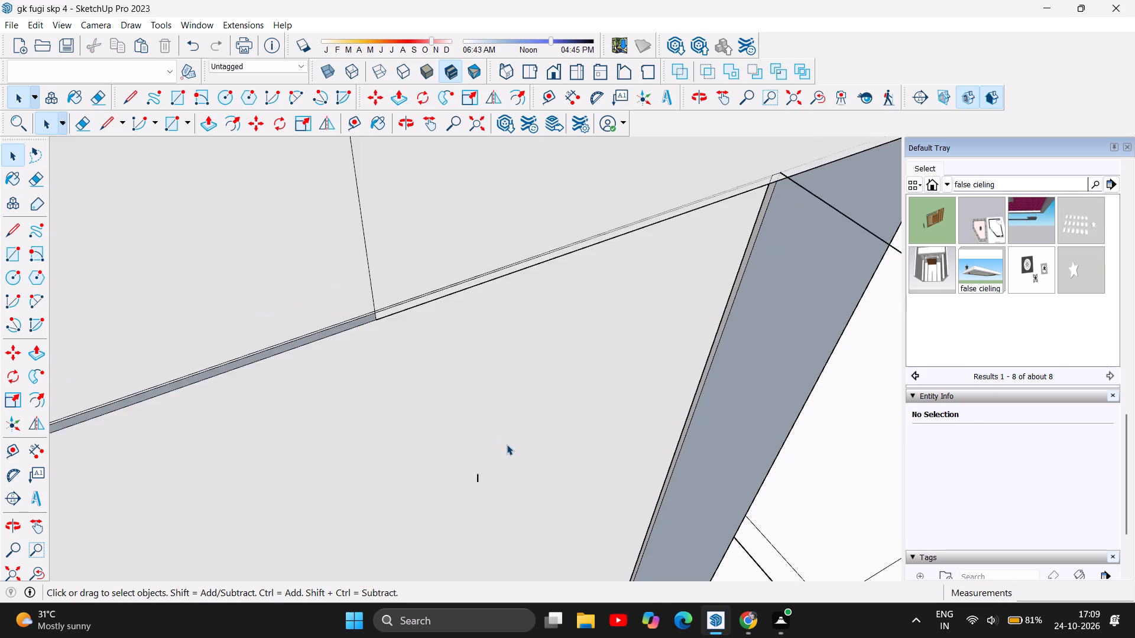
scroll(507, 445, down, 5)
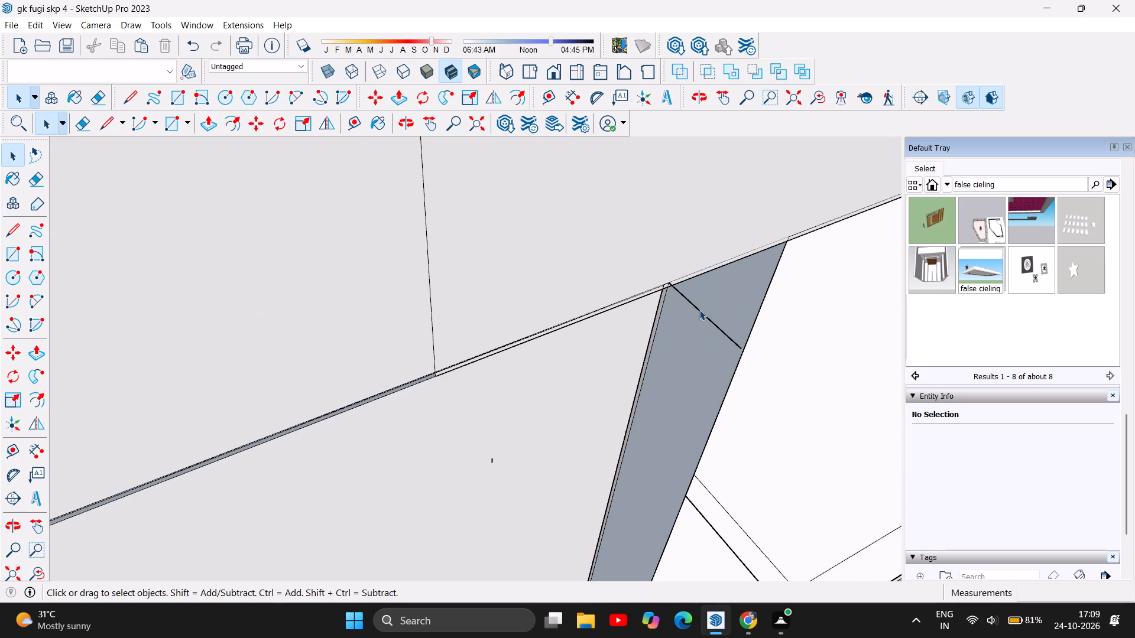
click(699, 310)
key(Delete)
Push/Pull the recessed side face at the wall's end outward about 1/16" and a further 5/16", flush with the outermost wall edge.
scroll(505, 386, down, 5)
scroll(375, 346, down, 6)
scroll(456, 282, down, 7)
scroll(518, 249, down, 7)
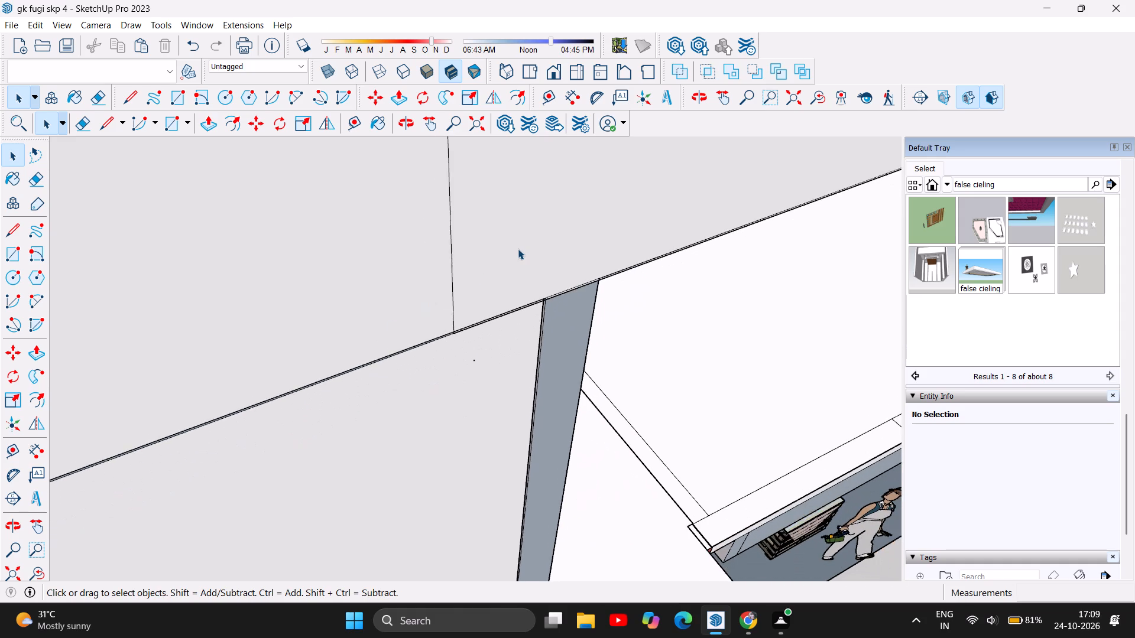
scroll(518, 249, down, 14)
scroll(518, 249, down, 7)
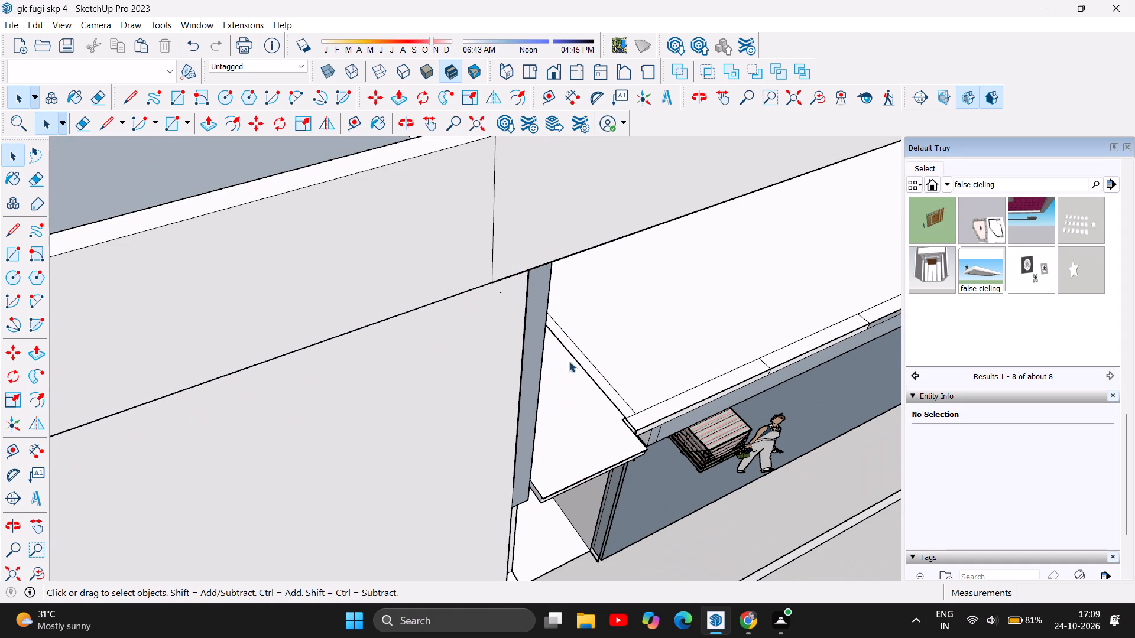
click(407, 129)
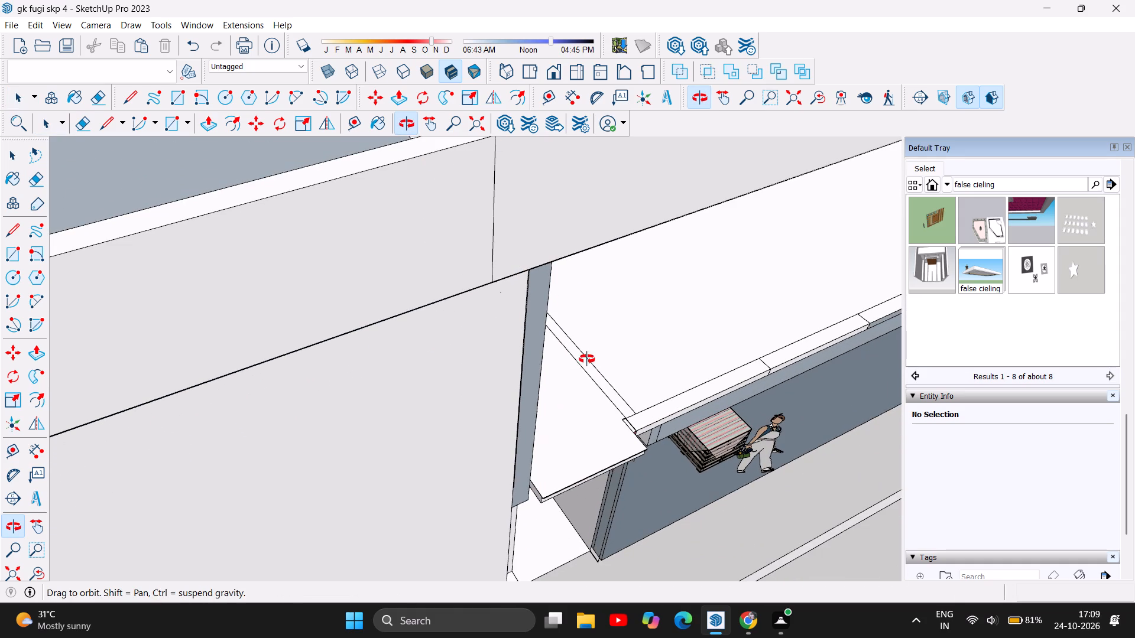
drag(587, 359, 417, 239)
scroll(322, 270, up, 12)
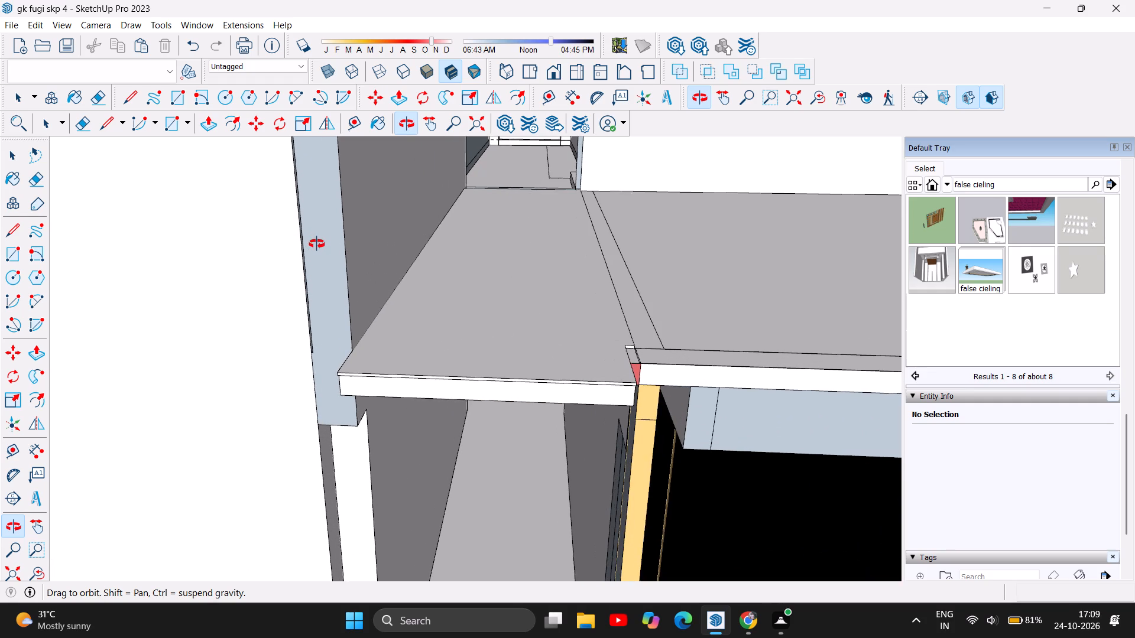
scroll(325, 298, up, 13)
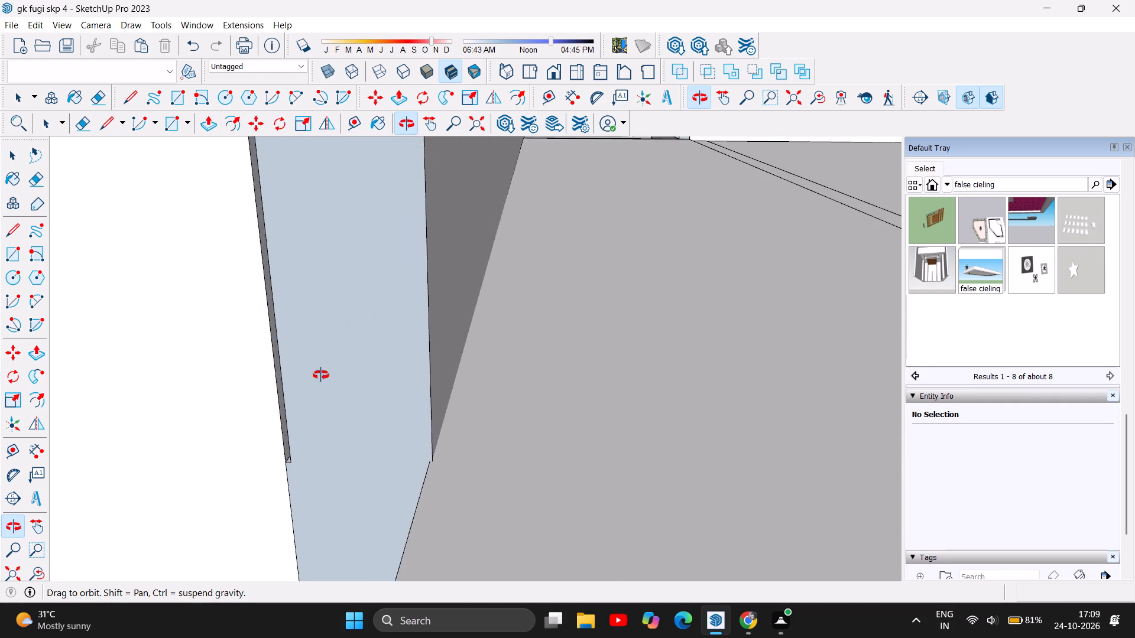
scroll(321, 377, up, 5)
drag(293, 414, 325, 421)
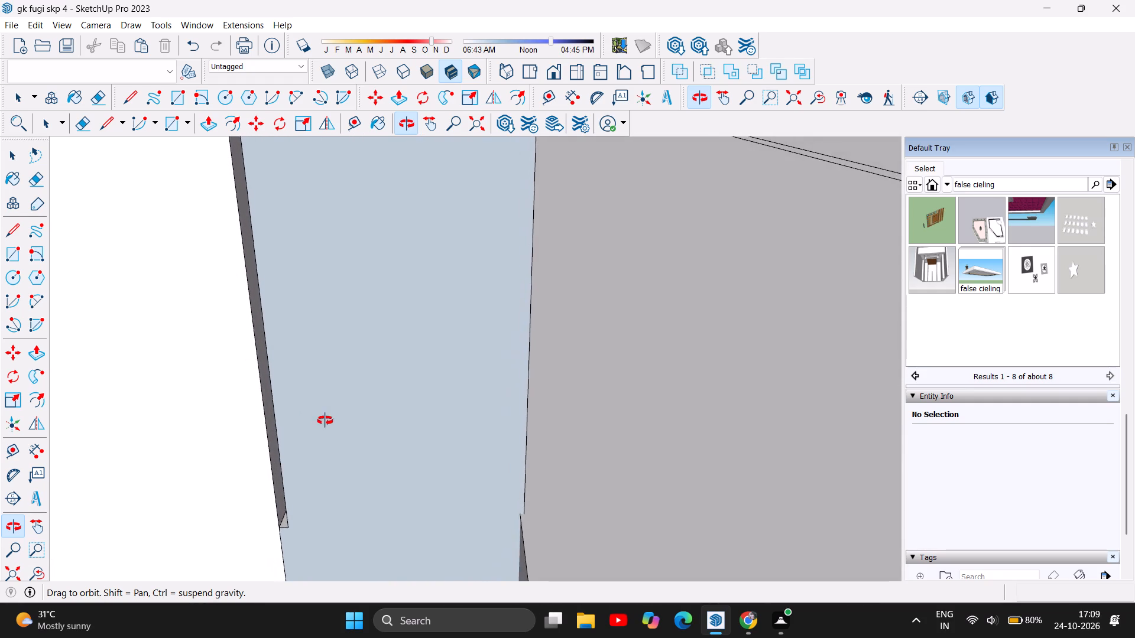
drag(325, 421, 408, 432)
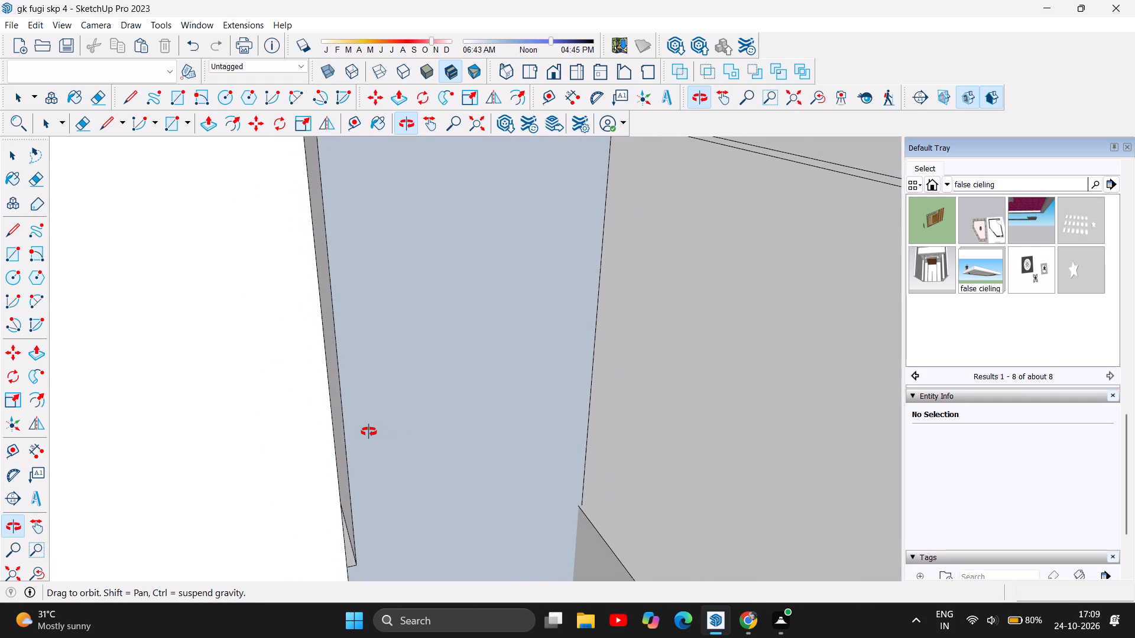
scroll(369, 432, up, 11)
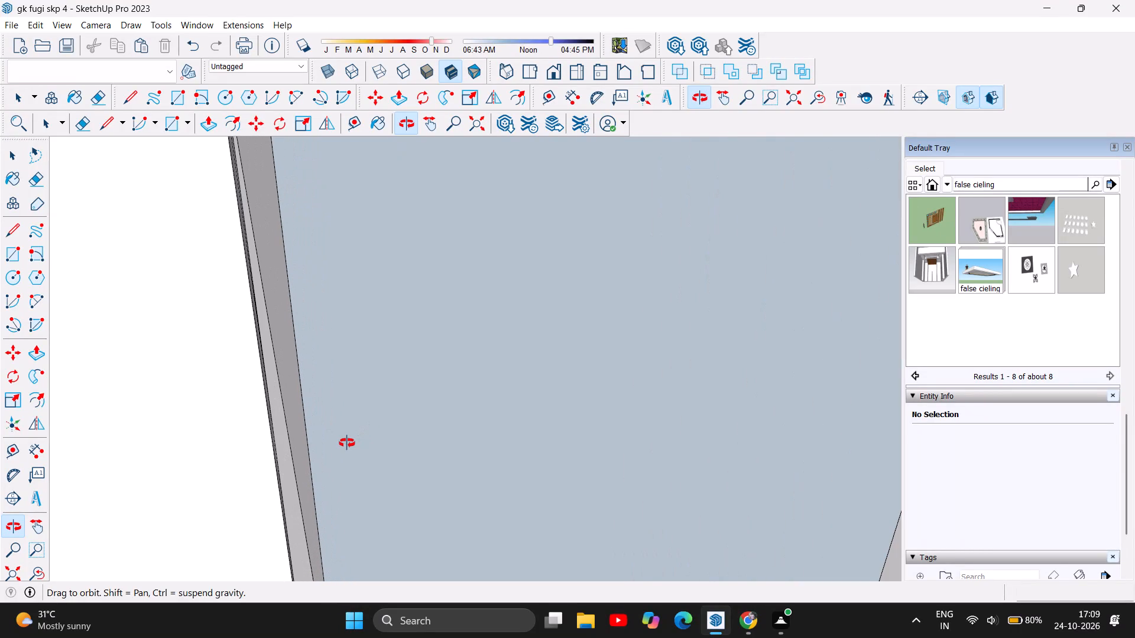
click(213, 129)
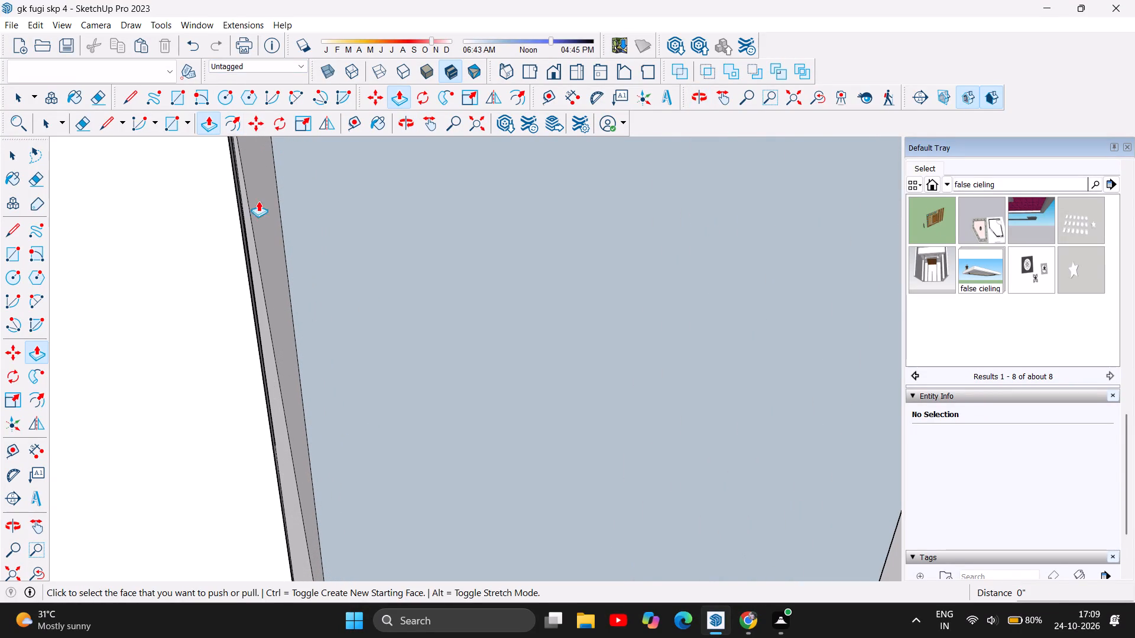
drag(264, 227, 209, 222)
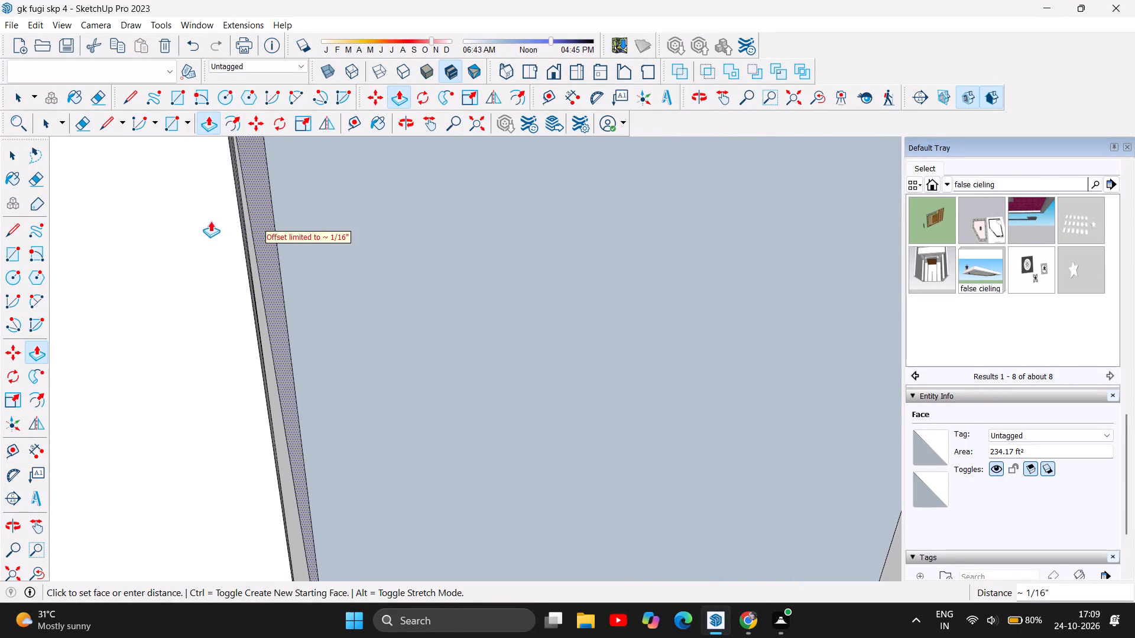
drag(264, 217, 226, 215)
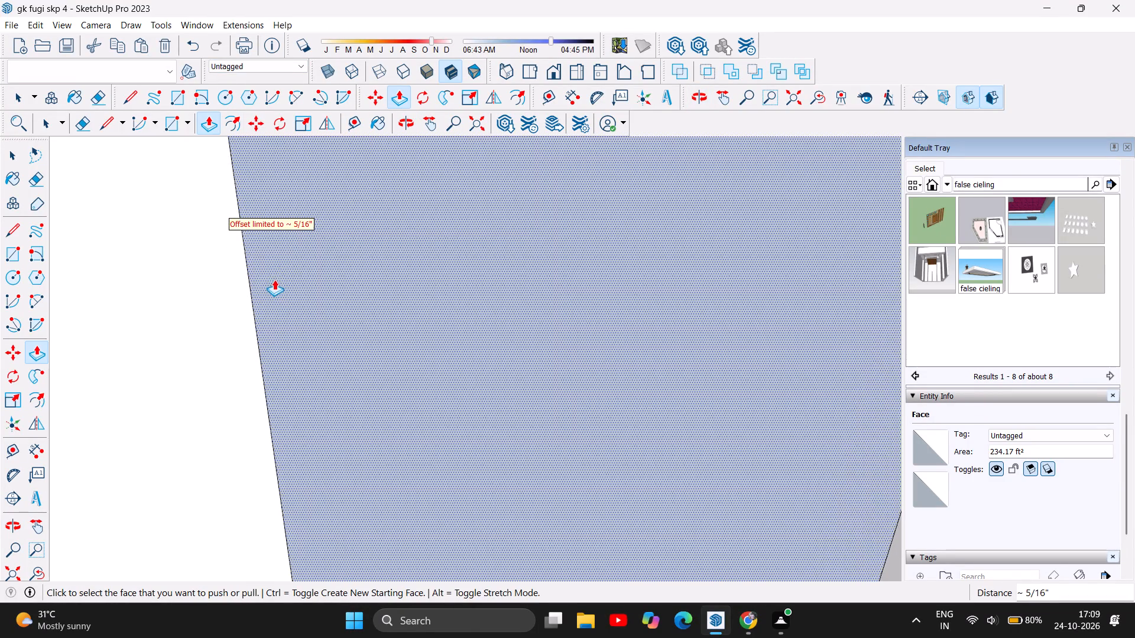
Push/Pull the side wall's lower end face outward about 3' 4 9/16", level with the front of the base block beneath it.
scroll(279, 268, down, 14)
scroll(354, 287, down, 7)
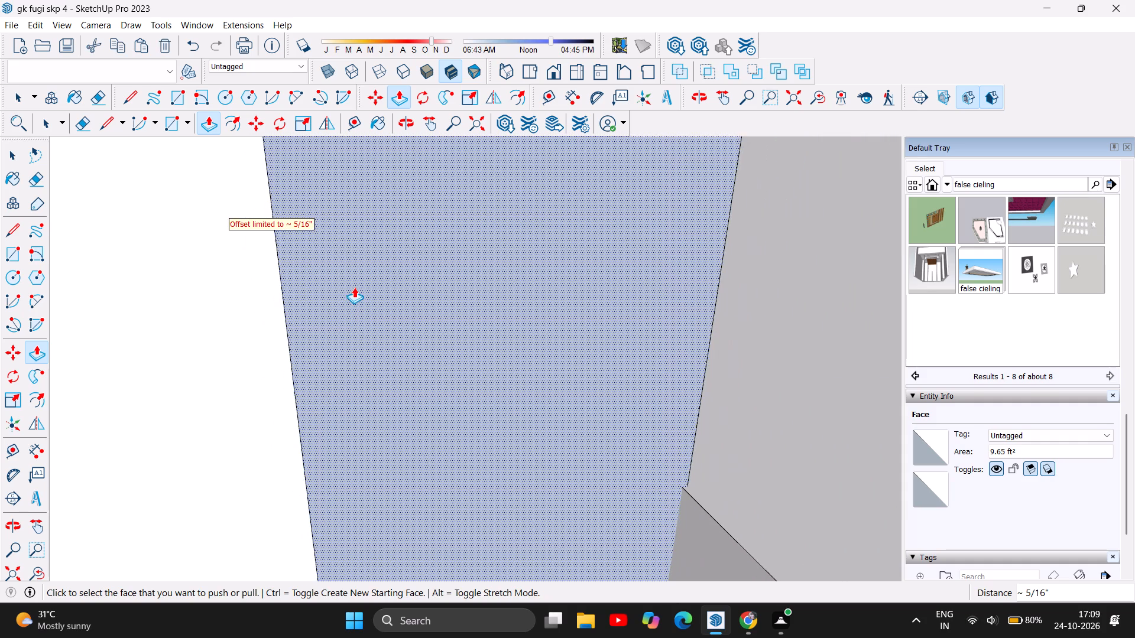
scroll(356, 278, down, 15)
scroll(362, 274, down, 6)
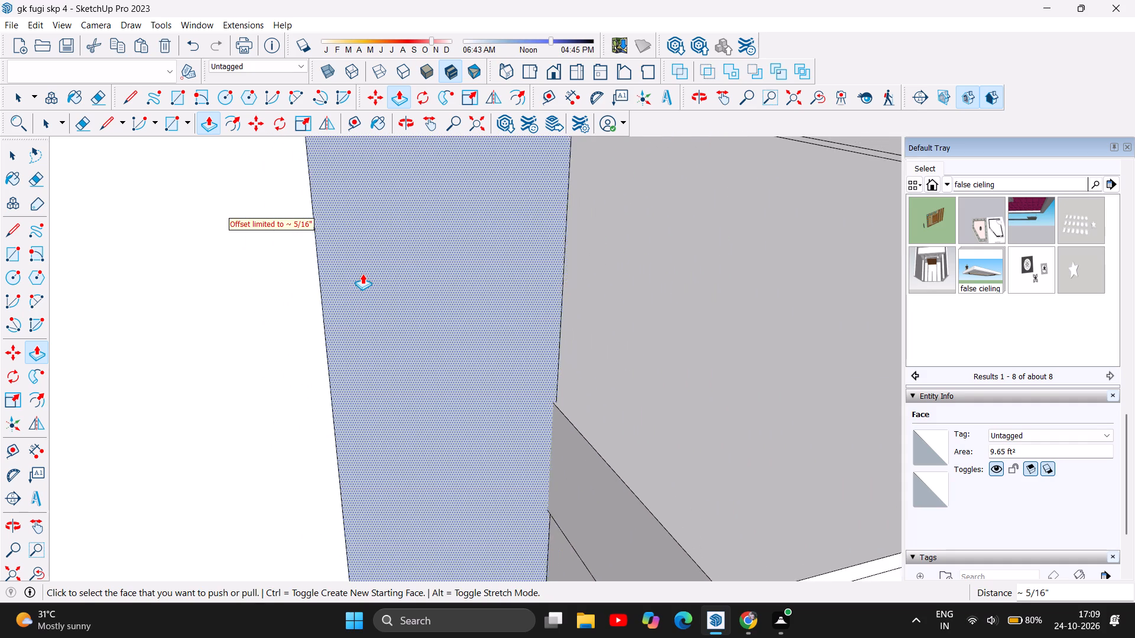
scroll(362, 274, down, 16)
scroll(362, 274, down, 7)
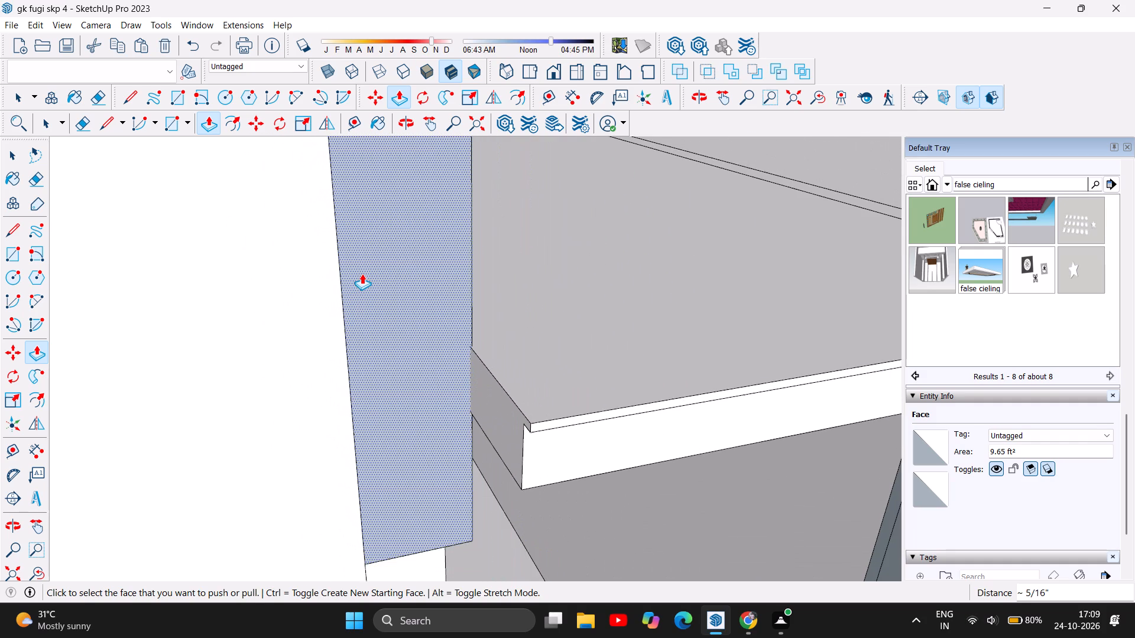
scroll(362, 274, down, 12)
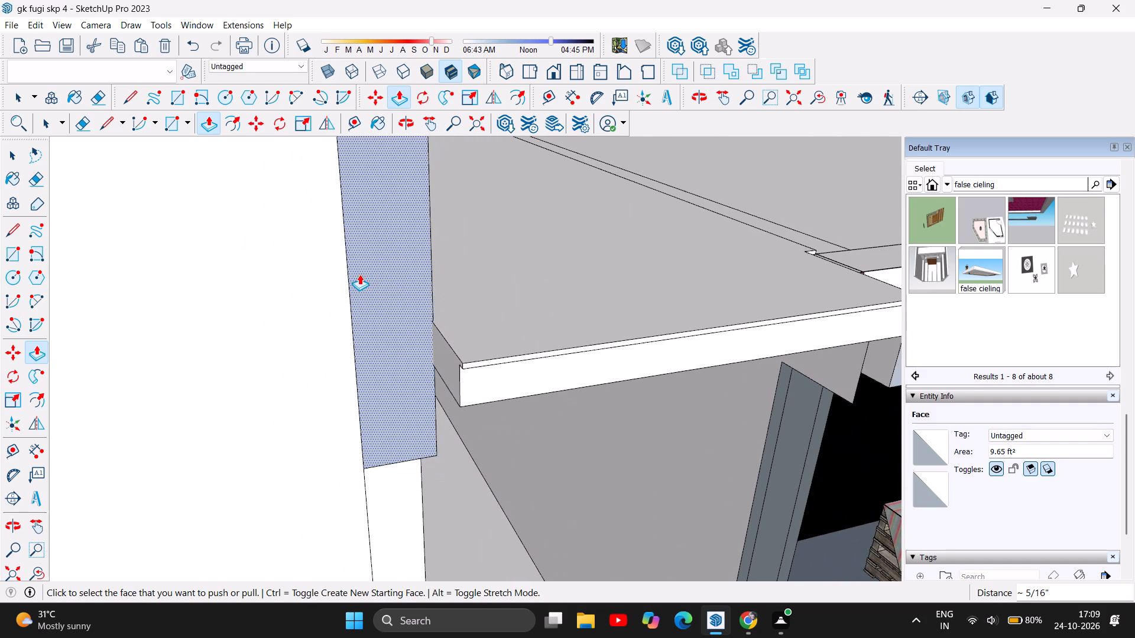
scroll(327, 250, down, 12)
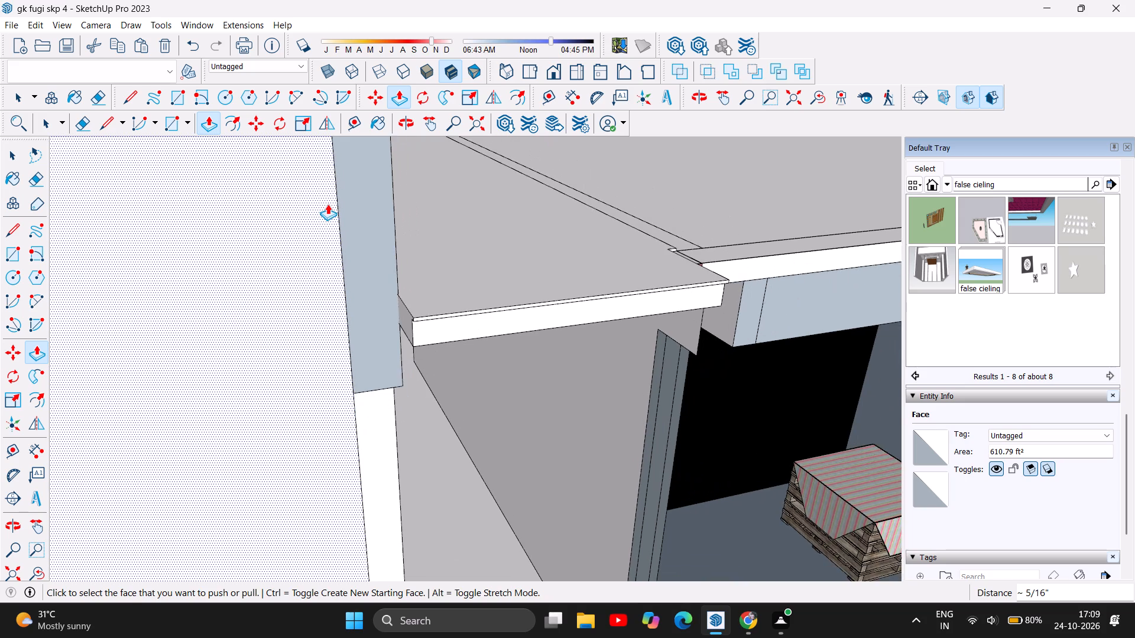
scroll(327, 204, down, 17)
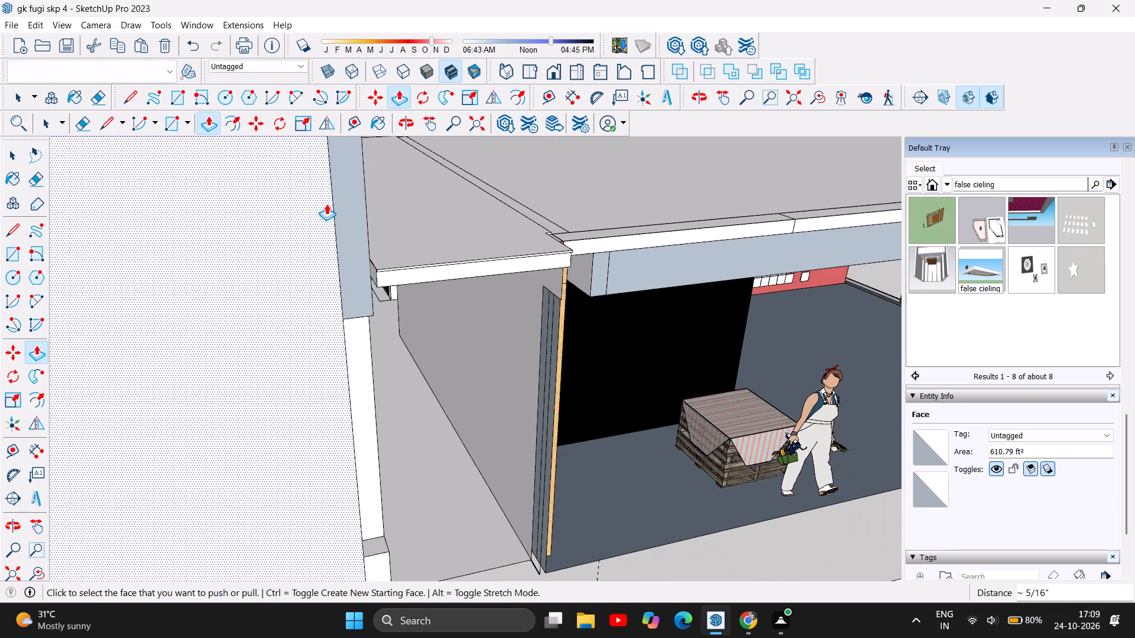
drag(371, 514, 357, 416)
drag(369, 514, 374, 500)
click(374, 500)
drag(364, 451, 376, 485)
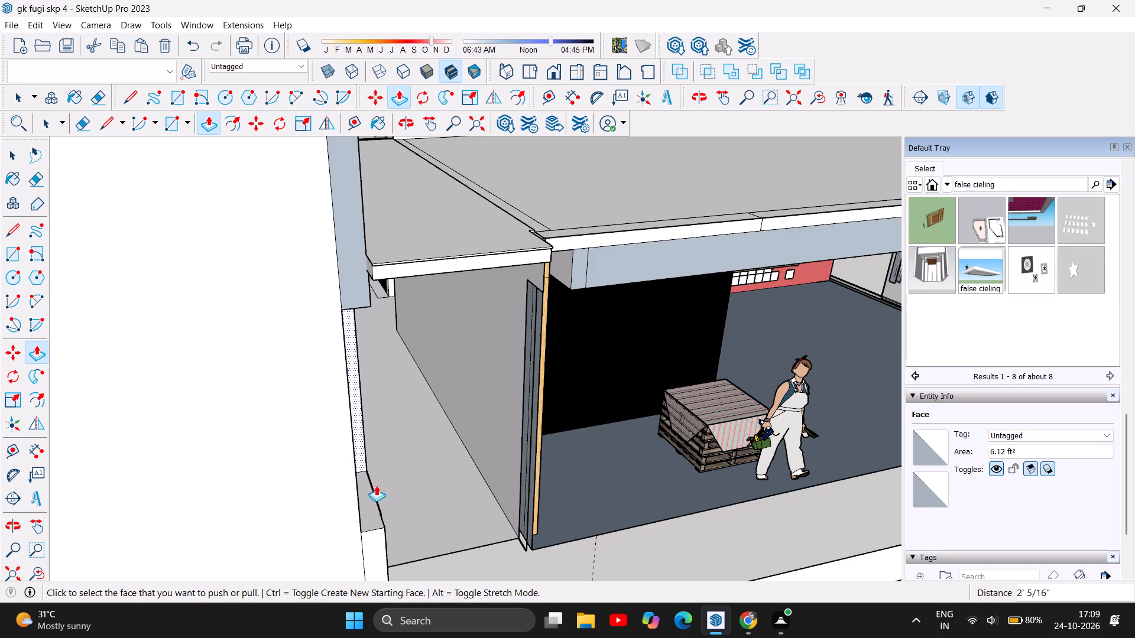
drag(376, 485, 379, 491)
drag(359, 411, 376, 497)
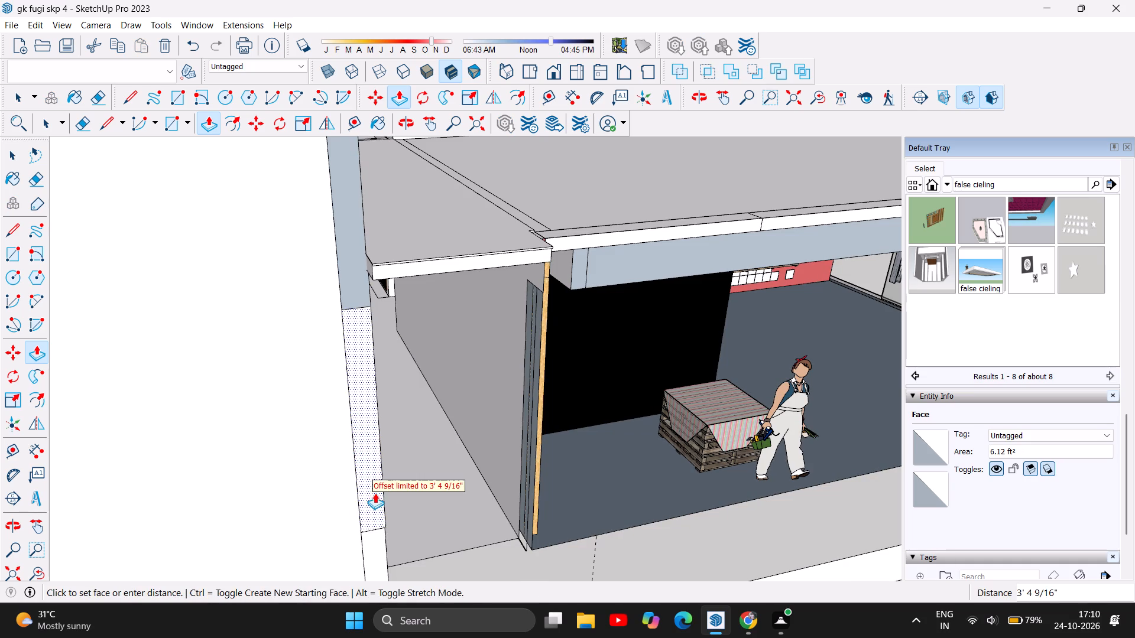
Examine the side wall, passage slab and parapet junctions from the front of the building.
scroll(299, 486, down, 5)
scroll(231, 453, down, 6)
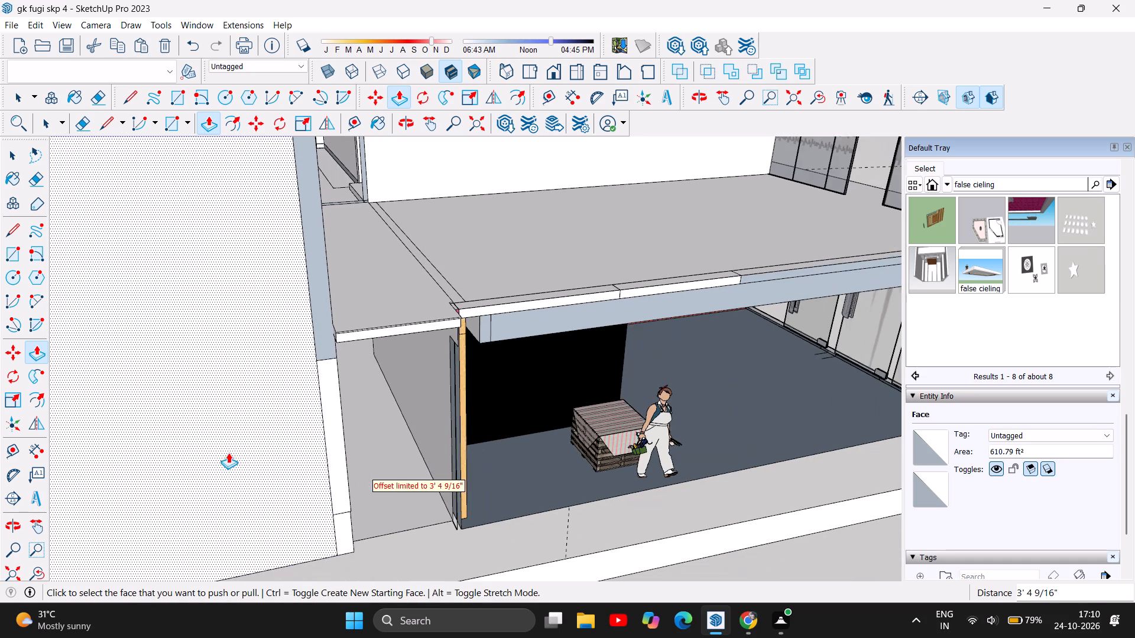
scroll(232, 461, down, 14)
scroll(258, 502, down, 7)
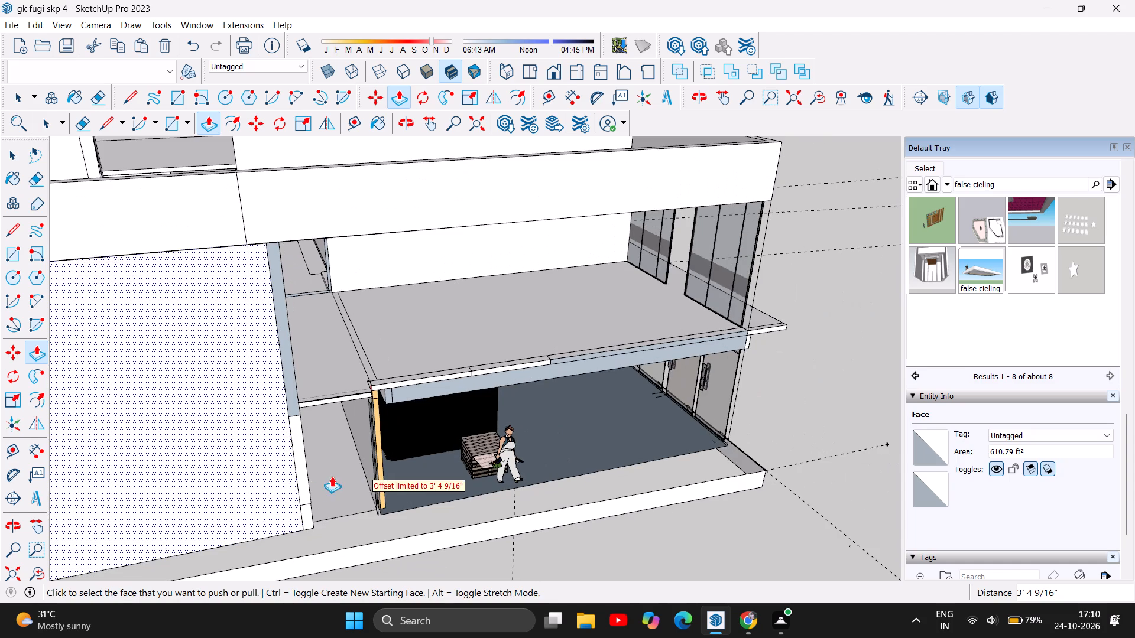
scroll(188, 491, down, 6)
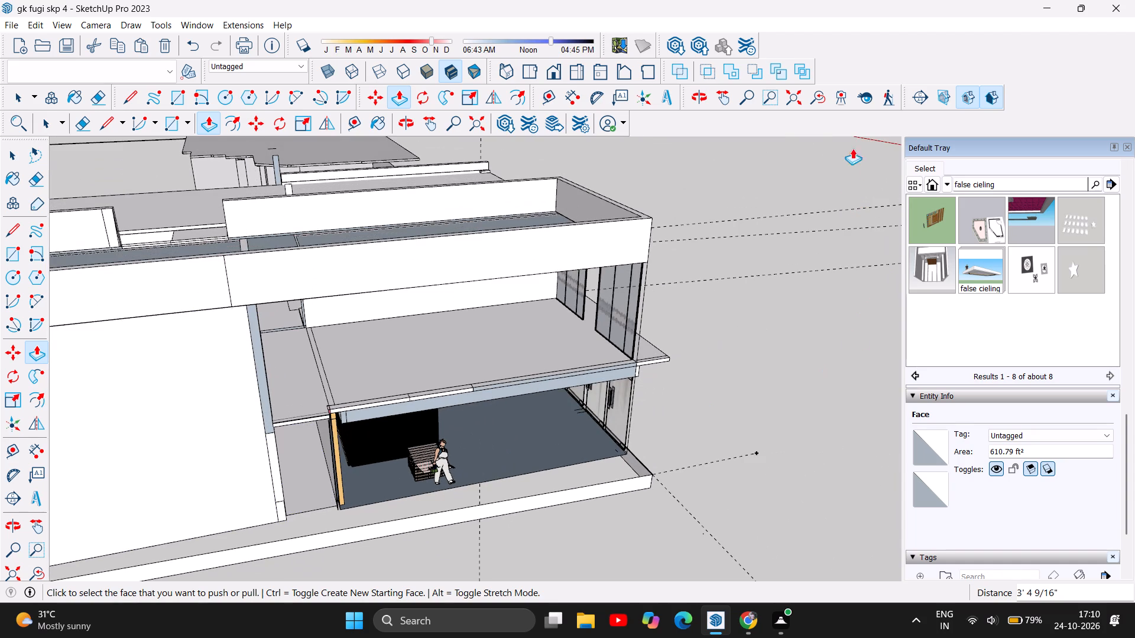
click(409, 125)
drag(508, 321, 498, 321)
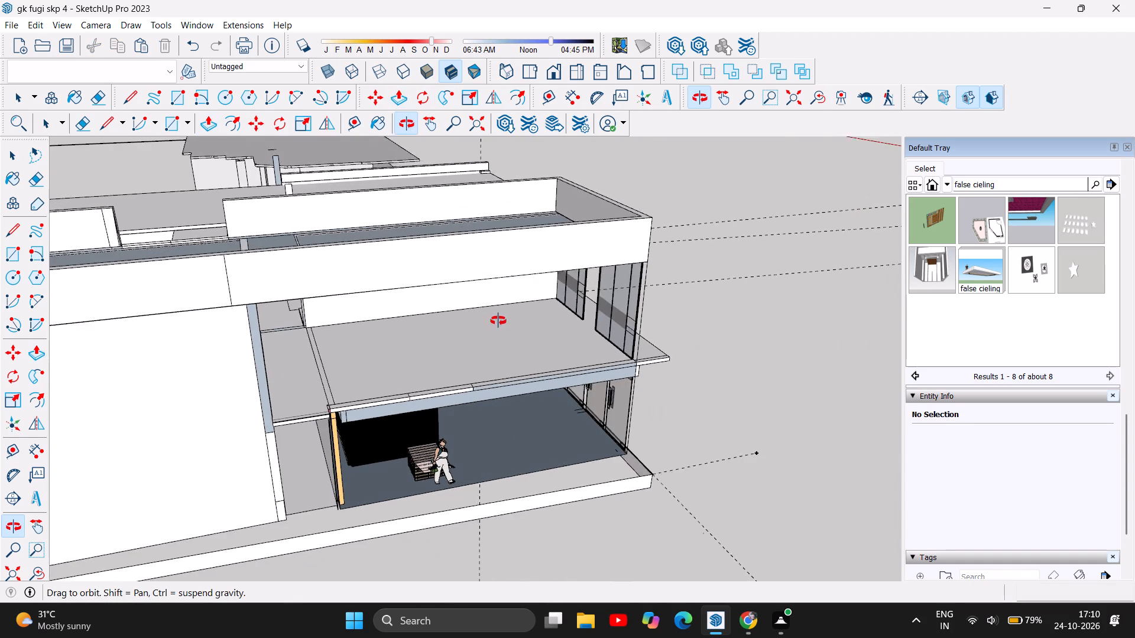
drag(498, 321, 304, 295)
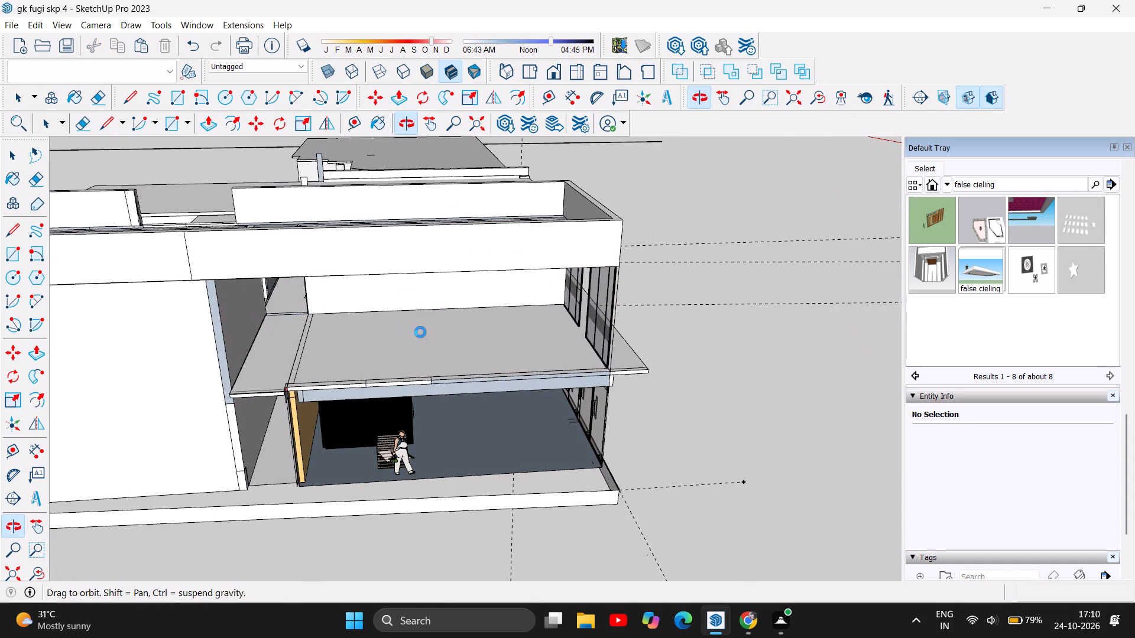
drag(290, 377, 247, 361)
scroll(256, 491, up, 4)
drag(393, 443, 283, 389)
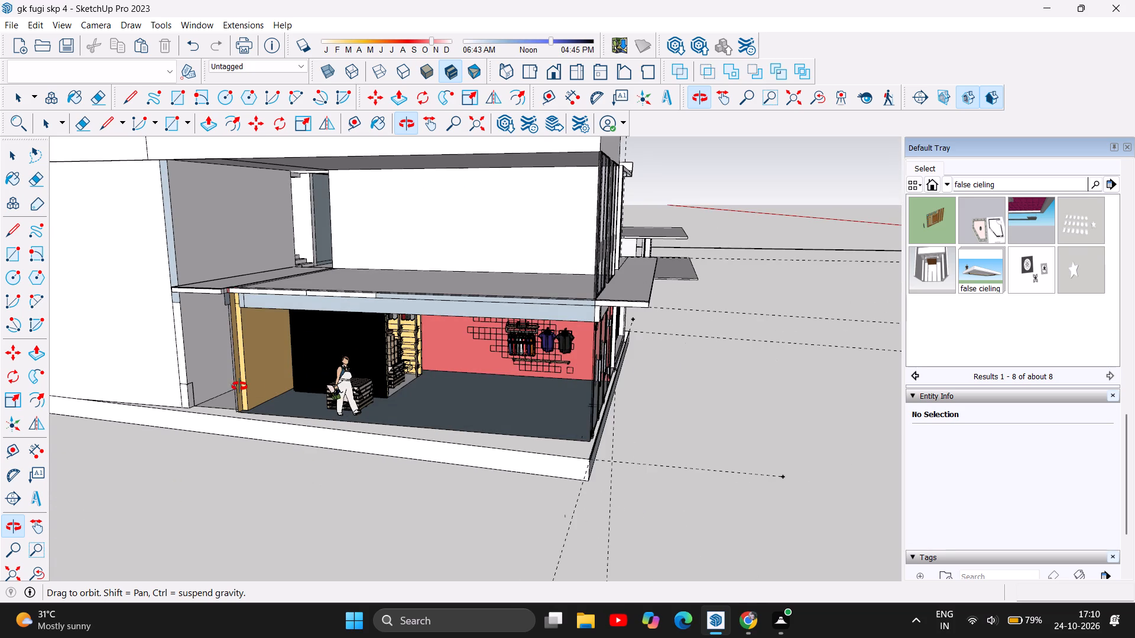
scroll(186, 232, up, 7)
scroll(140, 243, down, 1)
scroll(140, 244, up, 2)
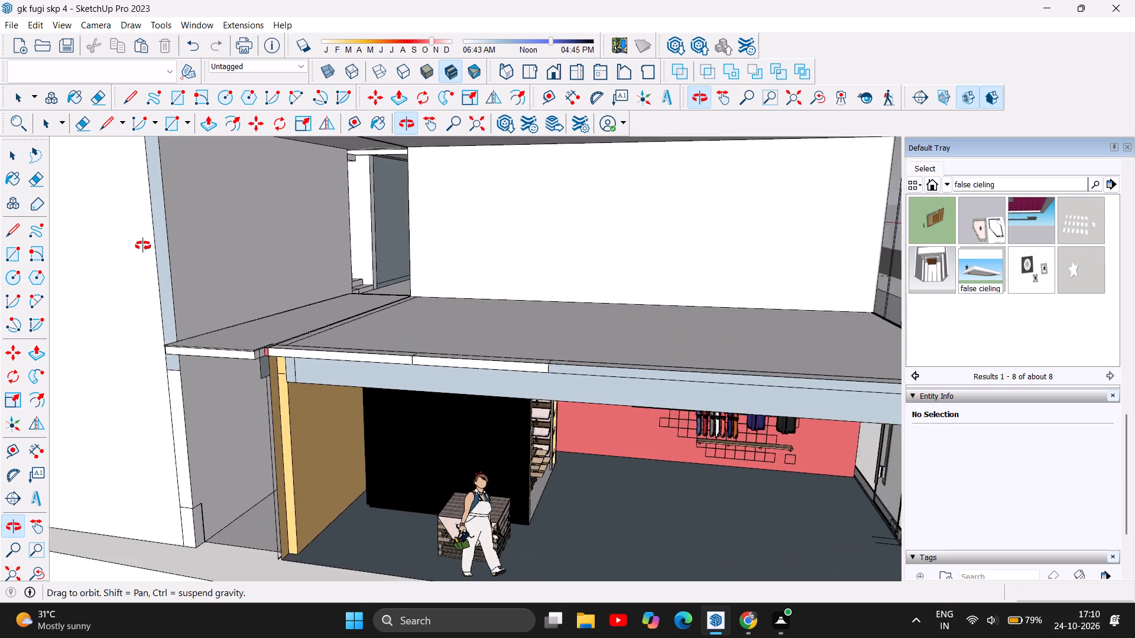
scroll(143, 246, up, 4)
scroll(181, 294, up, 6)
scroll(388, 405, down, 5)
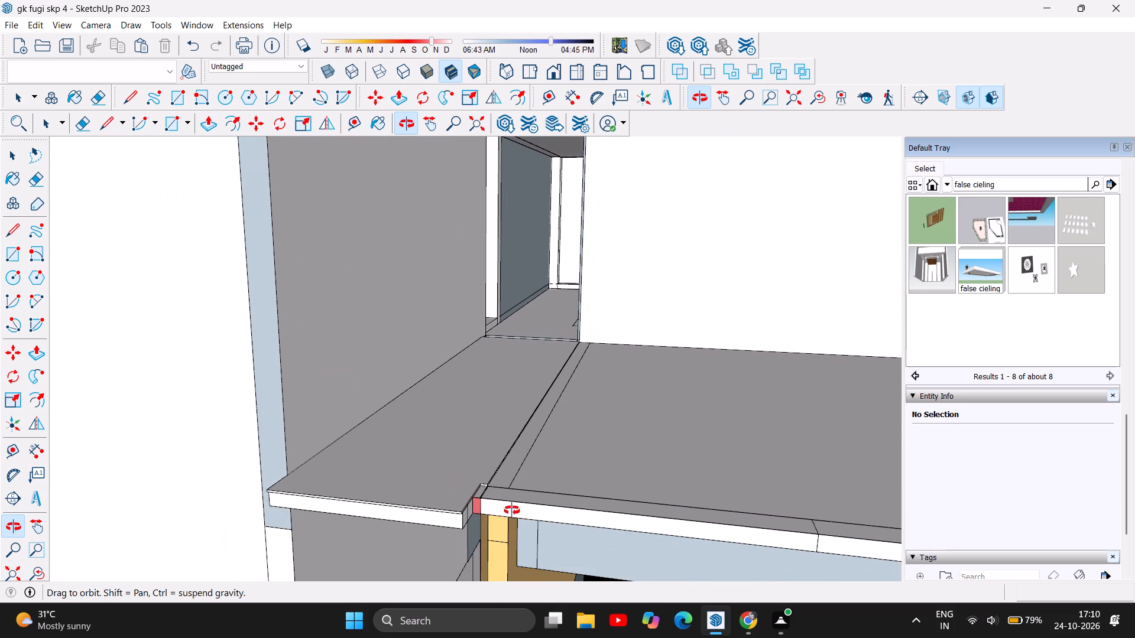
scroll(518, 515, down, 6)
scroll(327, 180, up, 6)
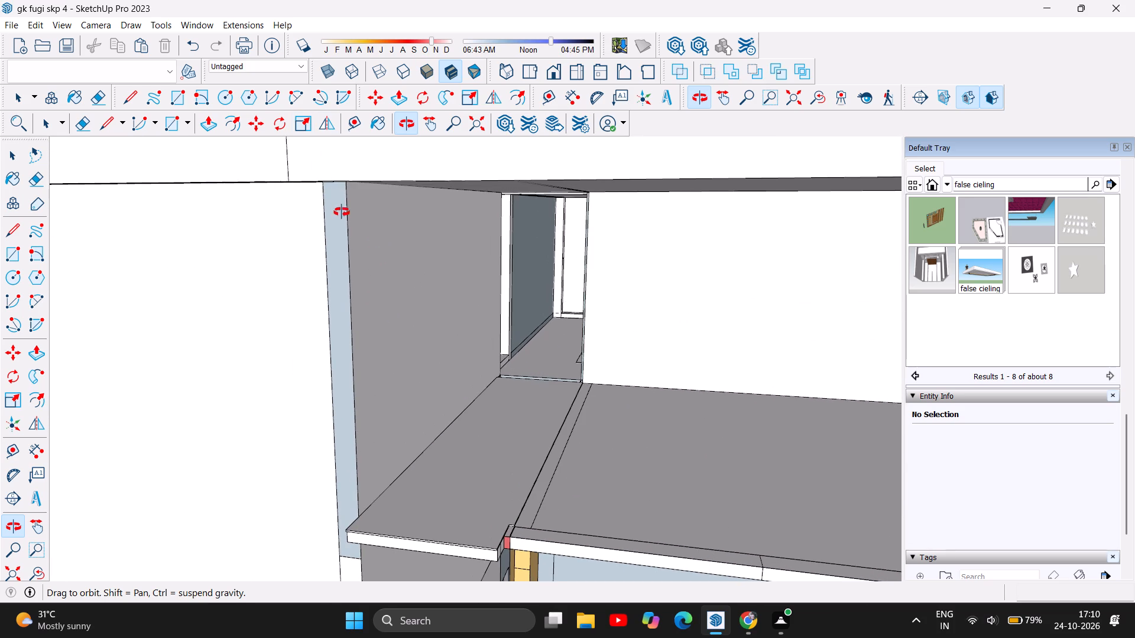
Delete the narrow vertical end face of the side wall between the passage slab and the parapet.
scroll(332, 203, up, 7)
drag(345, 250, 361, 105)
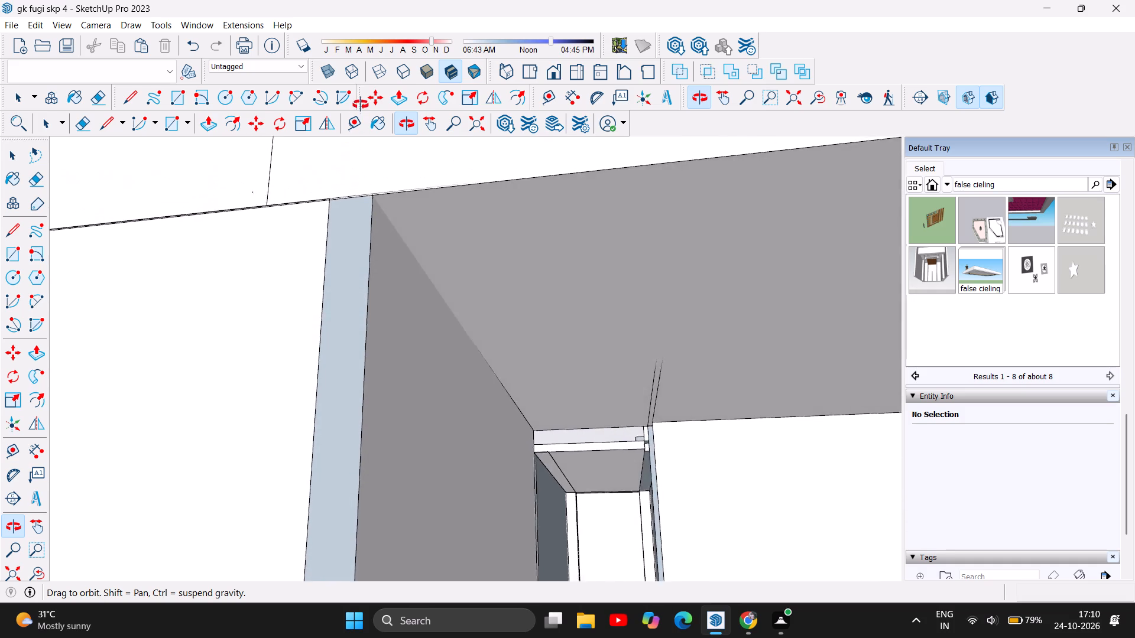
drag(361, 105, 436, 323)
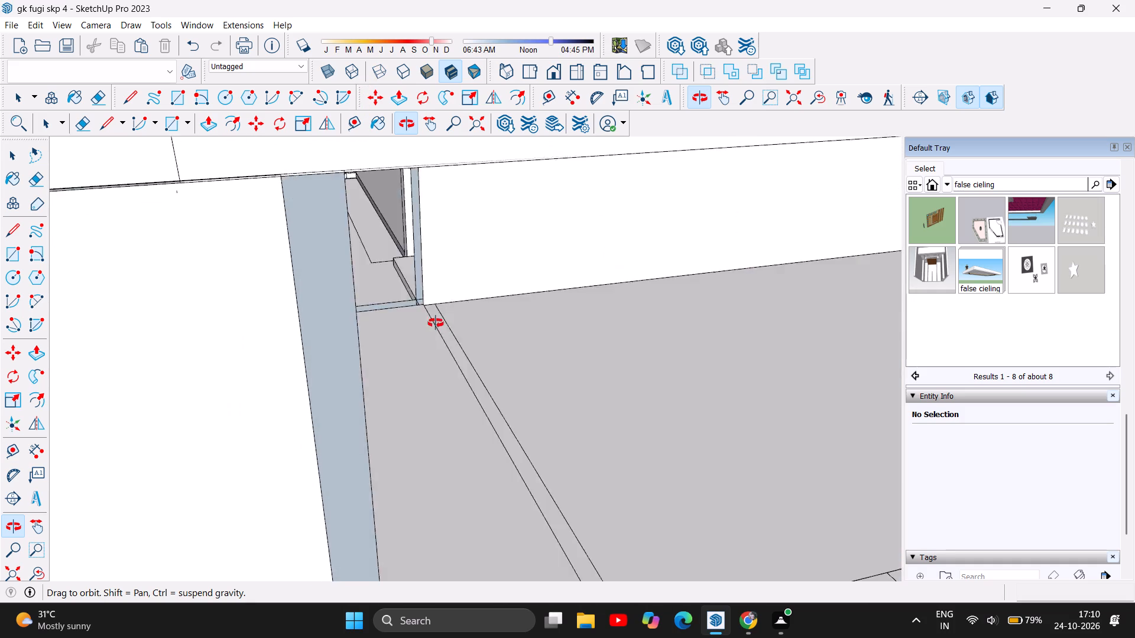
drag(436, 323, 457, 327)
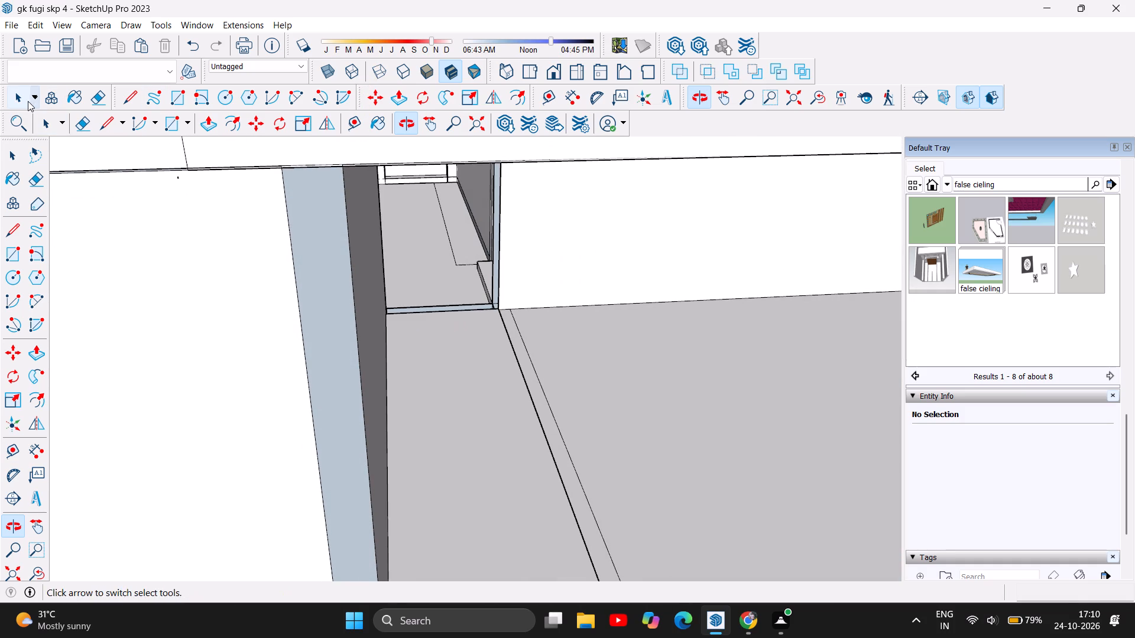
click(28, 101)
click(336, 318)
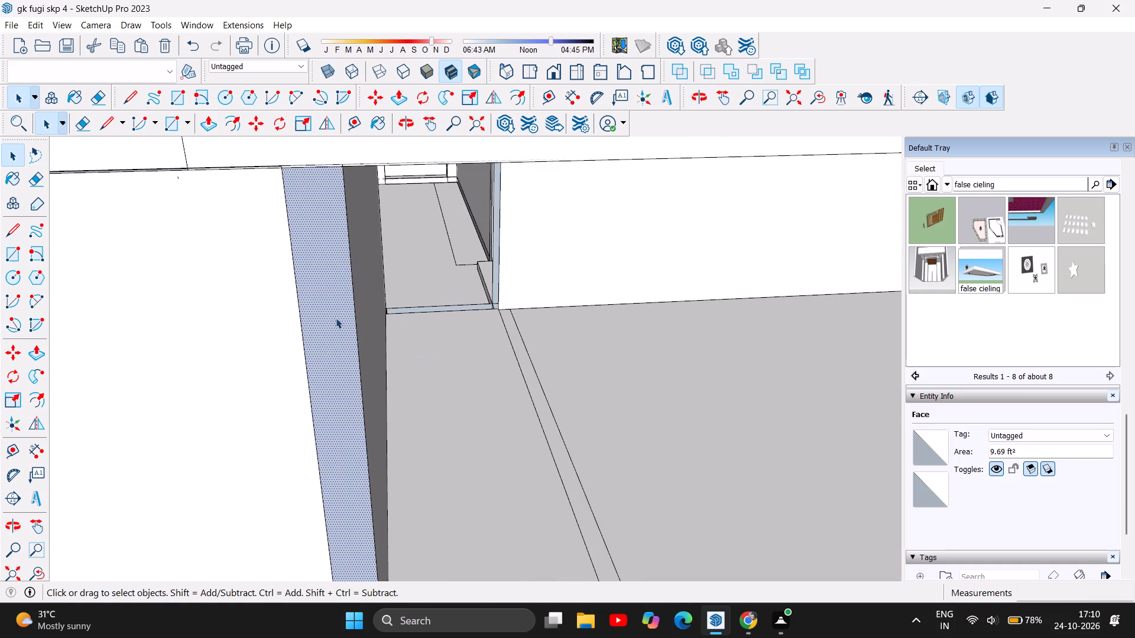
key(Delete)
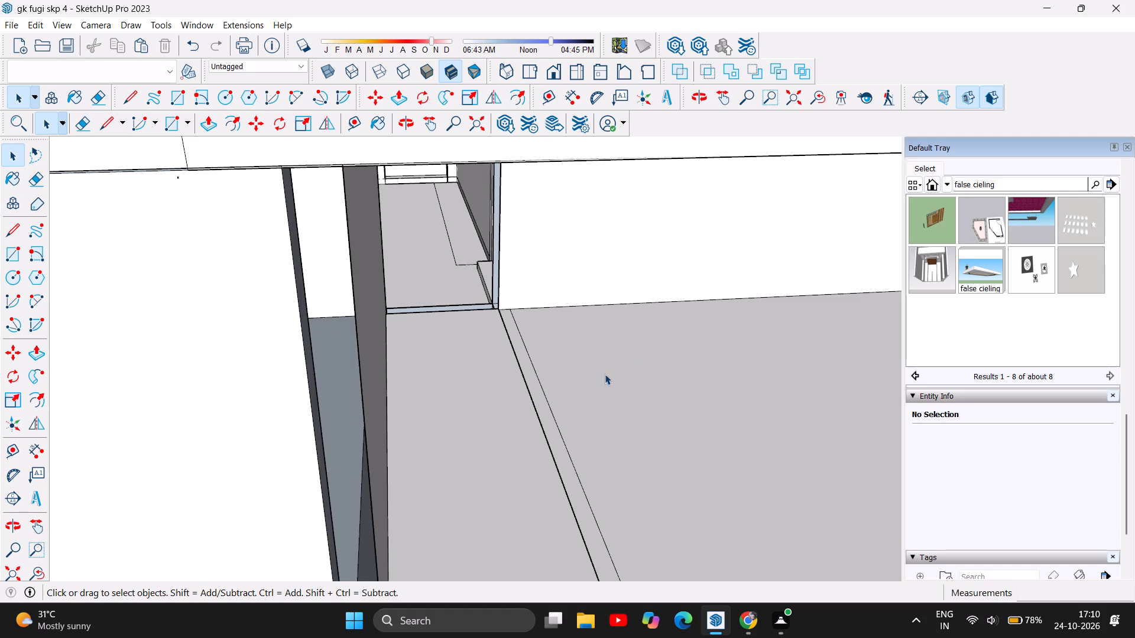
Push/Pull the two narrow recessed faces inside the opened wall end, one above the other, by 1/16" each.
click(407, 116)
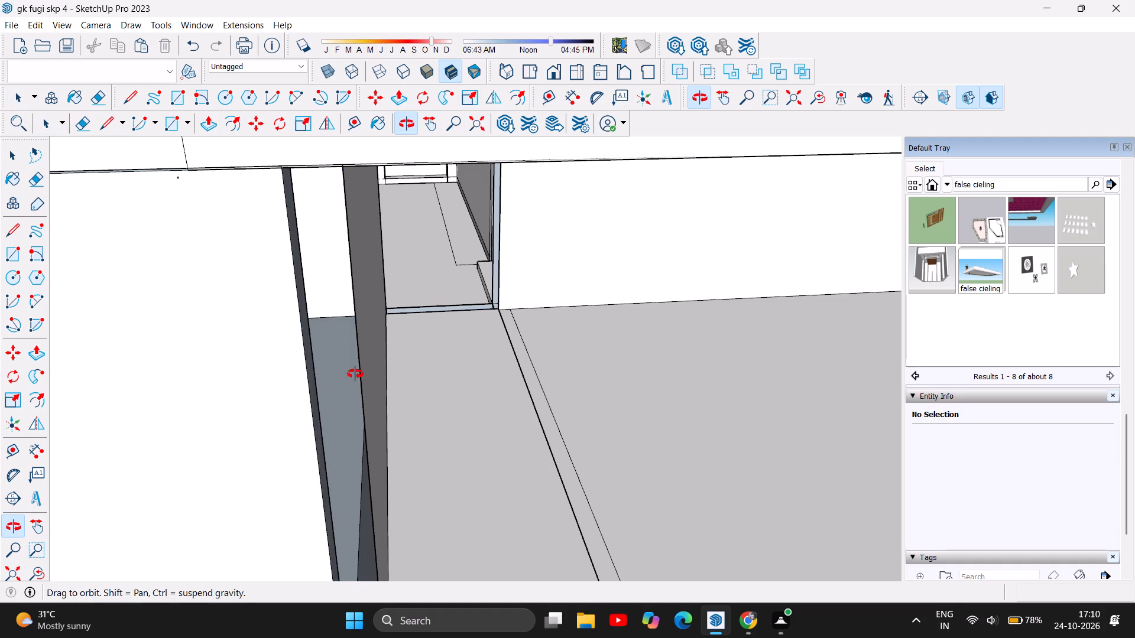
drag(355, 374, 372, 371)
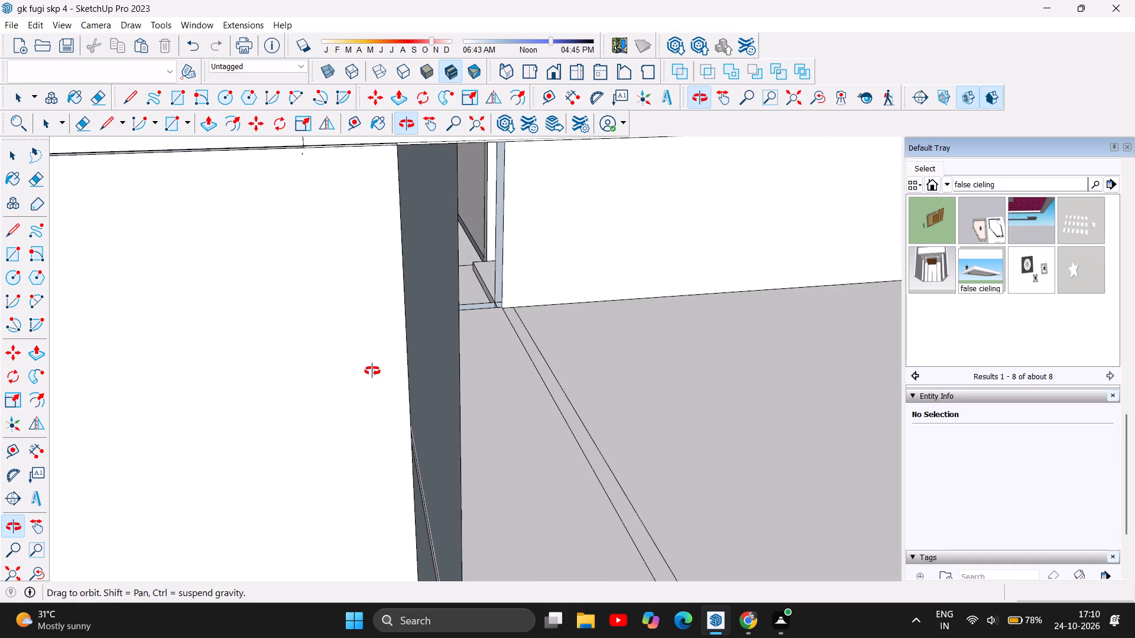
drag(372, 371, 369, 388)
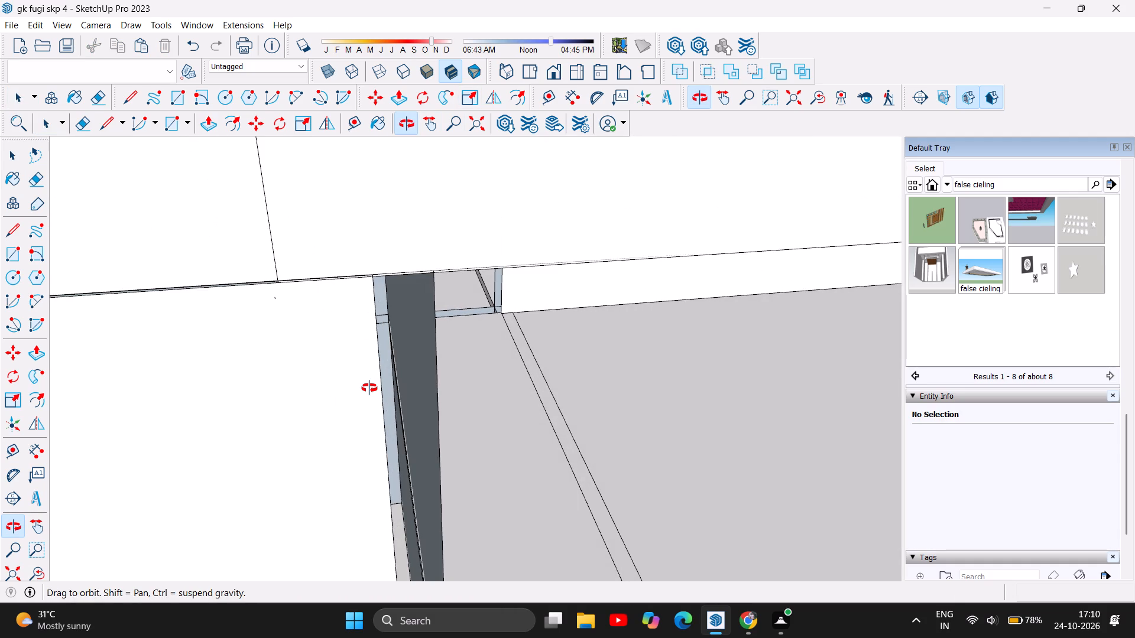
drag(369, 388, 368, 383)
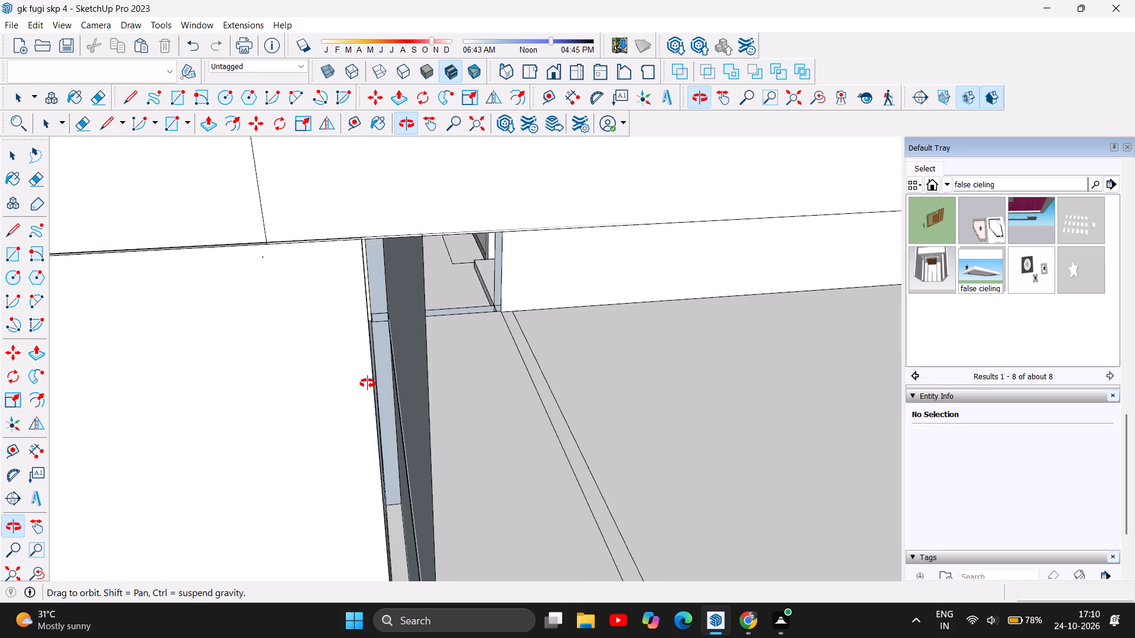
drag(368, 383, 364, 380)
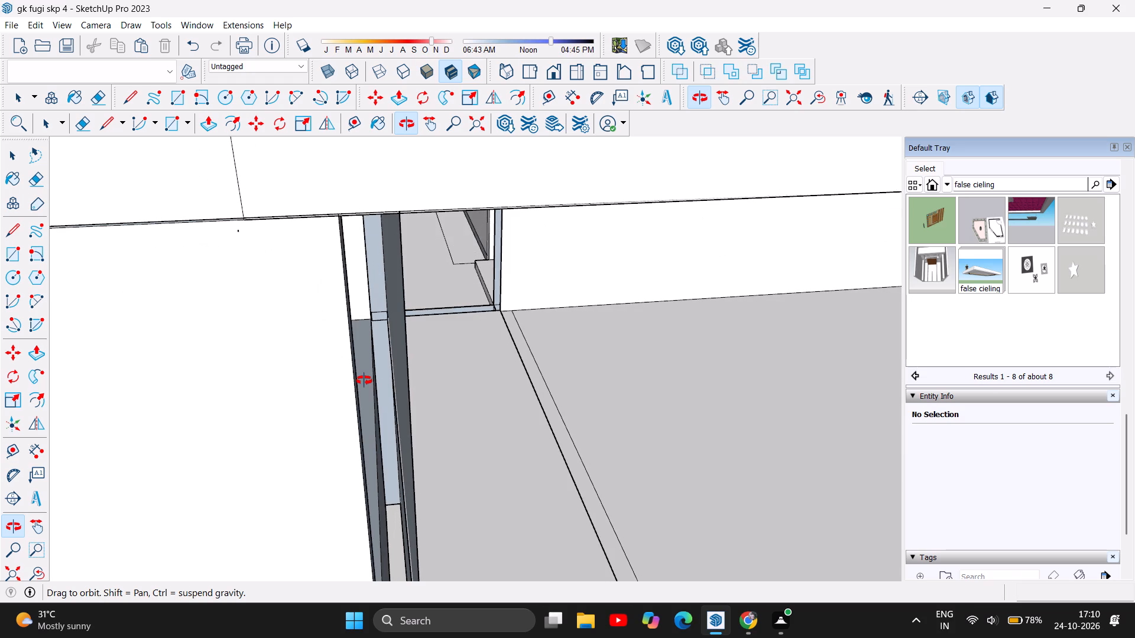
drag(364, 380, 364, 373)
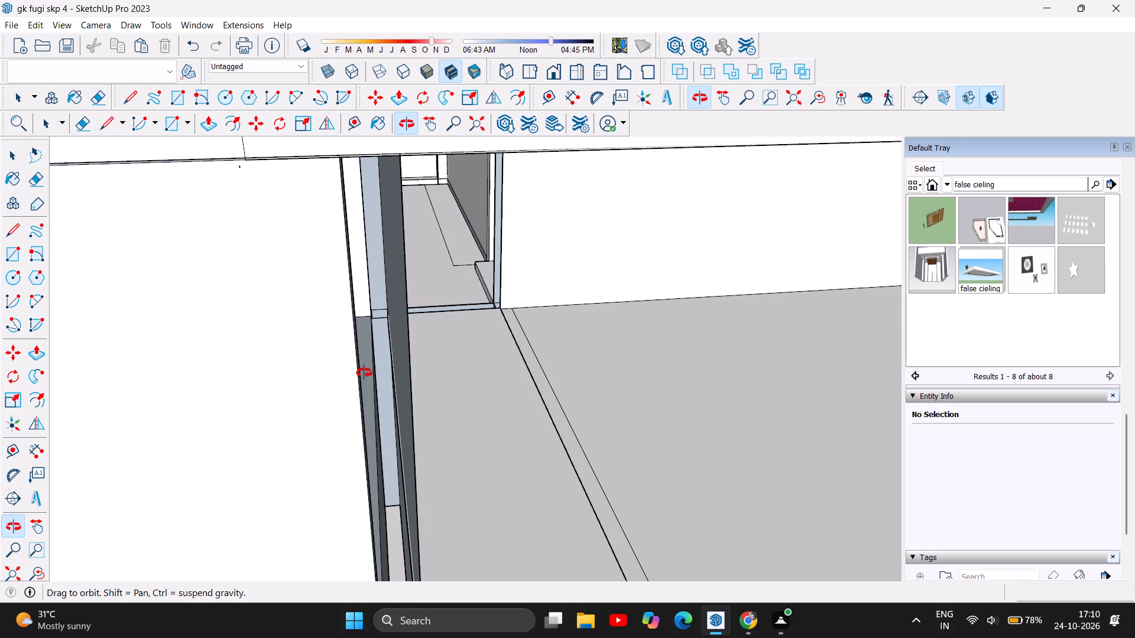
click(213, 127)
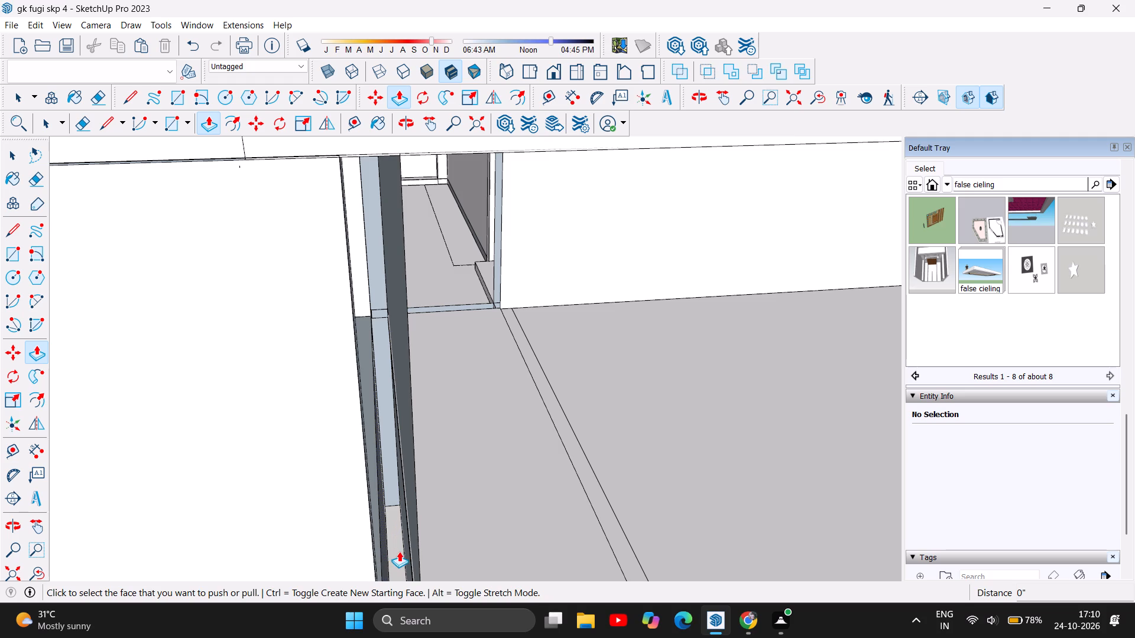
drag(381, 422, 374, 469)
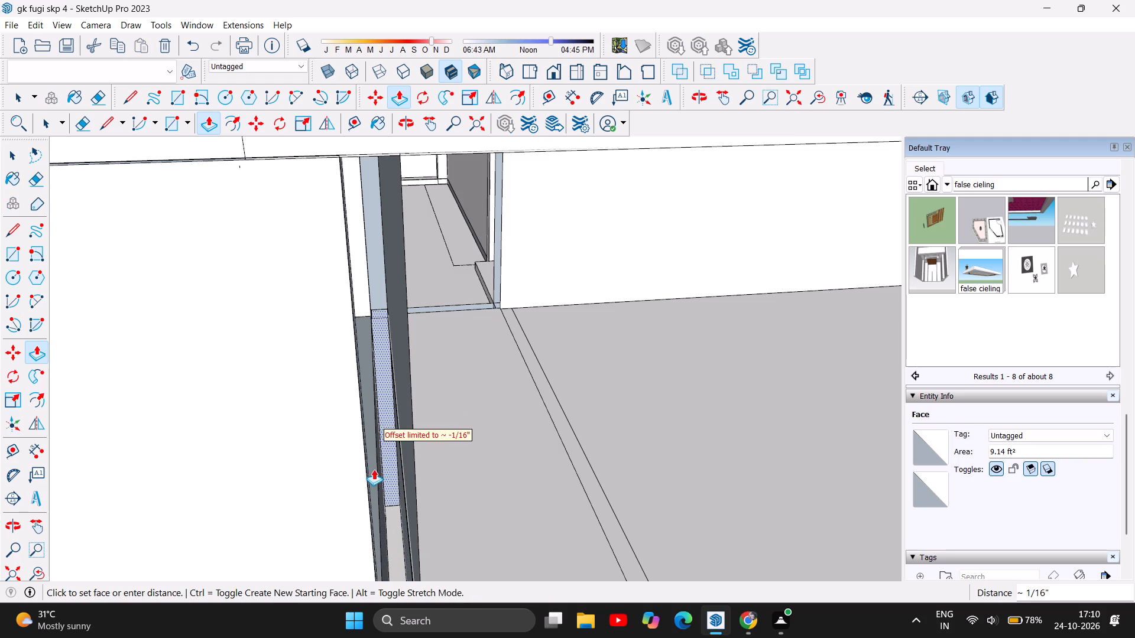
drag(374, 469, 372, 498)
drag(375, 265, 374, 331)
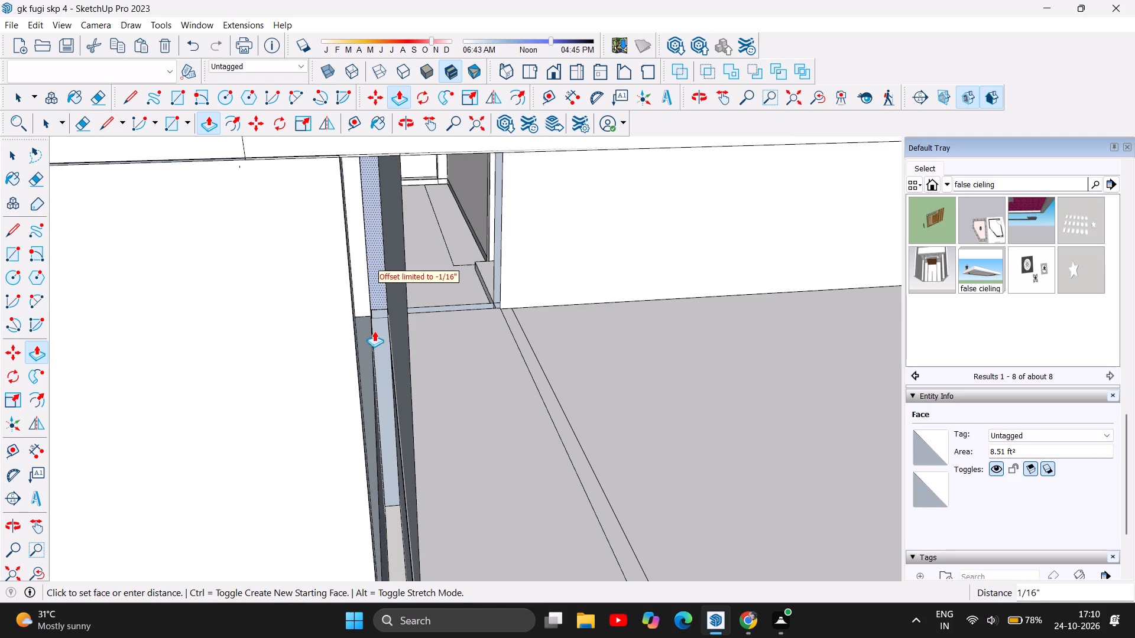
drag(374, 331, 371, 346)
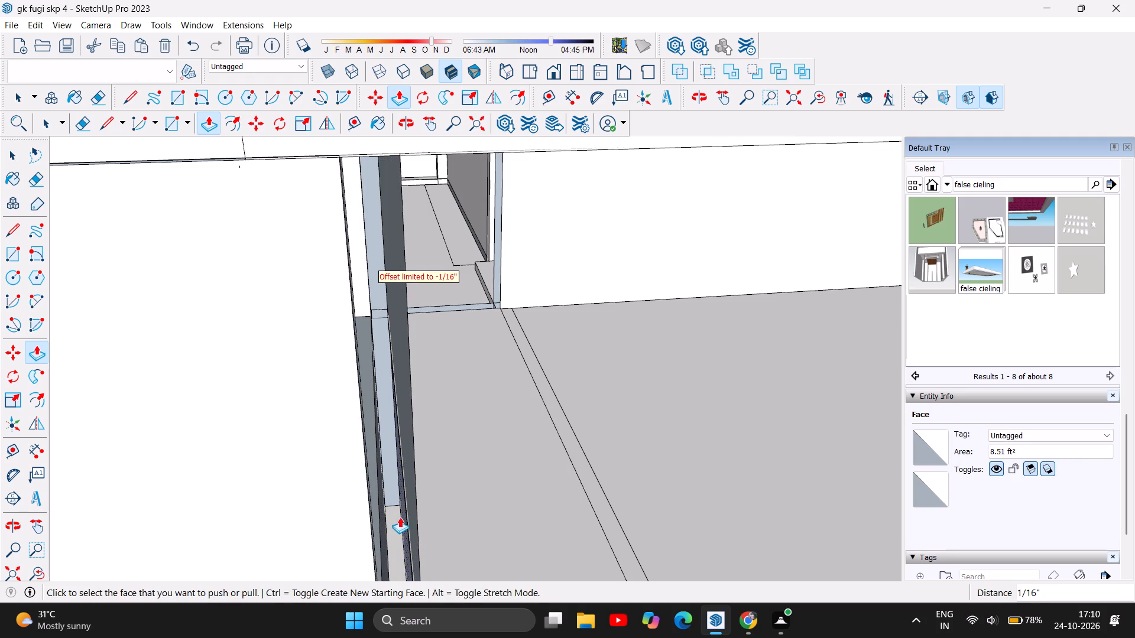
Push/Pull the long passage-side face inside the opened wall about 9 1/4" across the wall thickness toward the outer face.
drag(408, 453, 365, 448)
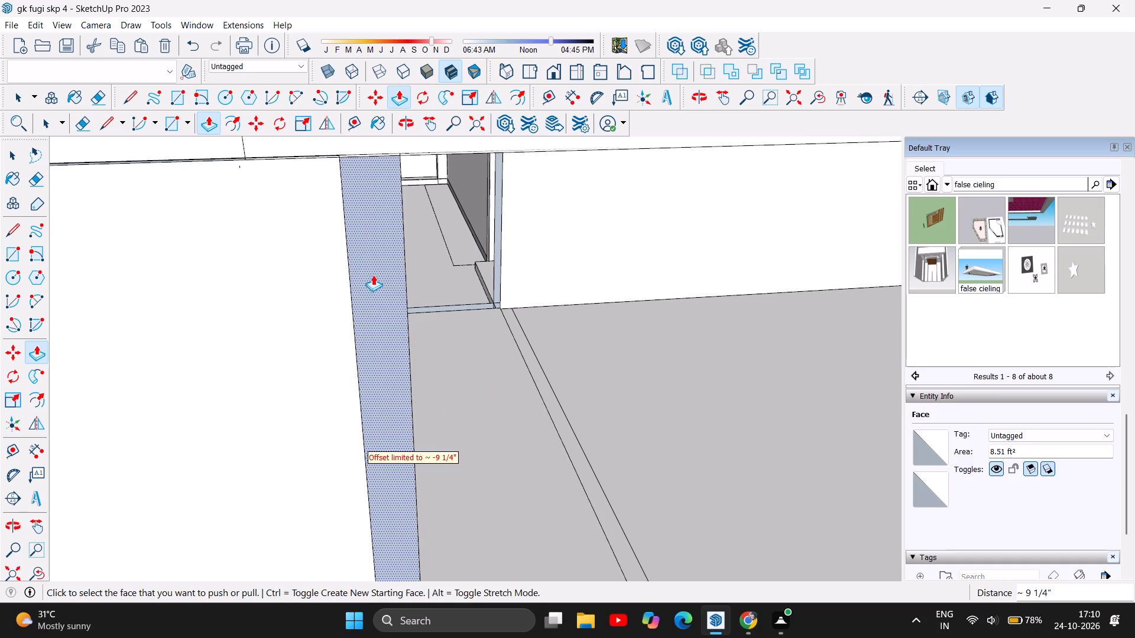
Cut the selected face from the side wall's opened end.
key(ctrl+x)
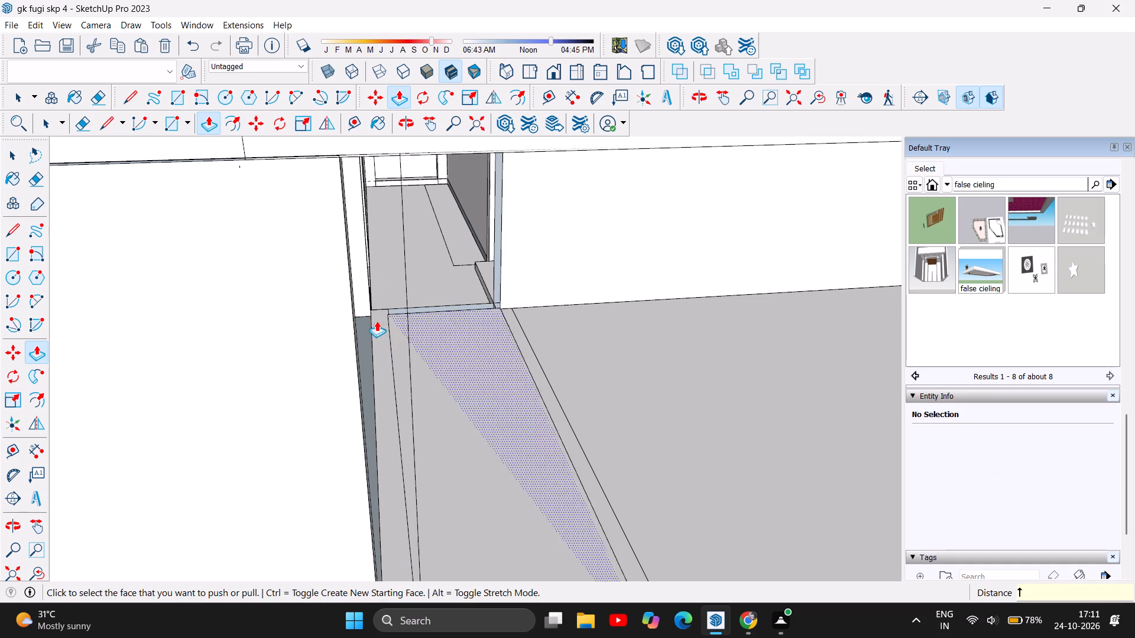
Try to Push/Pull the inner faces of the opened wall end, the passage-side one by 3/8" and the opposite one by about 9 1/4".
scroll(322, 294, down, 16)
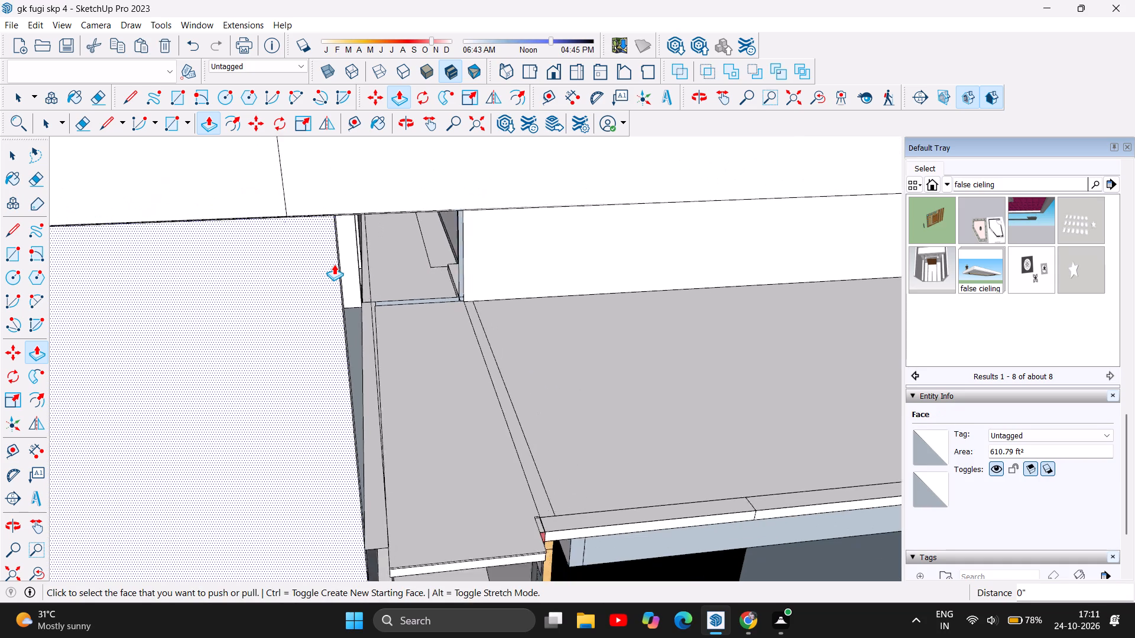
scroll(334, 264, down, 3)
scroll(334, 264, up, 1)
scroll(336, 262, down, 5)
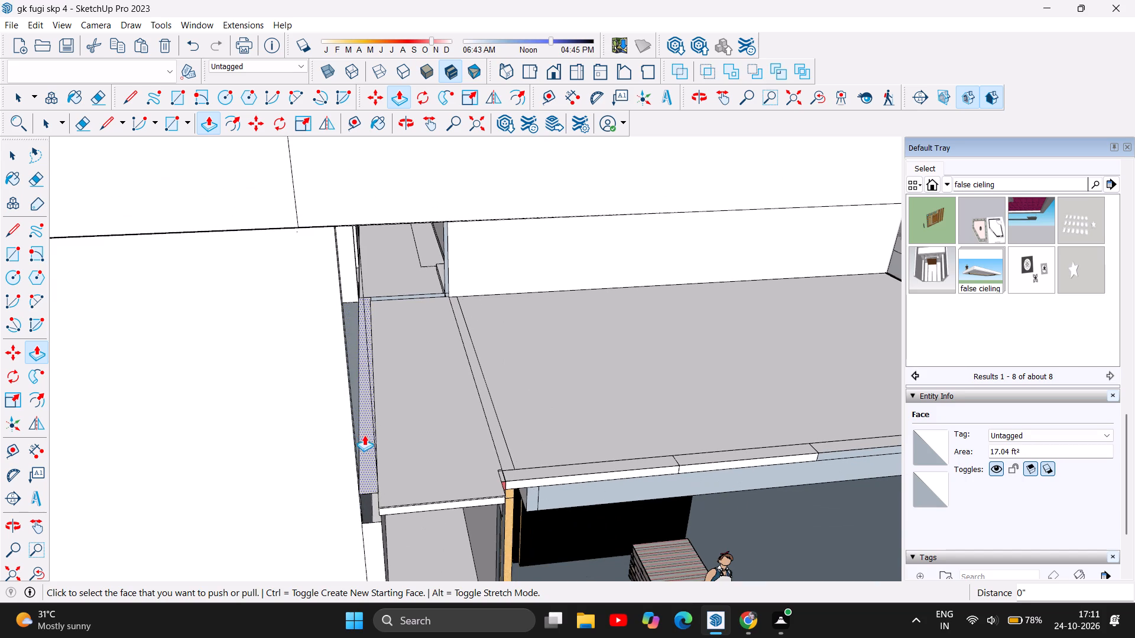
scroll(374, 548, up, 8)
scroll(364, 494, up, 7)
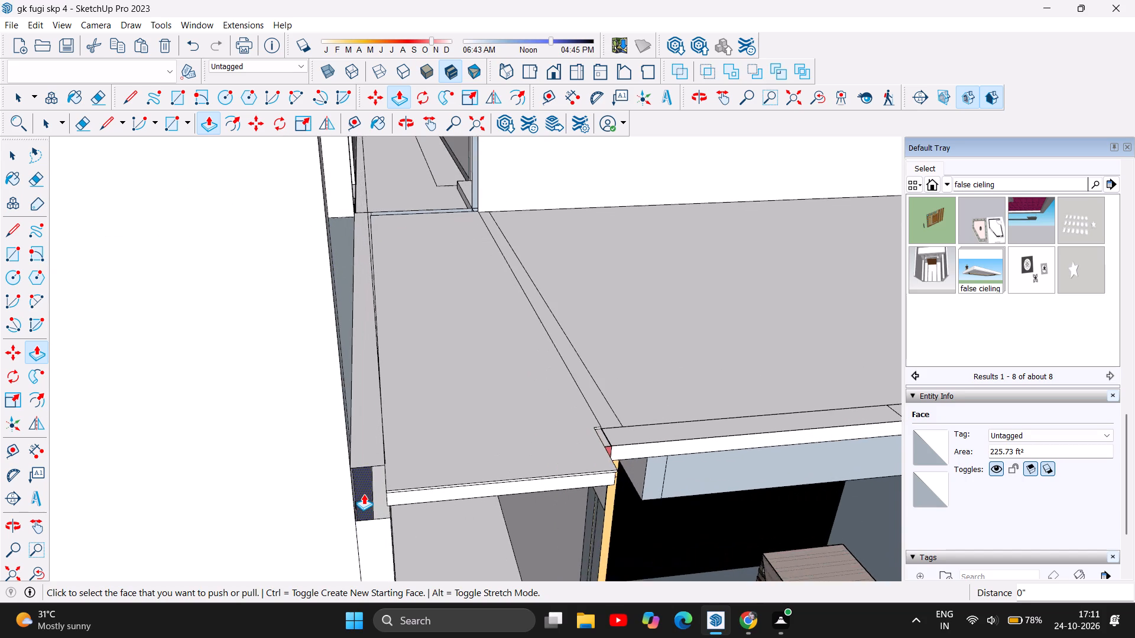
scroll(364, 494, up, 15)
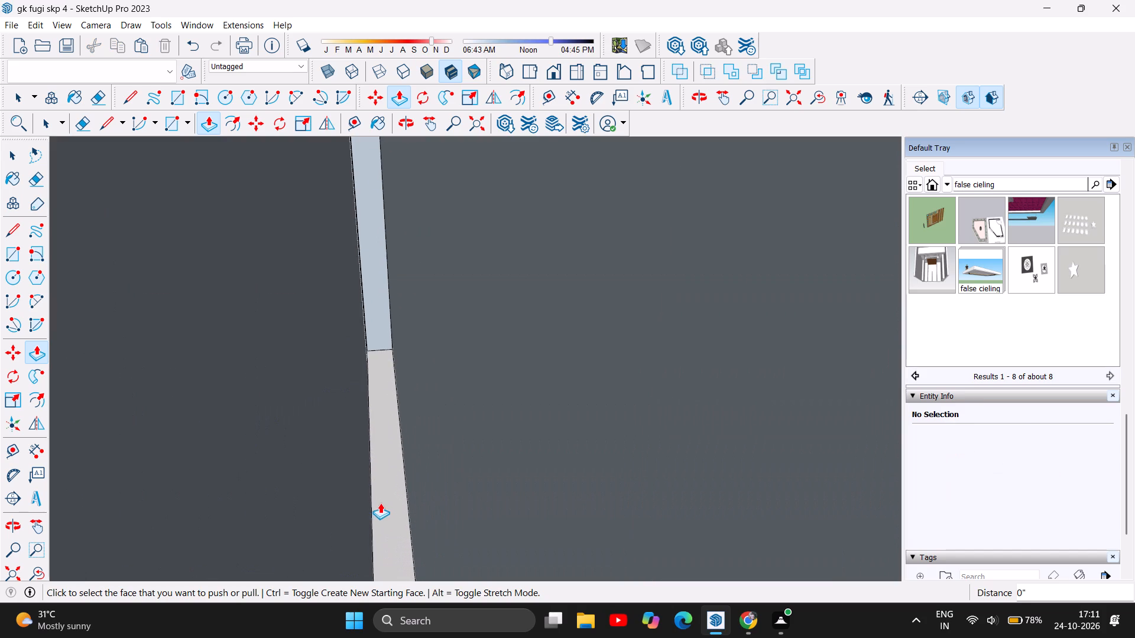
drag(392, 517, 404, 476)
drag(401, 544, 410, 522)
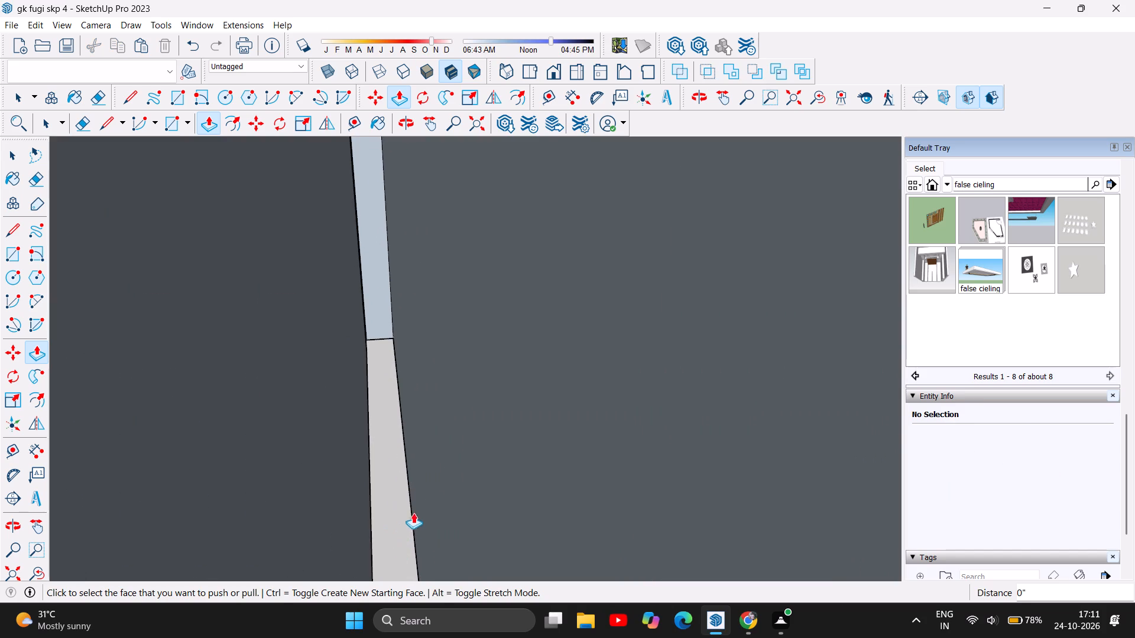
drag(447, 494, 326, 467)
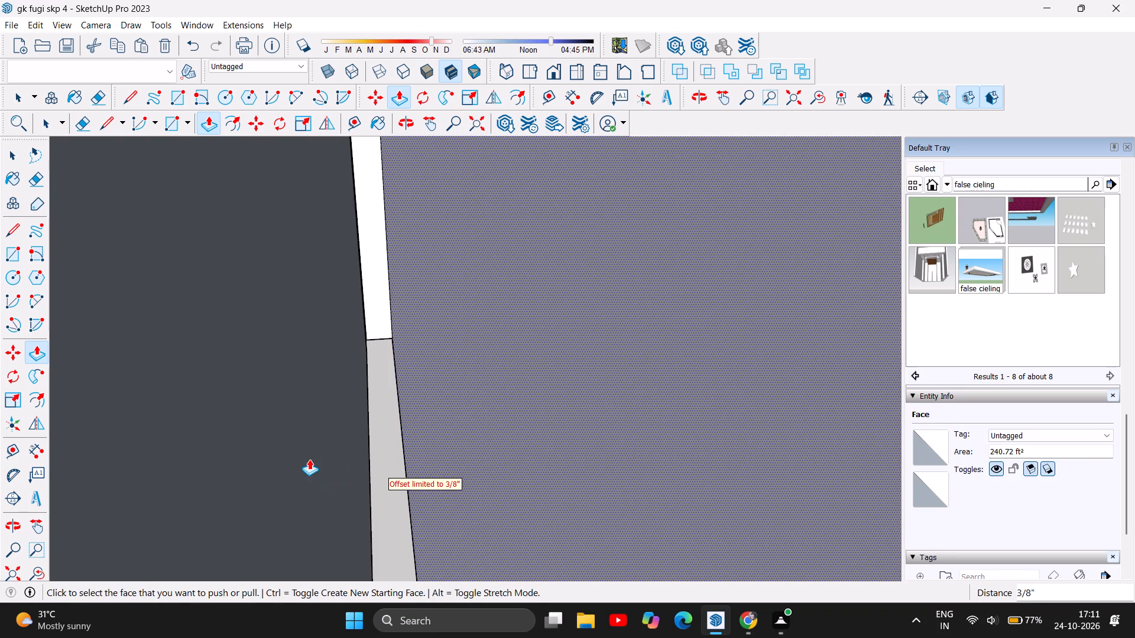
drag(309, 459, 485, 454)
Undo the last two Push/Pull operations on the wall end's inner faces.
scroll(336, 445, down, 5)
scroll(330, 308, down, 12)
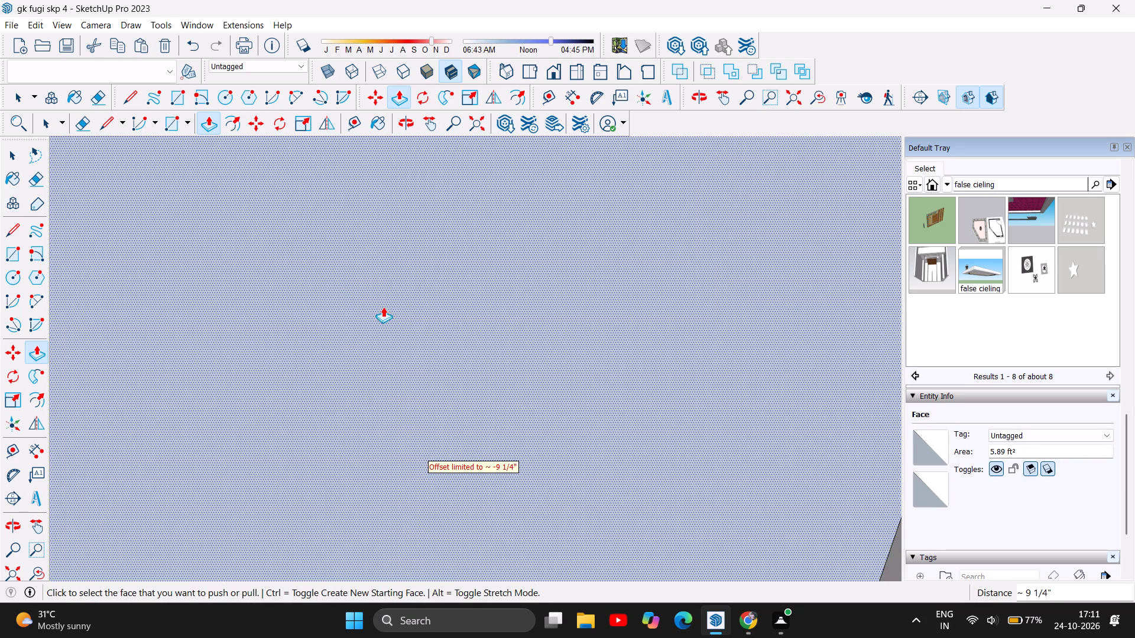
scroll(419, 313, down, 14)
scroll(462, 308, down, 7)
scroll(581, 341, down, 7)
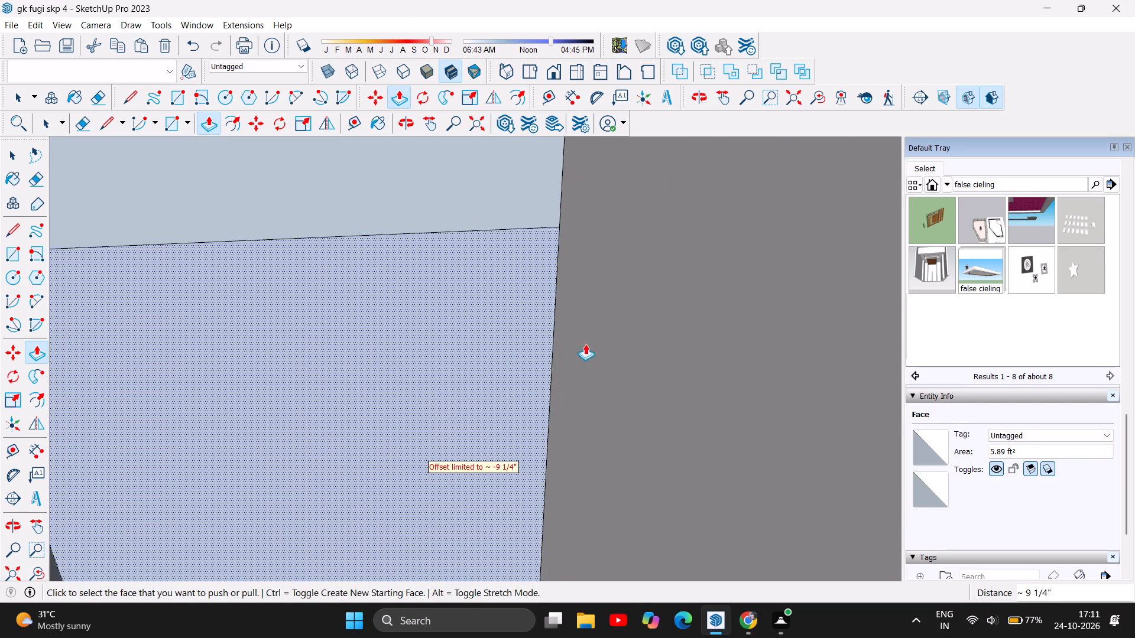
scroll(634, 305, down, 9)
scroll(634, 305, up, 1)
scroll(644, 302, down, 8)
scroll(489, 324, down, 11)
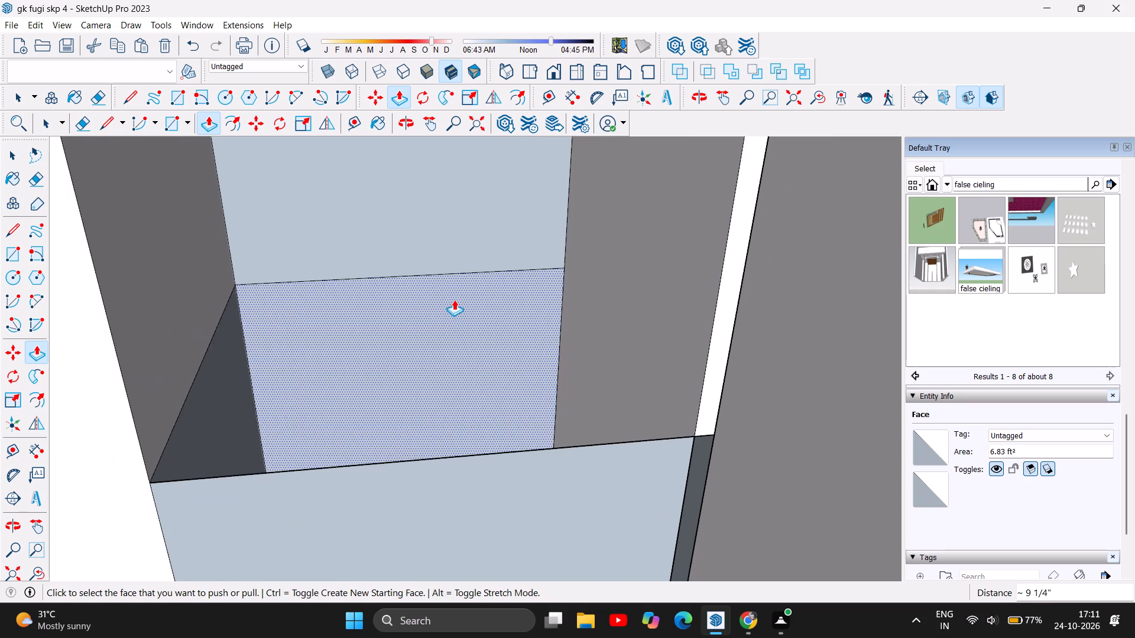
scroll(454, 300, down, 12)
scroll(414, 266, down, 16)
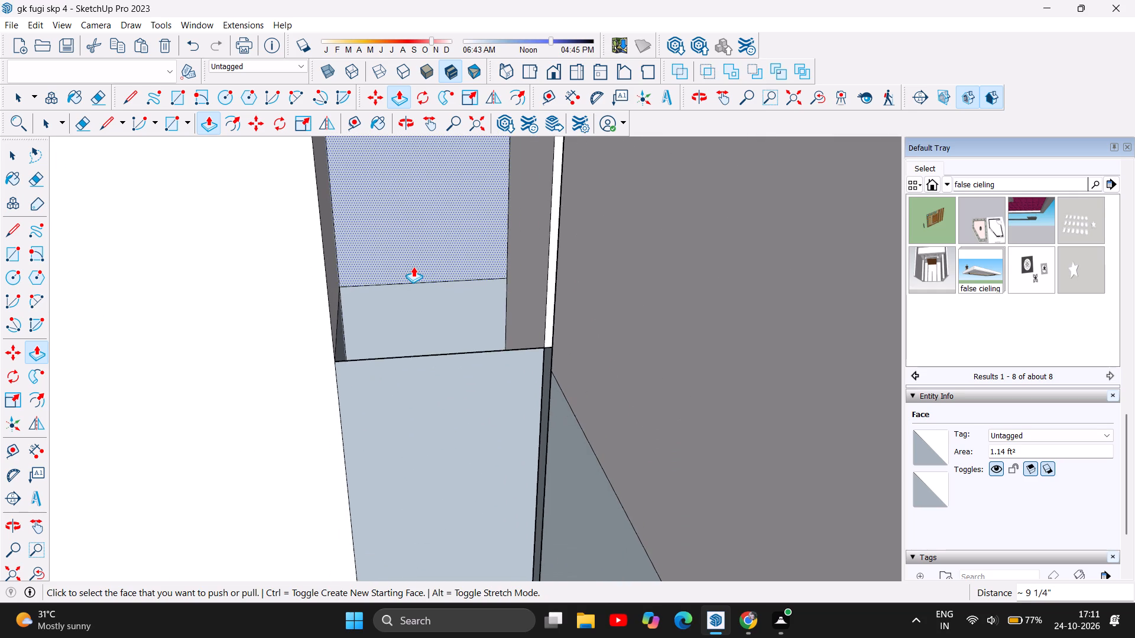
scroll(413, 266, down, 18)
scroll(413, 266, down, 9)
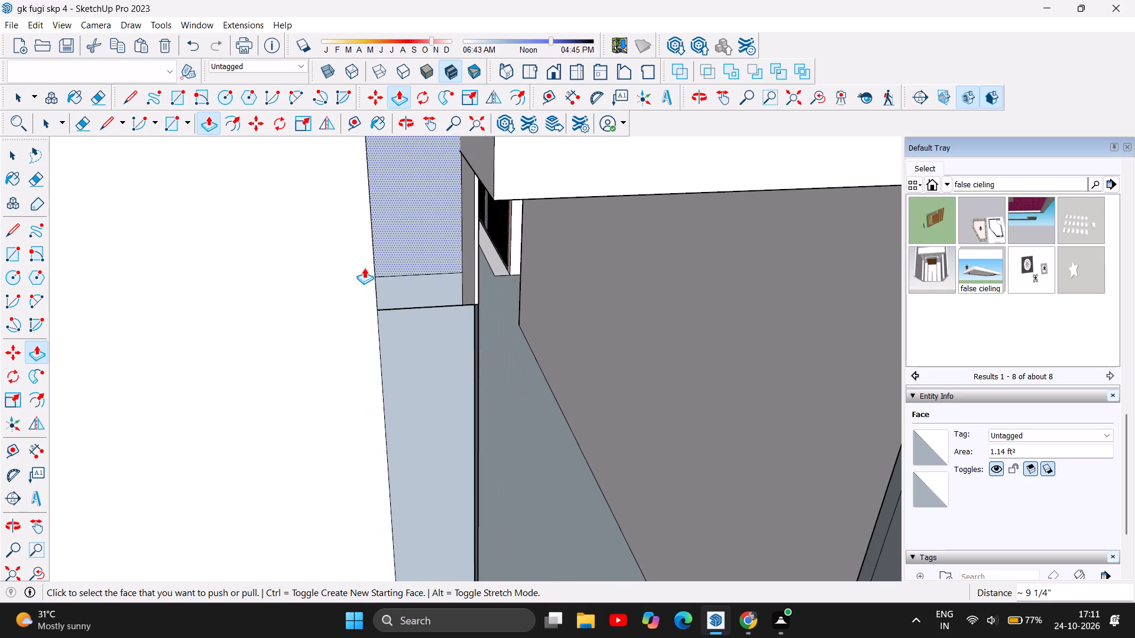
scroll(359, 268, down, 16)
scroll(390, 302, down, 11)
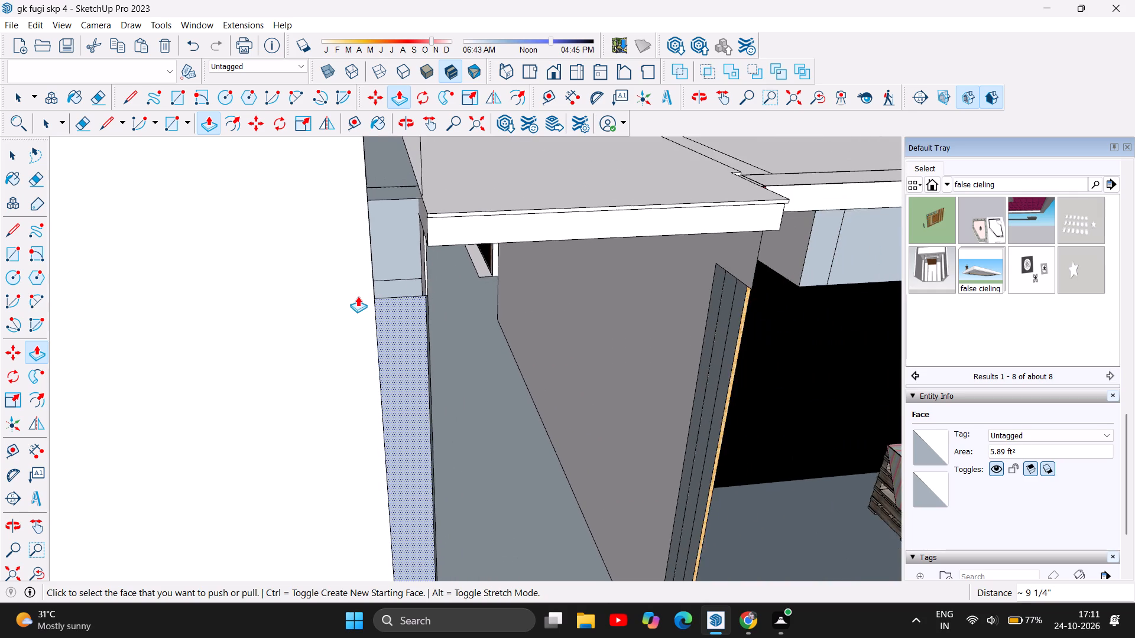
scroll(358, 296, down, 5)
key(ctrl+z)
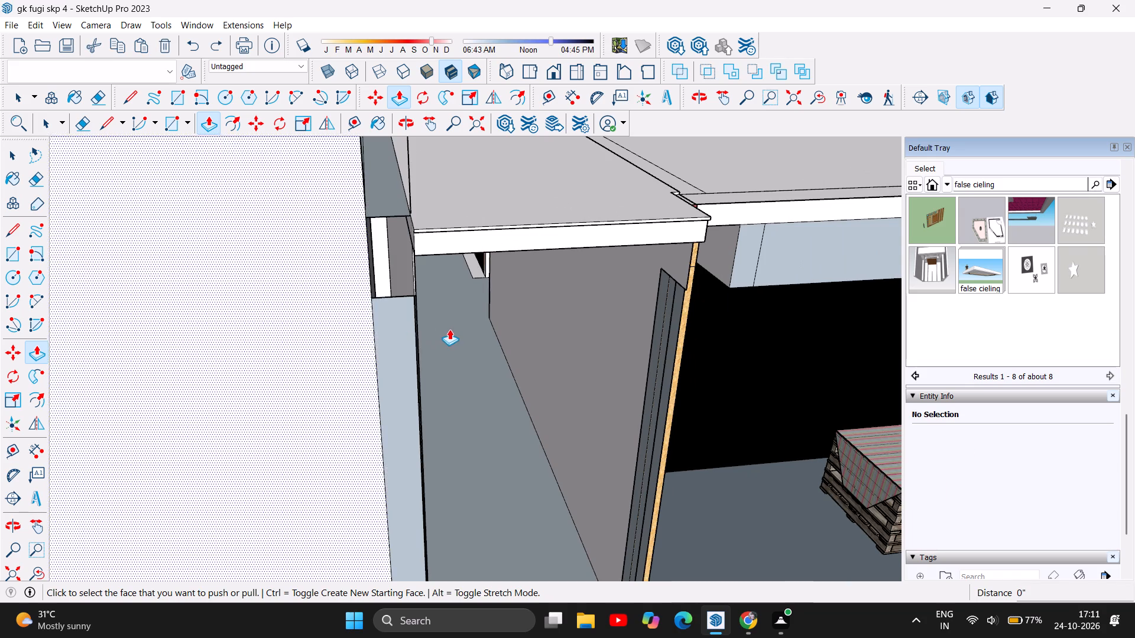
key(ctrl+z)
Push/Pull the long narrow face between the wall end's inner faces by 5" and again by about 1' 3/4".
scroll(339, 343, down, 14)
scroll(339, 346, down, 14)
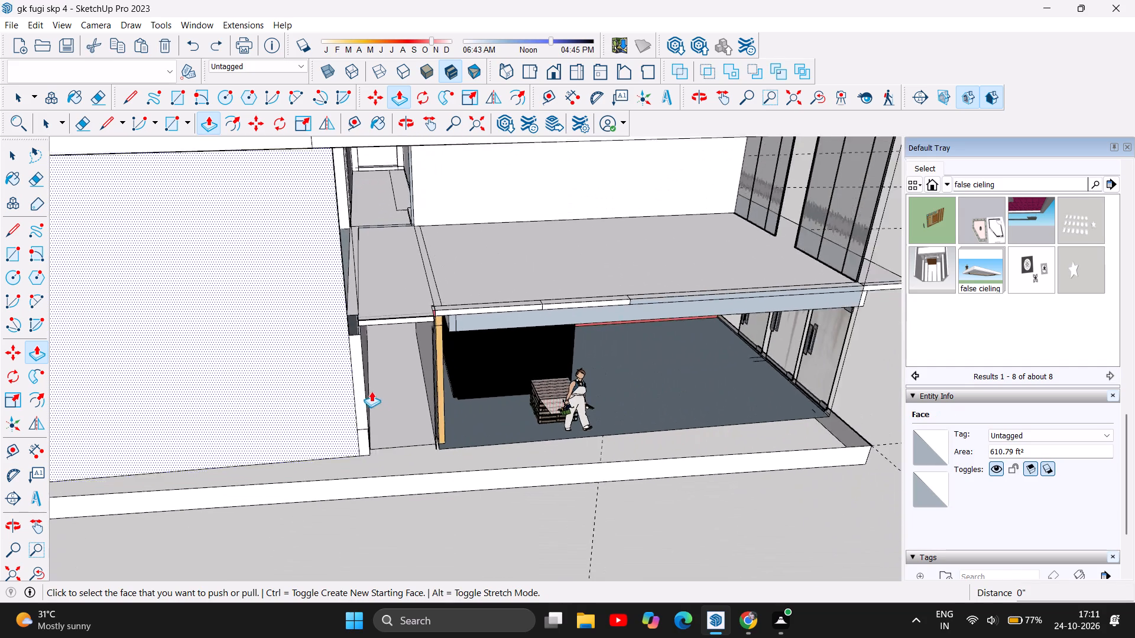
scroll(371, 392, down, 7)
scroll(361, 279, up, 5)
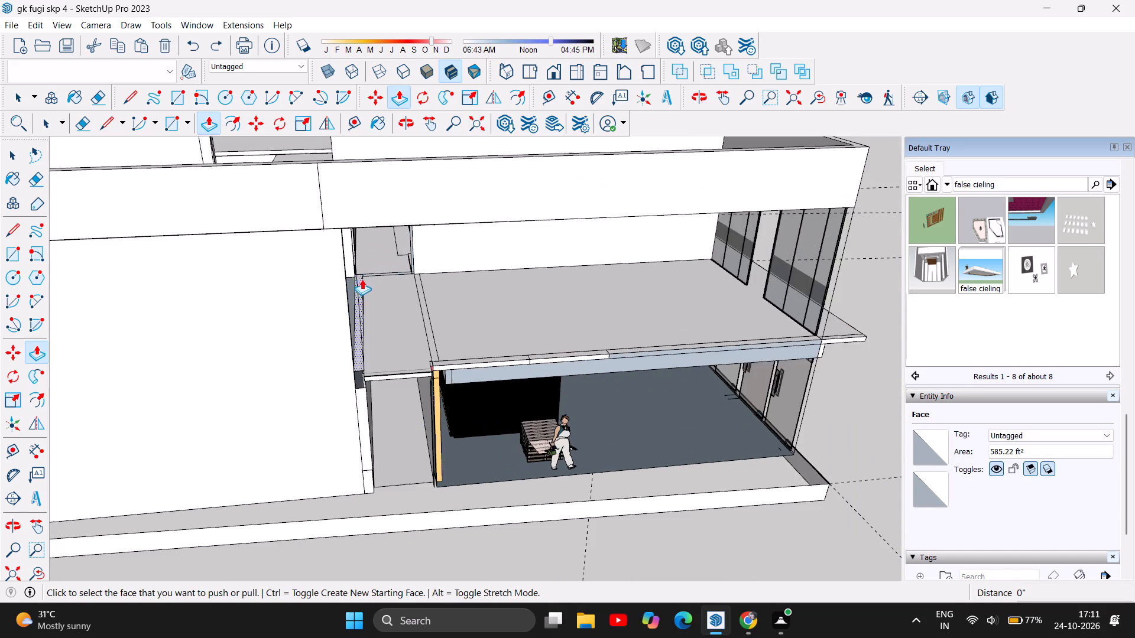
scroll(372, 233, up, 6)
scroll(349, 331, up, 7)
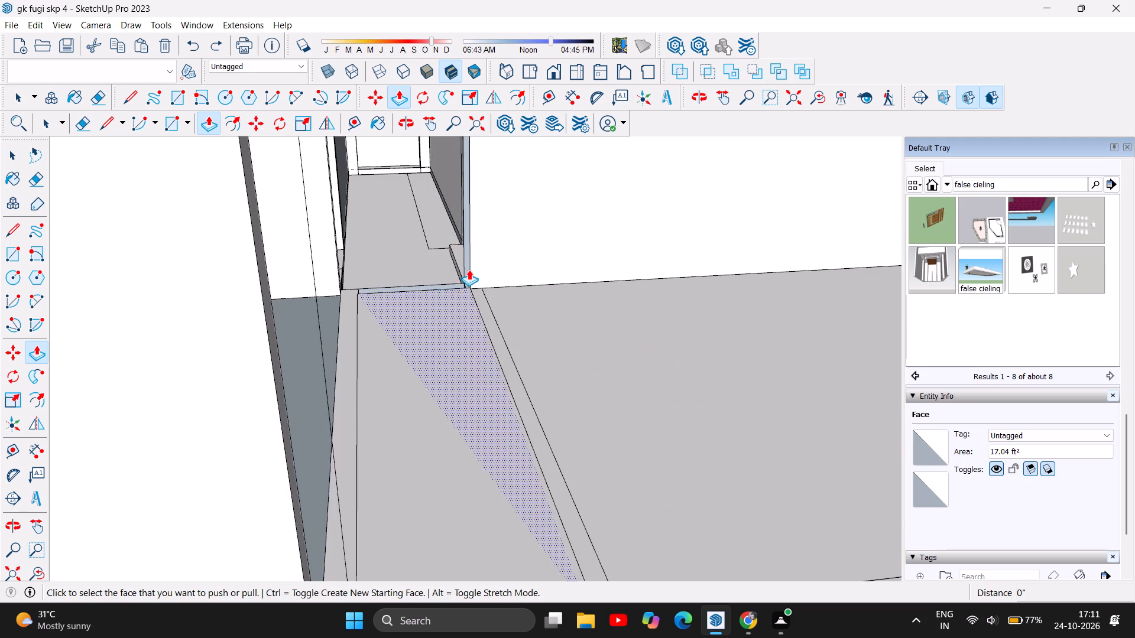
scroll(469, 269, down, 4)
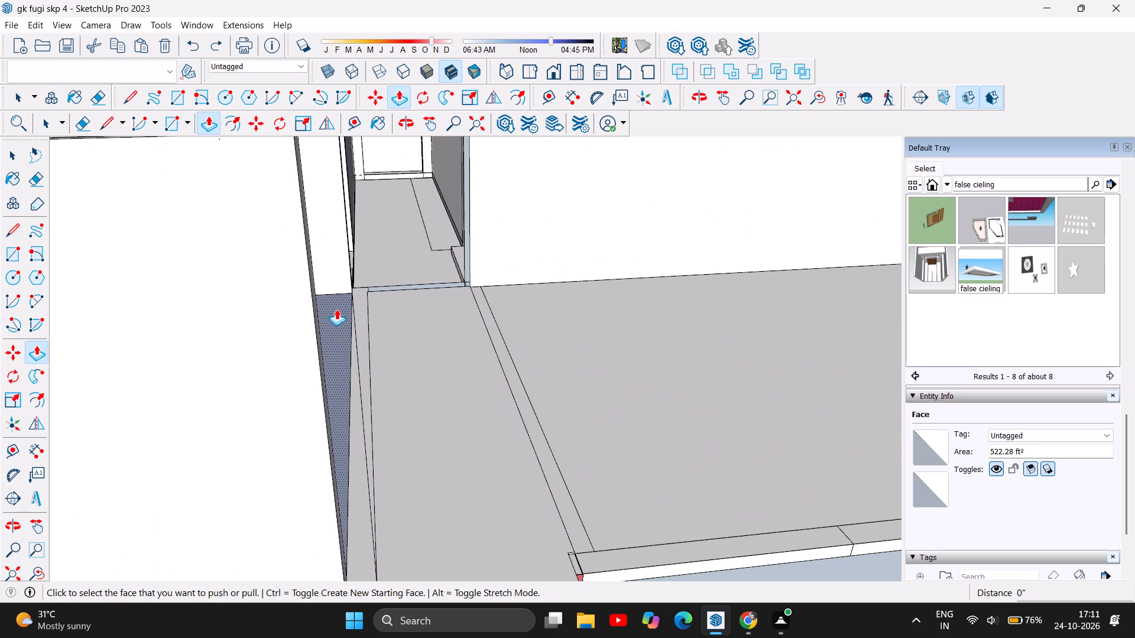
scroll(403, 300, down, 4)
scroll(400, 321, up, 4)
scroll(406, 300, down, 5)
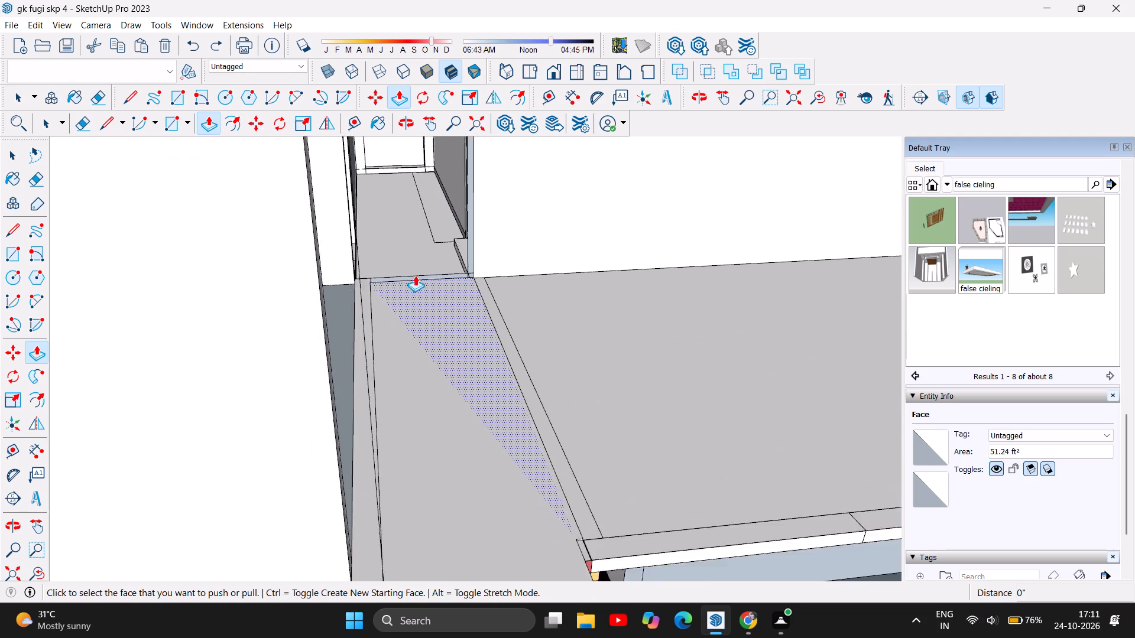
scroll(384, 315, down, 4)
scroll(429, 411, up, 4)
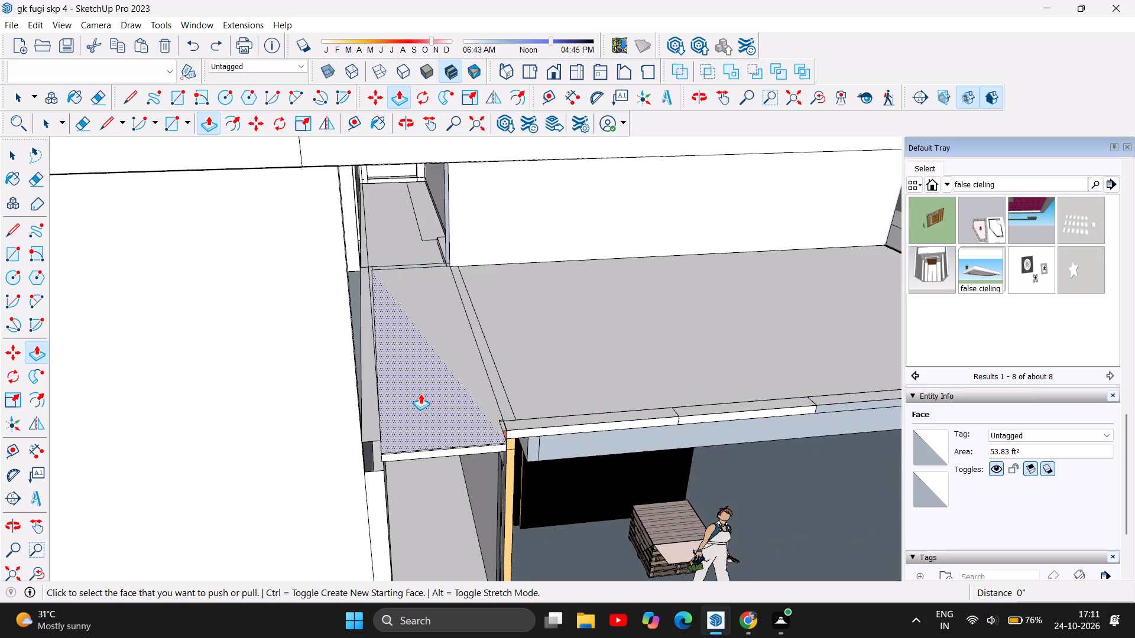
scroll(415, 392, up, 2)
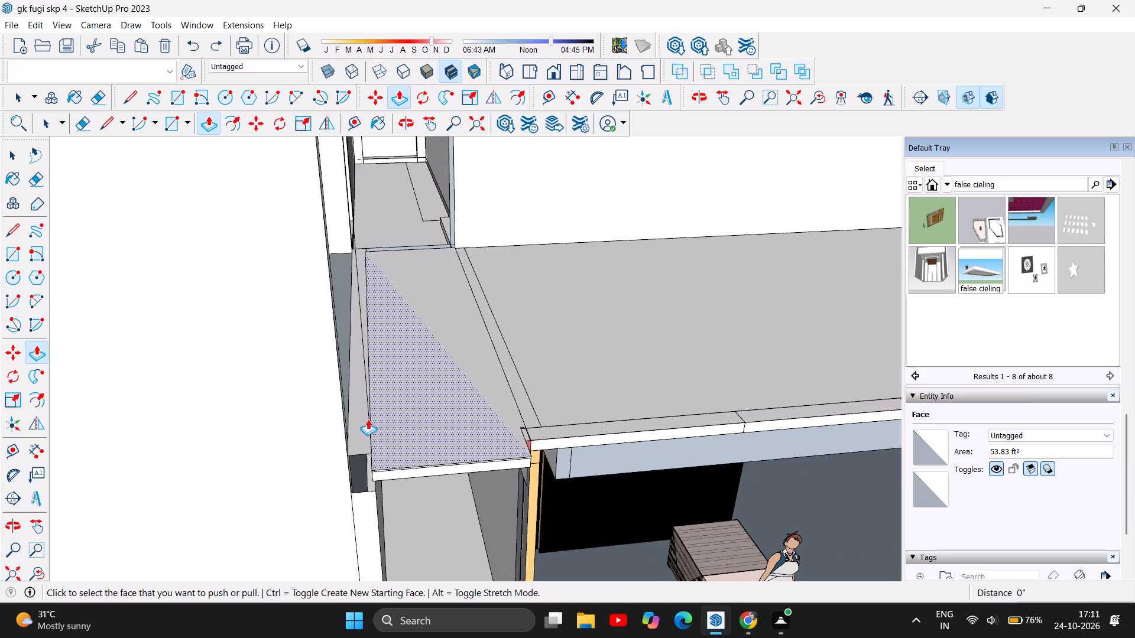
scroll(362, 454, up, 14)
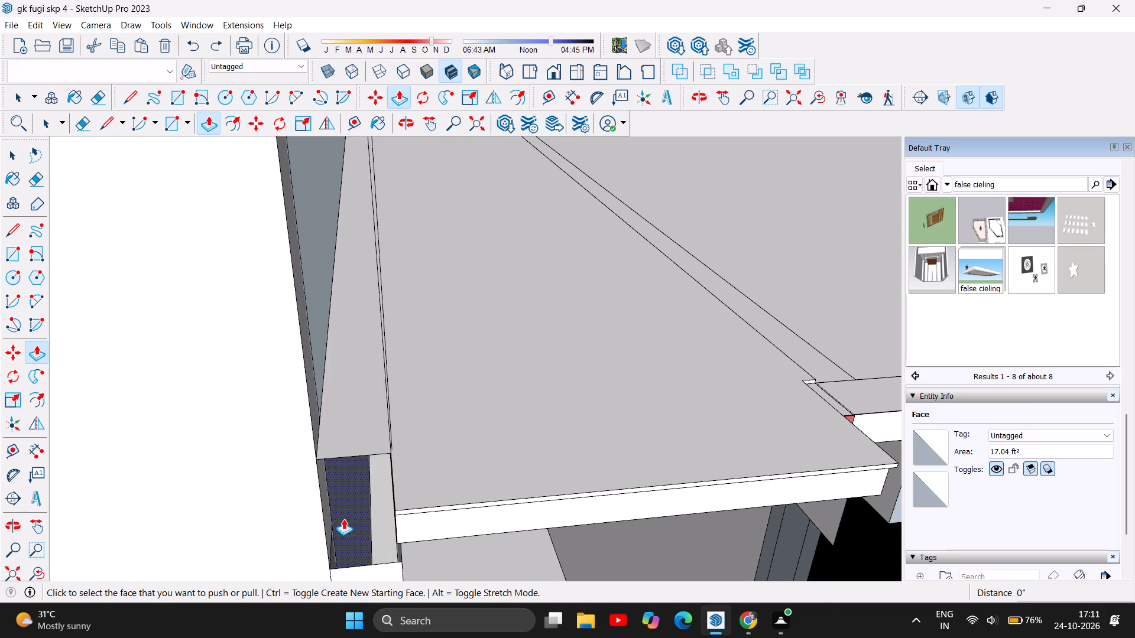
scroll(343, 519, up, 9)
scroll(355, 526, down, 1)
scroll(371, 484, up, 2)
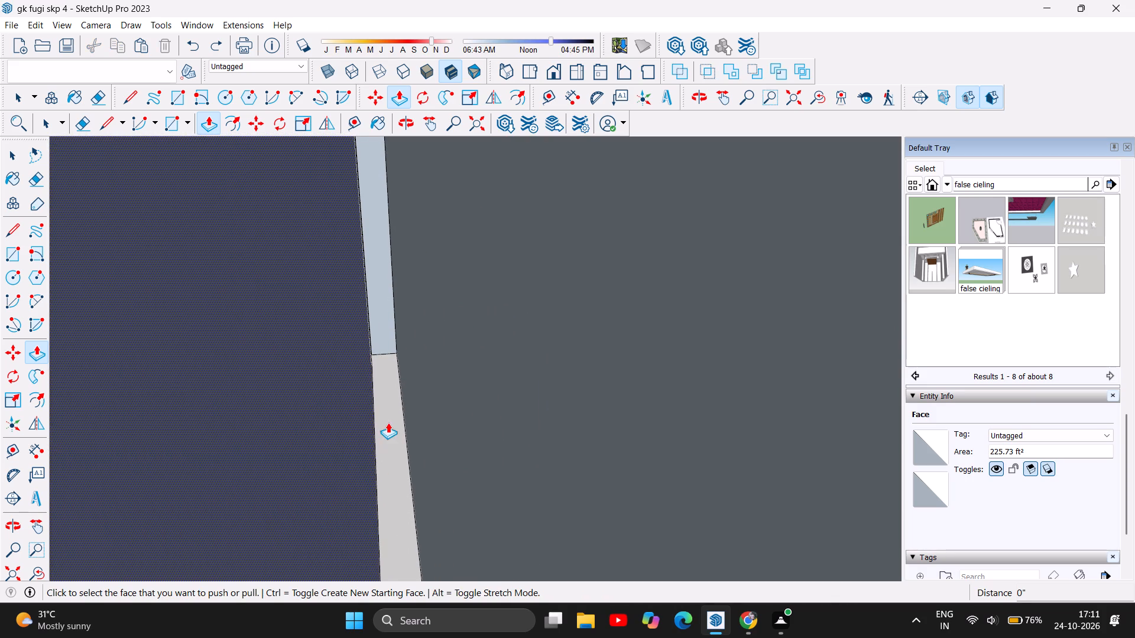
click(403, 125)
drag(434, 311, 445, 282)
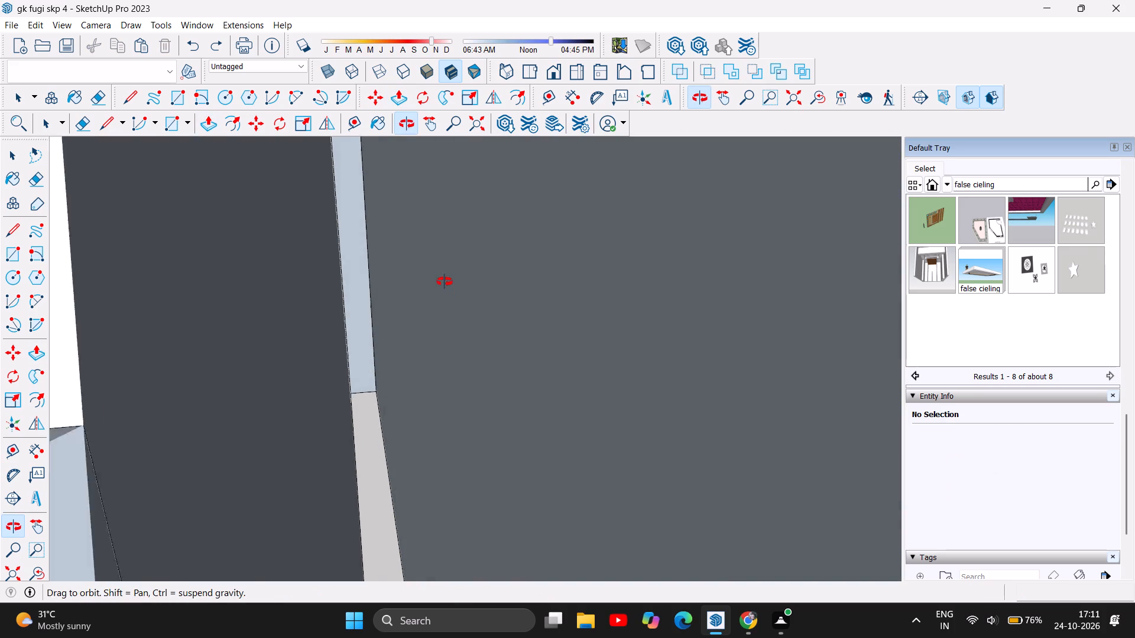
drag(445, 282, 433, 171)
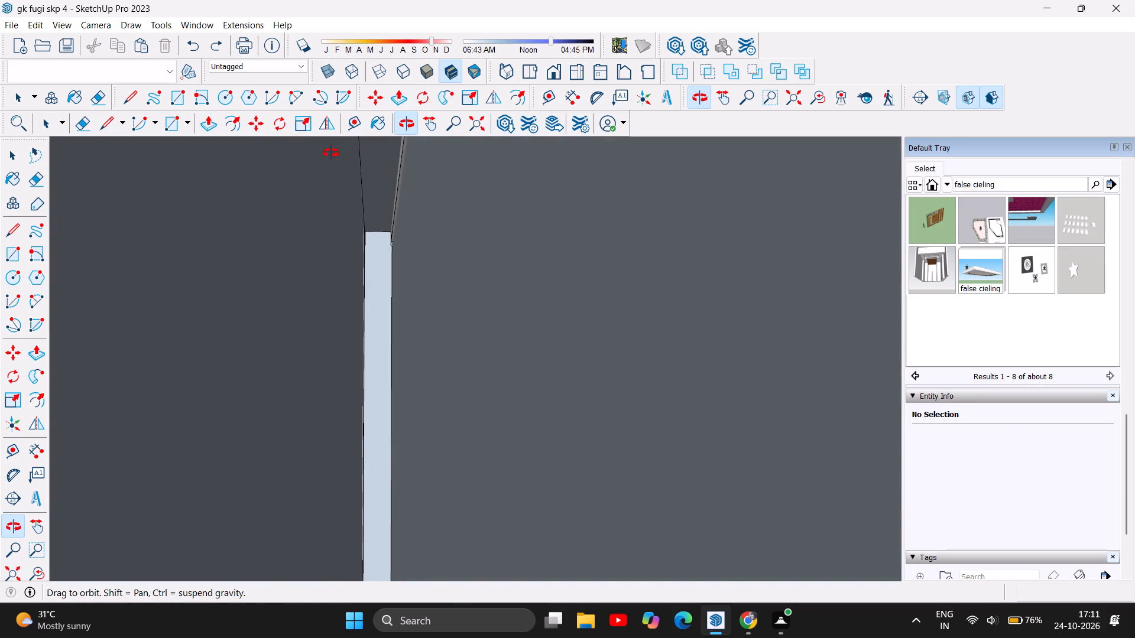
click(206, 127)
drag(385, 162, 380, 528)
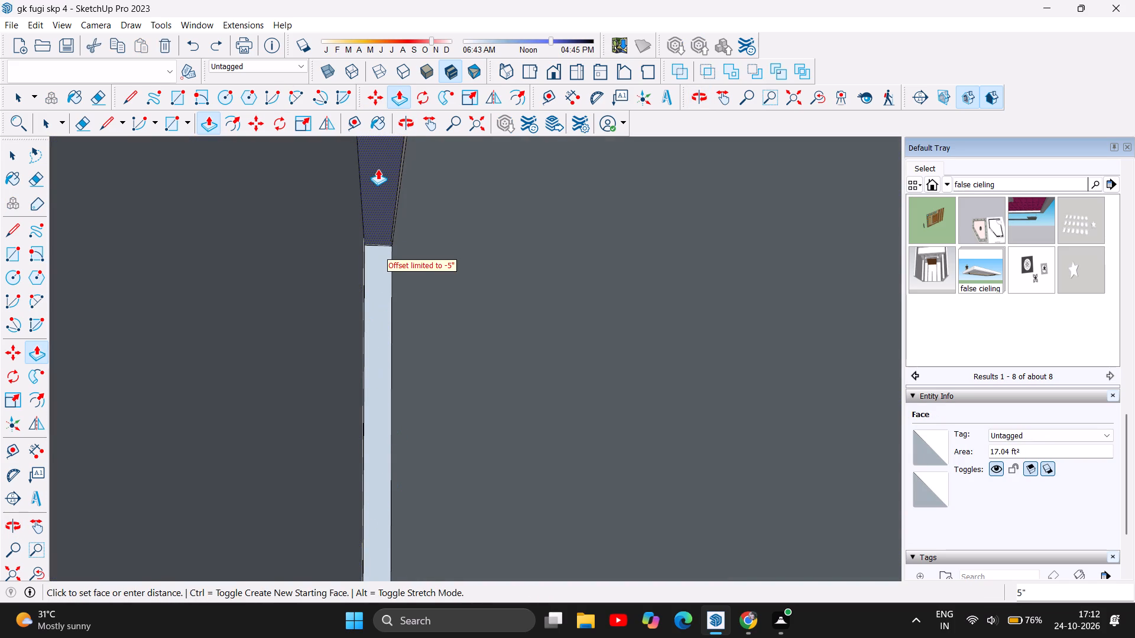
drag(379, 162, 360, 336)
drag(378, 212, 384, 259)
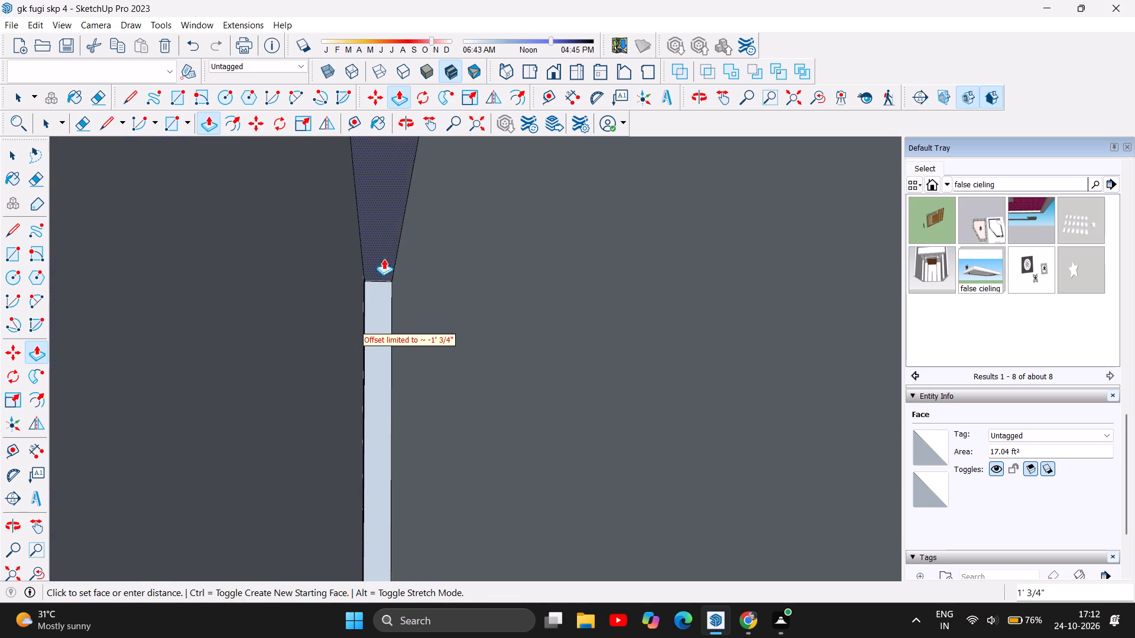
drag(384, 259, 388, 431)
drag(369, 174, 364, 278)
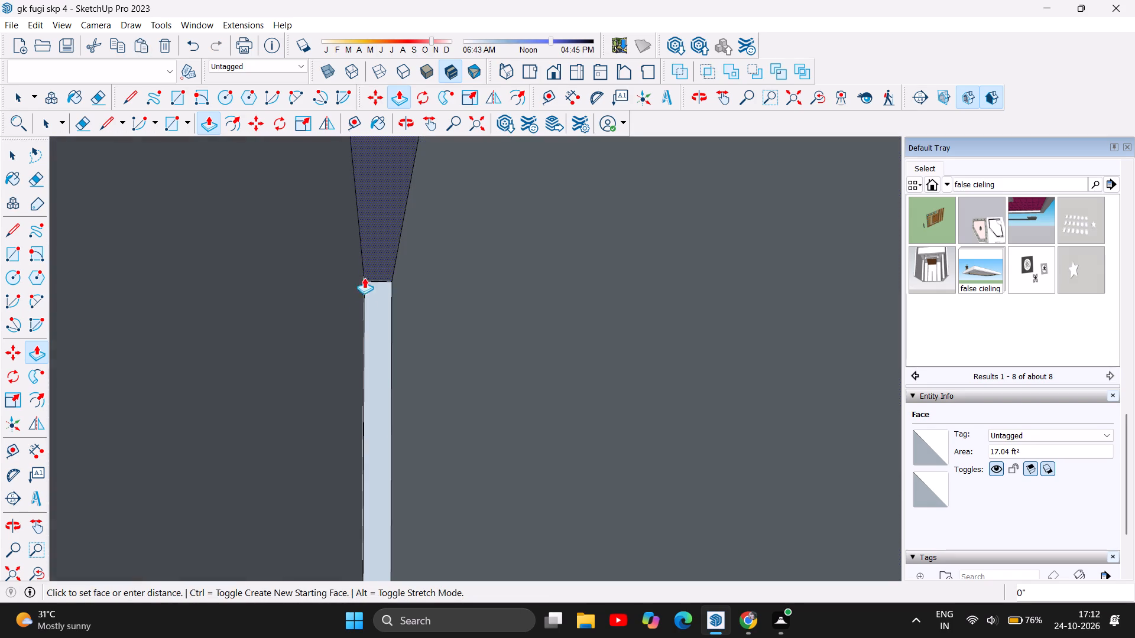
drag(364, 278, 363, 327)
drag(393, 200, 390, 334)
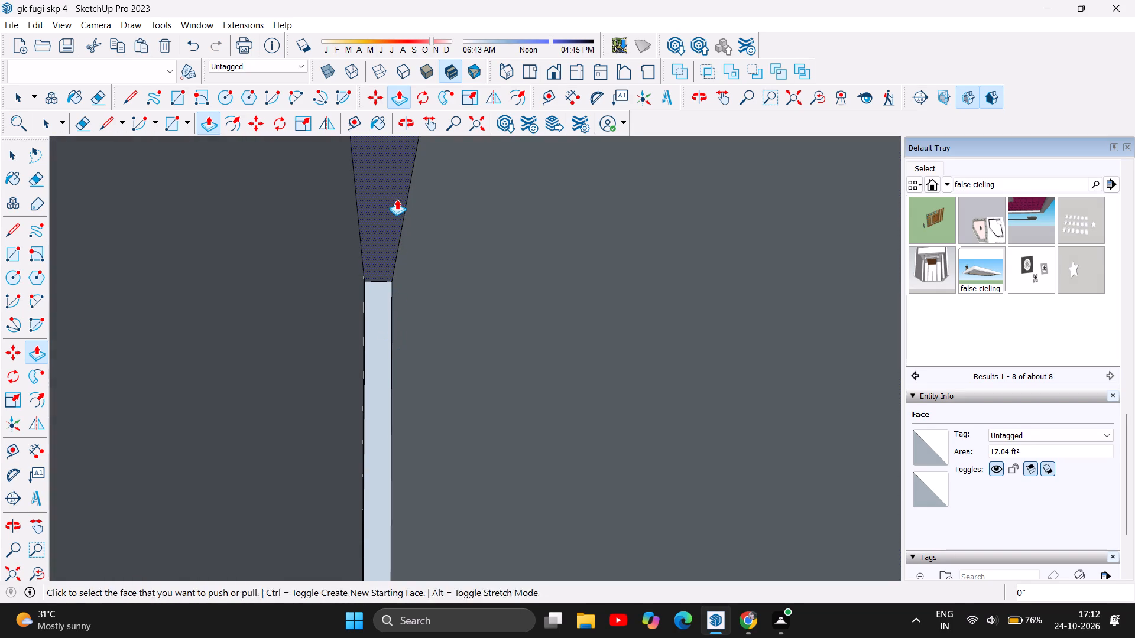
drag(397, 199, 383, 359)
Raise the recessed narrow face between the wall end's inner faces in several short Push/Pull stages, finishing with 3 1/8".
click(414, 122)
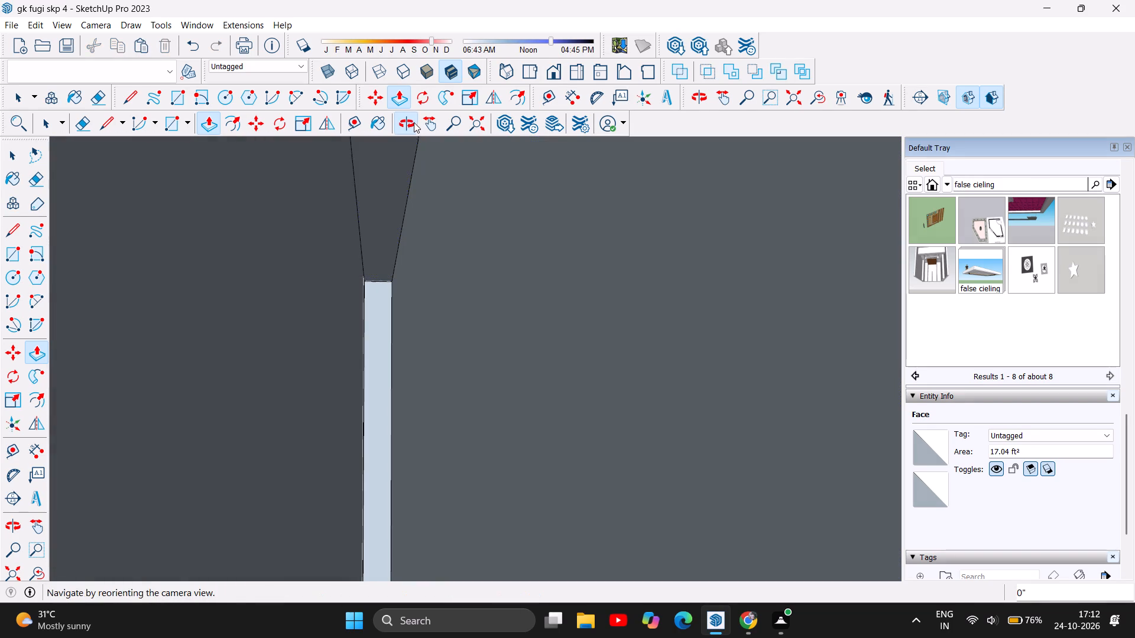
drag(421, 190, 413, 370)
scroll(418, 360, down, 2)
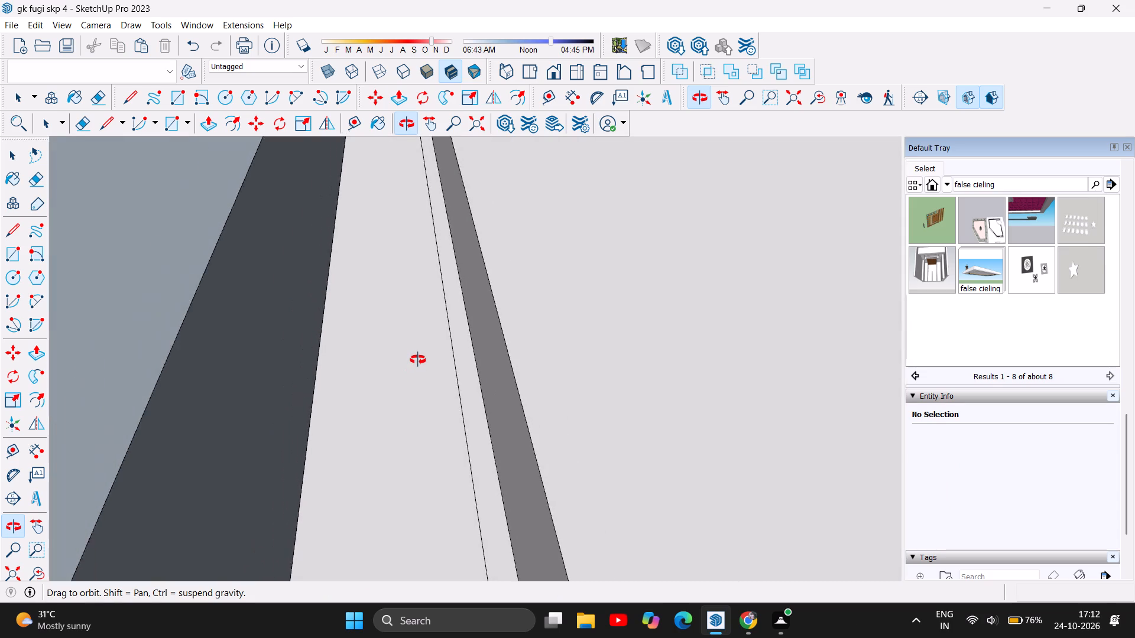
scroll(418, 360, down, 16)
drag(436, 410, 435, 410)
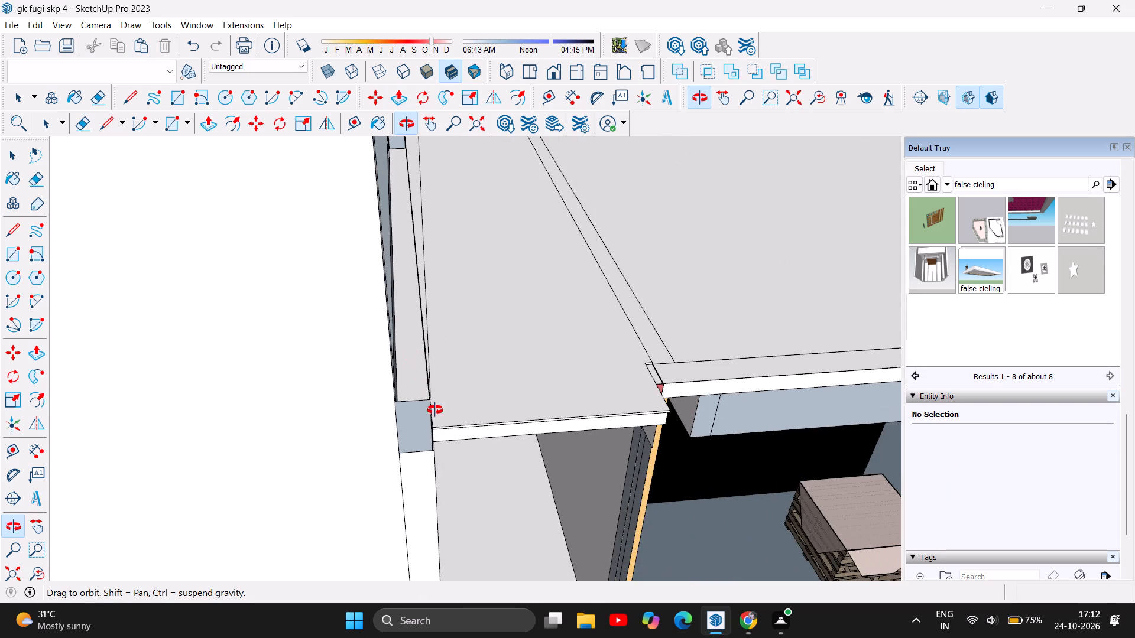
drag(435, 410, 270, 277)
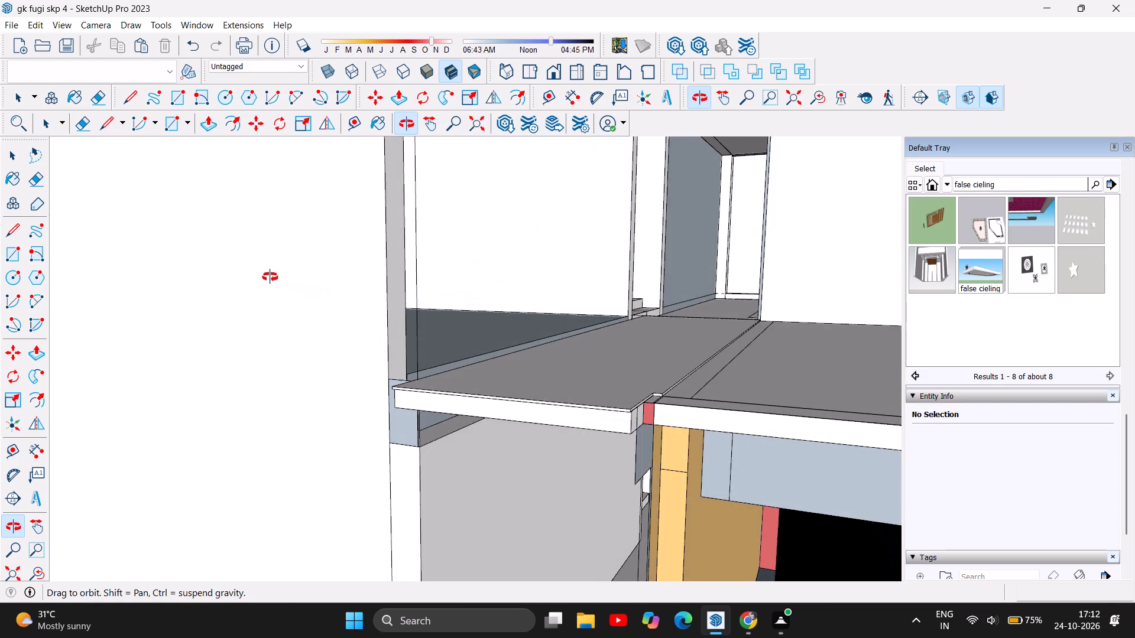
drag(270, 277, 441, 354)
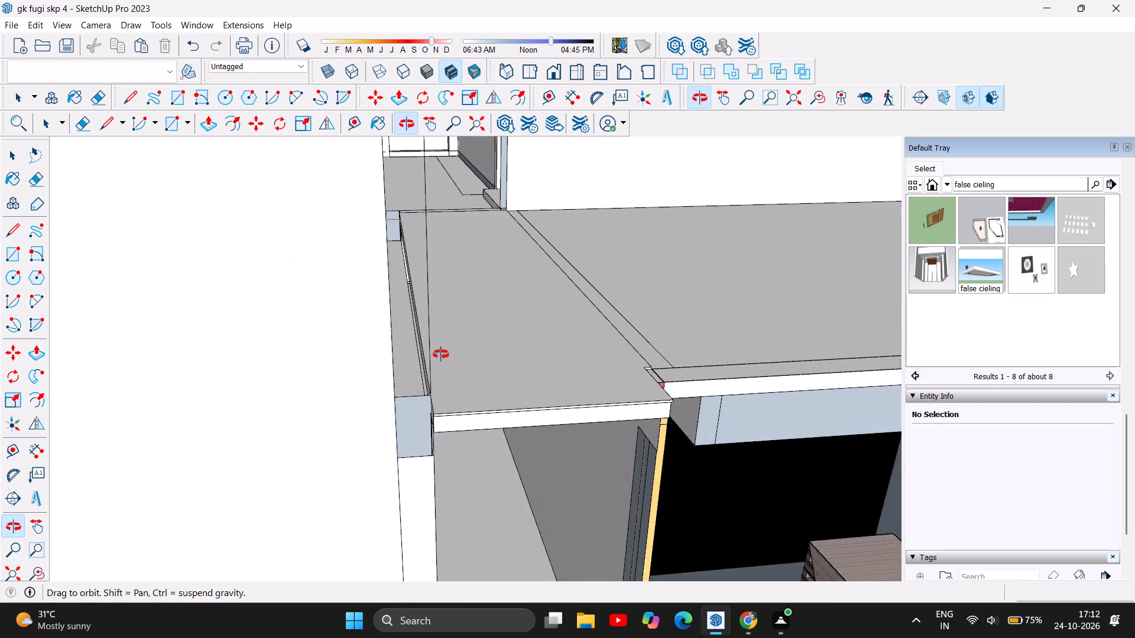
drag(441, 354, 417, 380)
scroll(413, 302, up, 5)
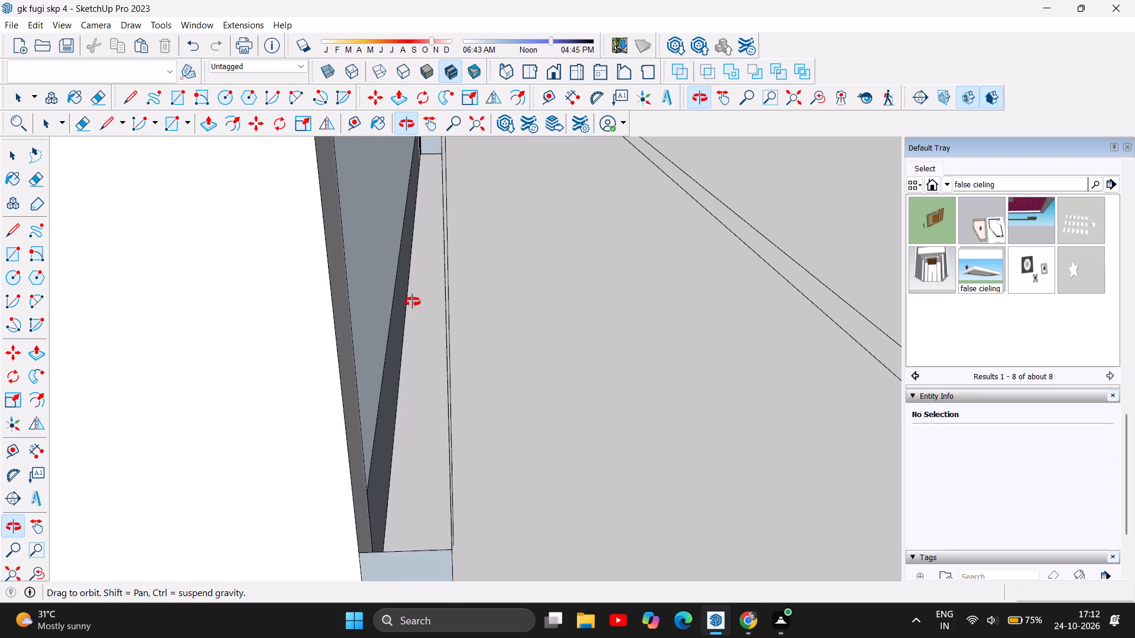
click(212, 127)
drag(421, 401, 426, 340)
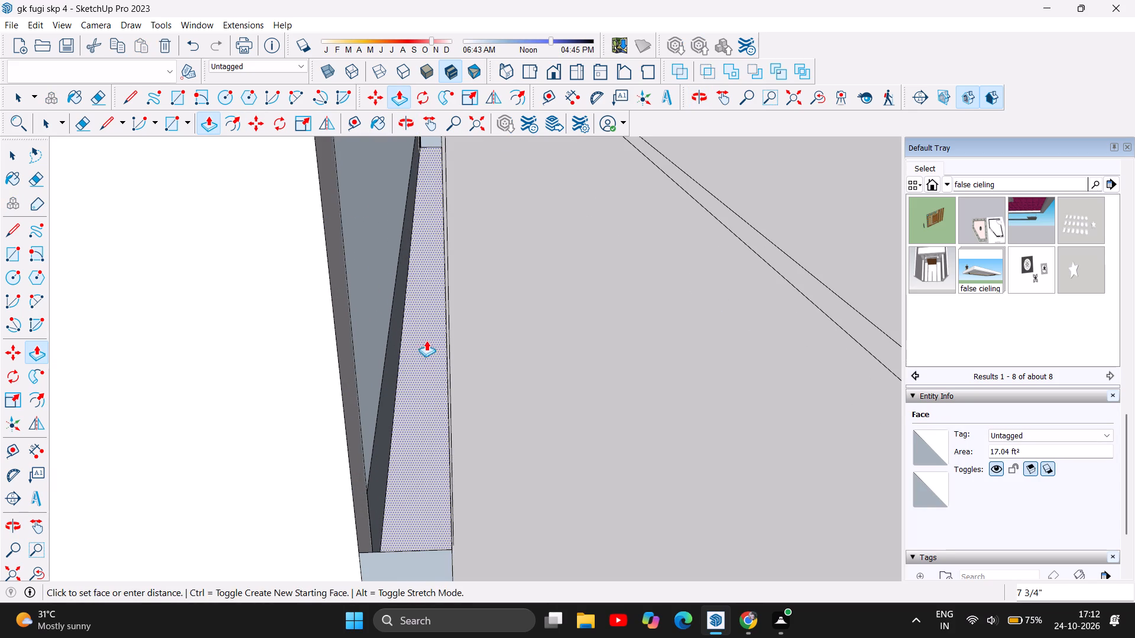
drag(426, 340, 403, 257)
drag(432, 422, 432, 395)
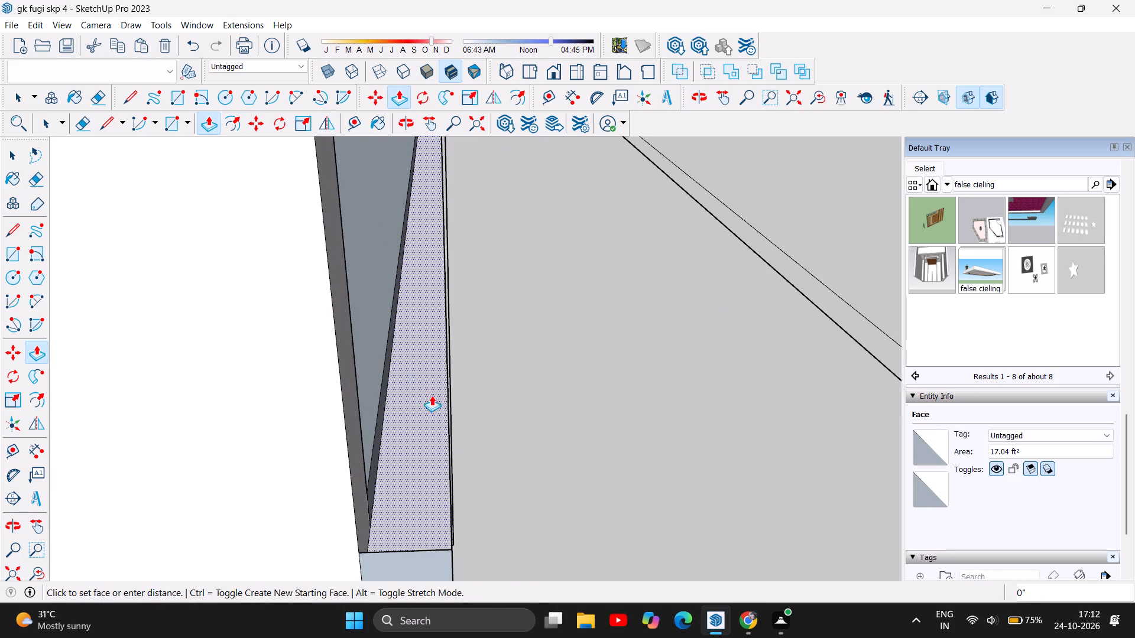
drag(432, 395, 427, 364)
drag(412, 448, 416, 399)
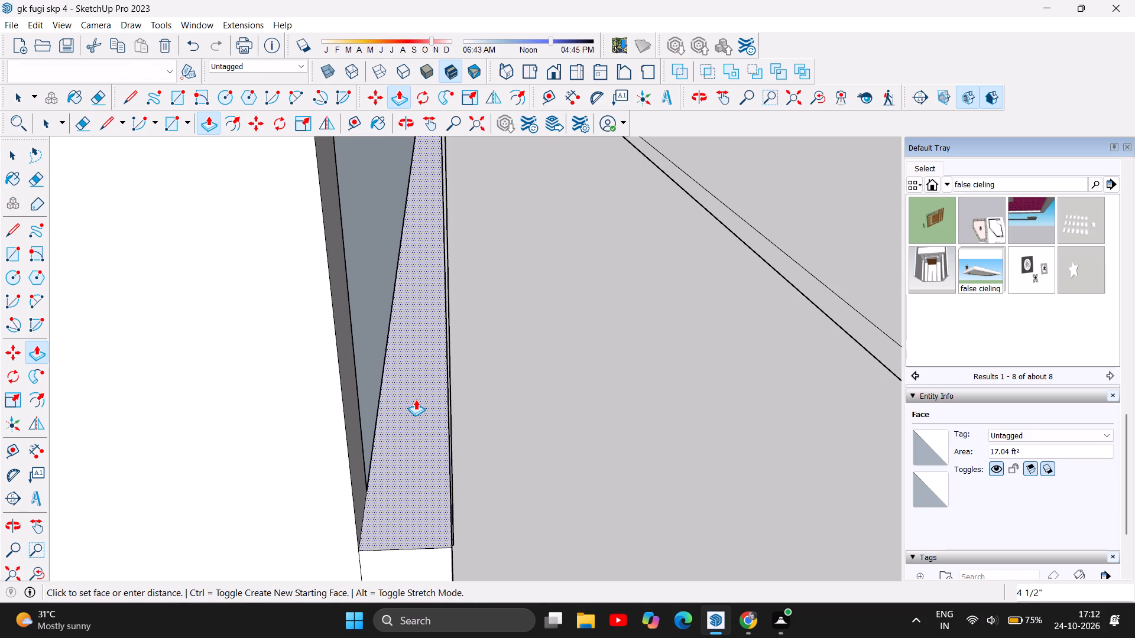
drag(416, 399, 416, 393)
click(416, 393)
drag(417, 416, 417, 439)
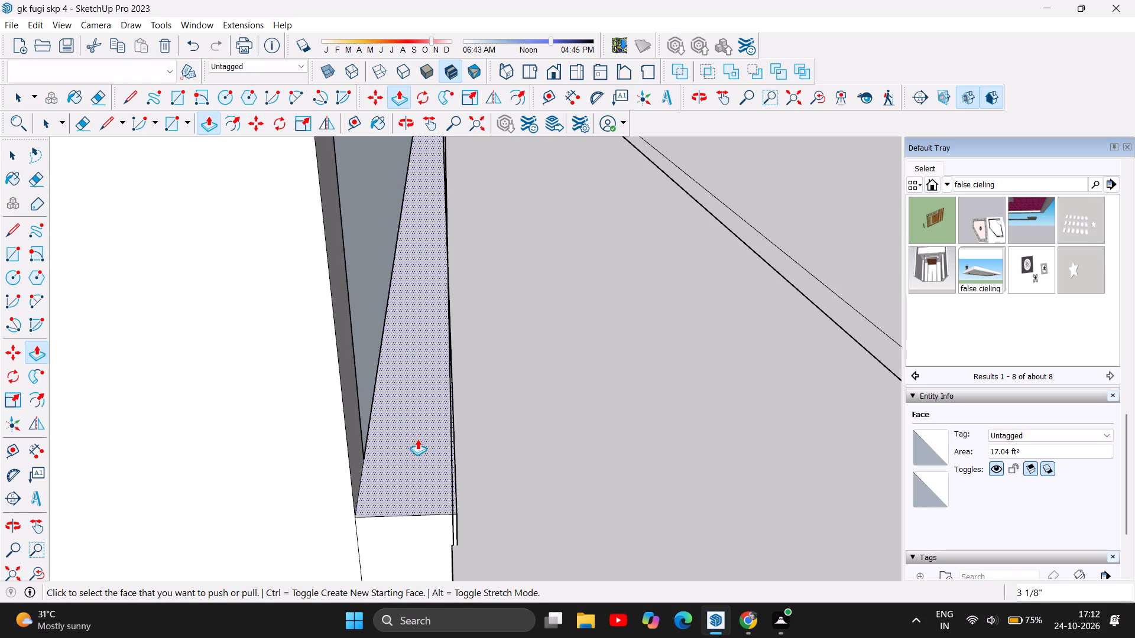
drag(417, 439, 419, 453)
Push/Pull the narrow face beside the passage slab by 4 5/16" and raise it about 4' 5 1/4" above the slab as a wall.
scroll(325, 314, down, 3)
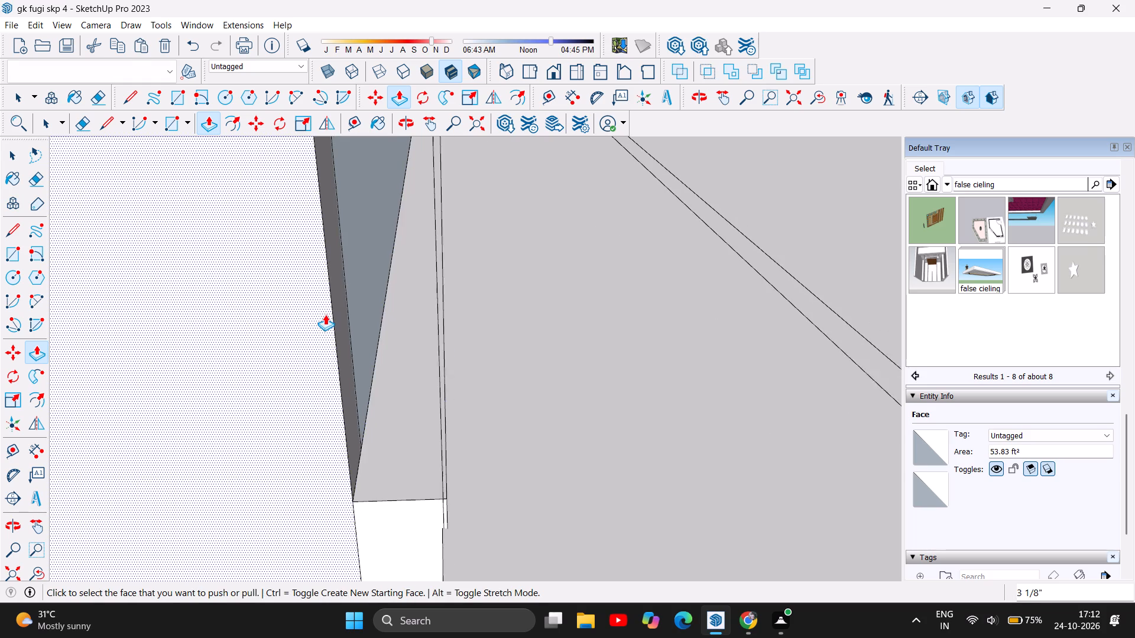
scroll(325, 314, down, 8)
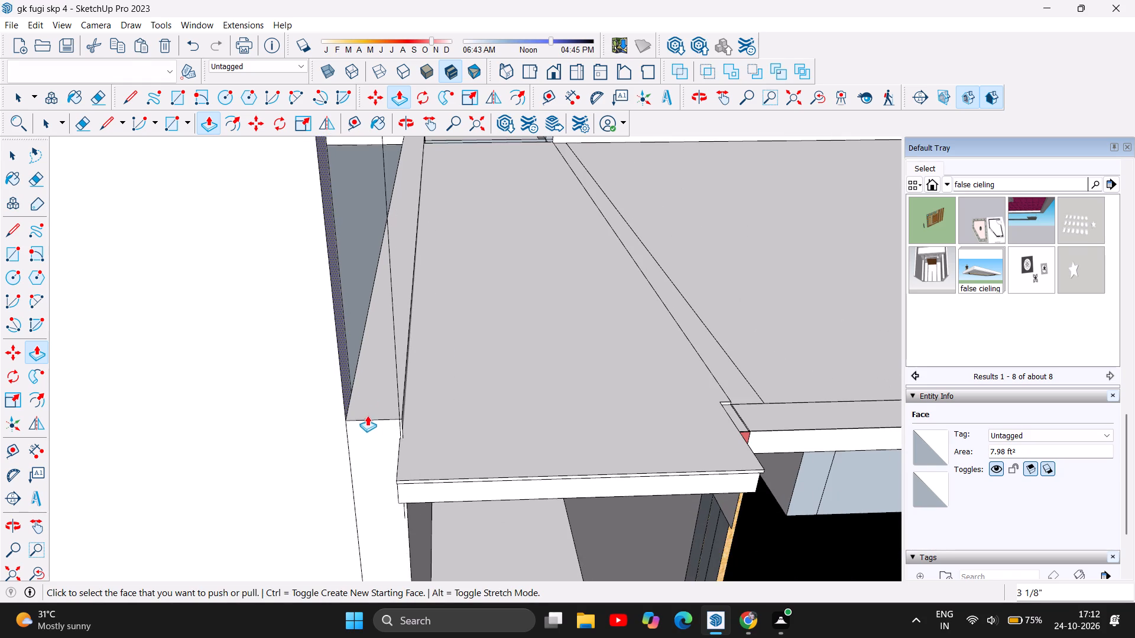
scroll(371, 409, up, 2)
drag(391, 396, 387, 421)
scroll(404, 396, down, 4)
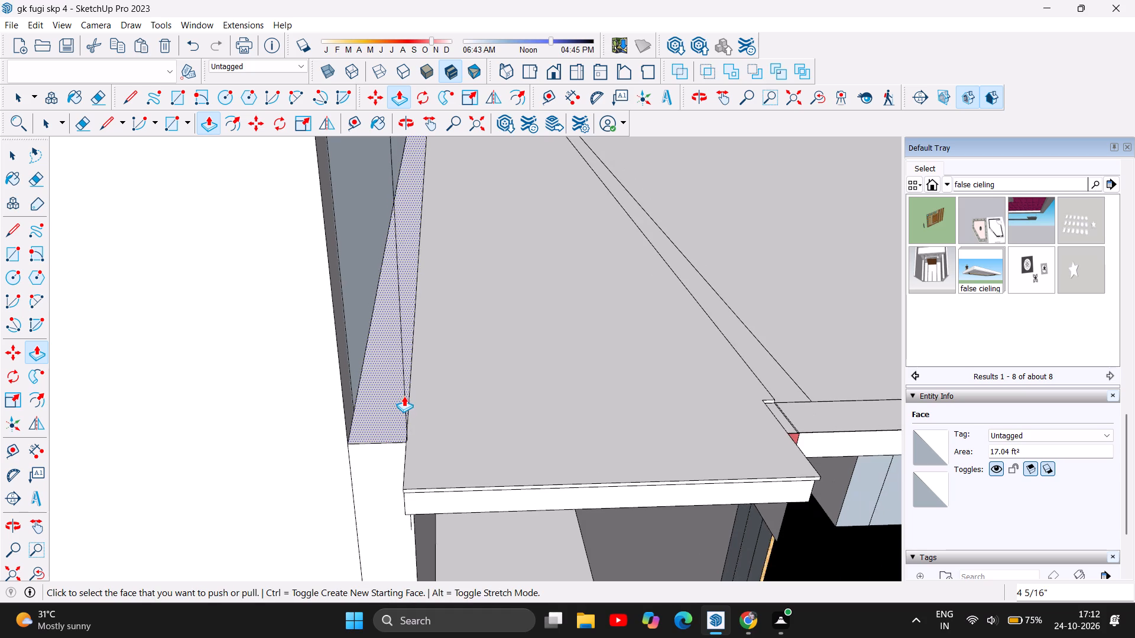
scroll(404, 396, down, 2)
scroll(256, 476, down, 12)
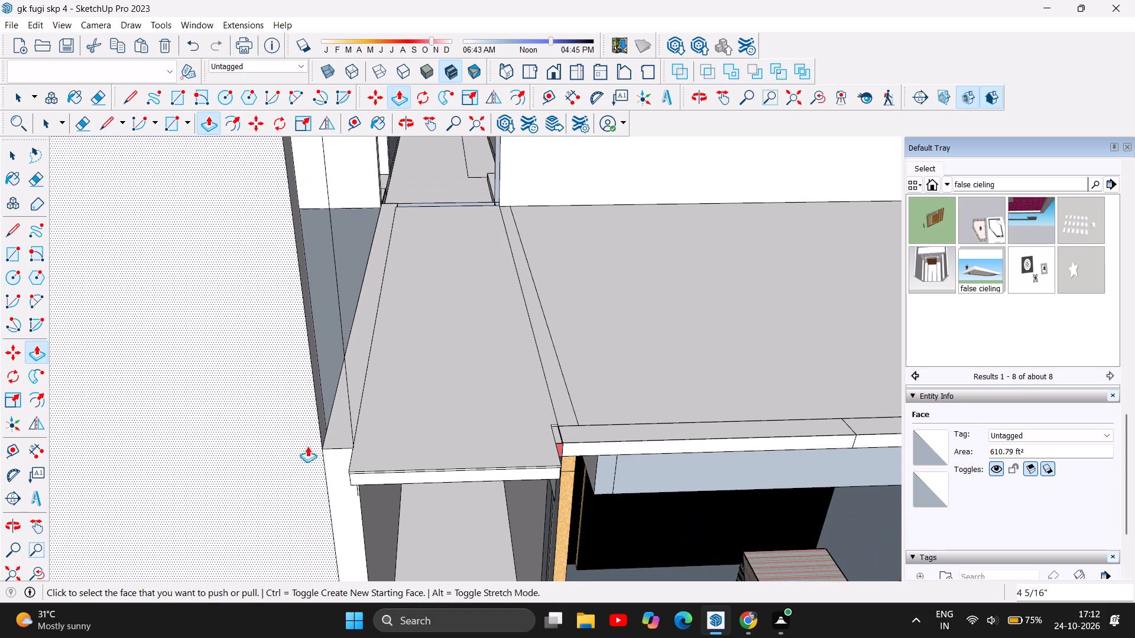
drag(365, 331, 345, 217)
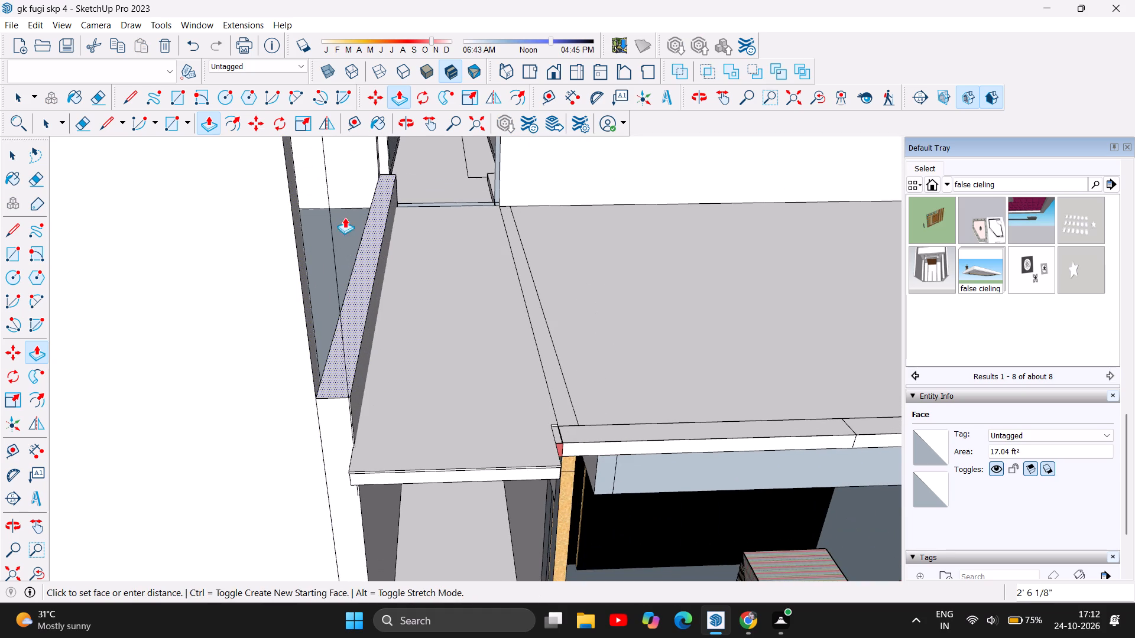
drag(345, 217, 339, 196)
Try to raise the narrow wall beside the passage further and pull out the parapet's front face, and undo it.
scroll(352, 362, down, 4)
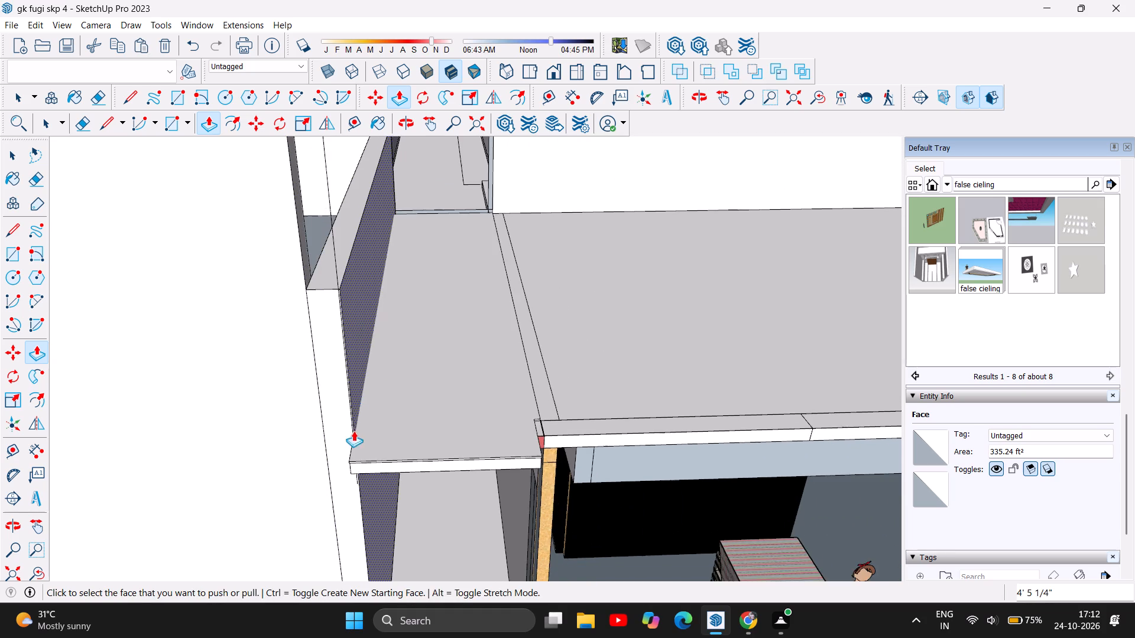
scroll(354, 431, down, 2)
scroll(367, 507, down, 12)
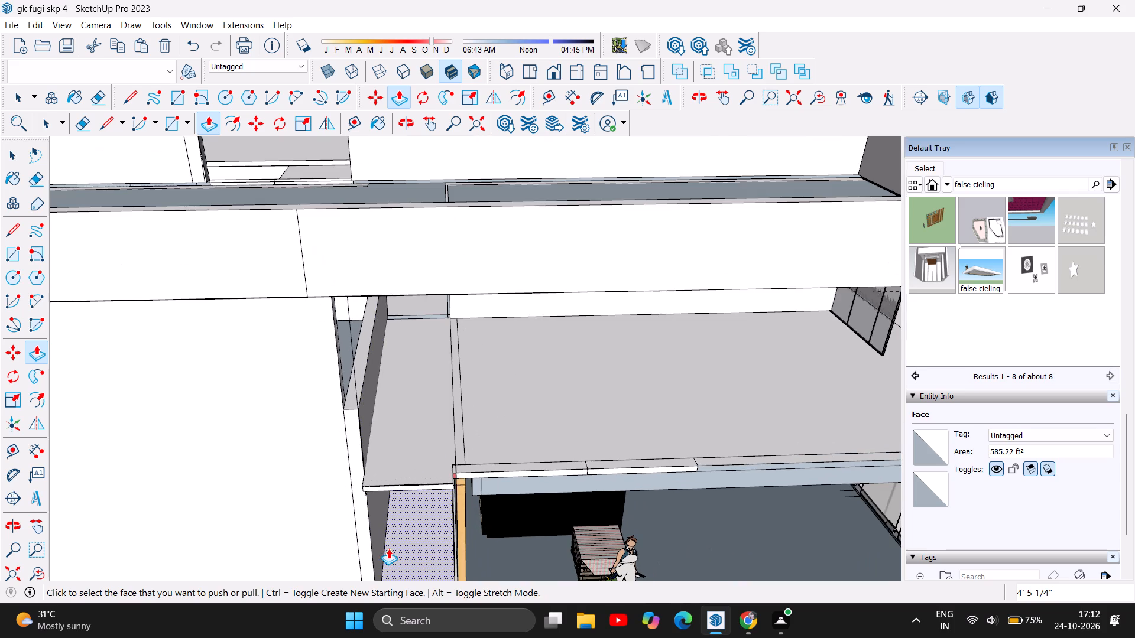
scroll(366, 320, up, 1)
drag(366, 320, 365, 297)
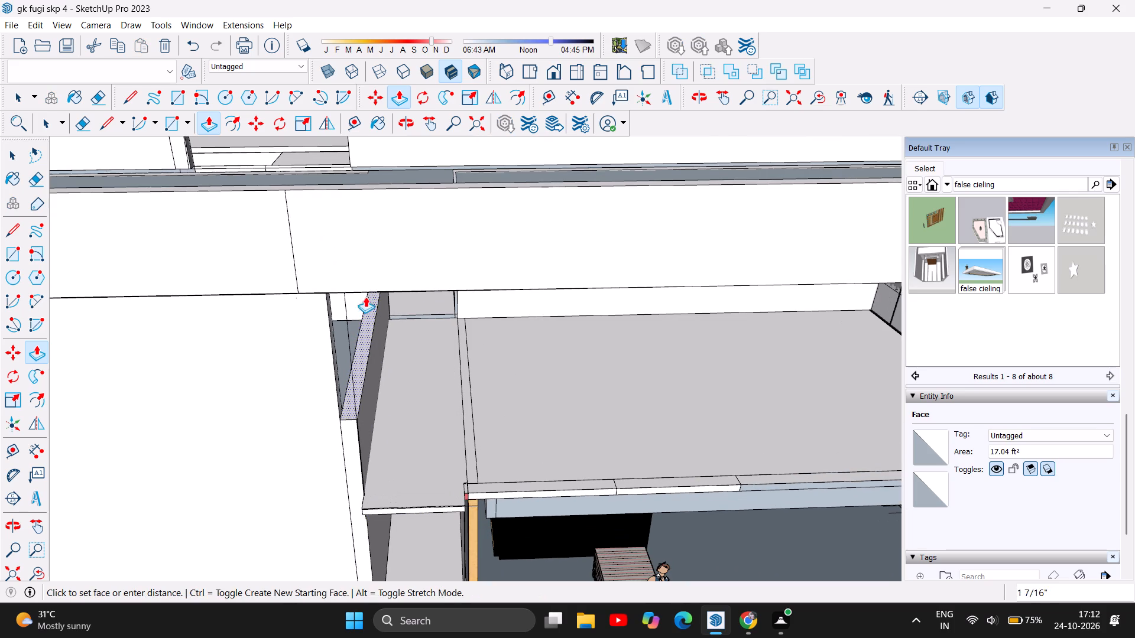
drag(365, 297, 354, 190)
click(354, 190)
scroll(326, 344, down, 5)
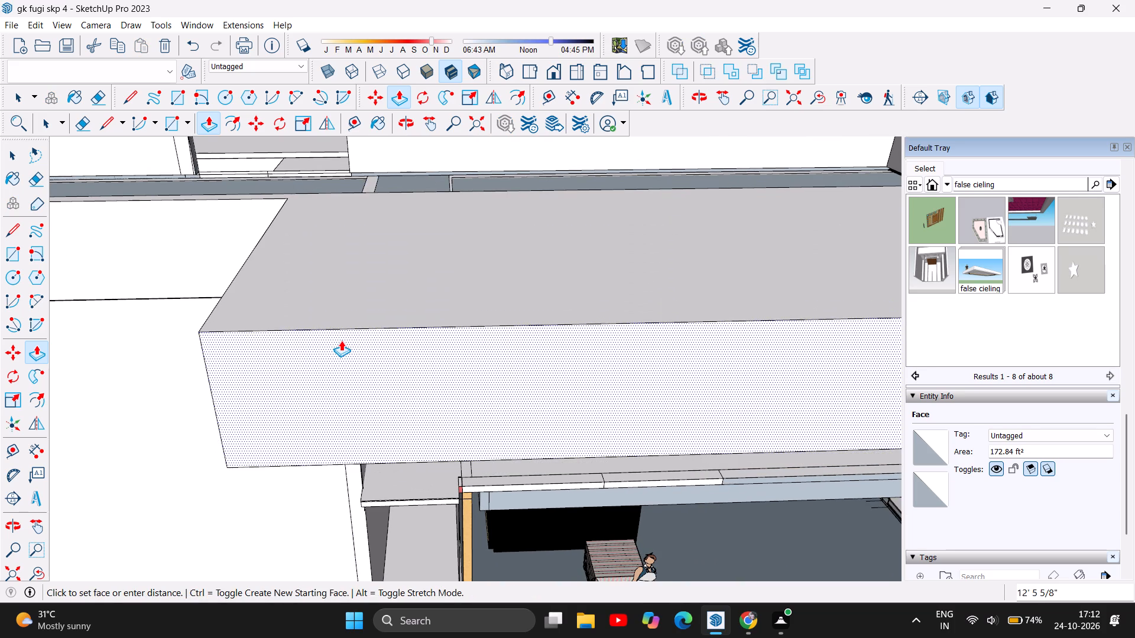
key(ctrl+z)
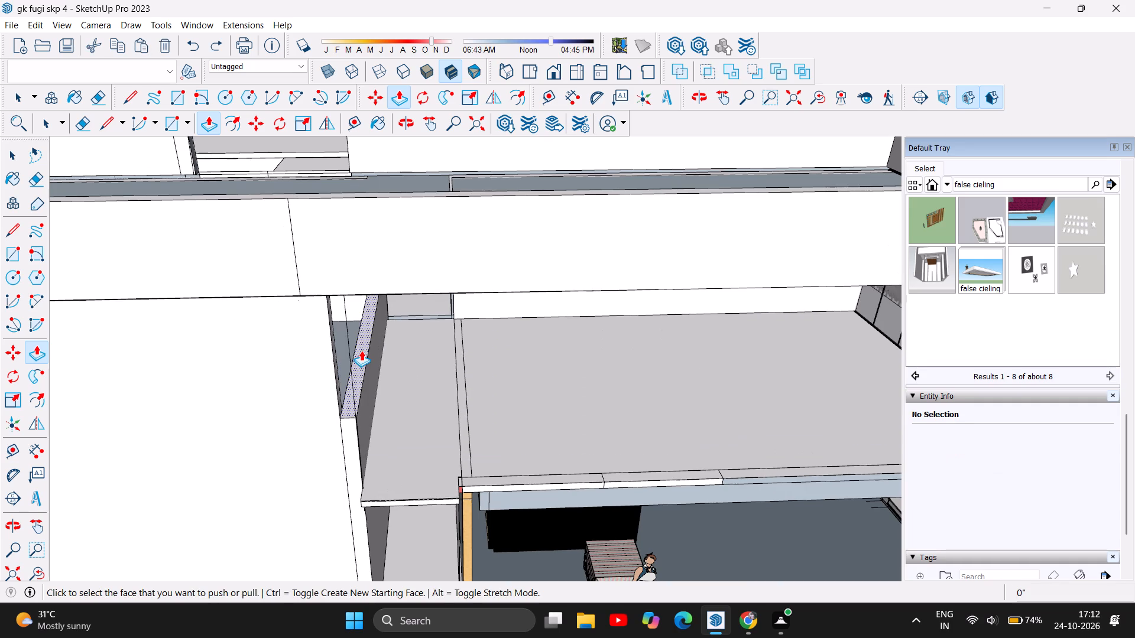
Raise the top of the narrow wall beside the passage to the roof in stages of 4' 7 9/16", 4 1/16" and 1' 11 3/16".
drag(361, 350, 353, 276)
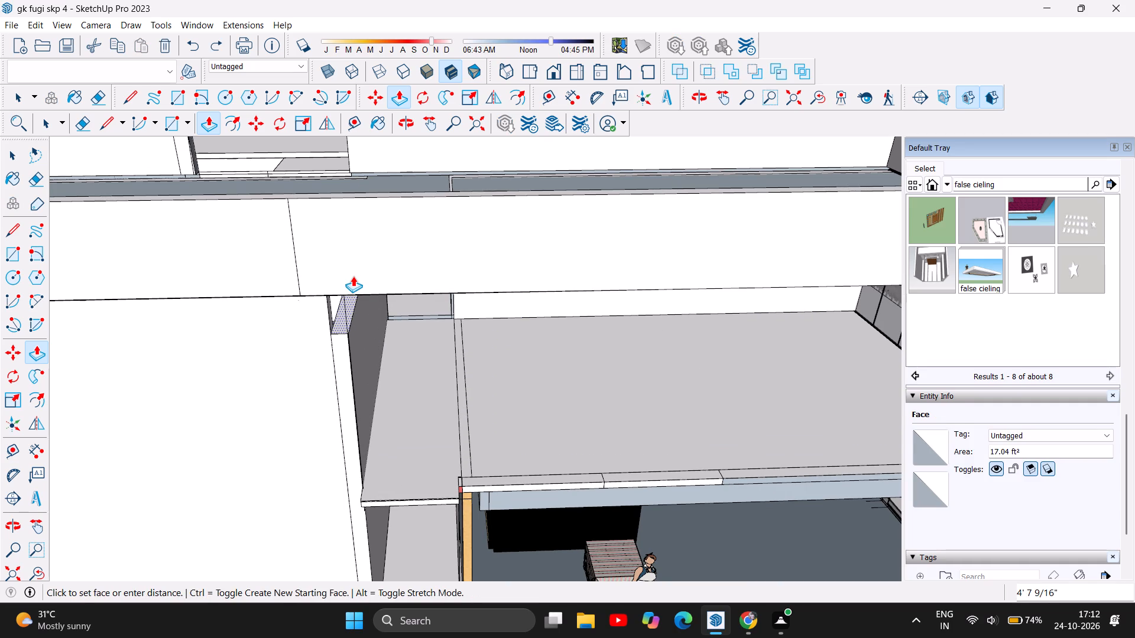
scroll(348, 311, up, 12)
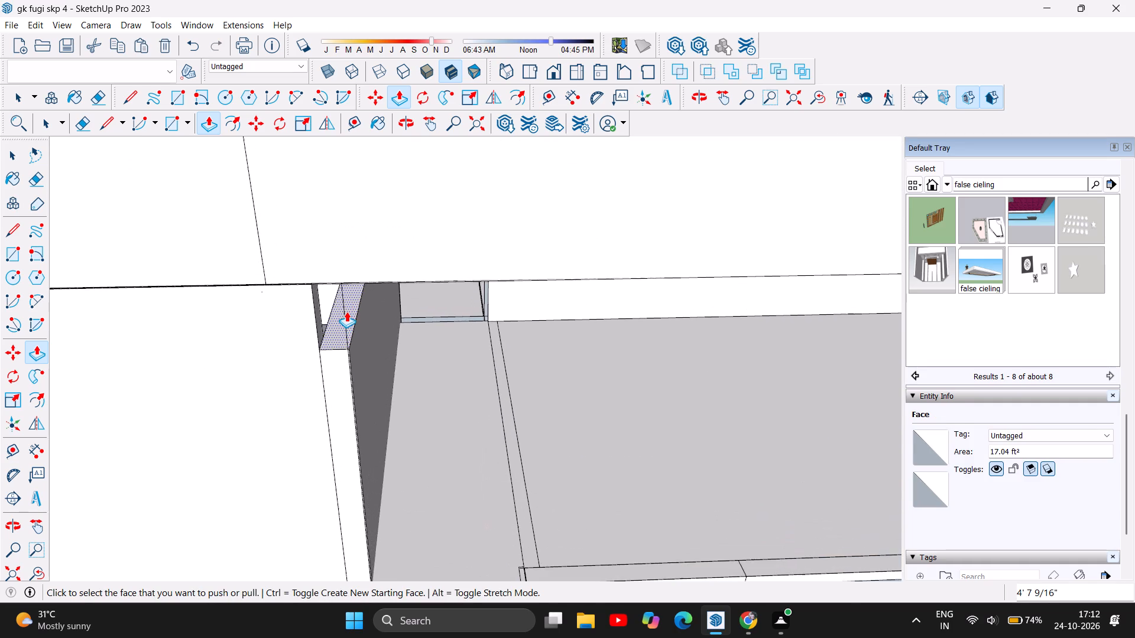
scroll(346, 311, up, 3)
drag(330, 337, 328, 315)
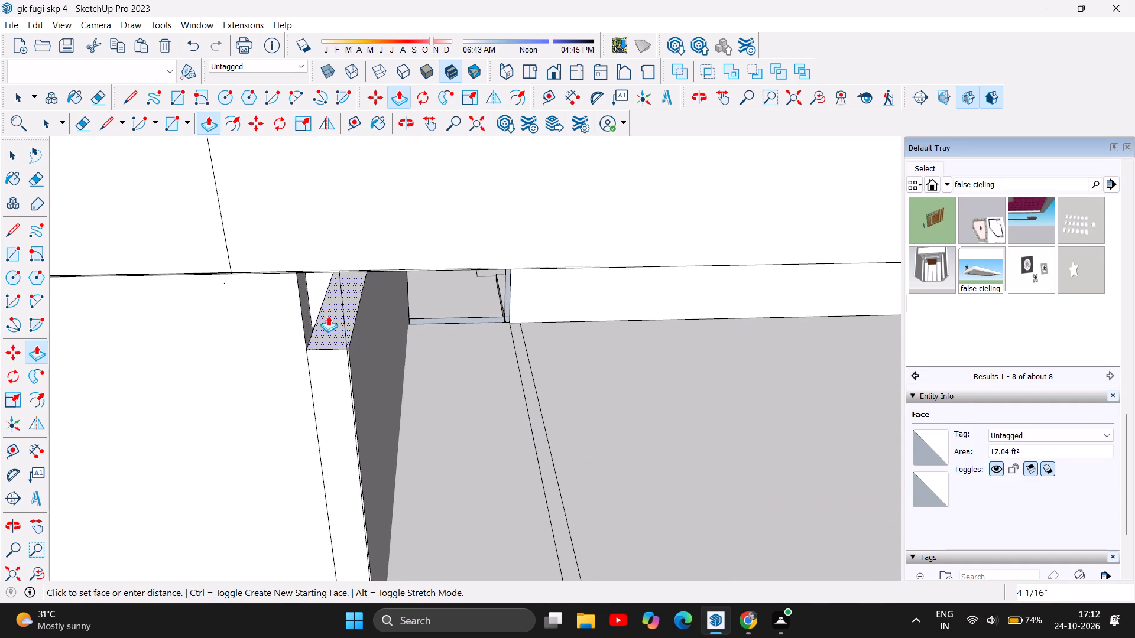
drag(328, 315, 320, 248)
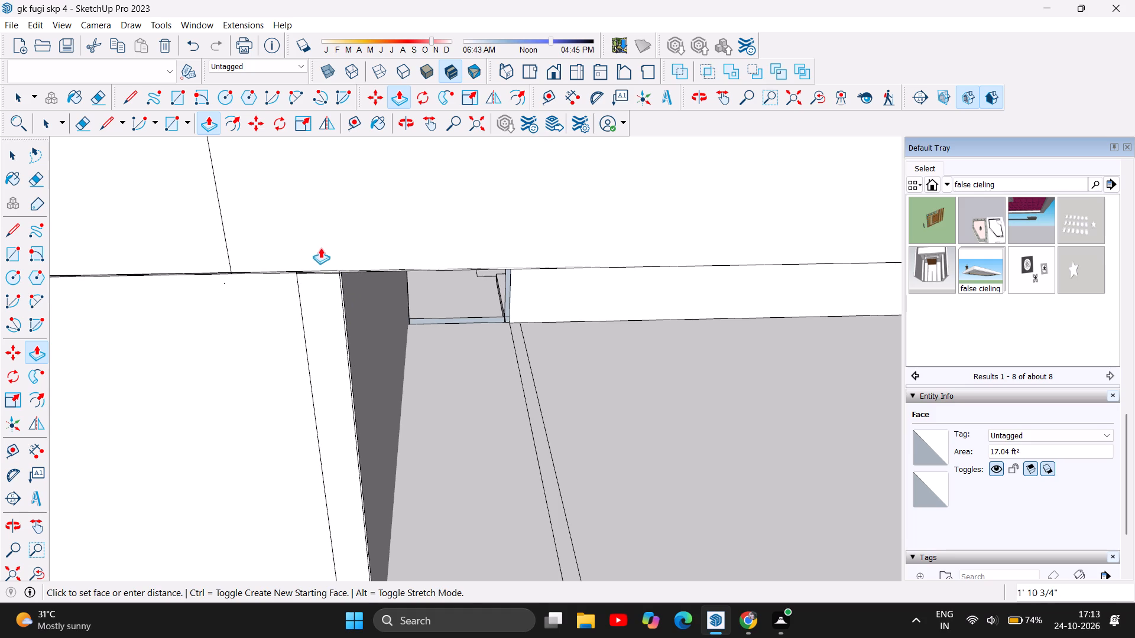
drag(320, 248, 320, 247)
Raise the narrow floor strip on the passage's opposite side into a wall up to the roof, by 6' 7 9/16" and 4' 4 3/16".
scroll(314, 343, down, 8)
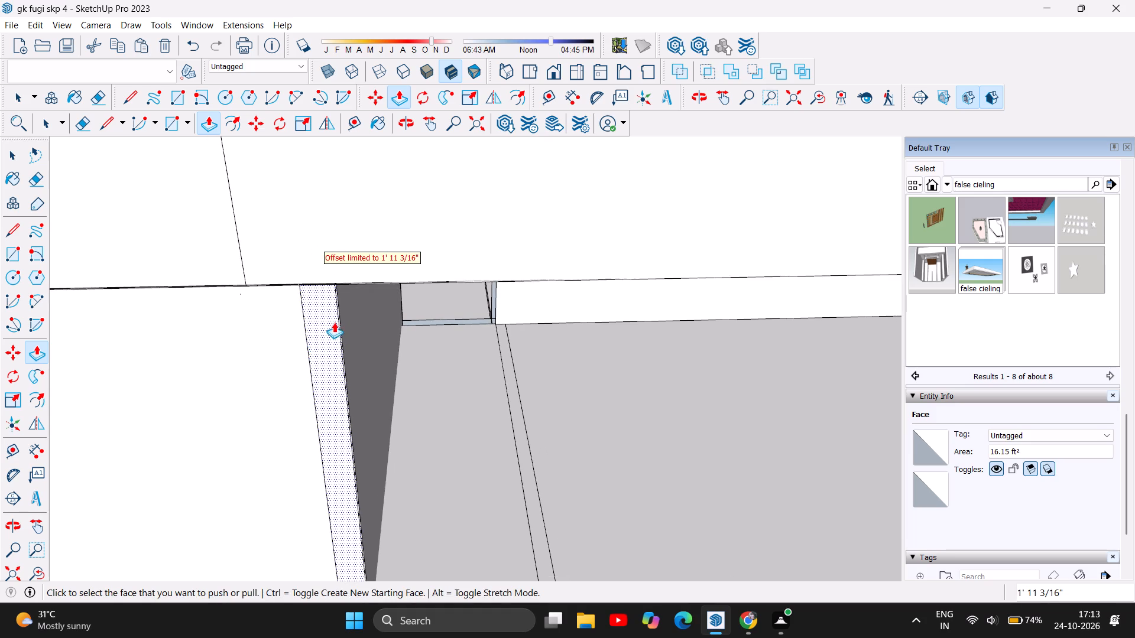
scroll(334, 322, down, 4)
scroll(389, 297, up, 1)
scroll(413, 289, down, 6)
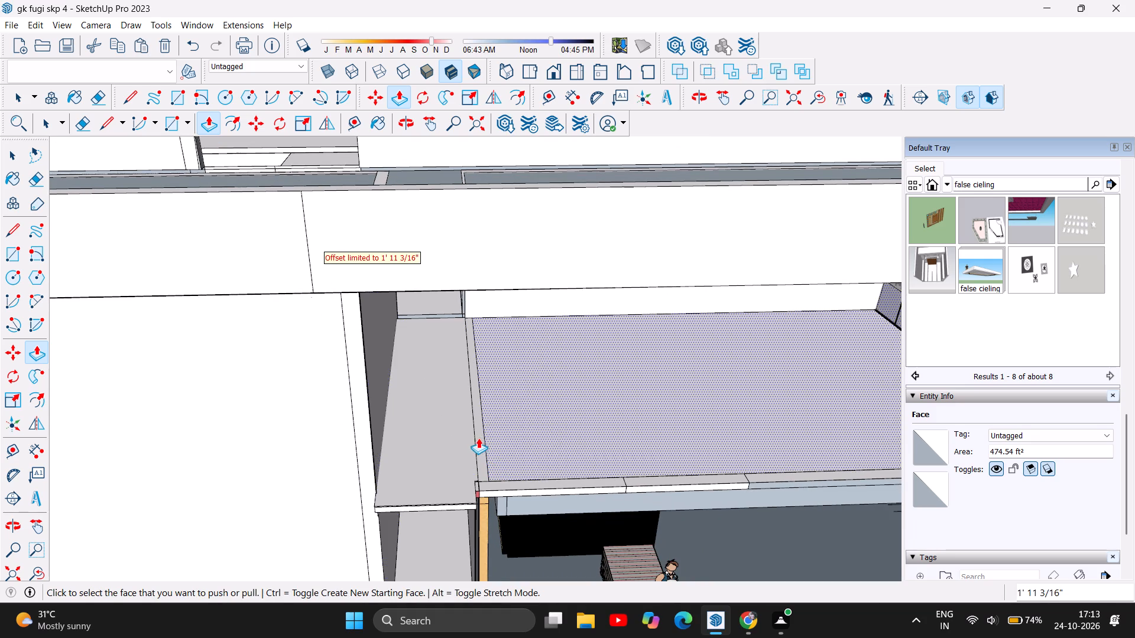
drag(480, 436, 479, 336)
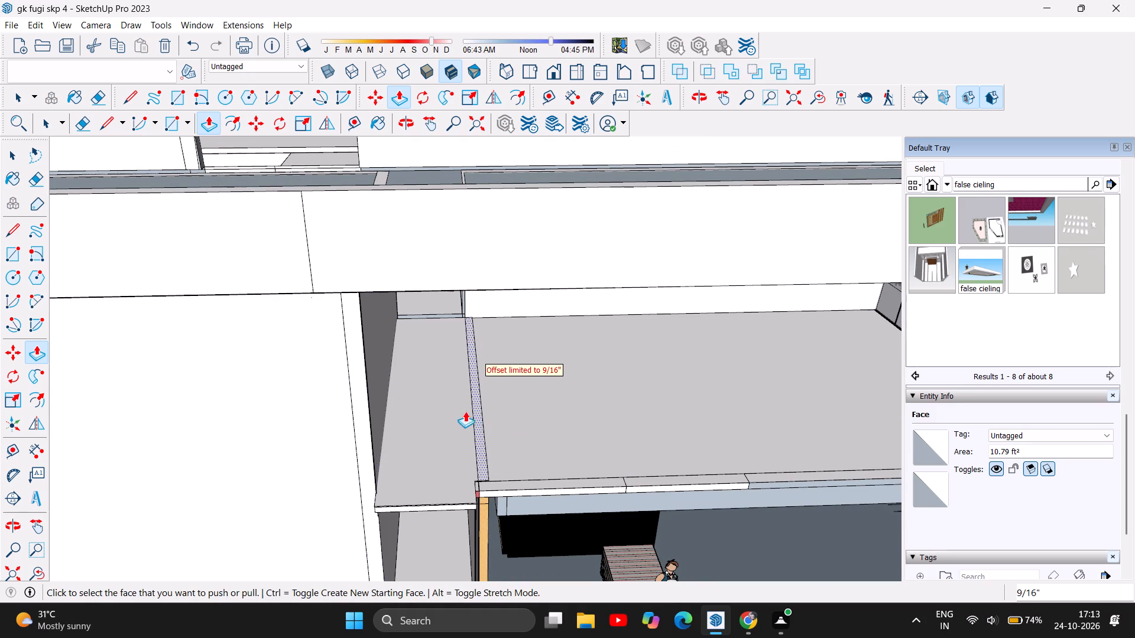
drag(483, 437, 485, 331)
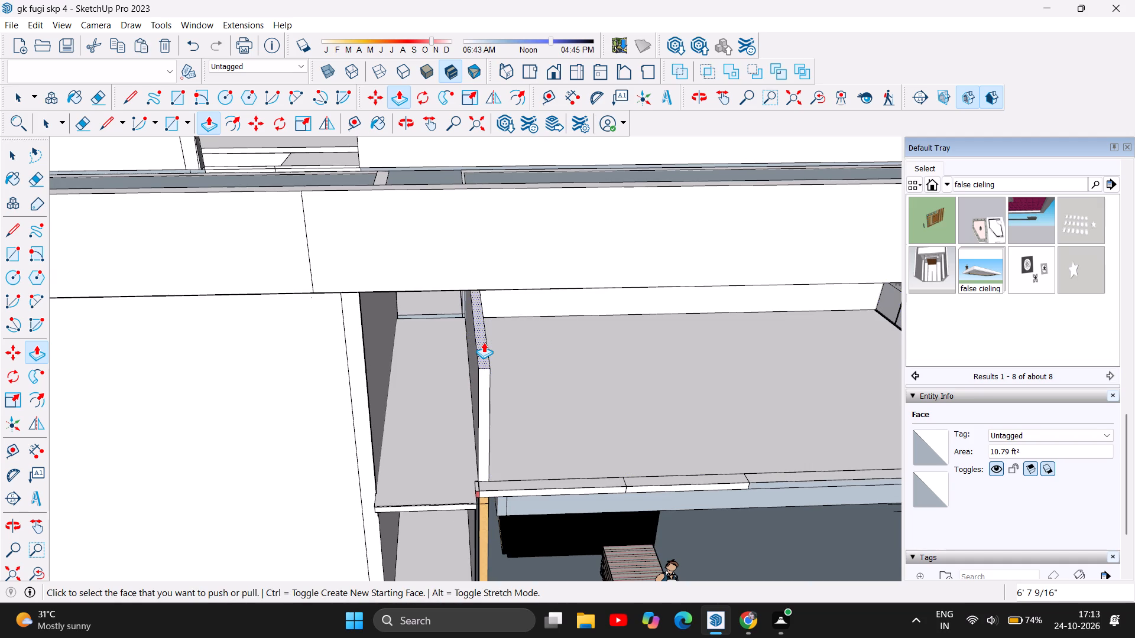
drag(484, 342, 489, 260)
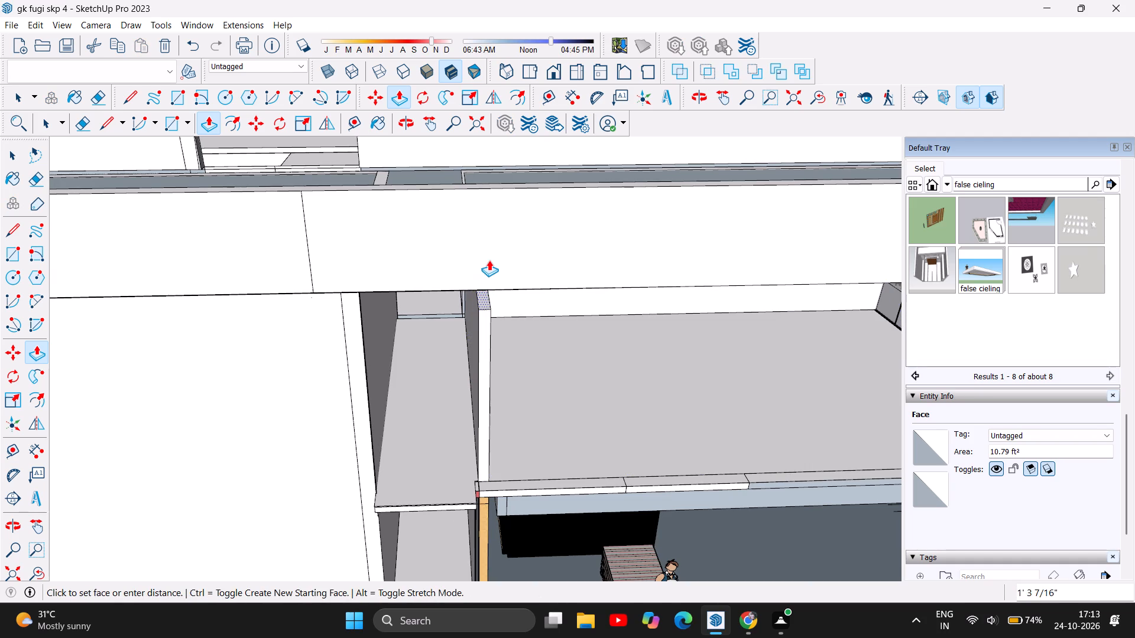
drag(489, 260, 485, 233)
Examine the whole building from the front, the glazed side and the open staircase side.
scroll(386, 444, down, 8)
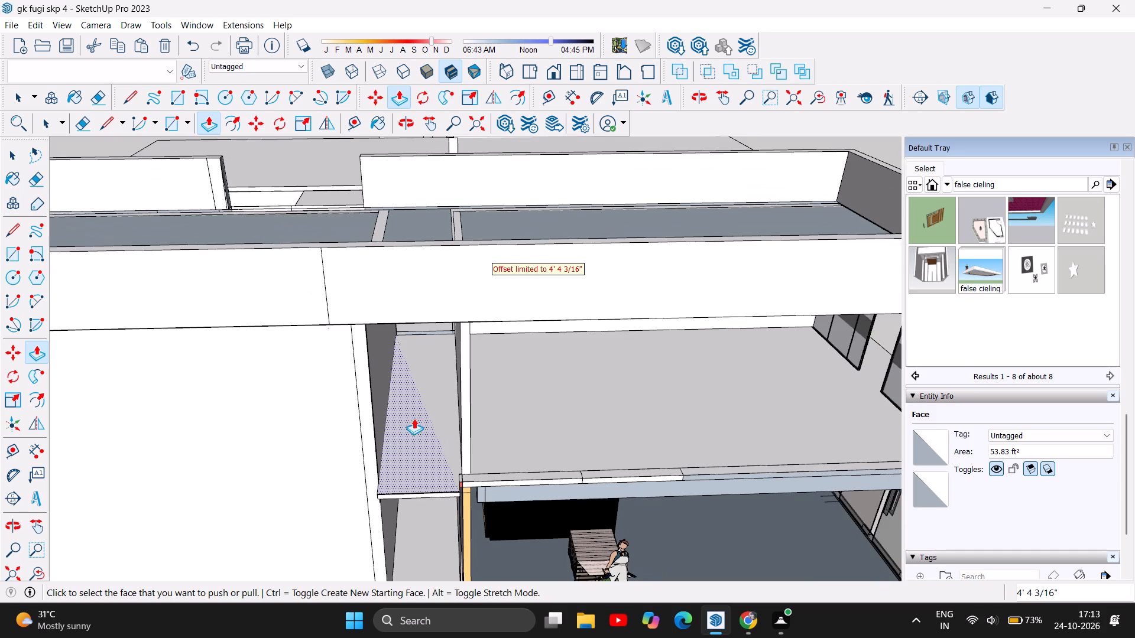
scroll(414, 418, down, 2)
scroll(486, 367, down, 6)
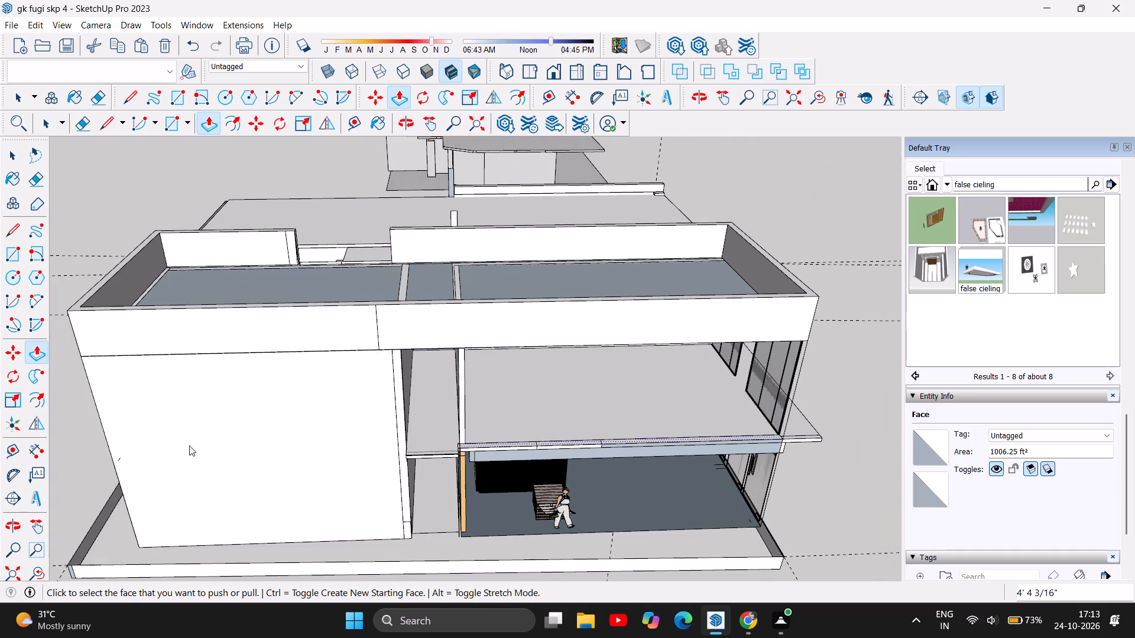
scroll(245, 321, down, 5)
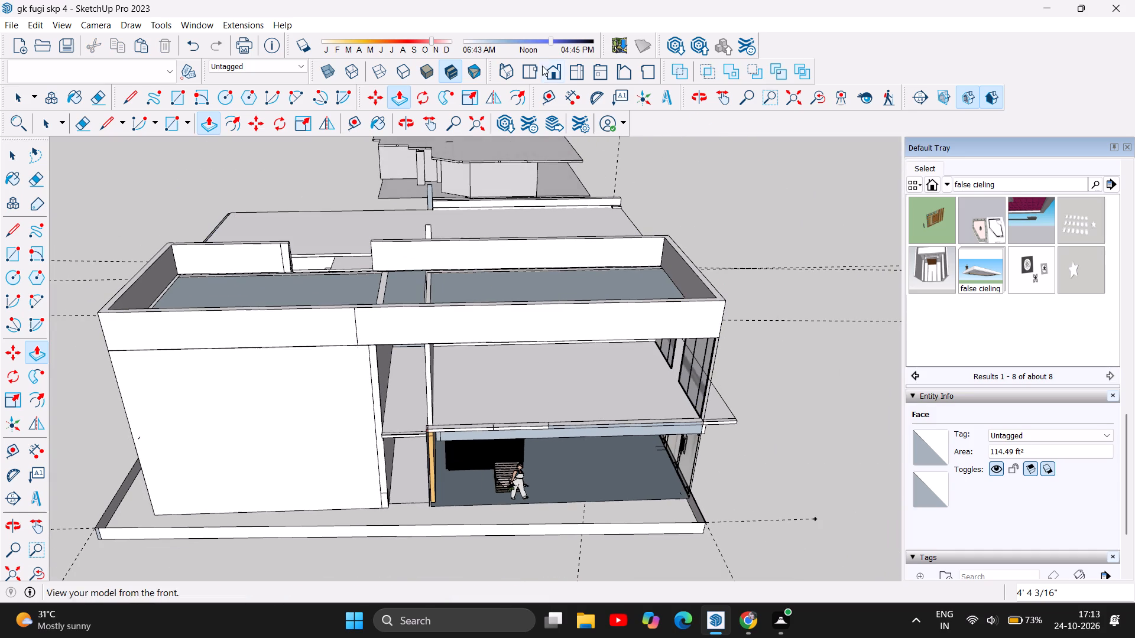
click(405, 122)
drag(554, 382, 528, 338)
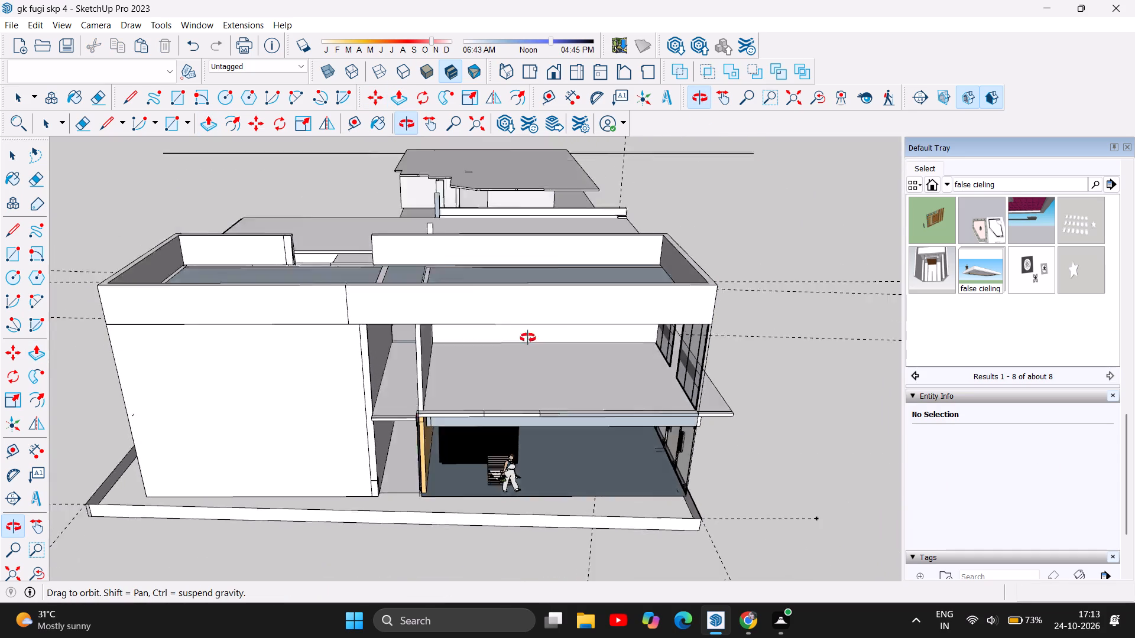
drag(528, 338, 297, 292)
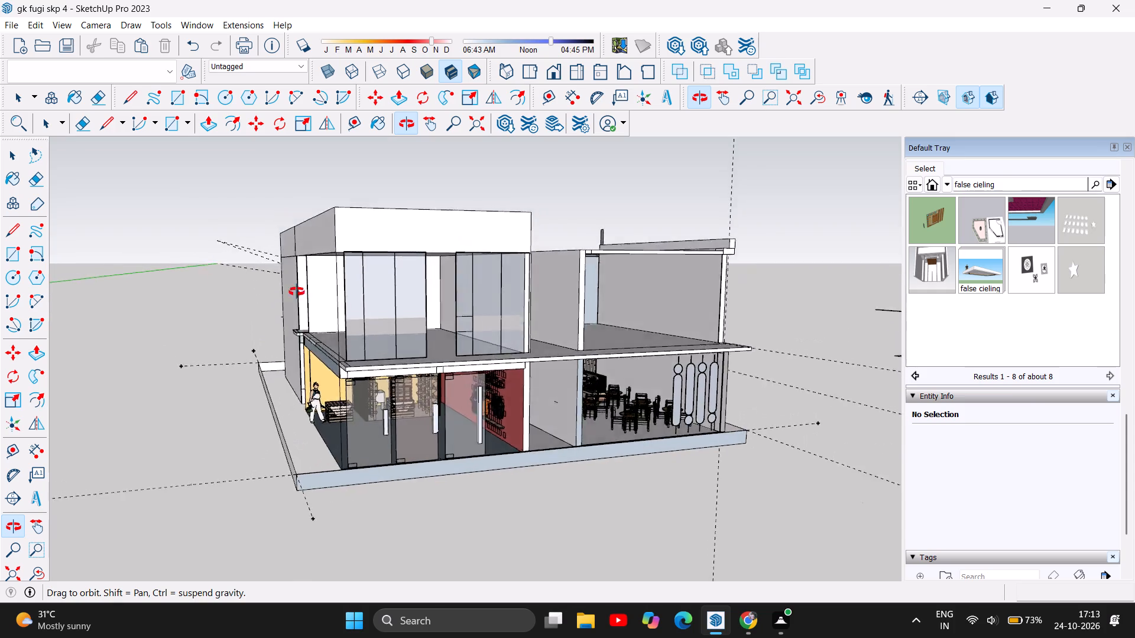
drag(297, 292, 693, 295)
drag(306, 375, 609, 367)
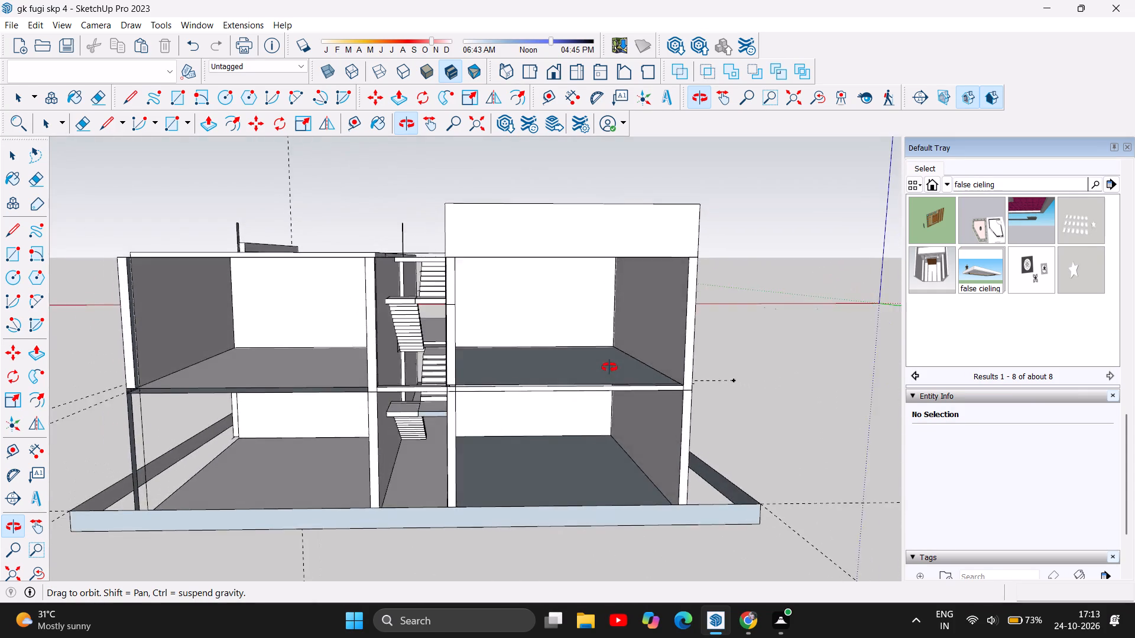
Delete the upper-floor face that closes the passage opening in the building's long side wall.
drag(609, 367, 680, 376)
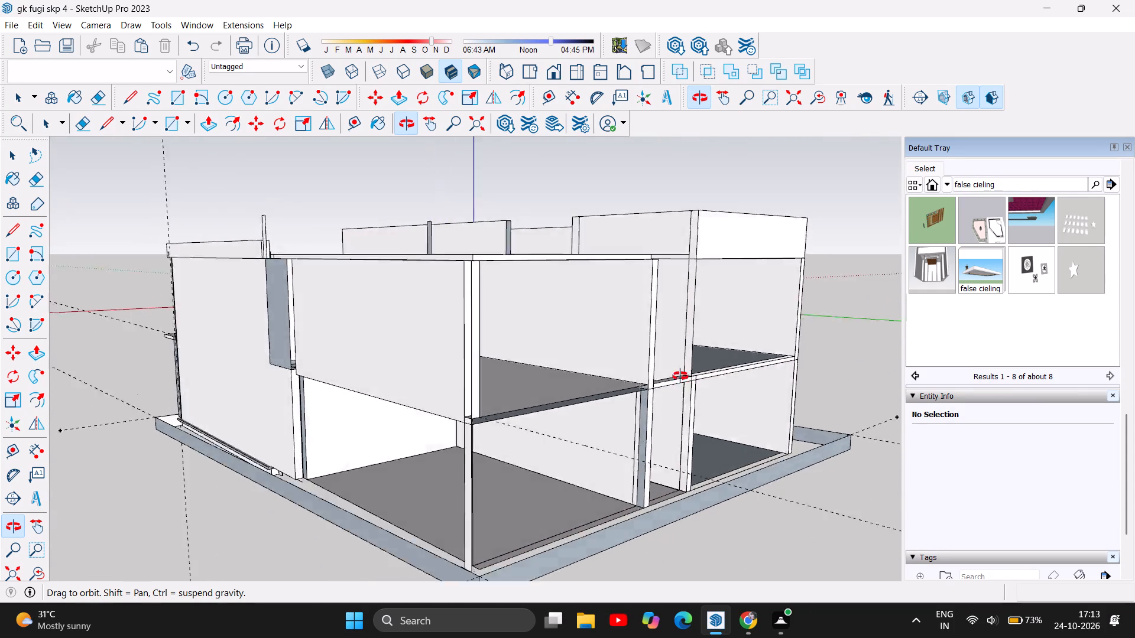
drag(680, 376, 160, 402)
drag(461, 406, 128, 352)
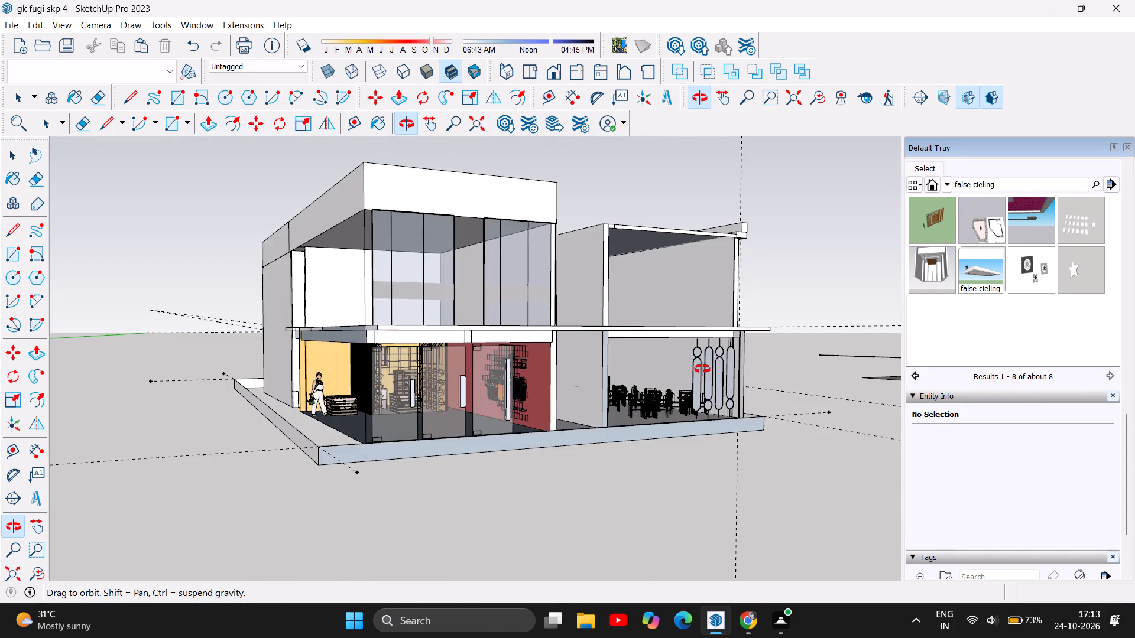
drag(702, 369, 344, 498)
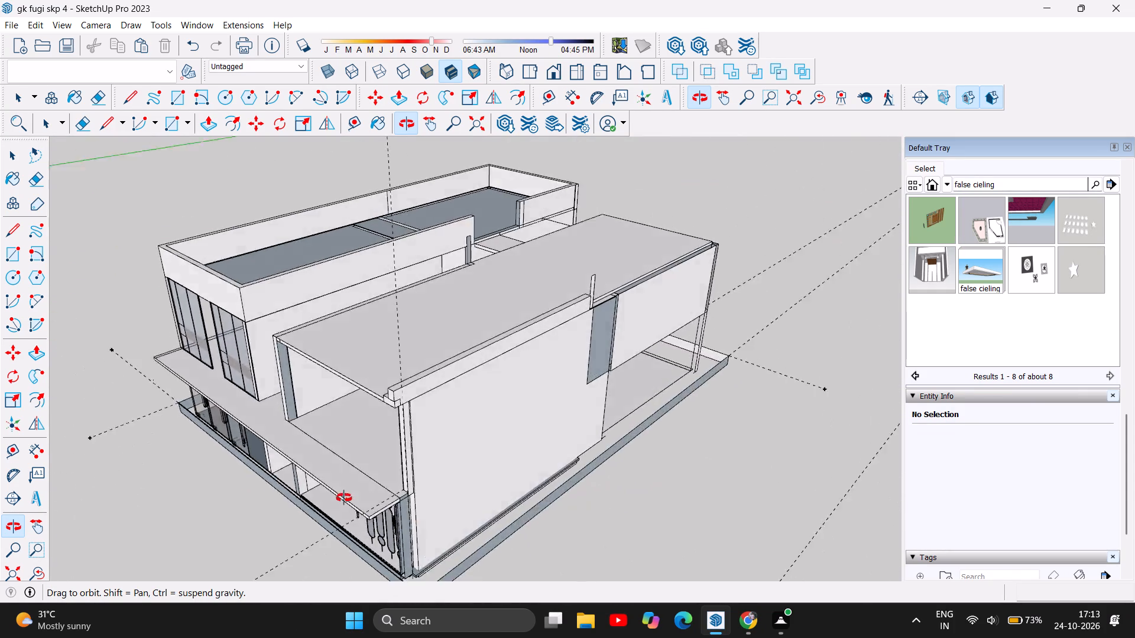
drag(344, 498, 139, 444)
scroll(604, 401, up, 1)
scroll(516, 398, up, 1)
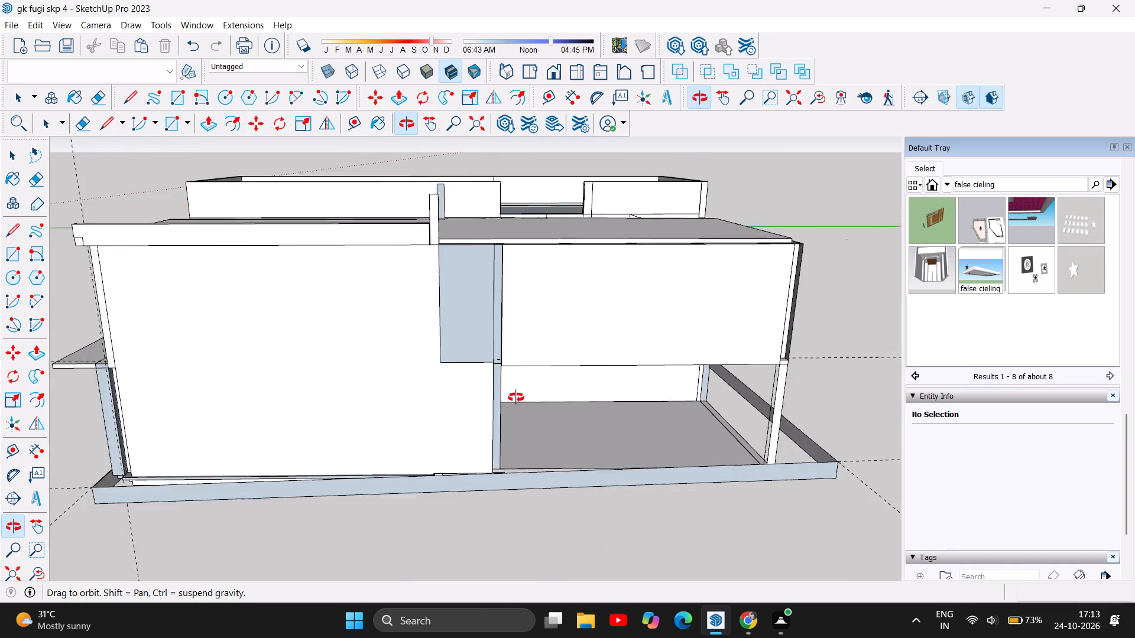
scroll(516, 398, up, 2)
drag(434, 356, 416, 385)
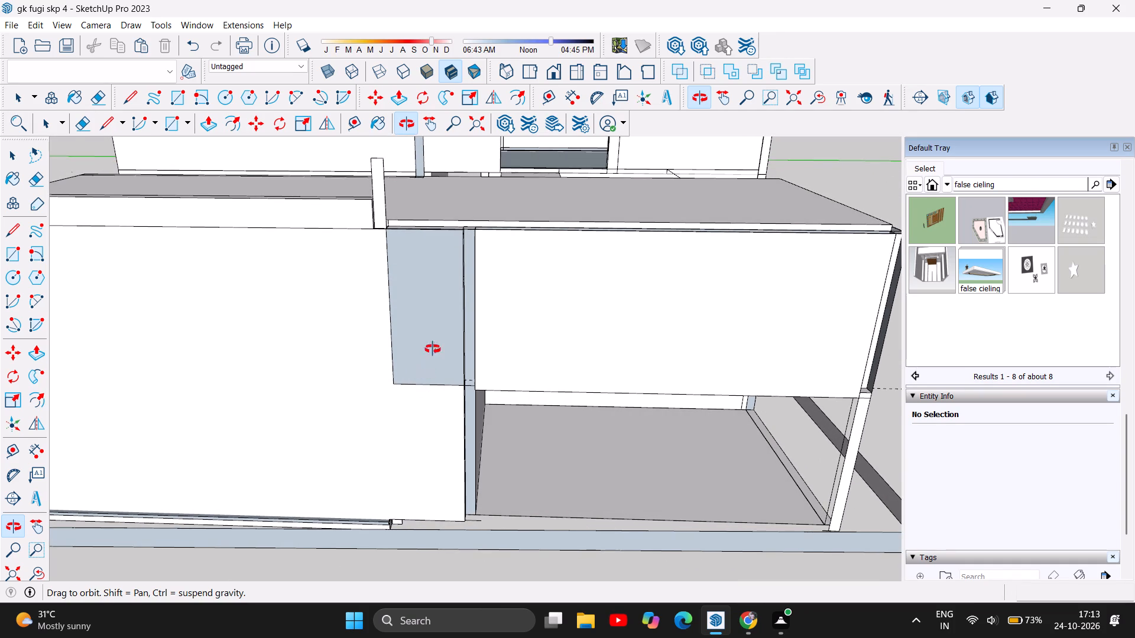
scroll(435, 302, up, 5)
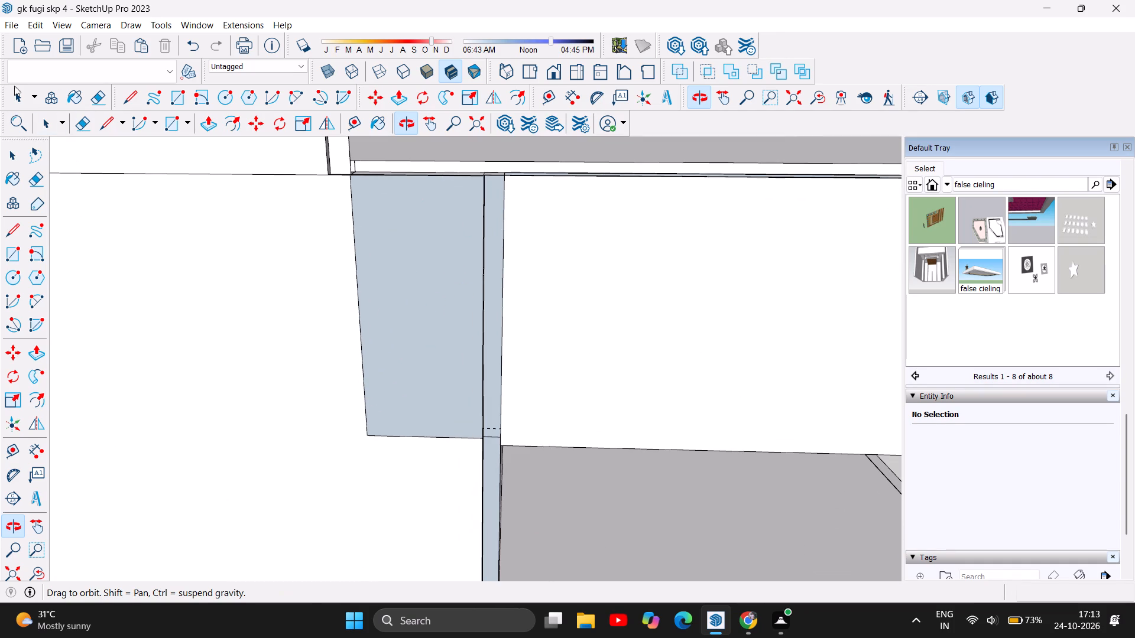
click(19, 104)
click(424, 307)
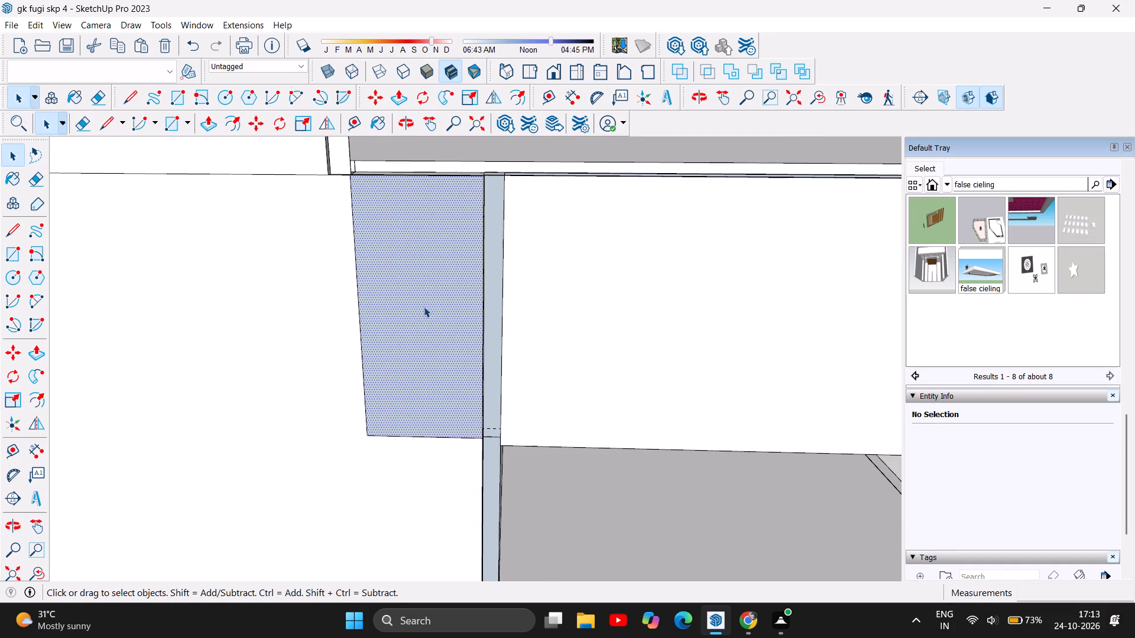
key(Delete)
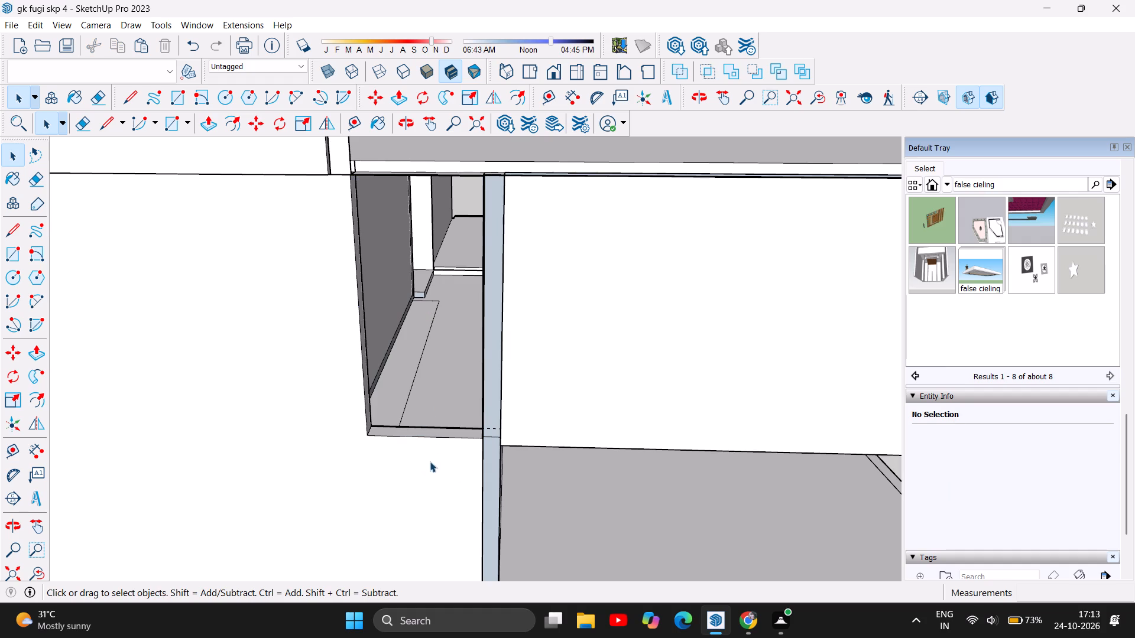
Delete the narrow upper strip face beside the passage opening and the 11' edge of the strip below it.
click(491, 401)
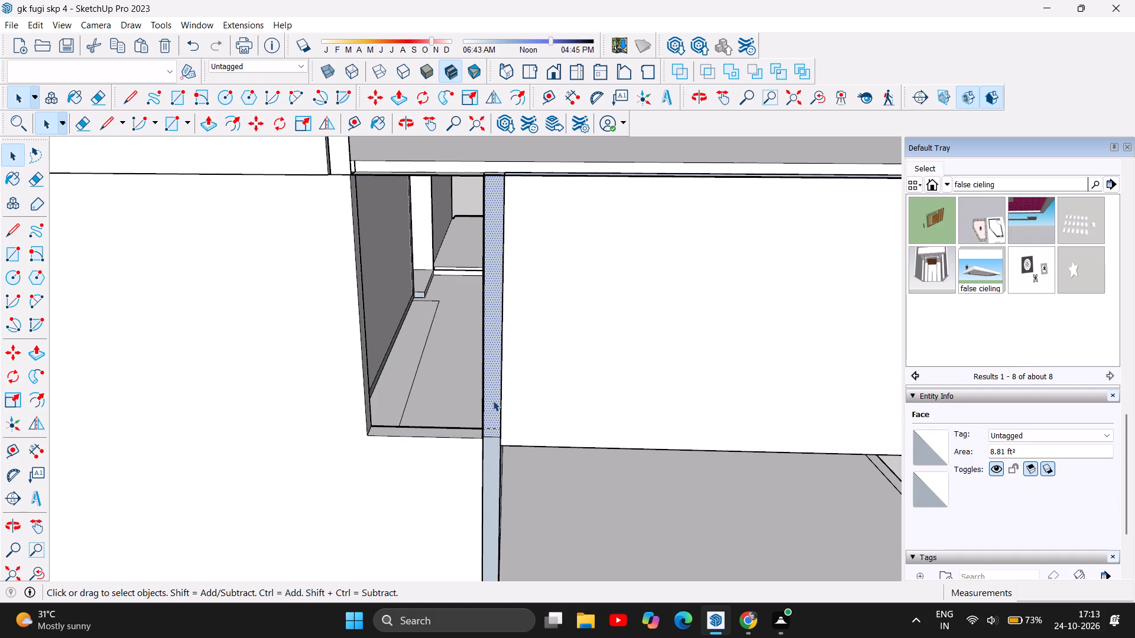
key(Delete)
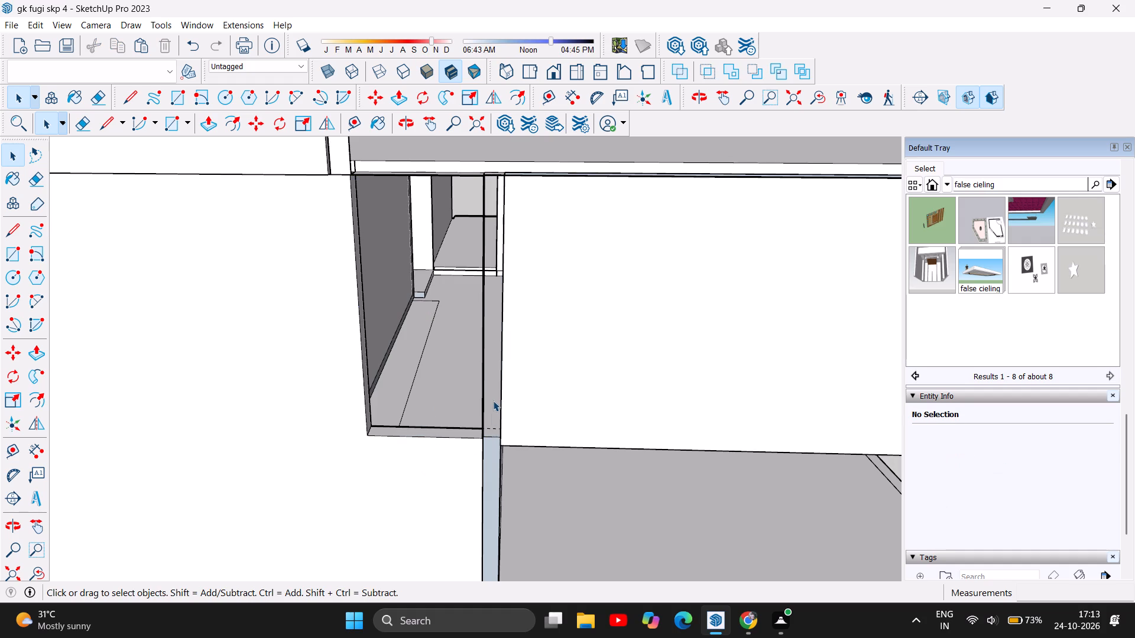
click(500, 498)
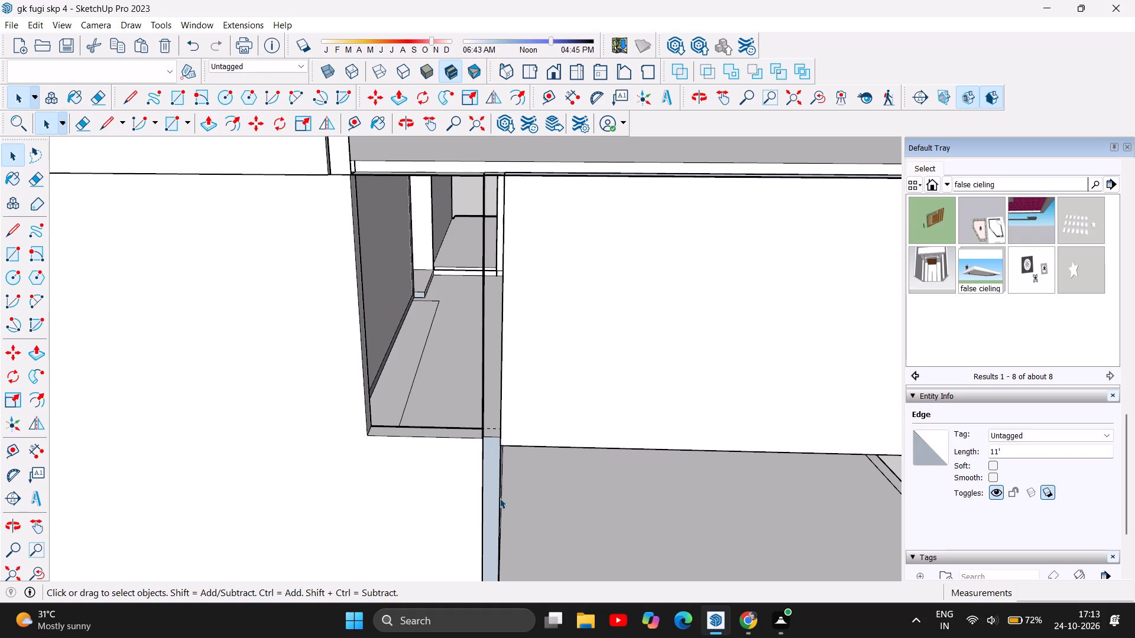
key(Delete)
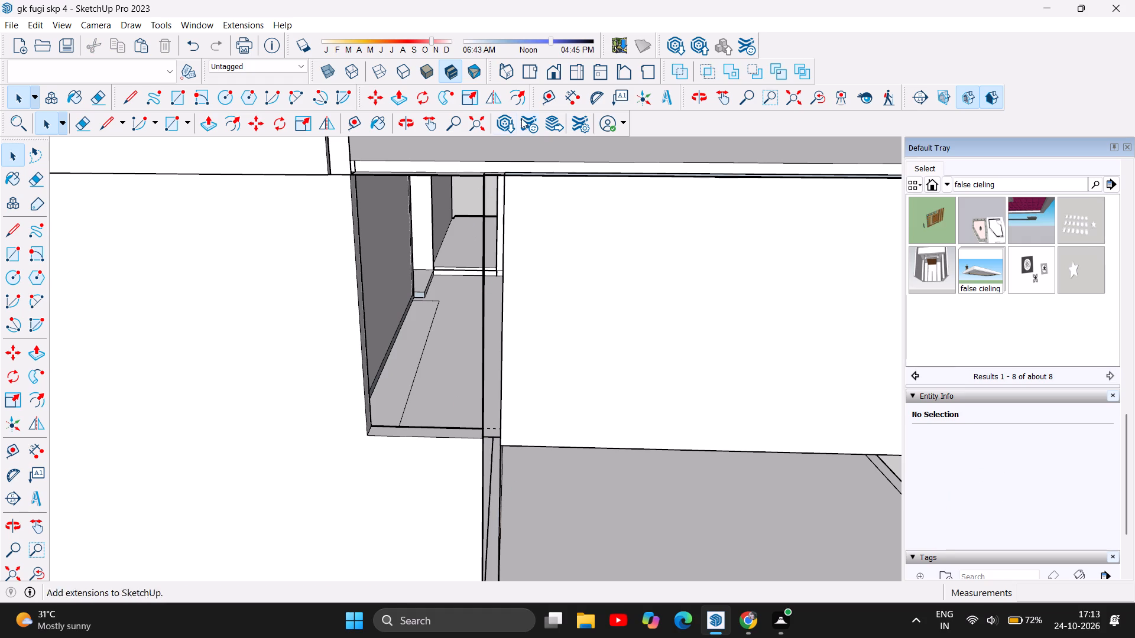
Draw an edge about 9 1/4" long from the slab's end corner across the narrow gap to the adjoining wall.
click(412, 124)
drag(300, 380, 349, 390)
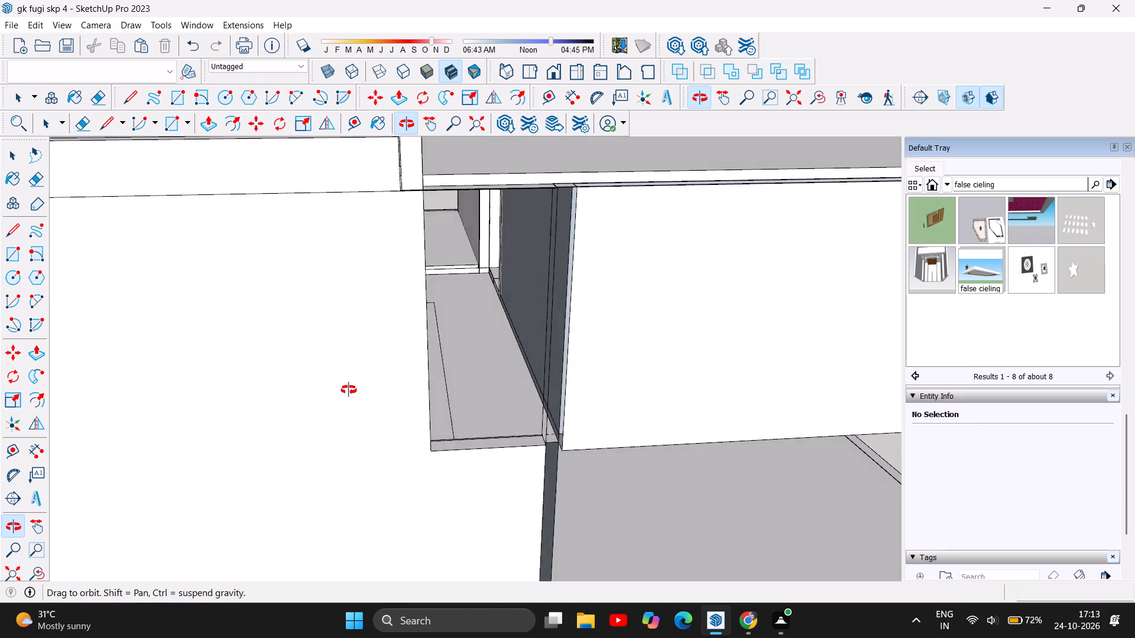
drag(349, 390, 389, 430)
drag(567, 487, 575, 489)
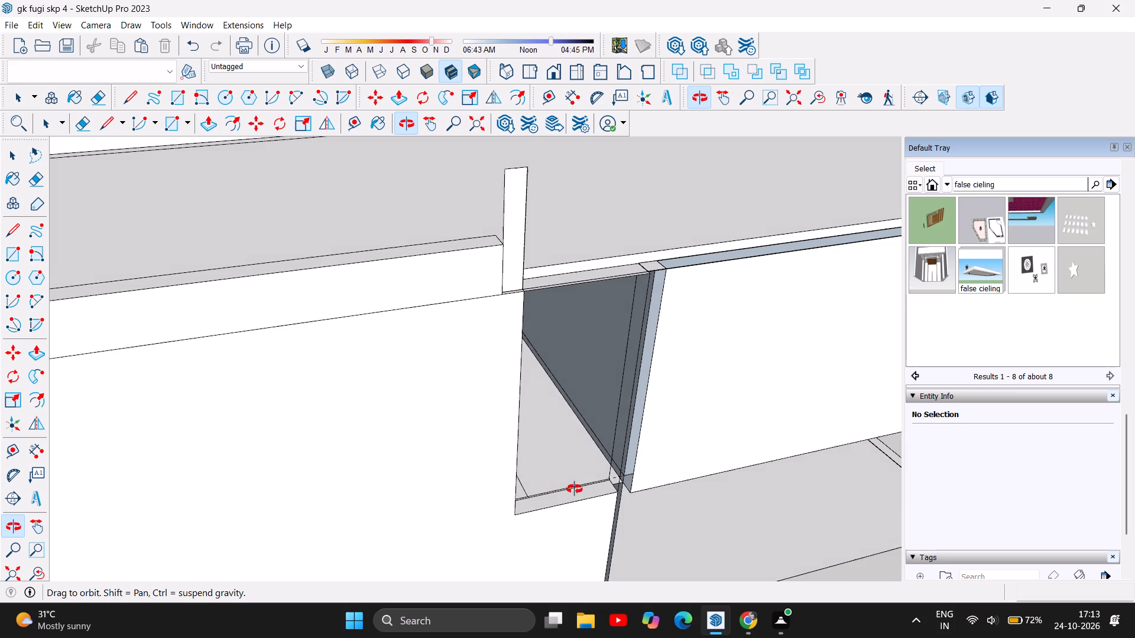
drag(575, 489, 449, 500)
scroll(332, 530, up, 3)
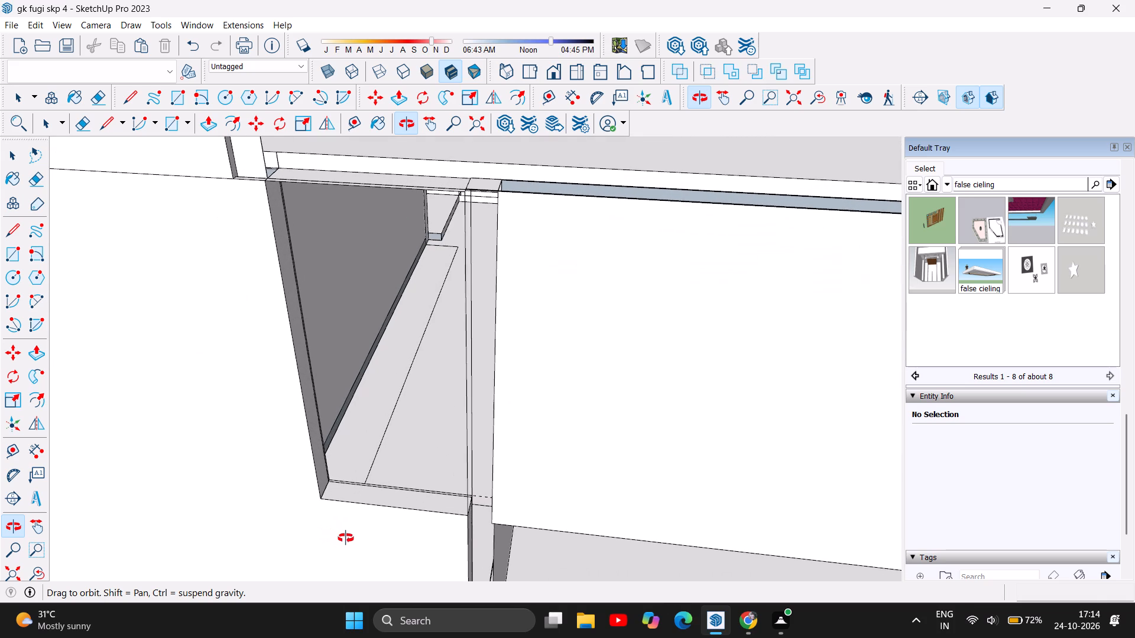
scroll(365, 542, up, 2)
scroll(512, 554, up, 5)
drag(513, 550, 518, 538)
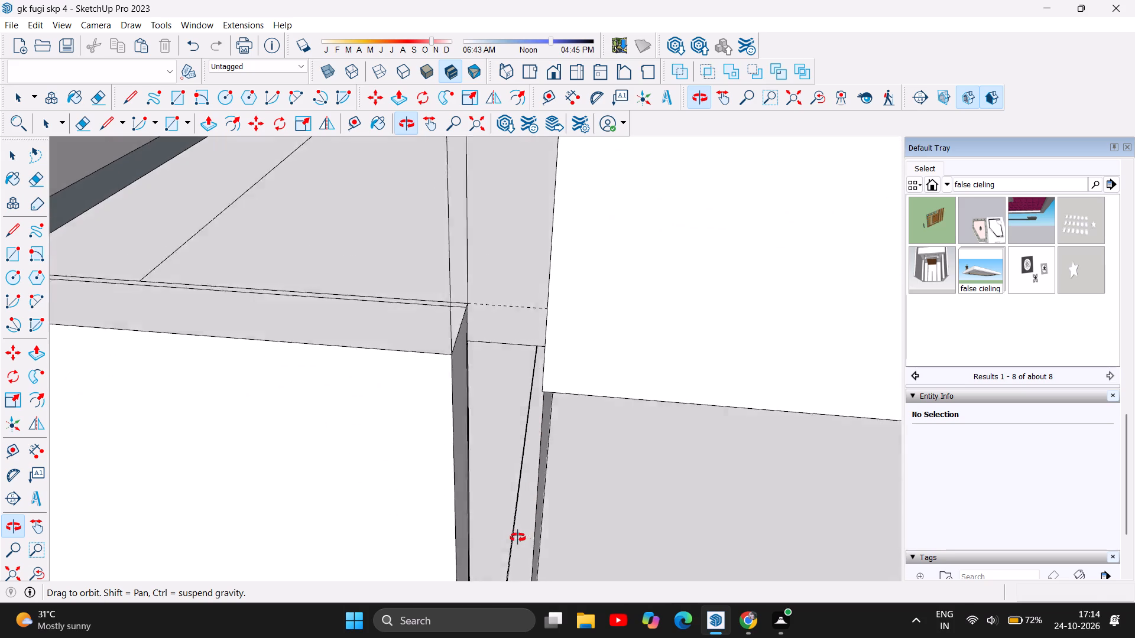
drag(518, 538, 513, 543)
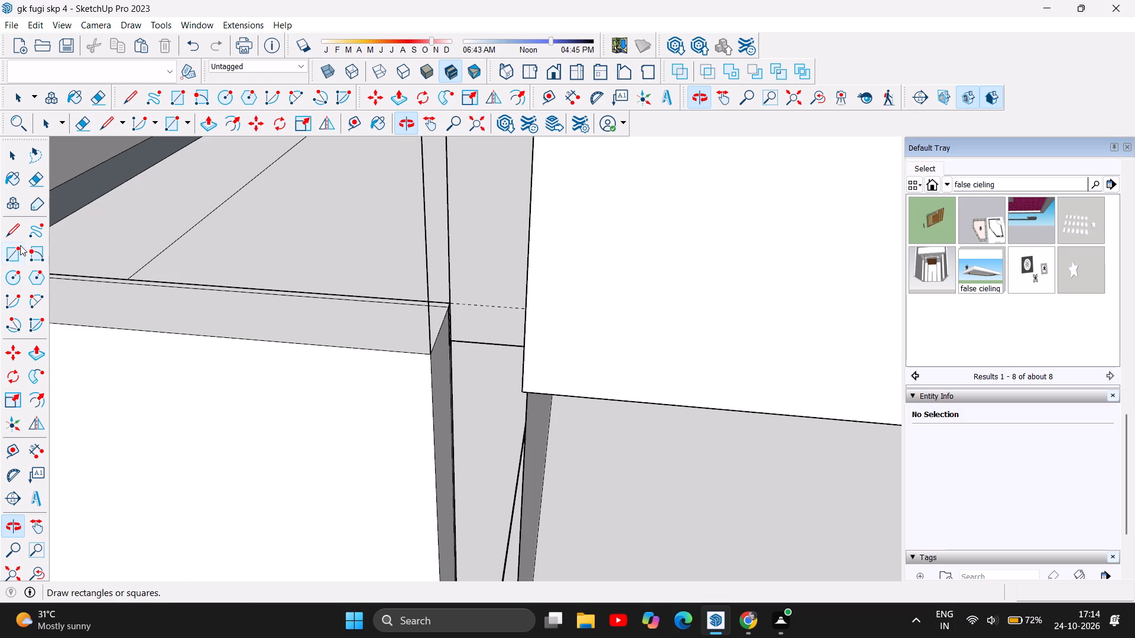
click(22, 229)
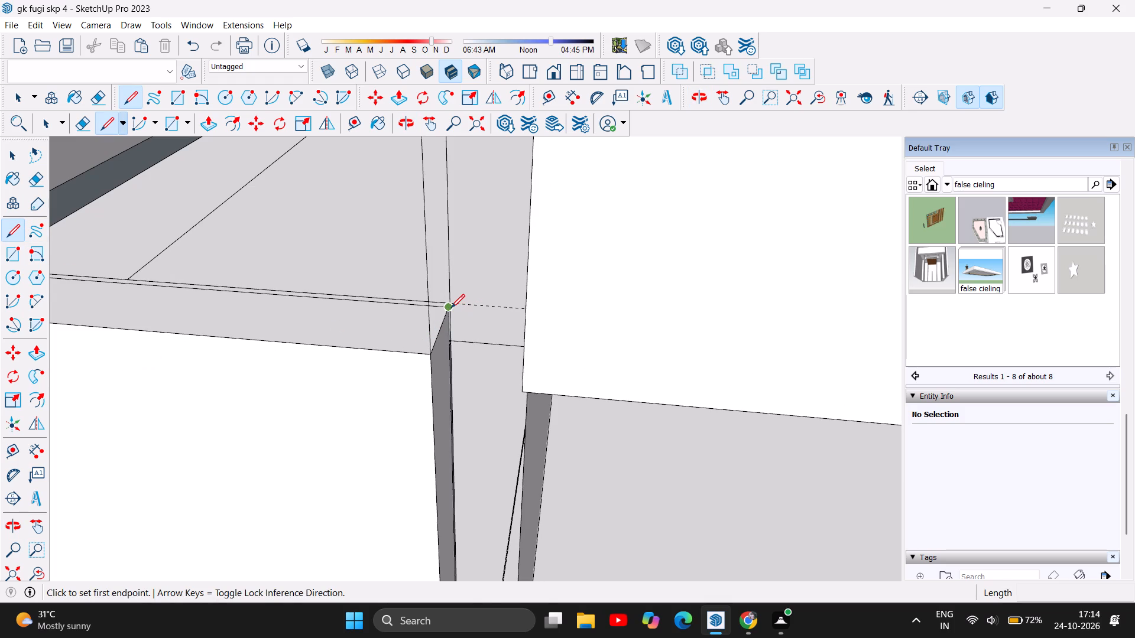
click(449, 308)
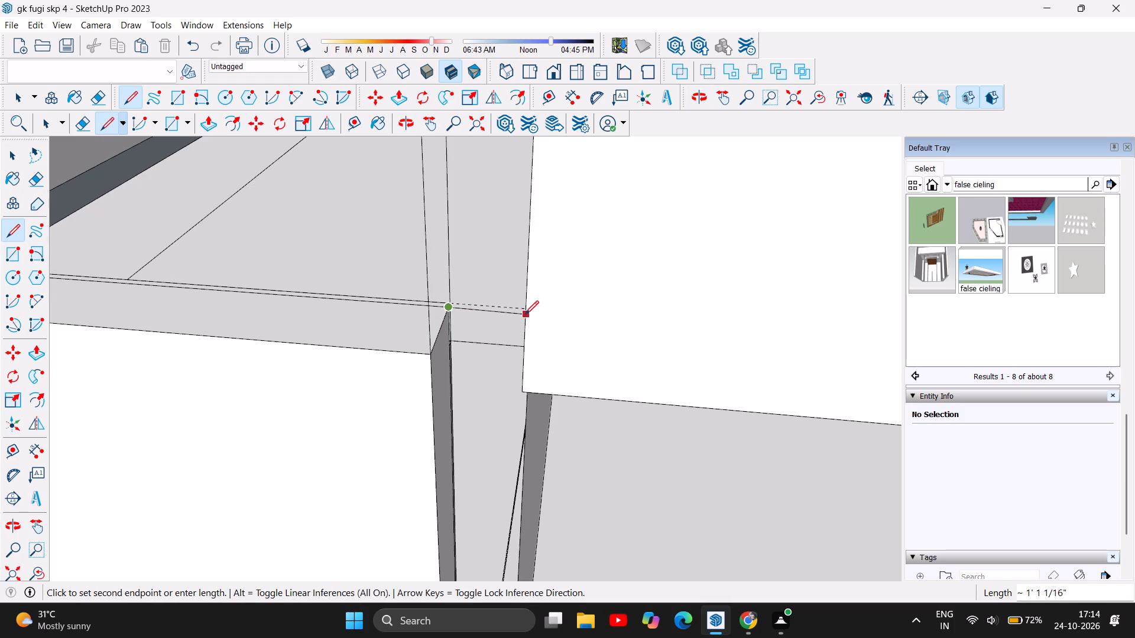
scroll(479, 304, up, 7)
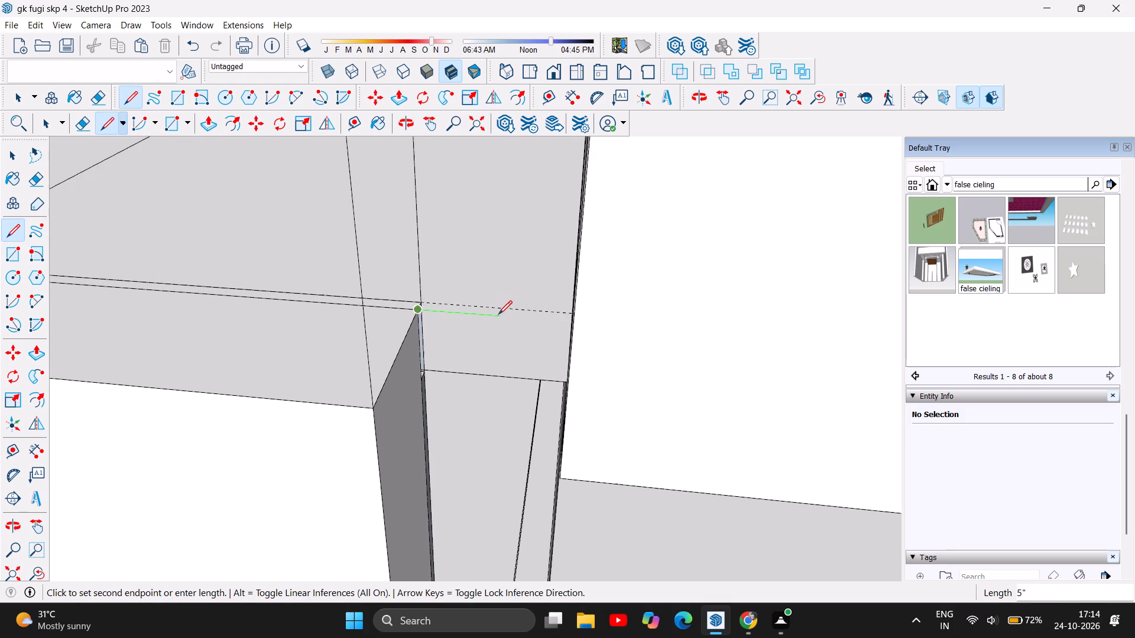
scroll(498, 314, up, 5)
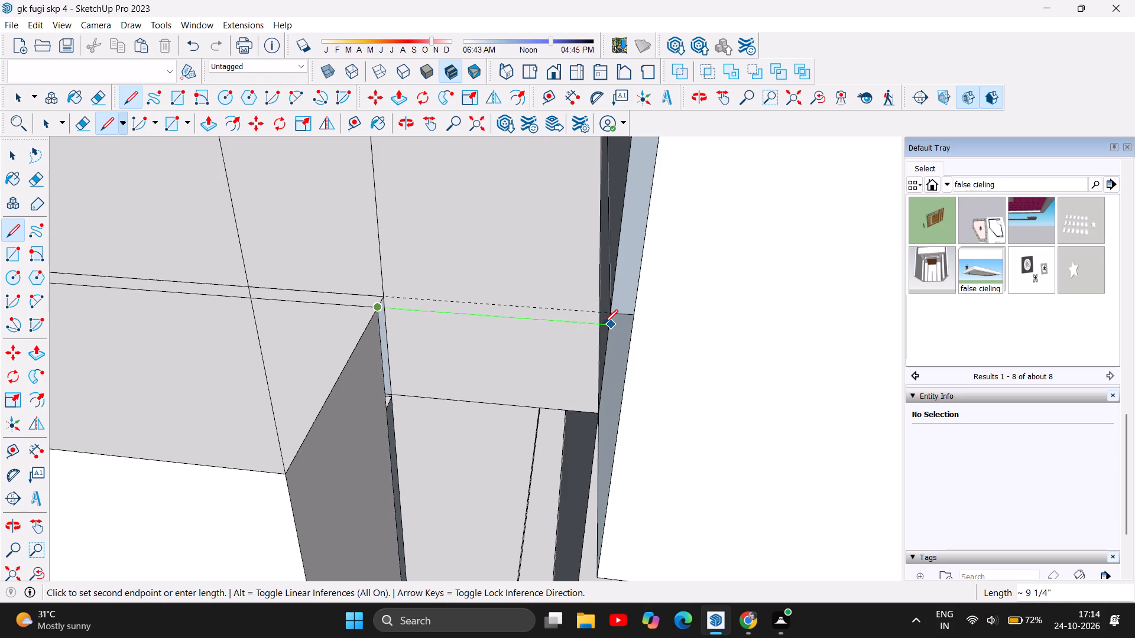
click(604, 323)
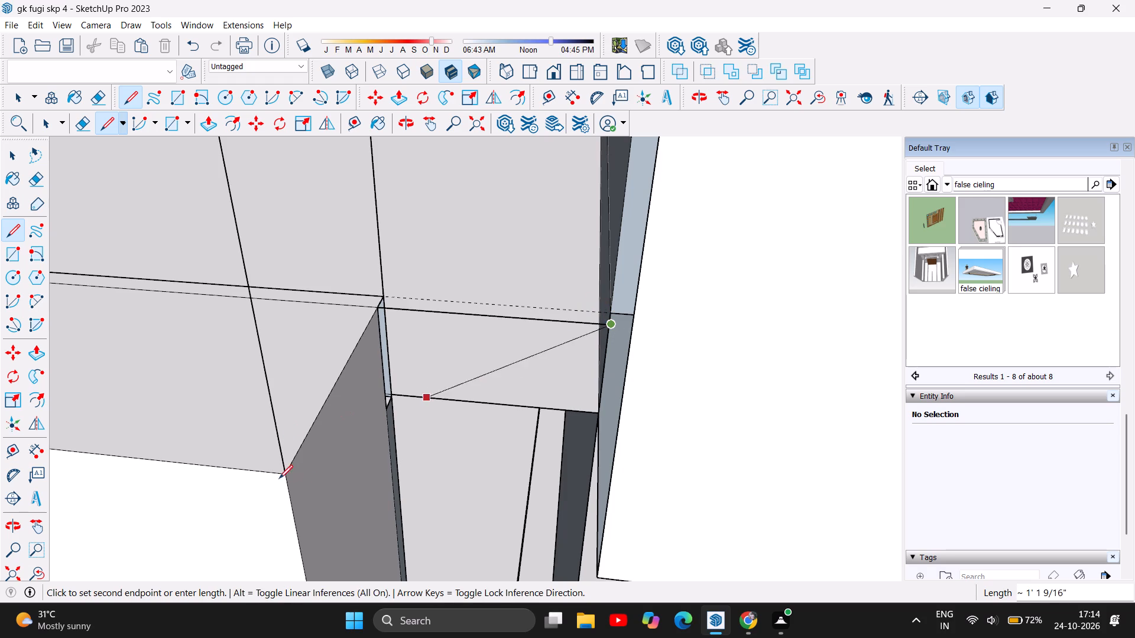
Close the gap at the slab's end with a lower edge from the slab's bottom corner and a 9 15/16" vertical edge.
click(614, 475)
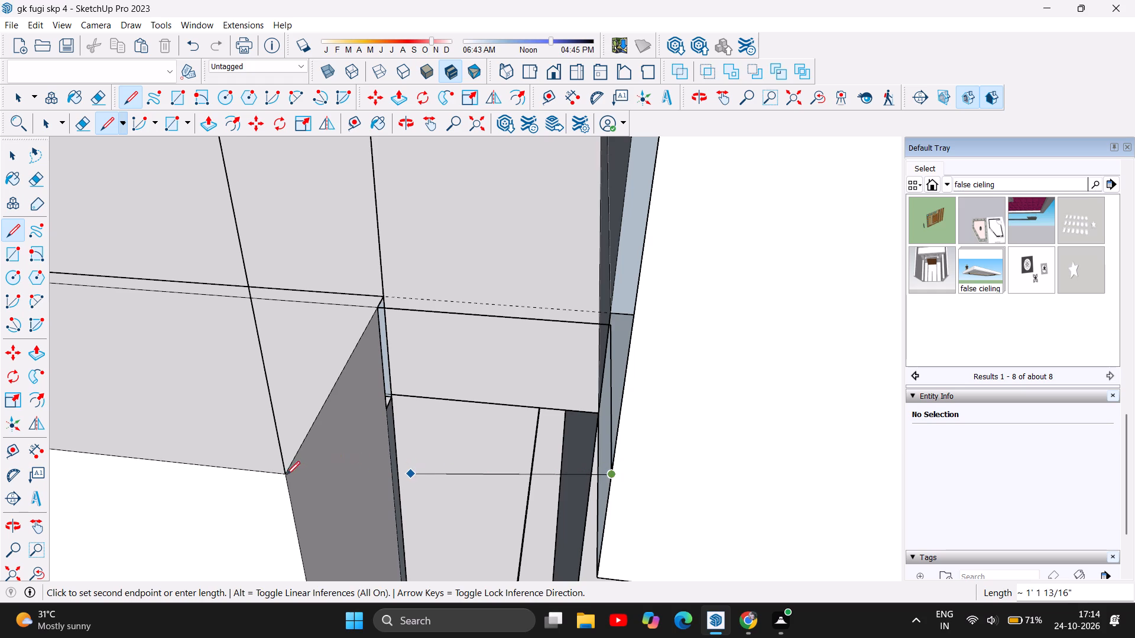
key(ctrl+z)
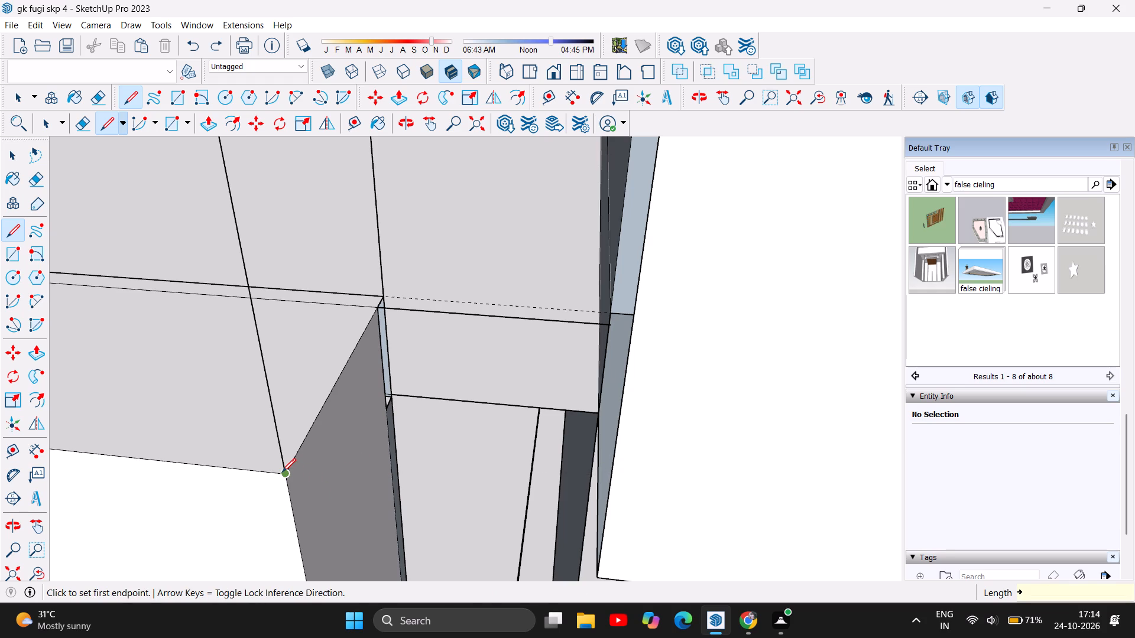
click(282, 472)
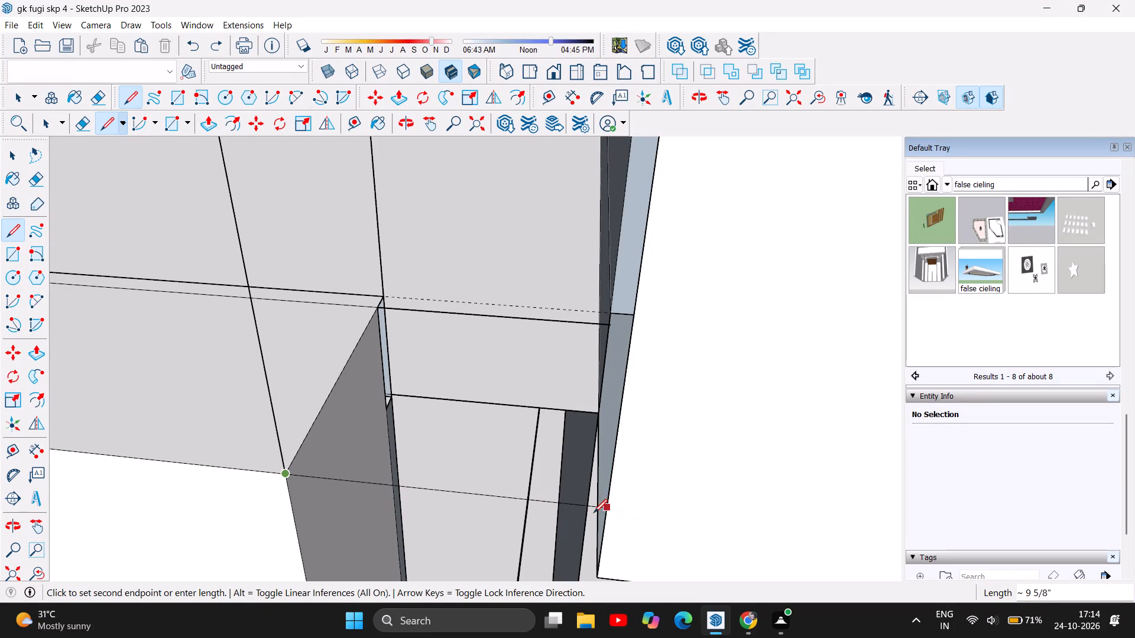
click(614, 504)
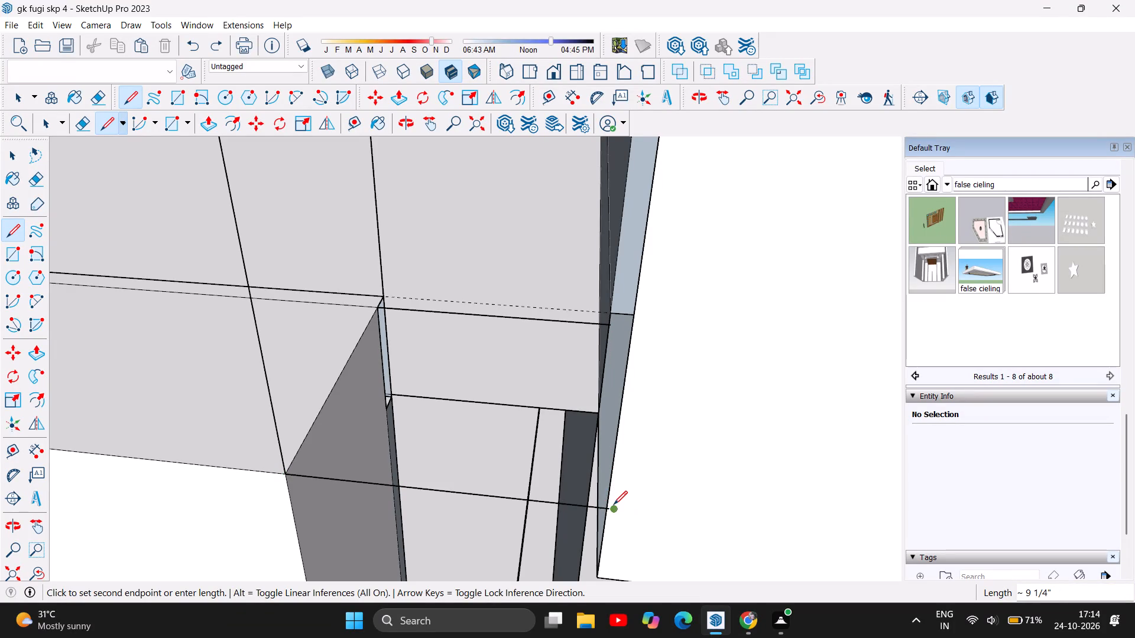
click(609, 323)
Examine the closed slab end and the open ground-floor bay beside the passage in the long side wall.
scroll(506, 388, down, 3)
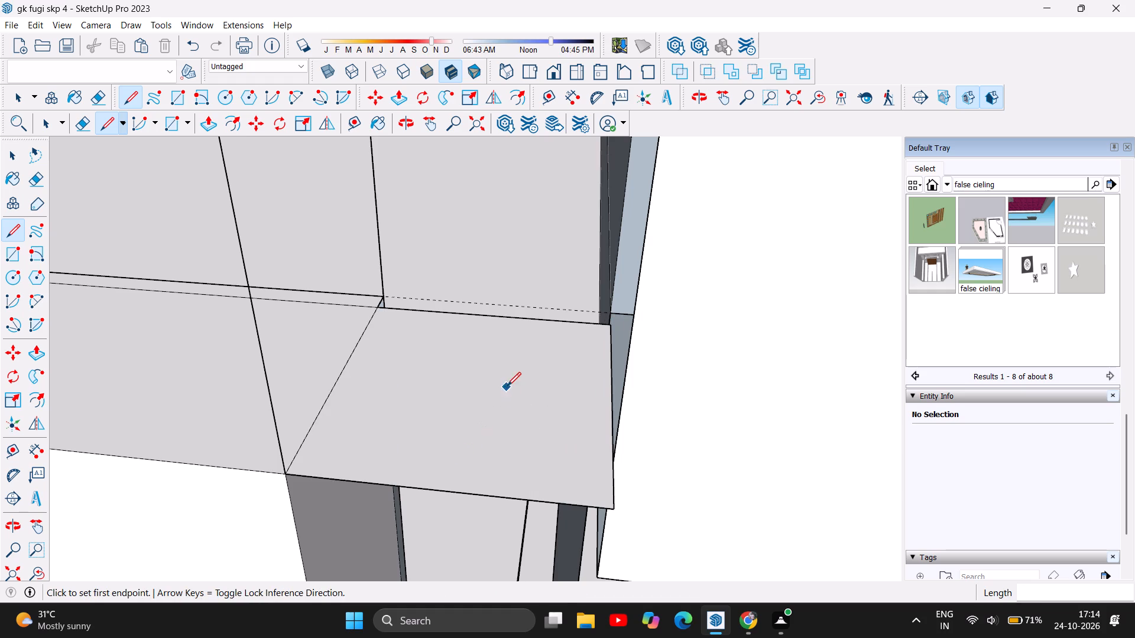
scroll(507, 386, down, 3)
scroll(506, 323, down, 6)
scroll(504, 321, up, 1)
scroll(521, 249, down, 11)
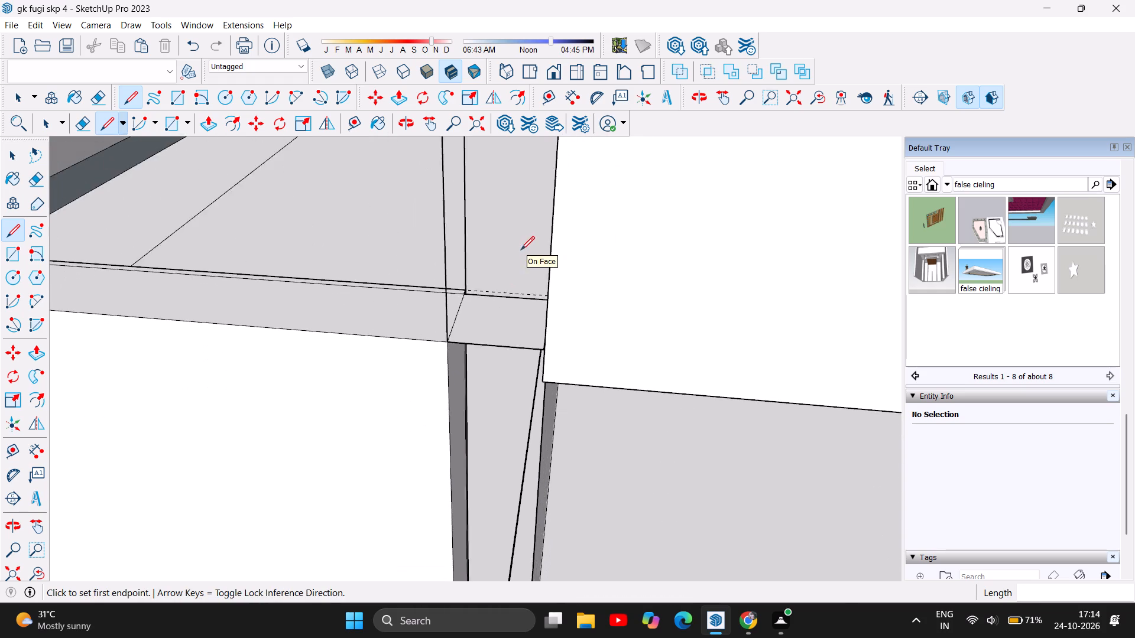
scroll(530, 267, down, 5)
scroll(563, 402, down, 7)
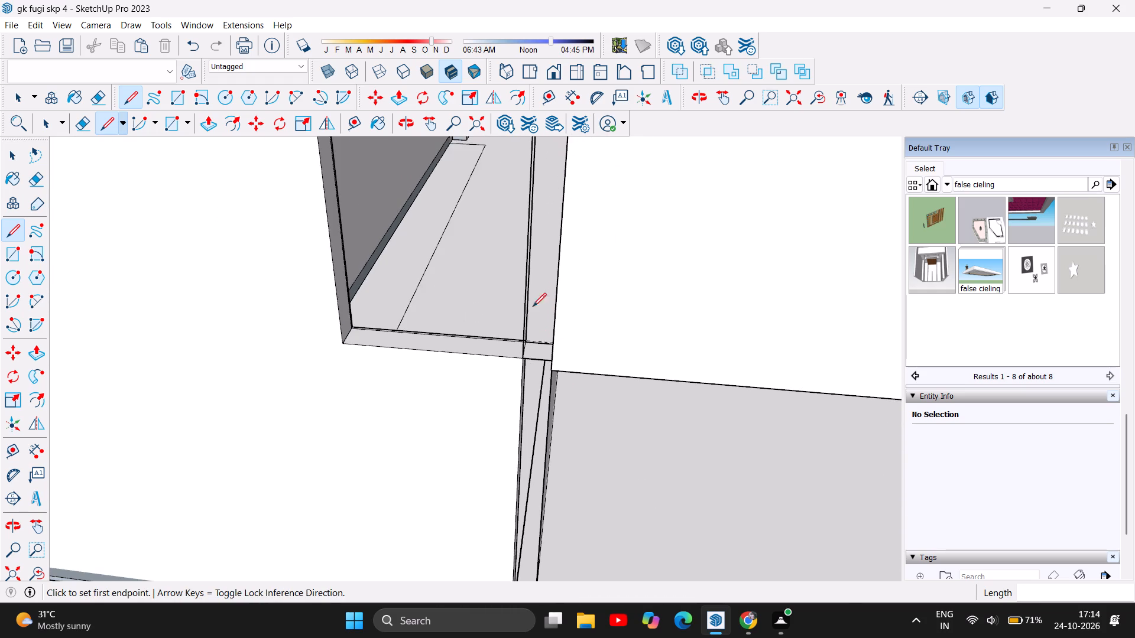
scroll(532, 299, down, 6)
scroll(550, 377, down, 6)
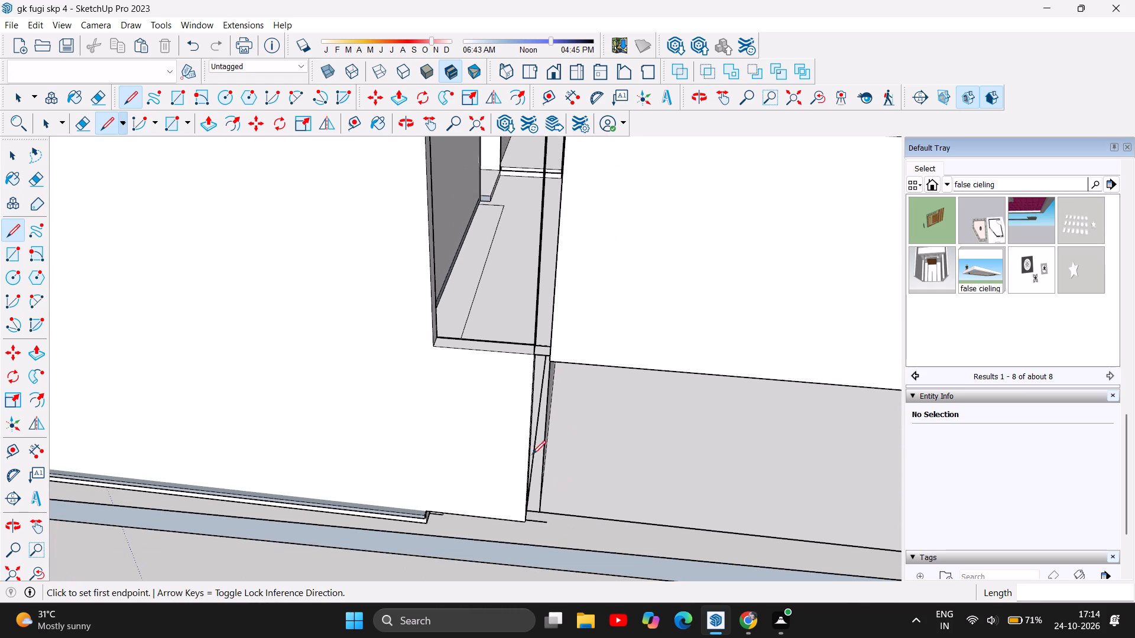
scroll(528, 454, down, 6)
scroll(526, 455, up, 1)
scroll(401, 486, down, 7)
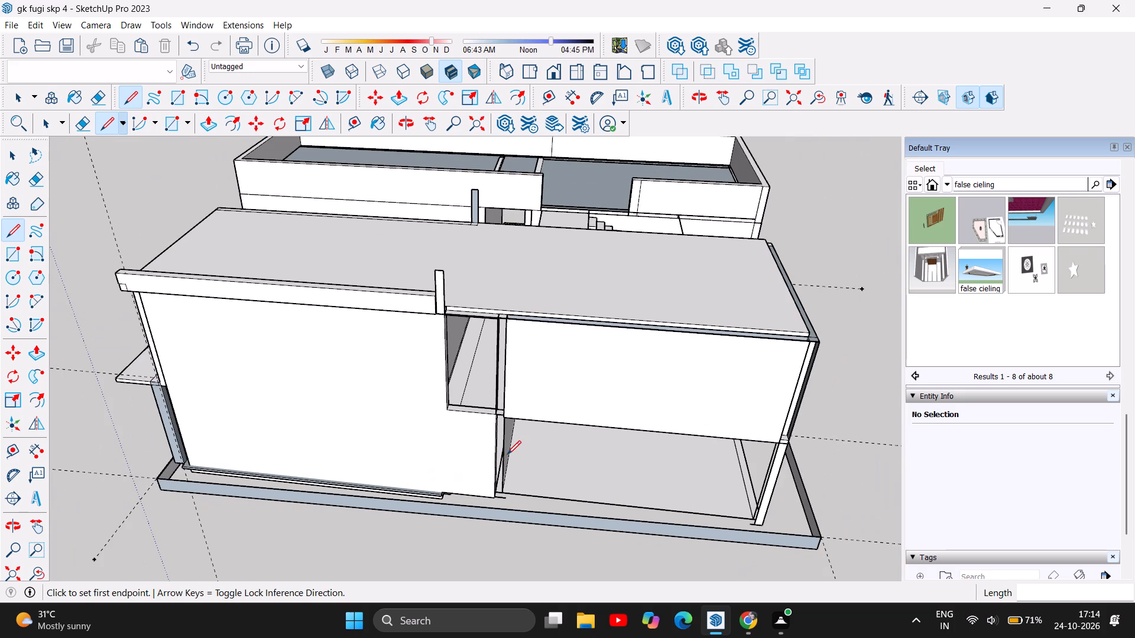
scroll(507, 464, up, 6)
scroll(543, 447, down, 4)
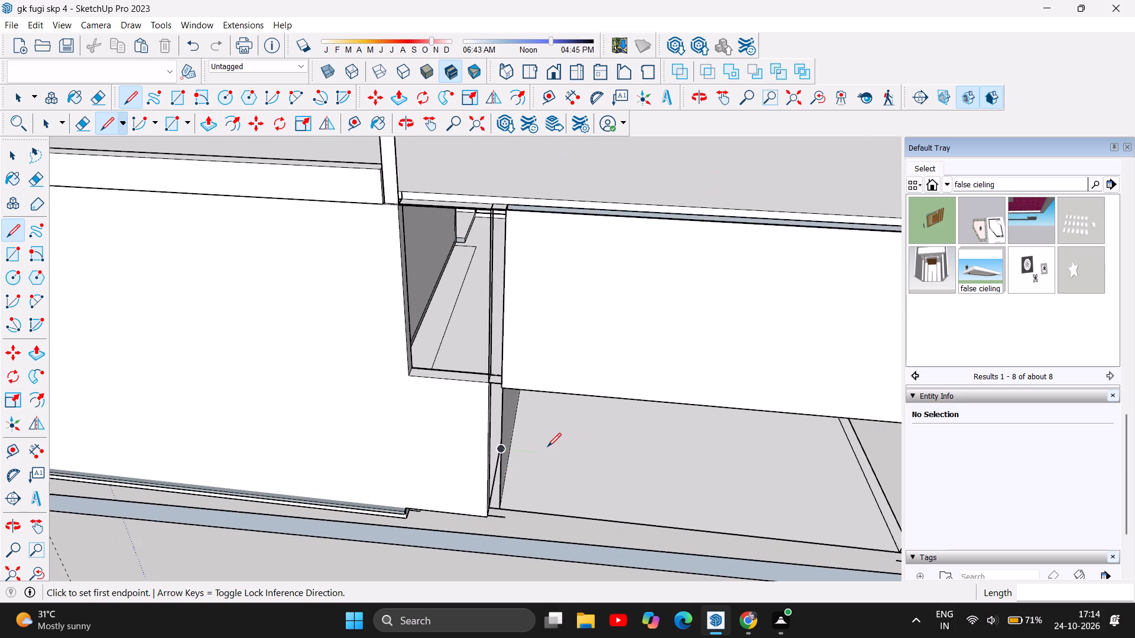
scroll(547, 447, down, 2)
scroll(485, 314, down, 6)
scroll(526, 493, up, 2)
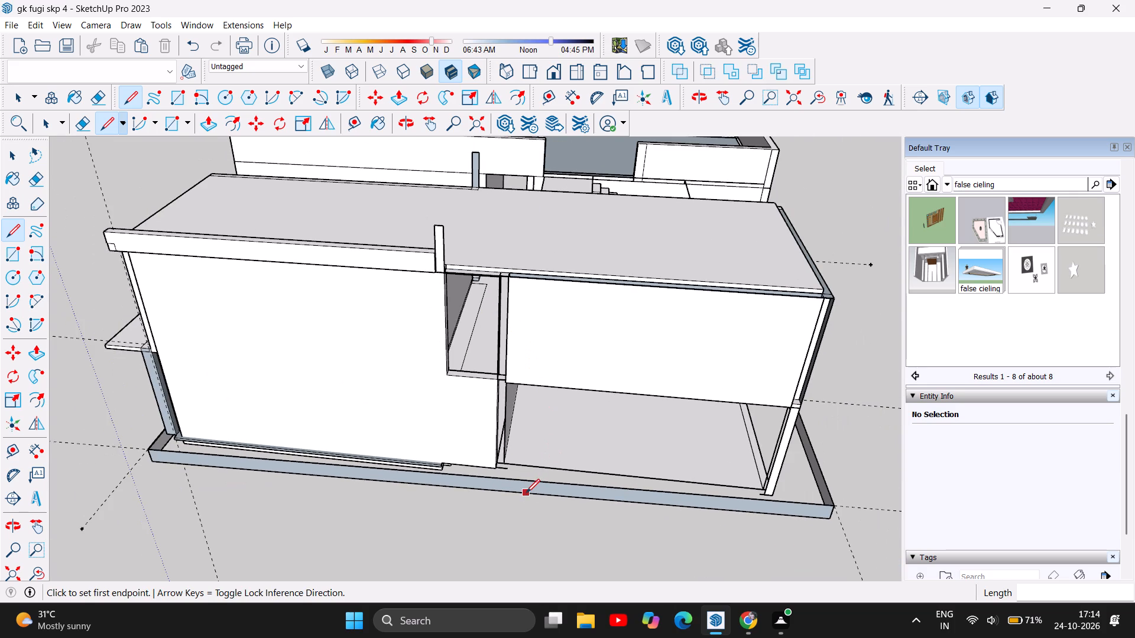
scroll(526, 493, up, 11)
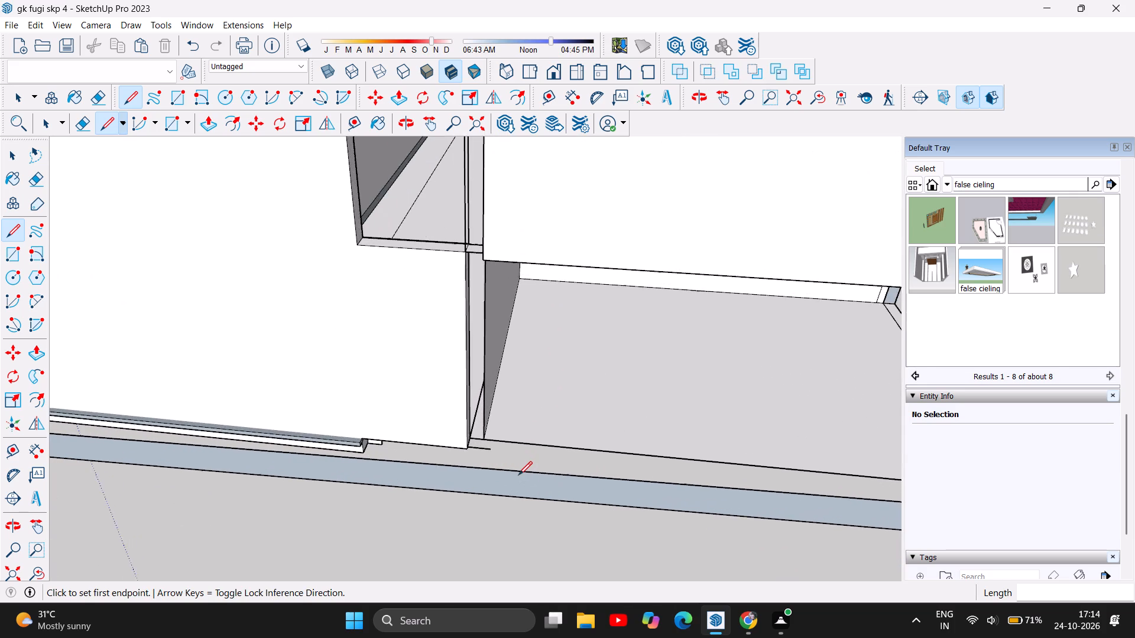
scroll(518, 475, up, 3)
Extend the ground-floor long side wall along the open bay by pulling its narrow end face about 26' 11 1/4" to the far corner.
click(401, 124)
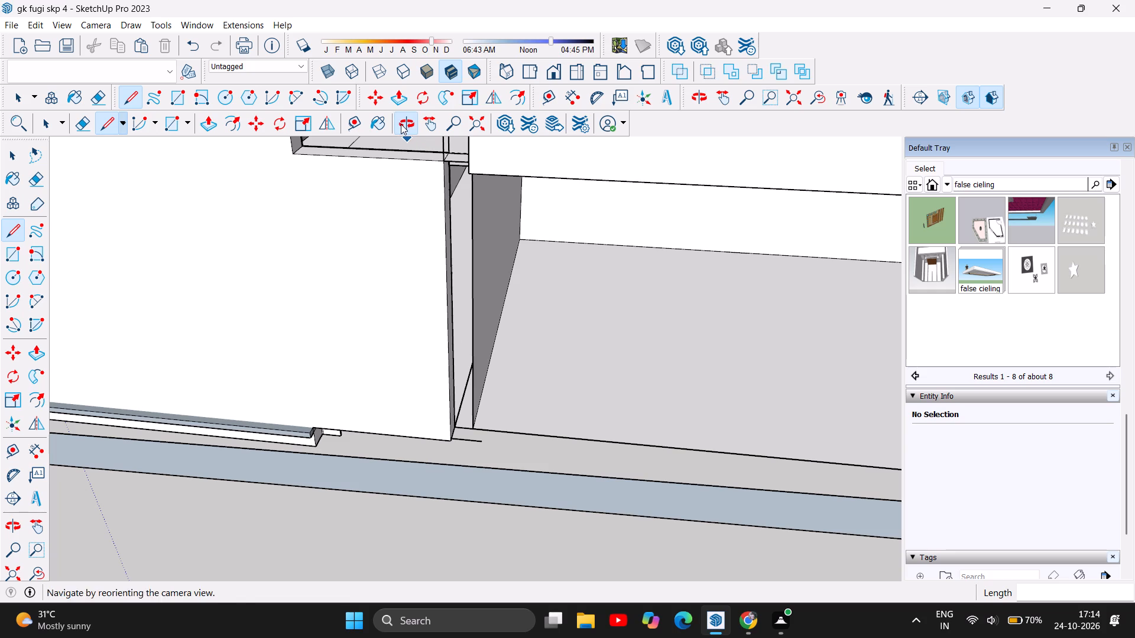
drag(469, 439, 357, 261)
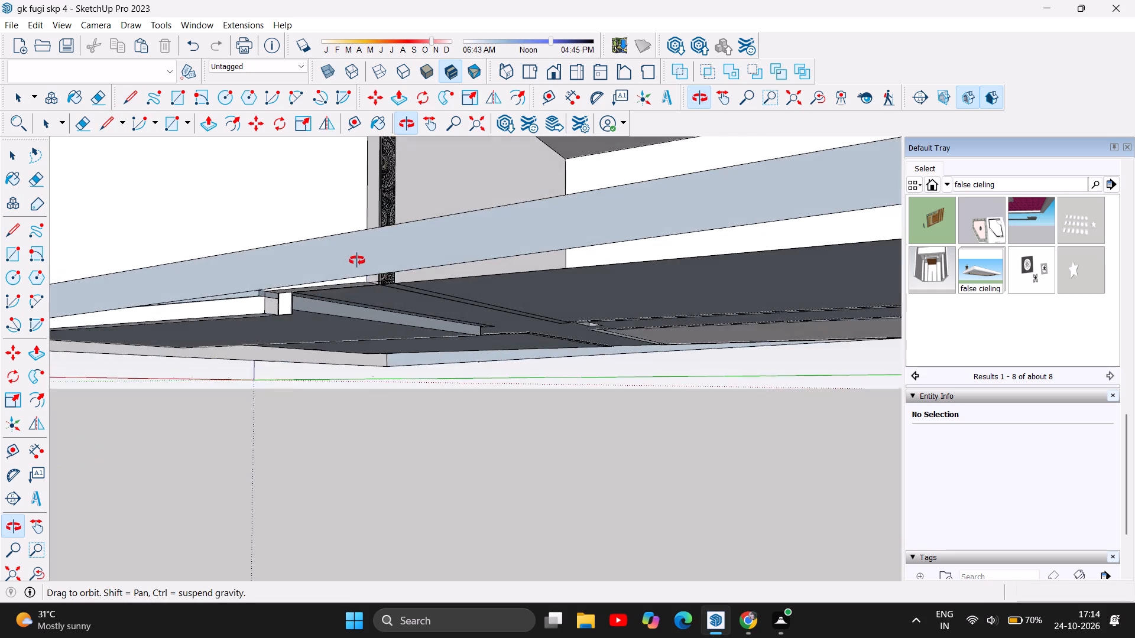
drag(357, 261, 142, 246)
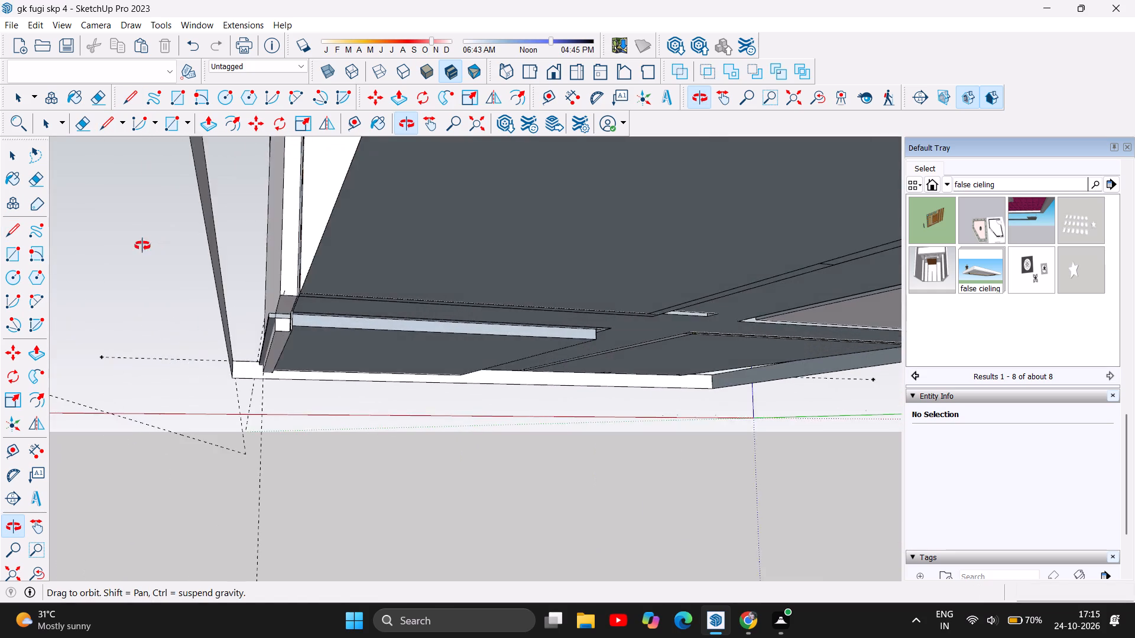
drag(142, 246, 255, 337)
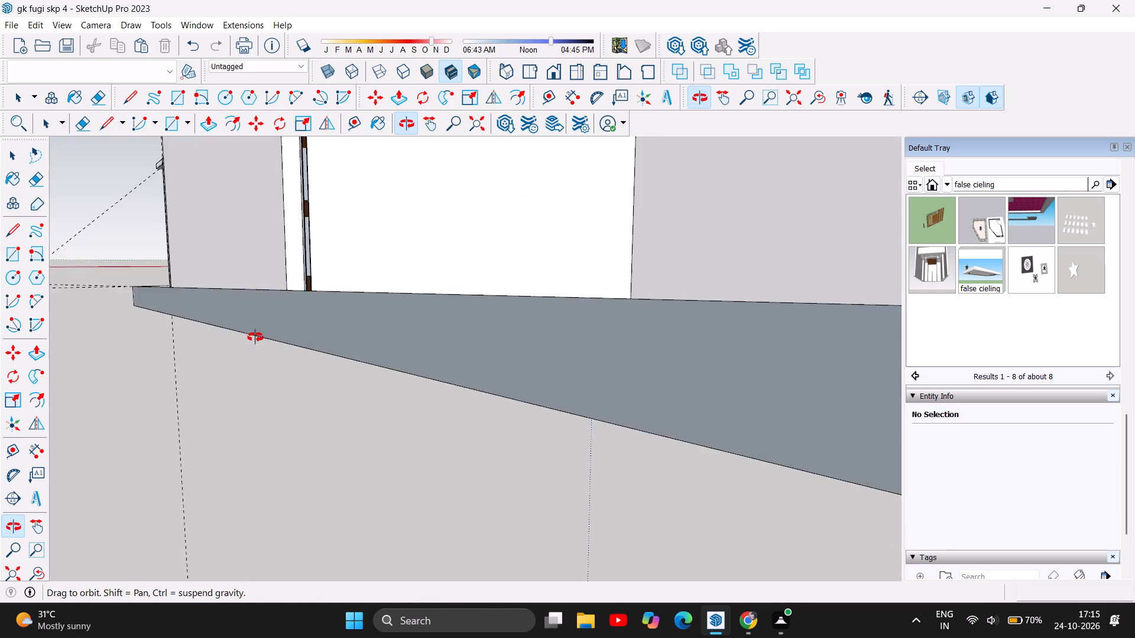
drag(255, 337, 160, 370)
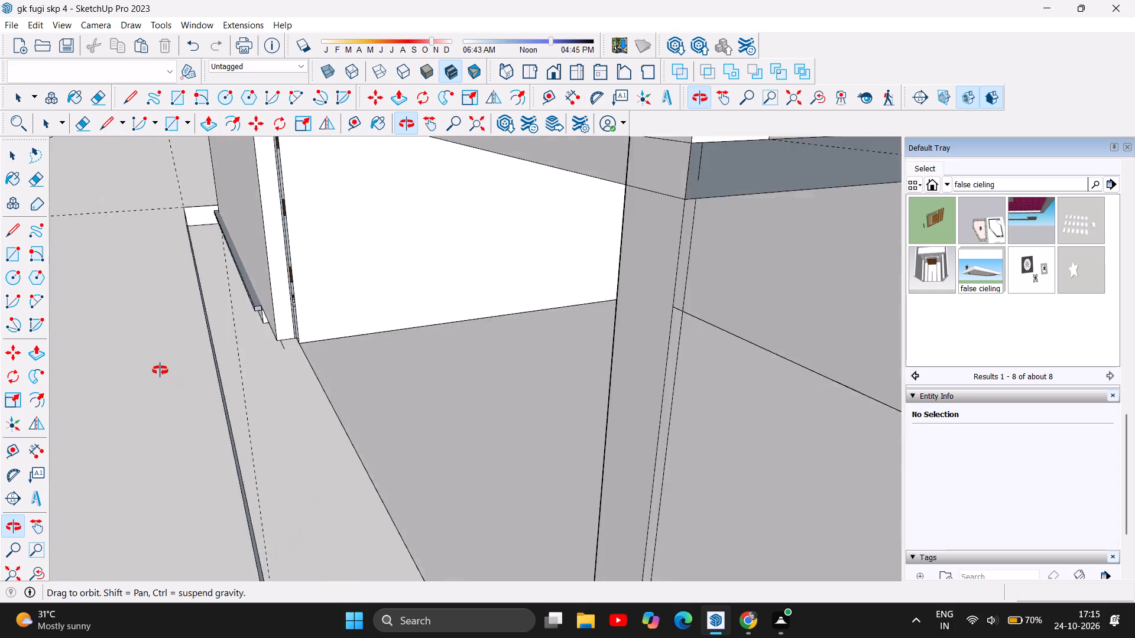
drag(160, 370, 136, 337)
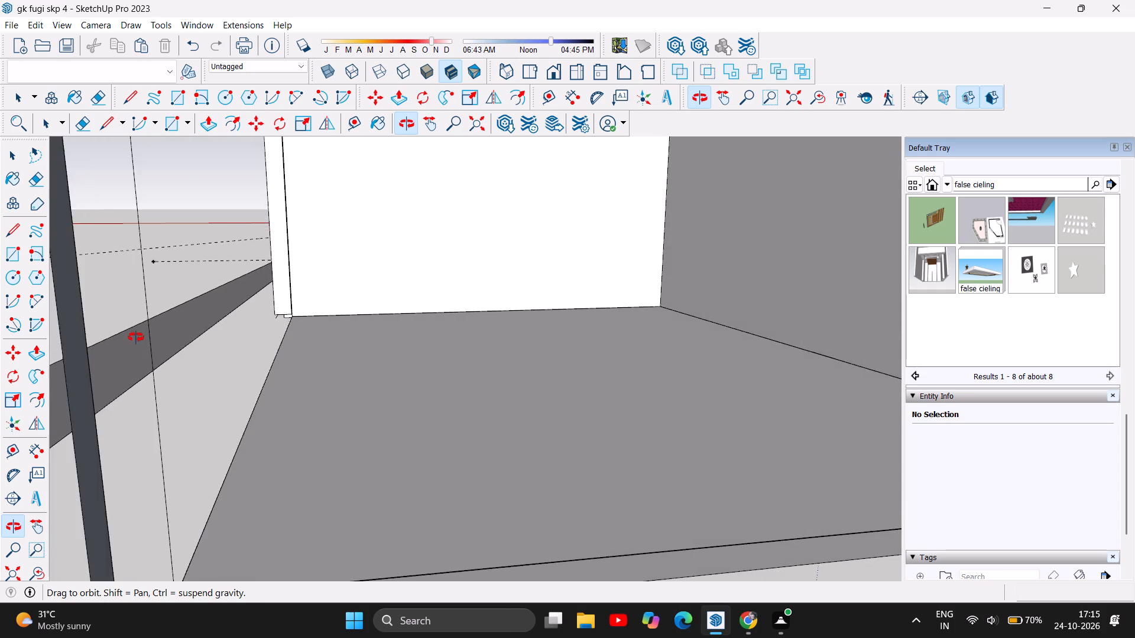
drag(136, 337, 152, 334)
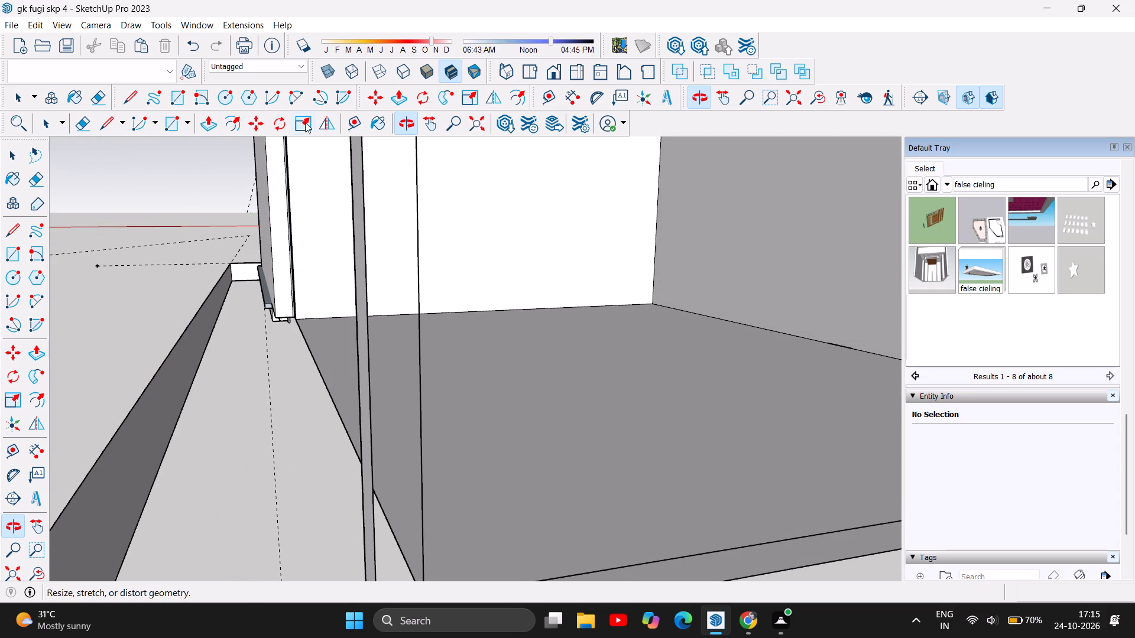
click(215, 125)
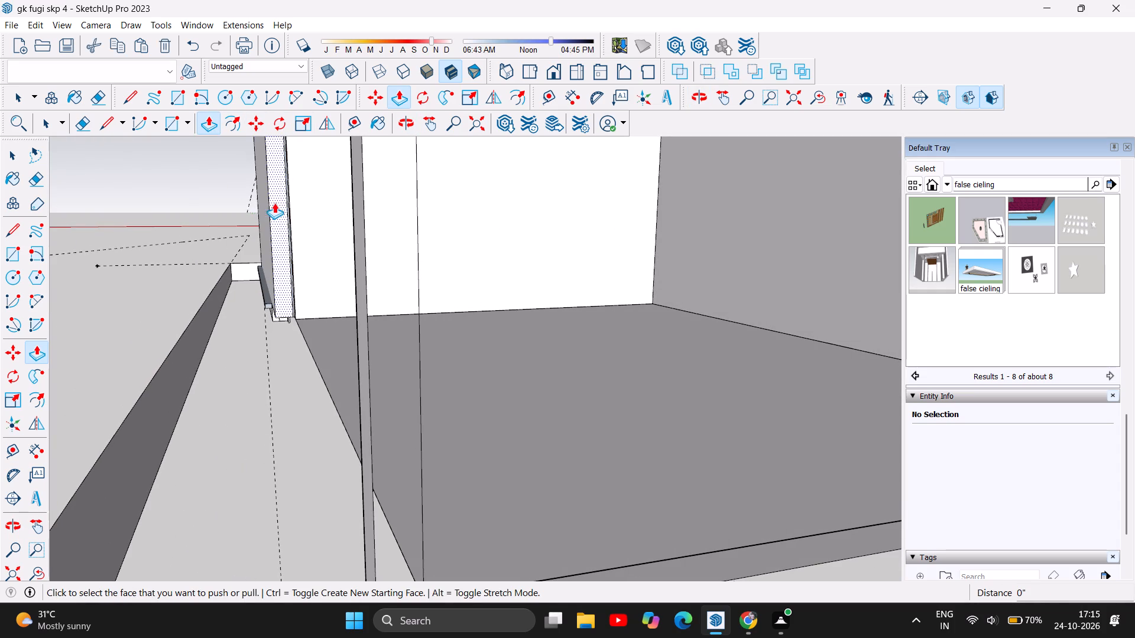
drag(274, 203, 305, 246)
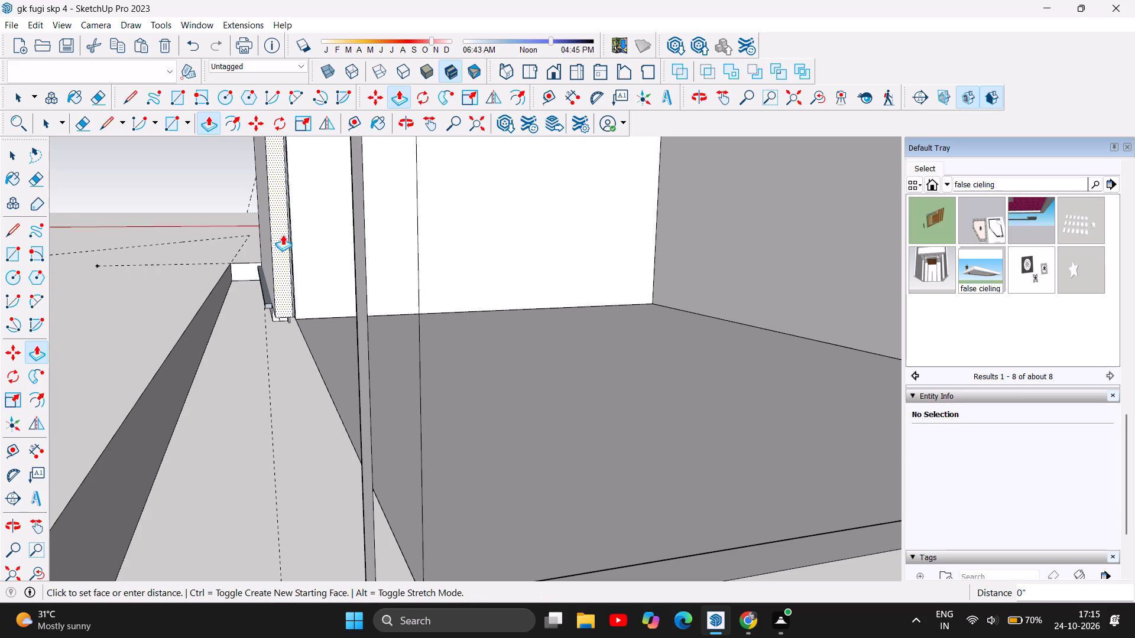
drag(280, 236, 325, 318)
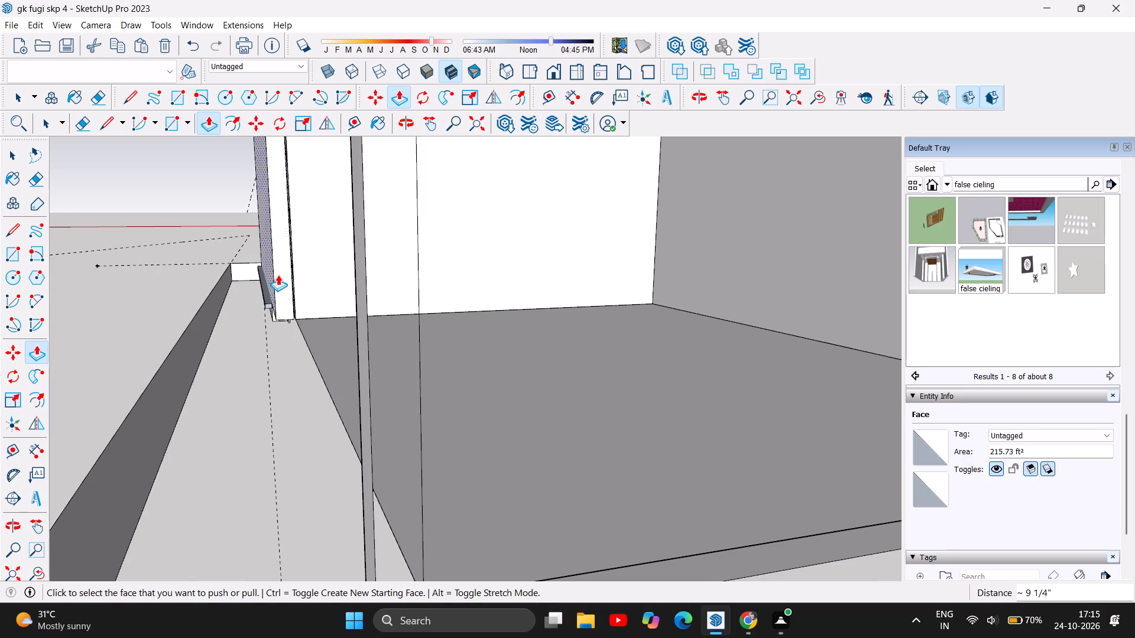
drag(278, 275, 342, 404)
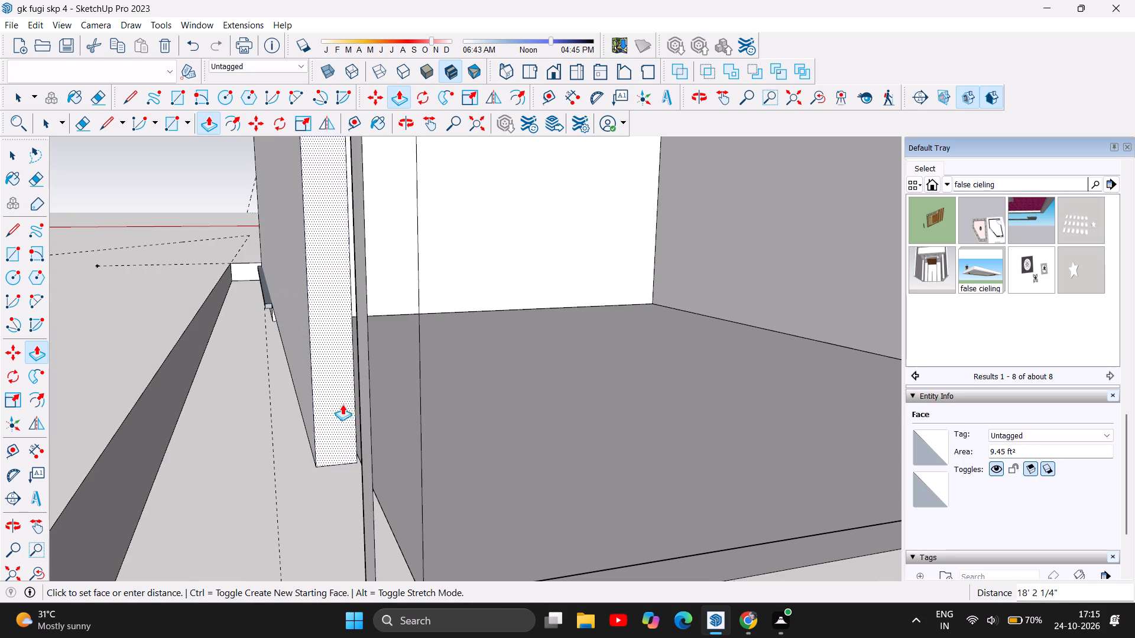
drag(342, 404, 395, 470)
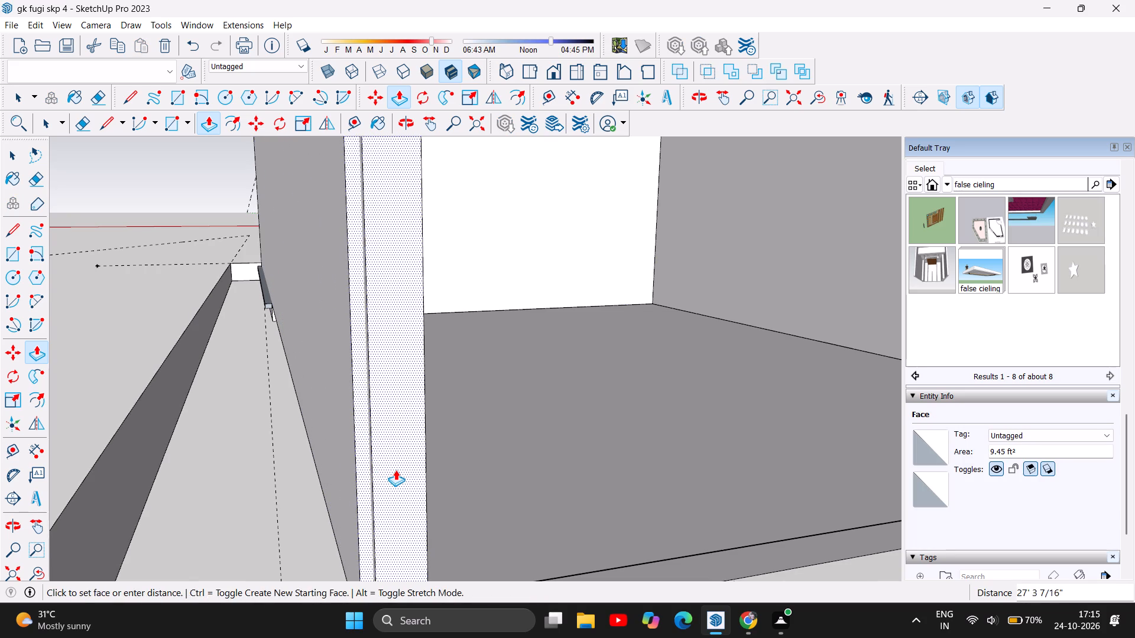
drag(395, 470, 392, 449)
Examine the extended ground-floor wall and the whole building from the open end, the long side and above.
scroll(277, 442, down, 7)
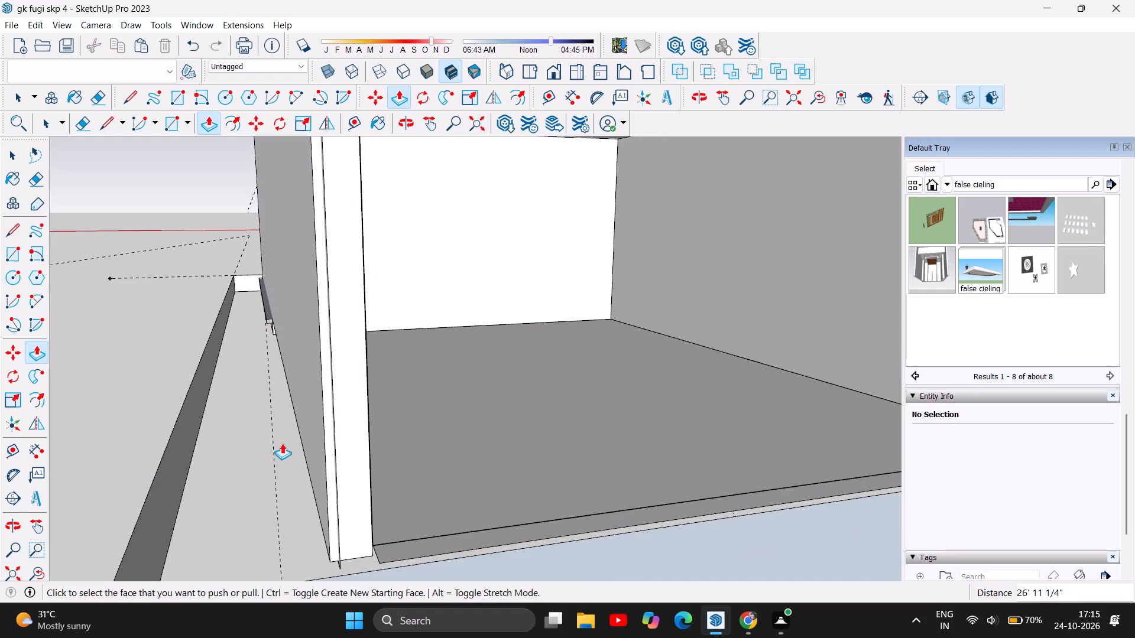
scroll(282, 443, down, 3)
scroll(325, 523, down, 6)
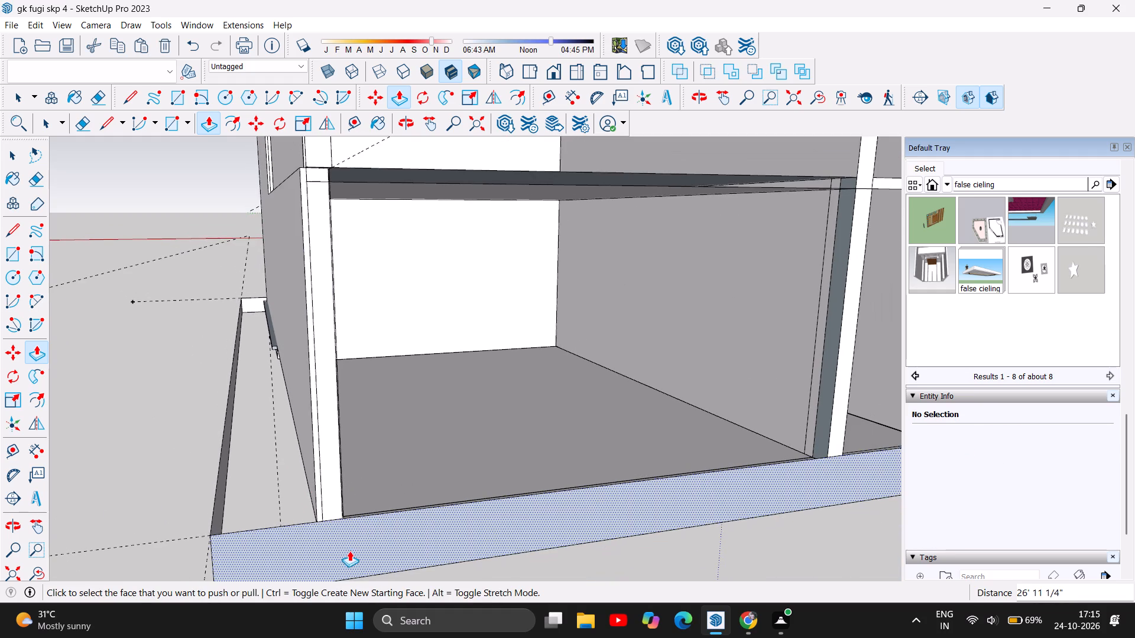
scroll(360, 558, down, 7)
scroll(126, 402, down, 5)
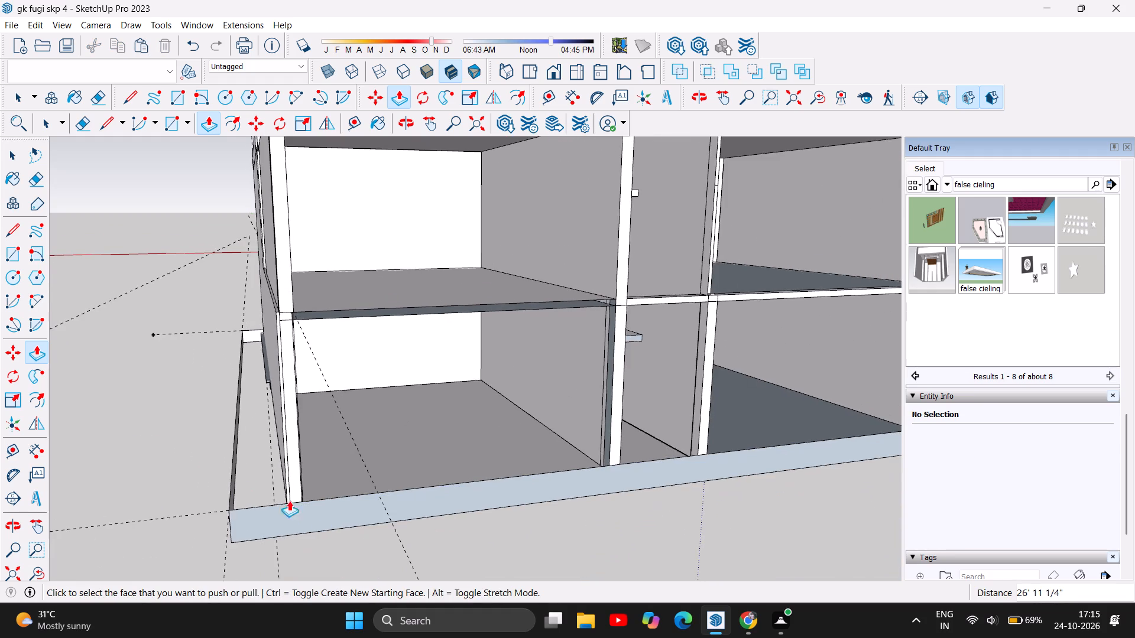
scroll(369, 527, down, 8)
scroll(583, 541, down, 7)
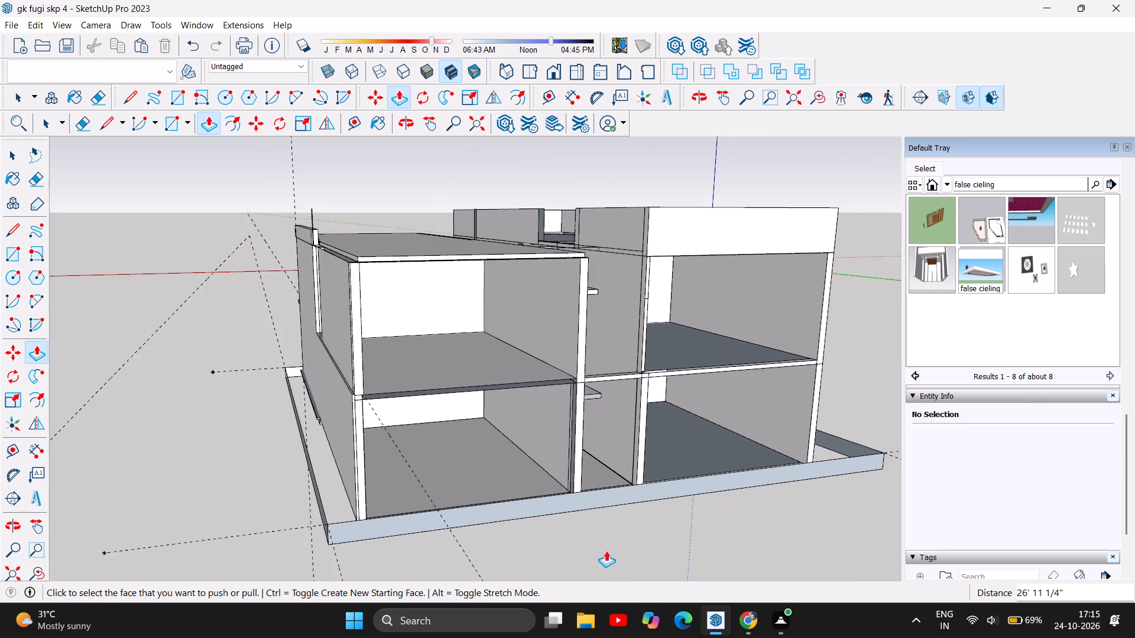
click(404, 121)
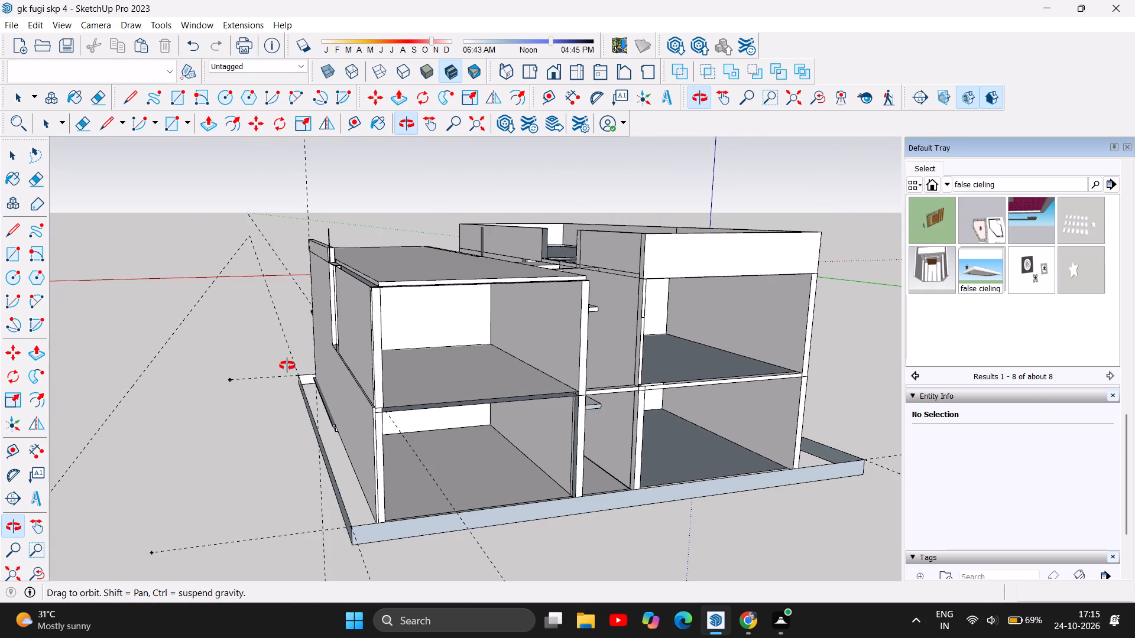
drag(291, 367, 599, 451)
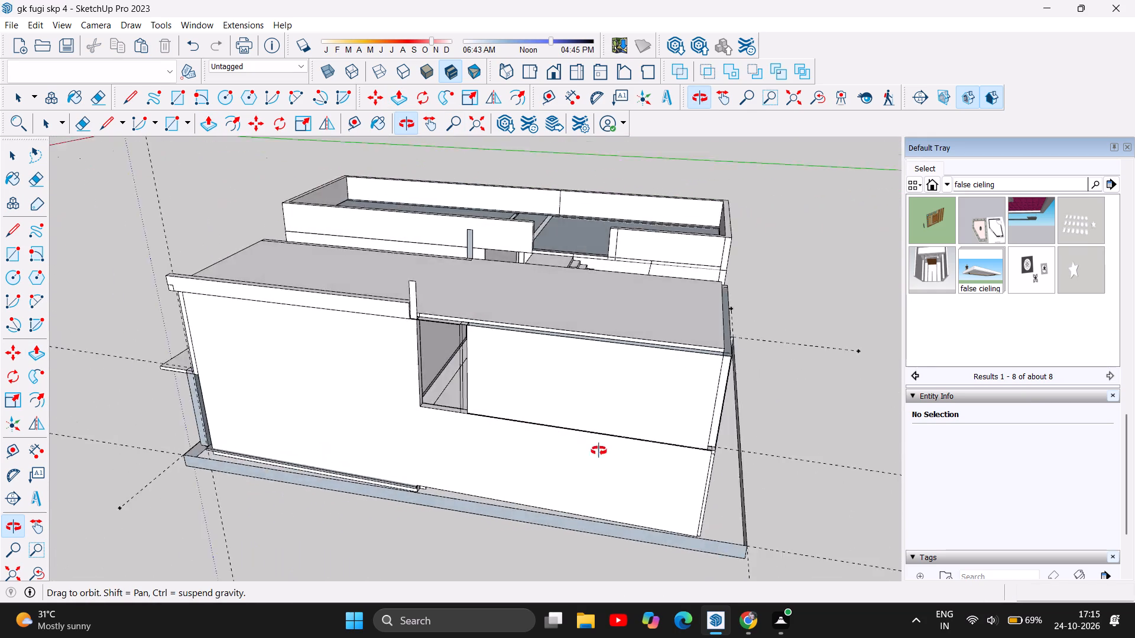
drag(599, 451, 826, 358)
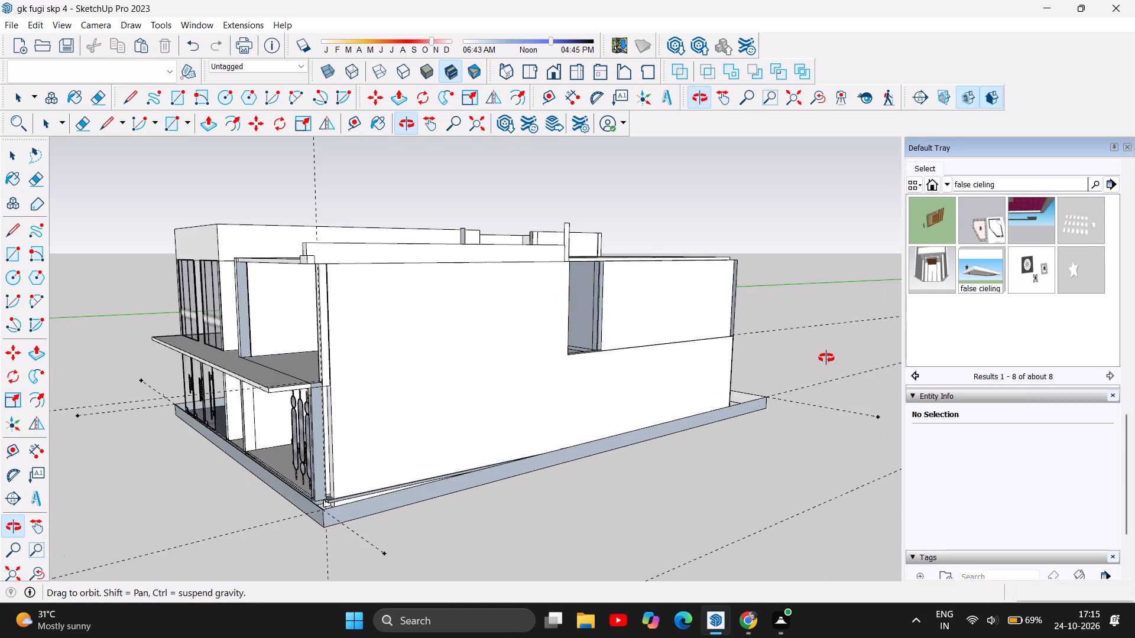
drag(826, 358, 421, 456)
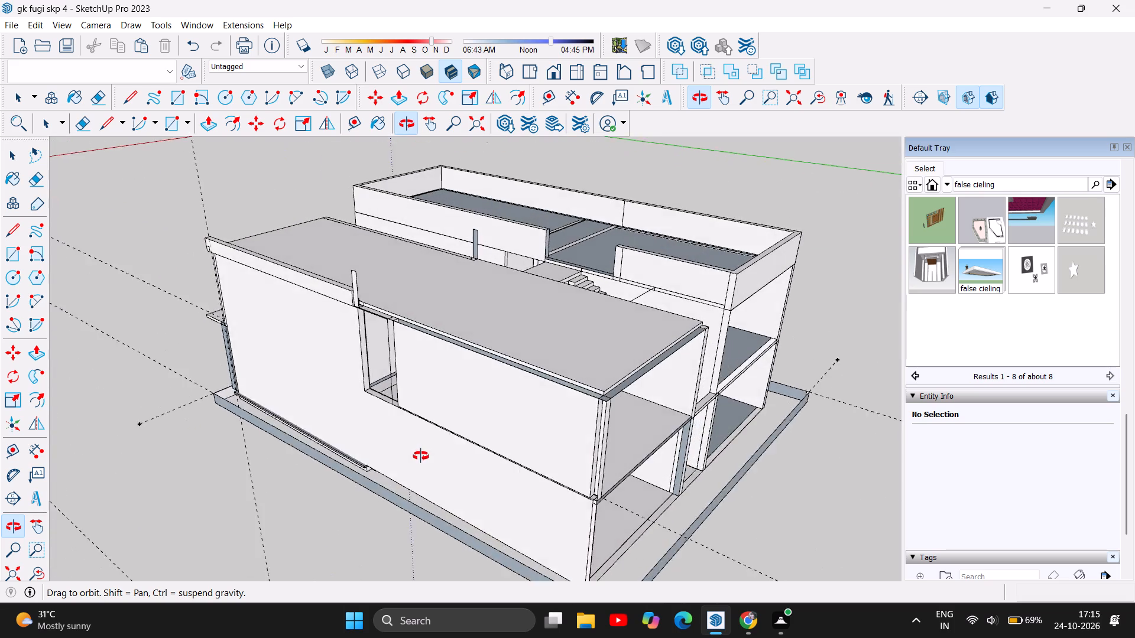
drag(421, 456, 395, 467)
Raise the narrow top face of the extended ground-floor long side wall by about 2' 3/16" with Push/Pull.
scroll(494, 502, up, 6)
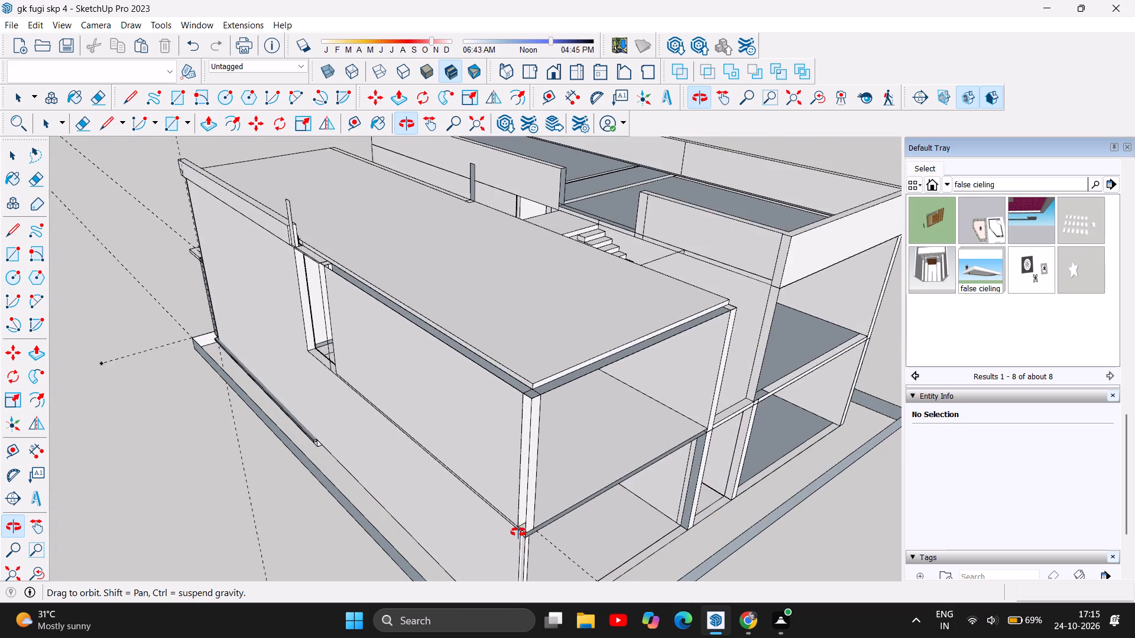
scroll(520, 536, up, 18)
drag(502, 517, 478, 524)
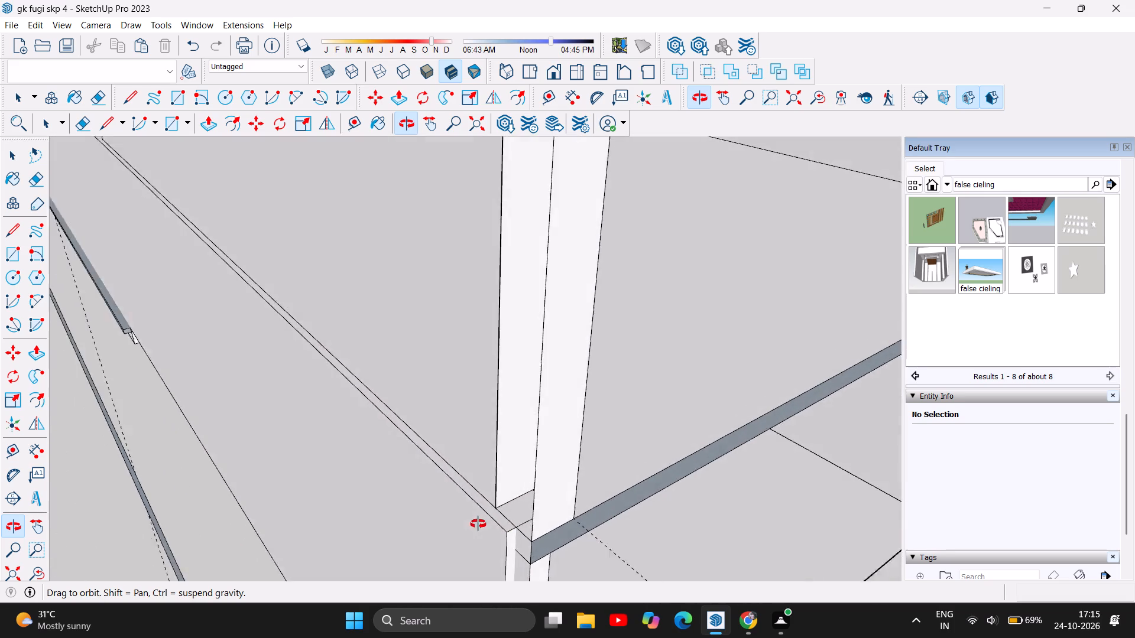
drag(478, 524, 384, 515)
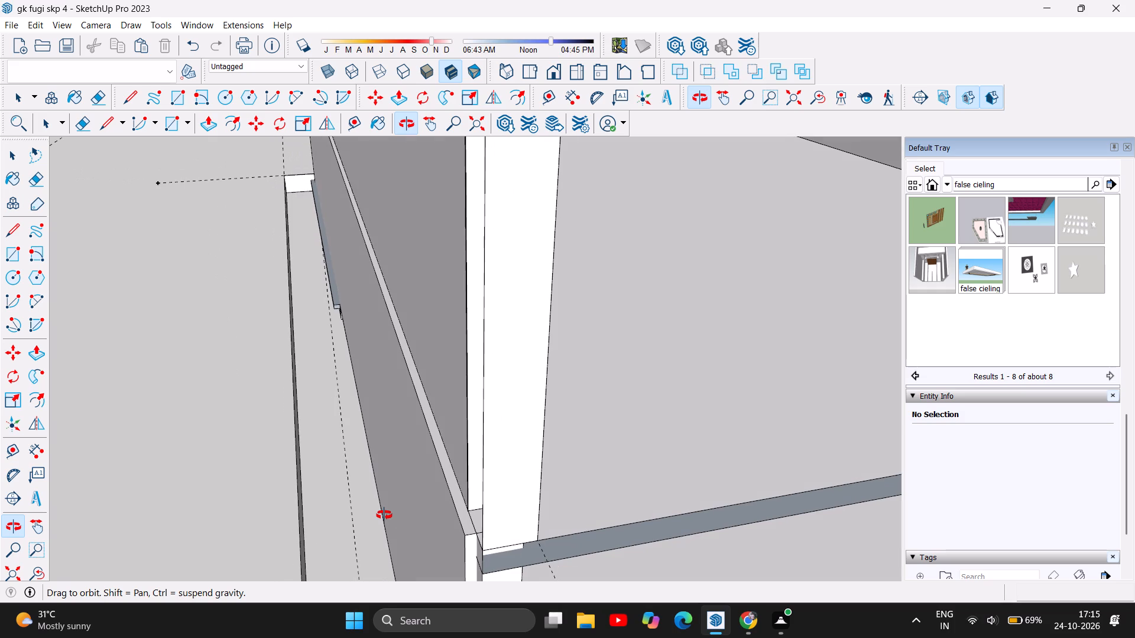
drag(384, 433, 358, 379)
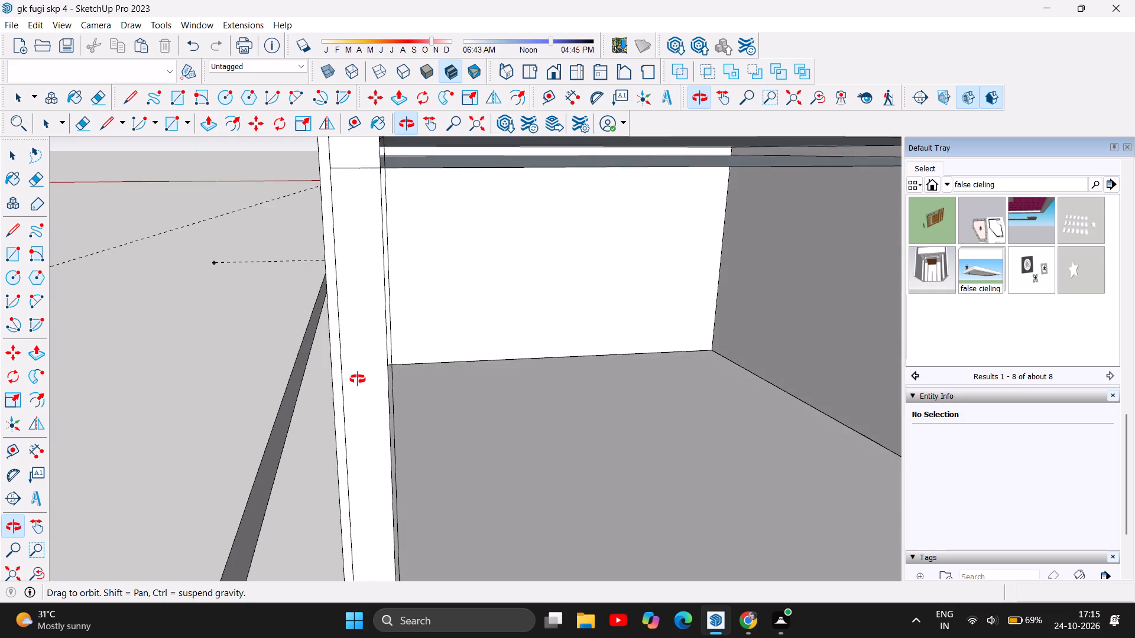
drag(358, 379, 373, 410)
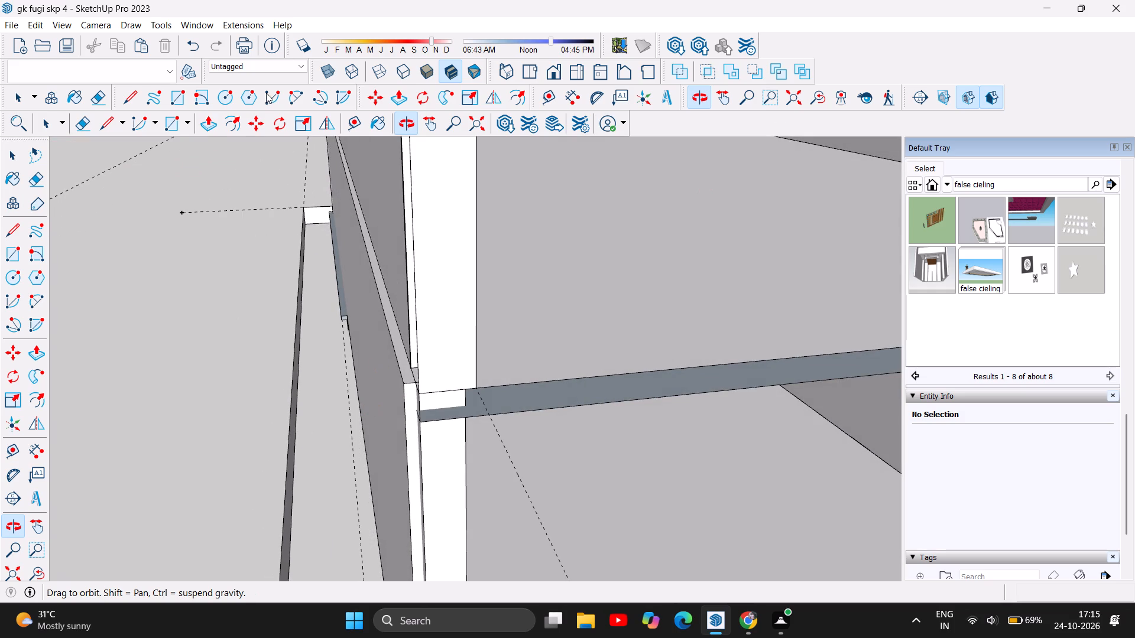
click(209, 126)
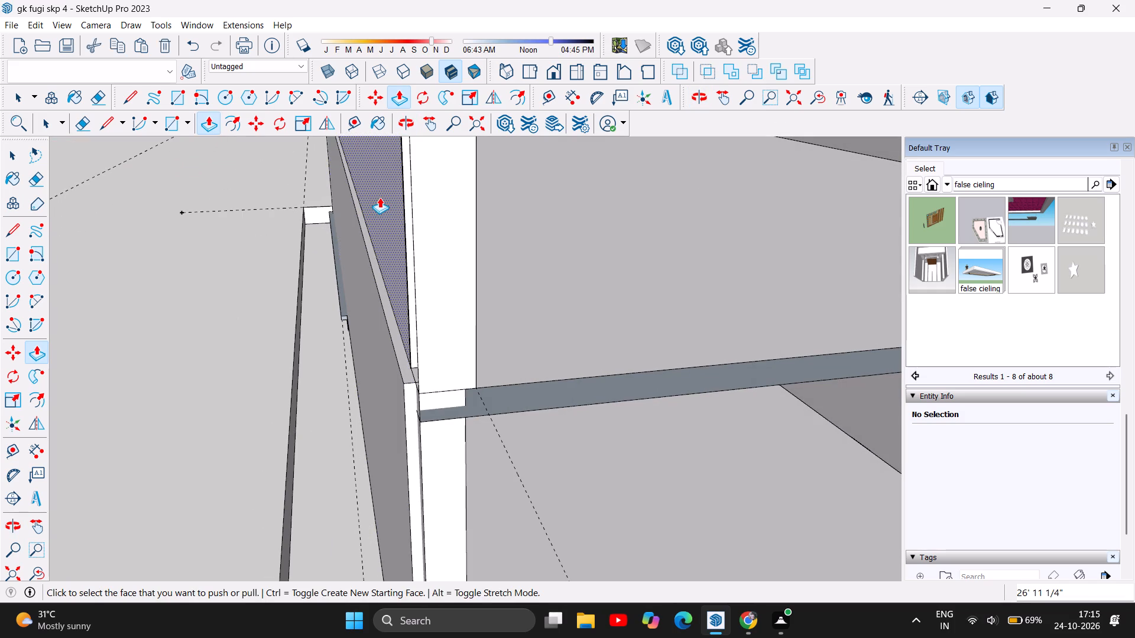
drag(380, 197, 368, 201)
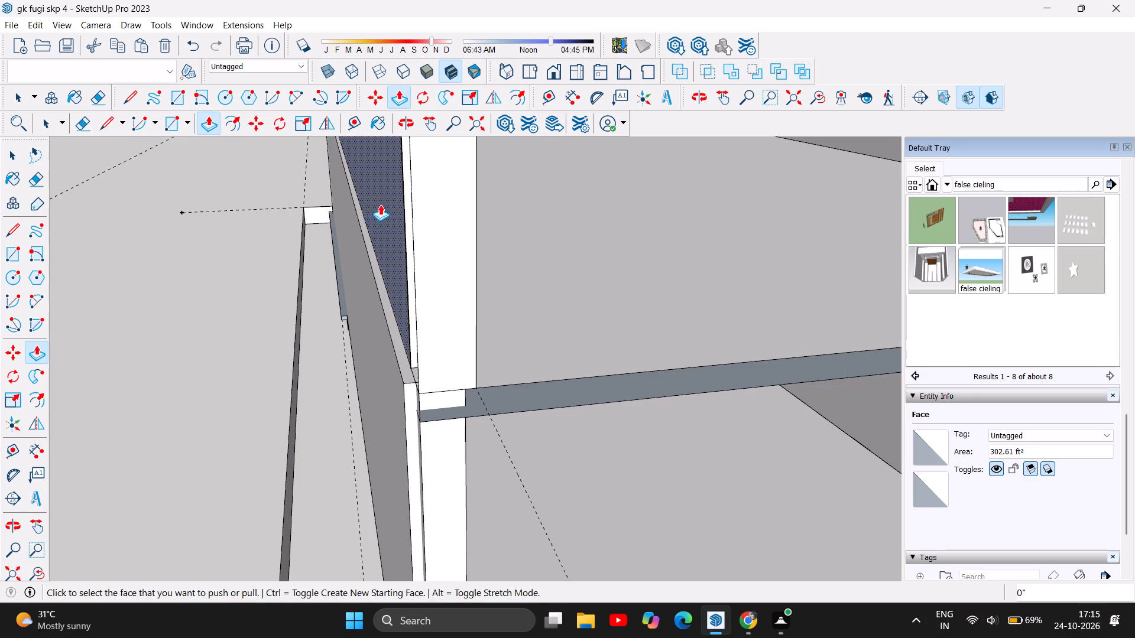
drag(387, 207, 368, 209)
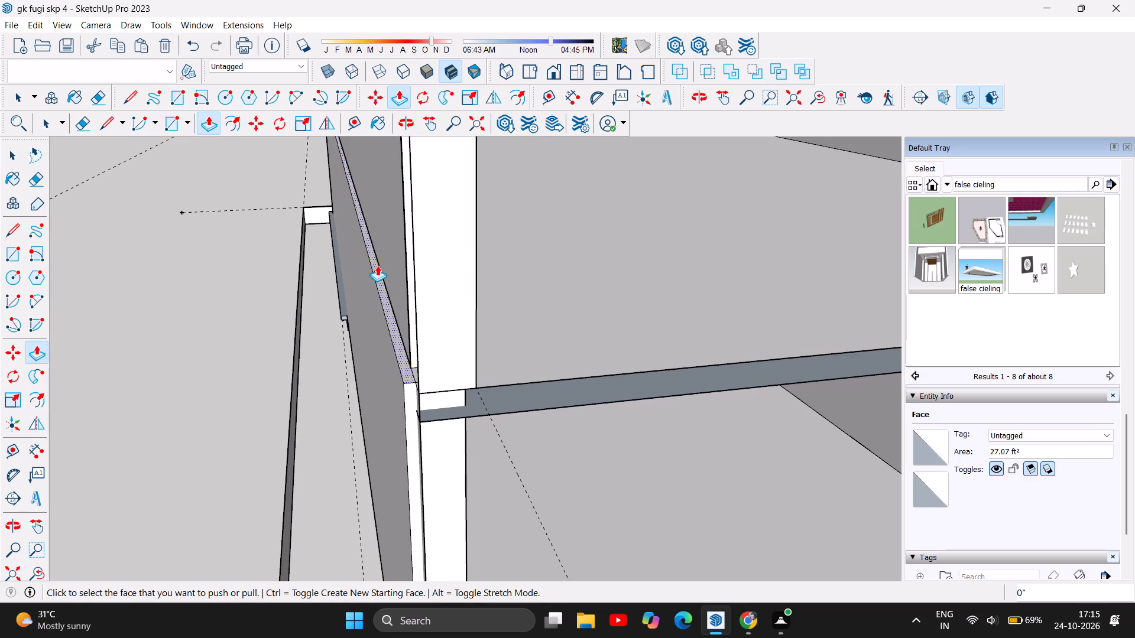
drag(377, 265, 395, 164)
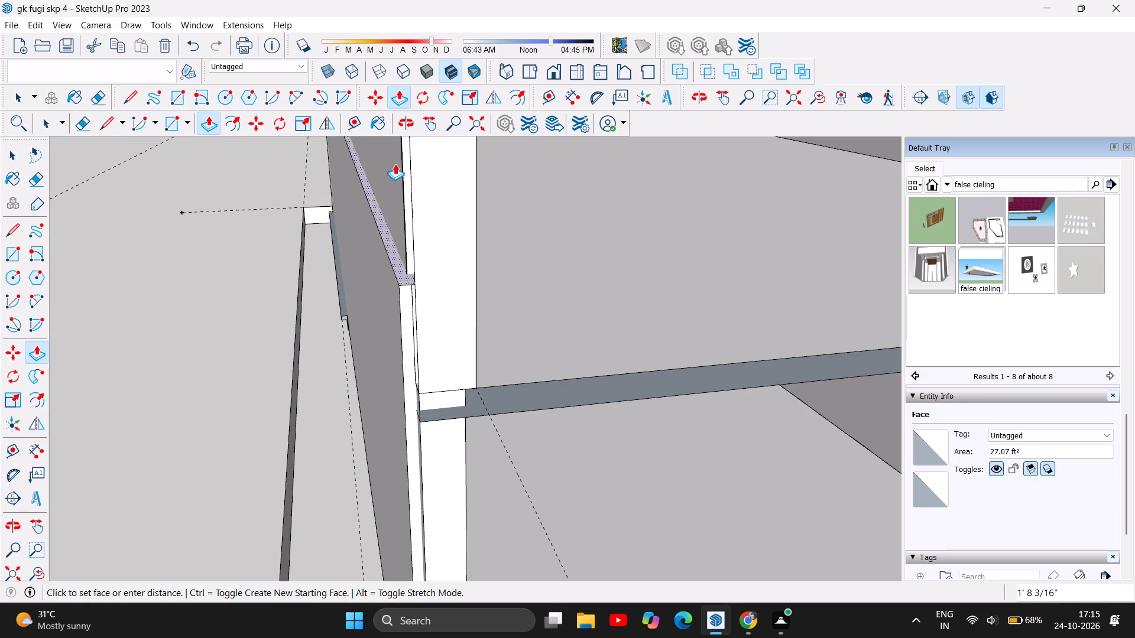
drag(395, 164, 395, 162)
Pull the long side wall's top ledge up another 5' 7 5/8" or so, across the window opening.
scroll(375, 497, down, 4)
scroll(413, 530, down, 5)
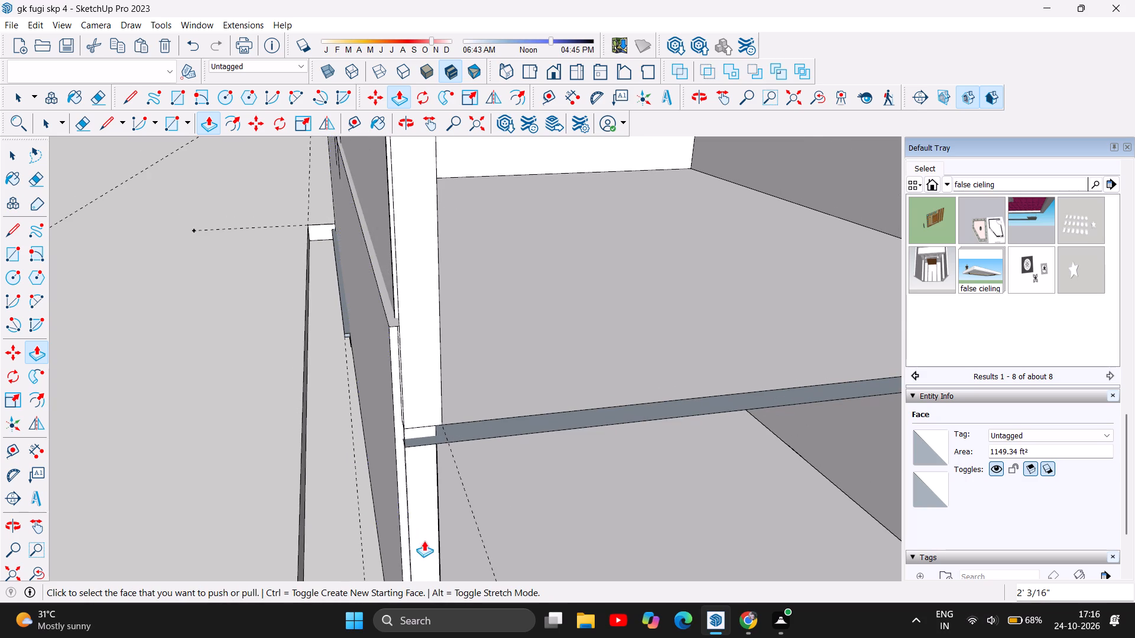
scroll(443, 552, down, 6)
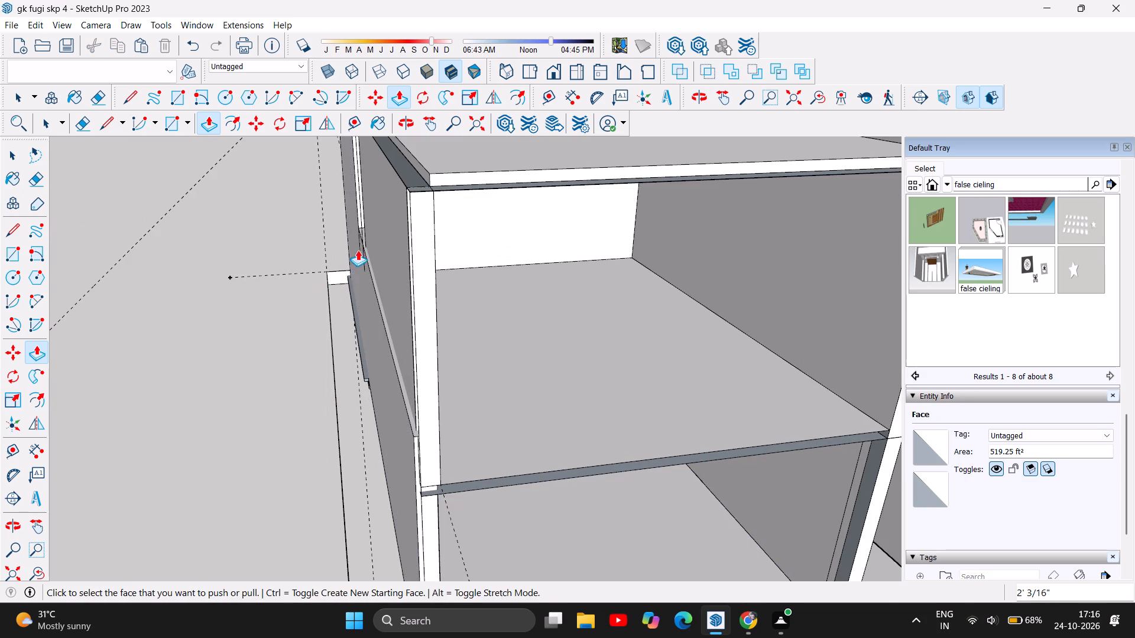
scroll(378, 230, up, 5)
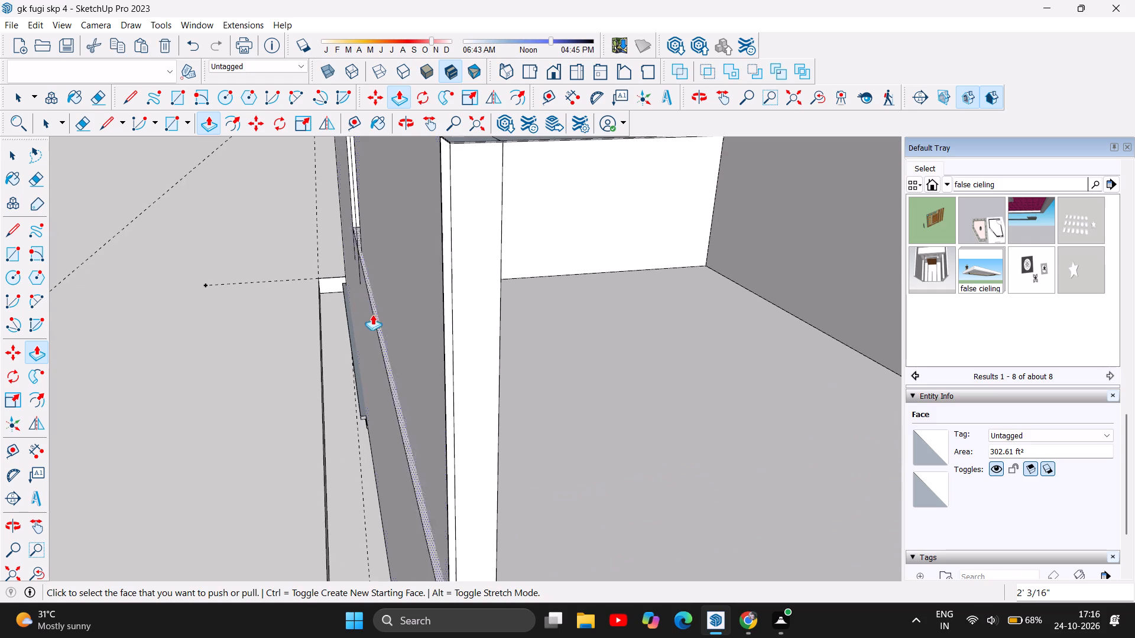
drag(382, 338, 400, 260)
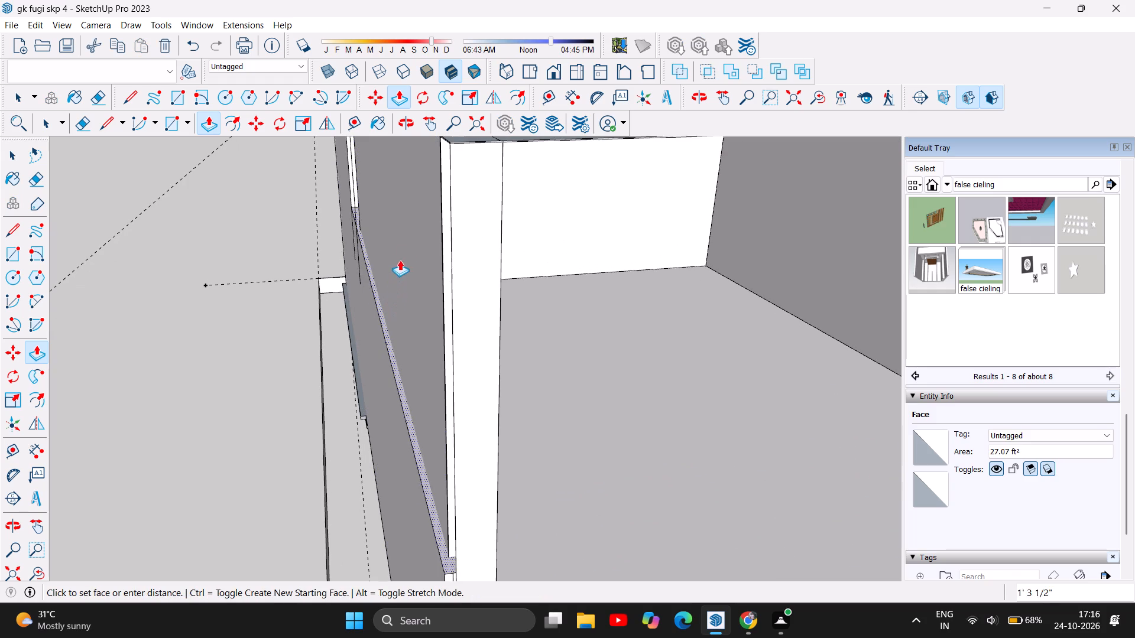
drag(400, 260, 416, 187)
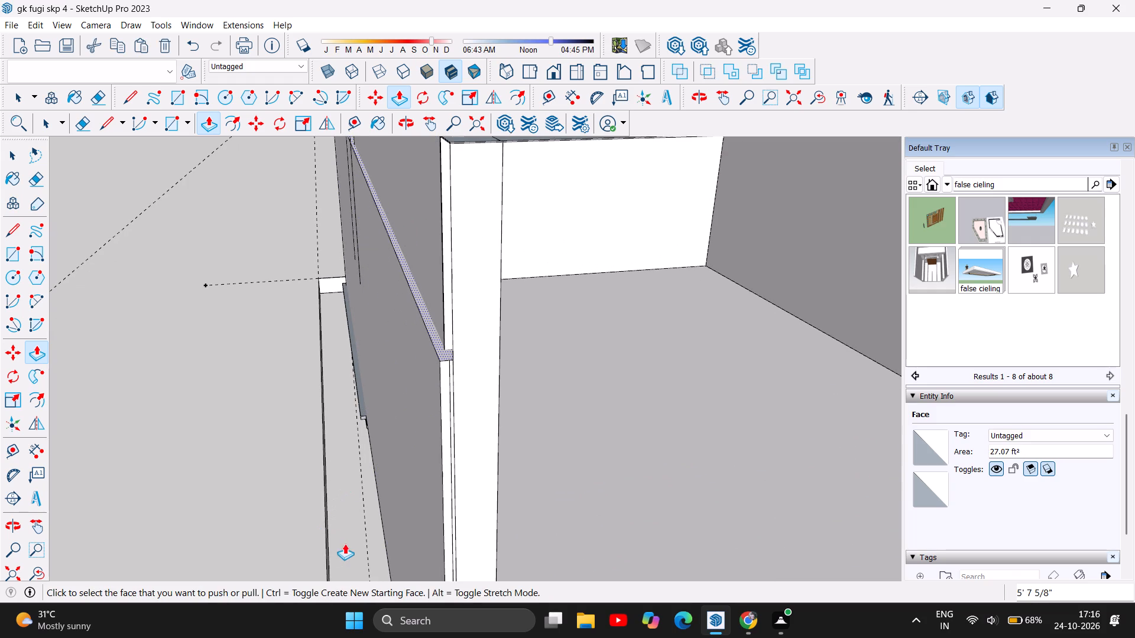
Raise the wall's top face about 3' 9 3/16" plus a further 2 3/8" to meet the top of the roof slab.
scroll(354, 548, down, 4)
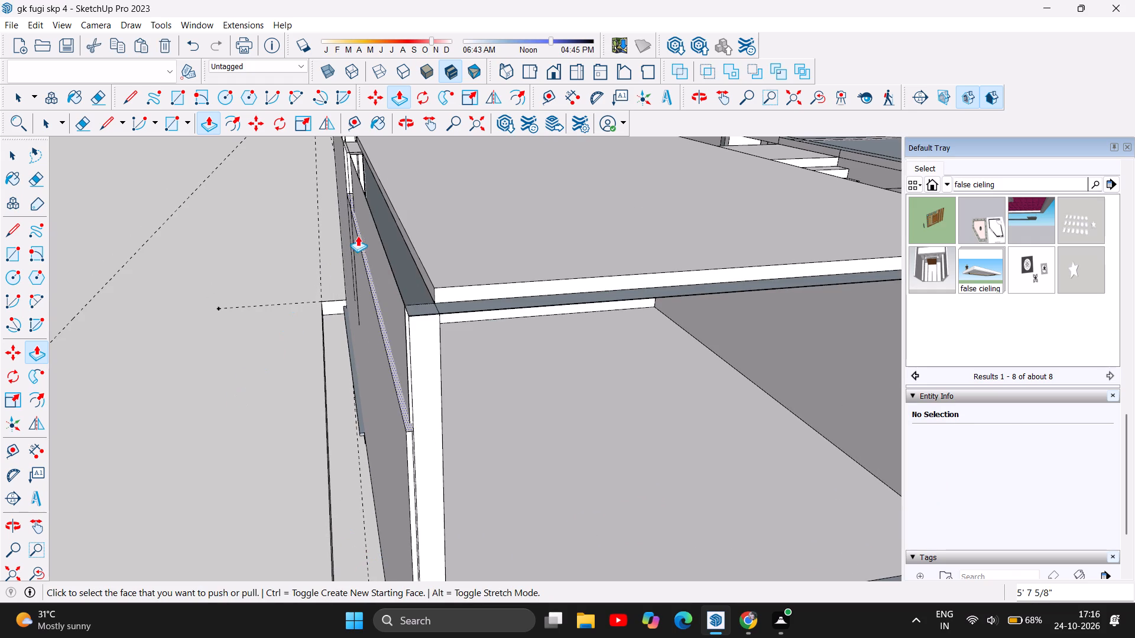
scroll(408, 213, up, 4)
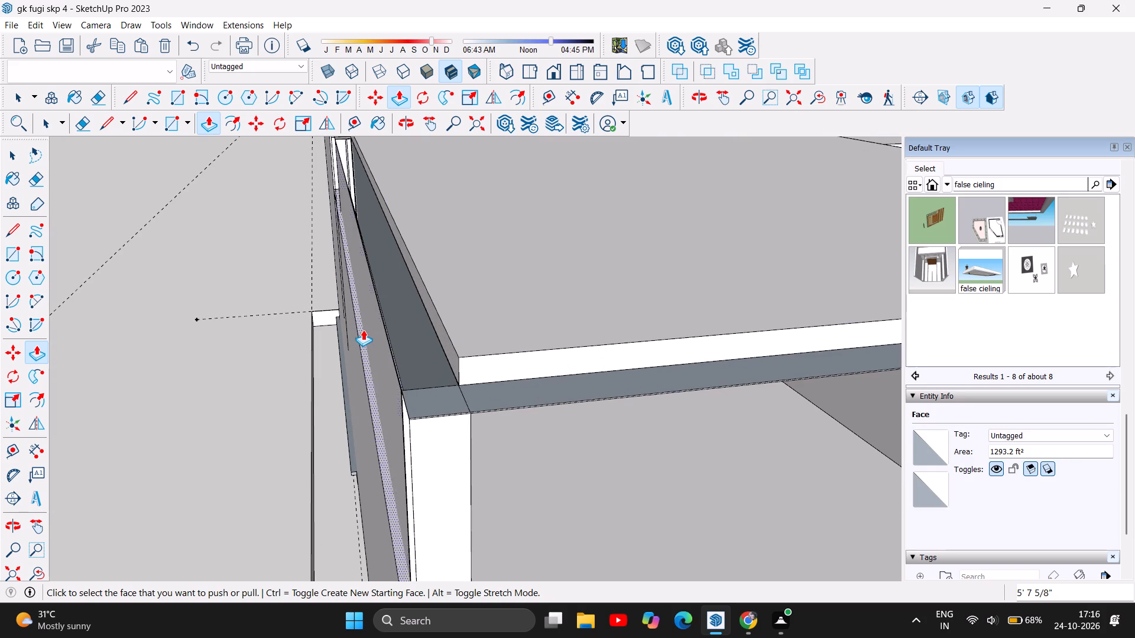
drag(359, 336, 367, 282)
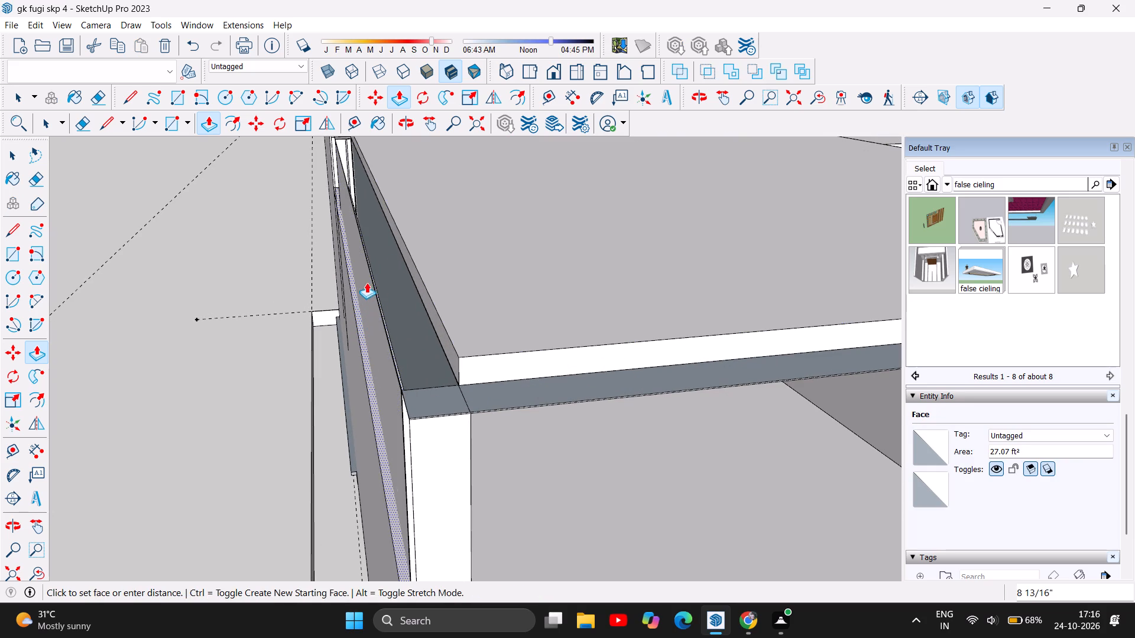
drag(367, 282, 388, 206)
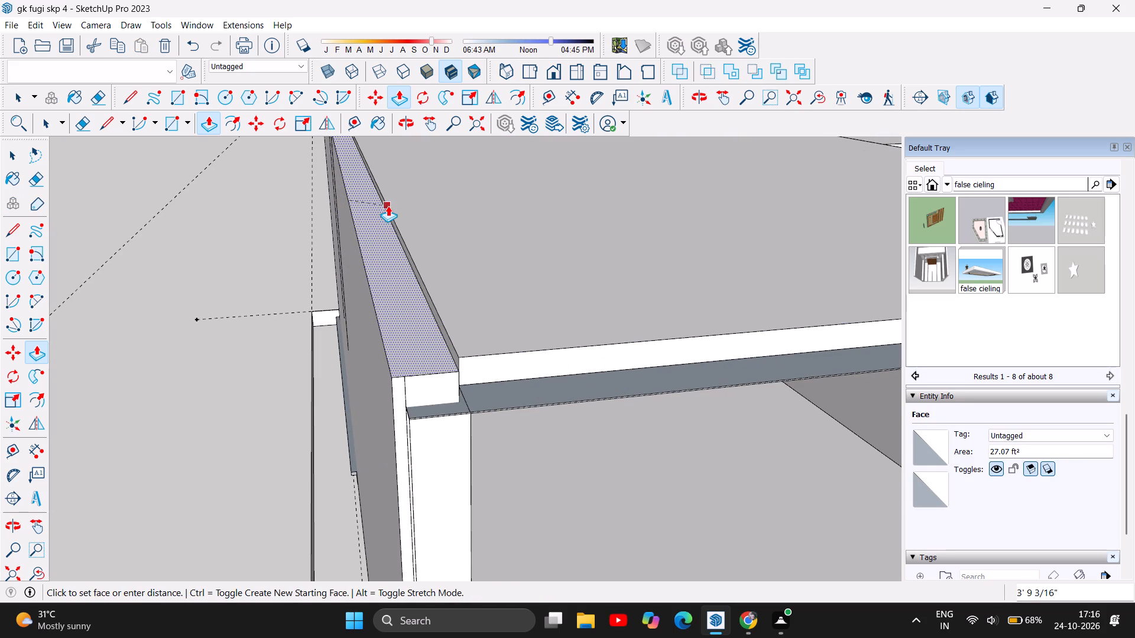
drag(388, 206, 391, 190)
drag(408, 341, 437, 336)
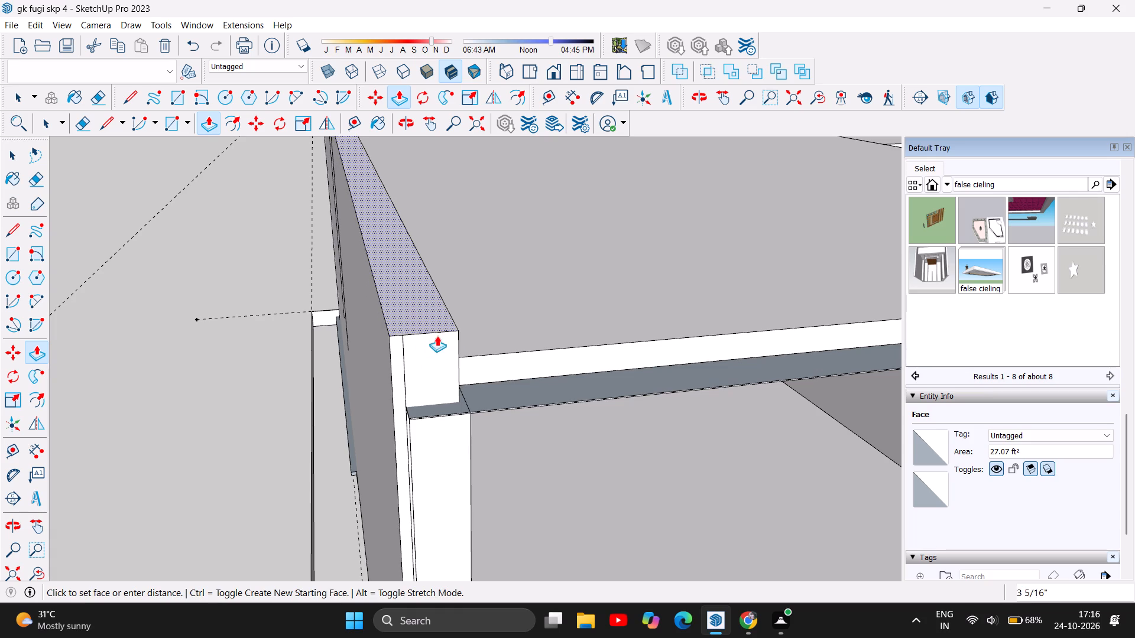
drag(437, 336, 460, 341)
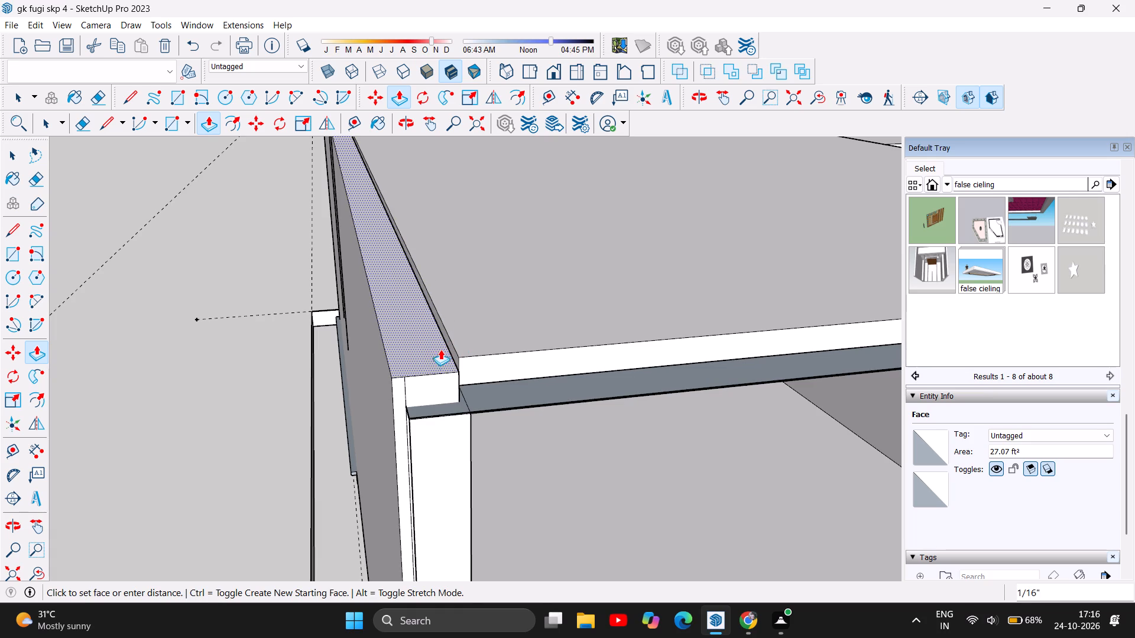
drag(440, 352, 450, 331)
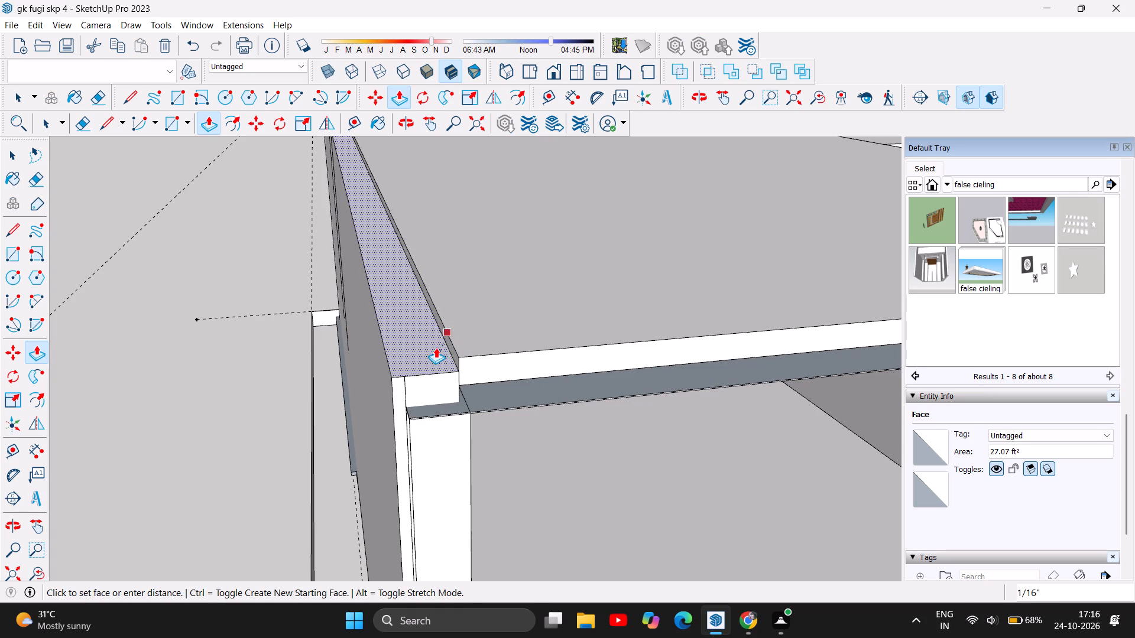
scroll(436, 347, up, 9)
drag(429, 375, 440, 347)
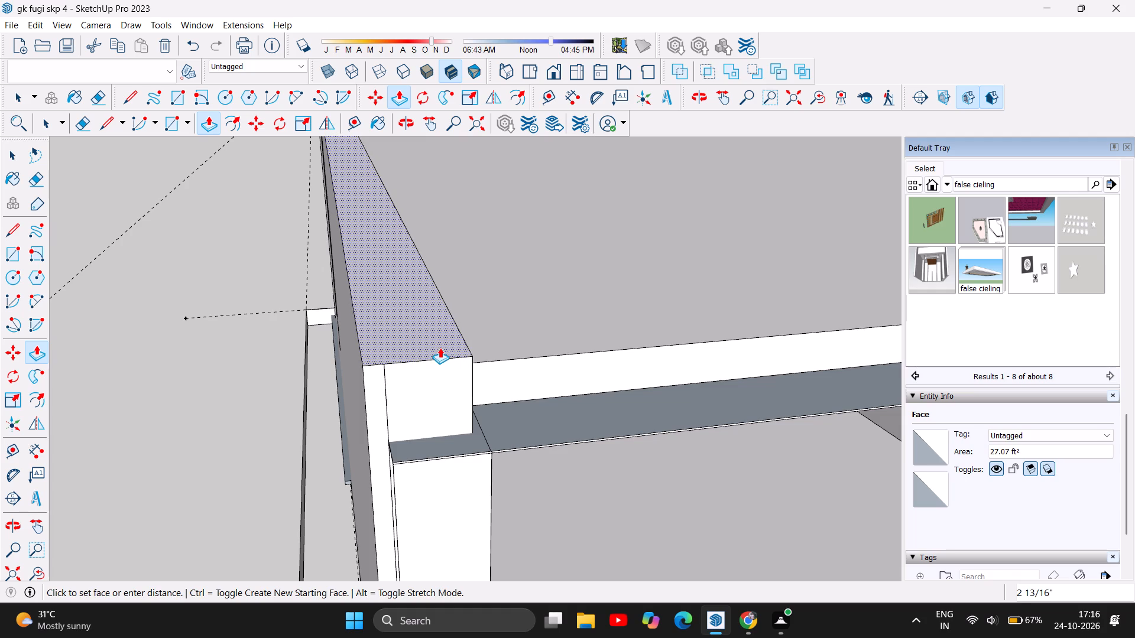
drag(440, 347, 474, 355)
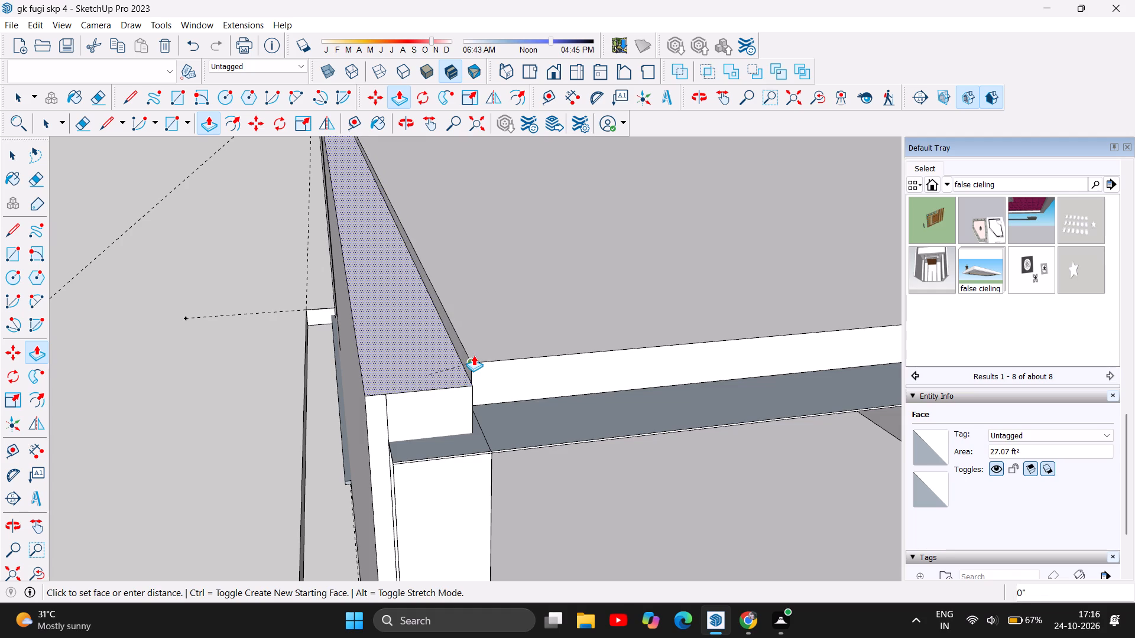
drag(474, 355, 476, 352)
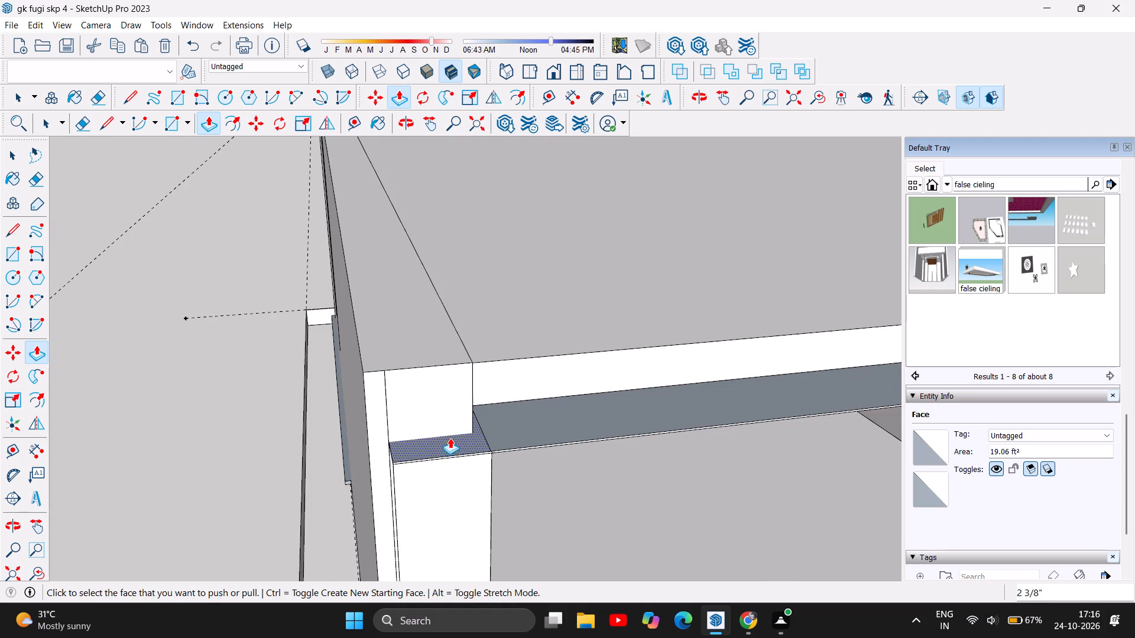
Pull the roof slab's end face forward over the front ledge, and the raised side wall's end face forward about 4".
drag(541, 424, 541, 388)
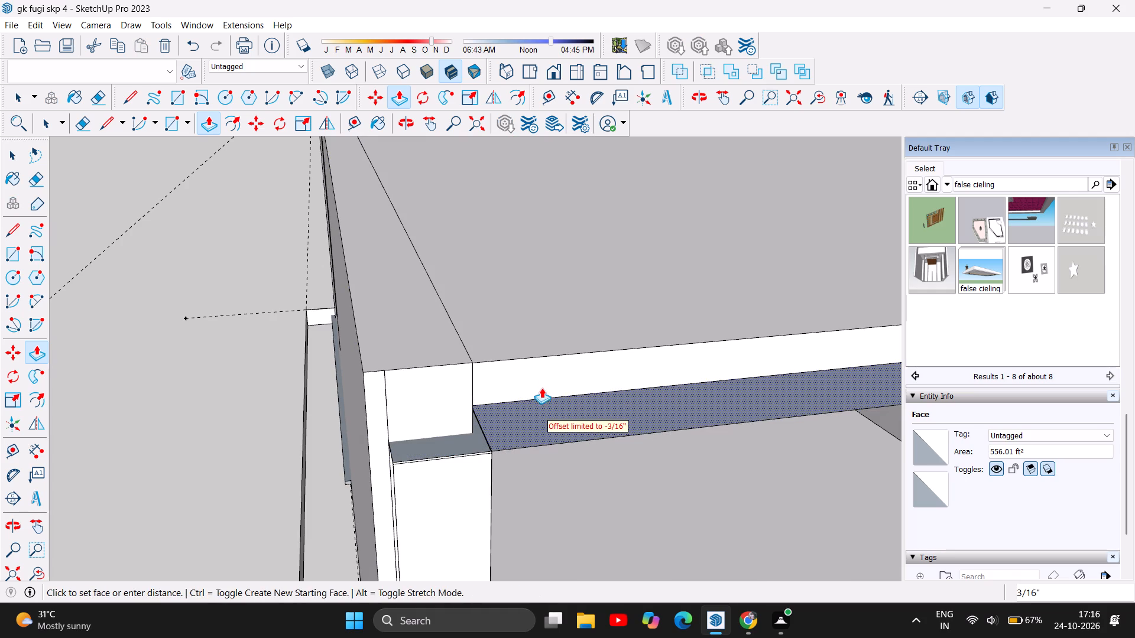
drag(541, 388, 541, 383)
drag(507, 370, 549, 422)
drag(449, 392, 459, 409)
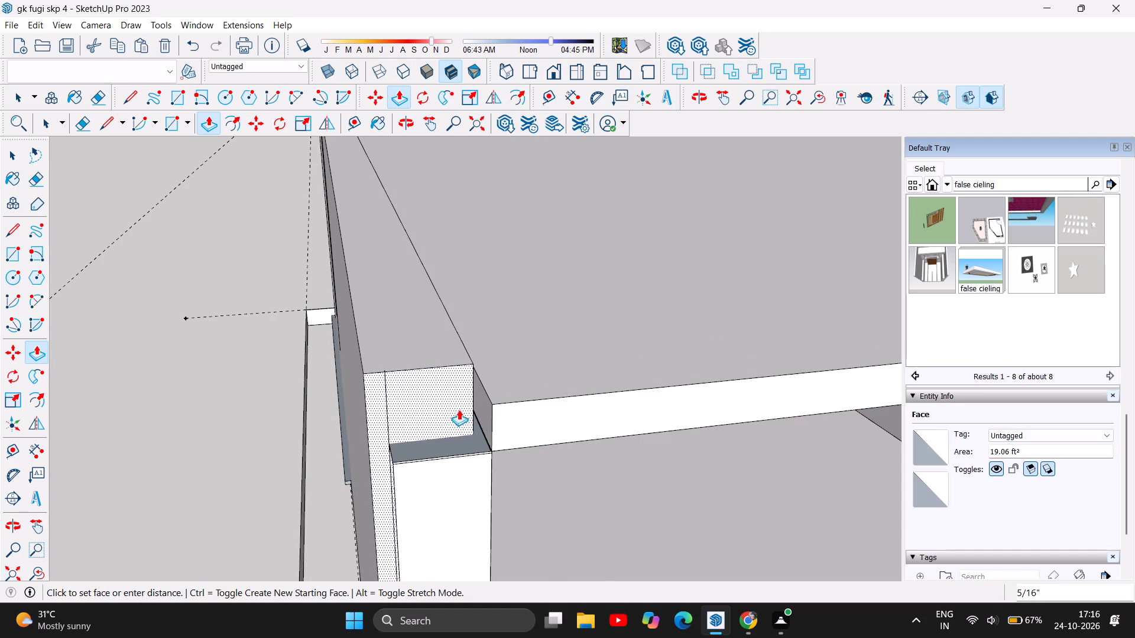
drag(459, 409, 485, 437)
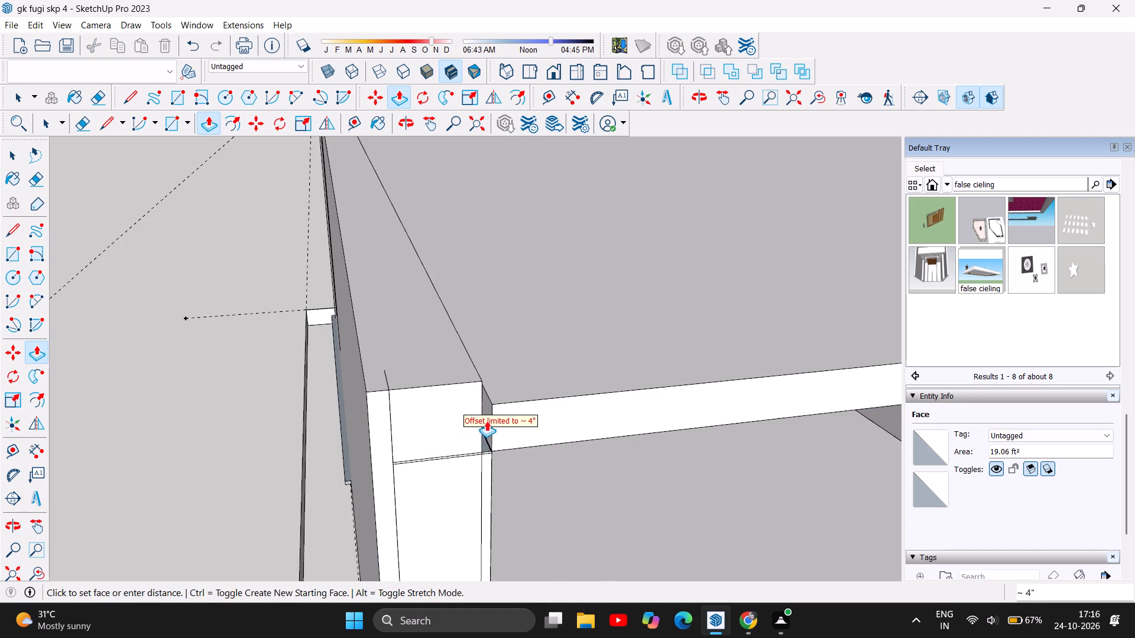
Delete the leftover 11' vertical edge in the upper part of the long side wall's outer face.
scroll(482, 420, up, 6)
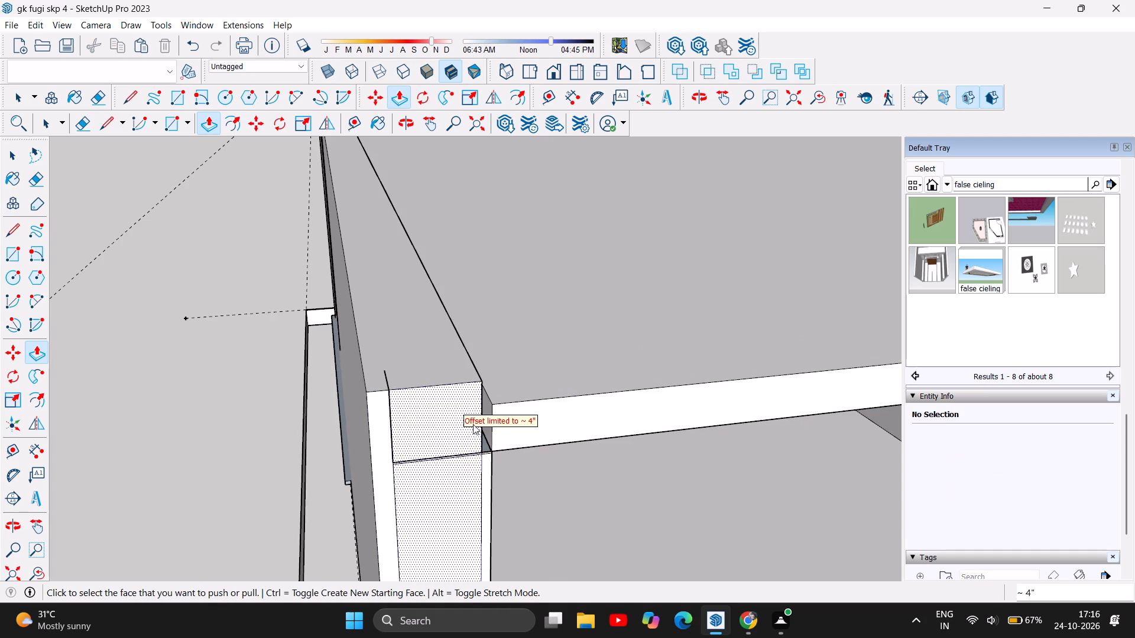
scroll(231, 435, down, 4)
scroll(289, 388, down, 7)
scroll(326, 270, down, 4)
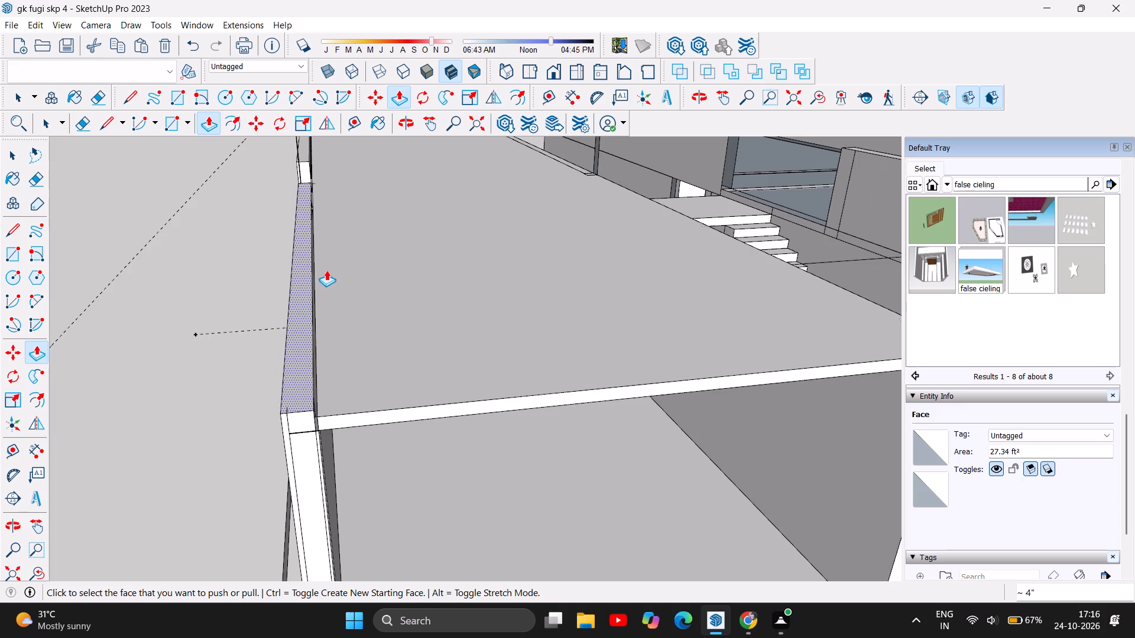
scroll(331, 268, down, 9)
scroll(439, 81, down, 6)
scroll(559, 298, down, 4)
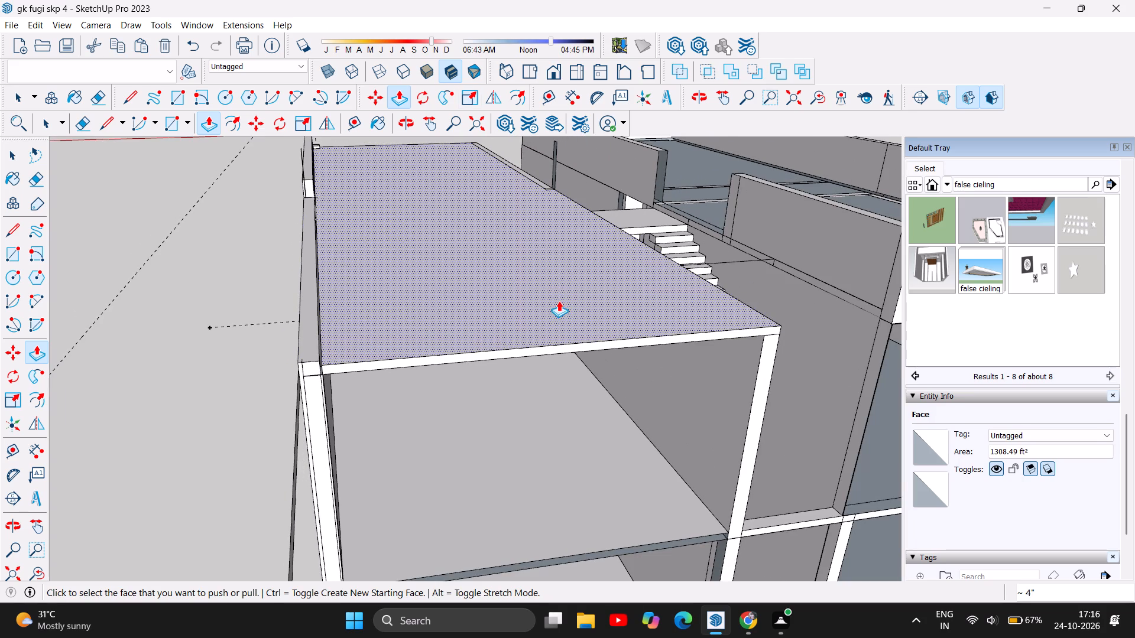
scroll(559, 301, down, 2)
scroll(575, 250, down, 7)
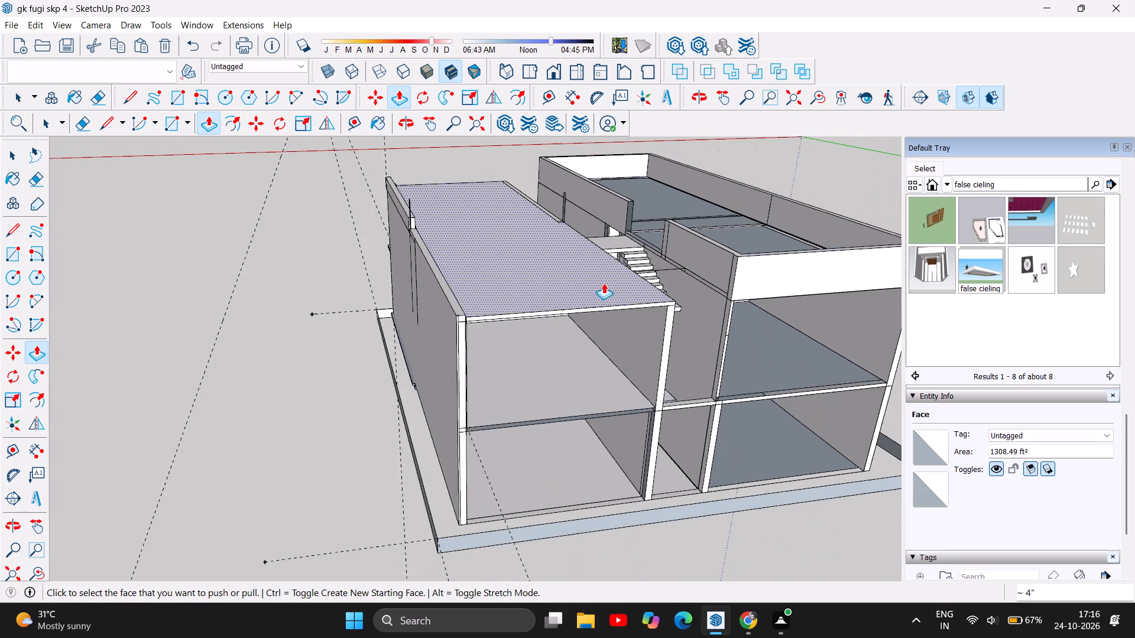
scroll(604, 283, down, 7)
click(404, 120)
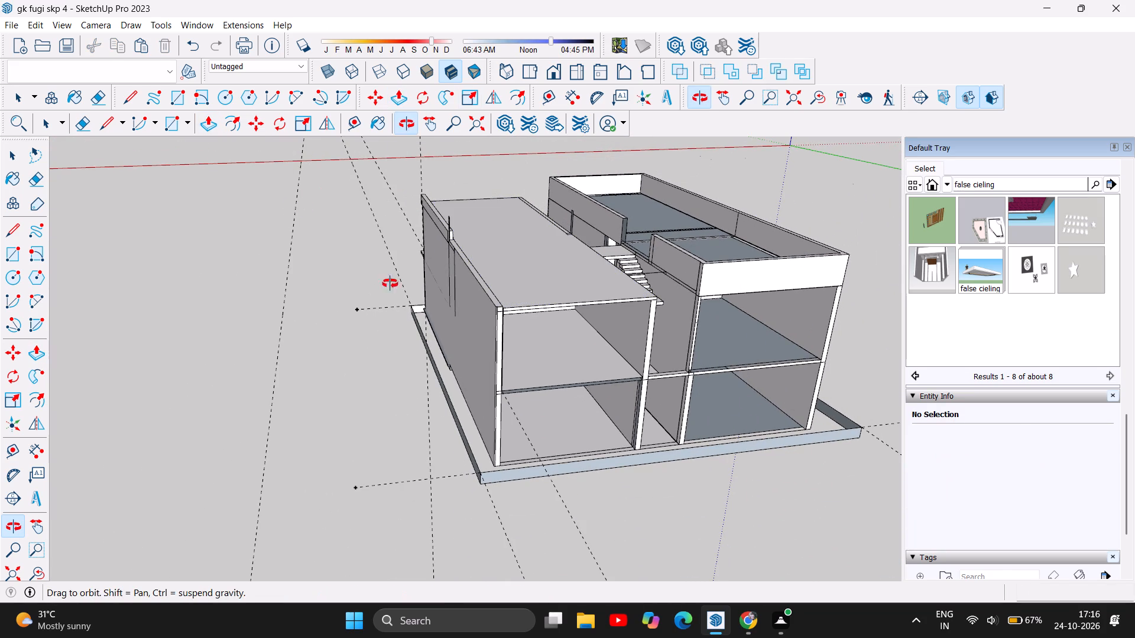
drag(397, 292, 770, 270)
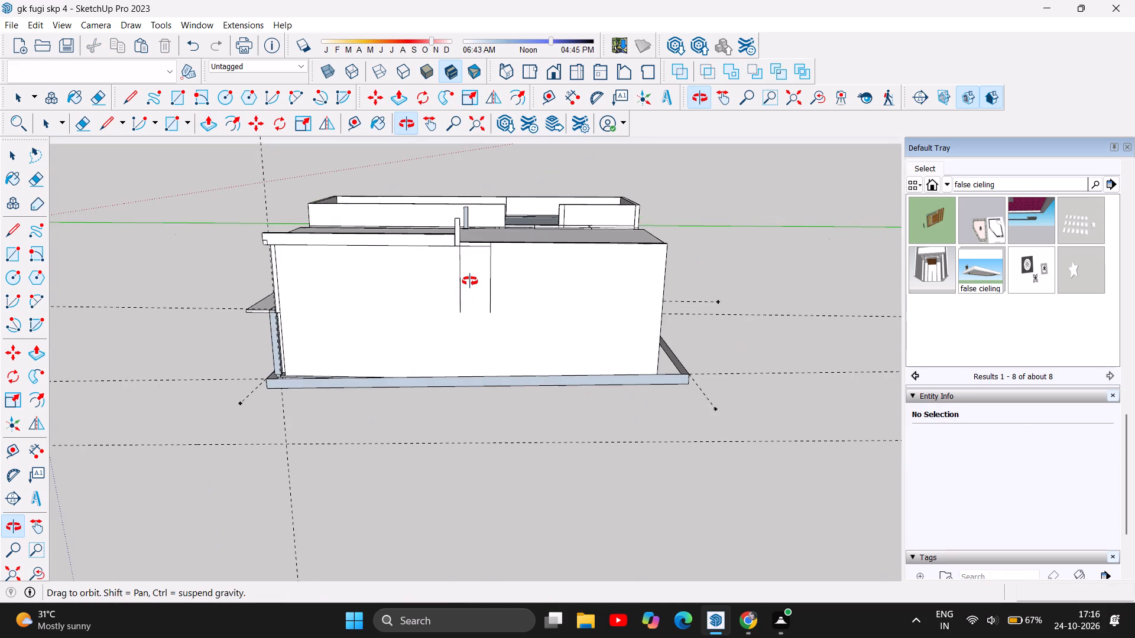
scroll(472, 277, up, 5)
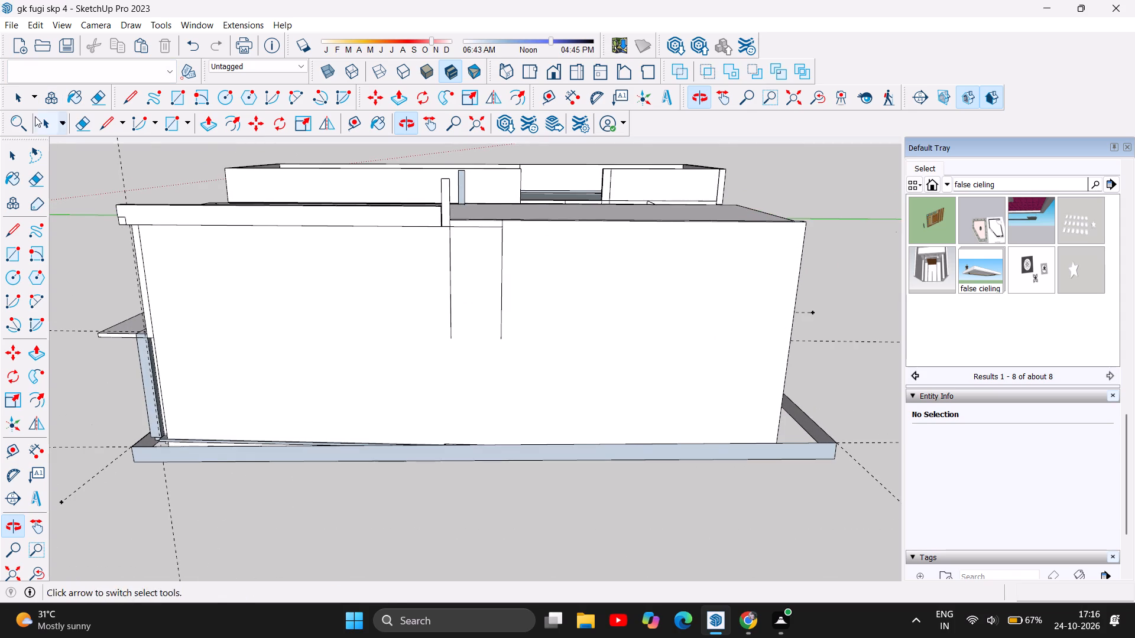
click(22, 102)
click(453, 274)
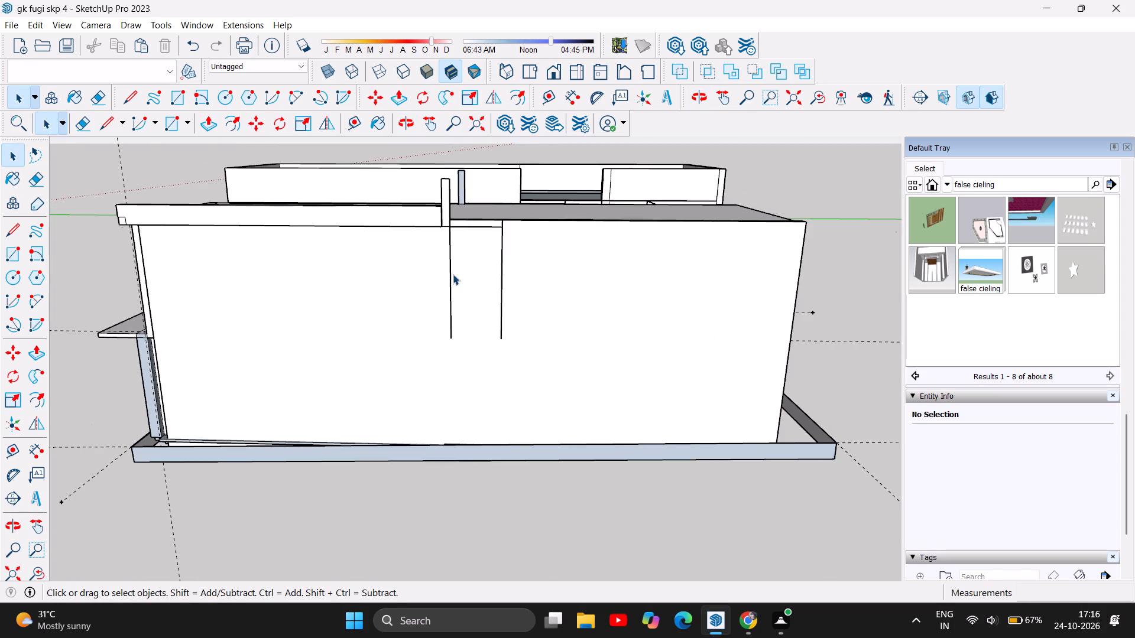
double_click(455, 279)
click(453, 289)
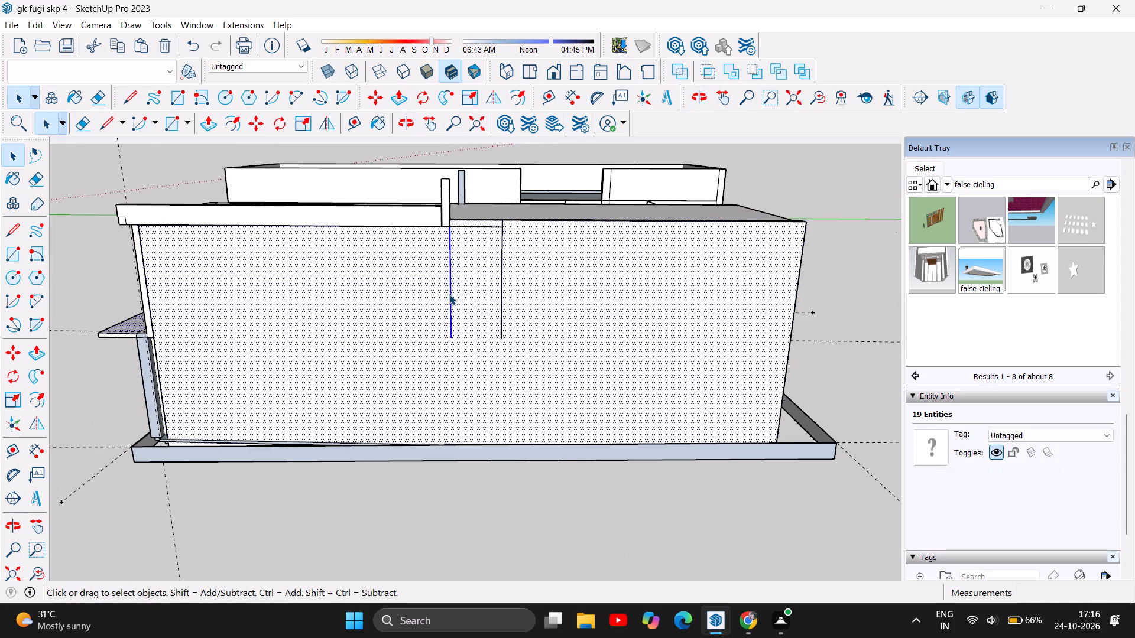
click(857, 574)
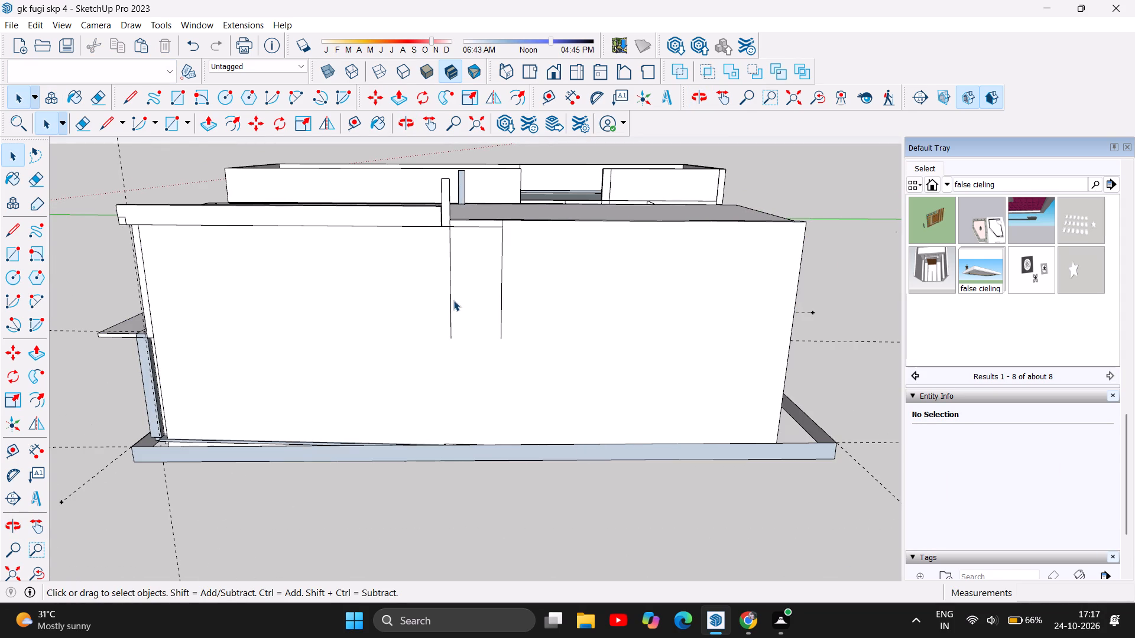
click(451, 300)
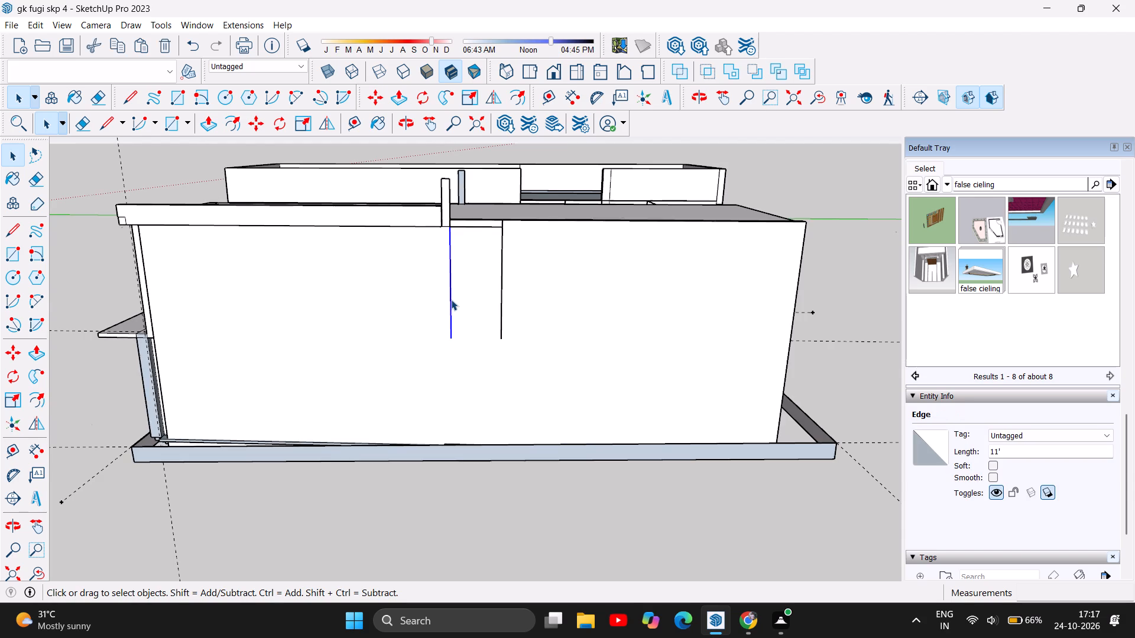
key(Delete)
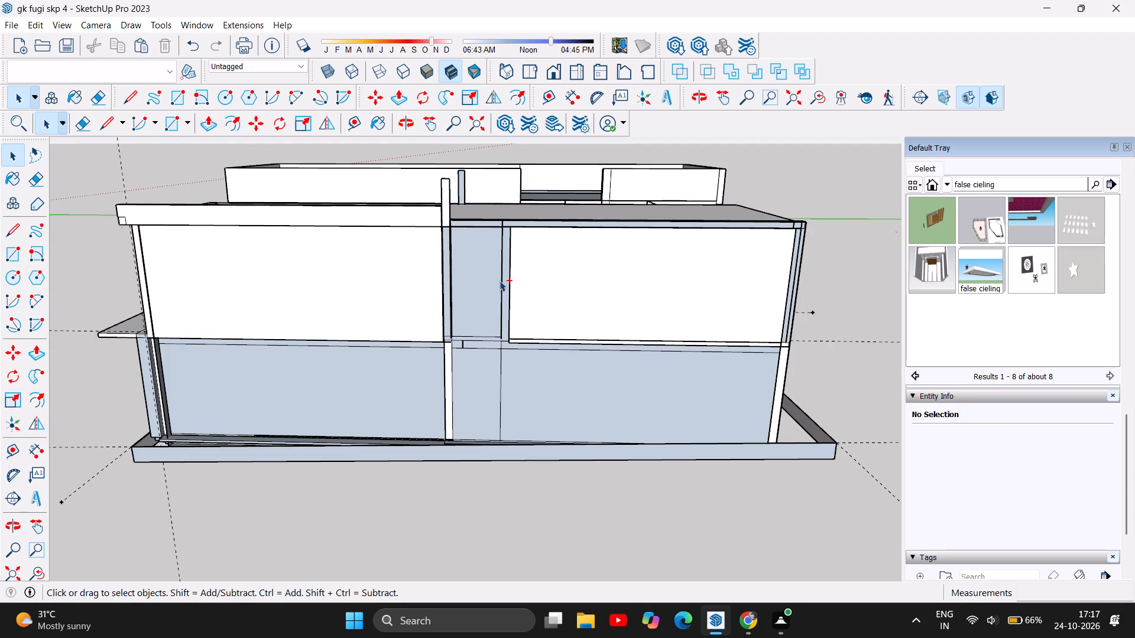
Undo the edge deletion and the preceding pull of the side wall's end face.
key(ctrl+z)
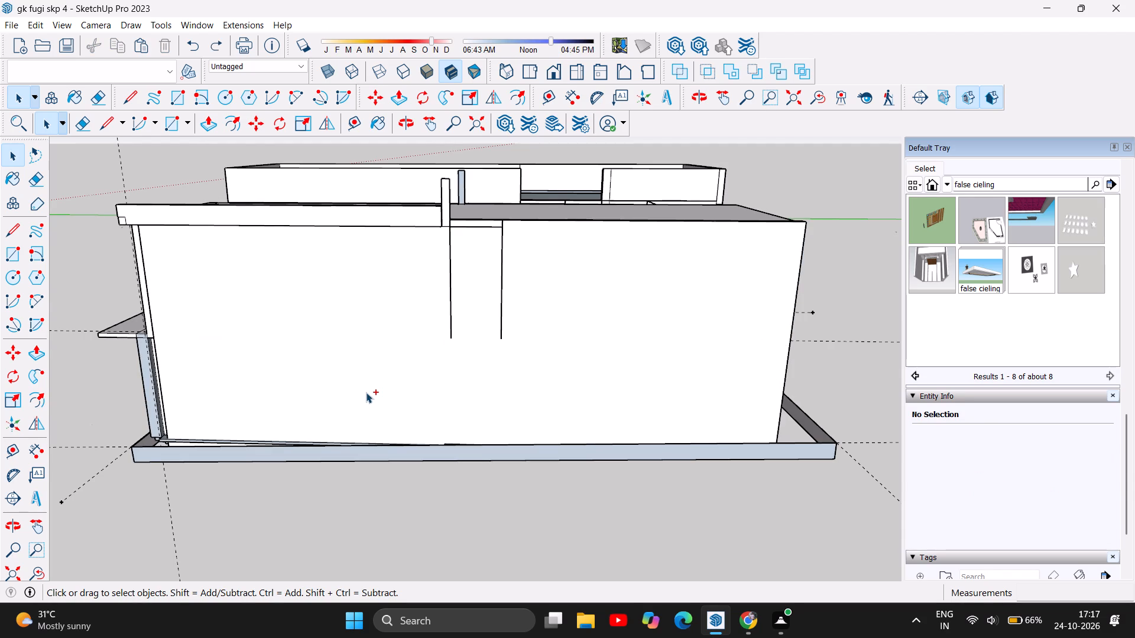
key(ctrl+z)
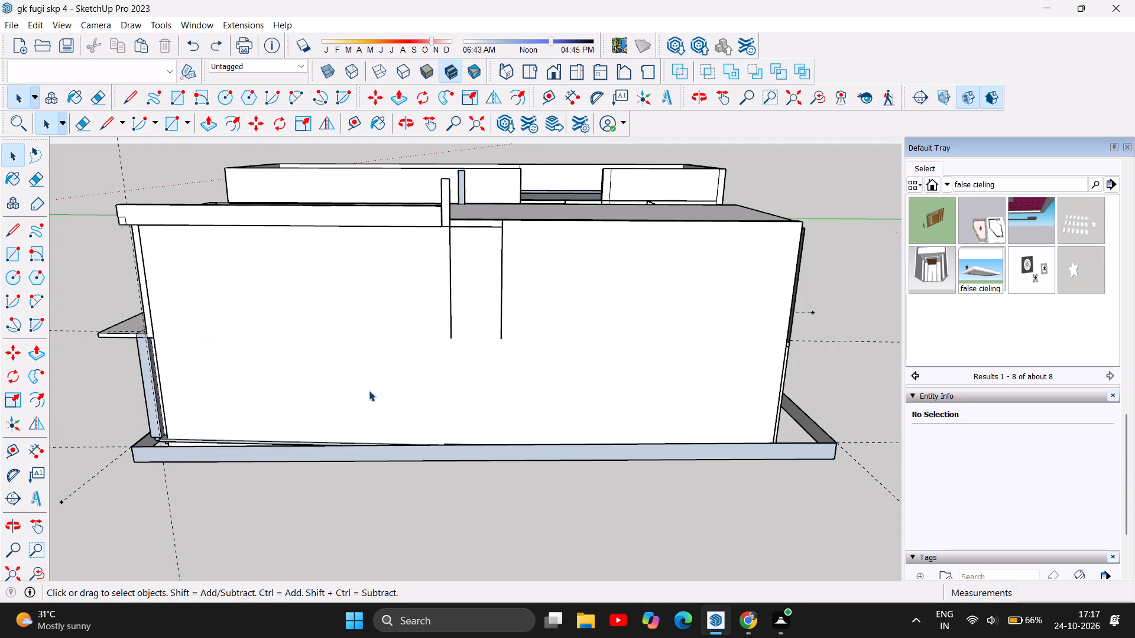
Delete the large outer face of the long side wall.
click(448, 293)
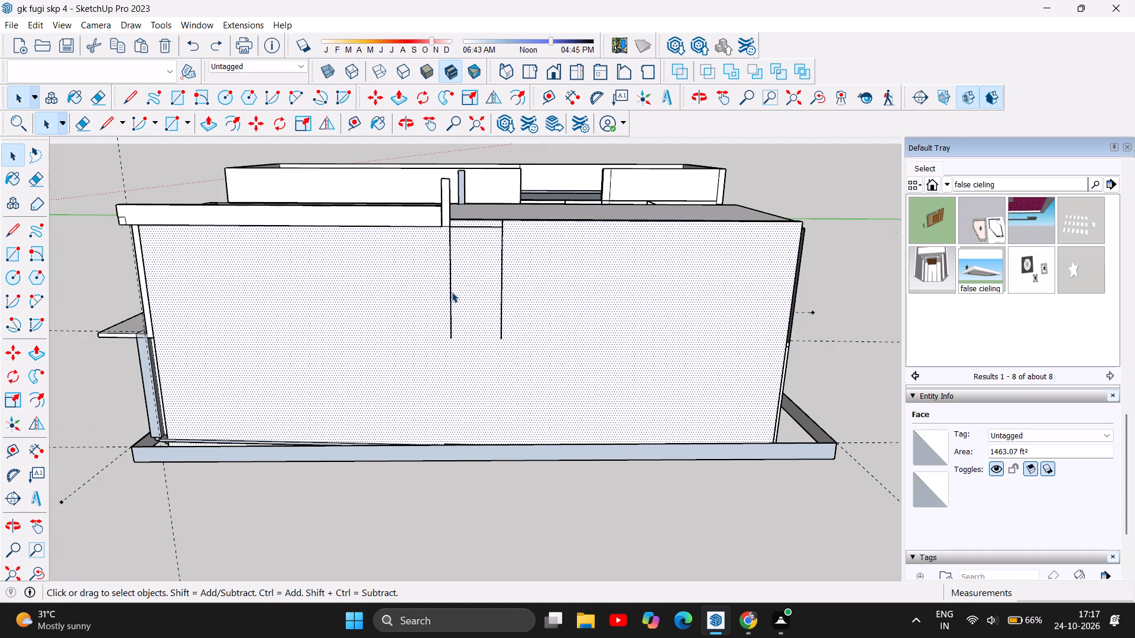
click(452, 292)
click(420, 310)
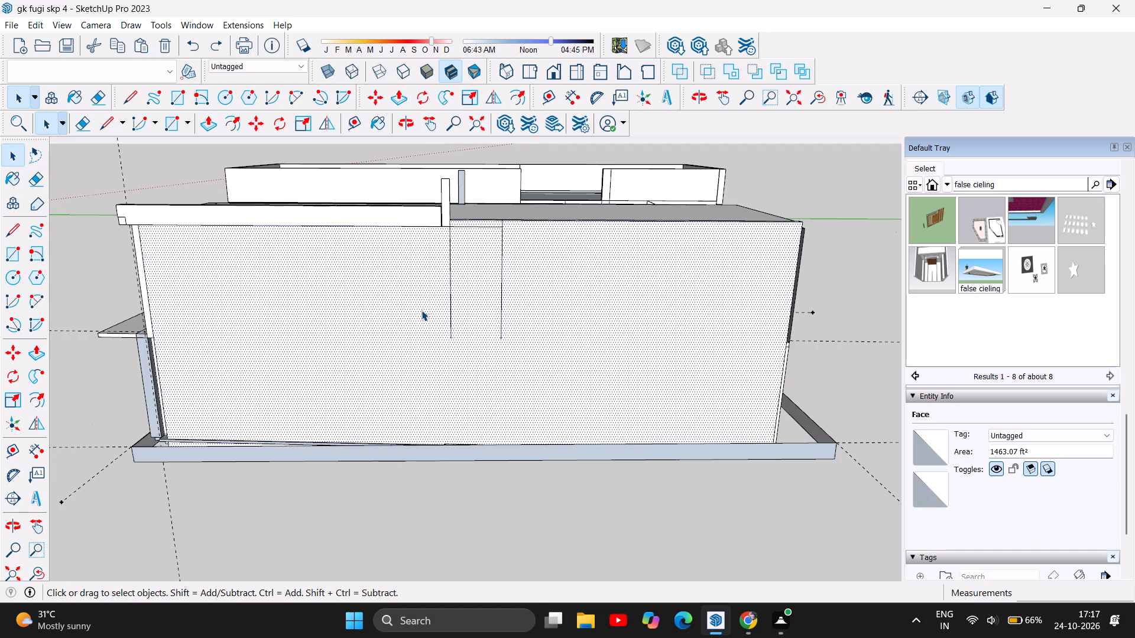
key(Delete)
key(BackSpace)
Delete the remaining ground-floor side wall faces in front of the dining area, the empty room and the narrow bay between them.
click(380, 383)
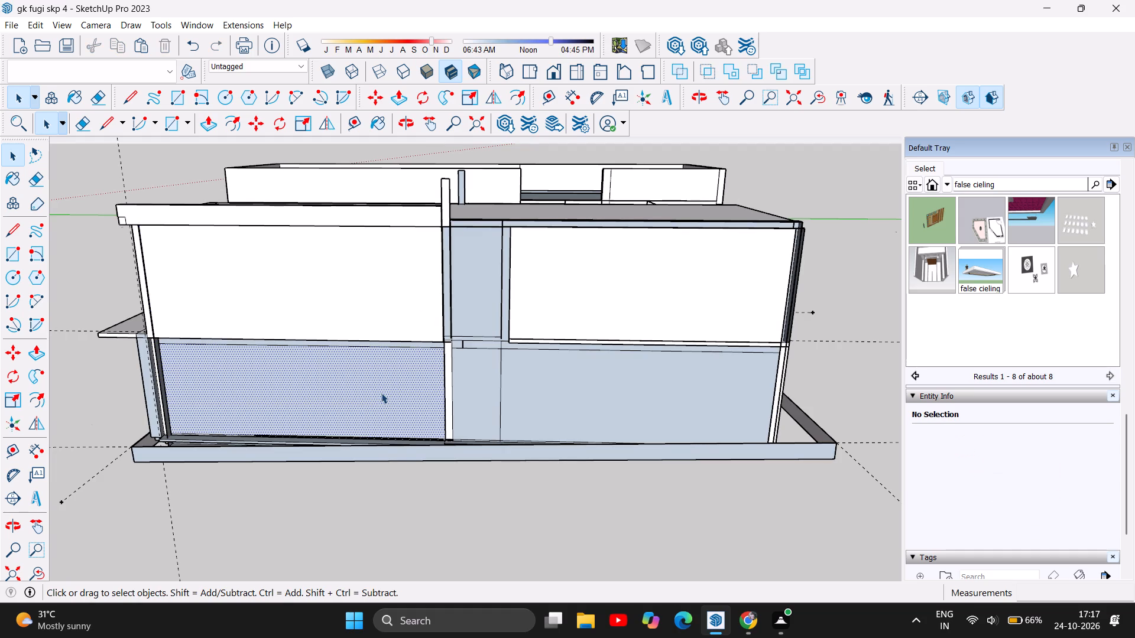
key(Delete)
click(631, 396)
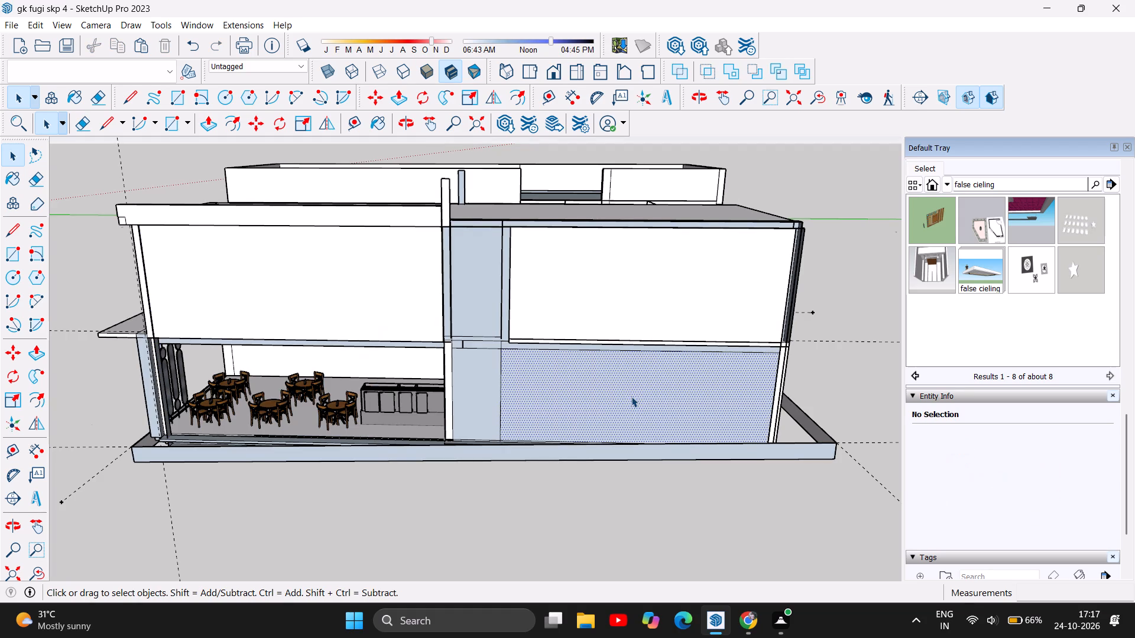
key(Delete)
click(485, 396)
key(Delete)
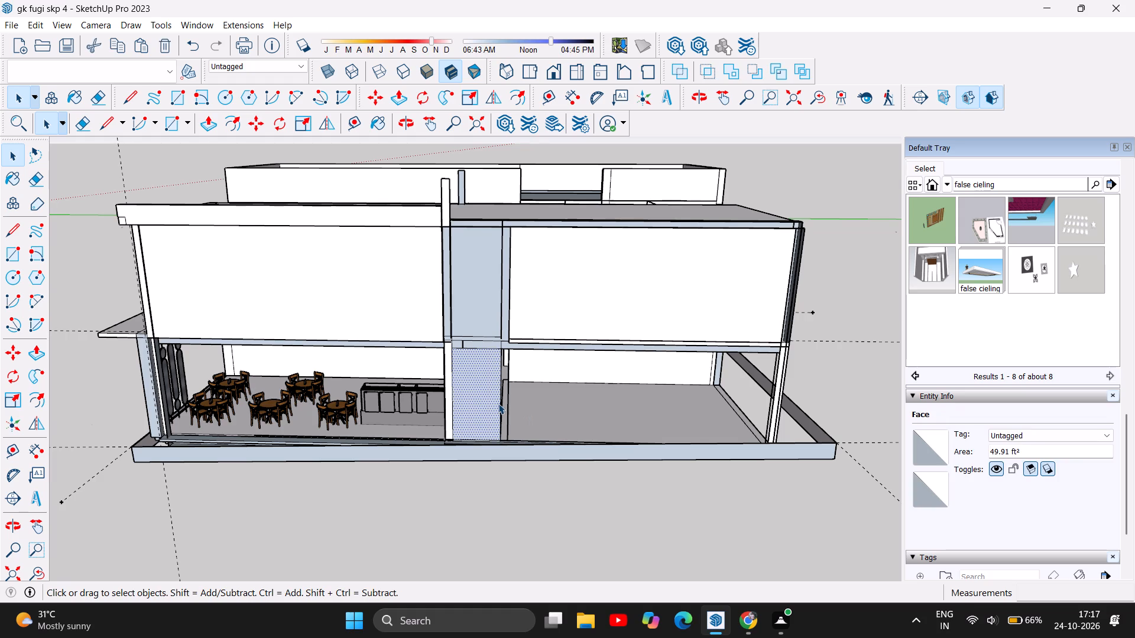
Delete the layered upper-floor side wall faces in front of both large rooms and the narrow middle bay.
click(614, 281)
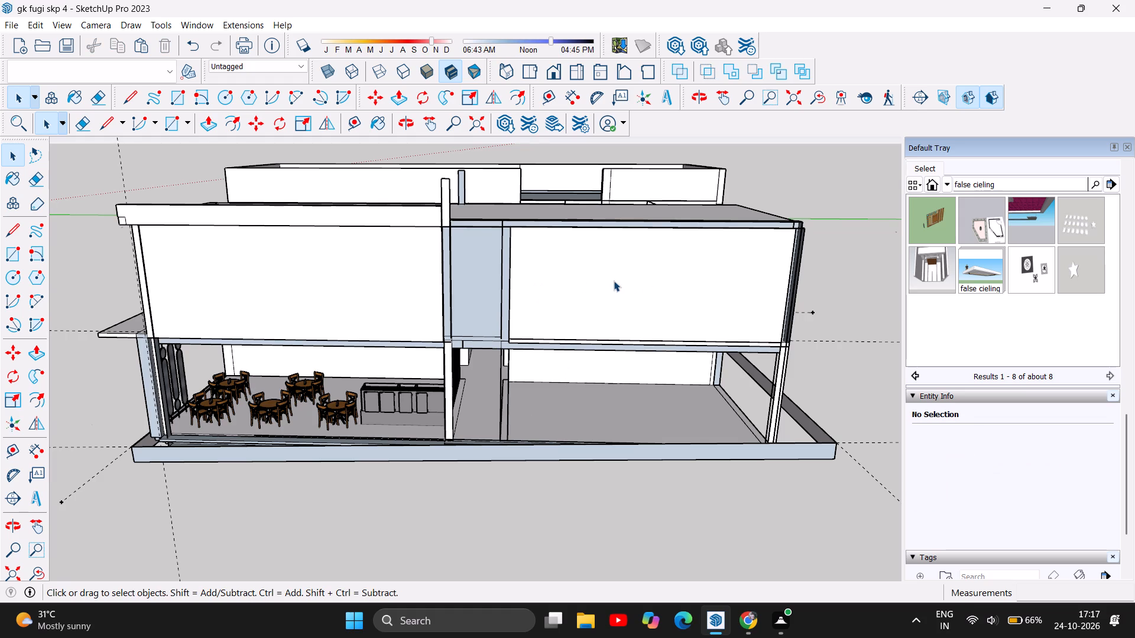
key(Delete)
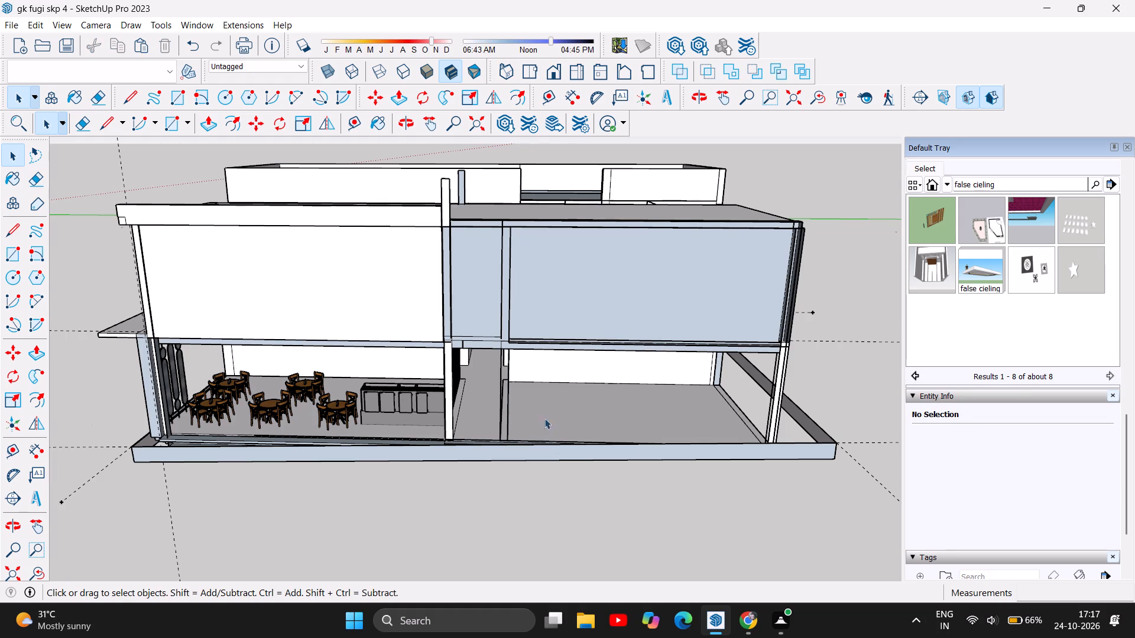
click(588, 293)
key(Delete)
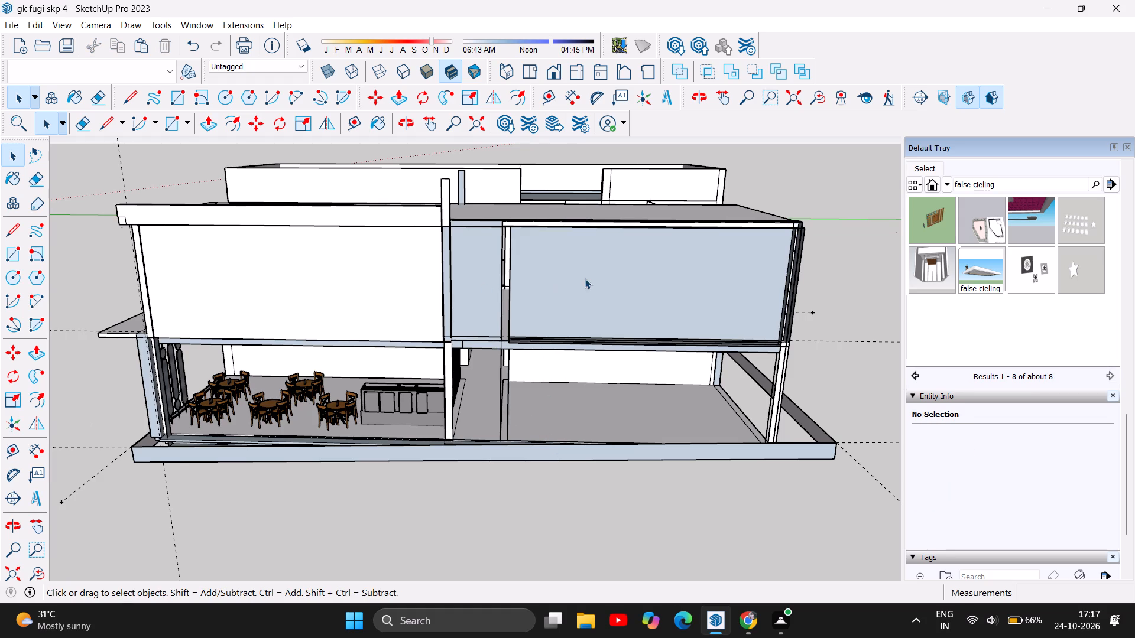
click(585, 278)
key(Delete)
double_click(479, 286)
key(Delete)
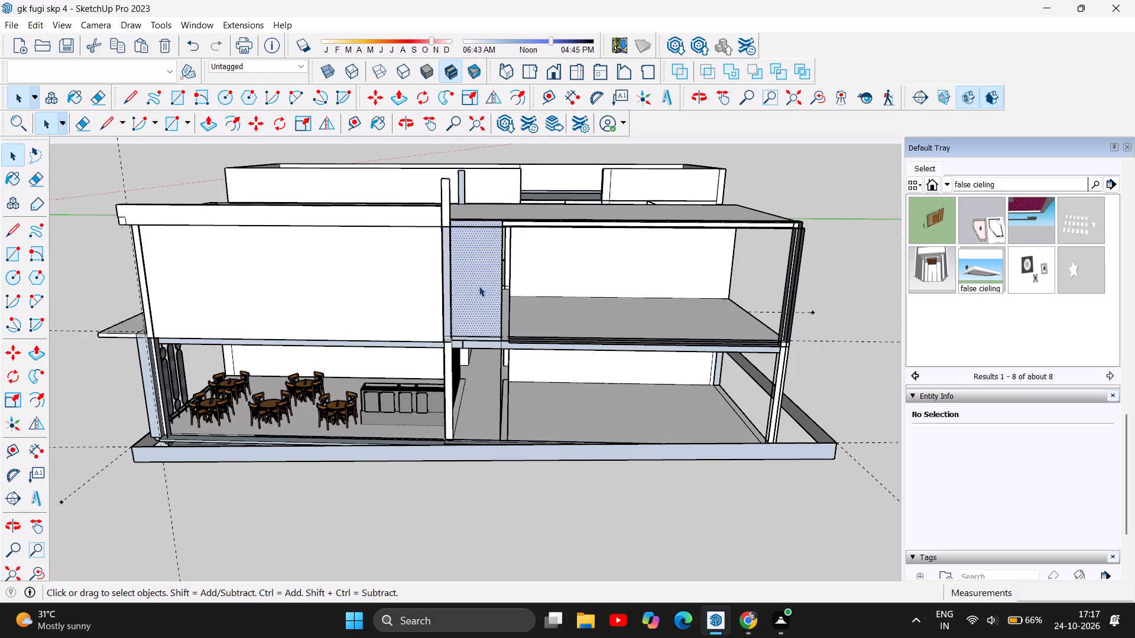
click(404, 267)
key(Delete)
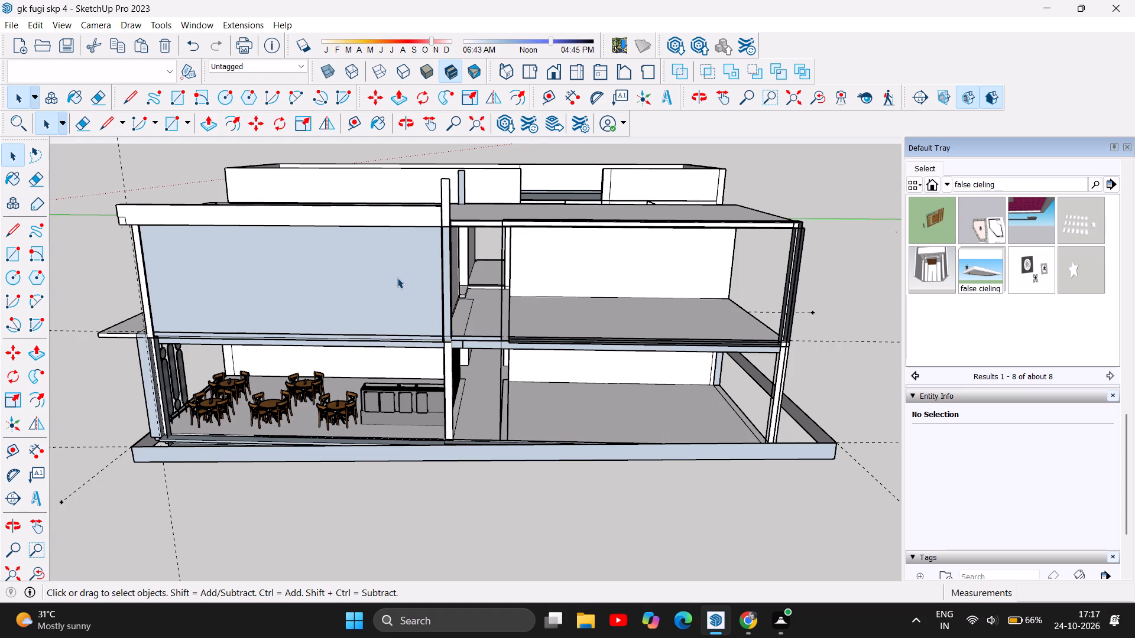
scroll(419, 224, up, 4)
click(368, 297)
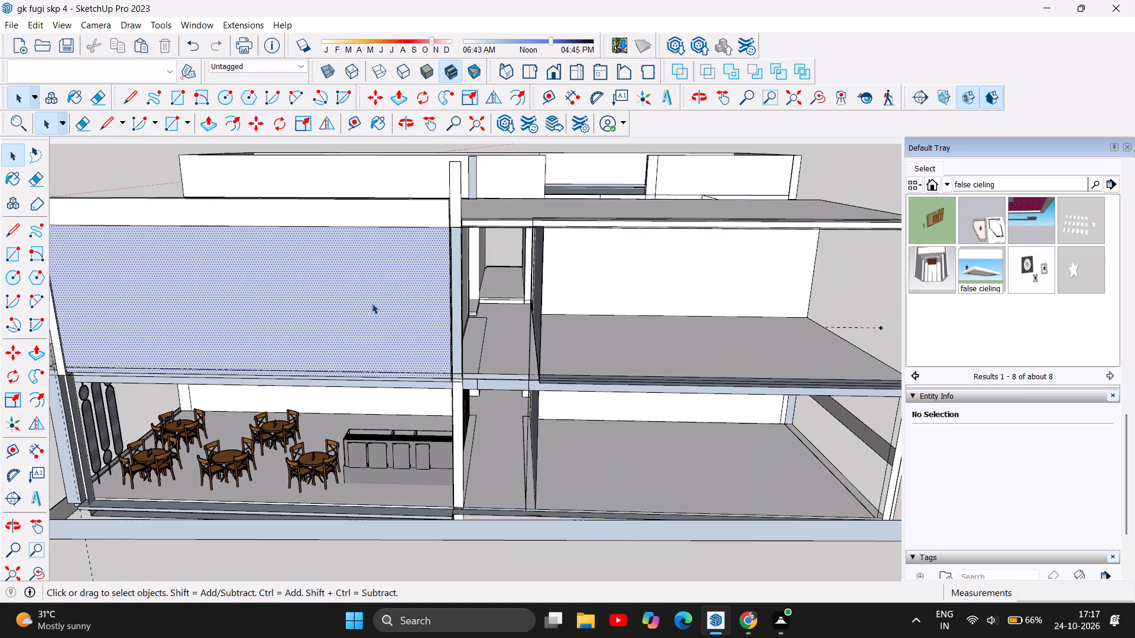
key(Delete)
Delete the outer edge face of the roof slab above the room over the dining area.
scroll(643, 341, down, 3)
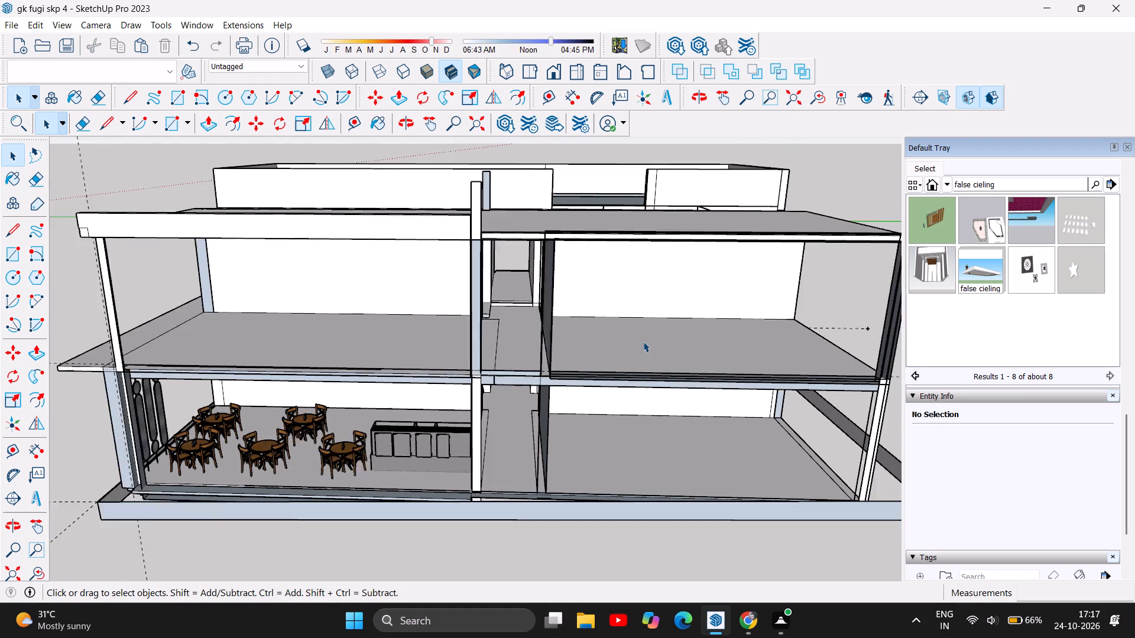
scroll(643, 341, down, 3)
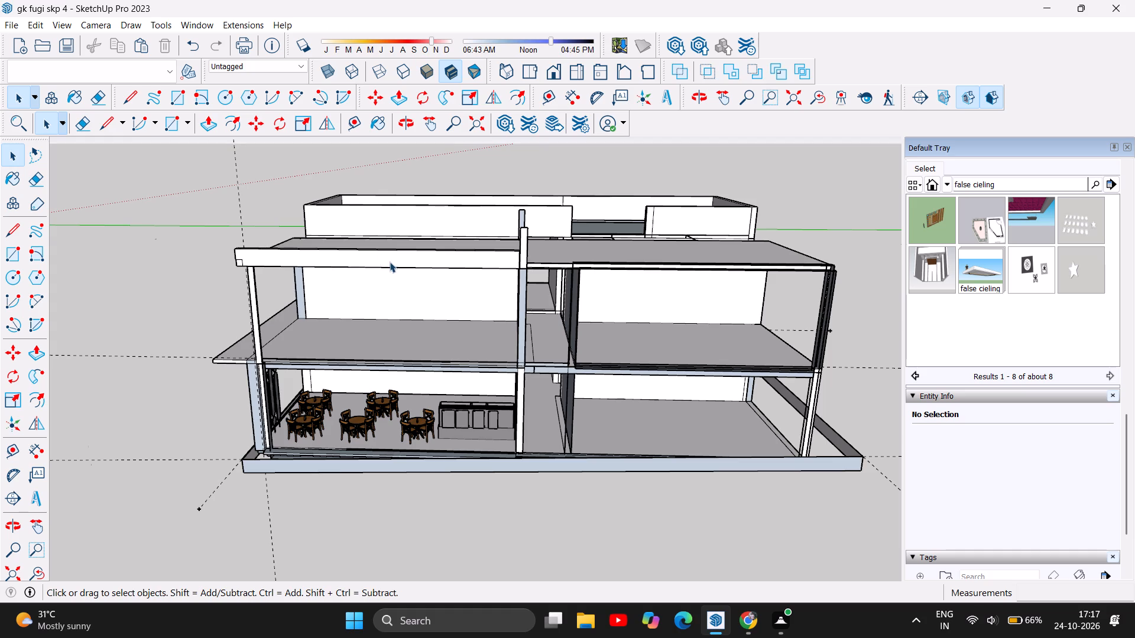
click(390, 262)
key(Delete)
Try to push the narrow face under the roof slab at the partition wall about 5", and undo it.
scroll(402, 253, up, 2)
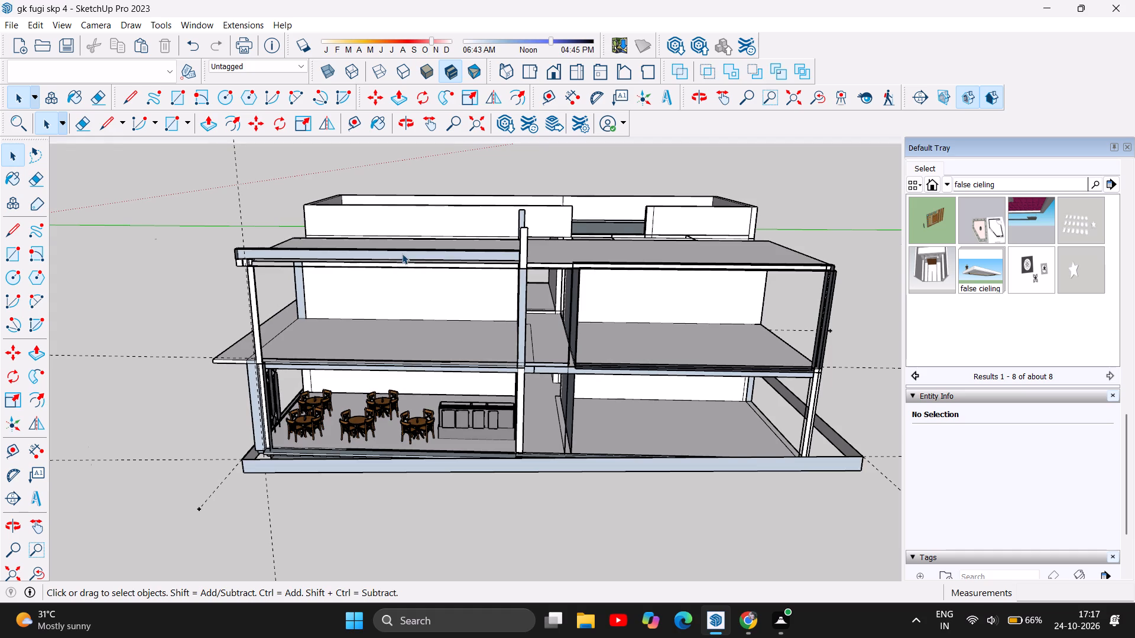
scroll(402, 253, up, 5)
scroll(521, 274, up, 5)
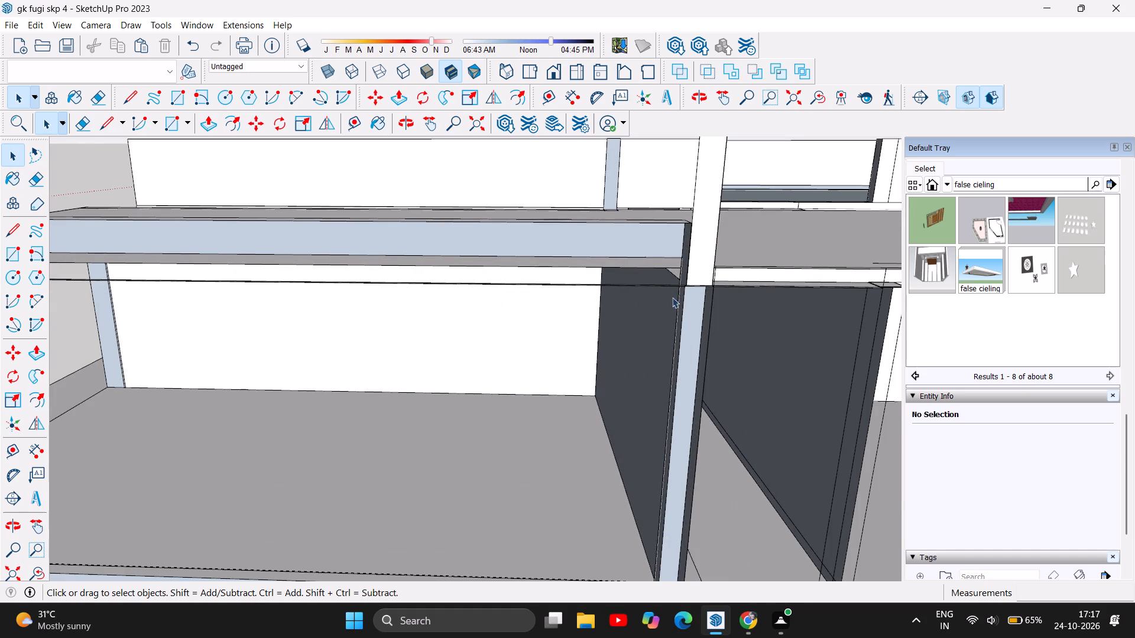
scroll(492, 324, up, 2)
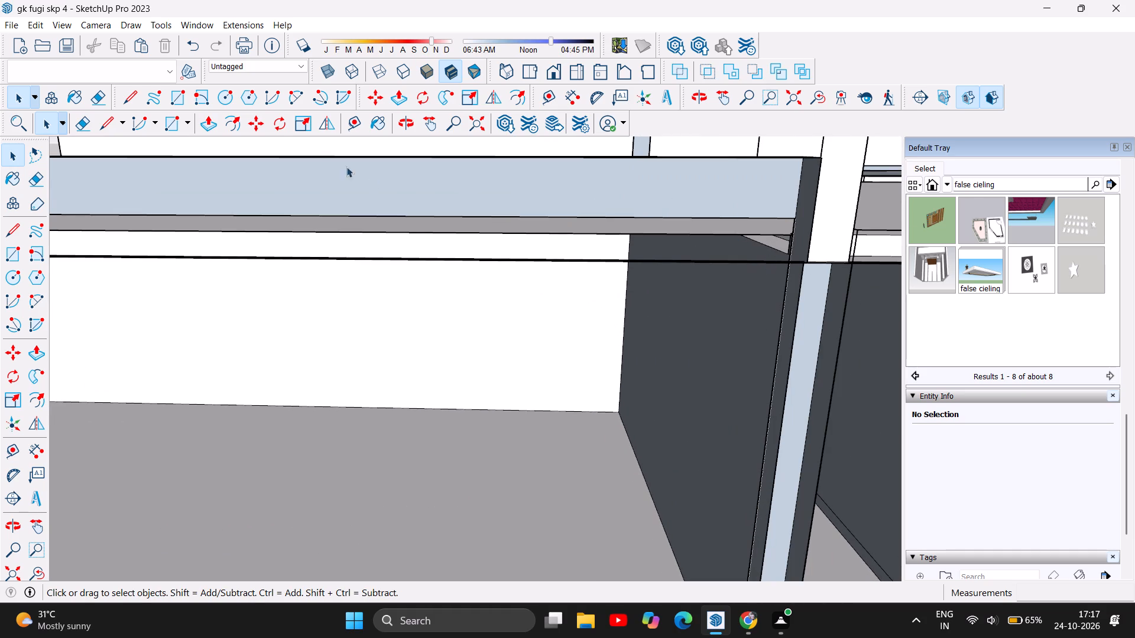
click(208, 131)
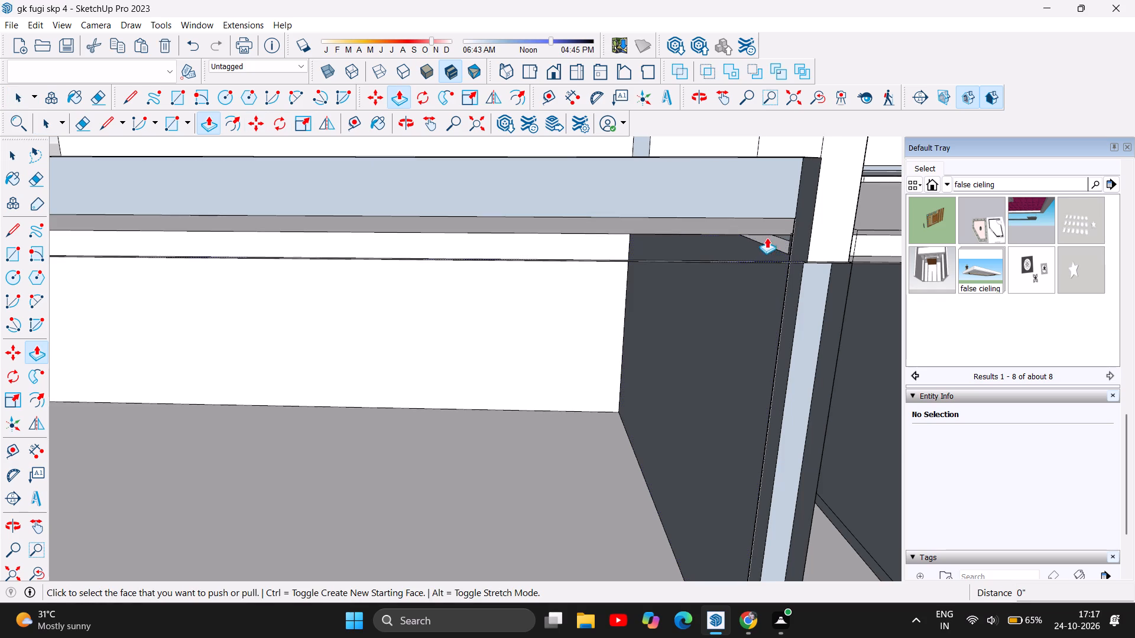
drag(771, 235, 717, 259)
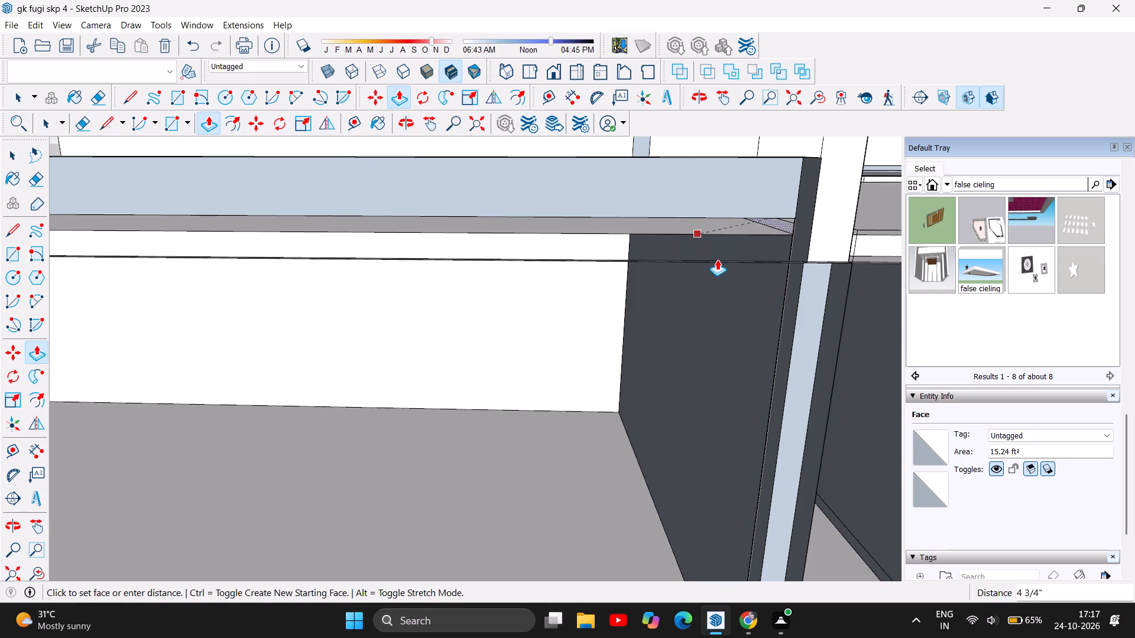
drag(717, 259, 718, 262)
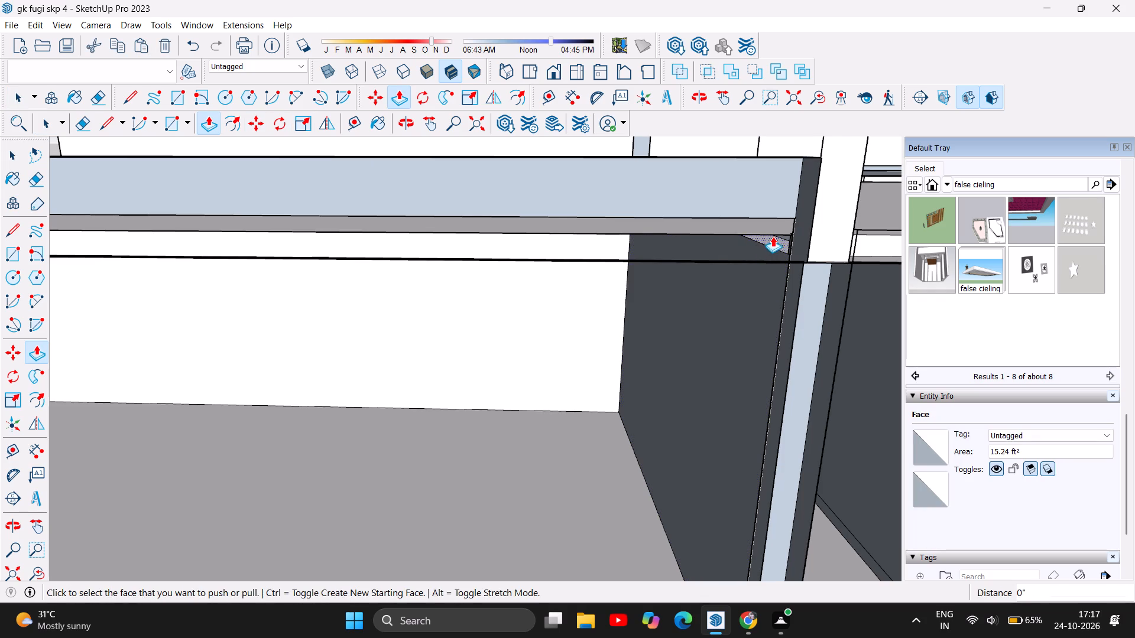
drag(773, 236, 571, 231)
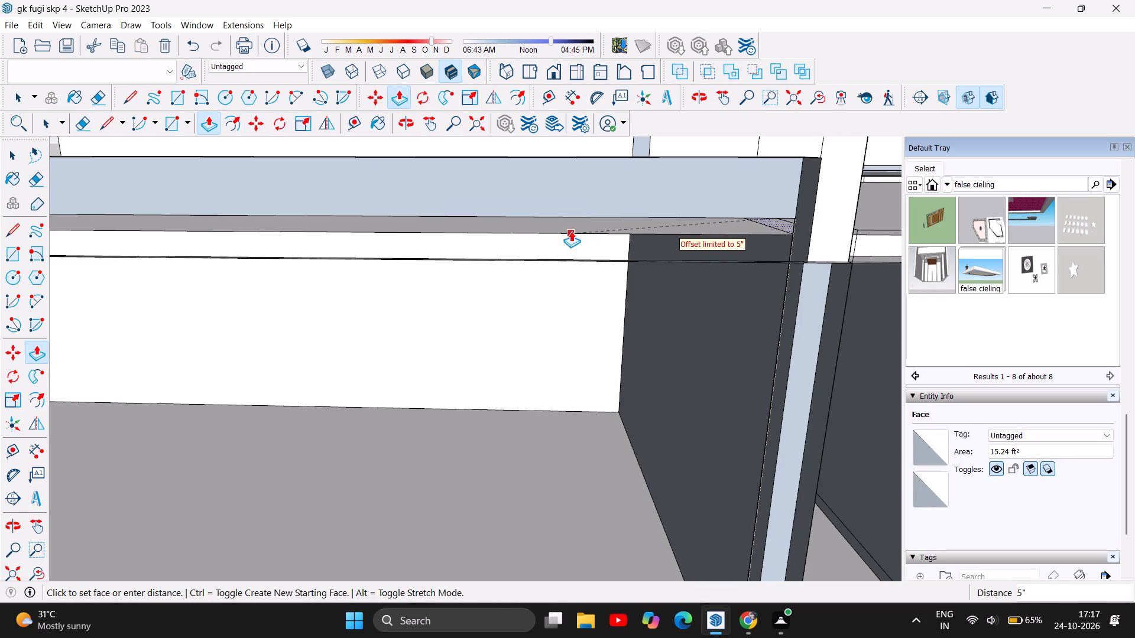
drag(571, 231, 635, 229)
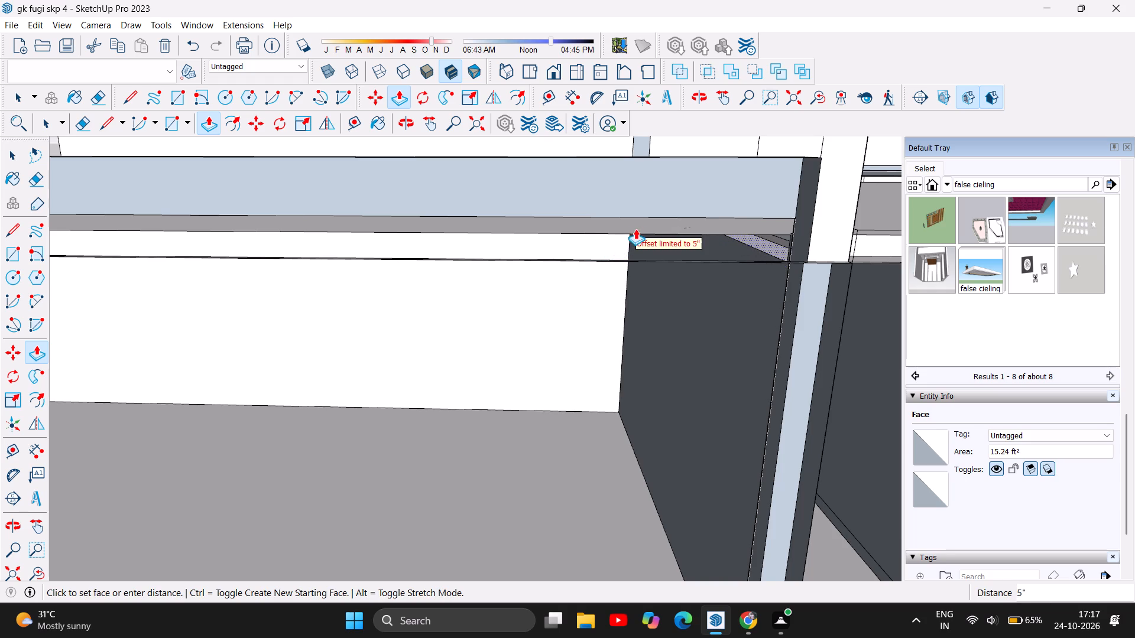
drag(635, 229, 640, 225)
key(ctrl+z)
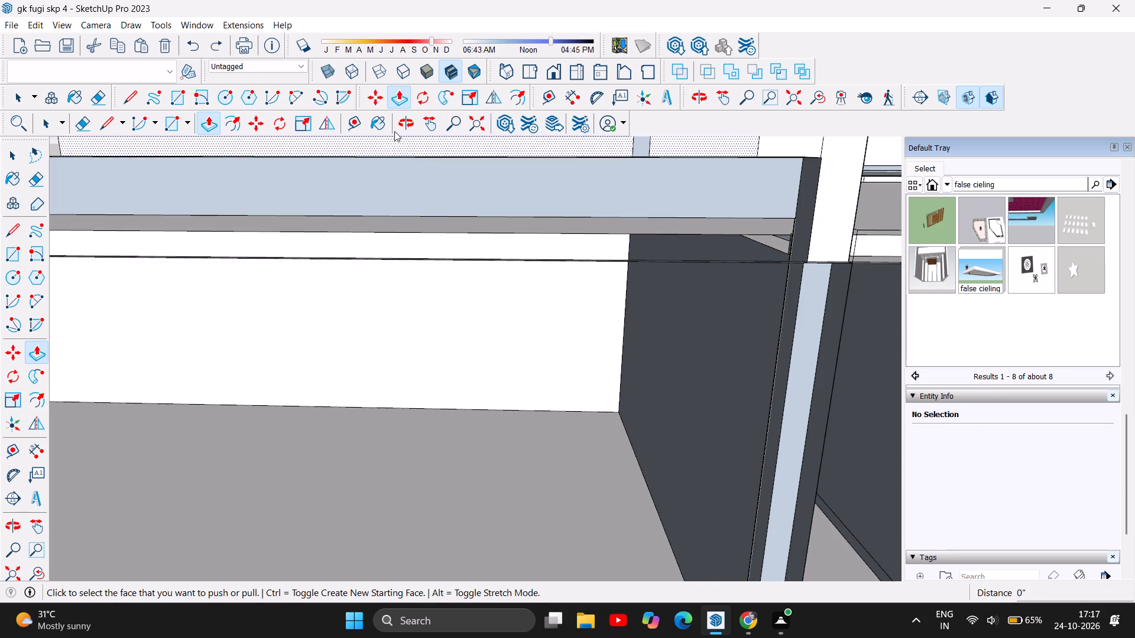
Push the ceiling face of the upper-floor room above the dining area down about 4 3/4".
click(408, 116)
drag(464, 318, 478, 299)
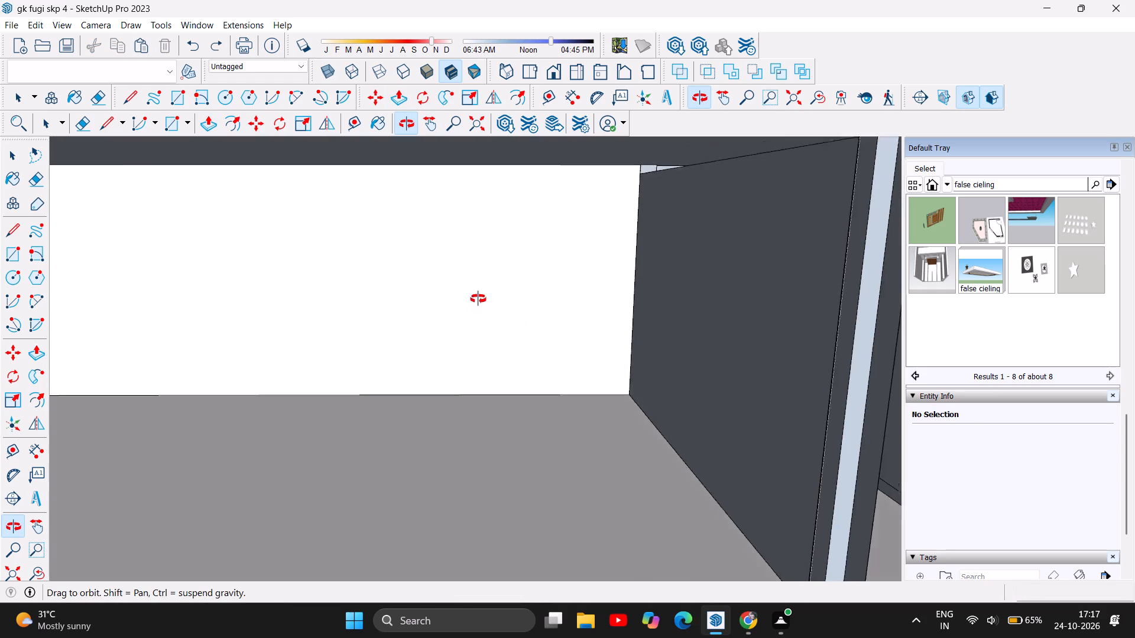
drag(478, 299, 469, 311)
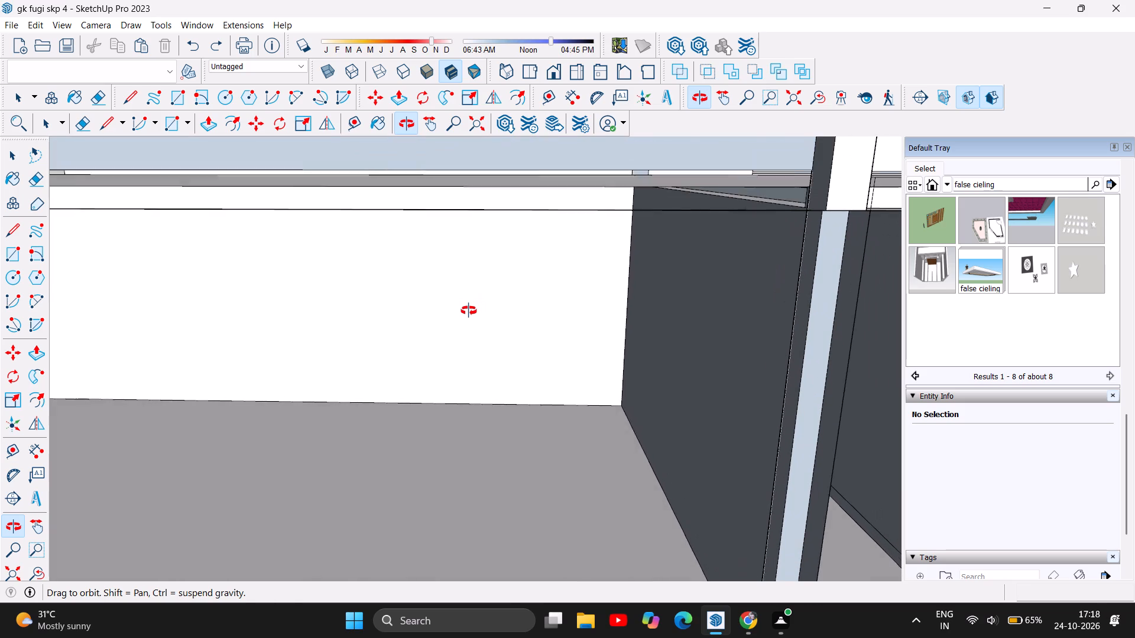
drag(469, 311, 495, 281)
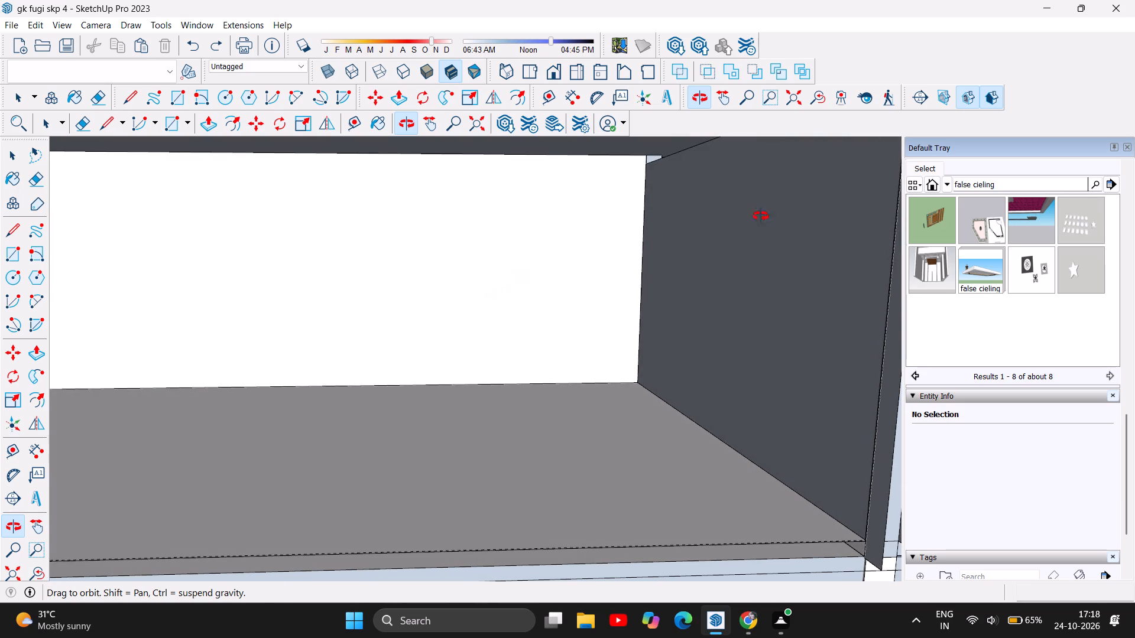
scroll(612, 349, down, 5)
drag(644, 421, 636, 417)
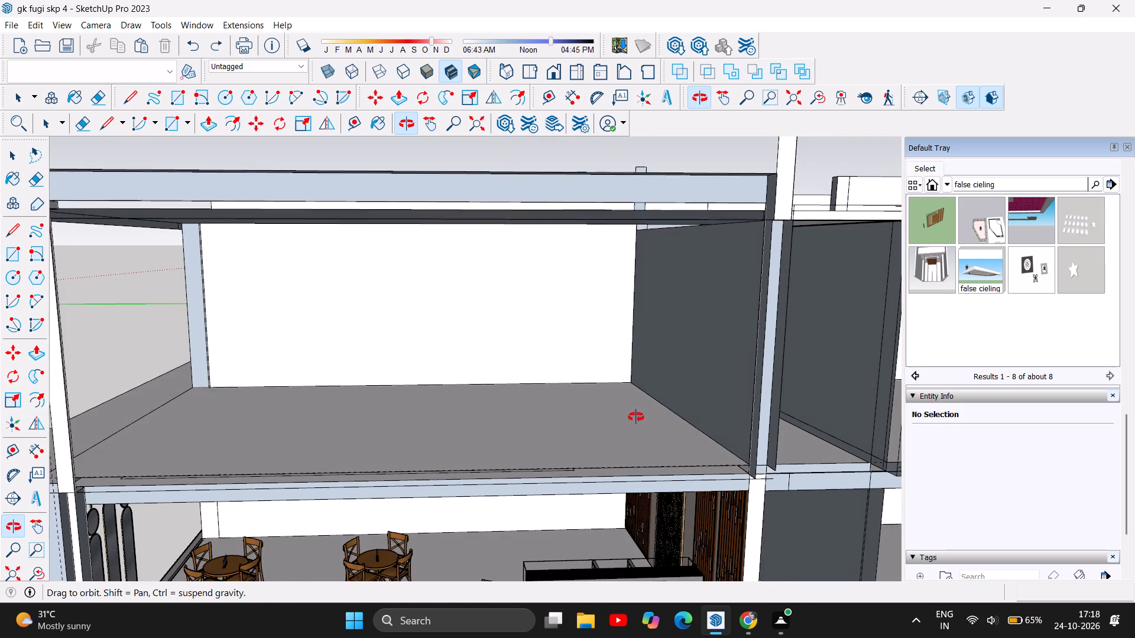
drag(636, 417, 562, 424)
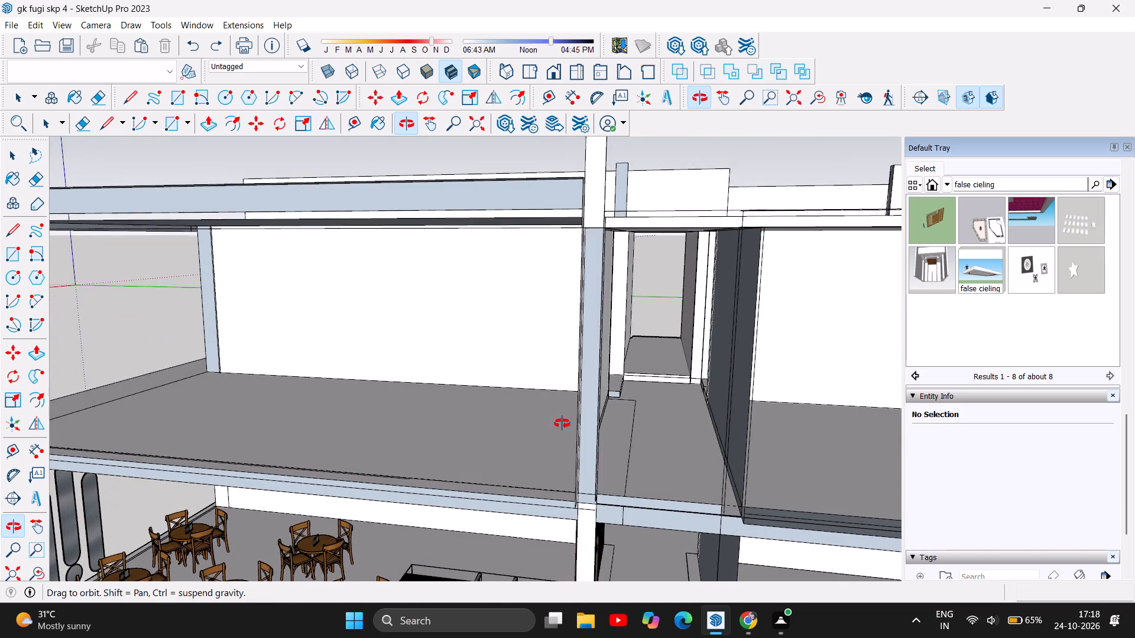
drag(562, 424, 672, 432)
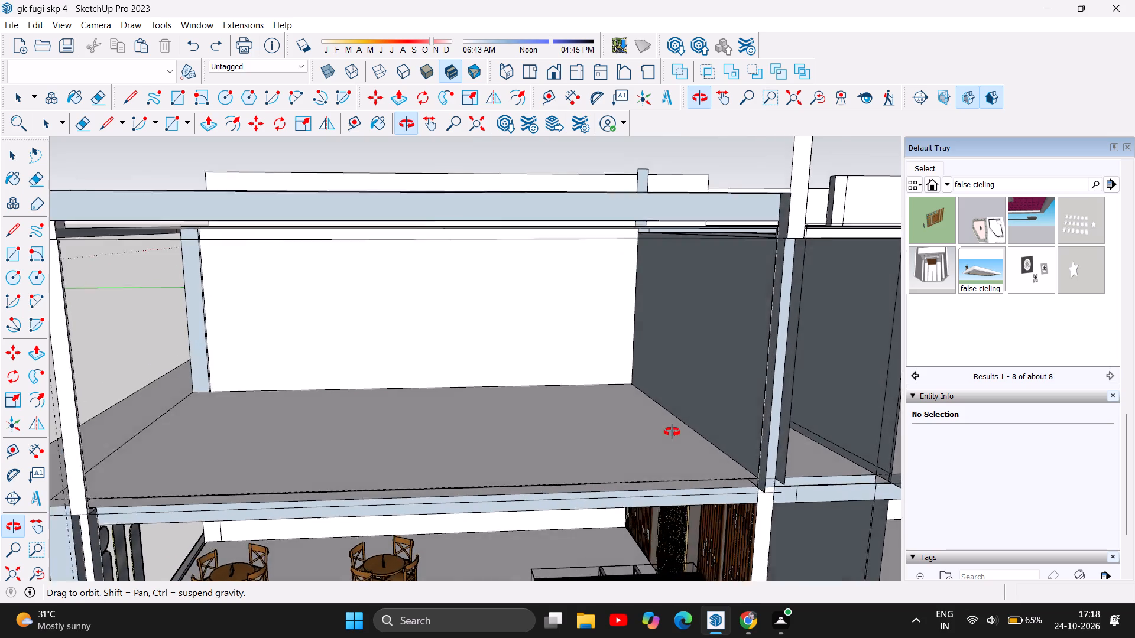
drag(672, 432, 674, 432)
drag(663, 367, 729, 356)
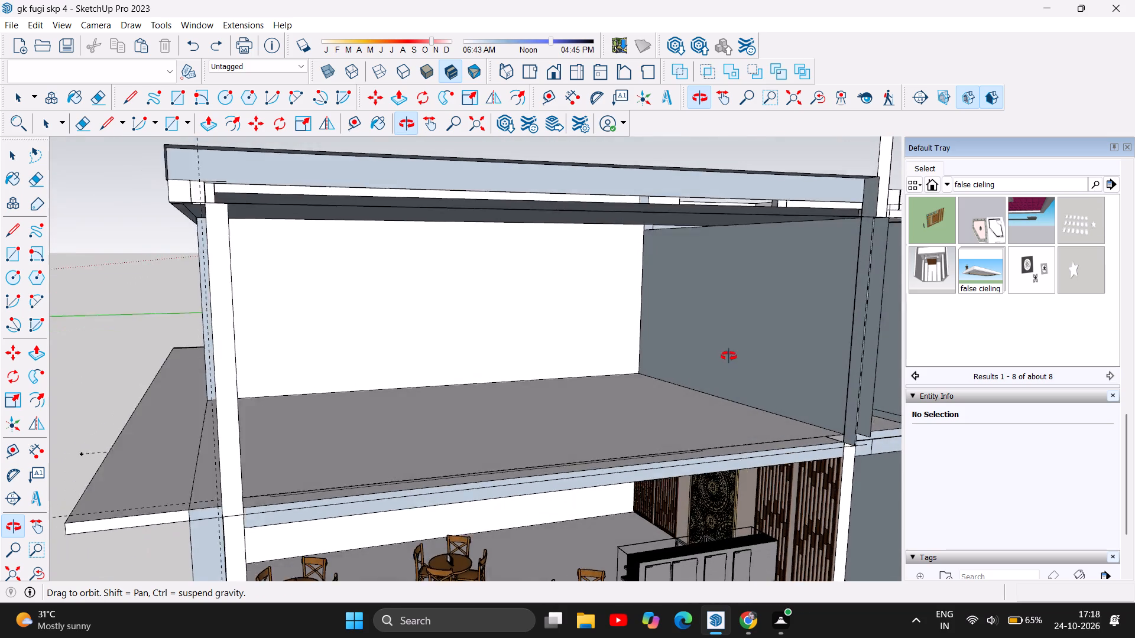
drag(729, 356, 791, 366)
drag(608, 356, 491, 359)
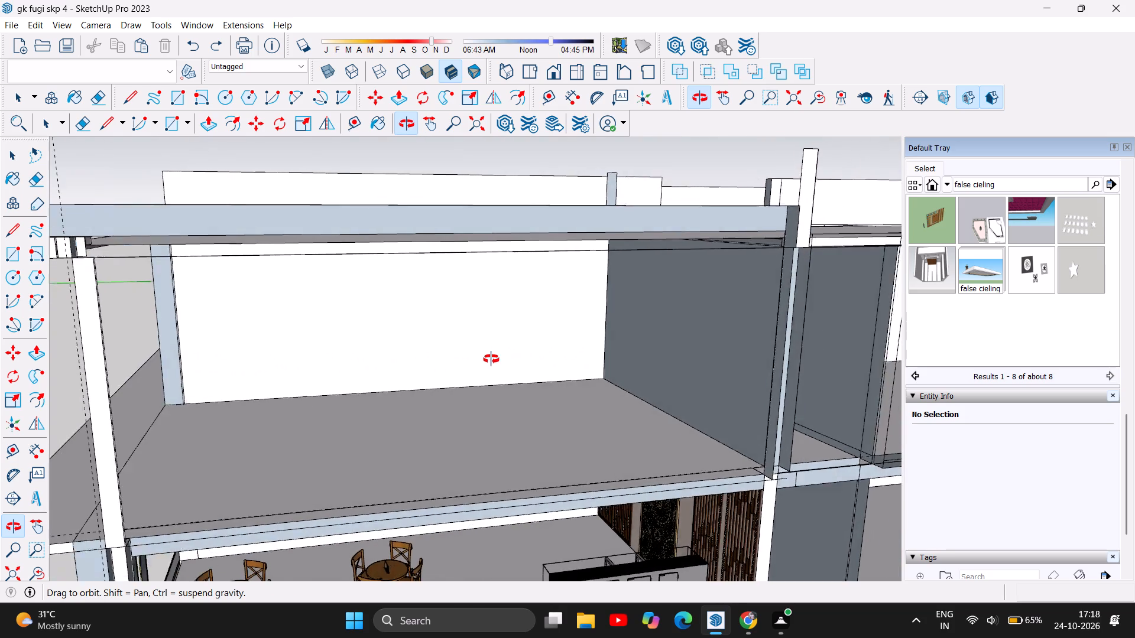
drag(491, 359, 479, 305)
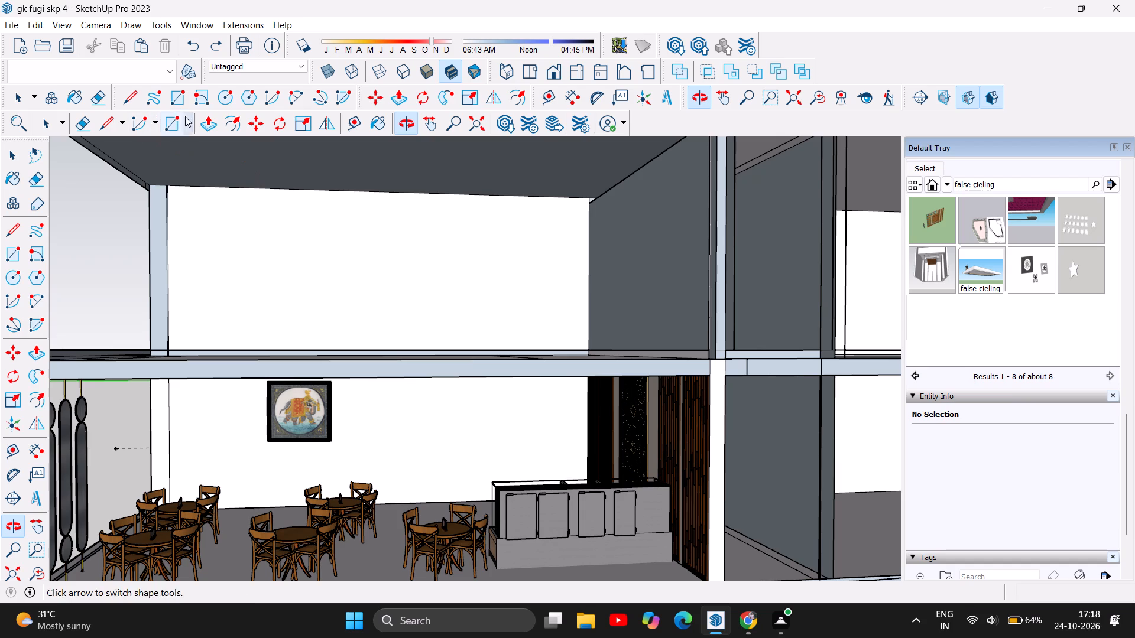
click(207, 126)
drag(261, 157, 262, 165)
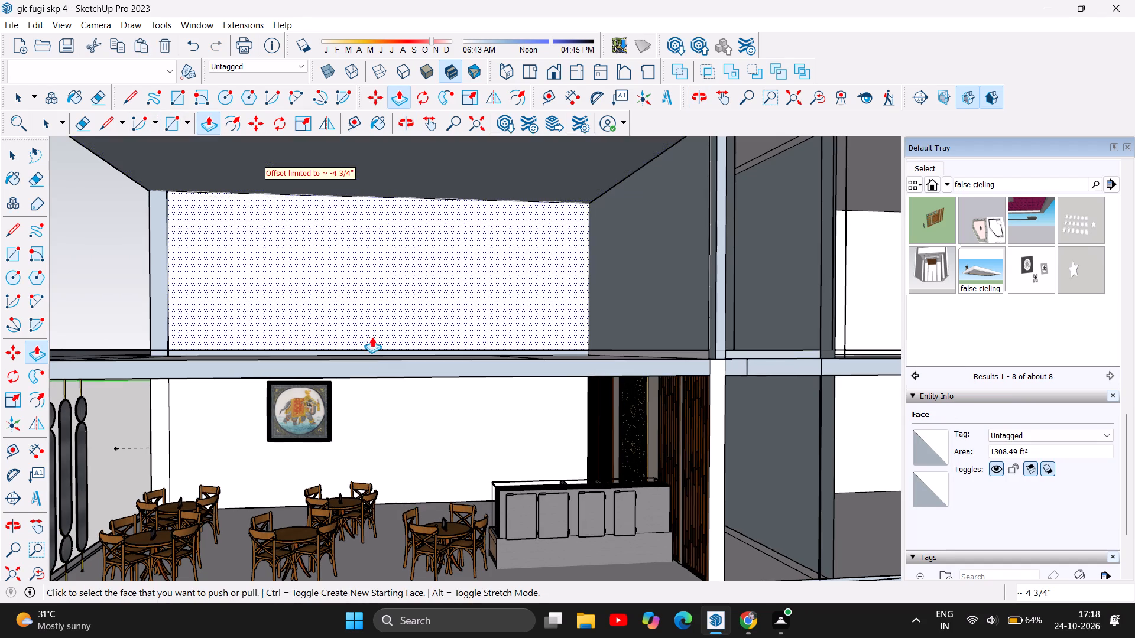
Push the back wall face of the upper-floor room above the dining area slightly outward.
scroll(372, 348, down, 4)
scroll(391, 431, down, 9)
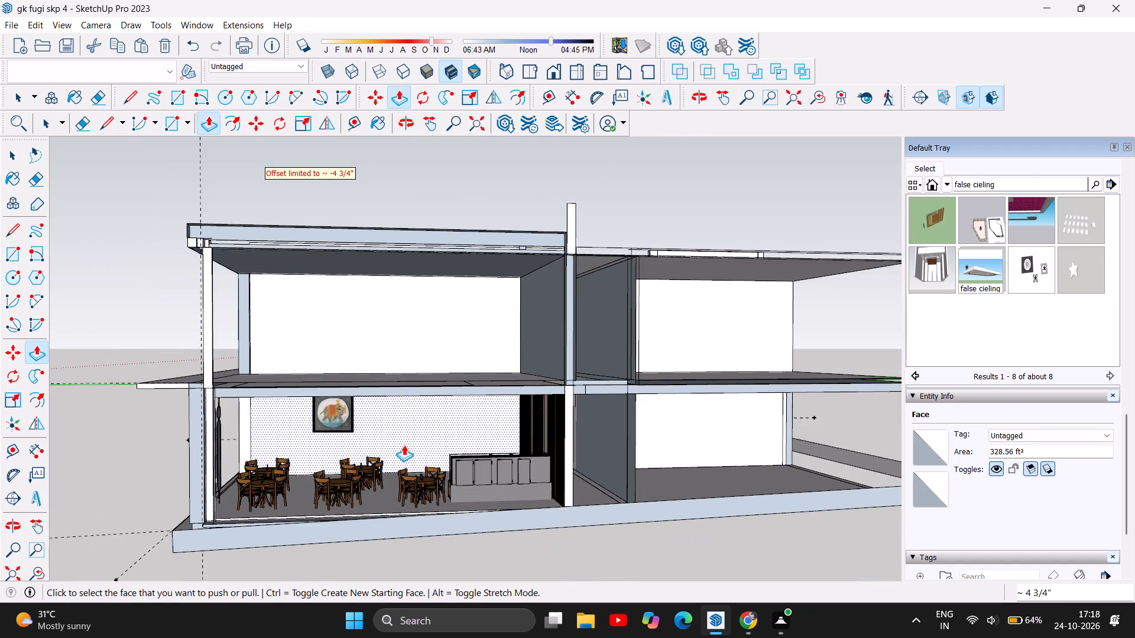
click(391, 122)
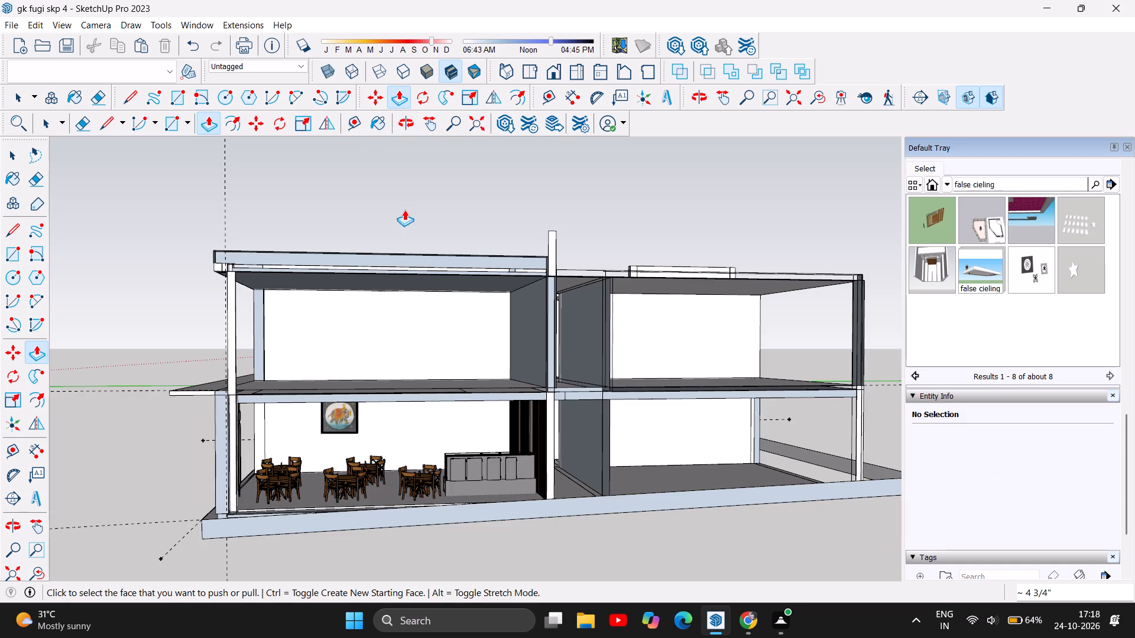
drag(401, 213, 395, 314)
drag(389, 319, 383, 362)
key(Escape)
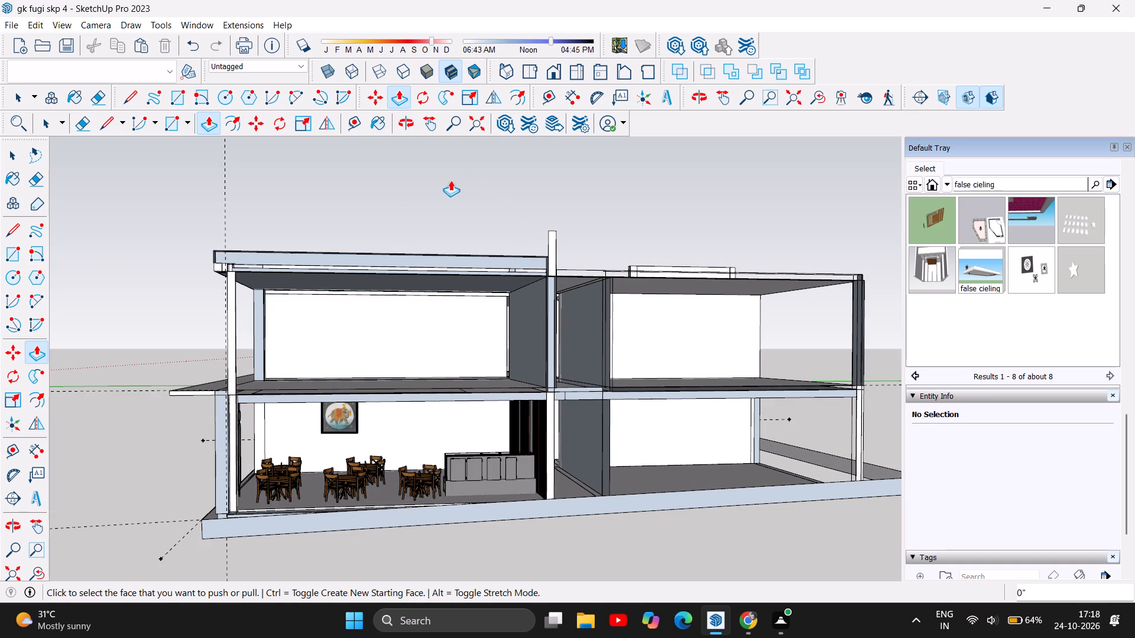
Pull the large top face of the lower roof up about 4 3/4" to give the slab thickness.
click(410, 118)
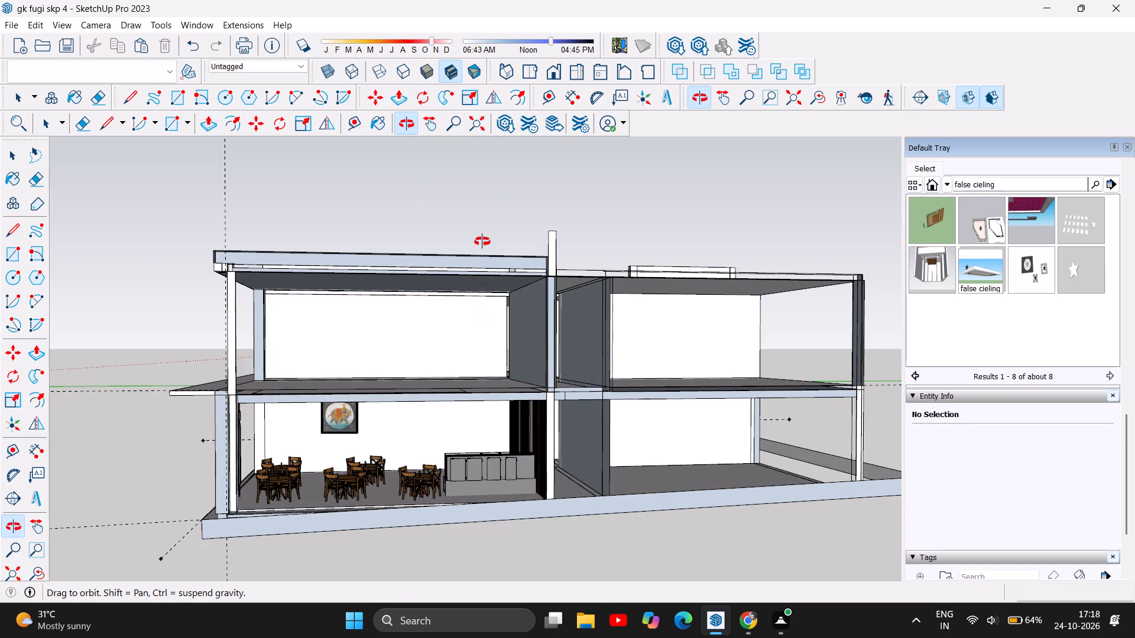
drag(481, 240, 505, 450)
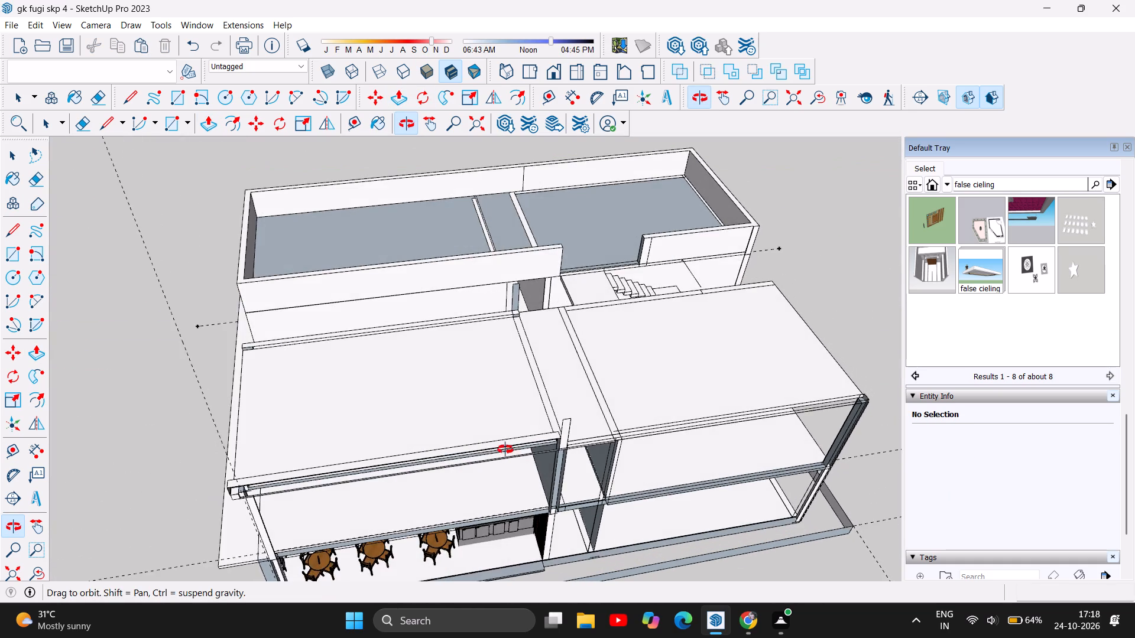
drag(505, 450, 673, 353)
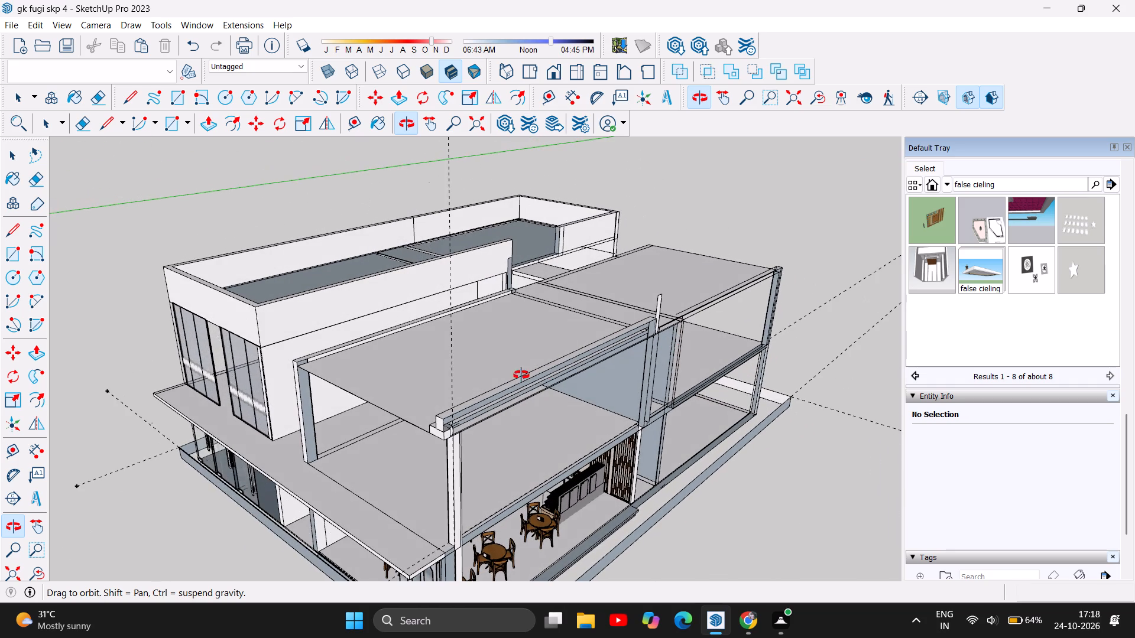
scroll(469, 343, up, 6)
scroll(447, 390, up, 2)
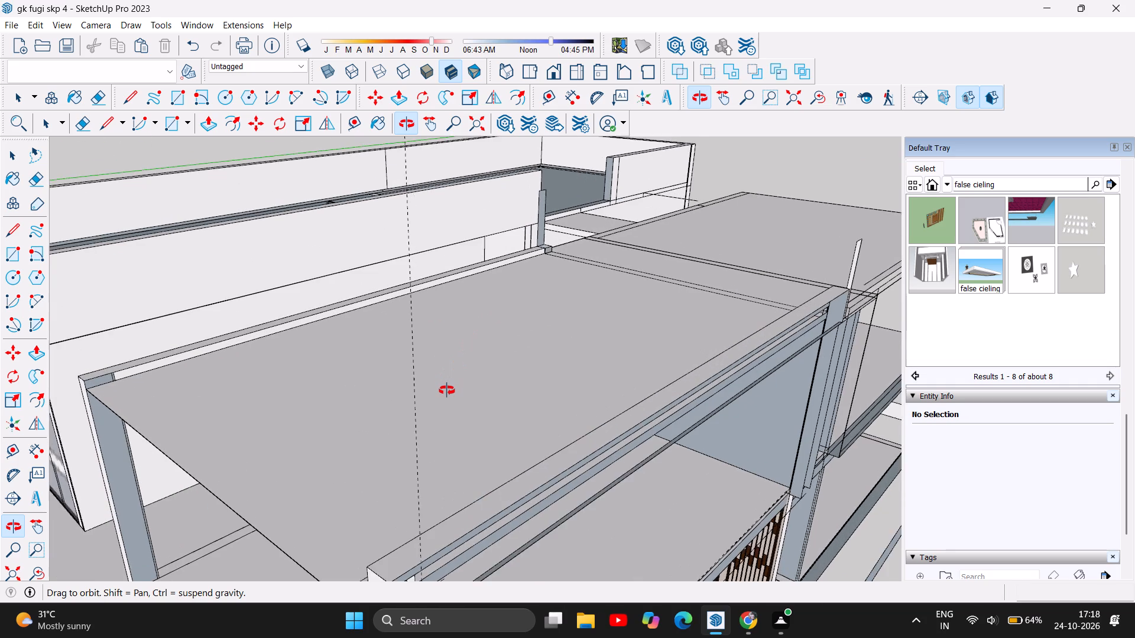
scroll(539, 350, down, 2)
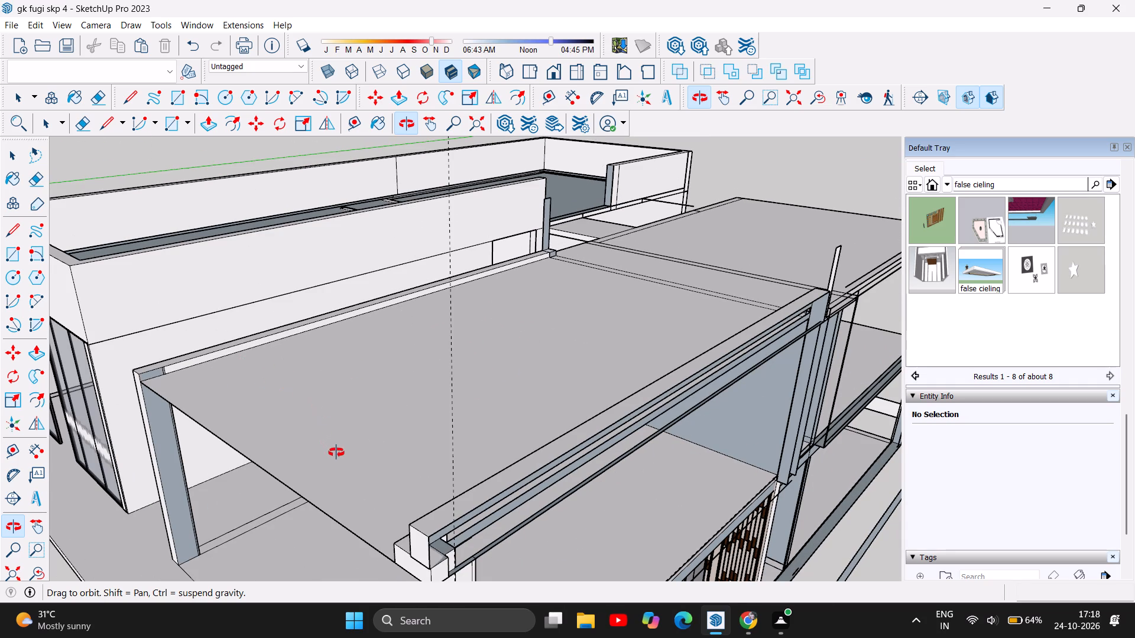
scroll(343, 458, up, 2)
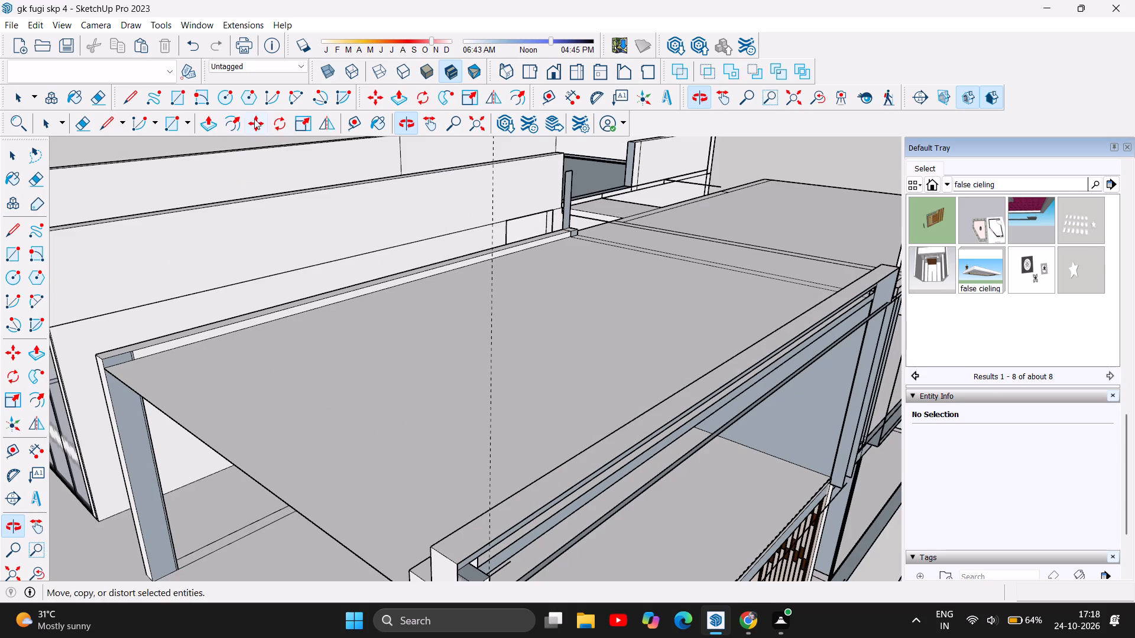
click(211, 122)
drag(277, 409, 277, 394)
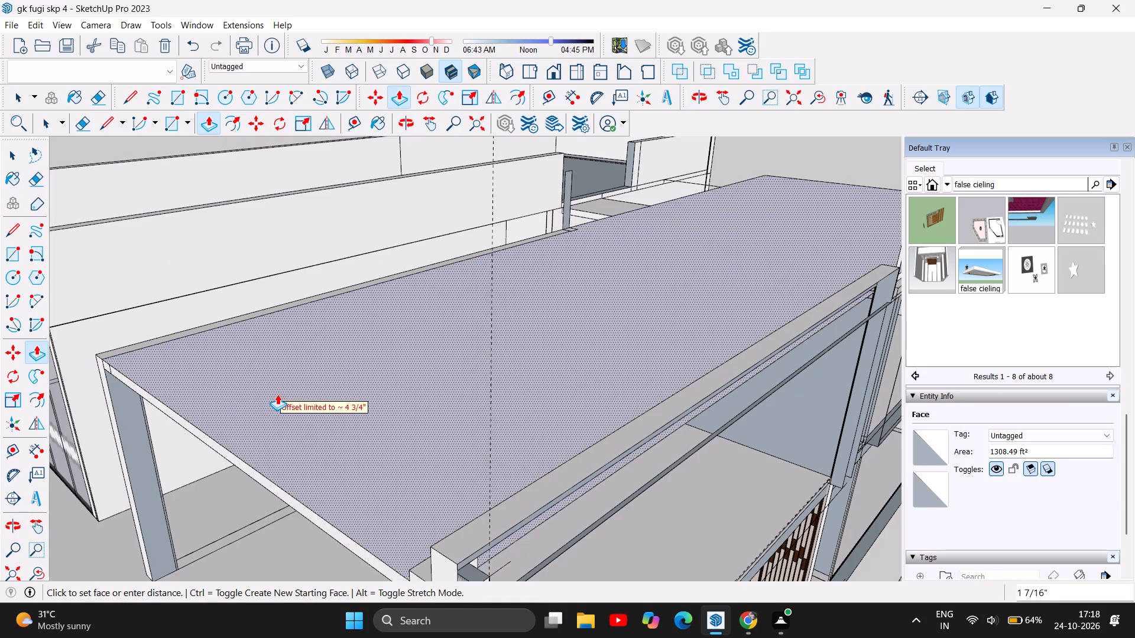
drag(277, 394, 278, 392)
Examine the roof slab, the upper-floor room above the dining area and the opened long side of both floors.
scroll(305, 343, down, 3)
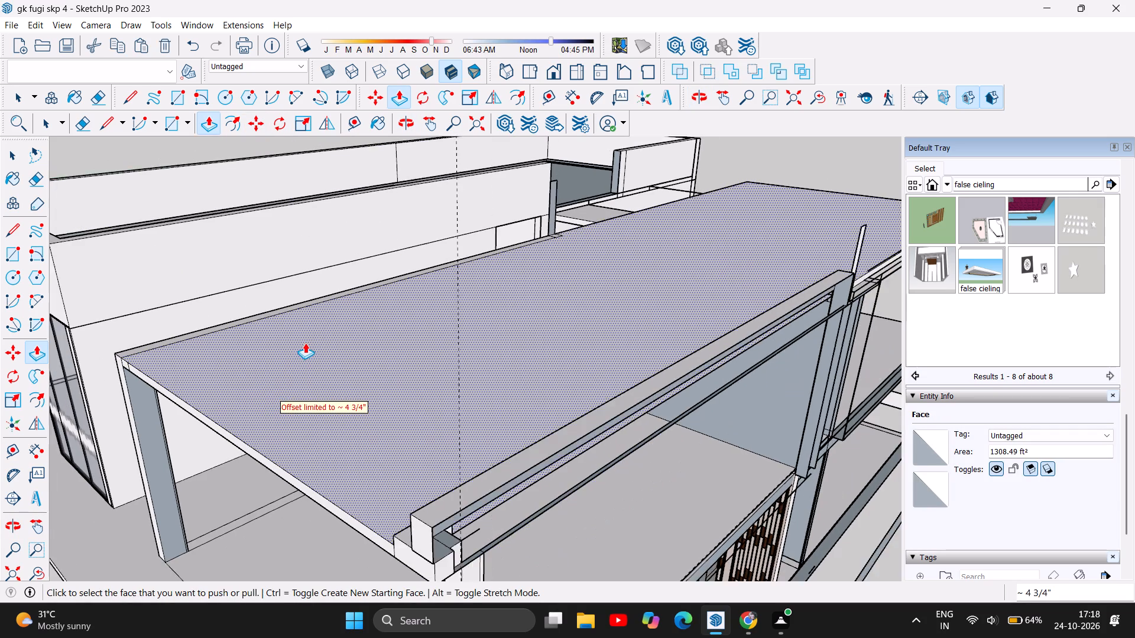
scroll(305, 343, down, 5)
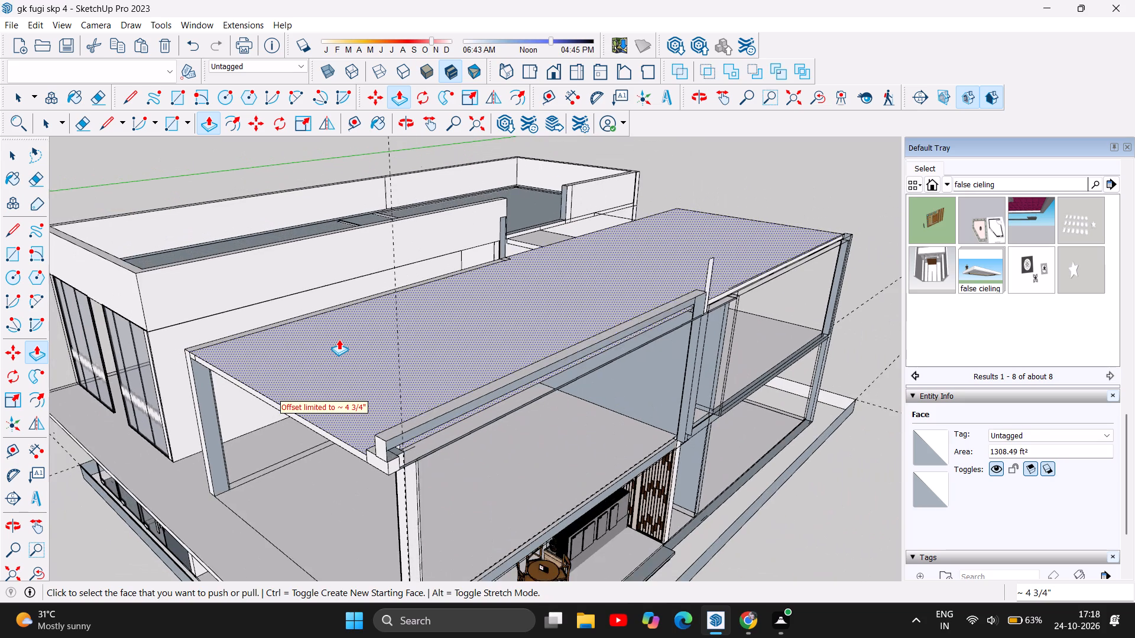
scroll(339, 339, down, 1)
scroll(529, 464, up, 7)
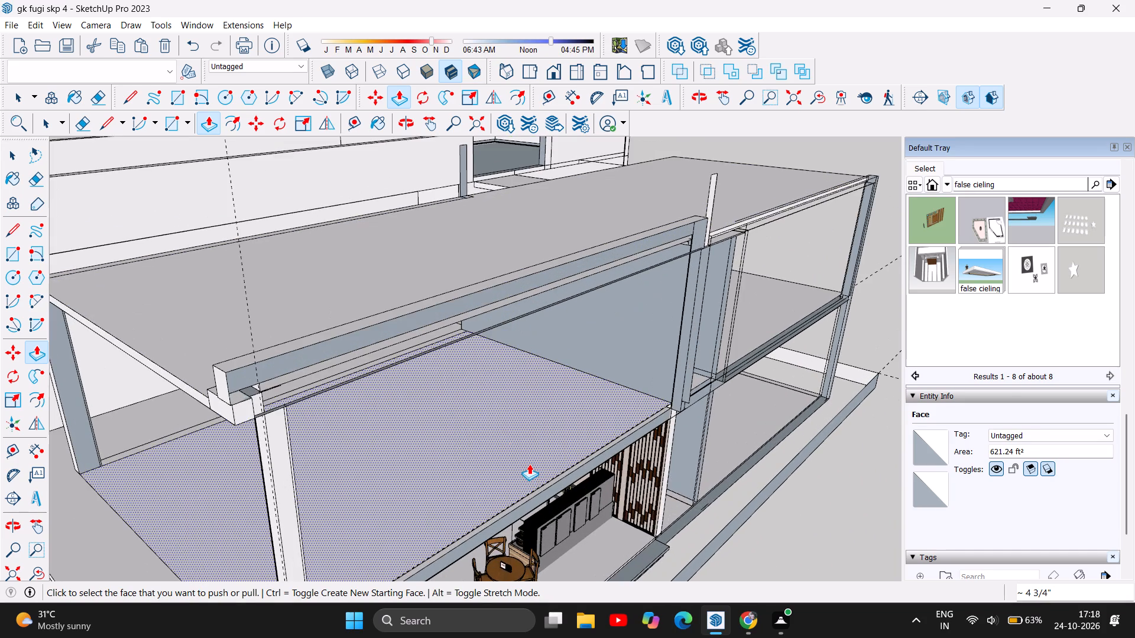
scroll(501, 428, up, 5)
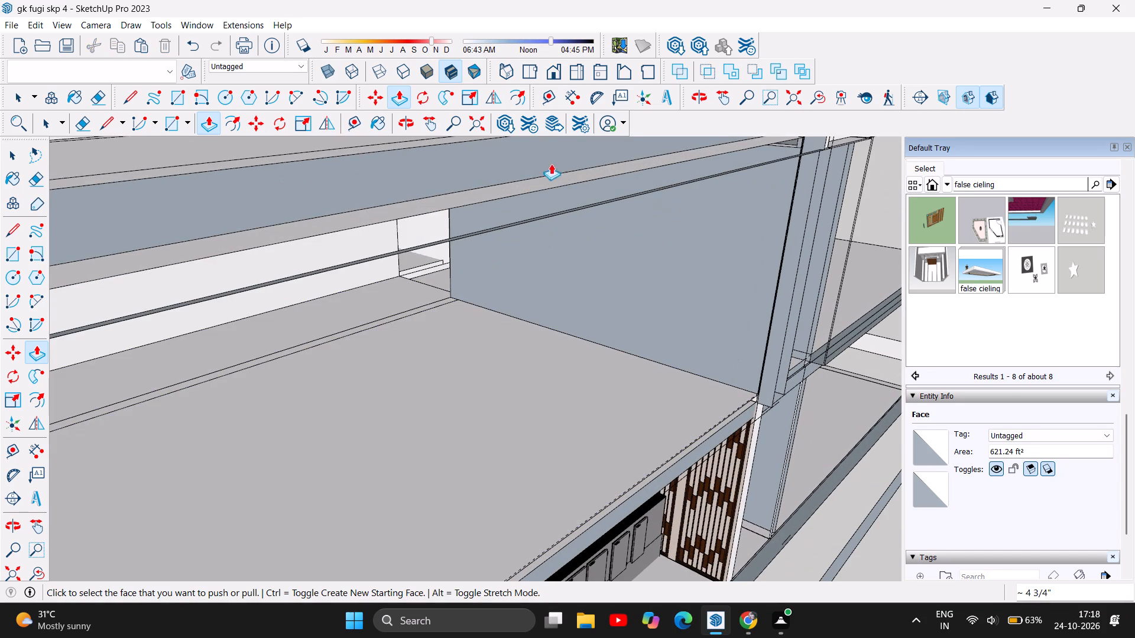
click(398, 128)
drag(504, 341, 410, 279)
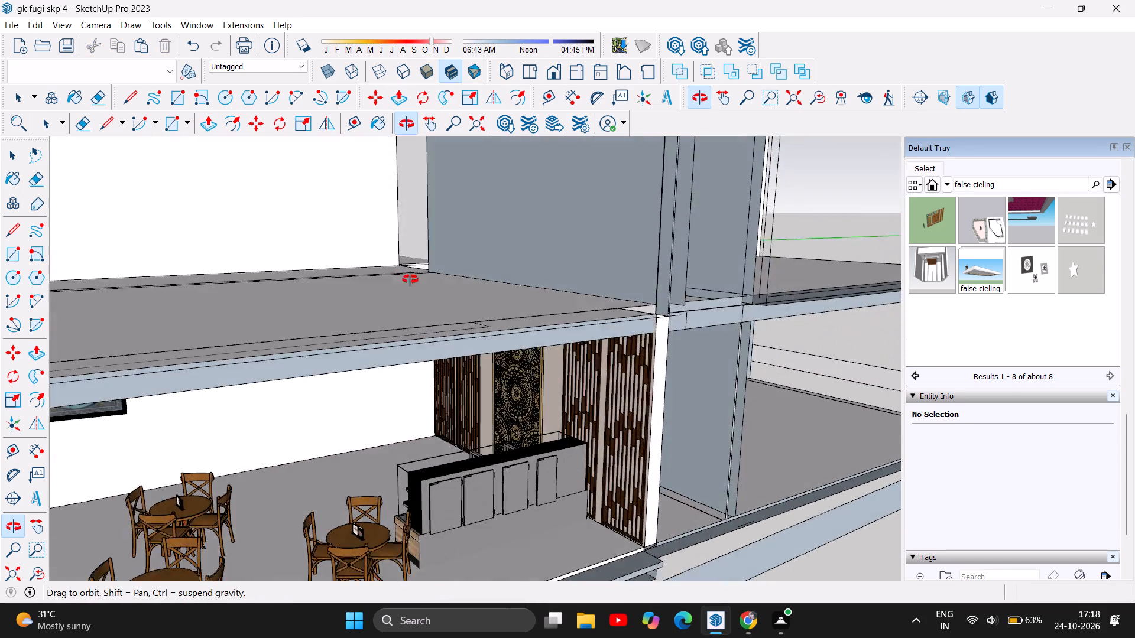
drag(410, 279, 378, 282)
scroll(462, 340, down, 5)
scroll(507, 394, down, 2)
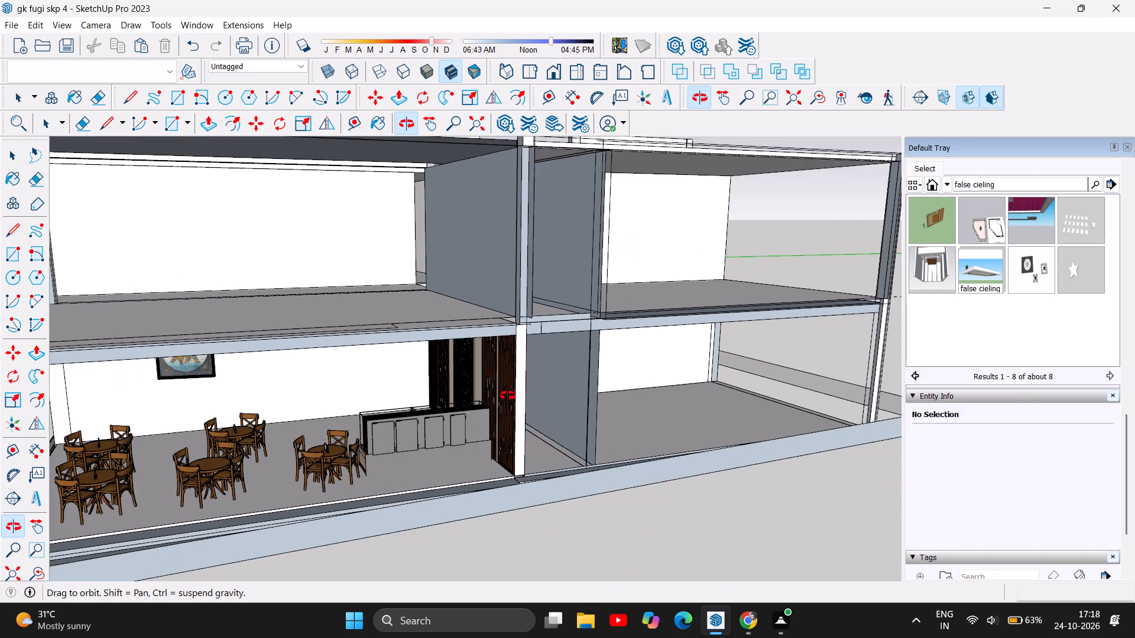
Examine the building's end columns, roof edge and opened long side of both floors from several directions.
scroll(508, 396, down, 4)
drag(479, 344, 432, 340)
scroll(124, 226, up, 5)
scroll(361, 289, down, 2)
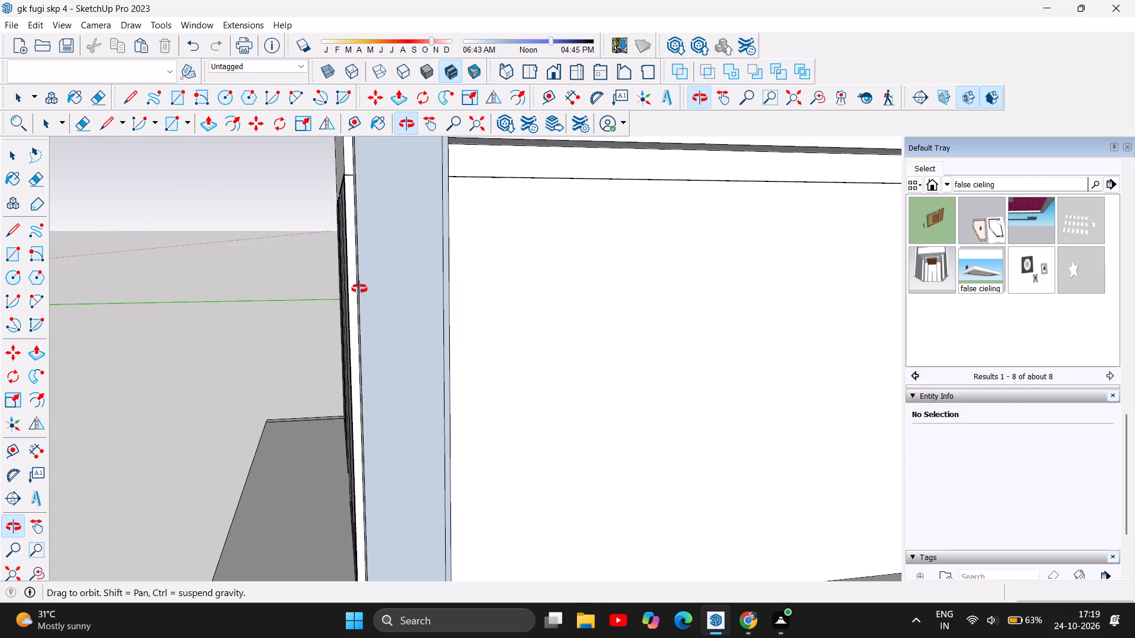
scroll(359, 289, down, 11)
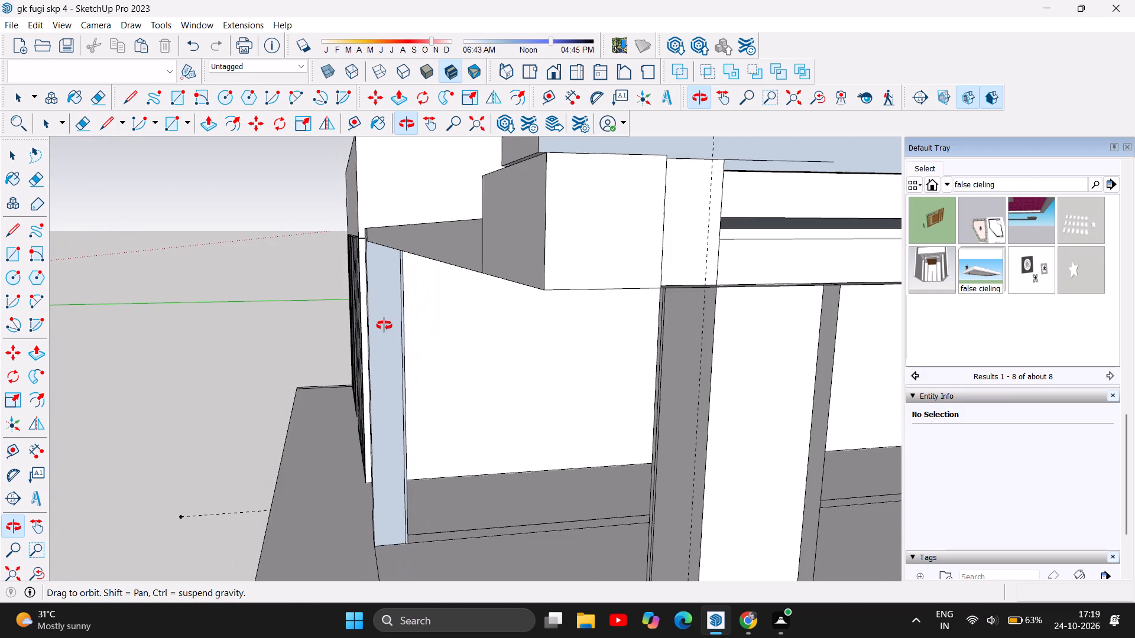
drag(491, 377, 479, 353)
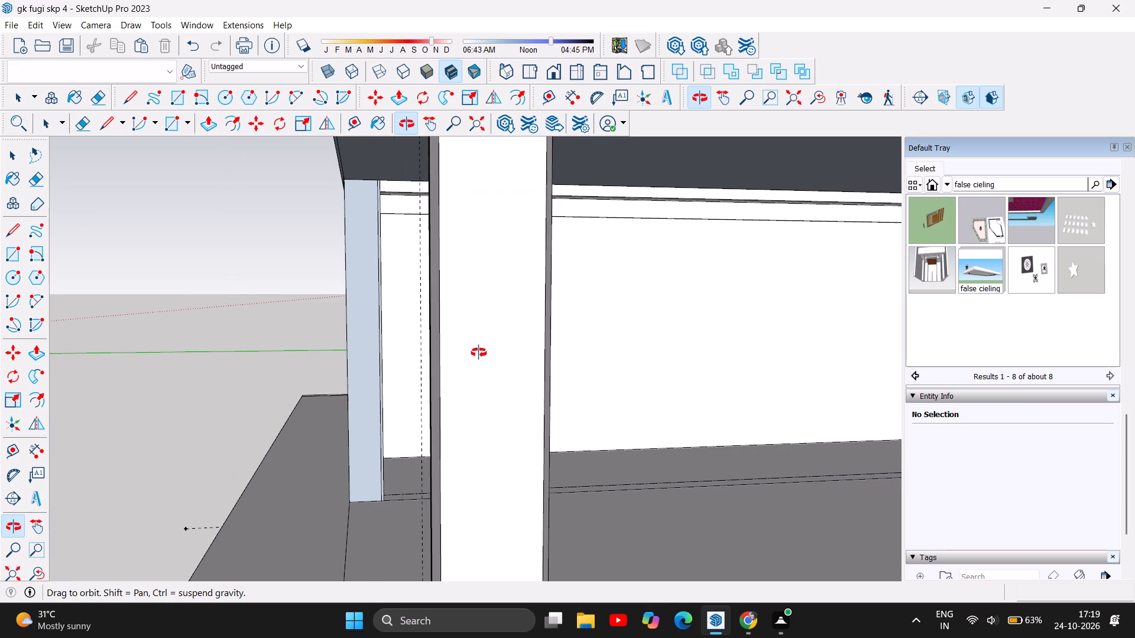
drag(479, 353, 485, 359)
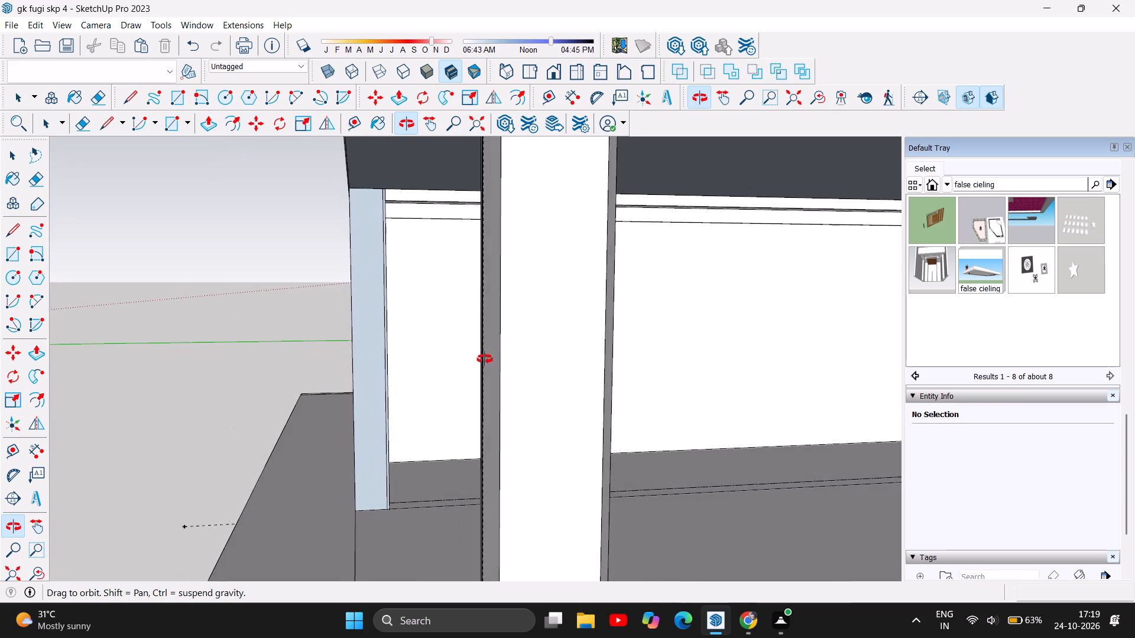
drag(485, 359, 562, 358)
scroll(368, 383, down, 4)
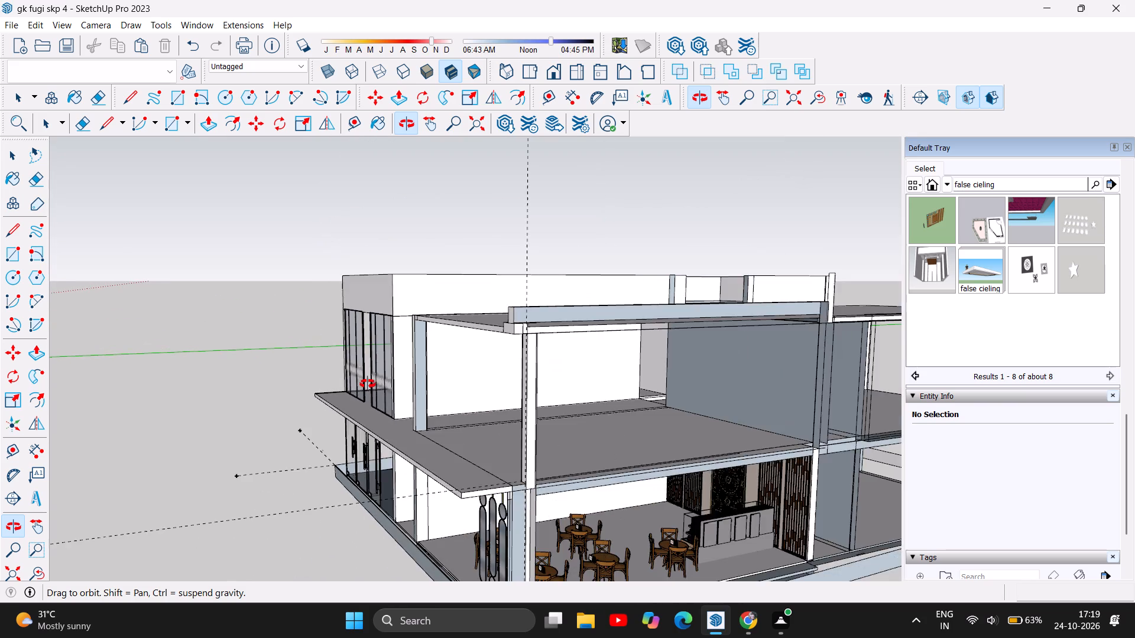
scroll(368, 384, down, 4)
drag(539, 412, 350, 384)
click(350, 384)
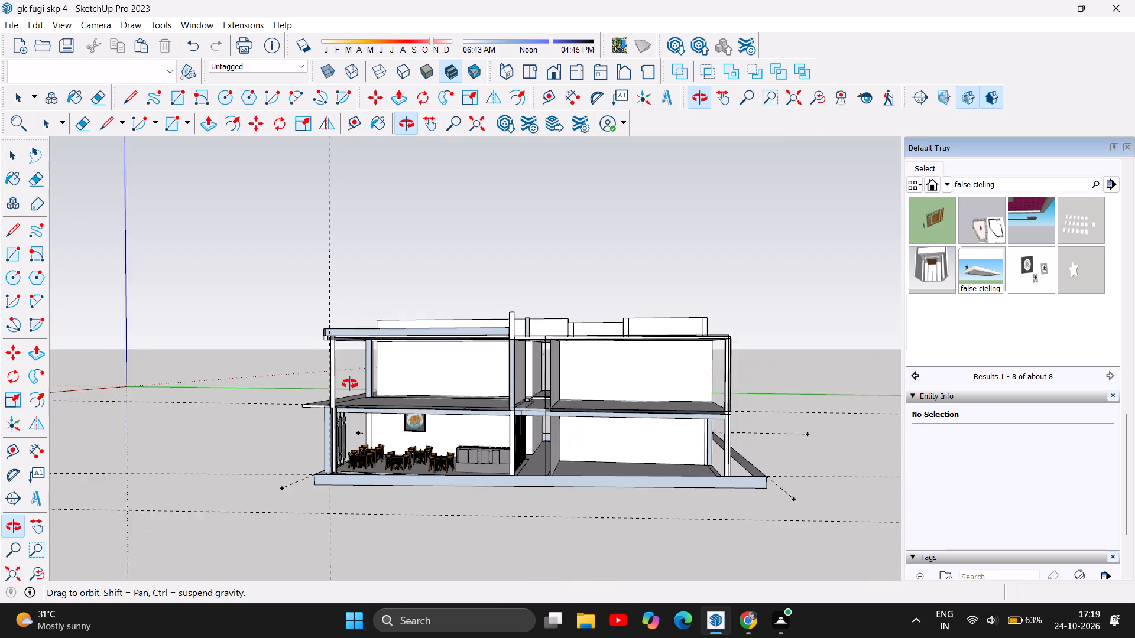
drag(579, 376, 539, 403)
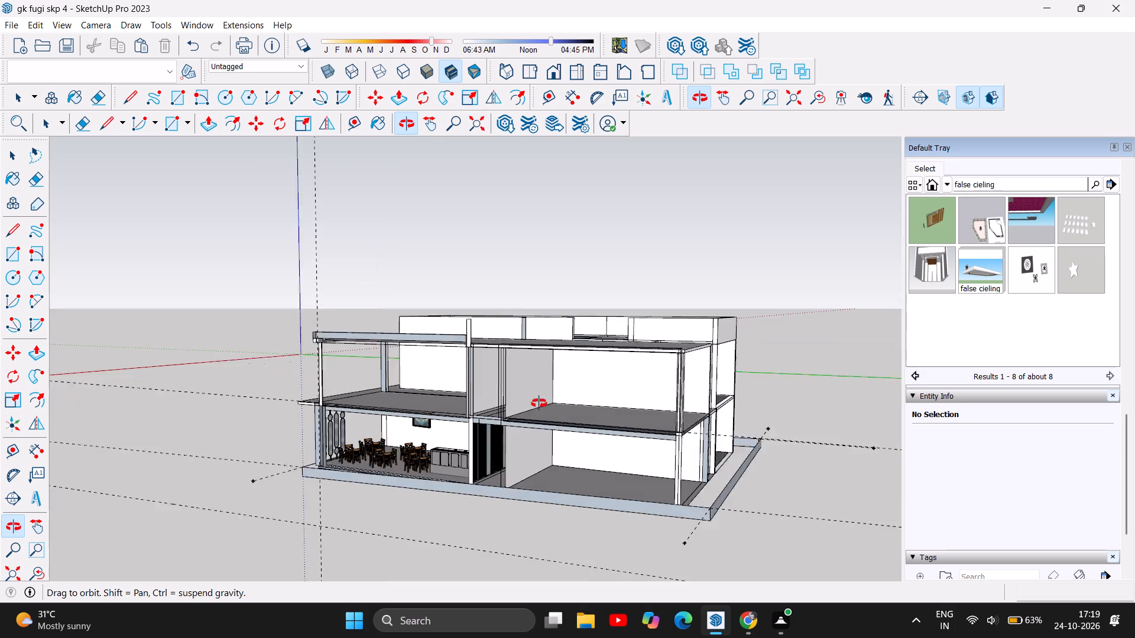
drag(539, 403, 626, 403)
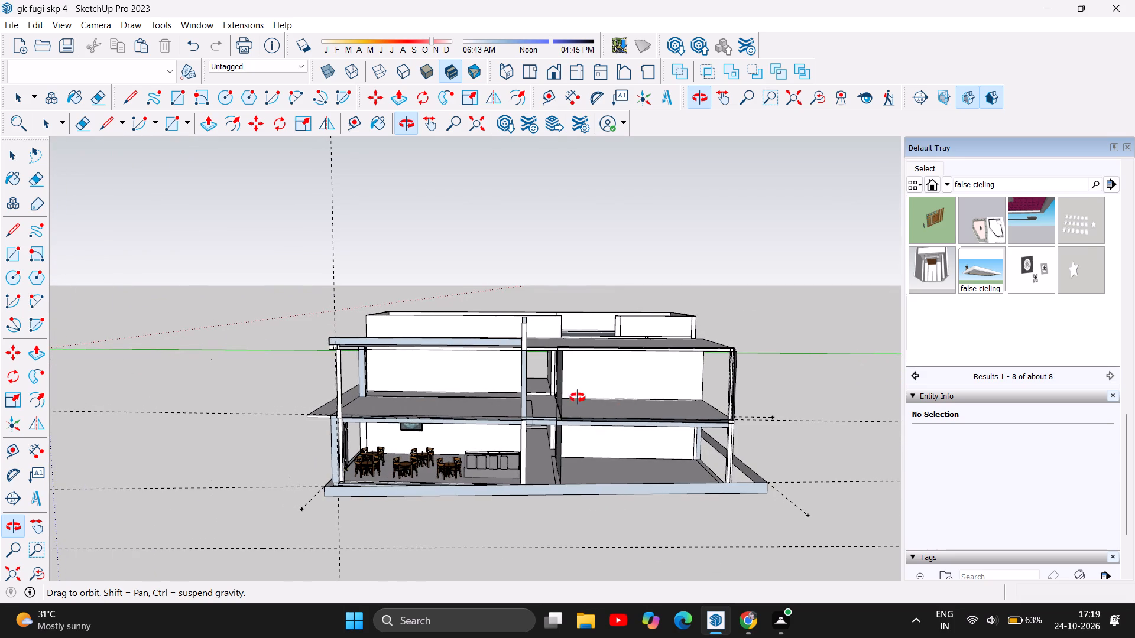
Pull the narrow floor strip along the ground-floor corridor wall opposite the dining area up to the slab above, finishing with 8' 3 15/16".
scroll(549, 384, up, 6)
drag(552, 544, 546, 515)
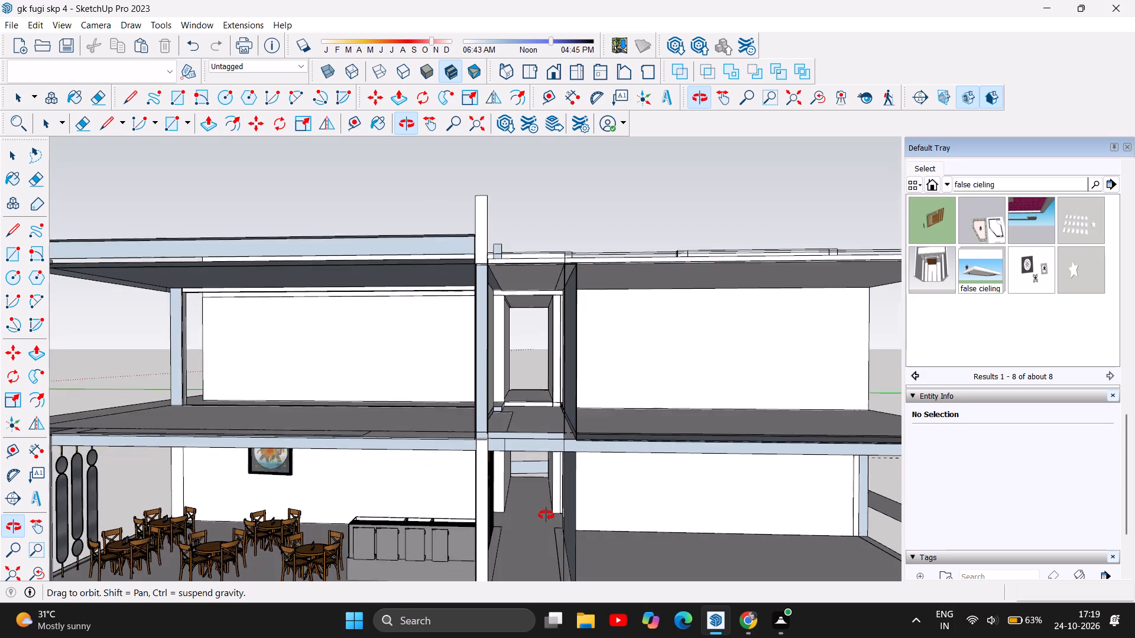
drag(546, 515, 534, 494)
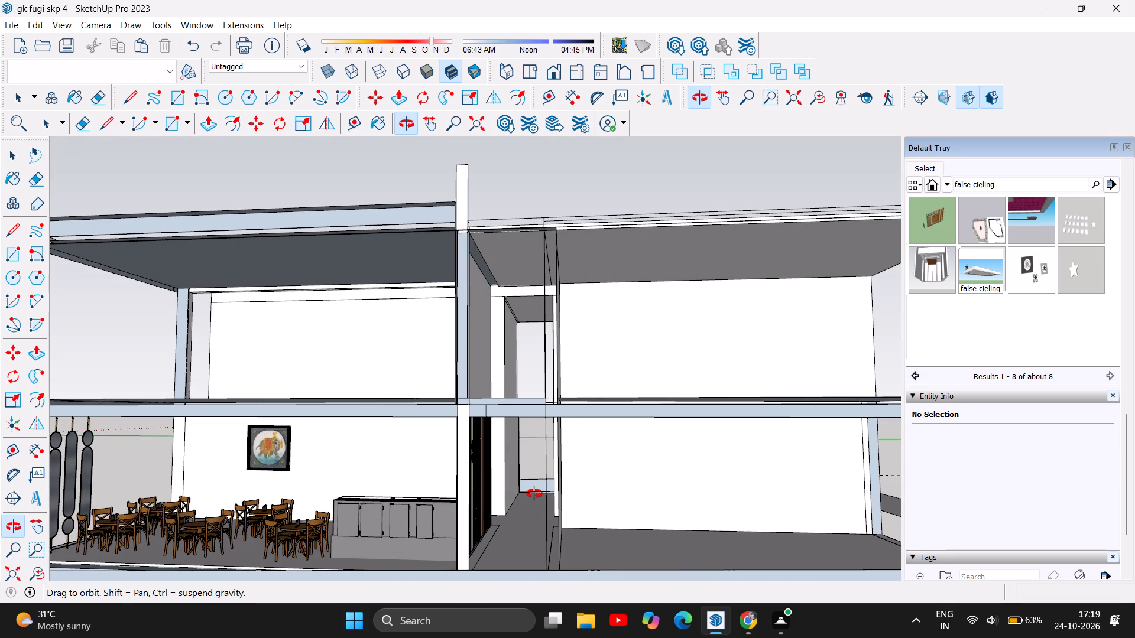
drag(534, 494, 540, 500)
scroll(559, 559, up, 2)
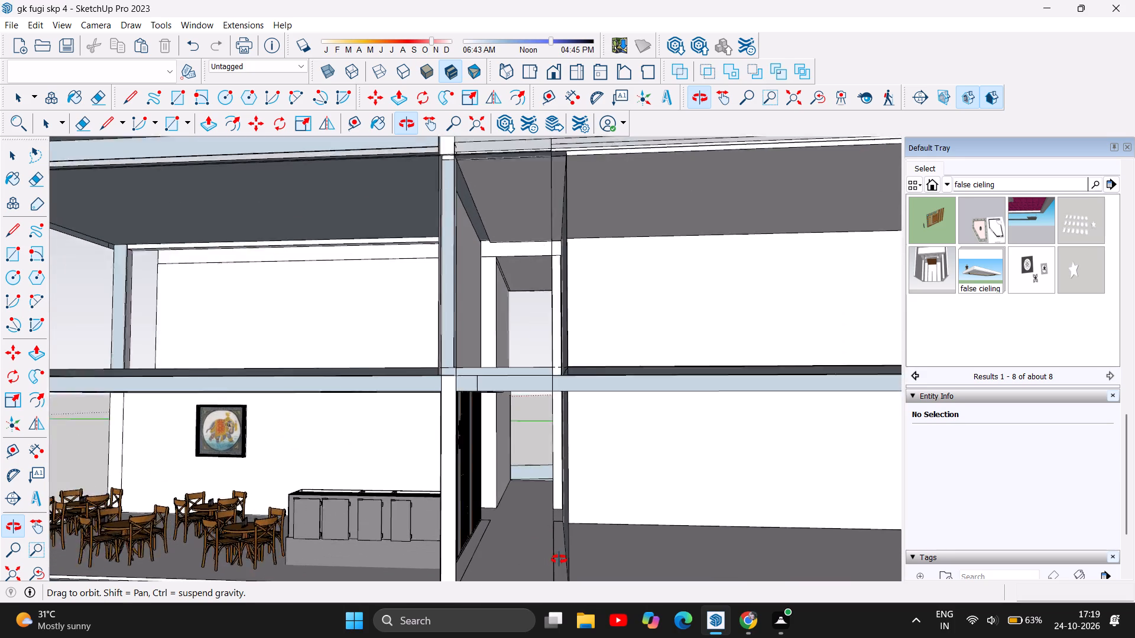
scroll(559, 559, up, 2)
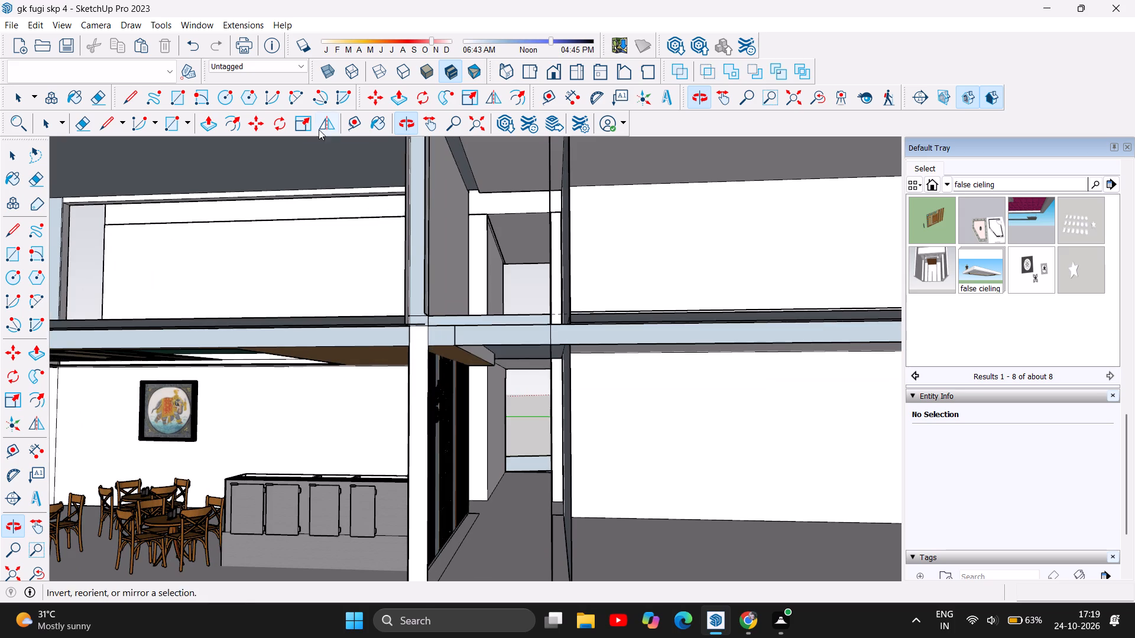
click(212, 126)
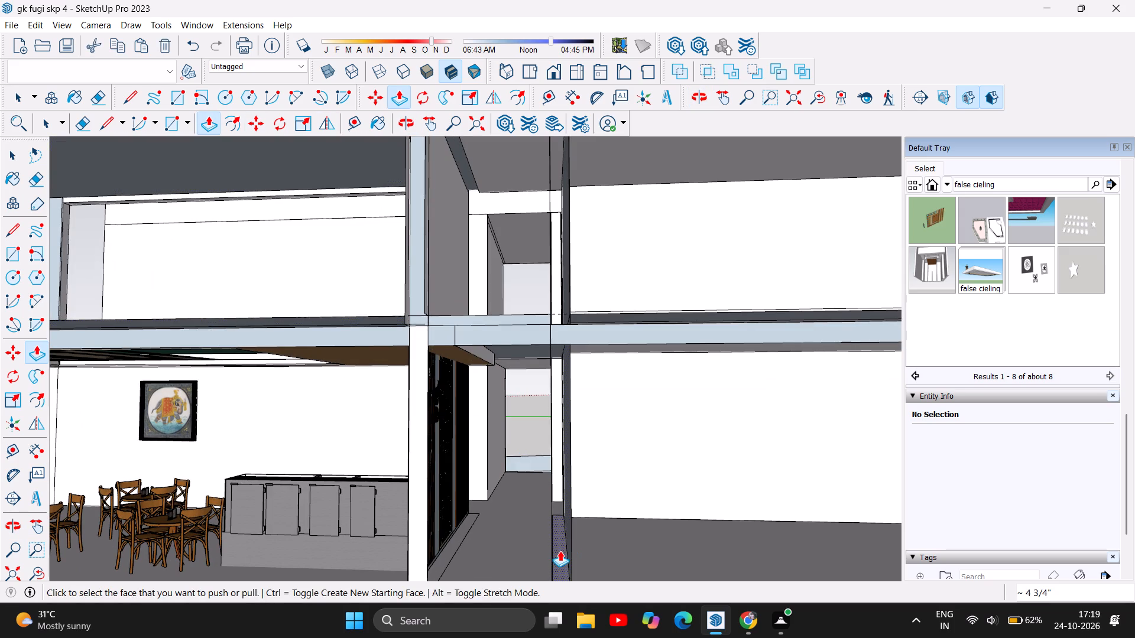
drag(561, 552, 565, 463)
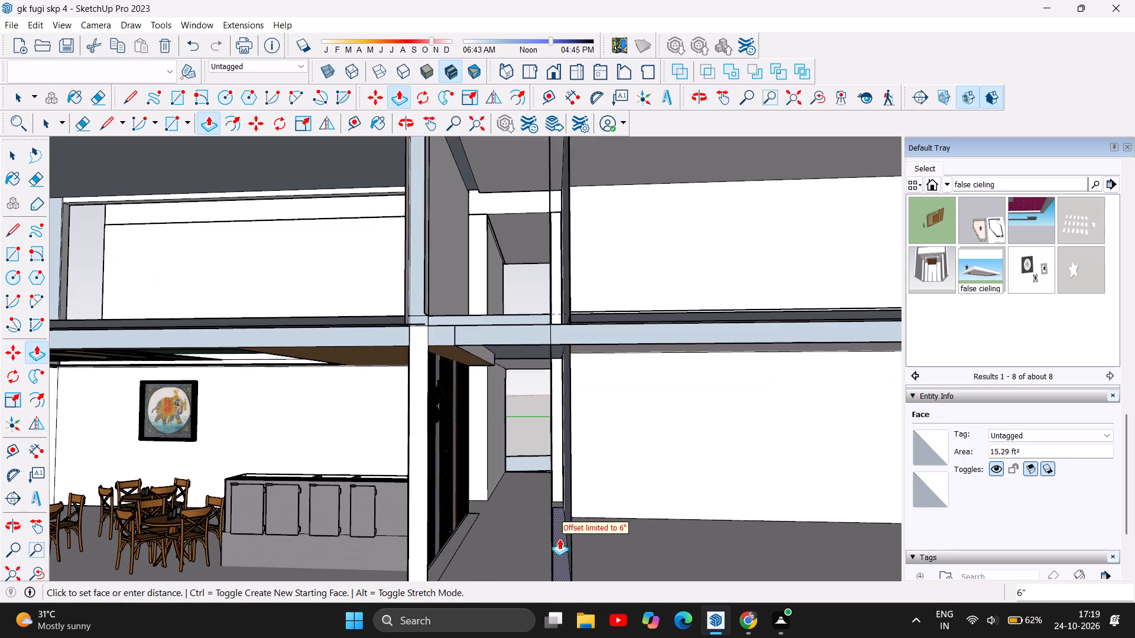
drag(556, 552, 549, 507)
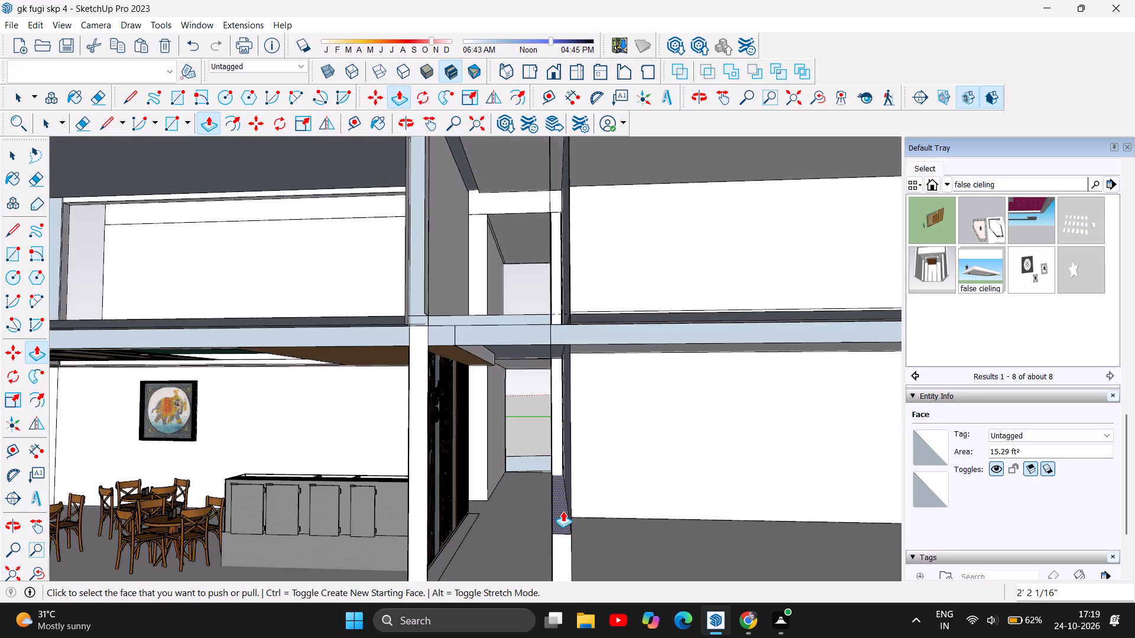
drag(563, 511, 566, 331)
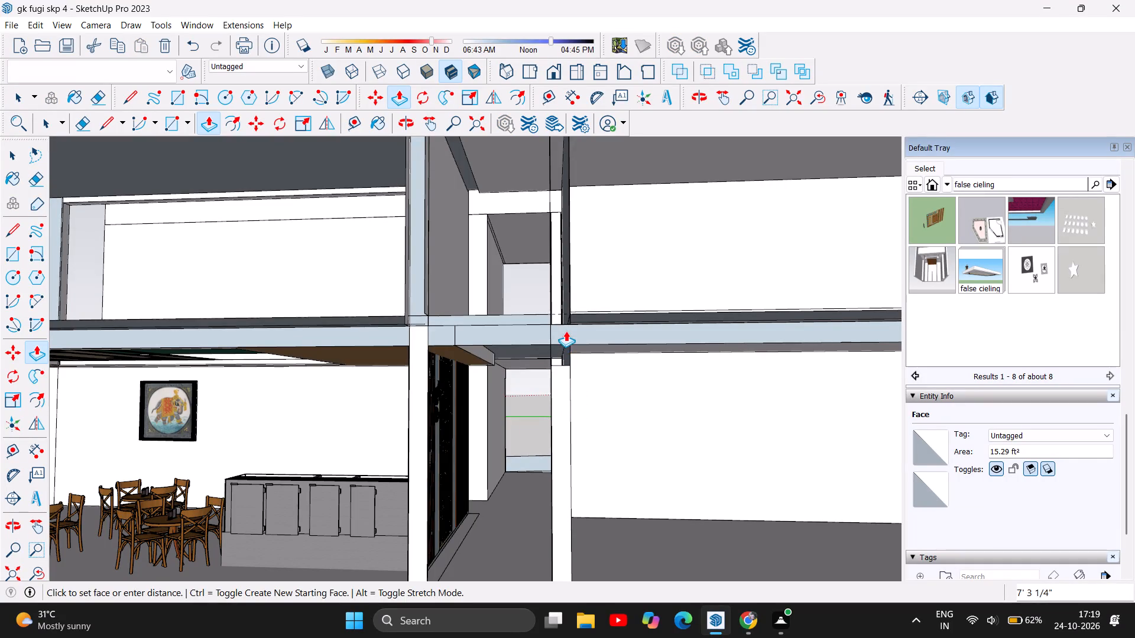
drag(566, 331, 565, 328)
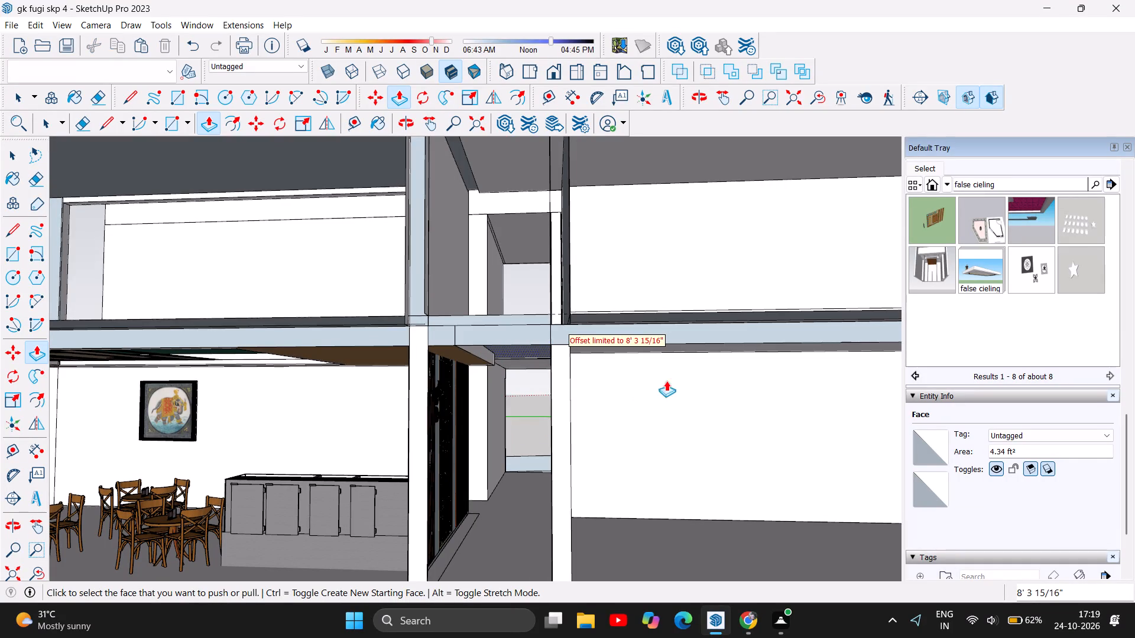
Pull the narrow floor strip along the corridor's dining-side wall up to the ceiling, finishing with 8' 10 7/8".
scroll(463, 408, up, 7)
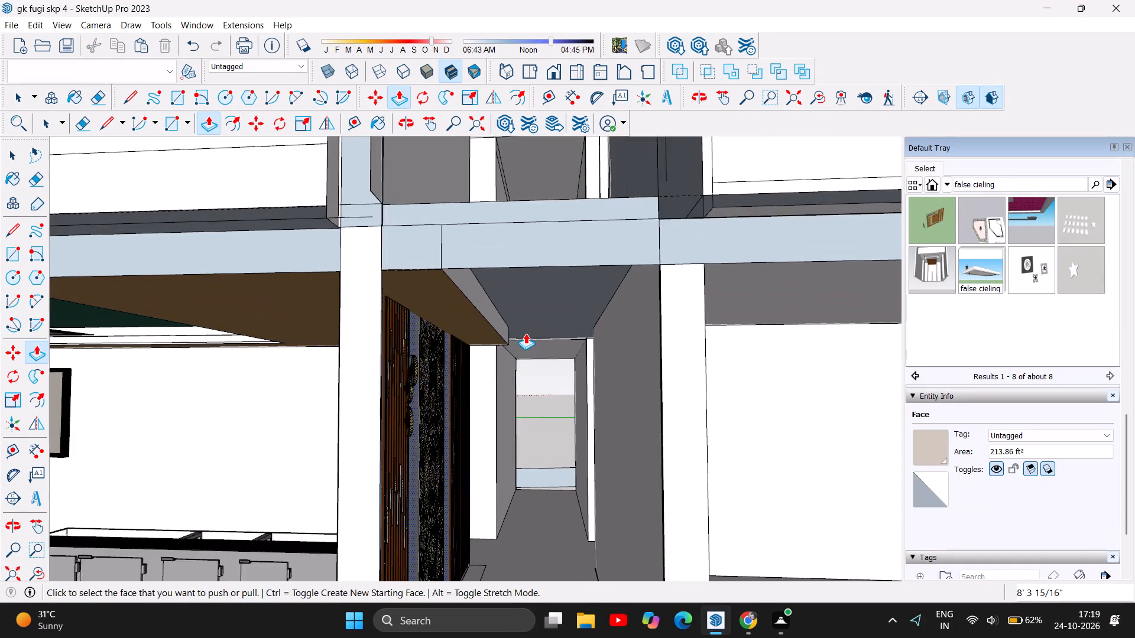
scroll(526, 333, up, 1)
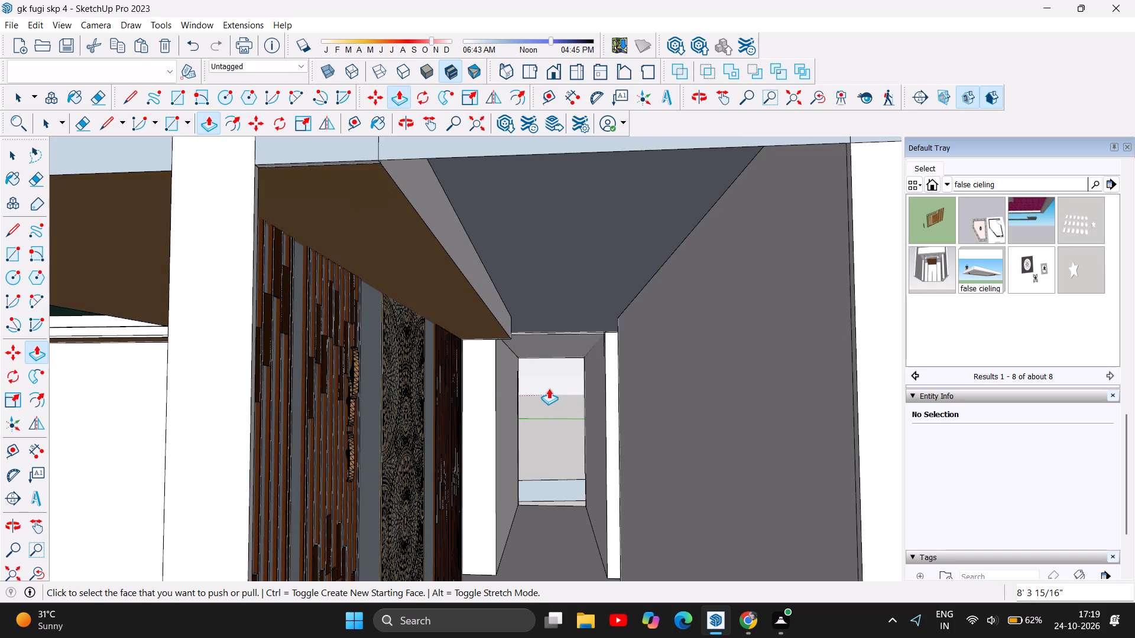
scroll(562, 393, up, 1)
scroll(593, 388, down, 2)
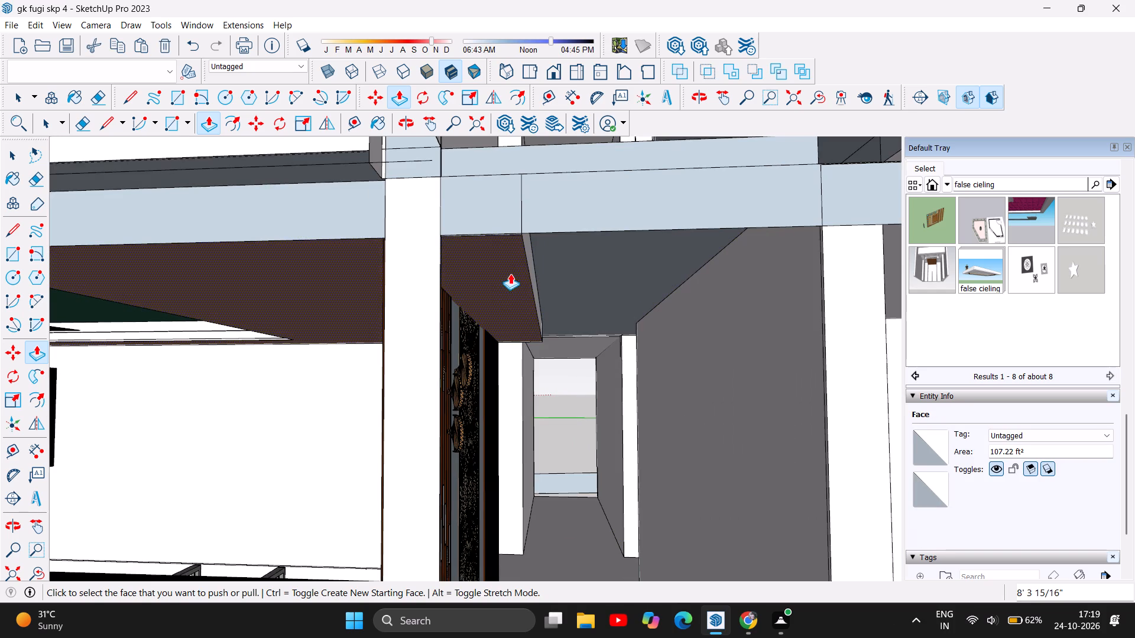
scroll(615, 317, down, 1)
scroll(618, 370, down, 1)
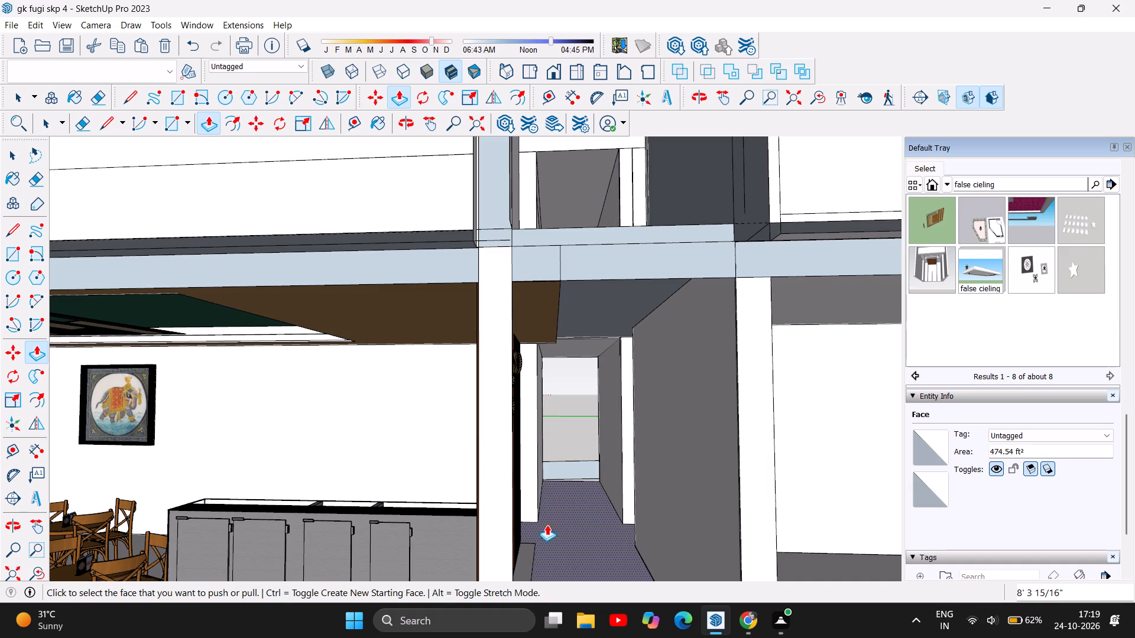
drag(521, 557, 520, 507)
drag(529, 558, 531, 510)
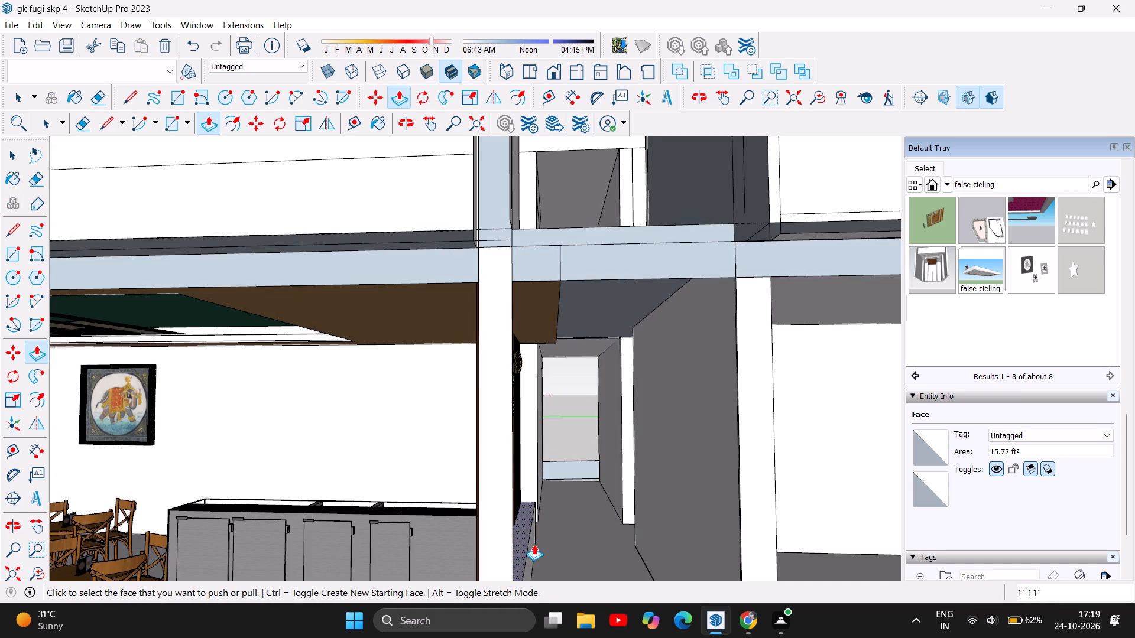
drag(522, 520, 518, 373)
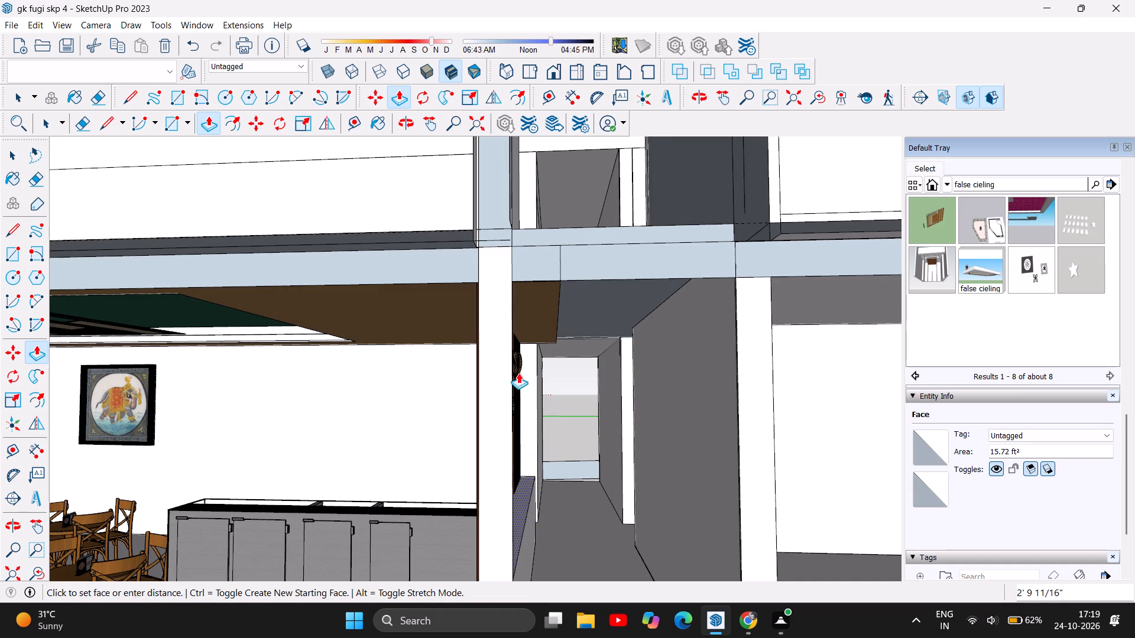
drag(518, 373, 522, 301)
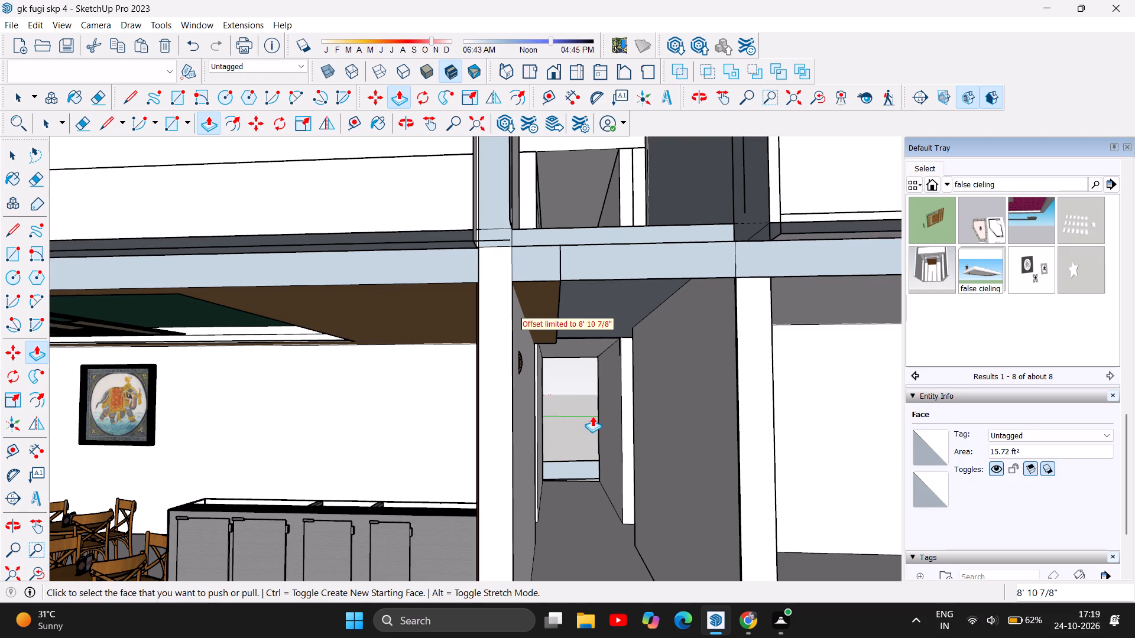
Examine the opened long side of both floors and the floor strips and walls along the upper-floor corridor.
scroll(604, 392, down, 2)
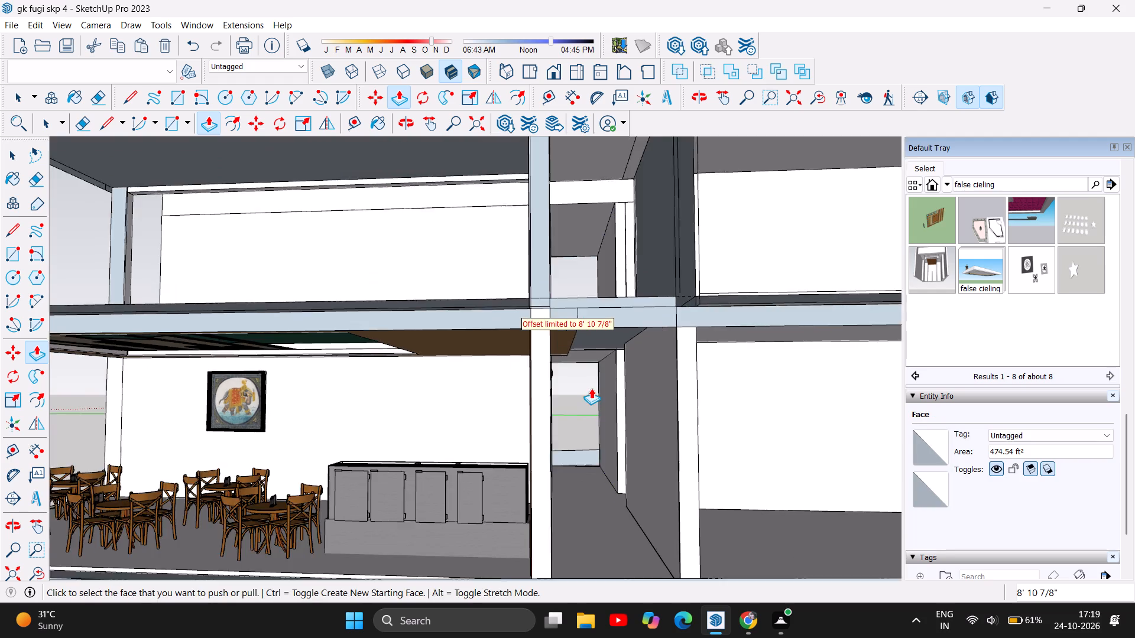
scroll(591, 388, down, 2)
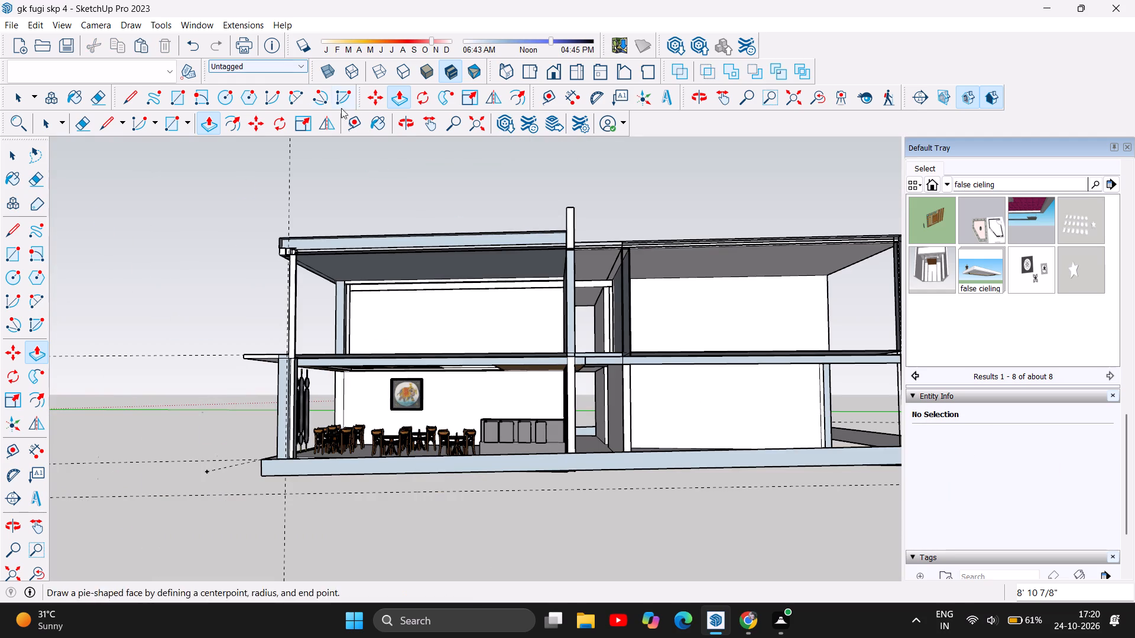
click(411, 130)
drag(524, 250, 504, 301)
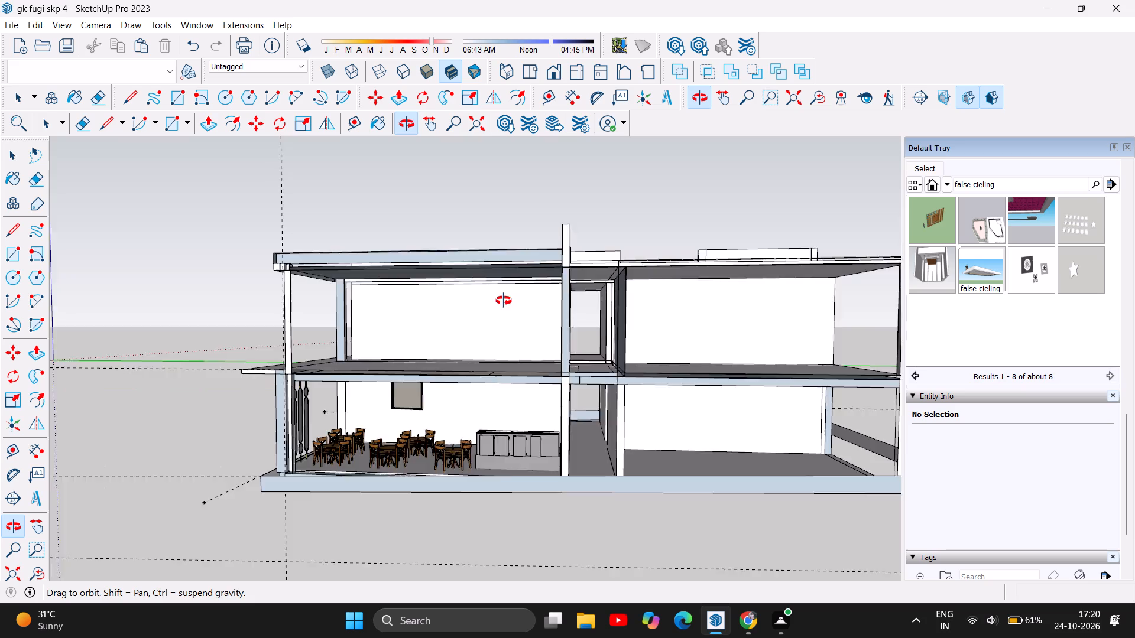
drag(504, 301, 362, 288)
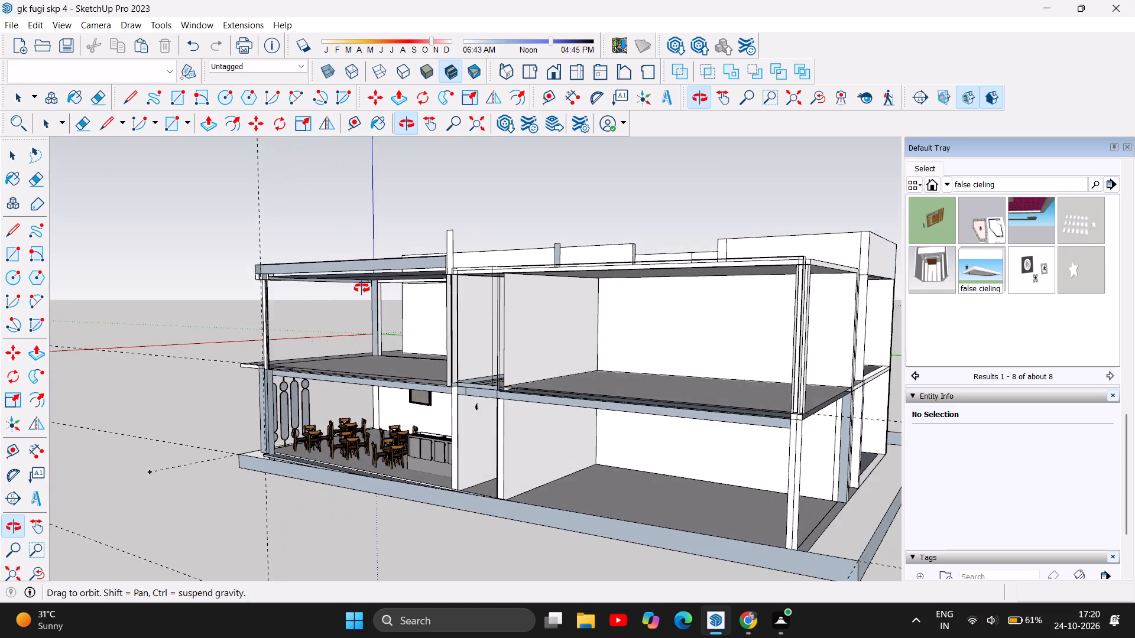
drag(362, 288, 332, 320)
scroll(418, 318, up, 4)
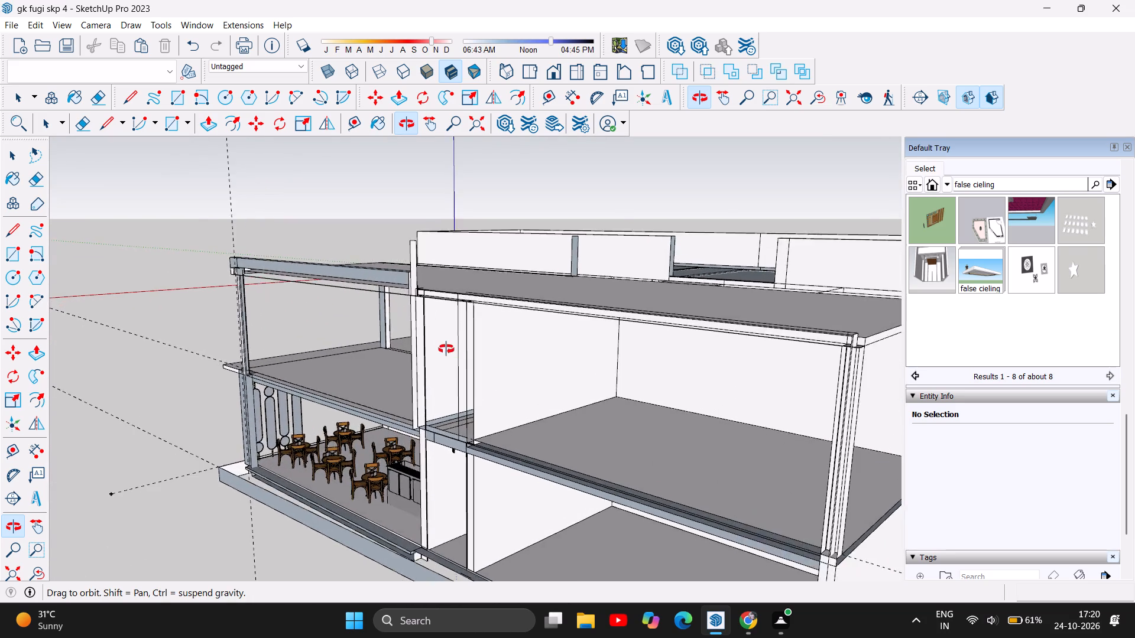
scroll(446, 349, up, 3)
scroll(452, 375, down, 1)
scroll(424, 414, up, 6)
drag(447, 427, 473, 436)
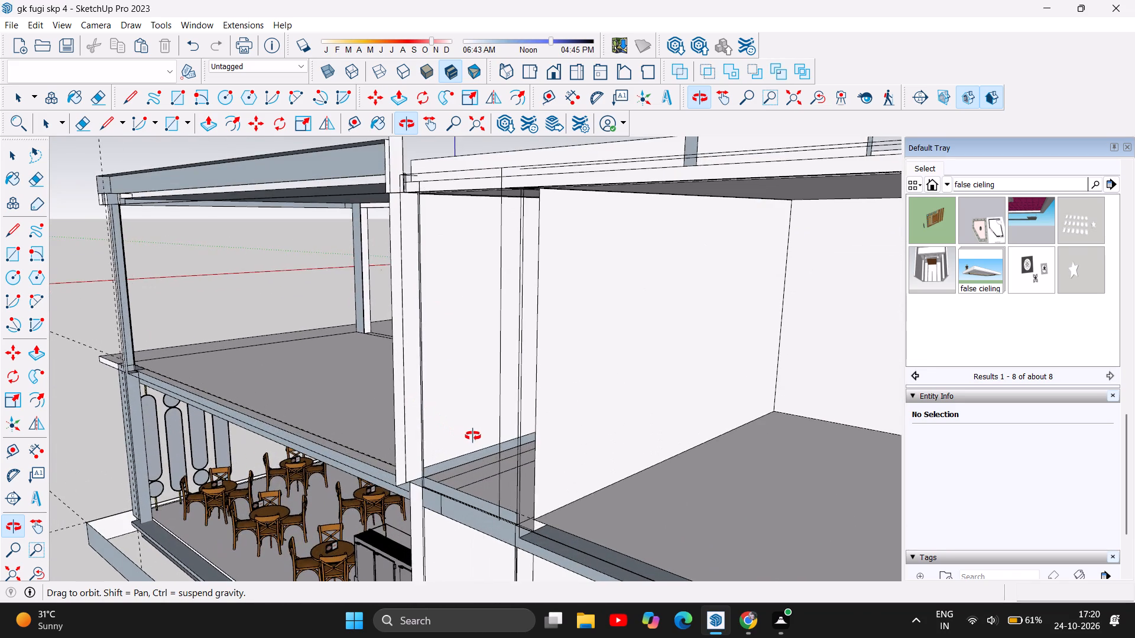
drag(473, 436, 605, 481)
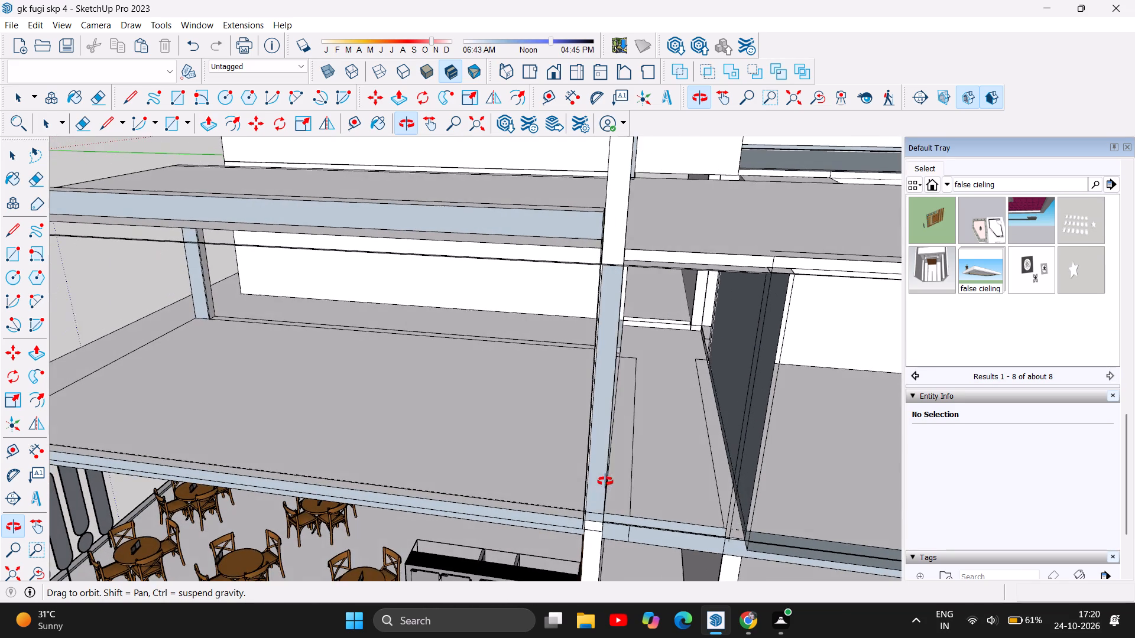
drag(605, 481, 563, 474)
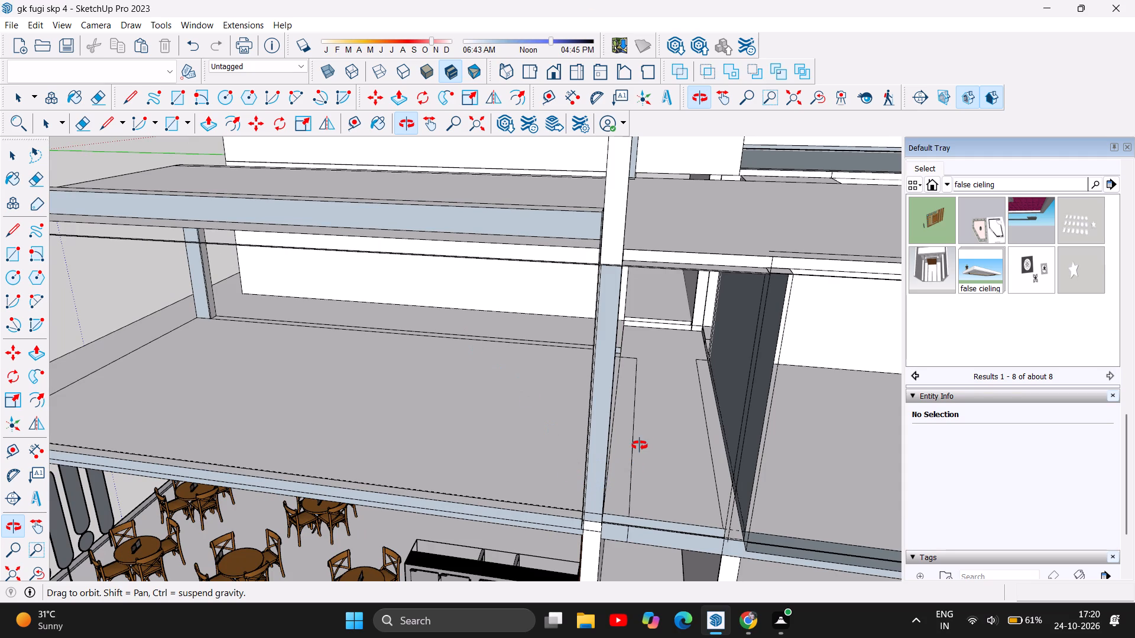
drag(721, 458, 690, 454)
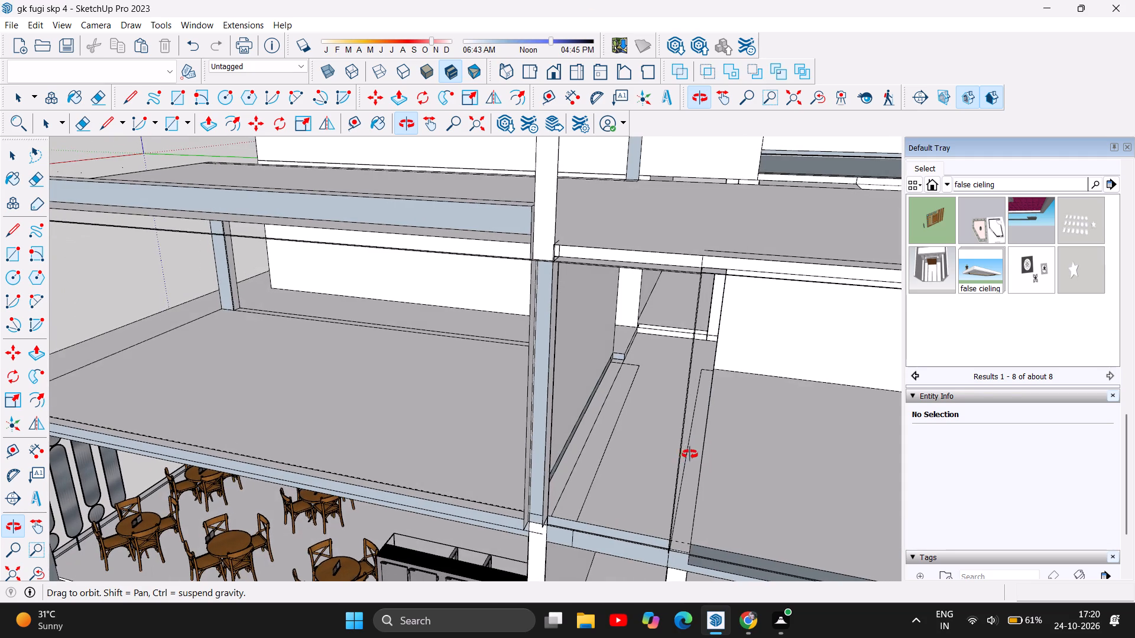
drag(690, 454, 680, 460)
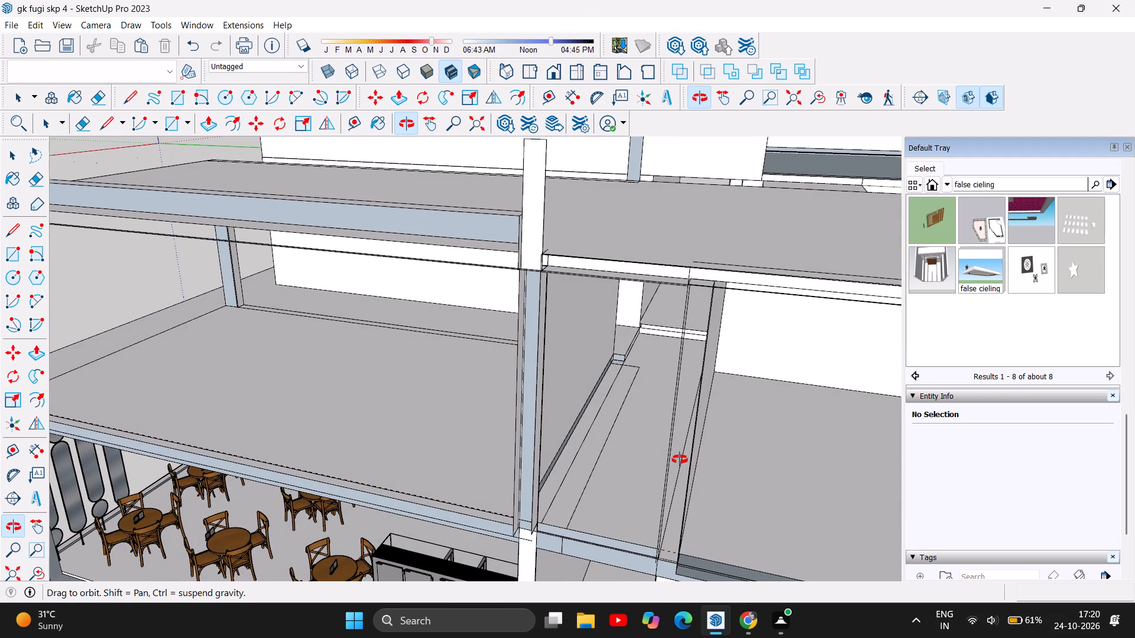
drag(680, 460, 691, 466)
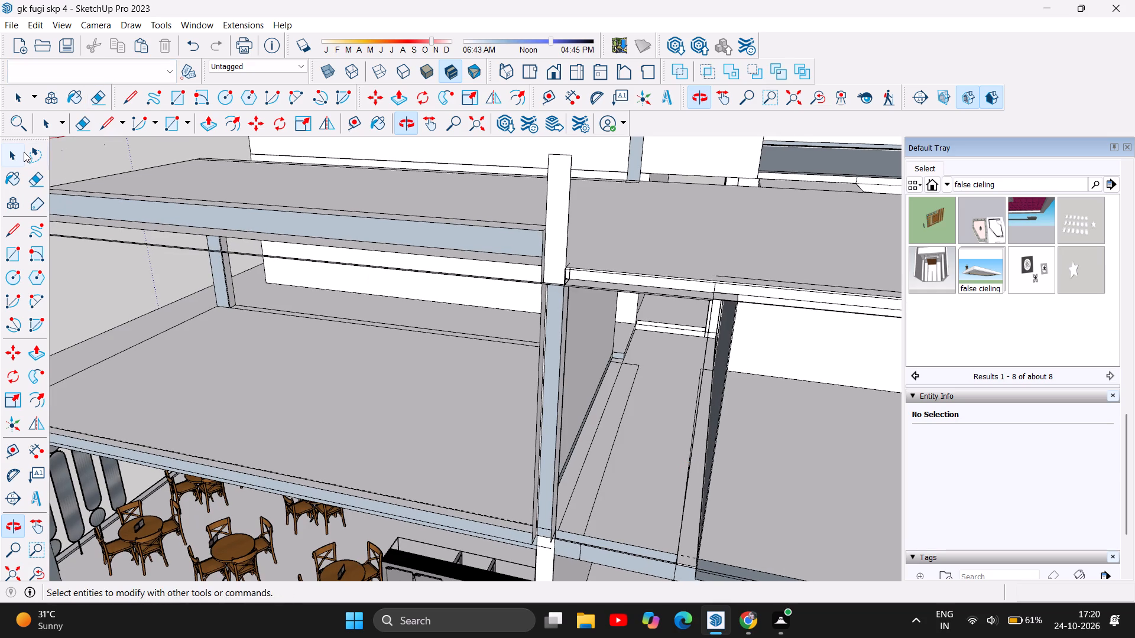
Delete the loose lengthwise edge on the upper-floor corridor floor beside the wall above the dining area.
click(20, 153)
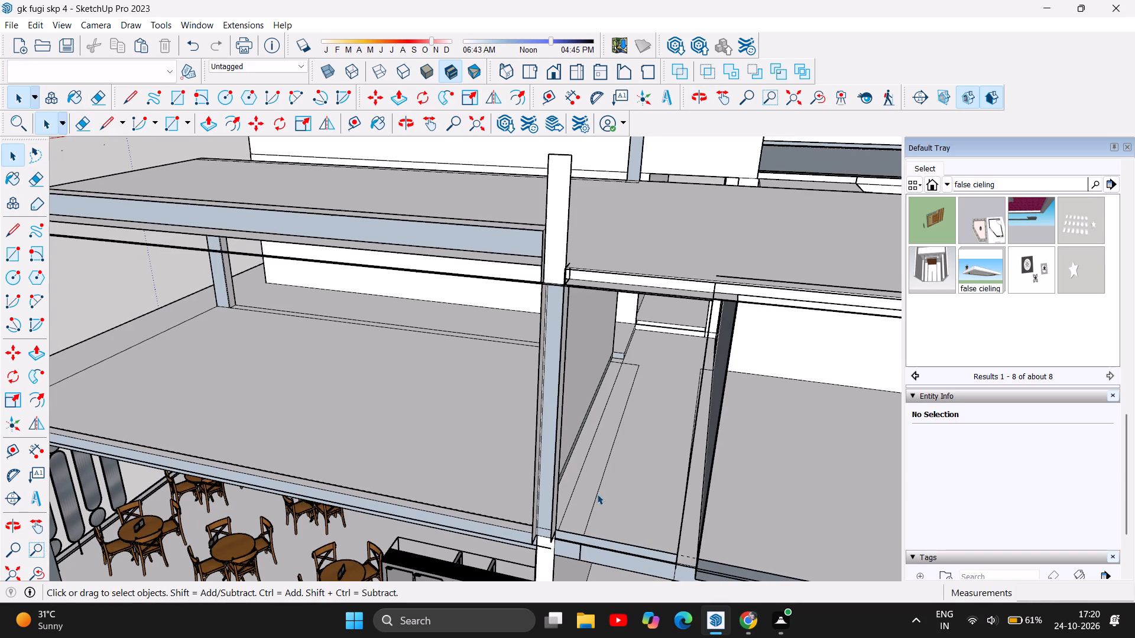
click(596, 494)
key(Delete)
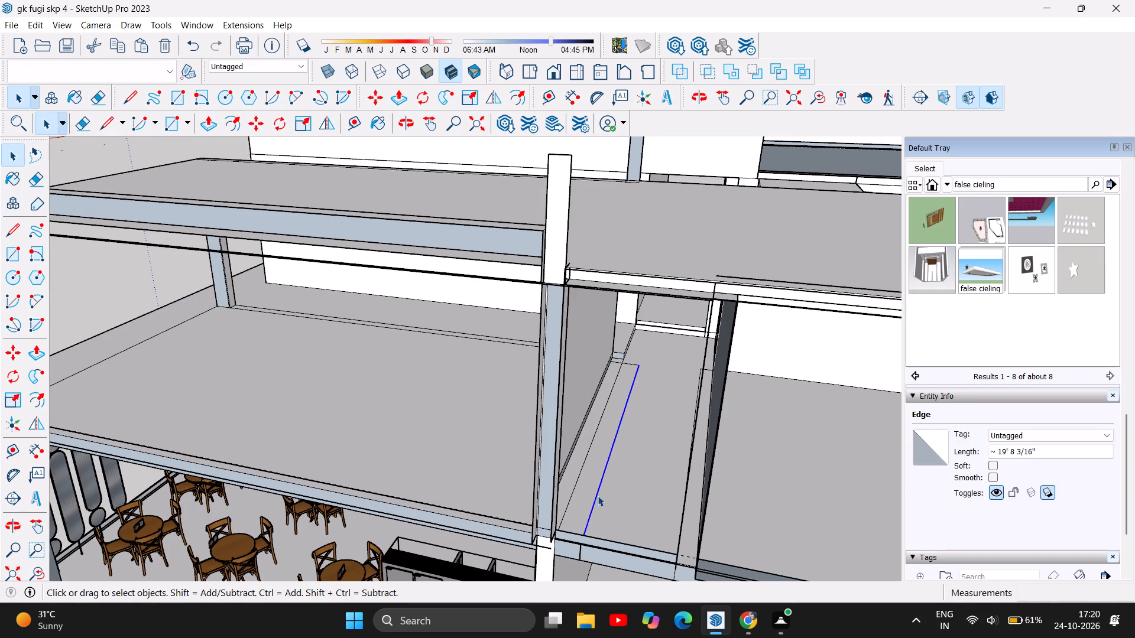
Raise the upper-floor corridor's floor face by 5" with Push/Pull.
click(576, 481)
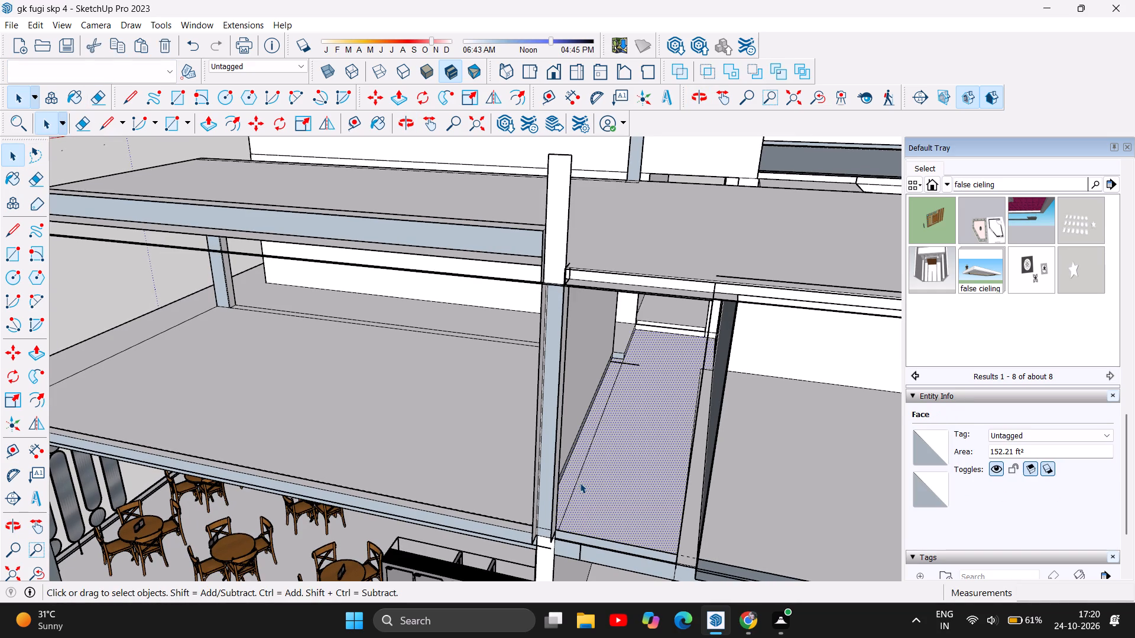
click(580, 483)
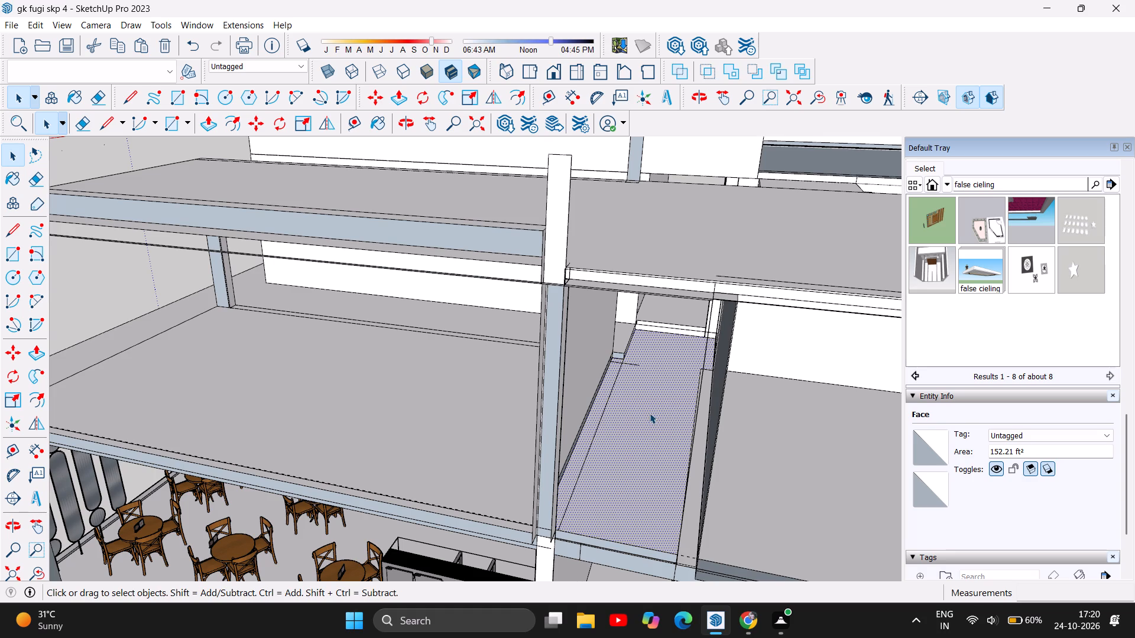
scroll(607, 393, up, 7)
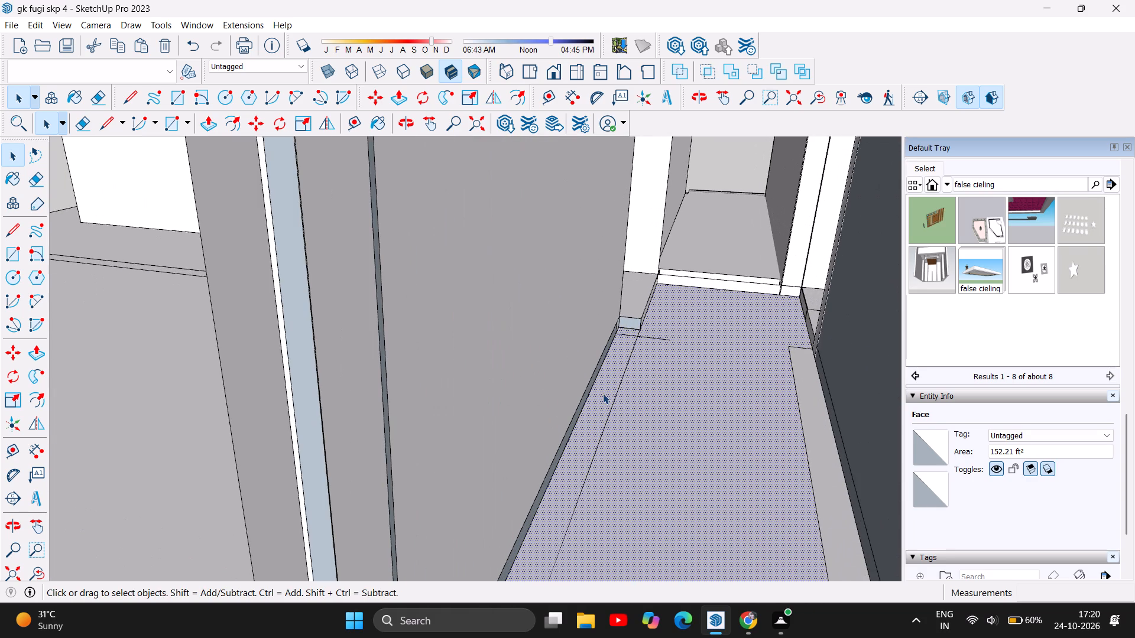
scroll(620, 385, down, 4)
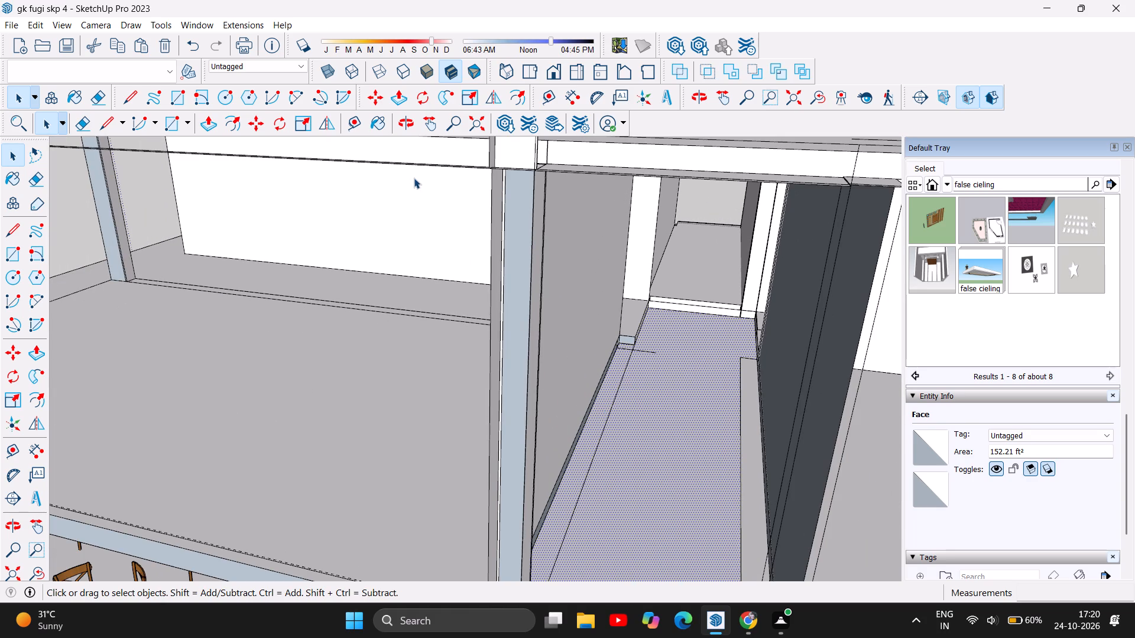
scroll(674, 295, down, 2)
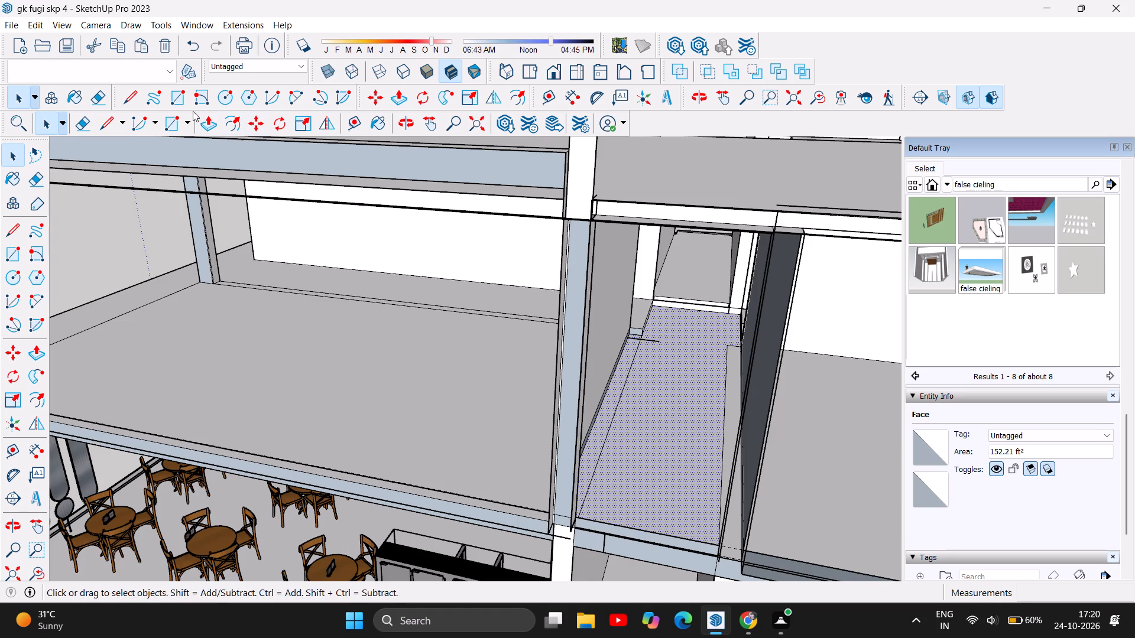
click(202, 125)
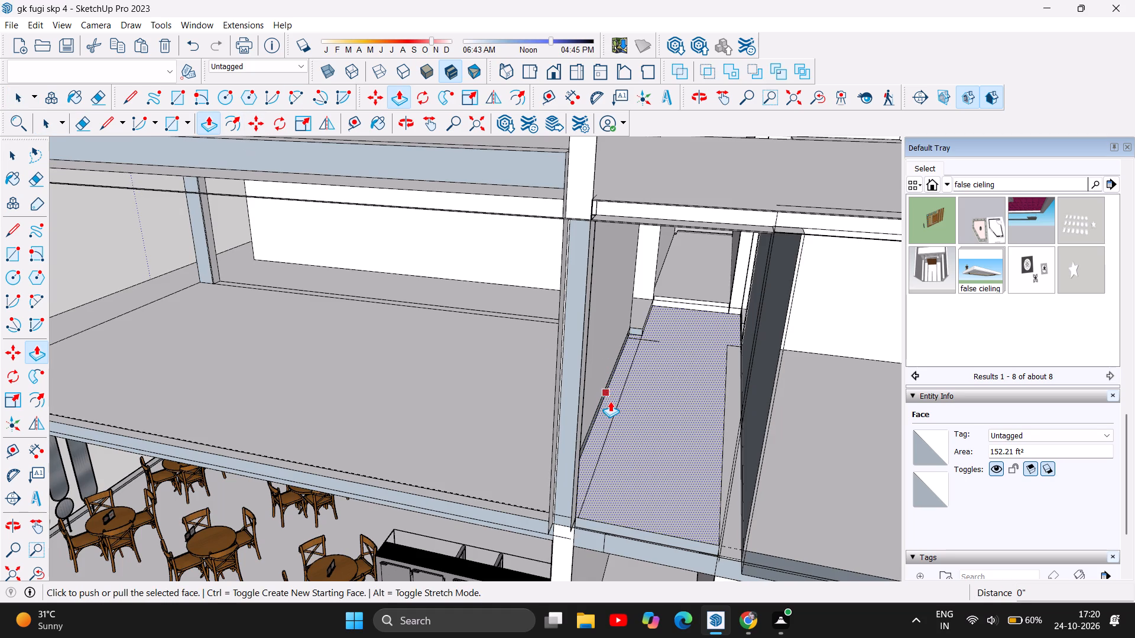
drag(610, 402, 615, 382)
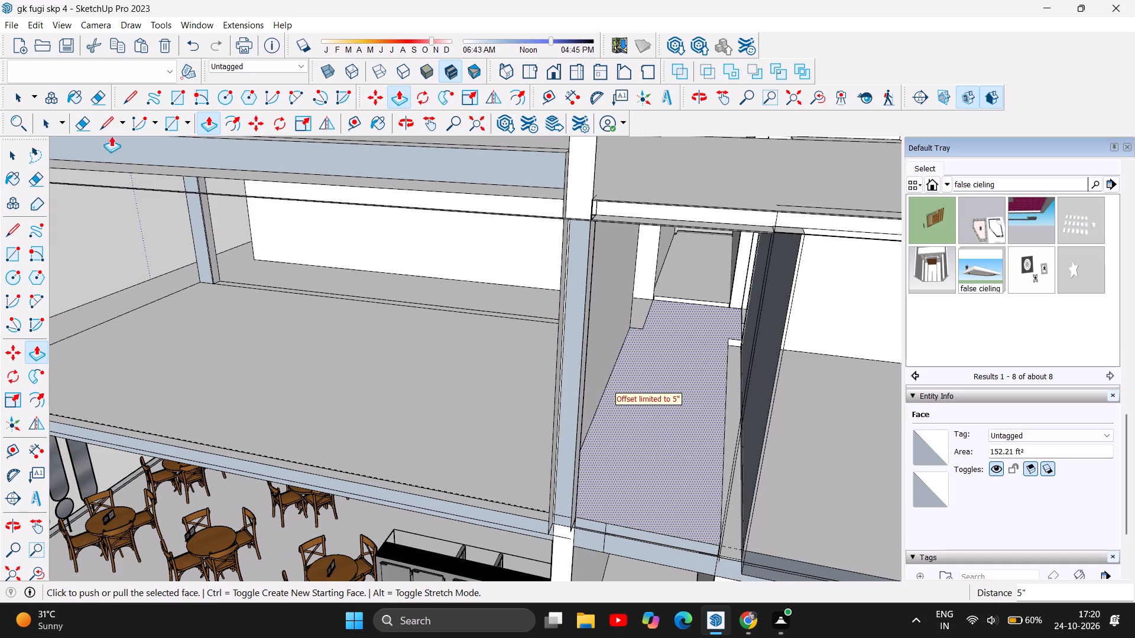
Draw a line about 20' 5 5/8" long on the raised corridor floor, from the far wall corner to the open slab edge, splitting off a narrow strip.
click(123, 105)
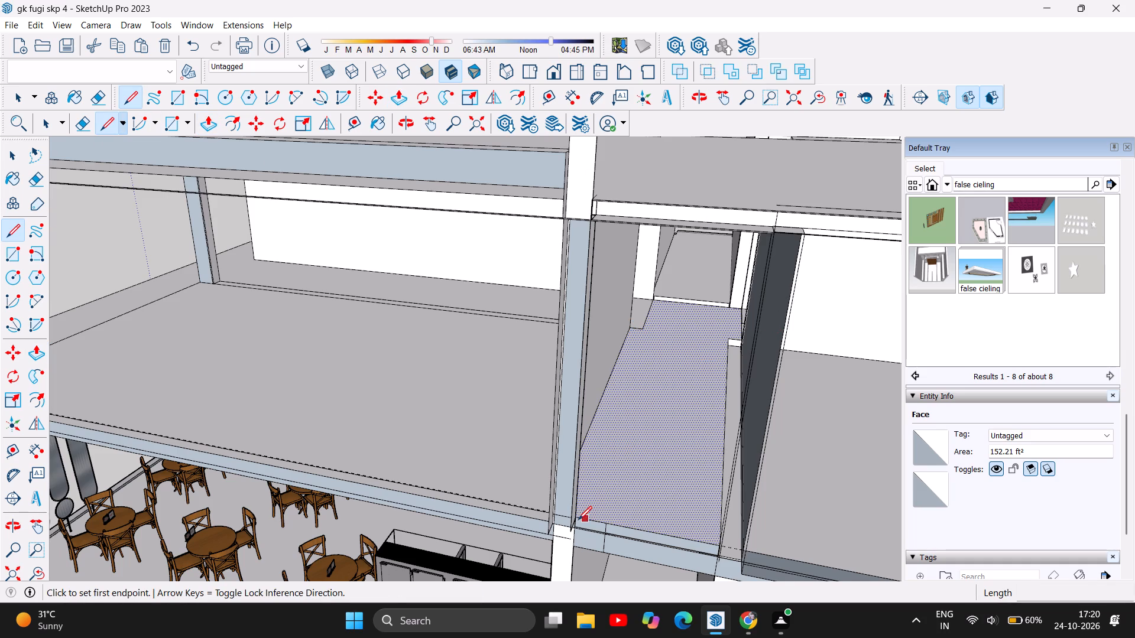
click(550, 532)
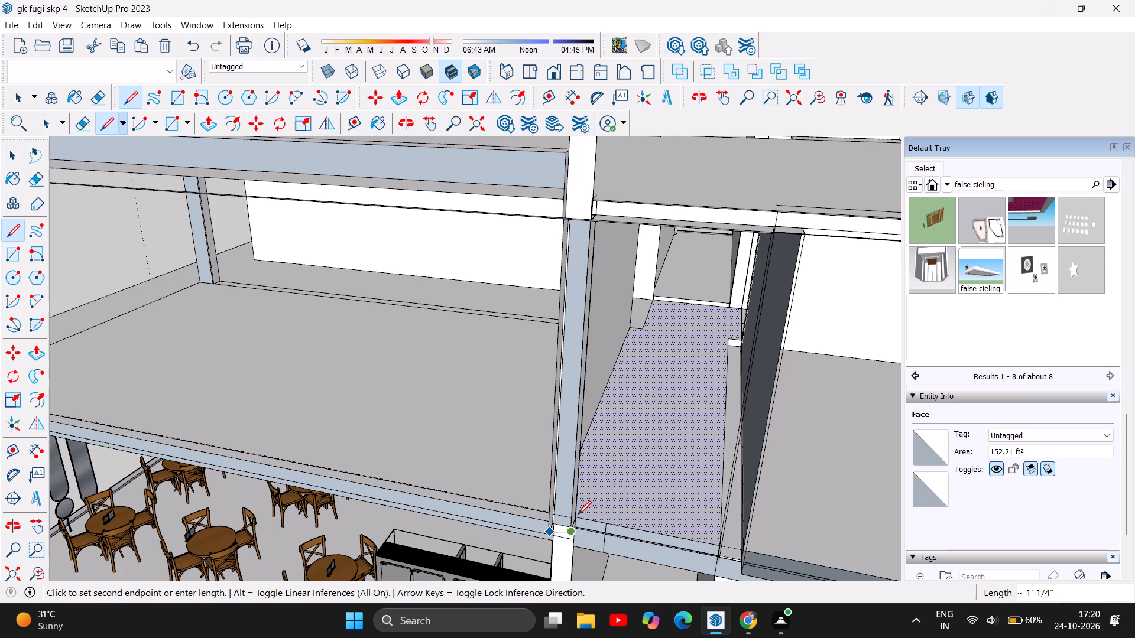
key(Escape)
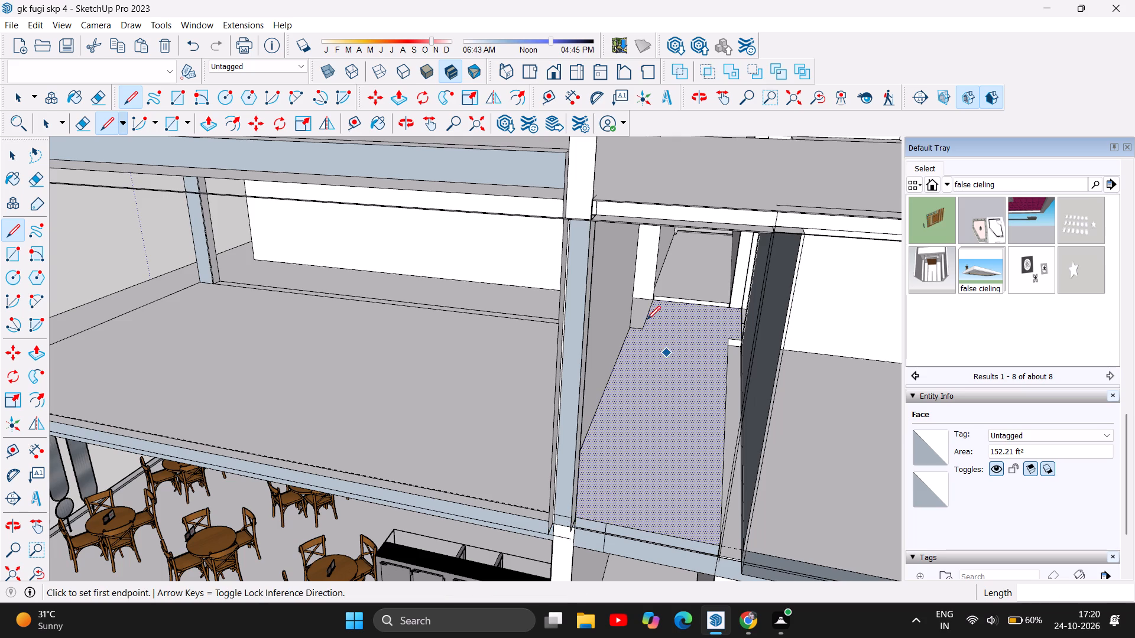
click(643, 330)
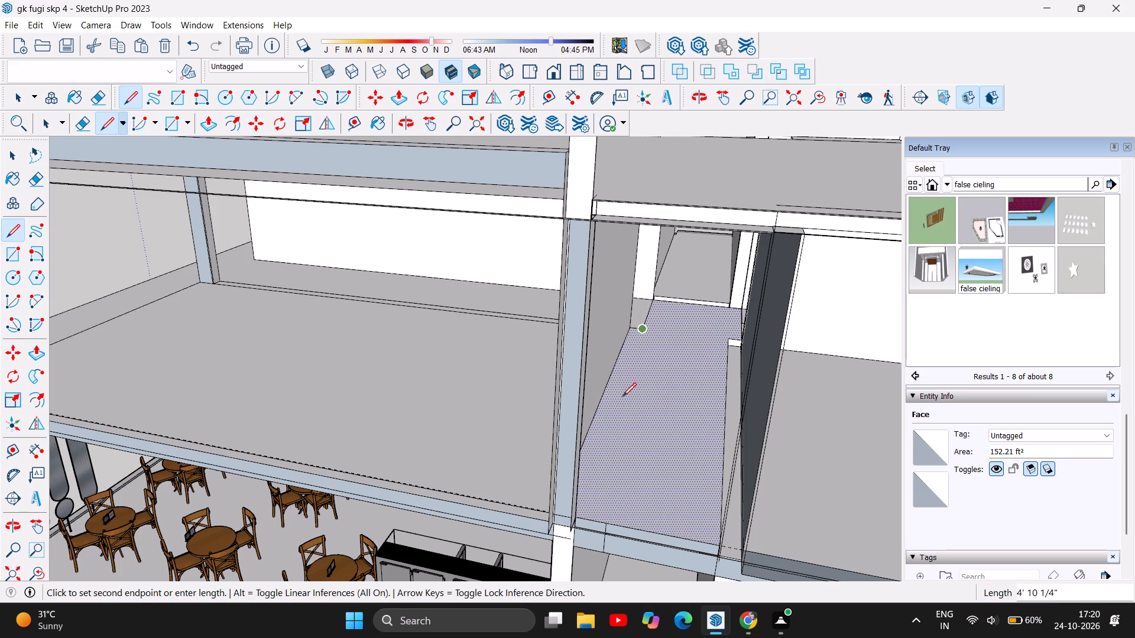
click(578, 524)
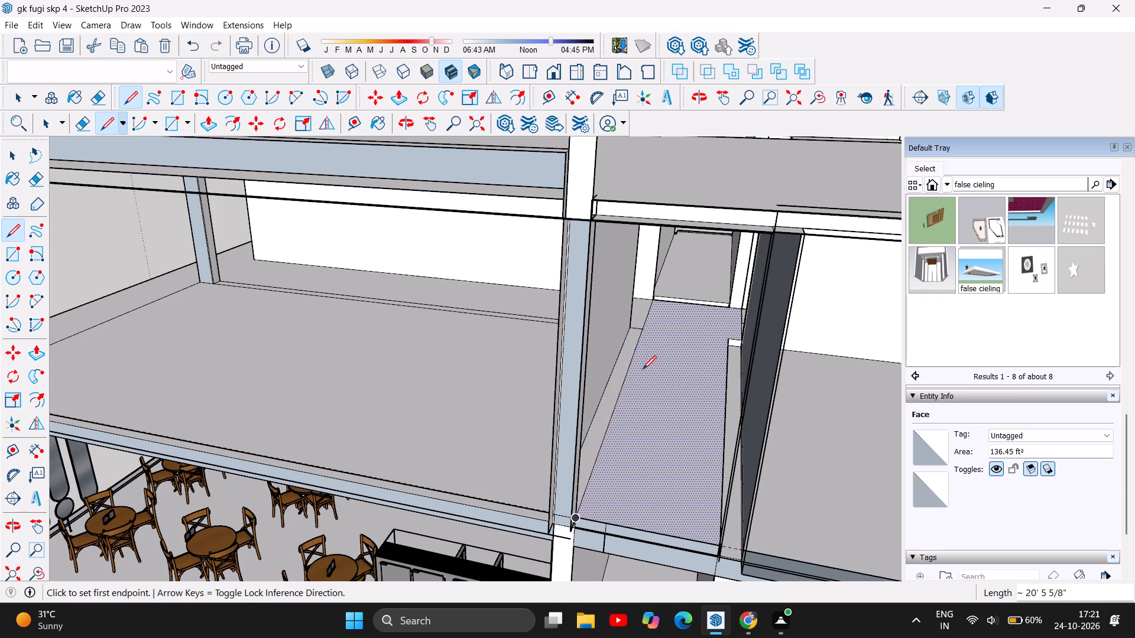
Pull the narrow strip along the upper corridor's dining-side wall up 9' 7 5/8", then extend it to the roof slab.
click(206, 122)
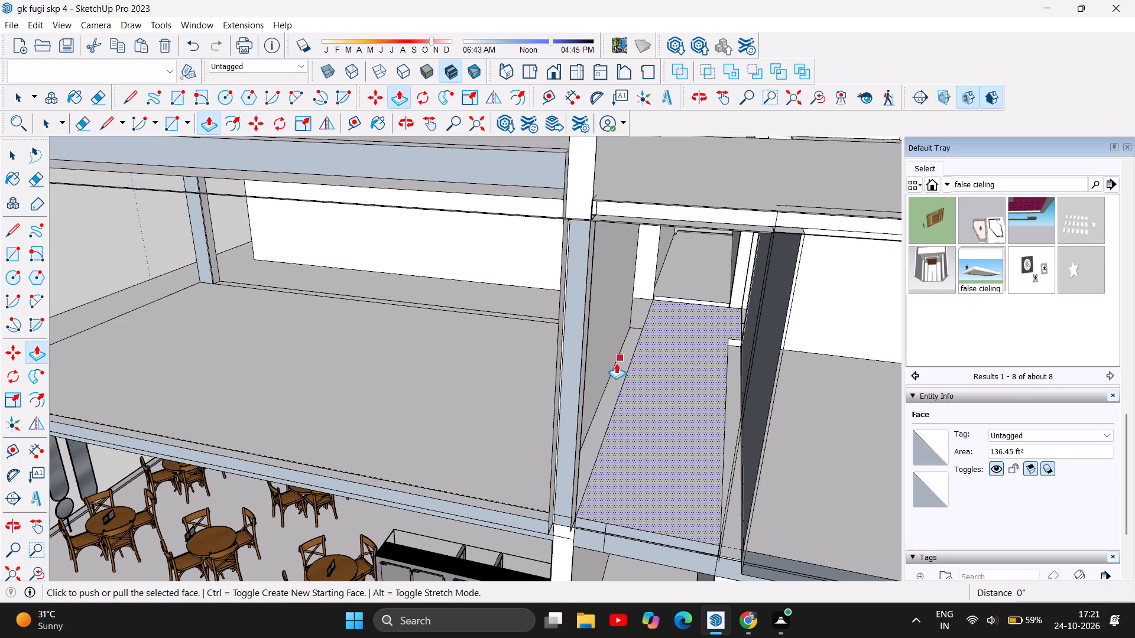
key(Escape)
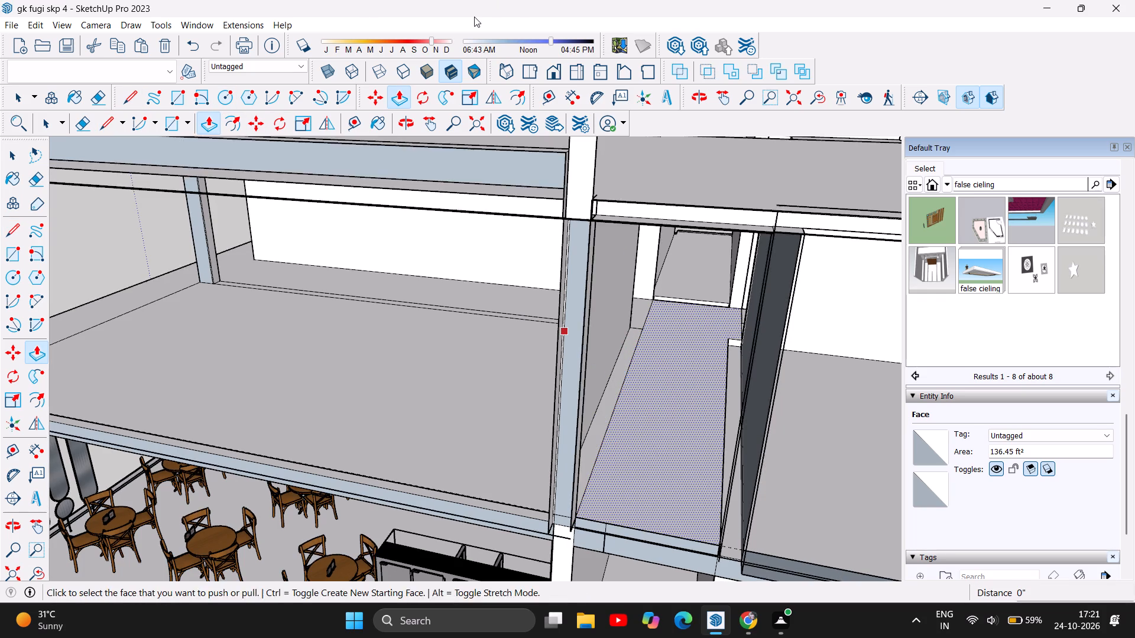
drag(621, 354, 586, 183)
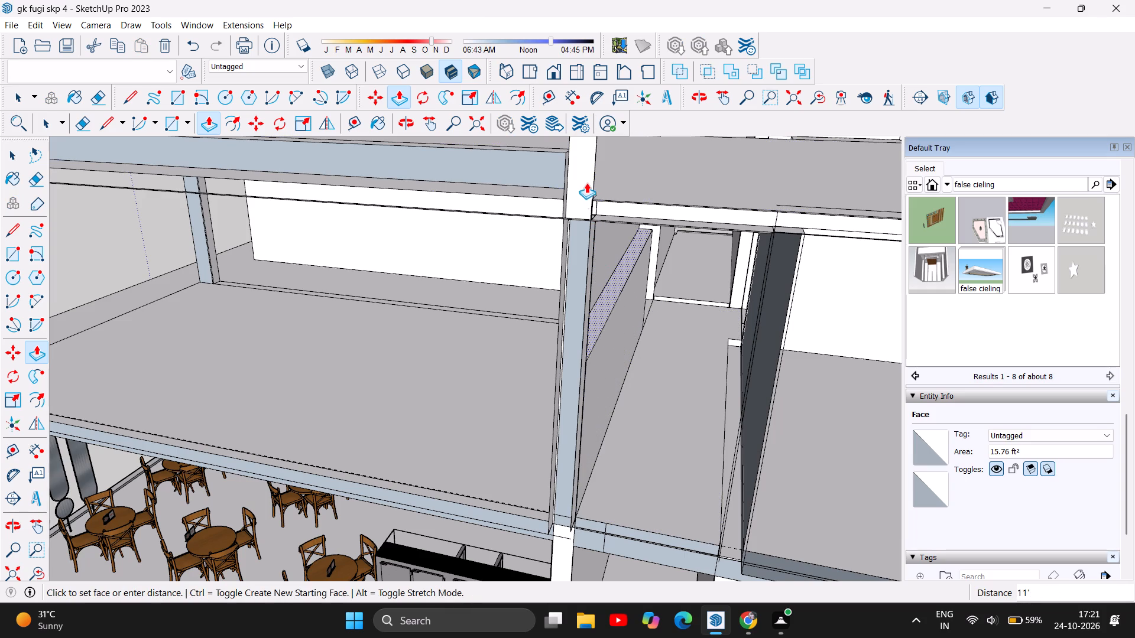
drag(586, 183, 585, 178)
scroll(602, 230, up, 3)
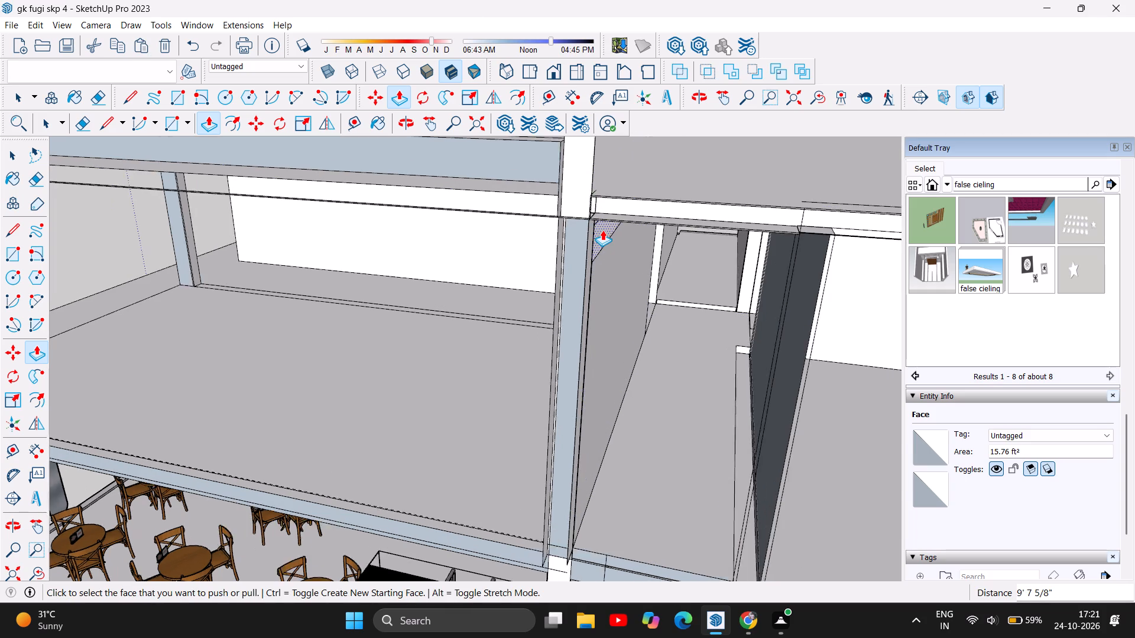
scroll(602, 230, up, 3)
drag(602, 233, 603, 195)
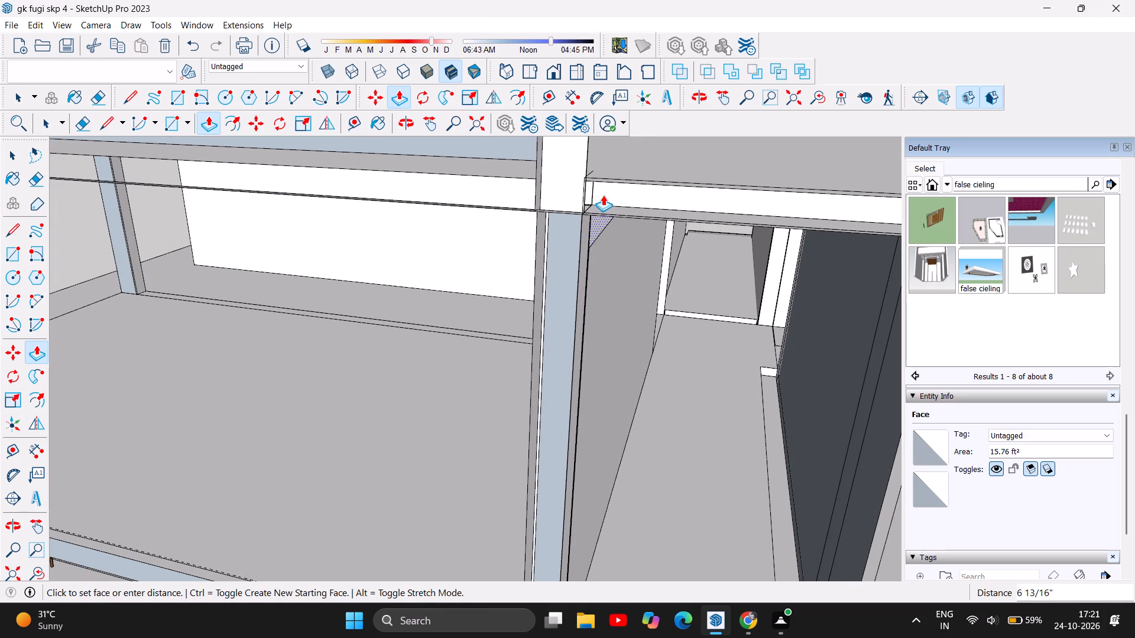
drag(603, 195, 598, 177)
click(598, 177)
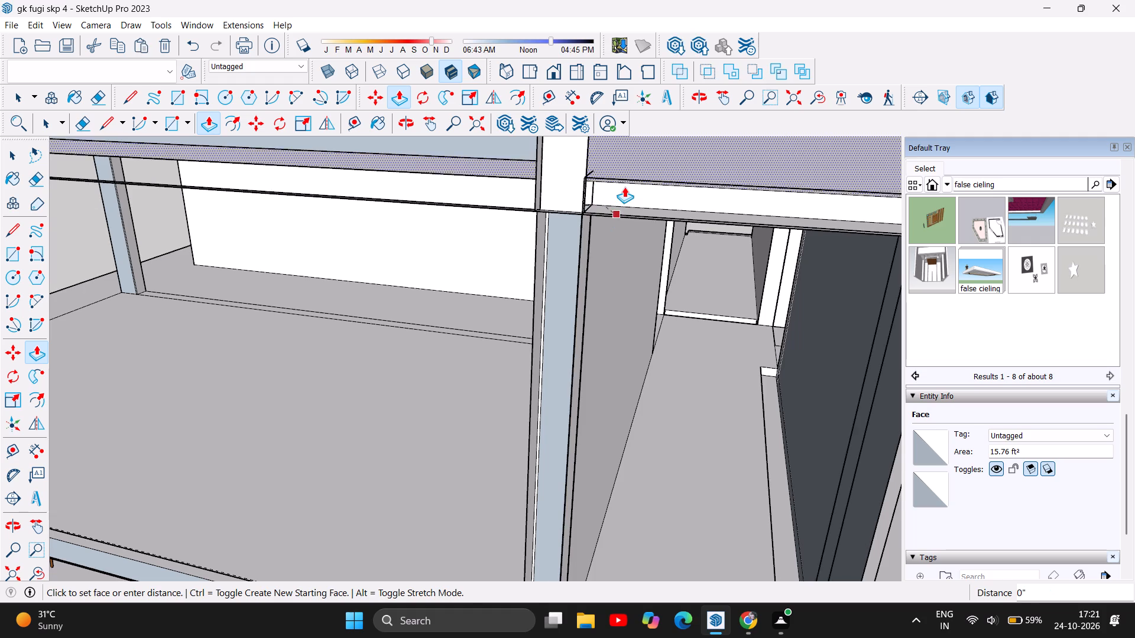
drag(624, 187, 612, 194)
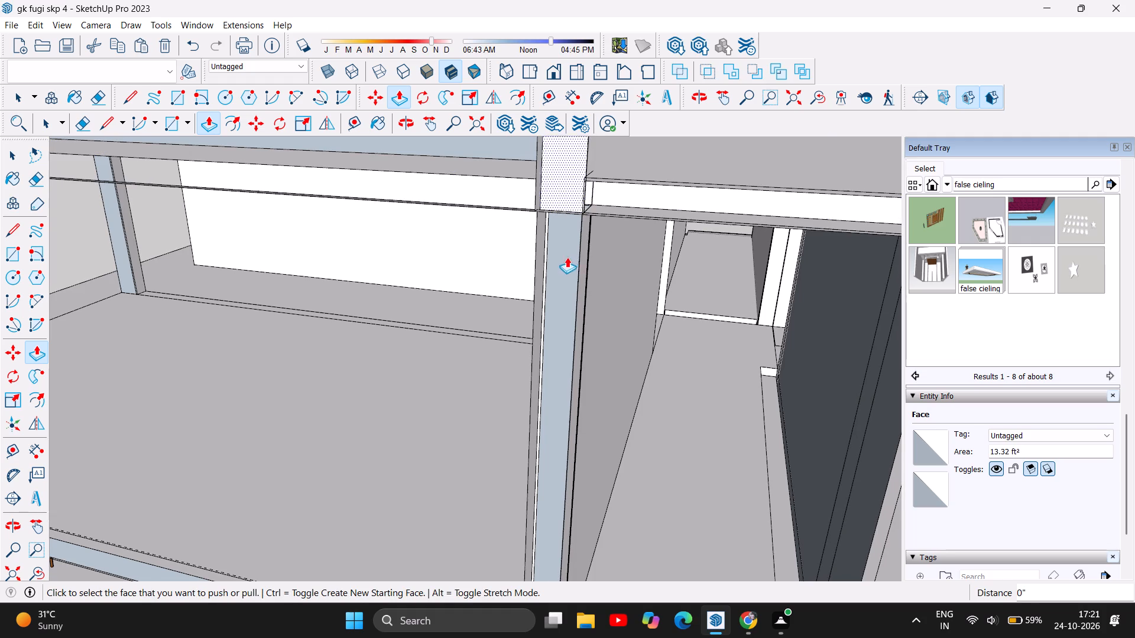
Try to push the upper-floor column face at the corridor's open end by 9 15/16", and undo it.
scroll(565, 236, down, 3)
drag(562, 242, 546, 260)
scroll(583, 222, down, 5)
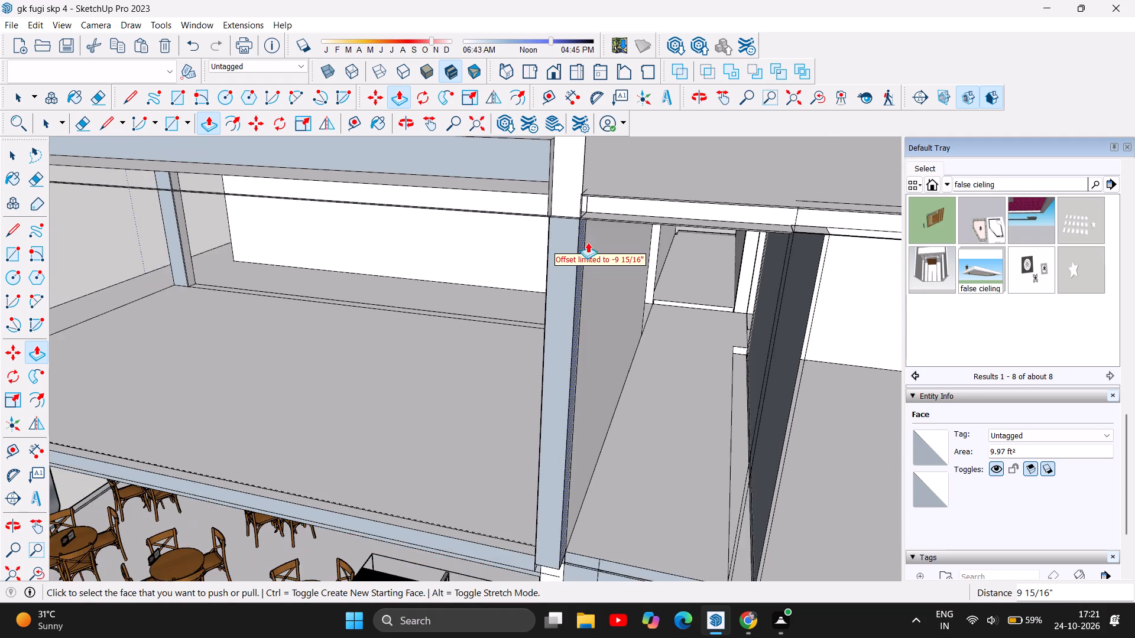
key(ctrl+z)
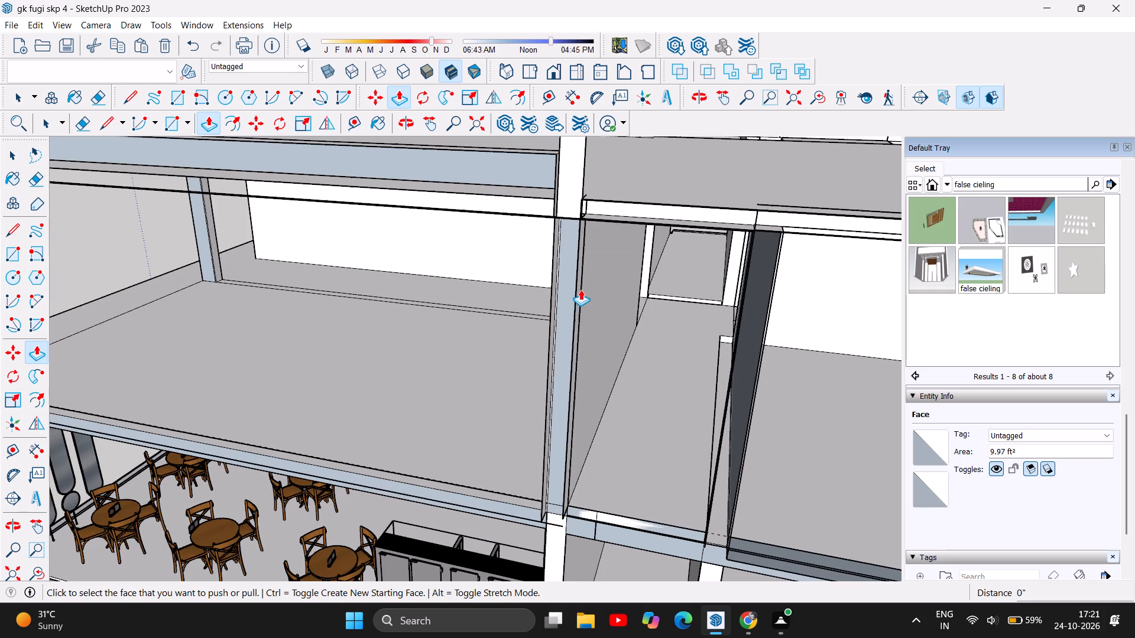
Examine the column base and slab junction between the upper-floor room and the corridor along the open long side.
scroll(558, 526, up, 5)
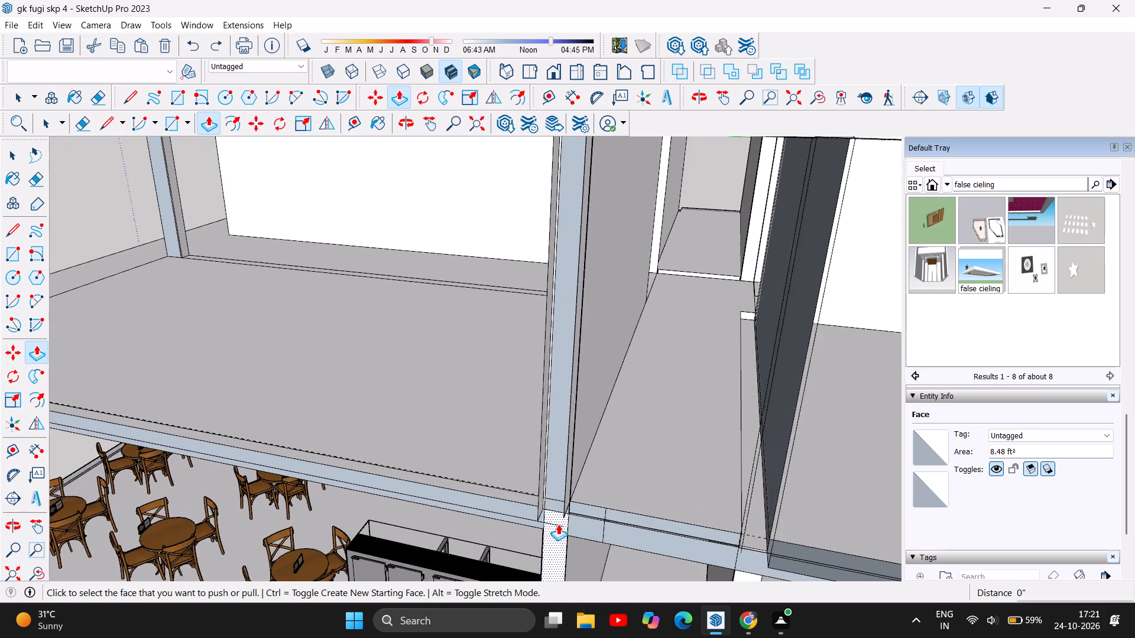
scroll(558, 524, up, 2)
scroll(474, 517, up, 7)
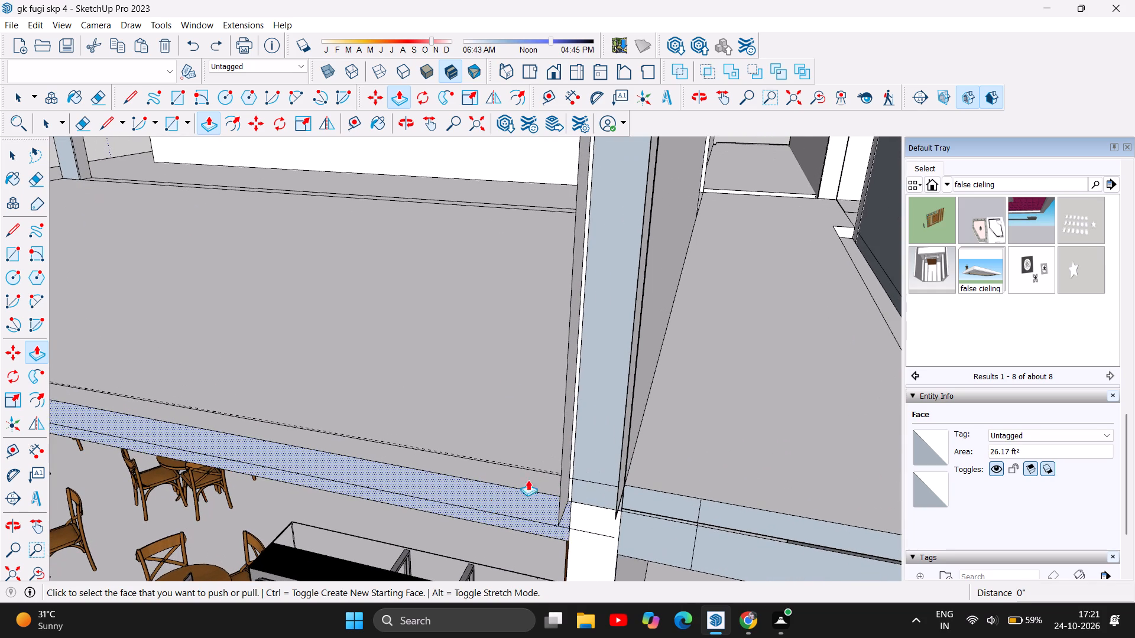
scroll(481, 334, down, 18)
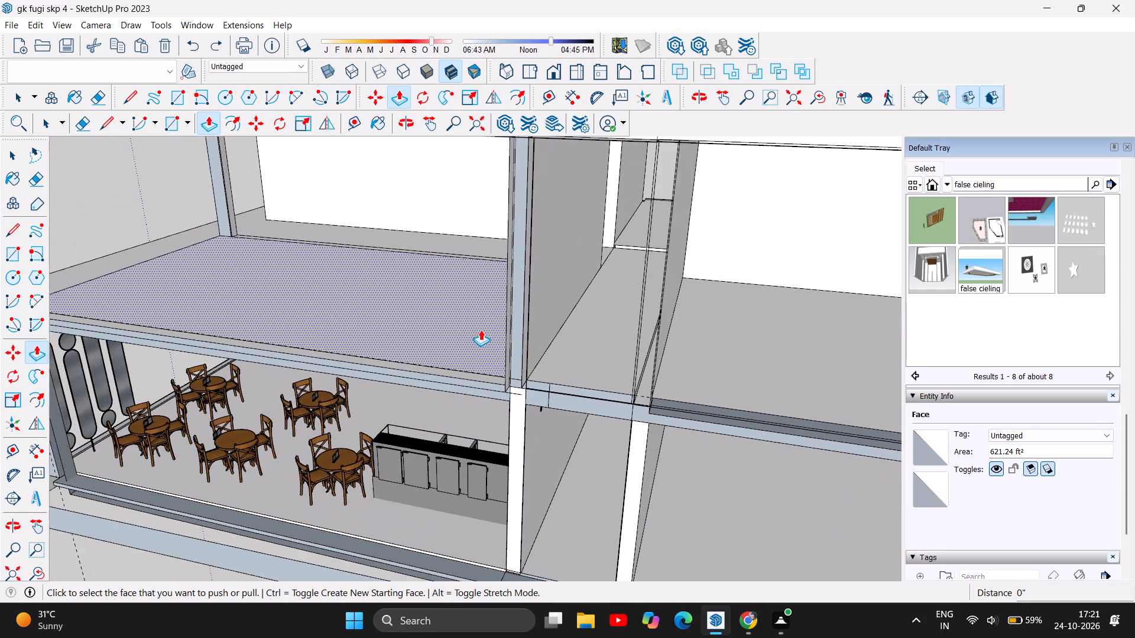
scroll(481, 330, down, 14)
Examine the building's end corner by the dining area, including the overhanging slab, corner column, plinth and dining interior.
scroll(222, 299, up, 3)
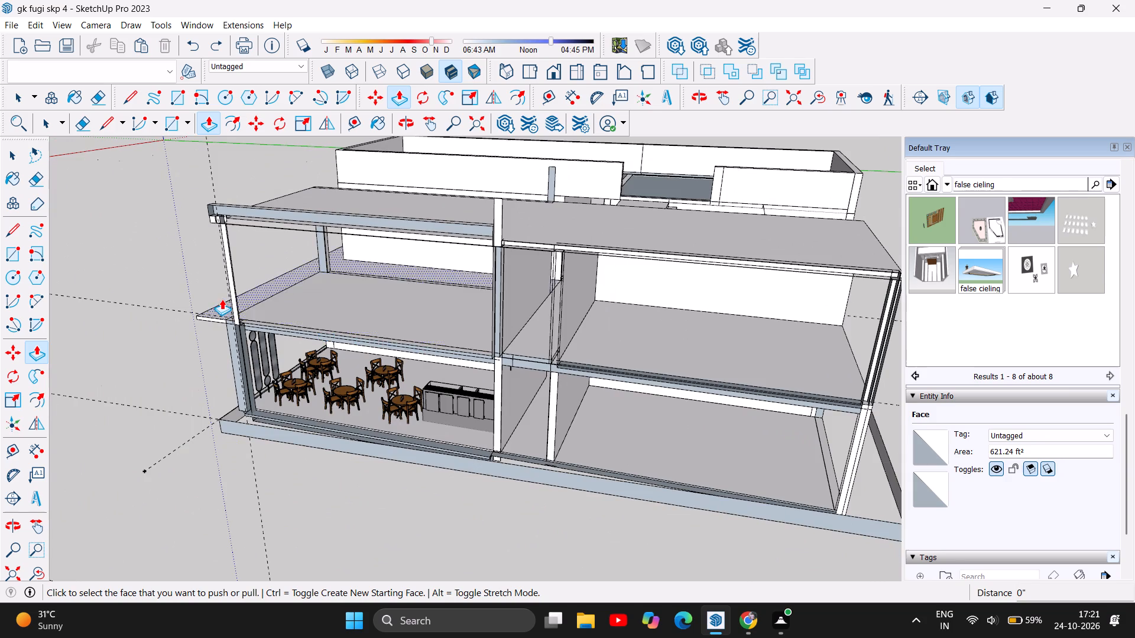
scroll(222, 299, up, 18)
right_drag(276, 445, 283, 445)
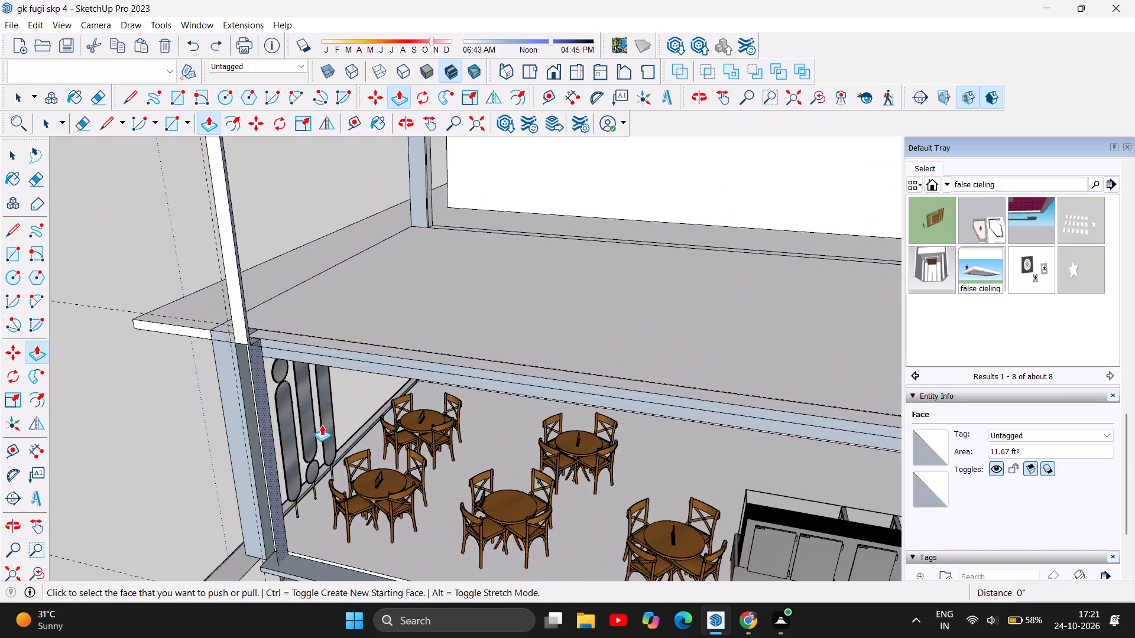
scroll(323, 424, up, 5)
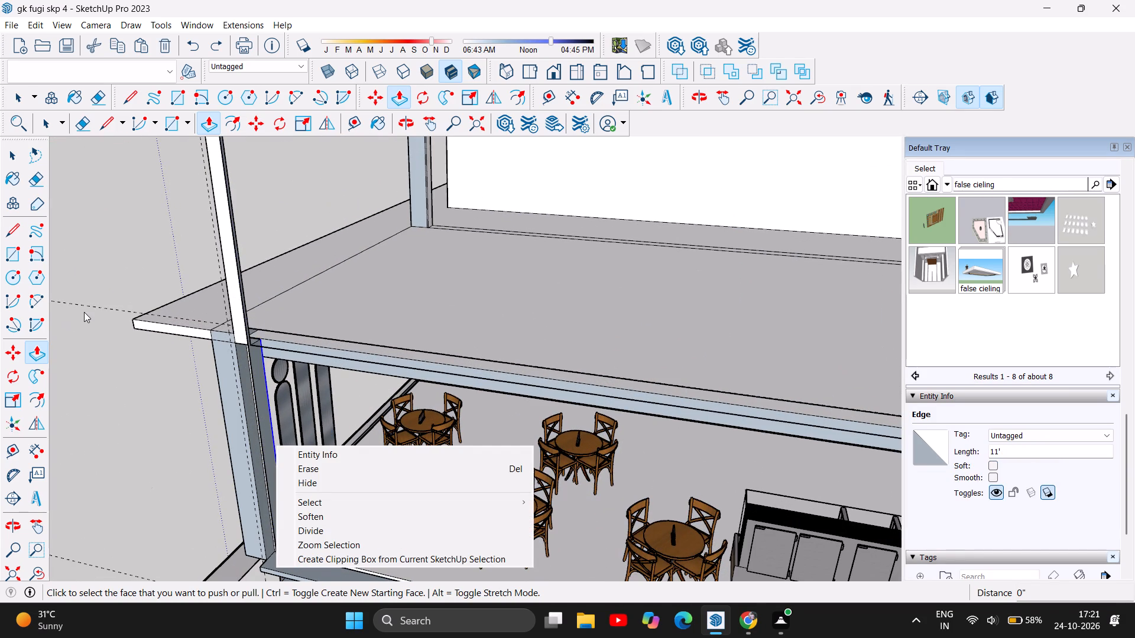
click(84, 312)
scroll(243, 419, up, 1)
scroll(54, 405, up, 5)
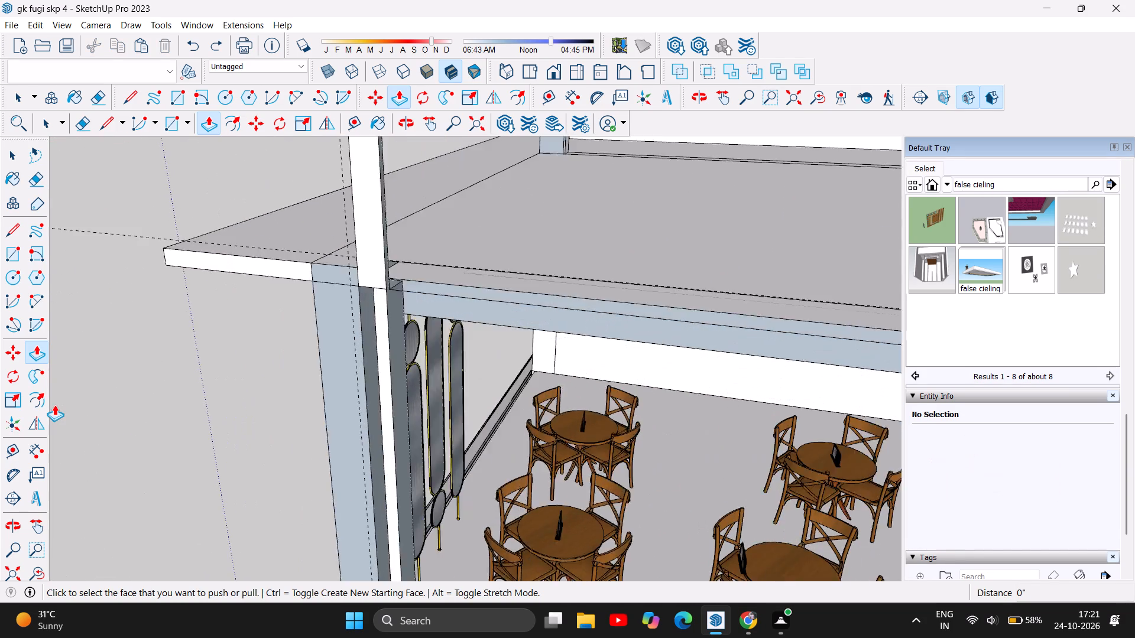
scroll(146, 340, down, 3)
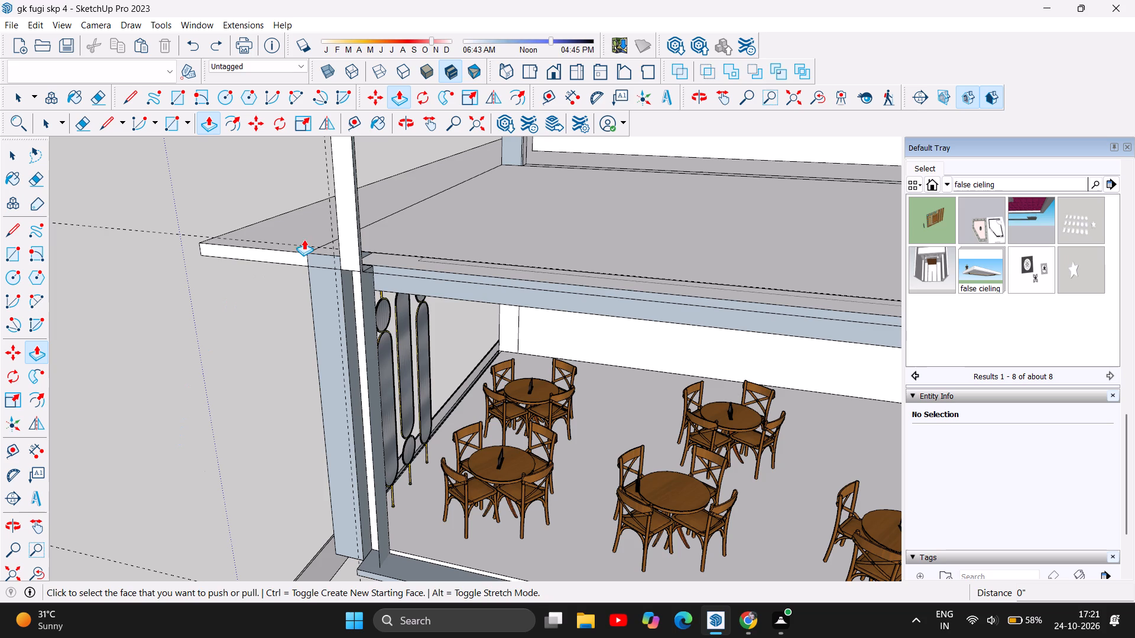
click(395, 122)
drag(397, 467, 414, 447)
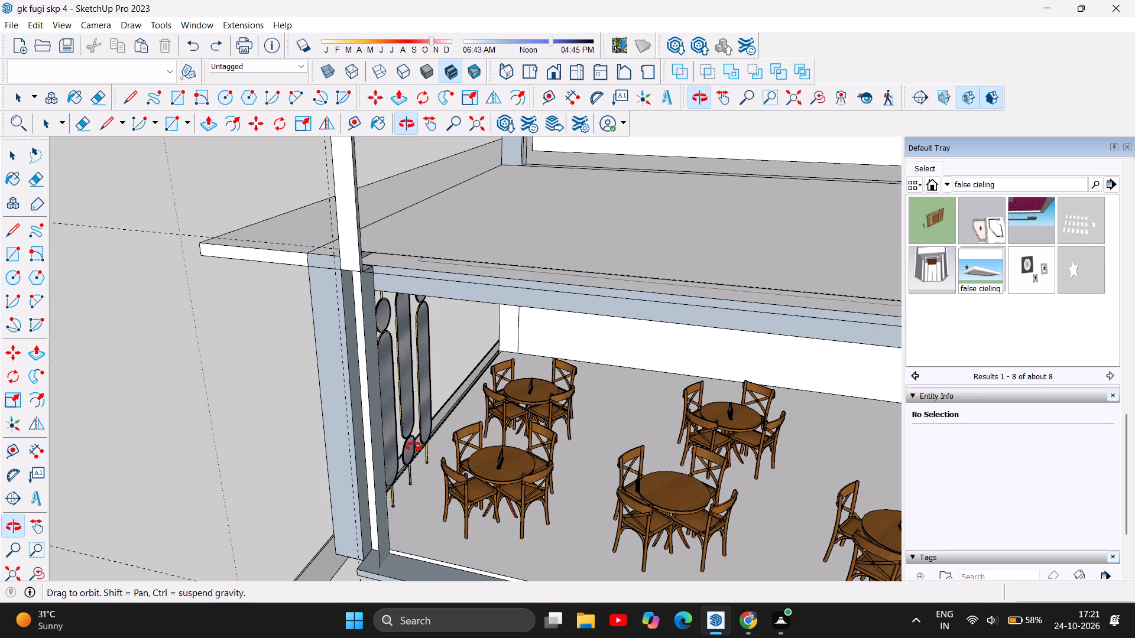
drag(414, 447, 443, 409)
scroll(450, 446, down, 3)
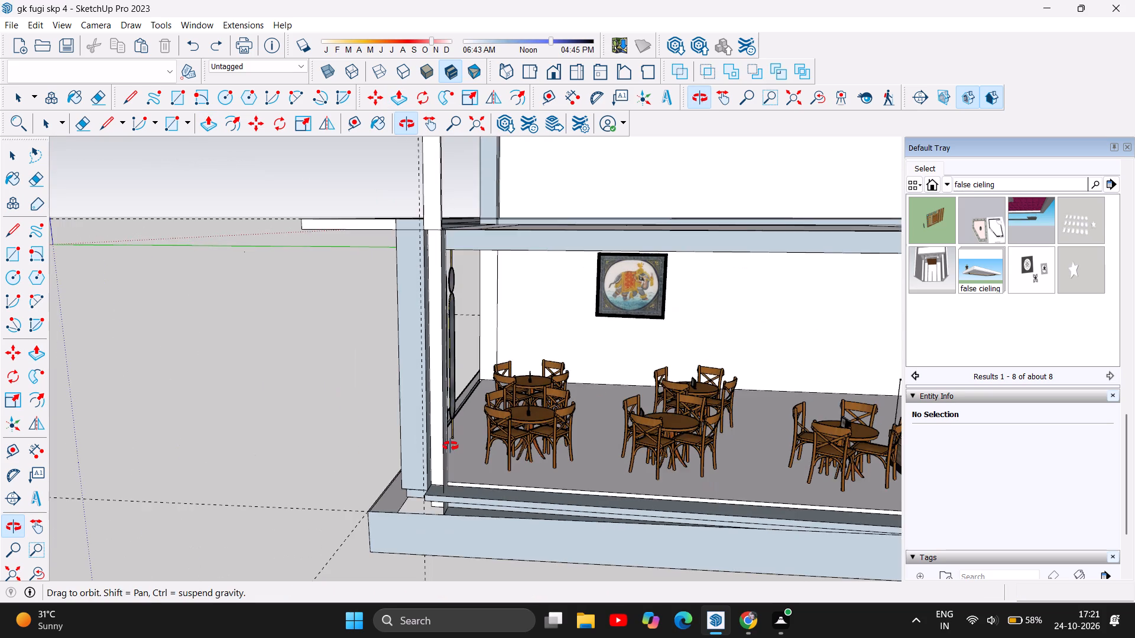
scroll(450, 446, down, 2)
scroll(618, 458, up, 4)
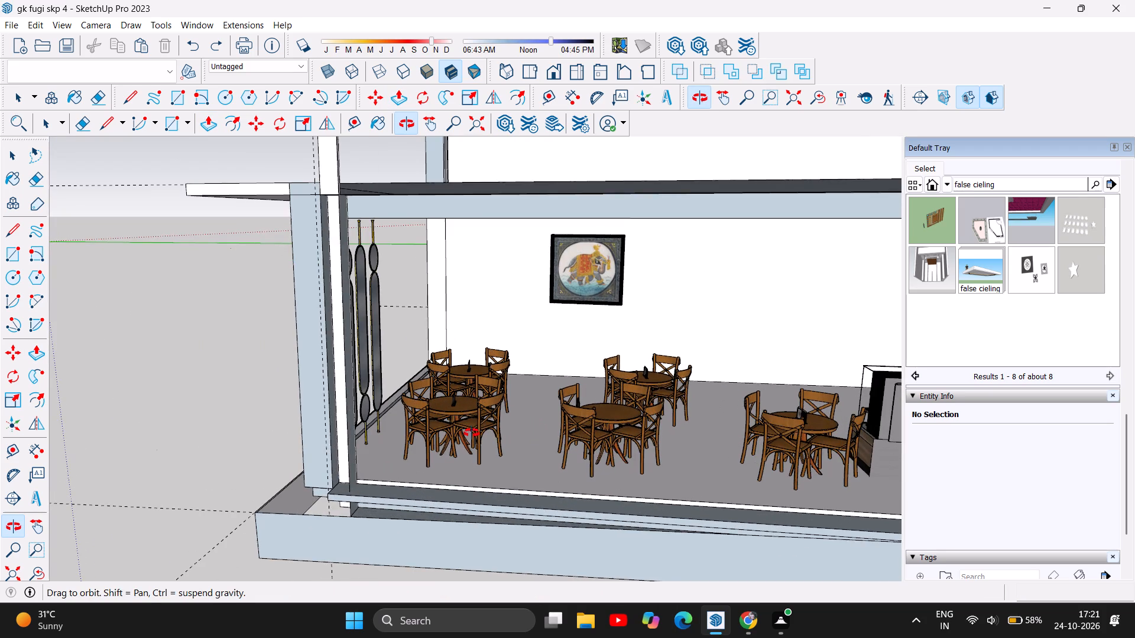
drag(472, 432, 415, 437)
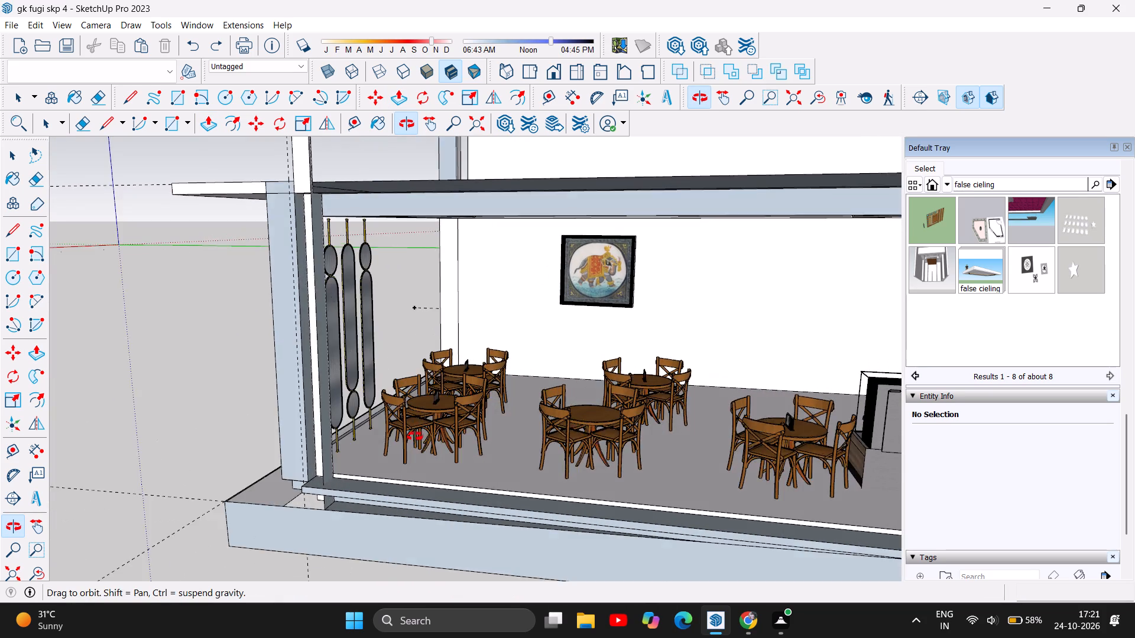
Examine the building's exterior from the dining corner, along the glazed front, to the shop's open side.
drag(415, 437, 237, 438)
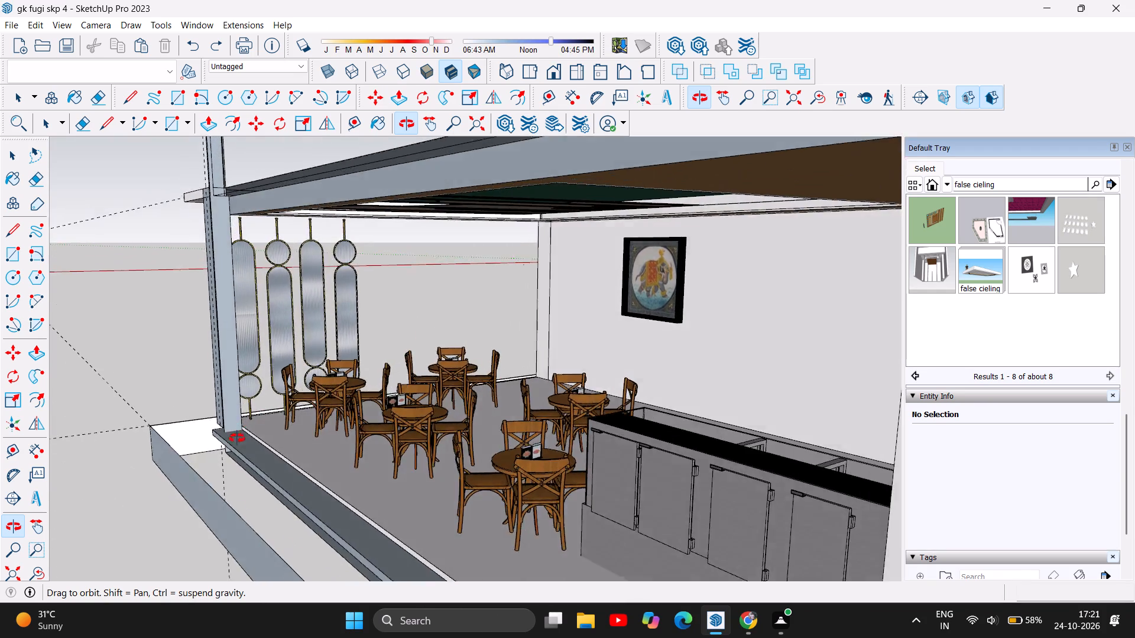
drag(237, 438, 175, 449)
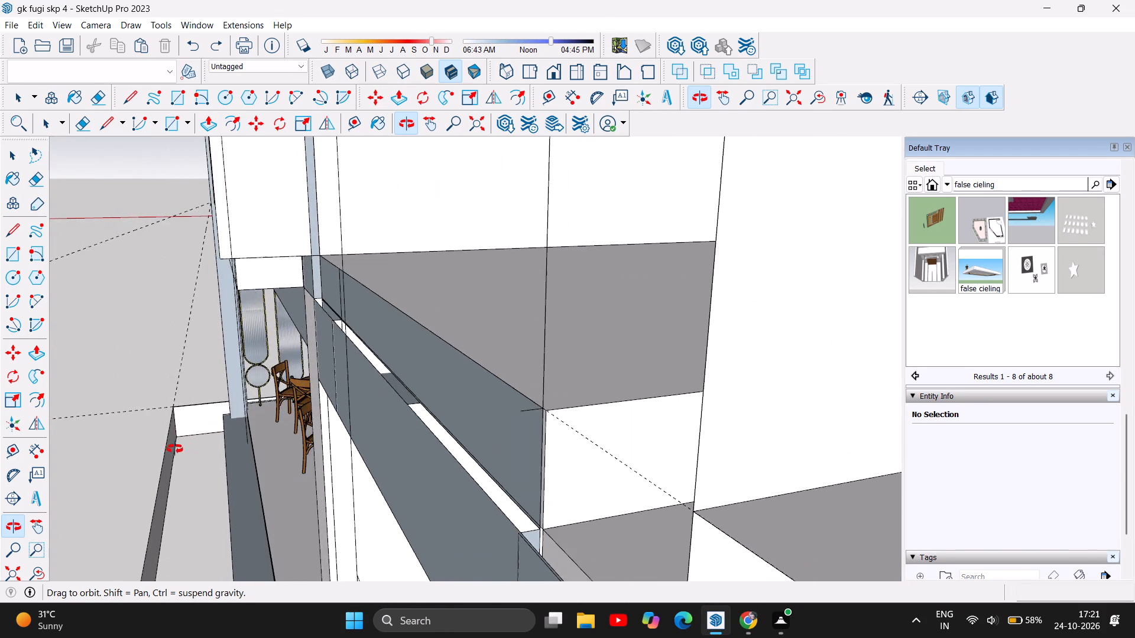
drag(175, 449, 527, 500)
scroll(511, 508, down, 5)
drag(314, 466, 550, 457)
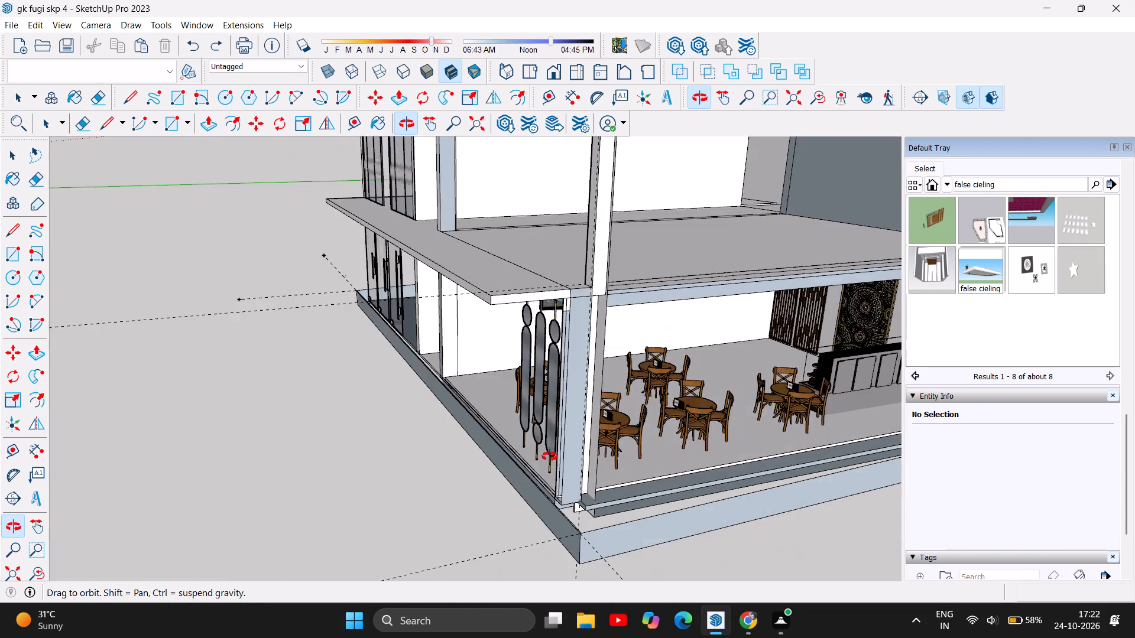
drag(550, 457, 566, 455)
scroll(489, 506, down, 5)
drag(380, 437, 533, 434)
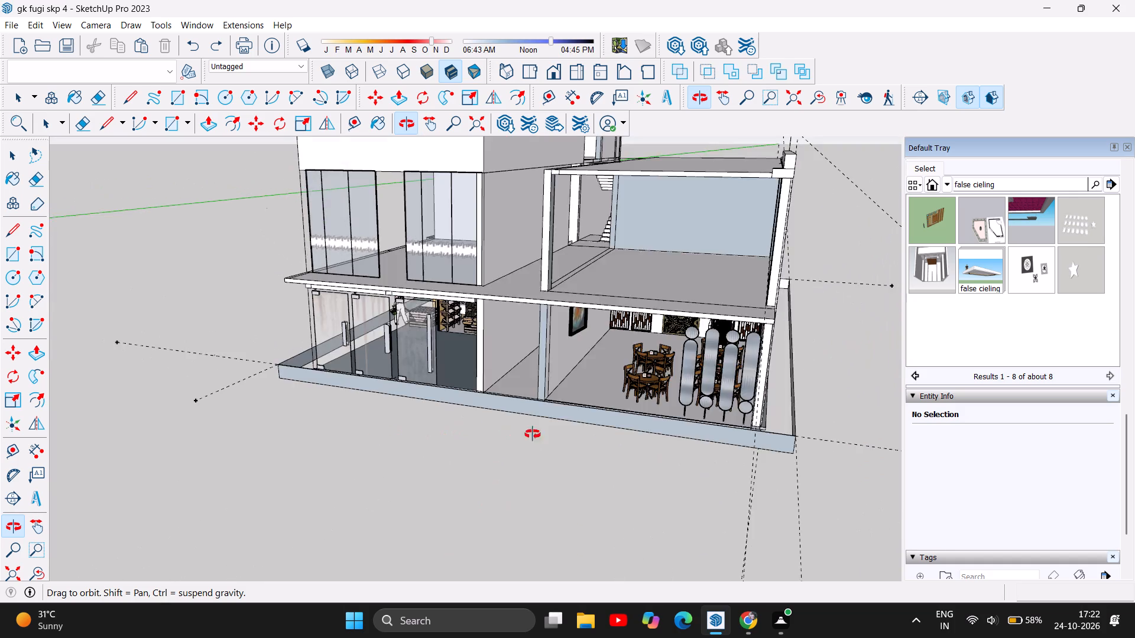
drag(533, 434, 727, 398)
drag(455, 398, 674, 400)
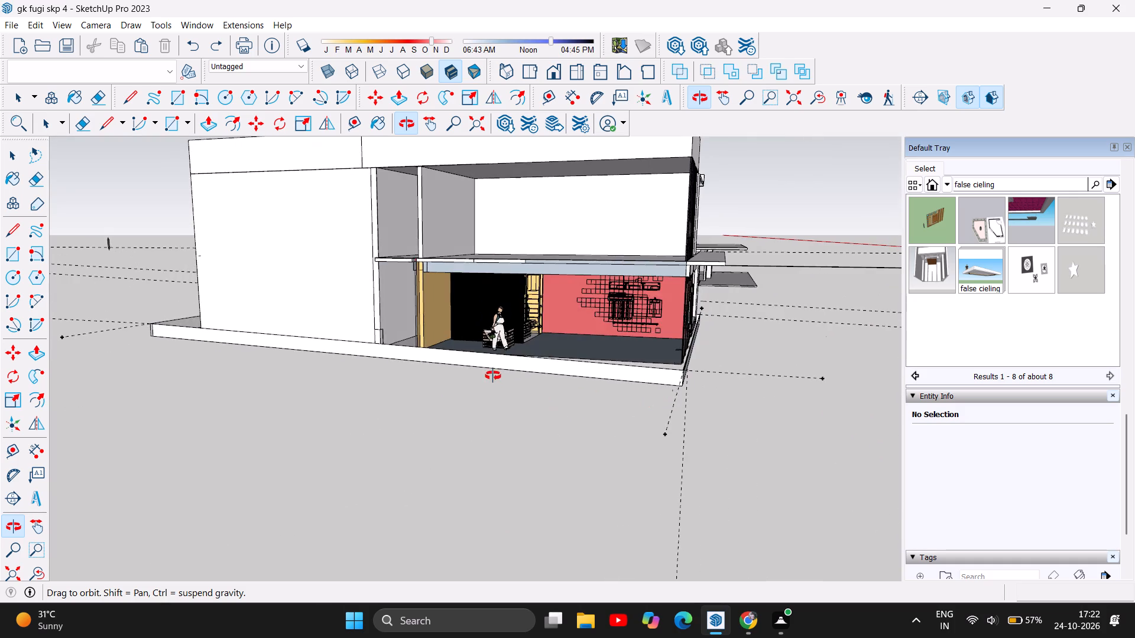
Examine the joint between the white strip and the blue-grey beam along the slab edge above the shop's open side.
drag(497, 375, 521, 576)
scroll(557, 473, up, 6)
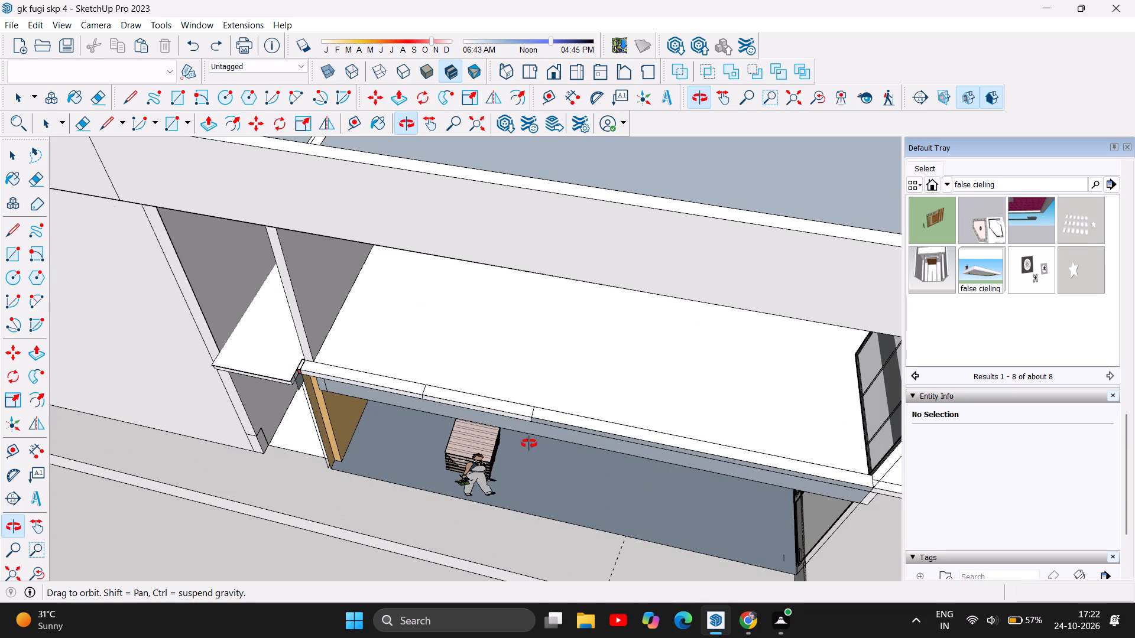
scroll(501, 418, up, 15)
scroll(560, 415, down, 1)
scroll(562, 431, up, 12)
scroll(555, 495, up, 6)
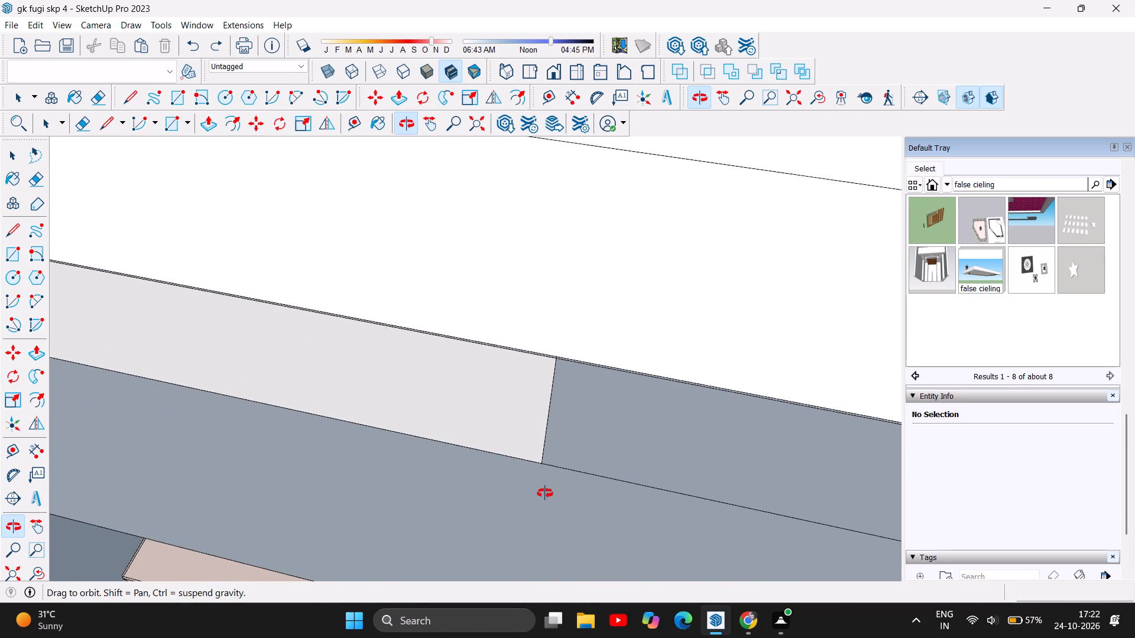
drag(544, 492, 822, 331)
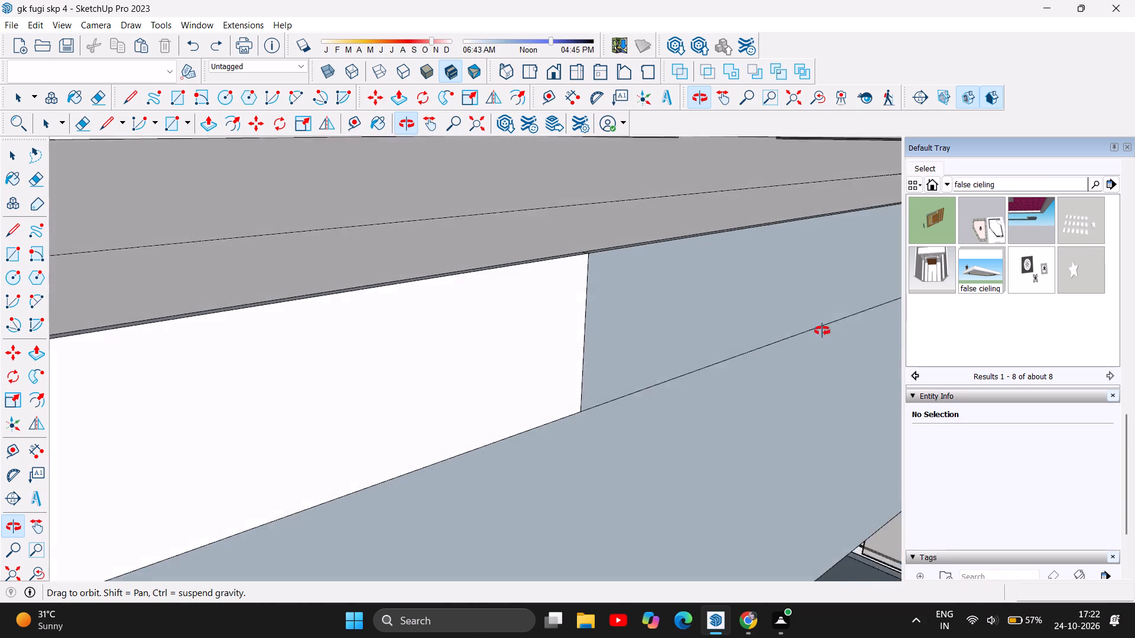
drag(822, 331, 550, 366)
scroll(546, 359, down, 2)
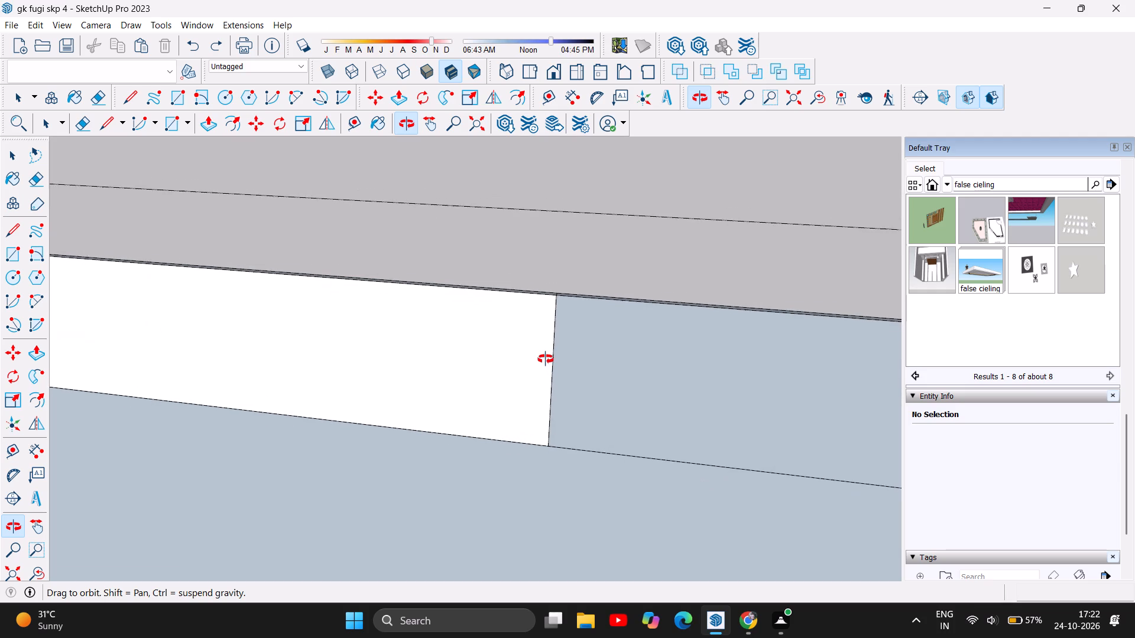
scroll(546, 359, down, 15)
scroll(547, 357, down, 15)
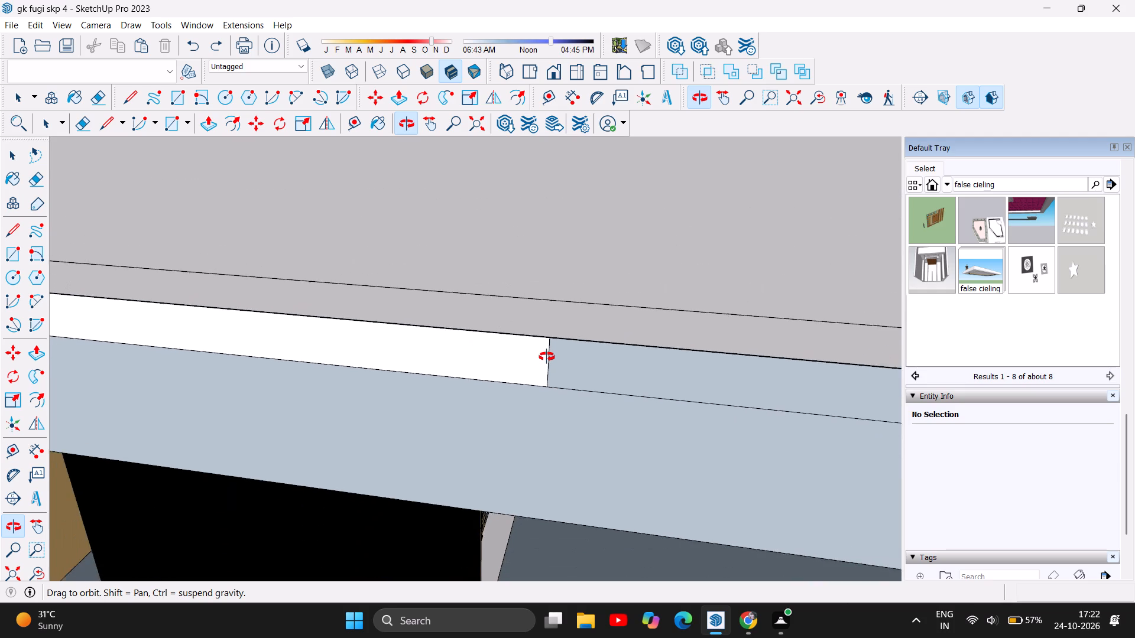
scroll(547, 357, down, 18)
scroll(516, 346, down, 17)
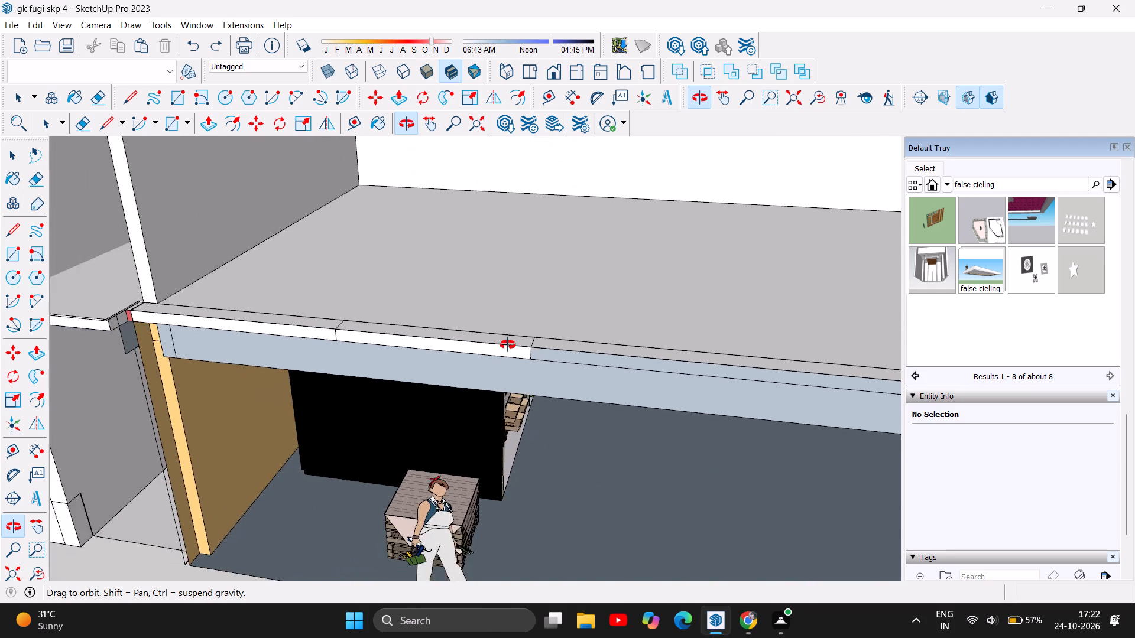
scroll(508, 345, down, 8)
Examine the shop's glazed corner and the upper-floor slab edge and beam running along the open side.
drag(618, 403, 406, 380)
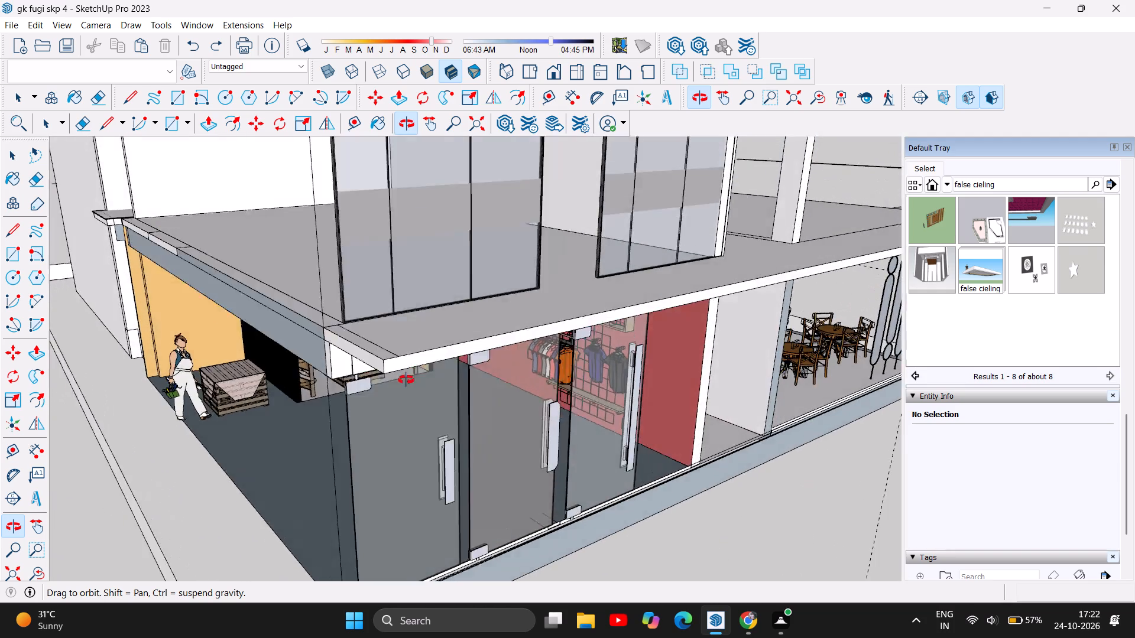
drag(406, 380, 364, 360)
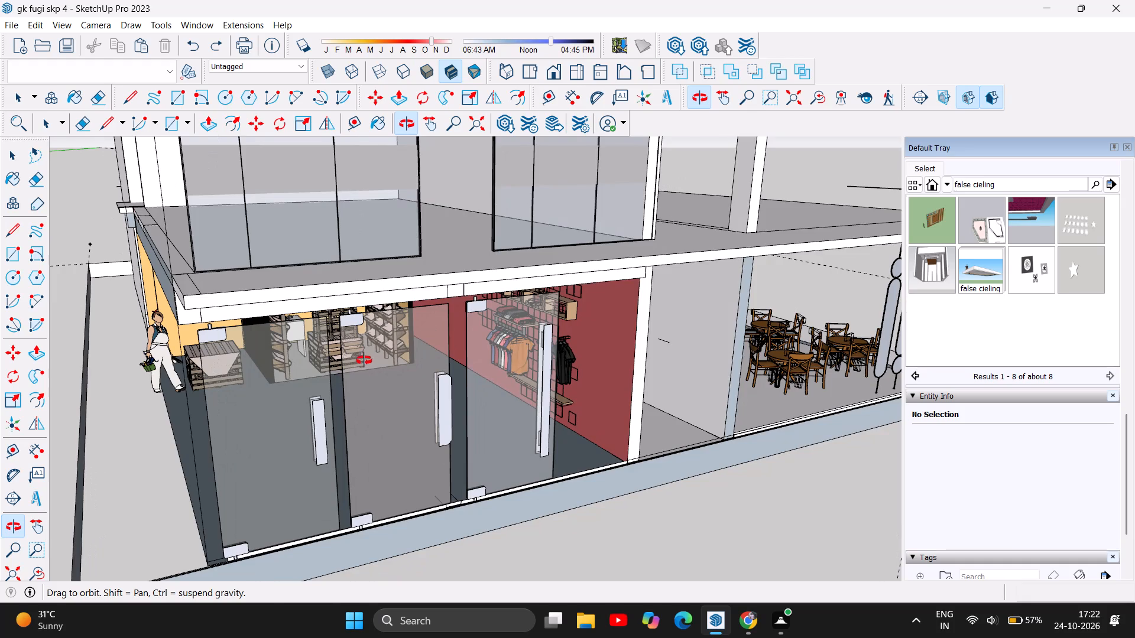
drag(364, 360, 478, 341)
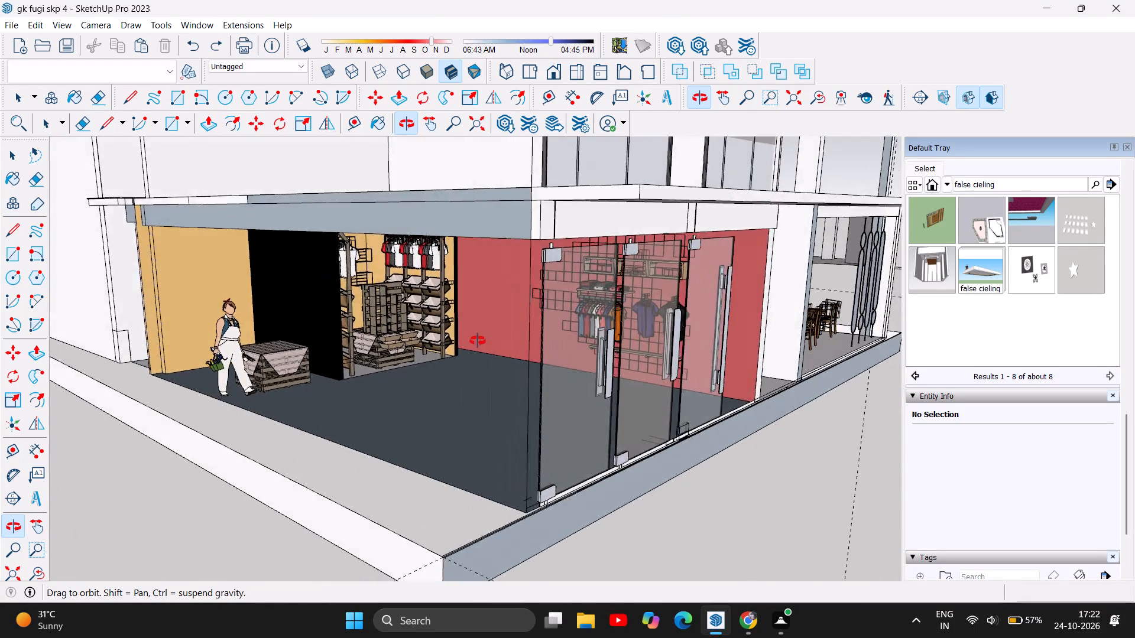
drag(478, 341, 416, 398)
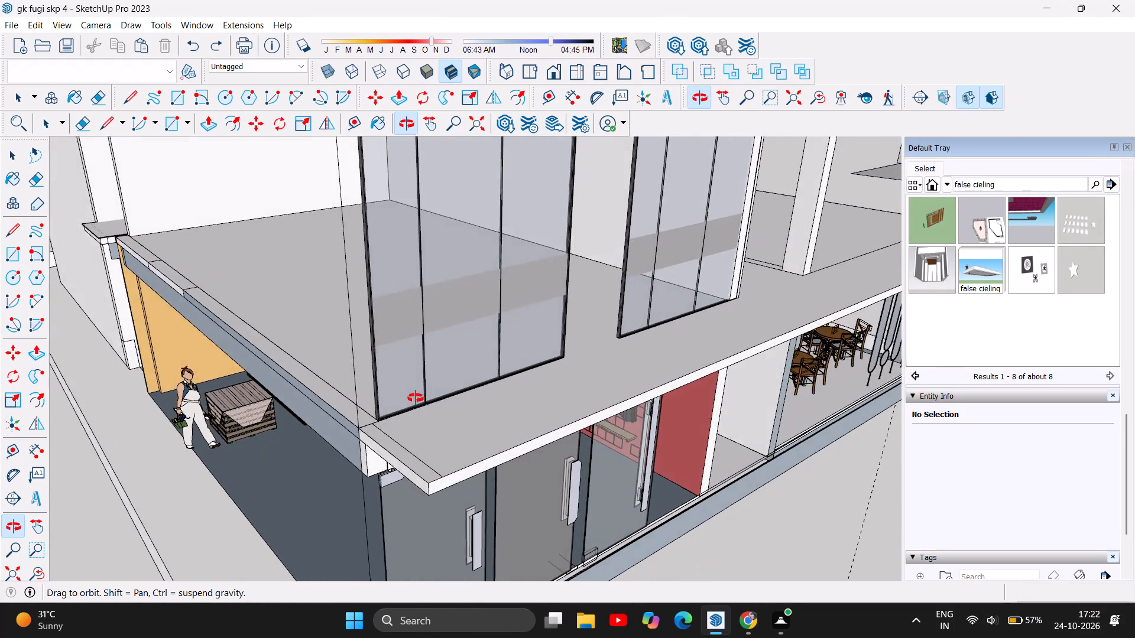
drag(416, 398, 326, 336)
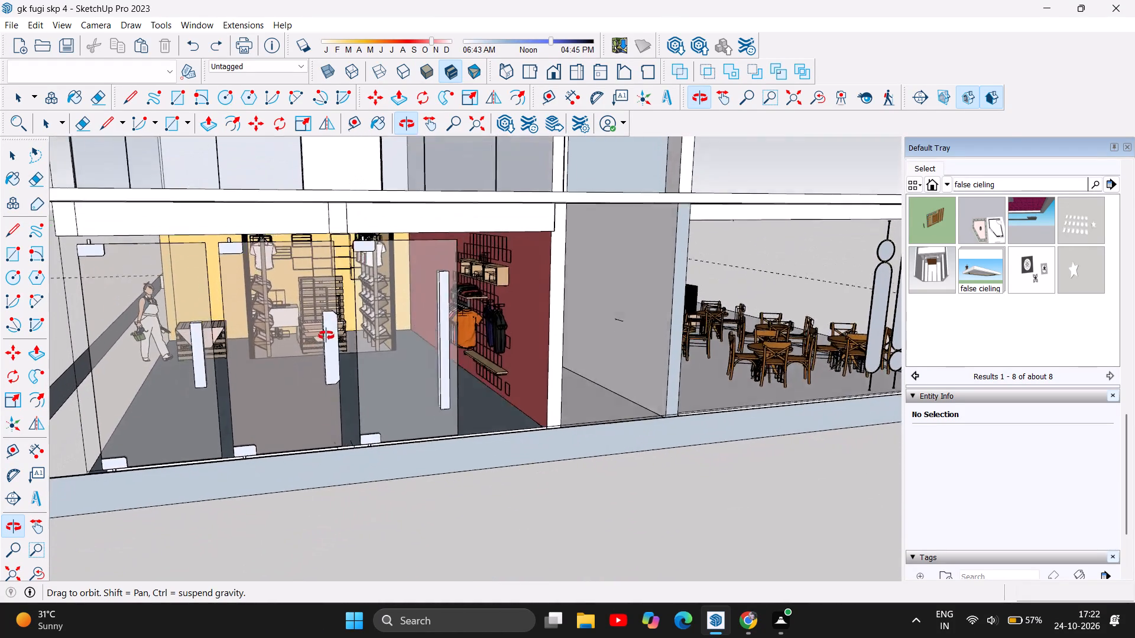
drag(326, 336, 536, 338)
drag(329, 406, 385, 421)
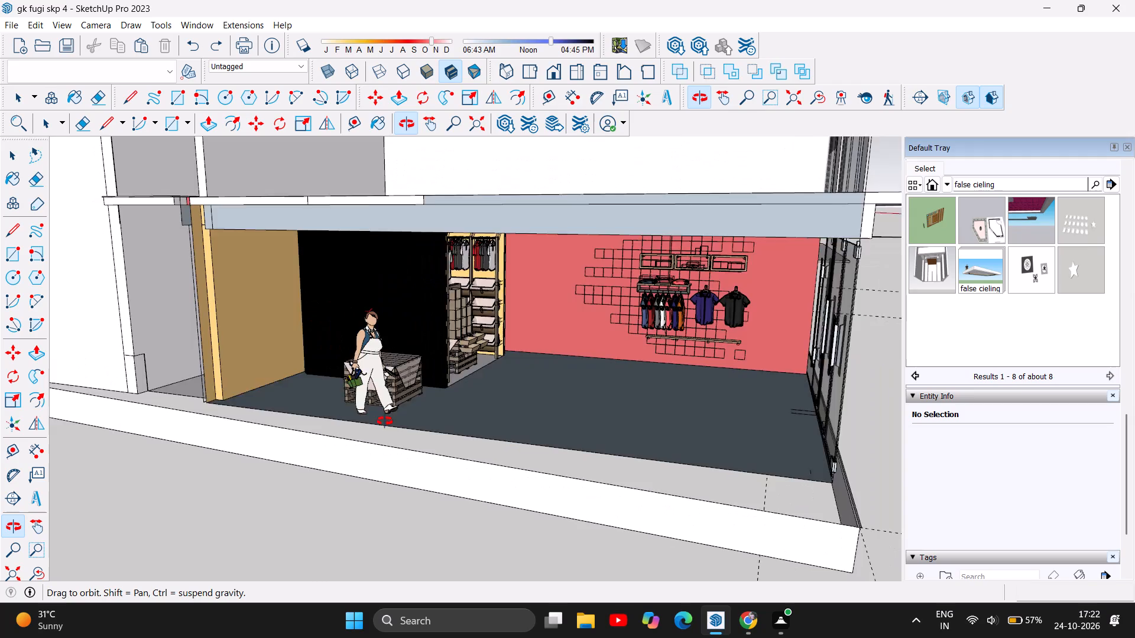
drag(385, 421, 520, 516)
drag(346, 477, 527, 493)
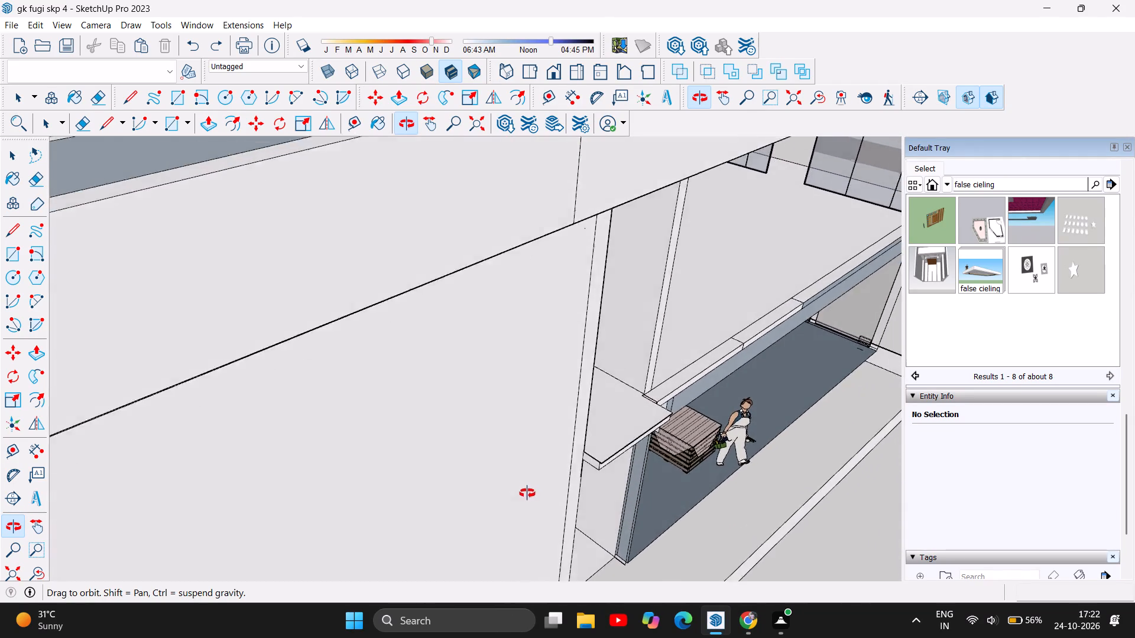
drag(527, 493, 405, 496)
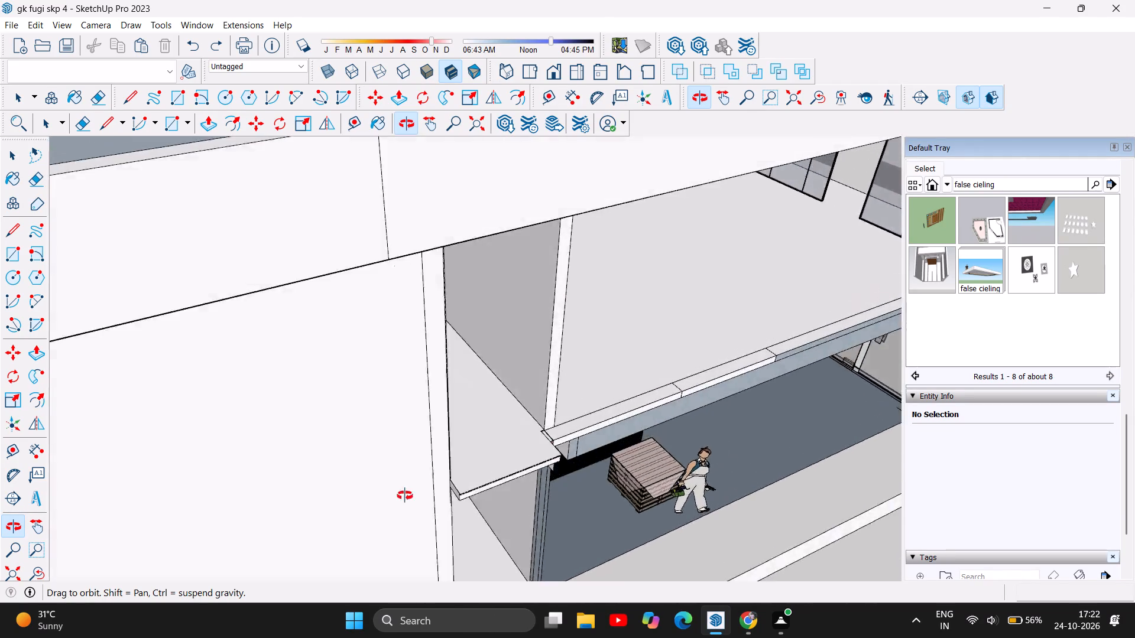
drag(405, 496, 170, 471)
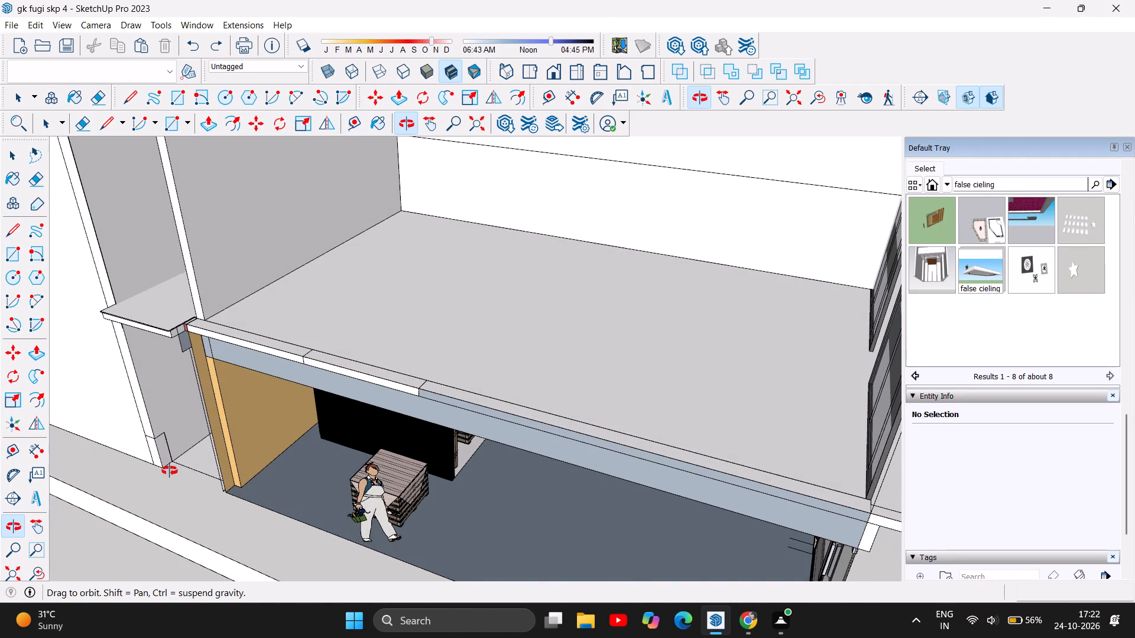
drag(170, 471, 163, 495)
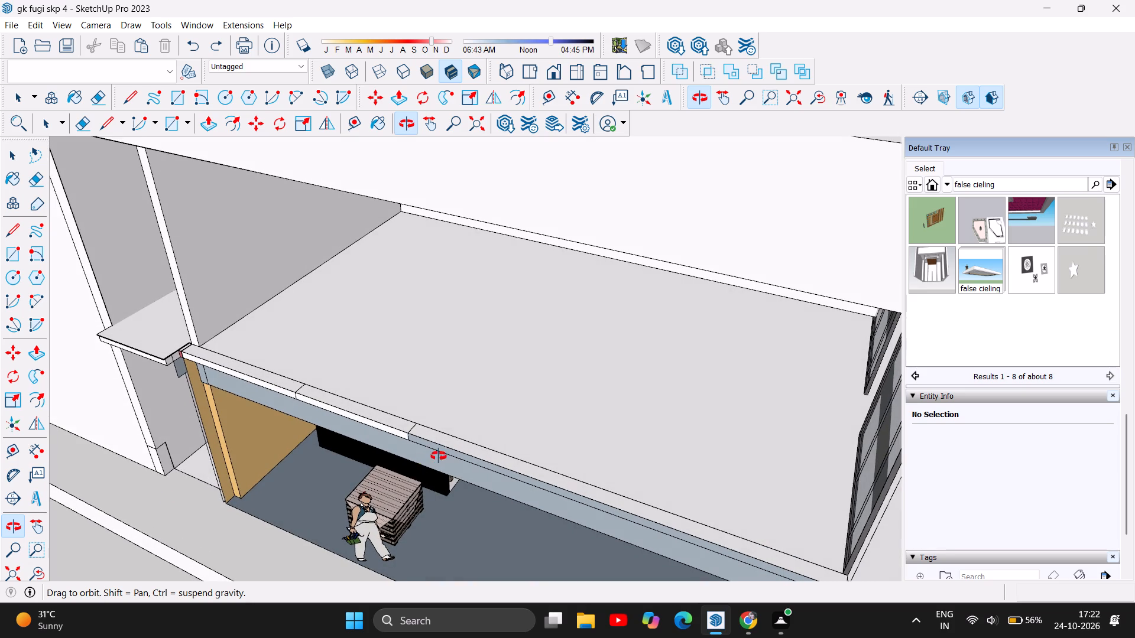
scroll(417, 450, up, 14)
scroll(385, 441, down, 1)
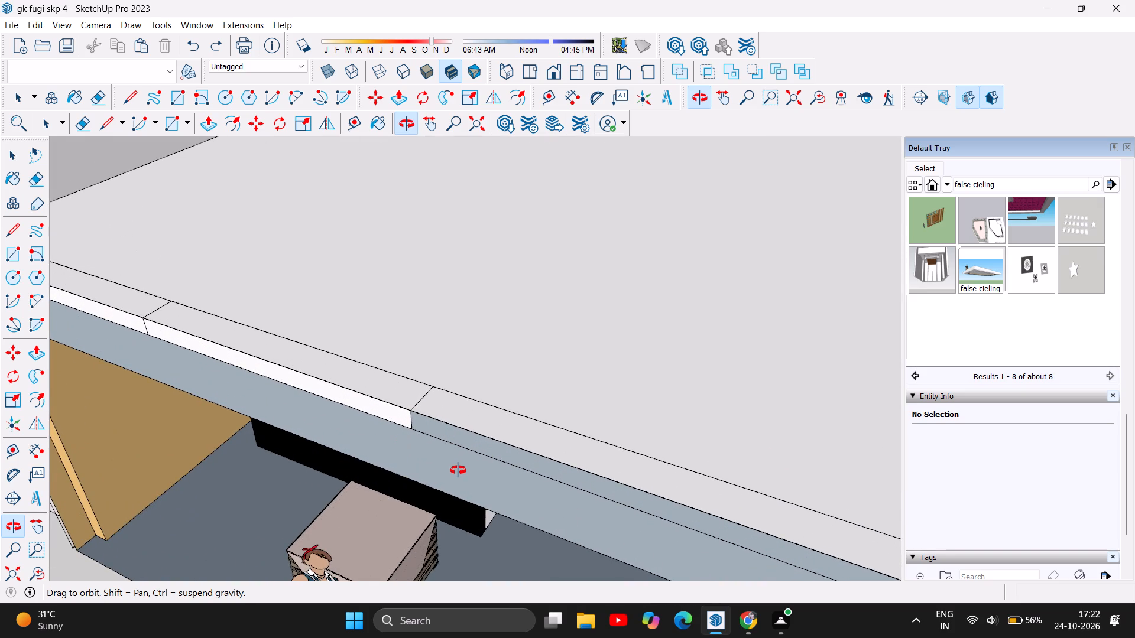
scroll(461, 468, down, 11)
Examine the glass shopfront, its corner and the underside of the beam and overhanging slab above it.
drag(286, 428, 175, 313)
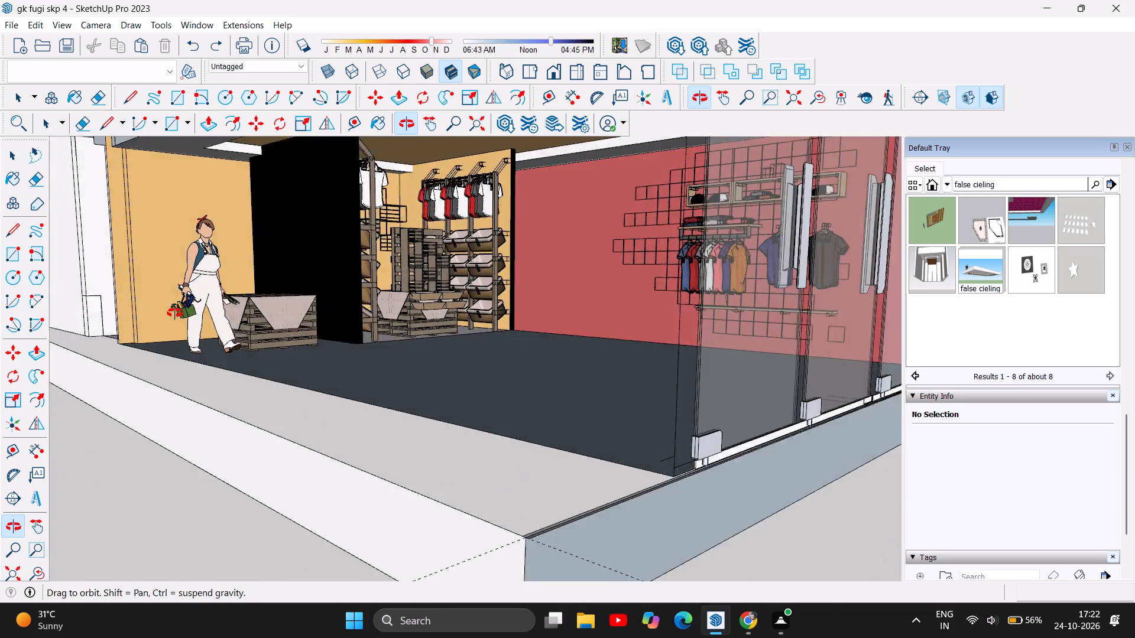
drag(175, 313, 125, 300)
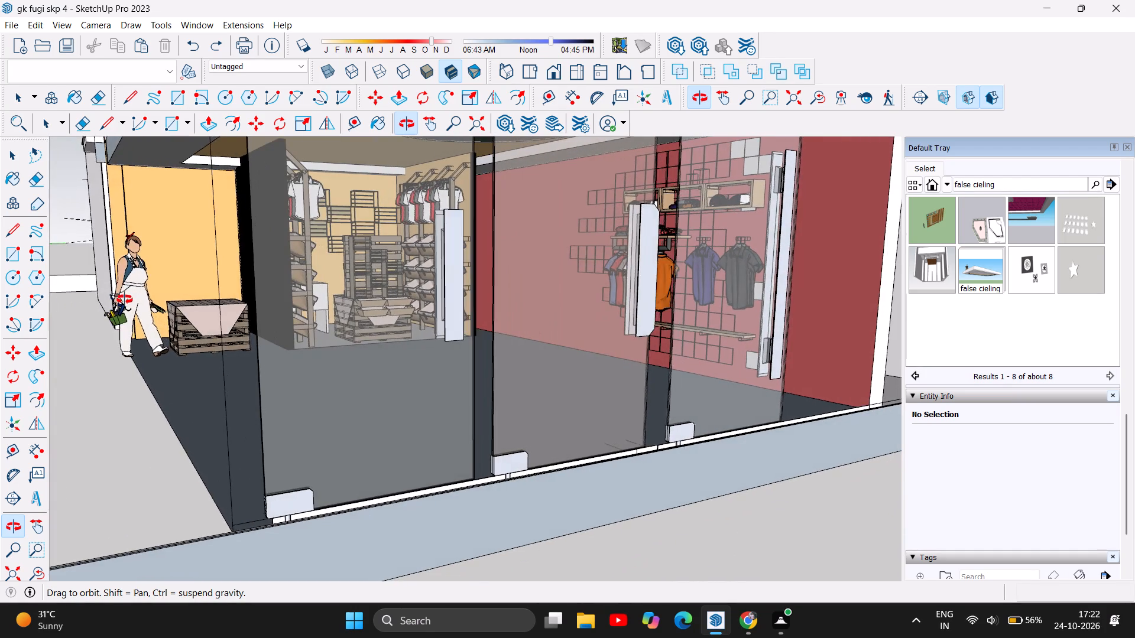
drag(125, 300, 114, 308)
scroll(125, 311, down, 1)
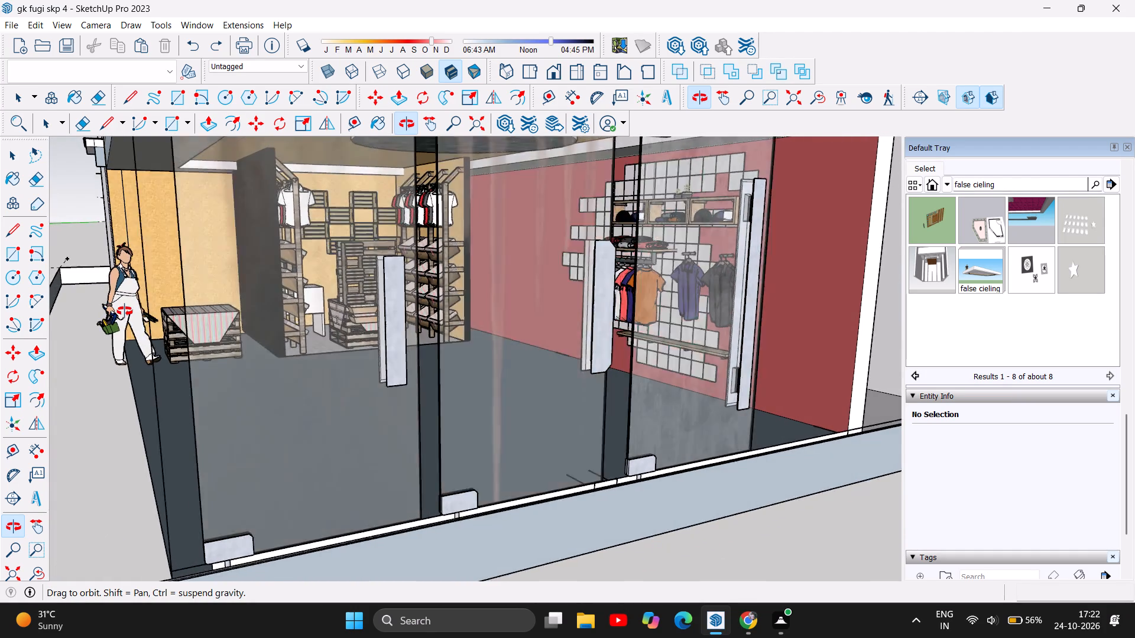
scroll(125, 311, down, 2)
drag(115, 346, 161, 353)
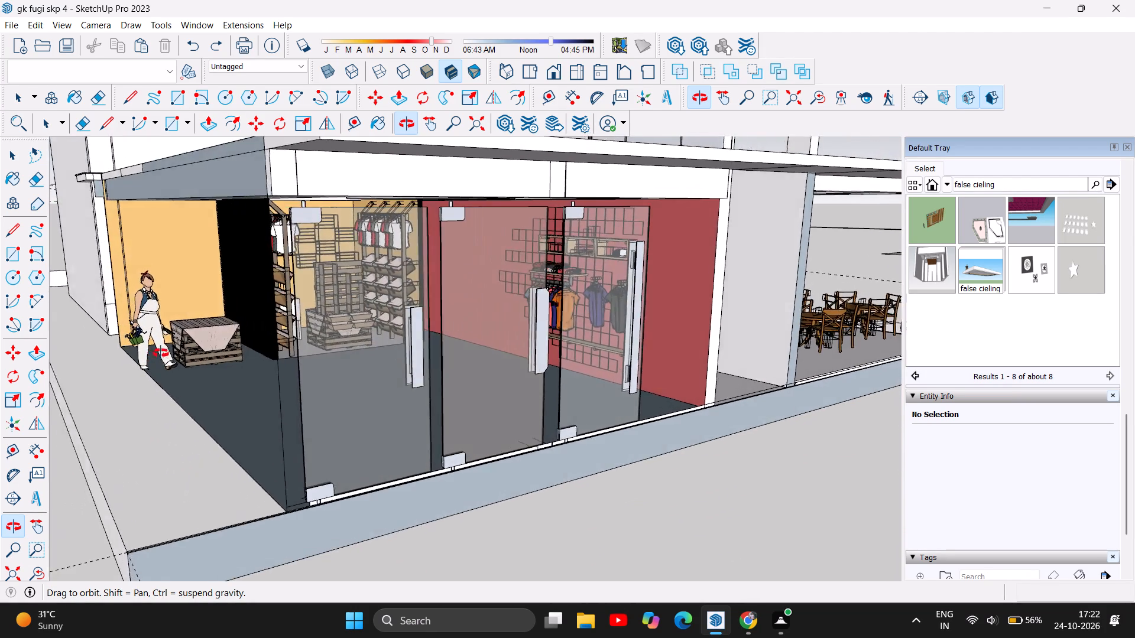
drag(161, 353, 309, 394)
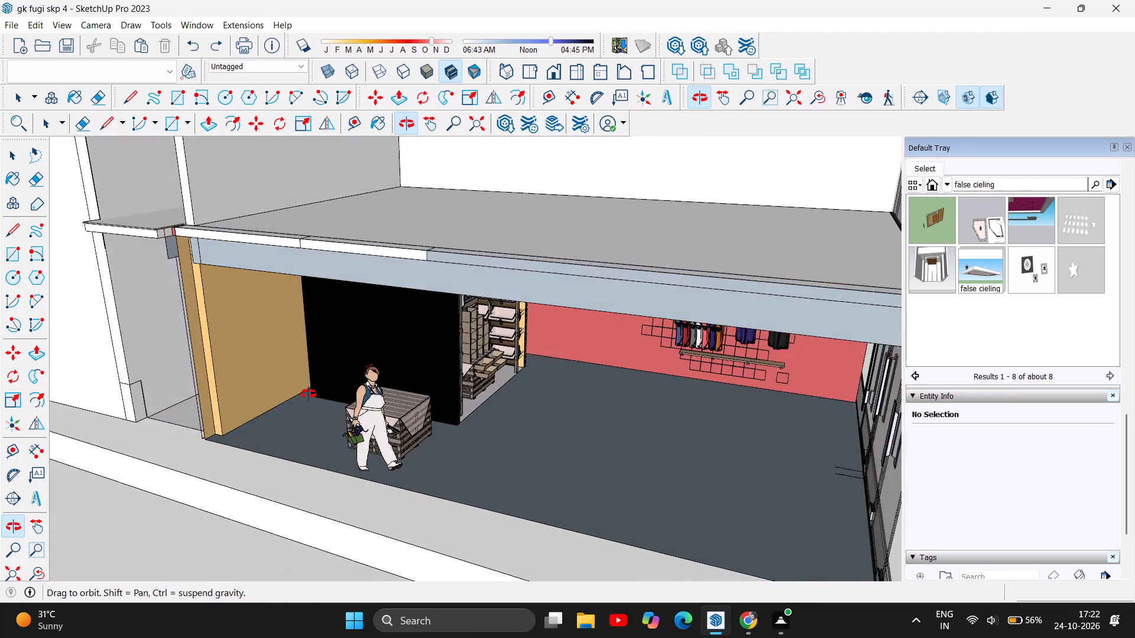
drag(309, 394, 116, 360)
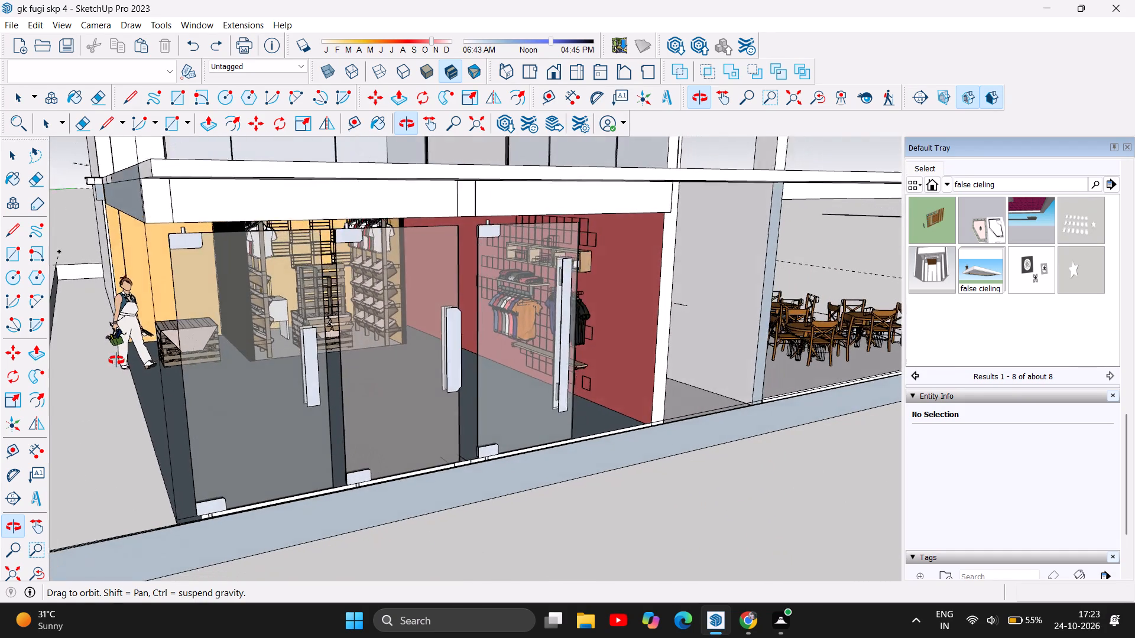
drag(116, 360, 111, 359)
drag(115, 350, 131, 316)
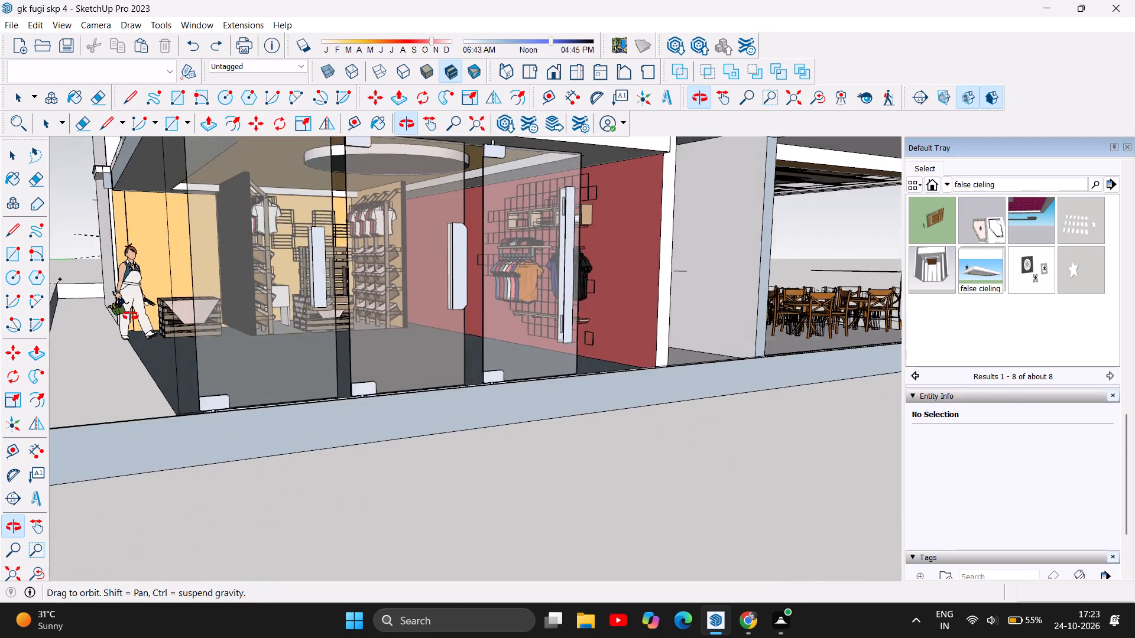
drag(131, 316, 131, 314)
scroll(107, 390, down, 5)
drag(166, 209, 174, 191)
scroll(232, 396, down, 5)
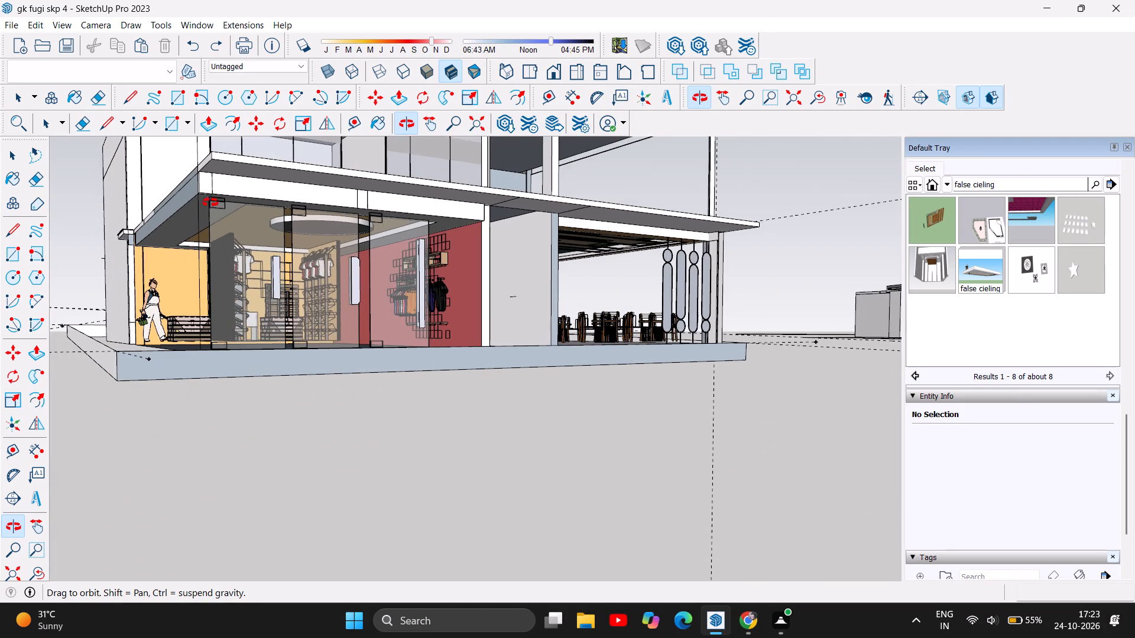
Push/Pull the underside of the small beam block at the shop's glazed corner downward by 2' 10 7/8".
scroll(210, 203, up, 3)
scroll(207, 150, down, 1)
scroll(218, 184, up, 16)
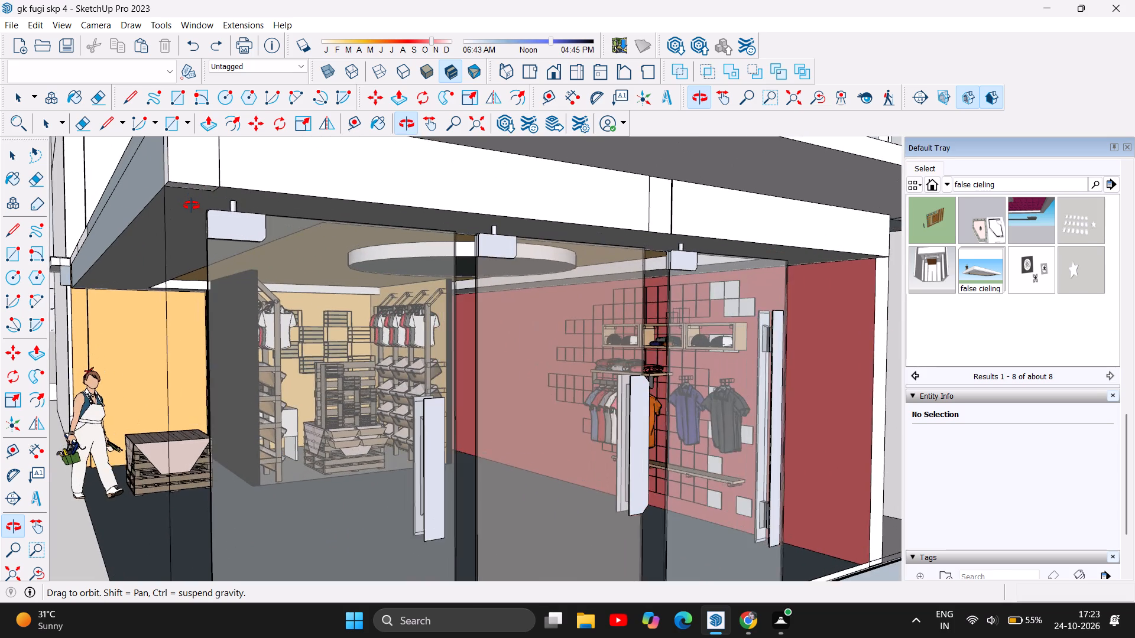
scroll(195, 187, up, 1)
scroll(194, 186, down, 5)
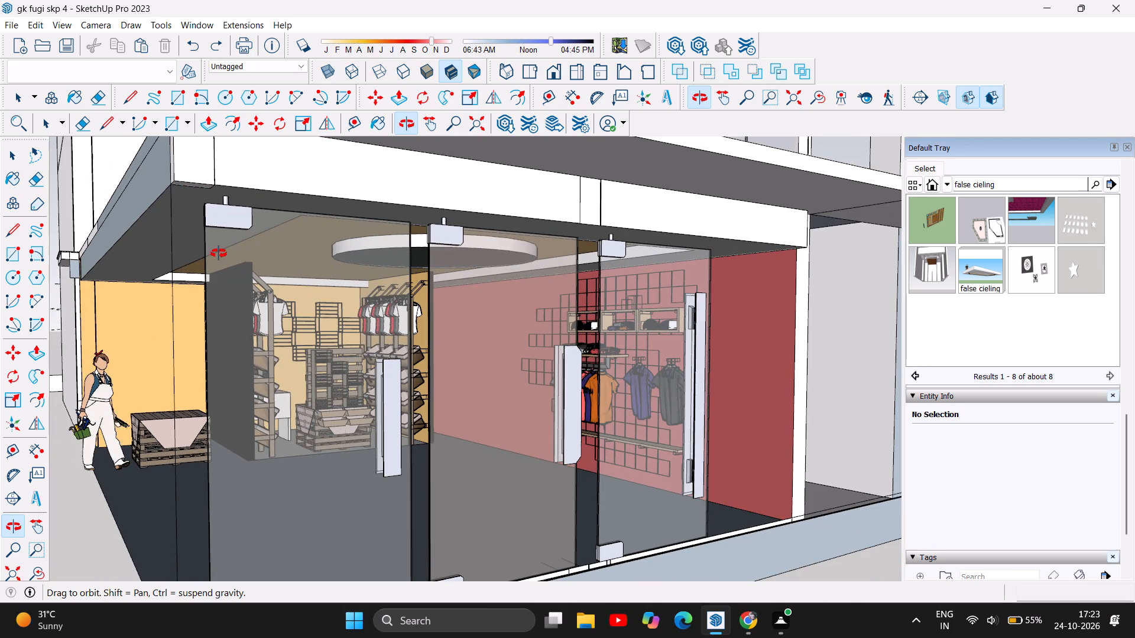
scroll(215, 253, down, 3)
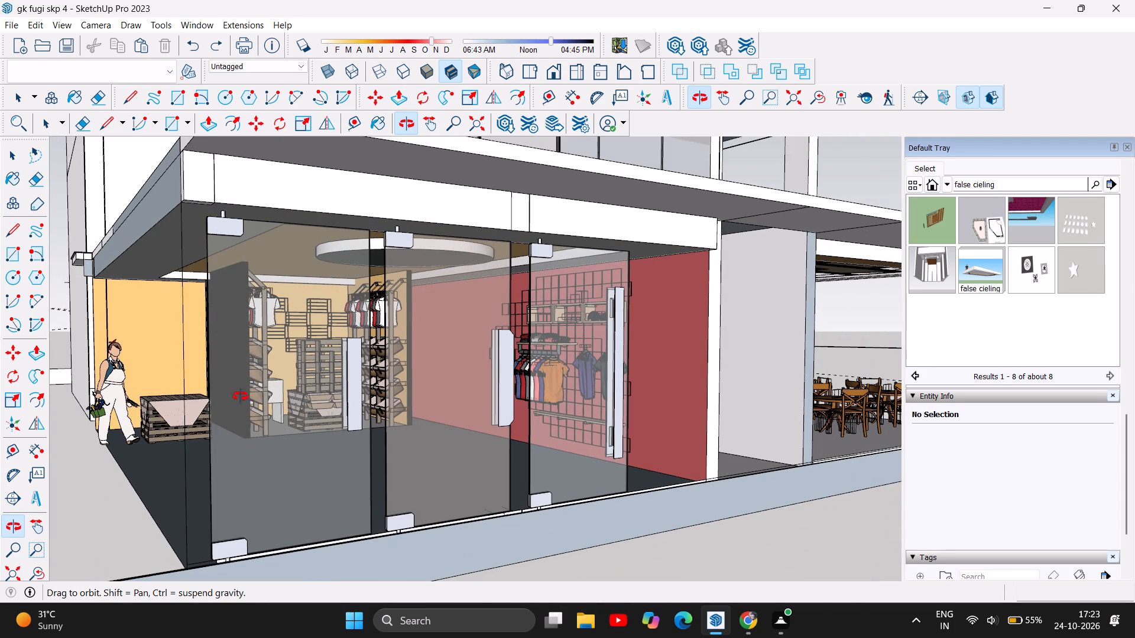
click(215, 128)
scroll(186, 208, up, 3)
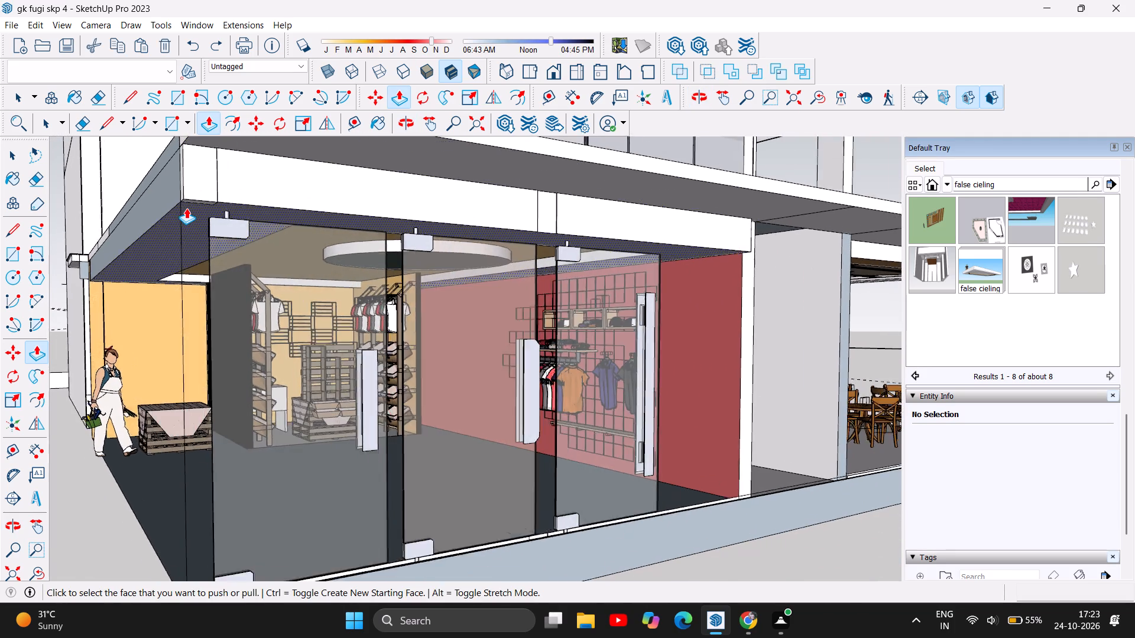
scroll(186, 208, up, 9)
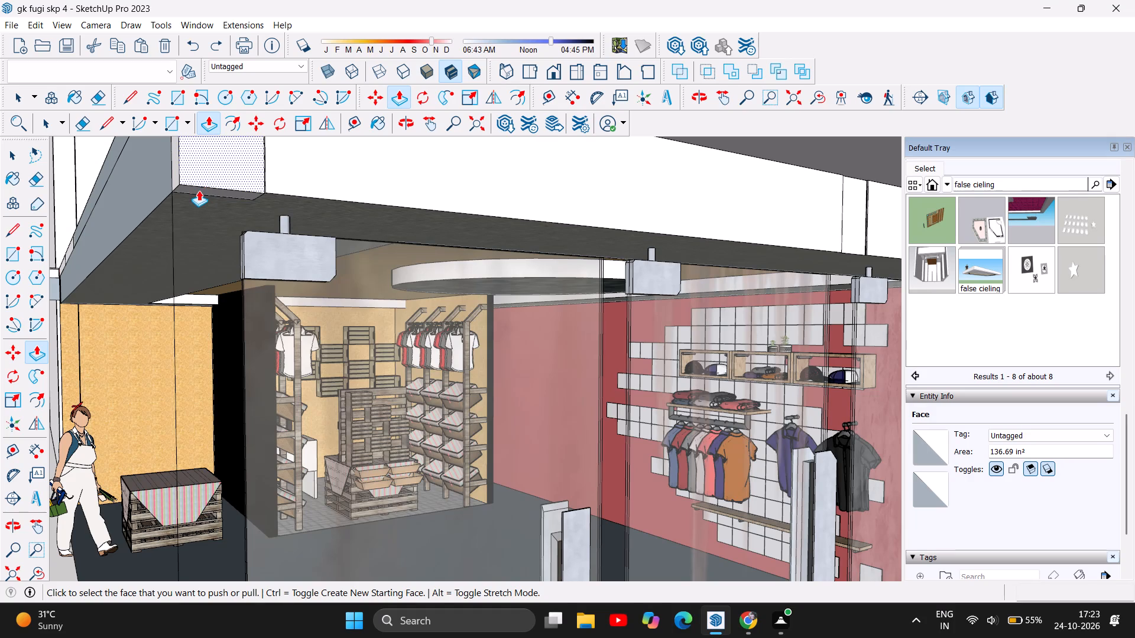
drag(200, 189, 212, 425)
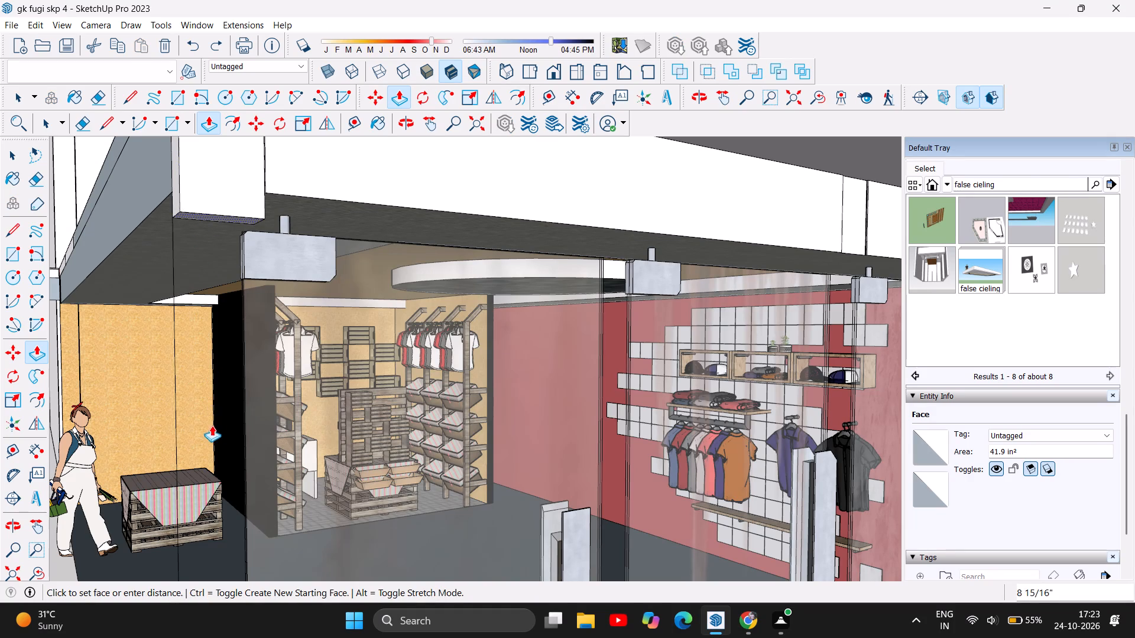
drag(212, 425, 200, 507)
scroll(325, 228, down, 5)
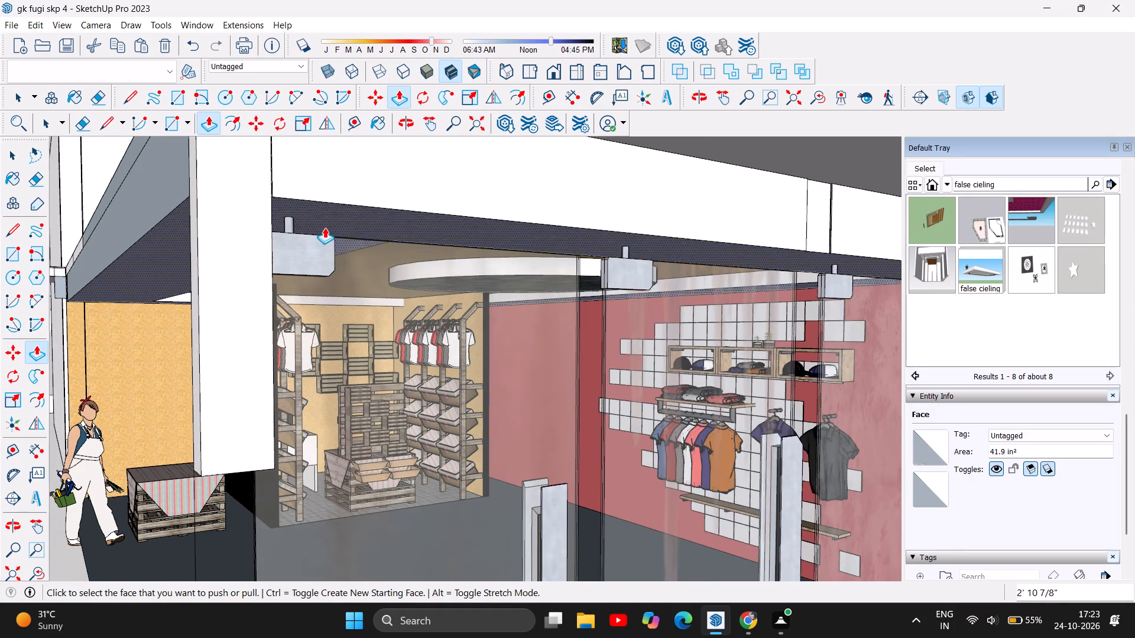
Extend the glazed-corner column's bottom face another 6' 10" down to the shop floor with Push/Pull.
scroll(325, 227, down, 12)
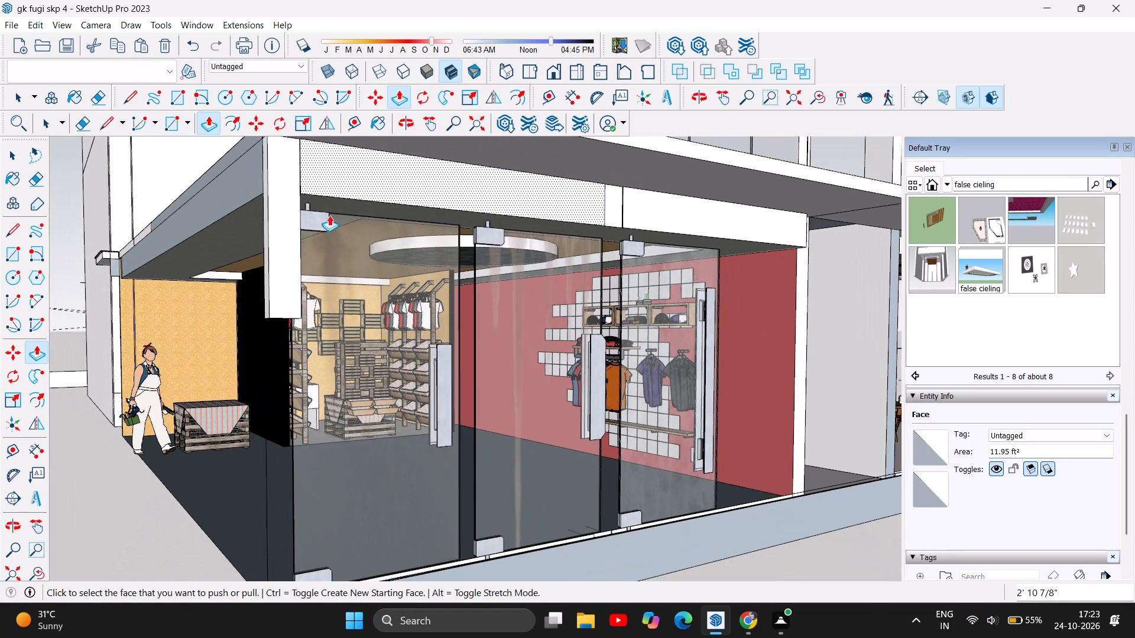
scroll(155, 311, down, 5)
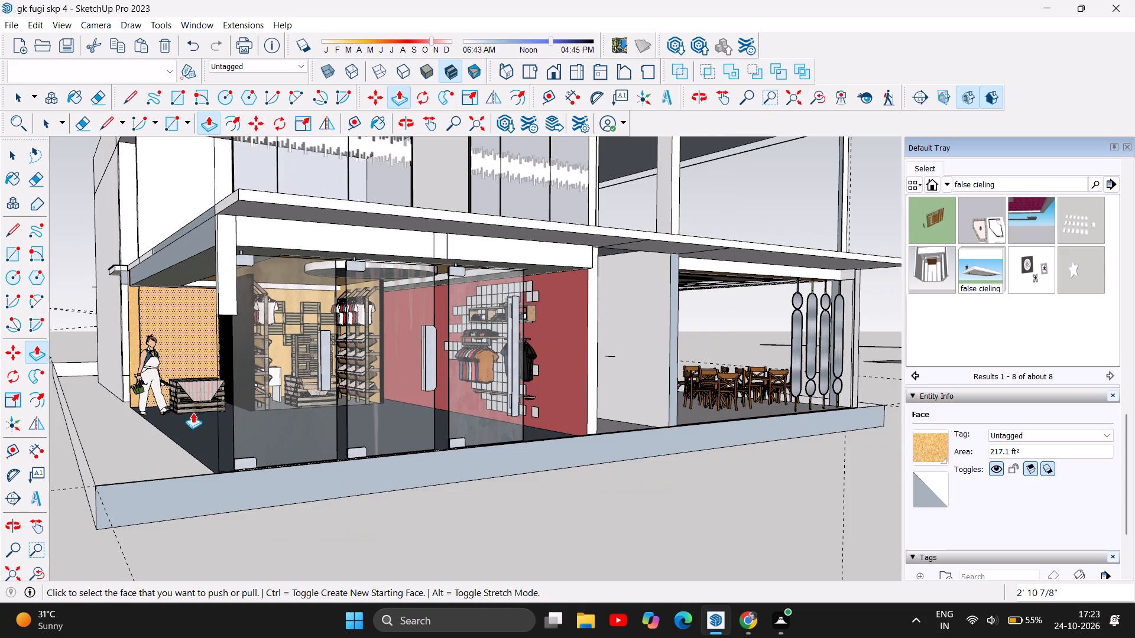
scroll(208, 502, up, 13)
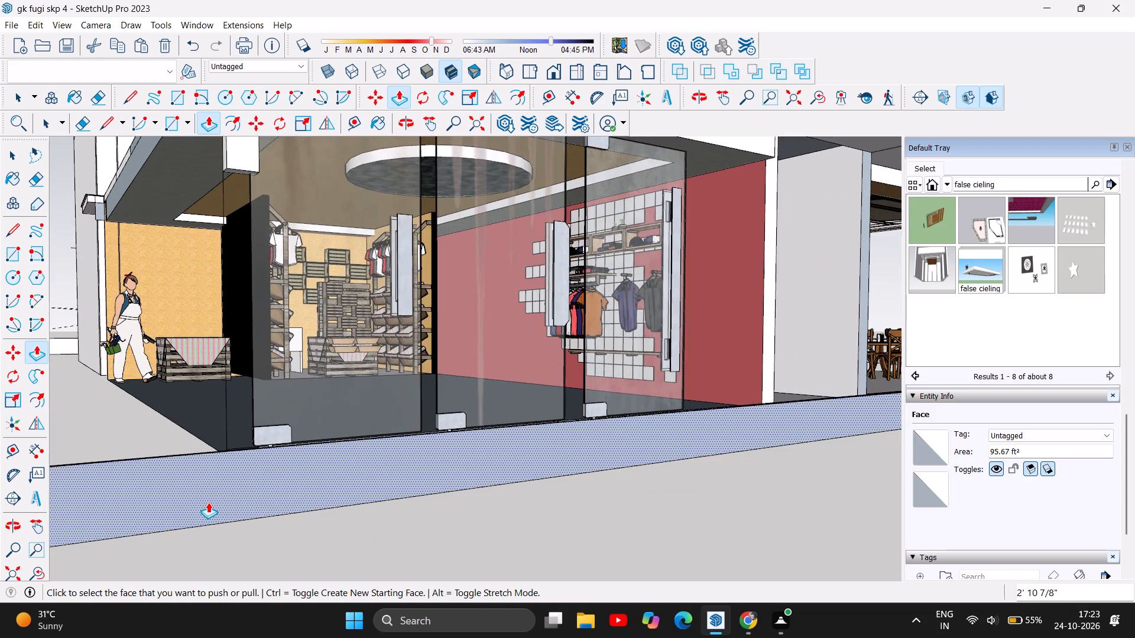
scroll(317, 357, down, 6)
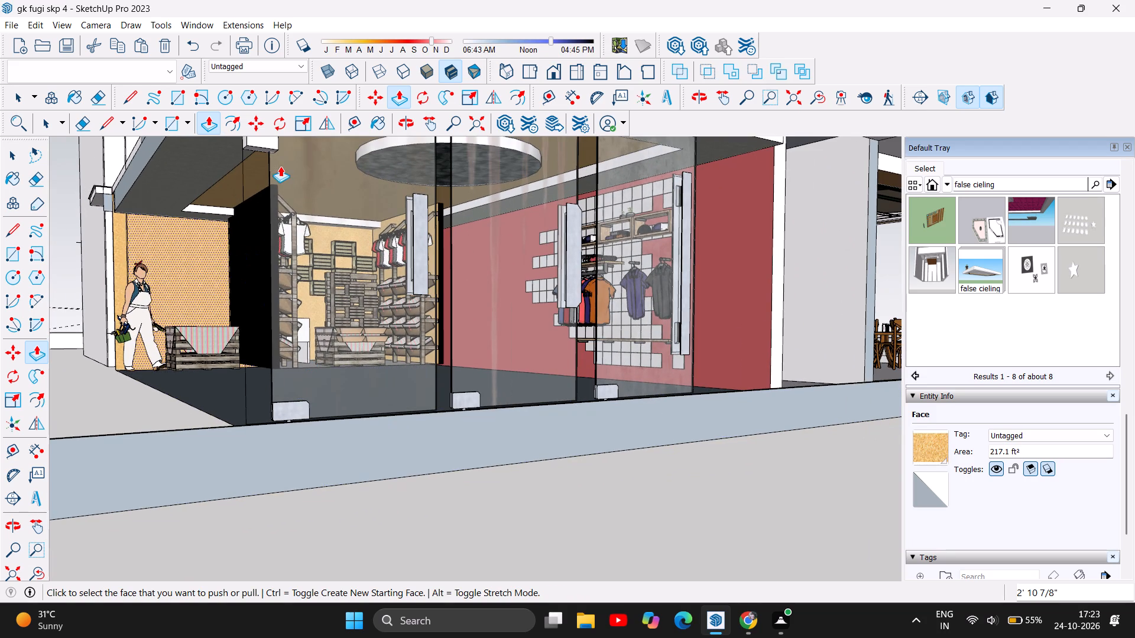
scroll(252, 142, up, 6)
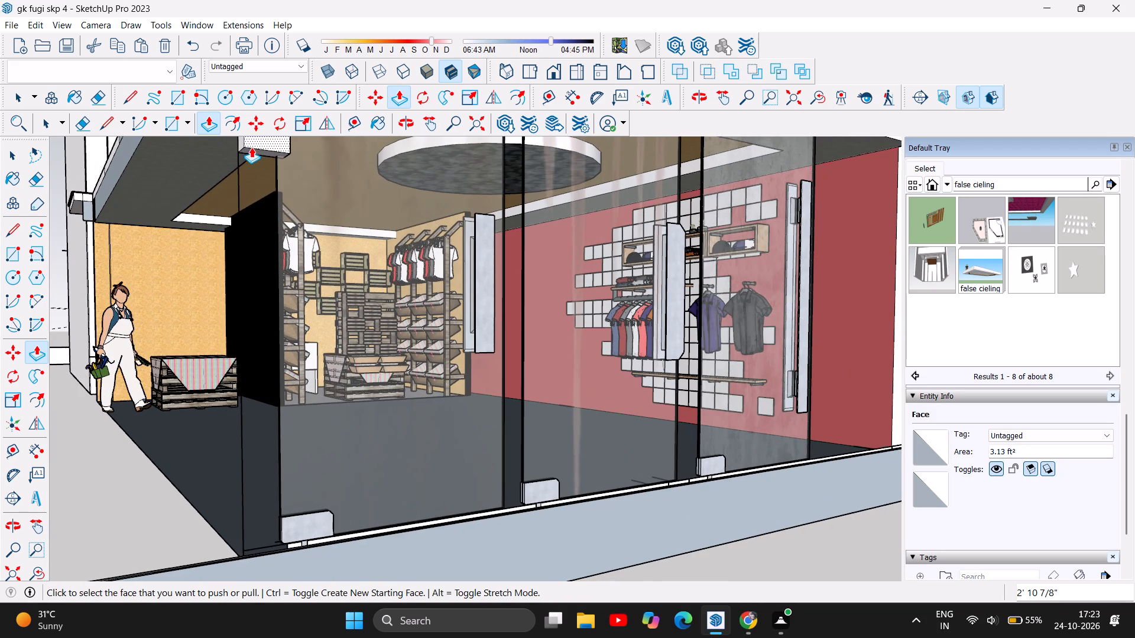
scroll(251, 147, up, 6)
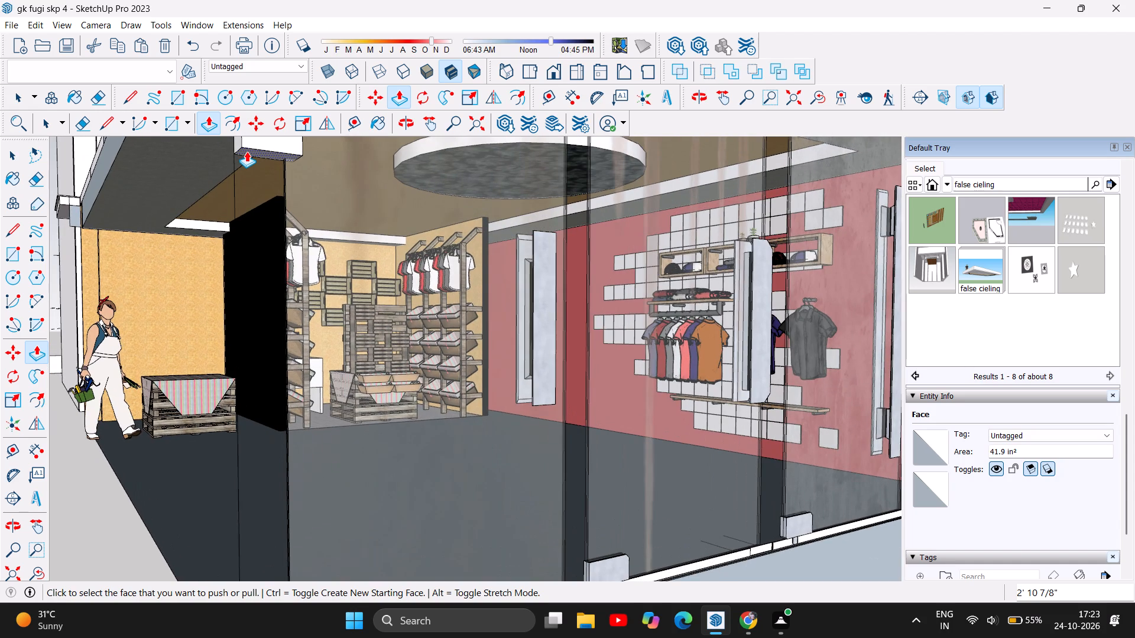
drag(247, 151, 261, 388)
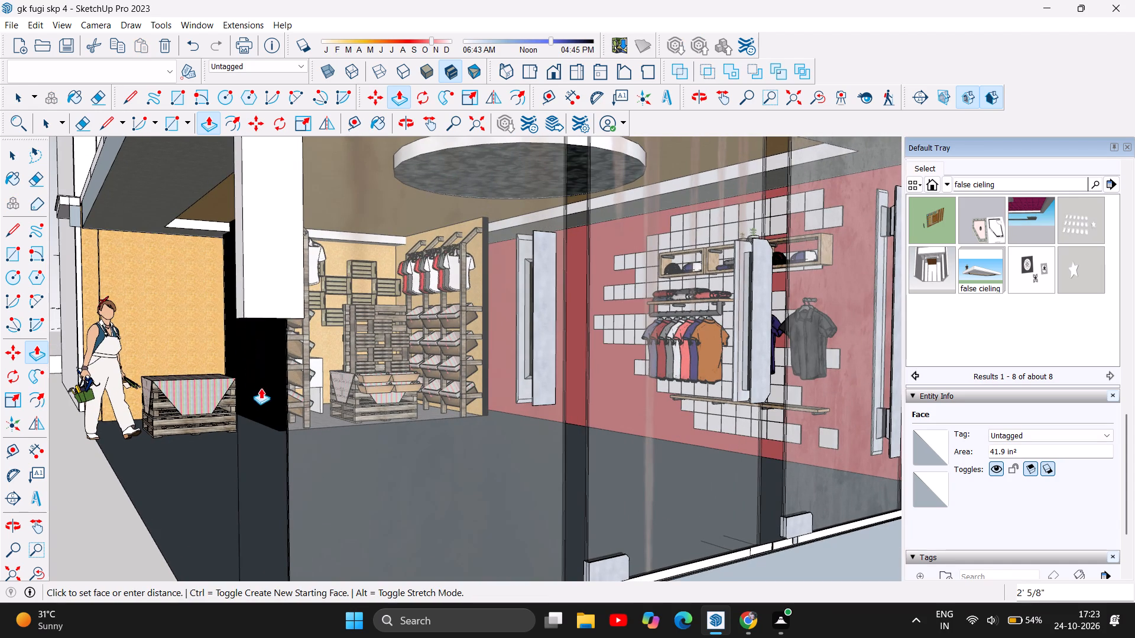
drag(261, 388, 275, 467)
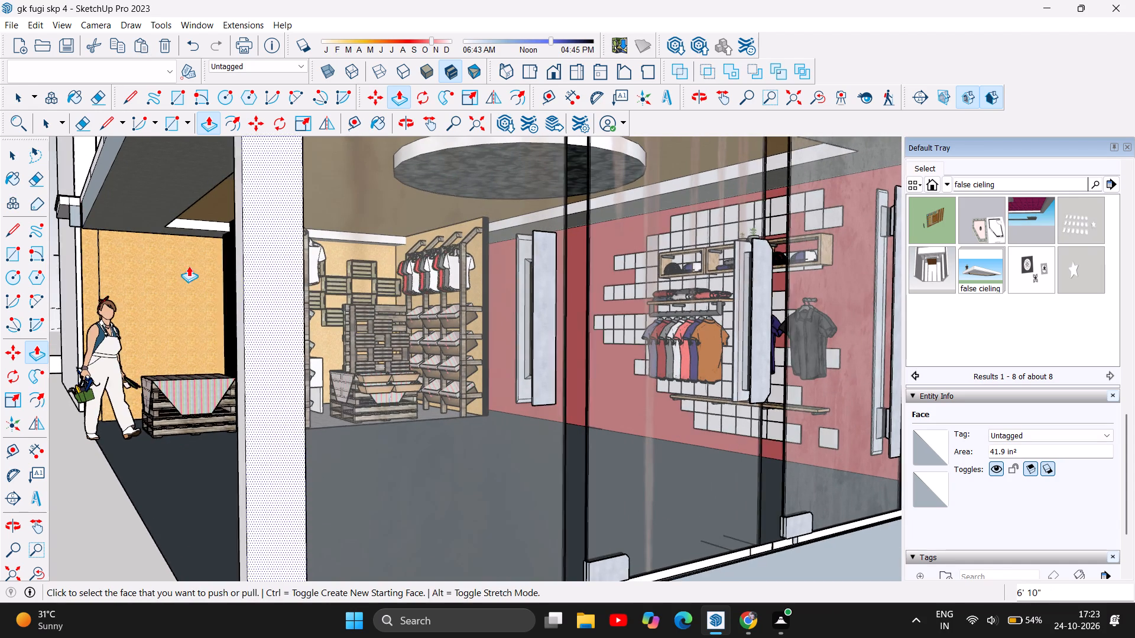
scroll(193, 253, down, 6)
scroll(443, 495, down, 5)
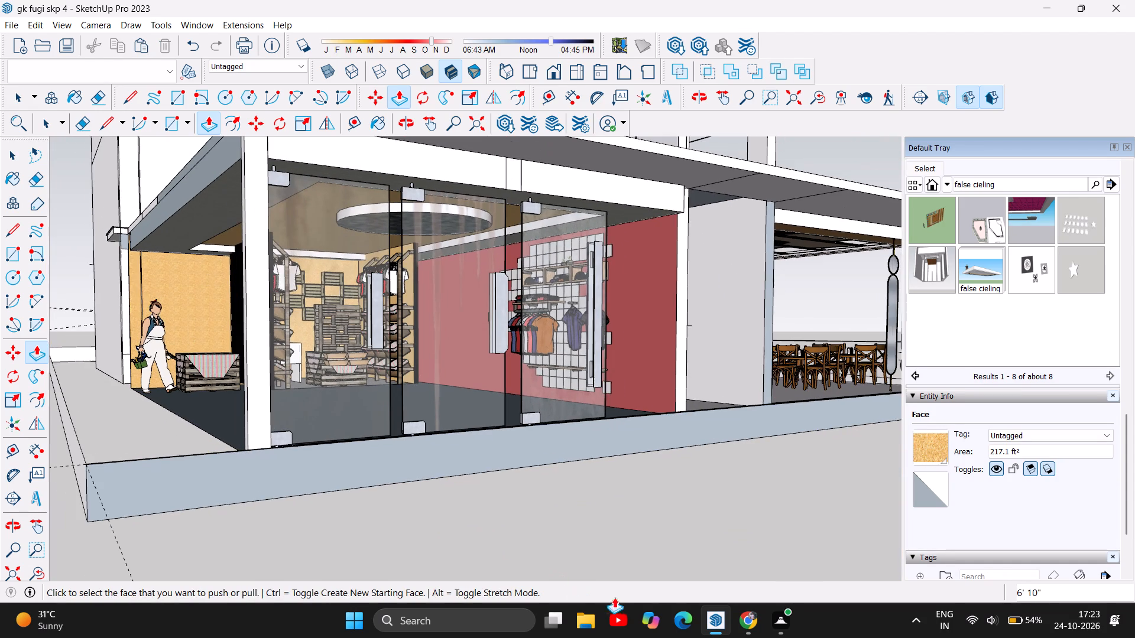
Push/Pull the corner column's inner side face 30' along the shop's open side to form a wall beneath the beam.
click(408, 120)
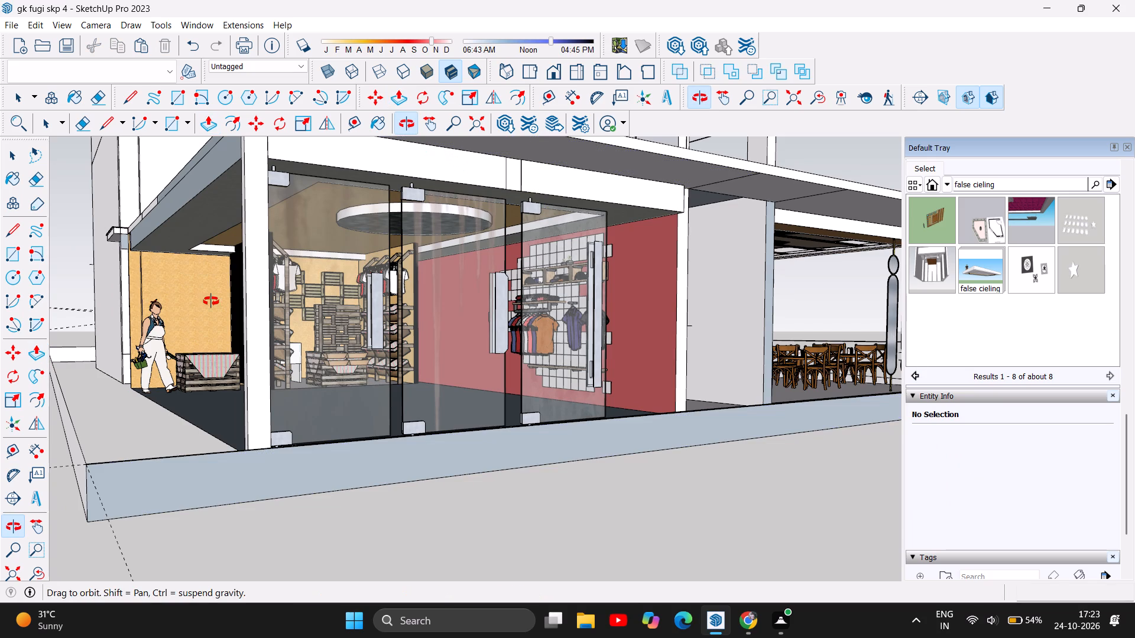
drag(207, 302, 355, 376)
scroll(527, 274, down, 3)
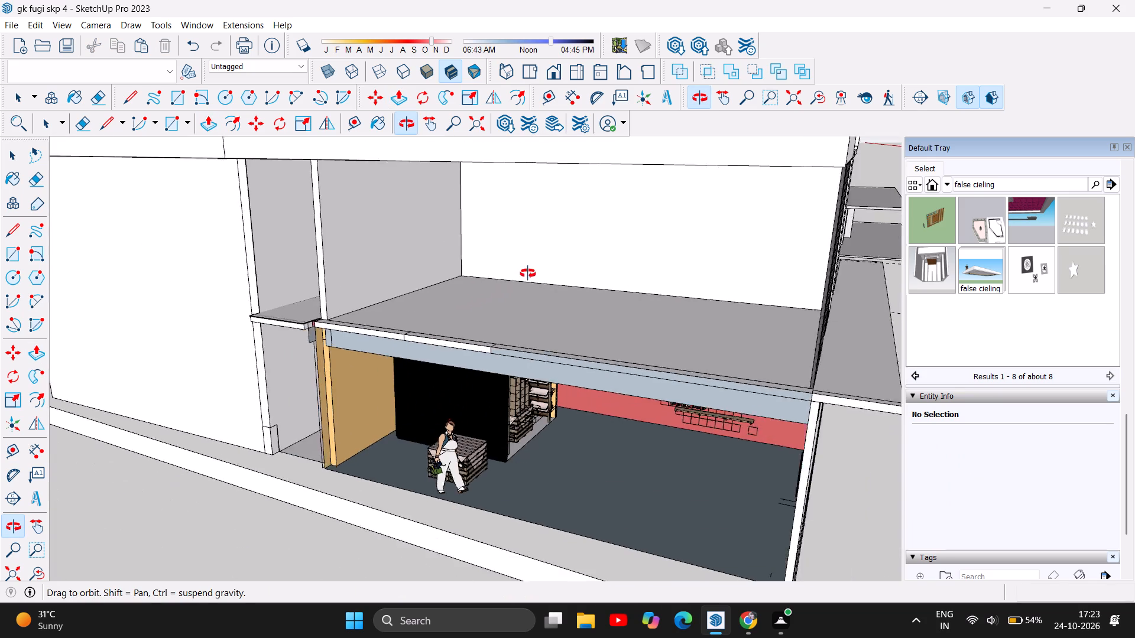
scroll(528, 274, down, 3)
drag(484, 377, 756, 391)
scroll(763, 313, up, 6)
scroll(757, 370, up, 4)
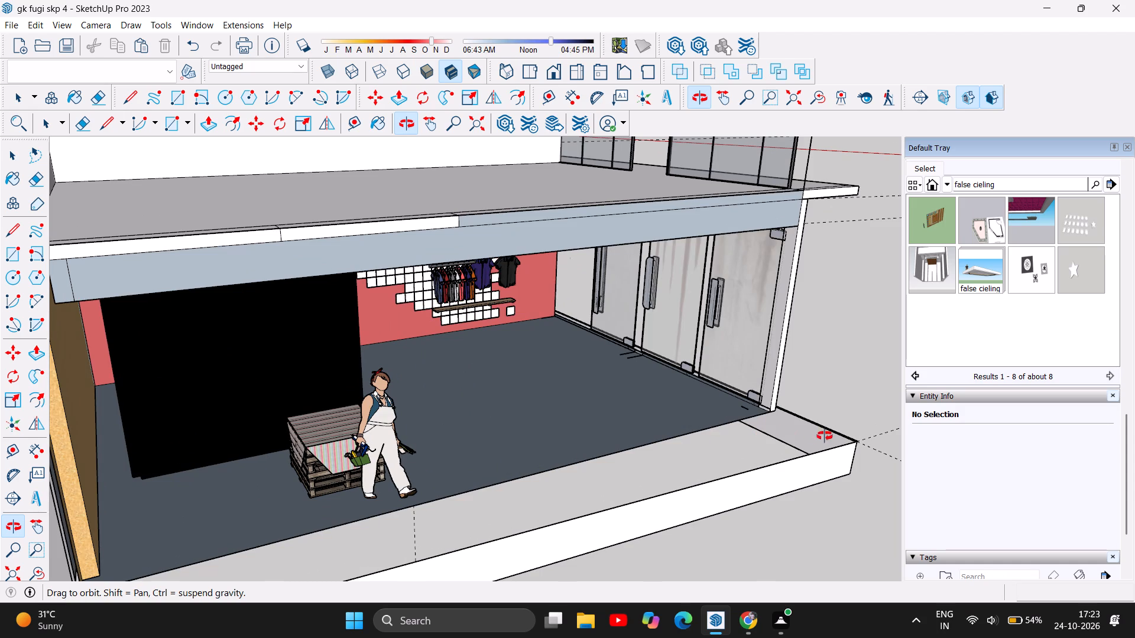
click(209, 126)
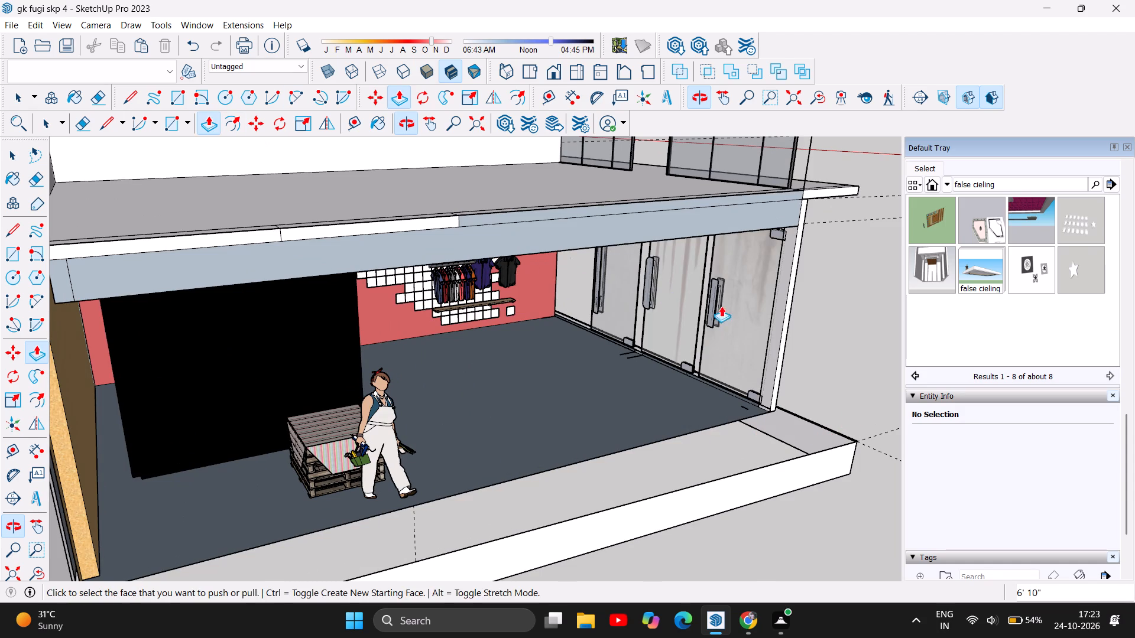
drag(779, 302, 760, 307)
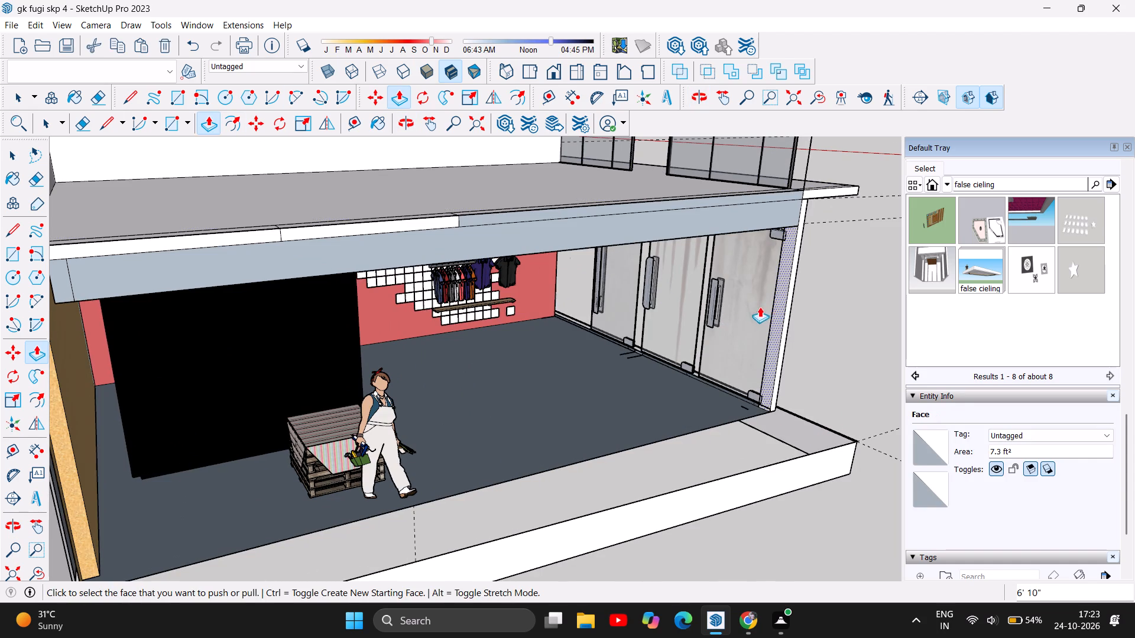
drag(760, 307, 750, 310)
drag(753, 308, 743, 311)
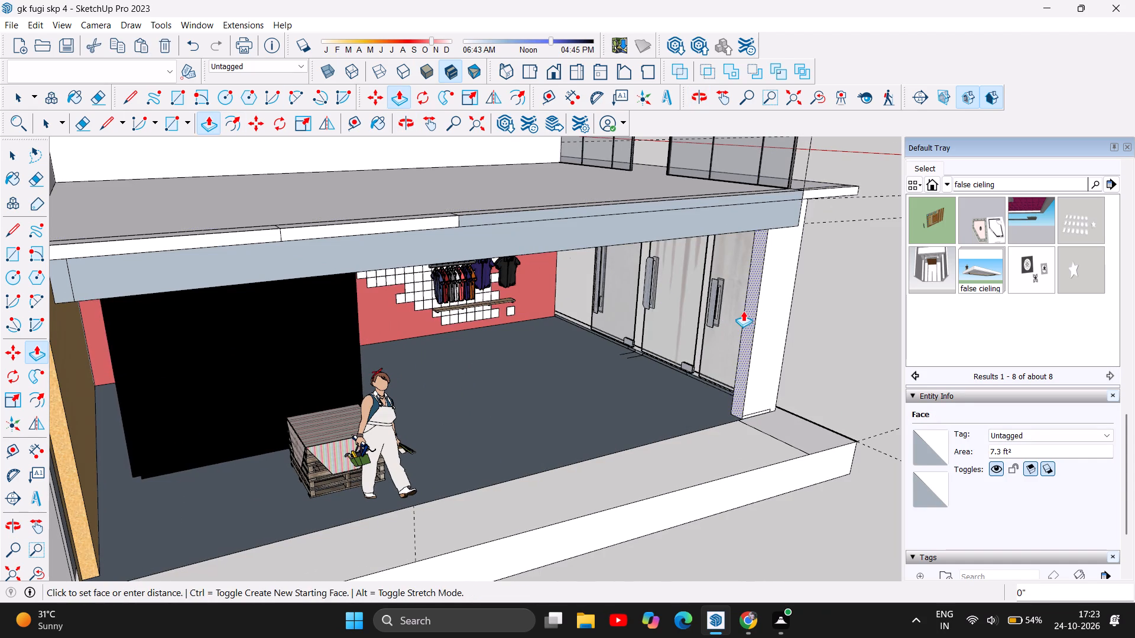
drag(743, 311, 429, 396)
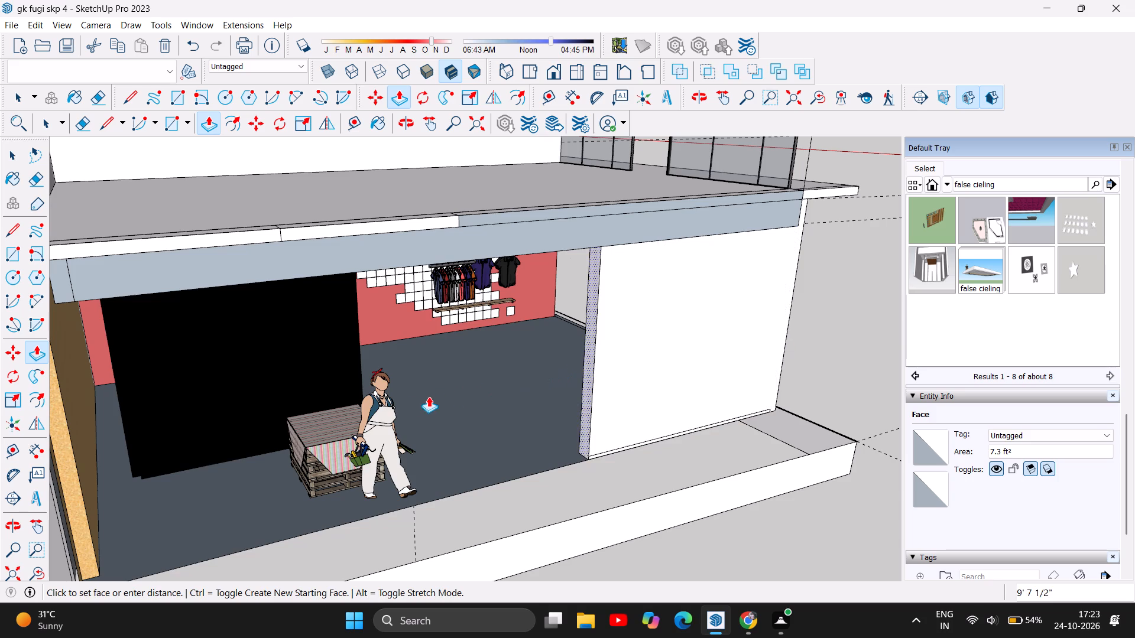
drag(429, 396, 193, 421)
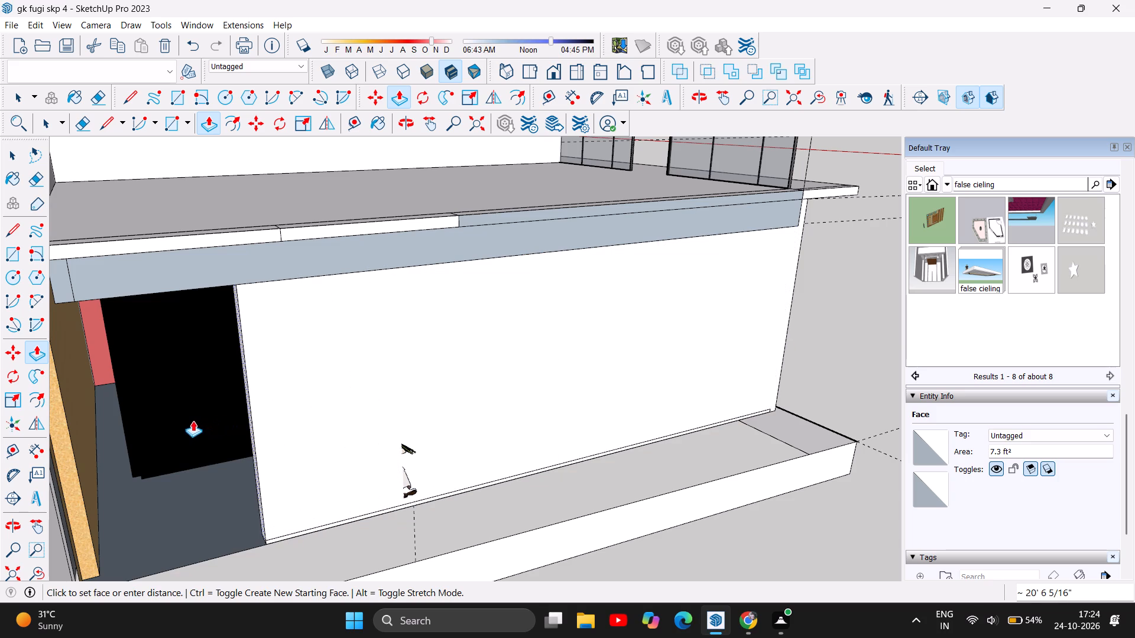
drag(193, 421, 59, 453)
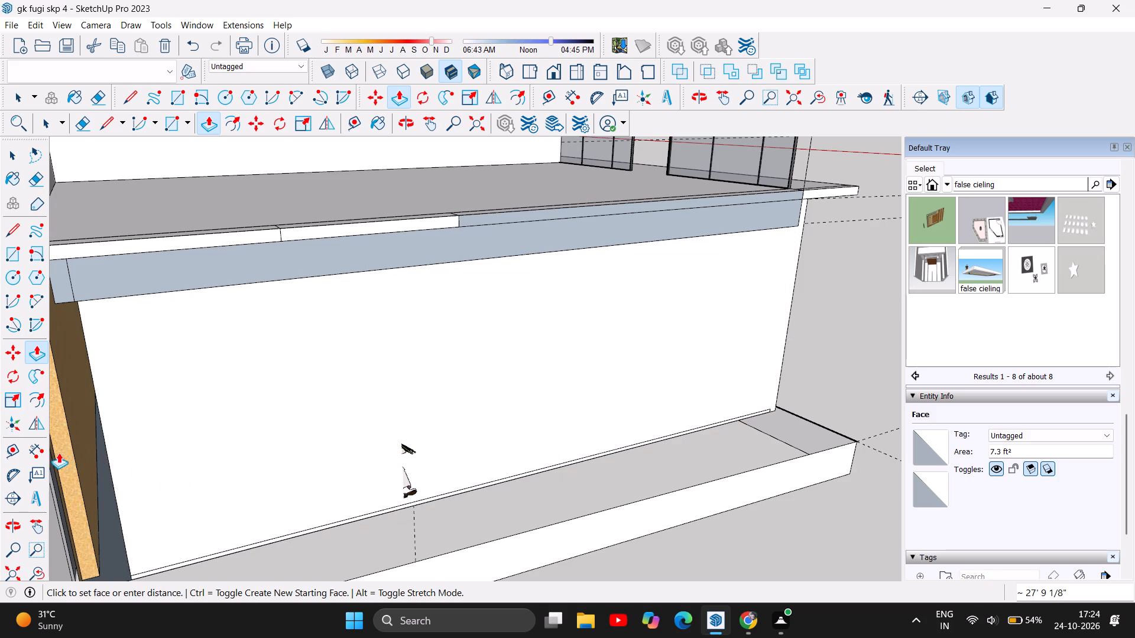
drag(59, 453, 37, 454)
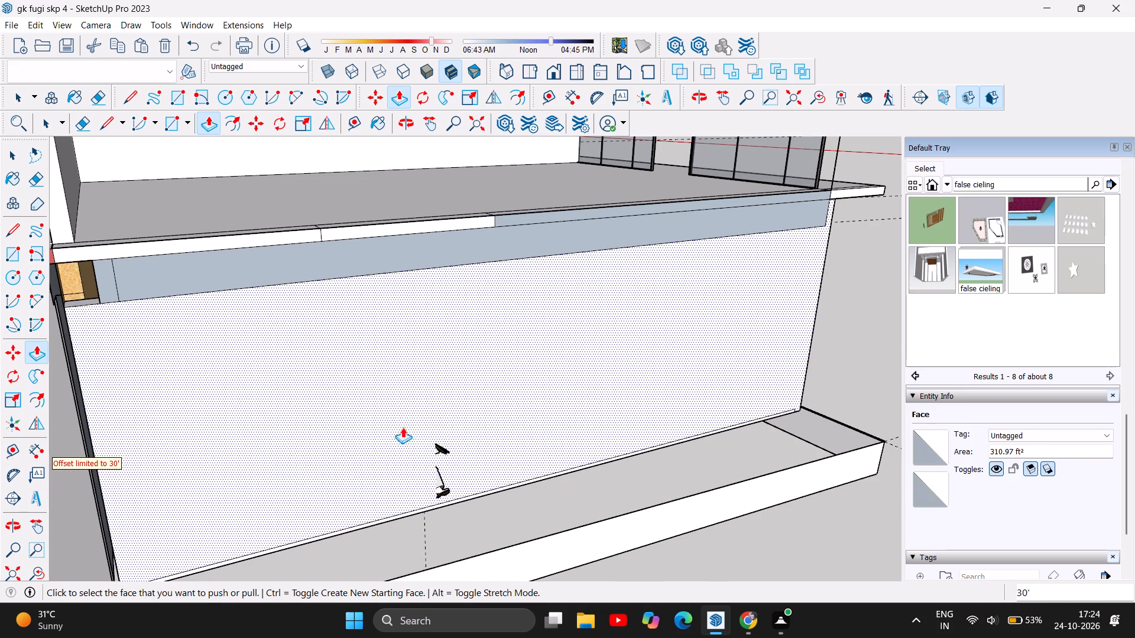
Pull the narrow end strips of the new shop side wall toward the corridor wall by 2 7/16" and 2 5/8".
scroll(457, 427, down, 6)
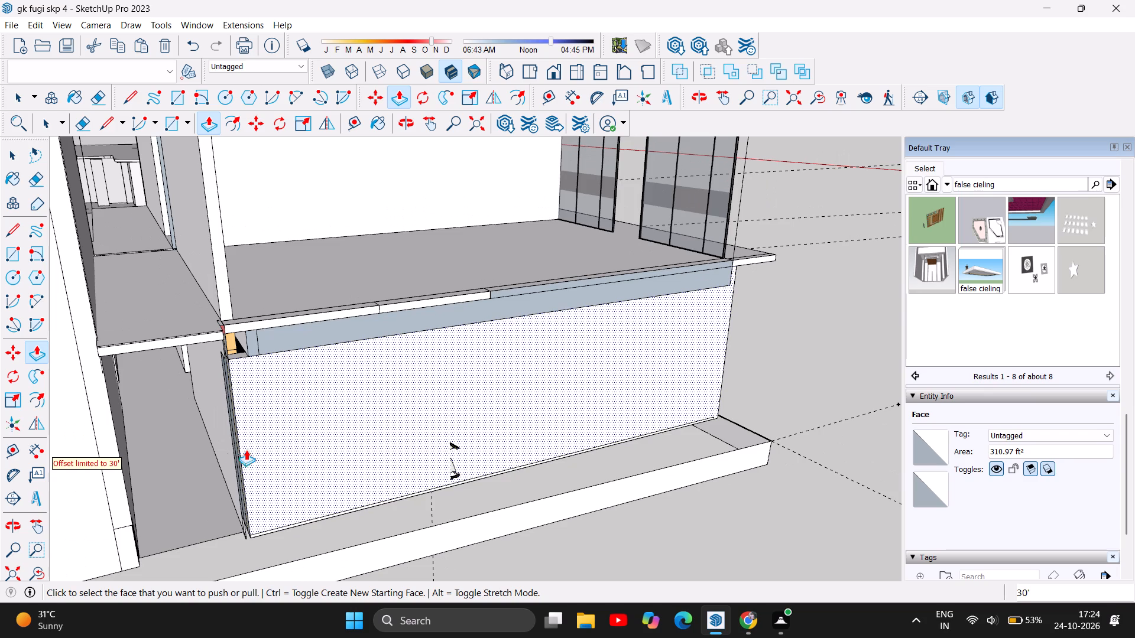
scroll(215, 442, up, 10)
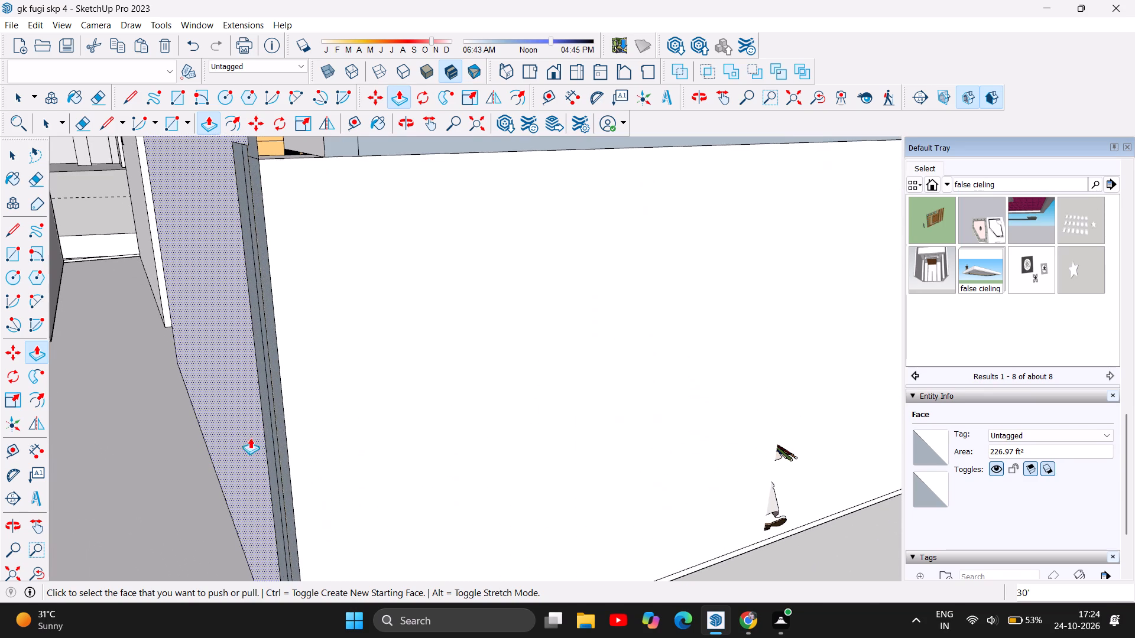
drag(274, 410, 262, 411)
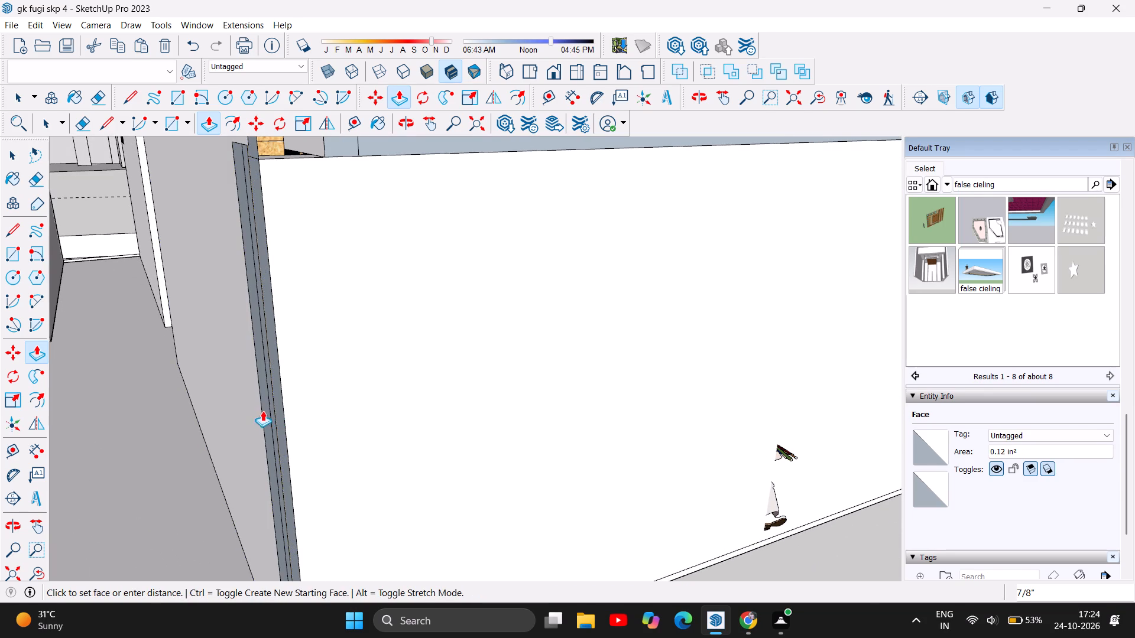
drag(262, 411, 283, 412)
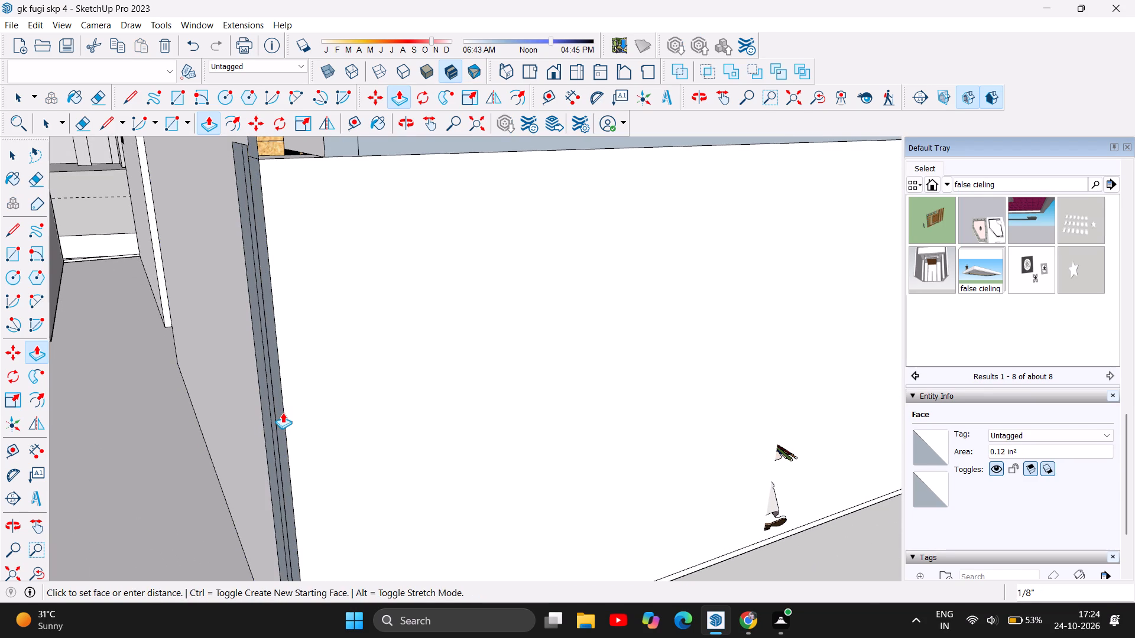
drag(283, 412, 262, 417)
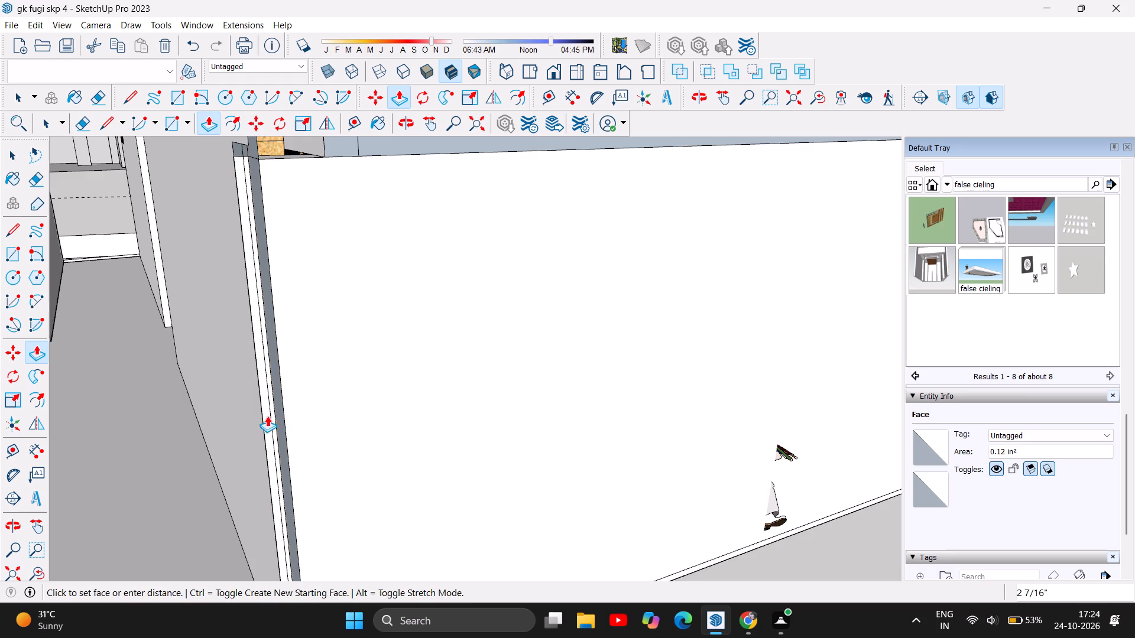
scroll(274, 406, up, 6)
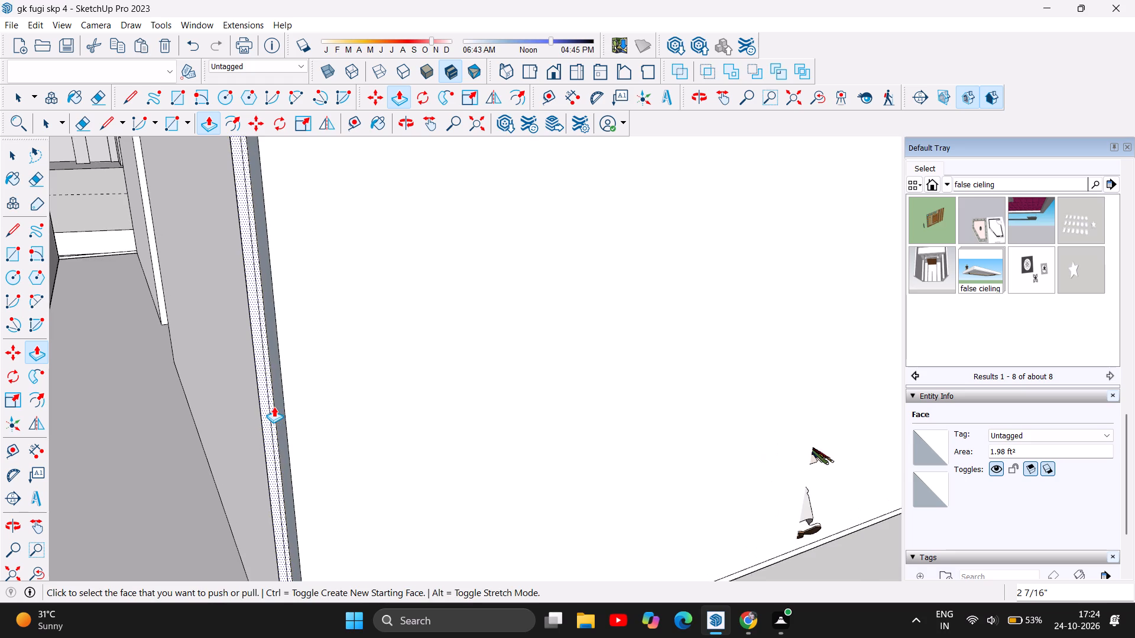
drag(282, 410, 264, 410)
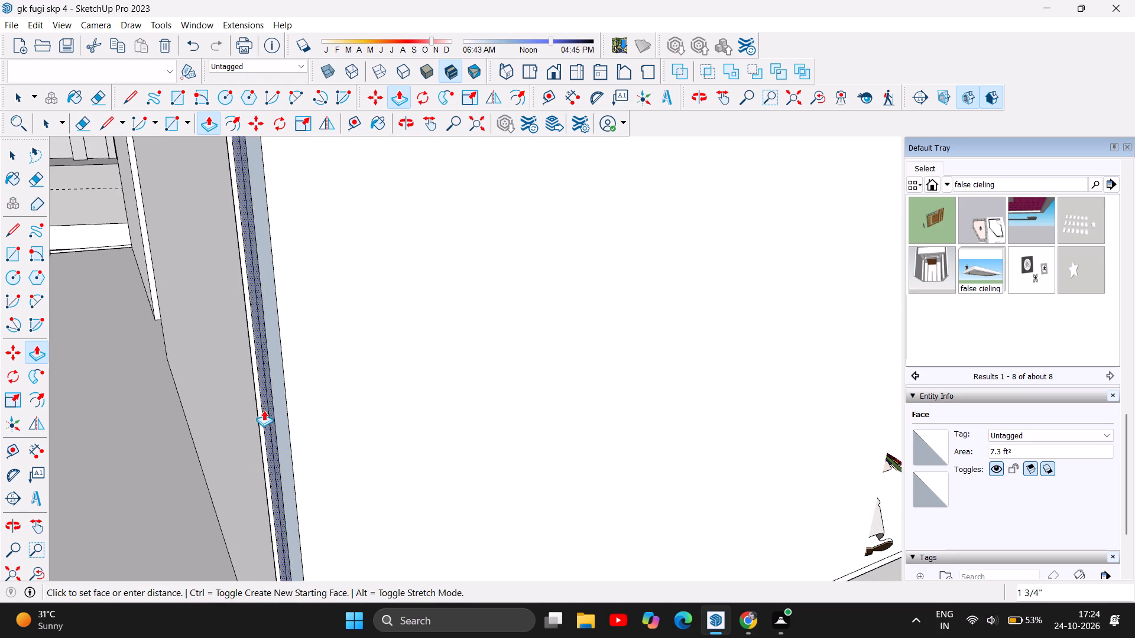
drag(264, 410, 262, 411)
scroll(334, 427, down, 6)
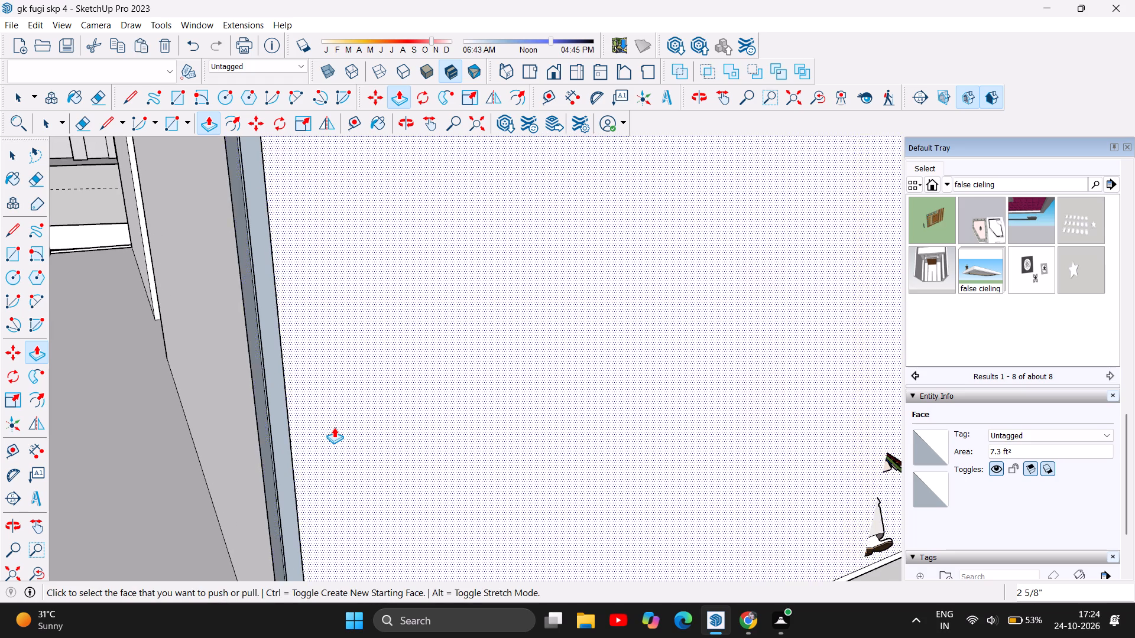
scroll(334, 427, down, 15)
scroll(334, 427, down, 7)
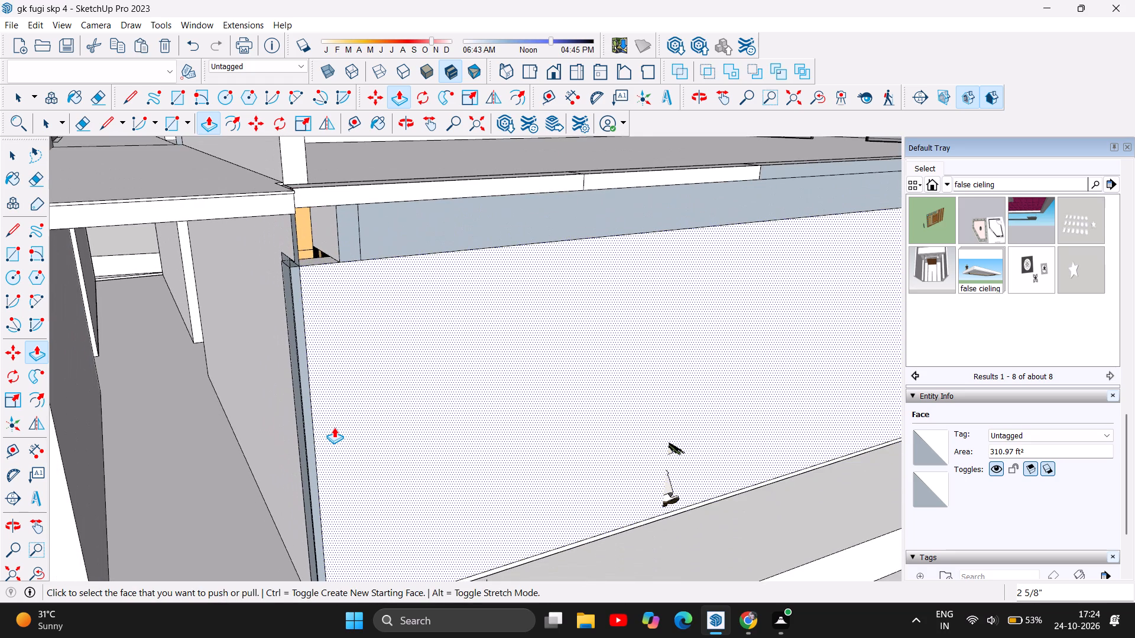
Undo the two end-strip pulls and the 30' side wall so the shop's open side is clear beneath the beam.
ctrl+click(351, 418)
key(ctrl+z)
ctrl+click(351, 418)
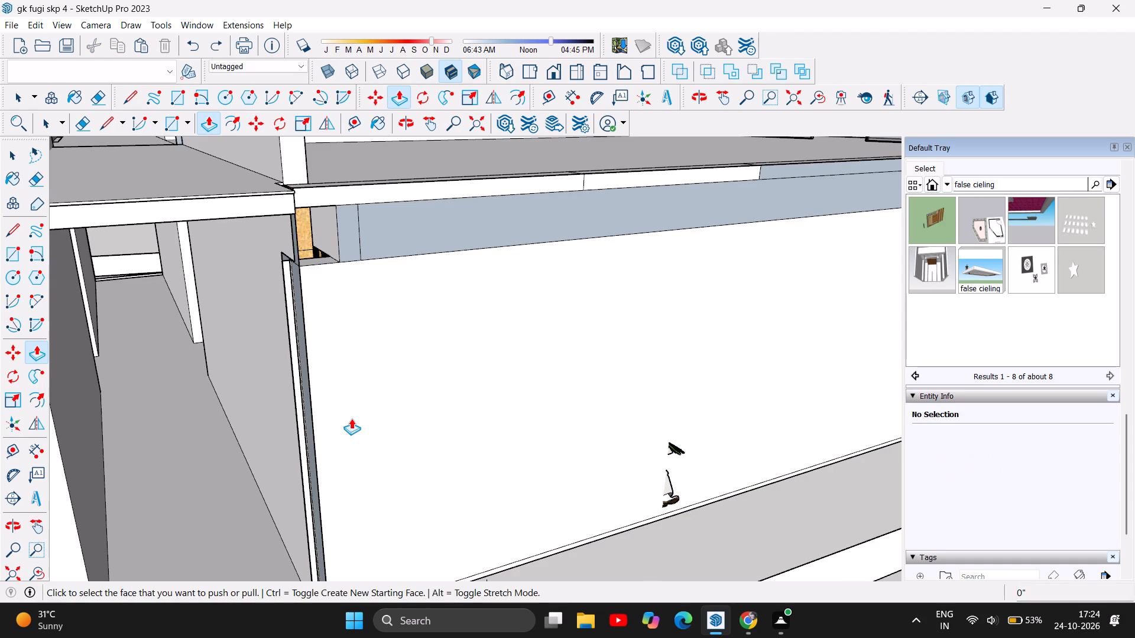
key(ctrl+z)
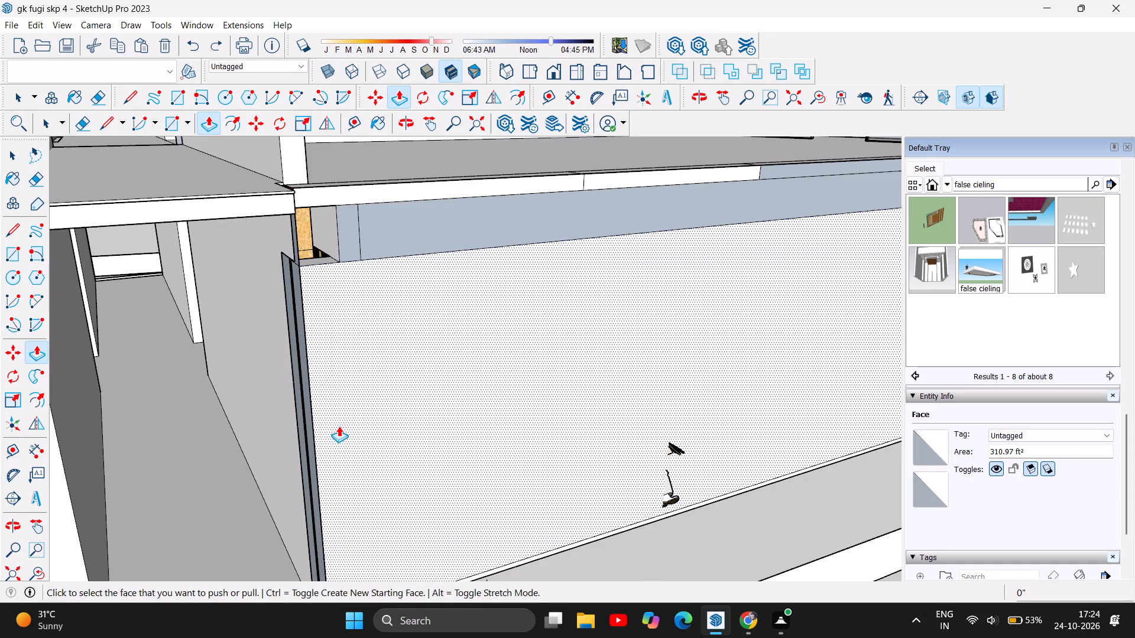
key(ctrl+z)
scroll(359, 412, down, 5)
click(359, 412)
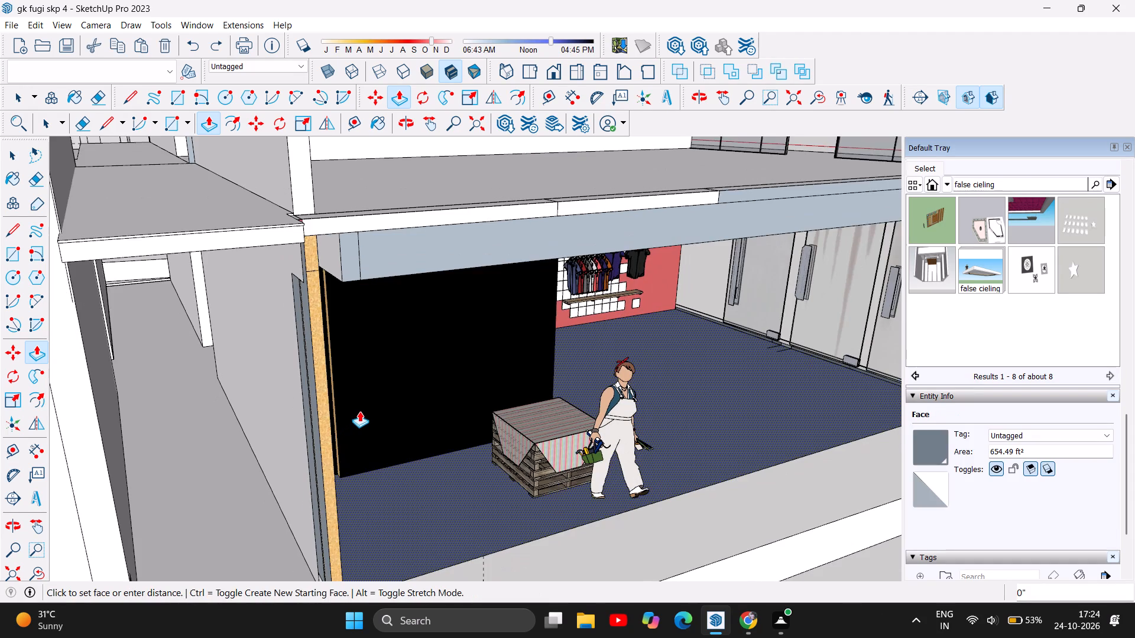
drag(131, 184, 125, 187)
Look over the building's exterior around the shop's open side, roof and glazed front.
scroll(149, 233, down, 11)
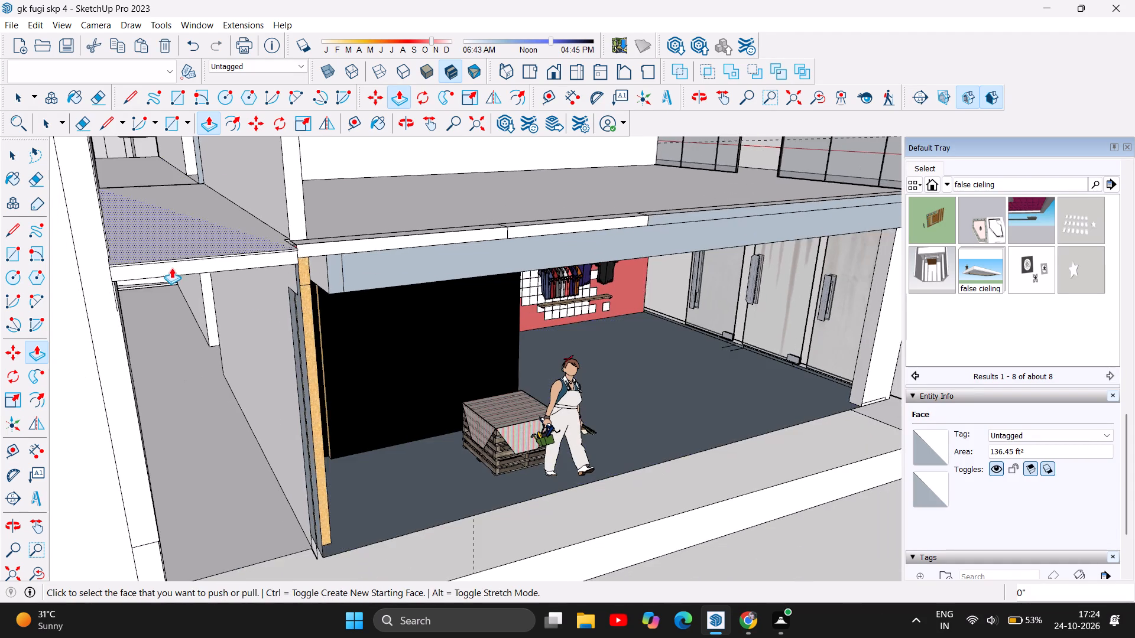
scroll(172, 268, down, 7)
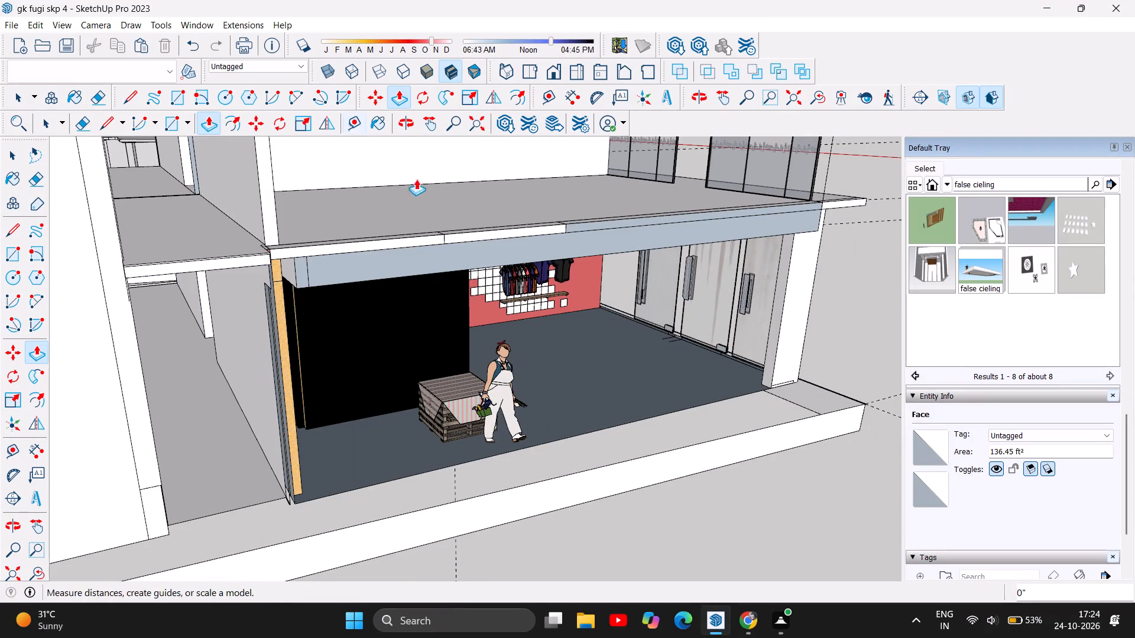
click(406, 119)
drag(454, 225, 445, 273)
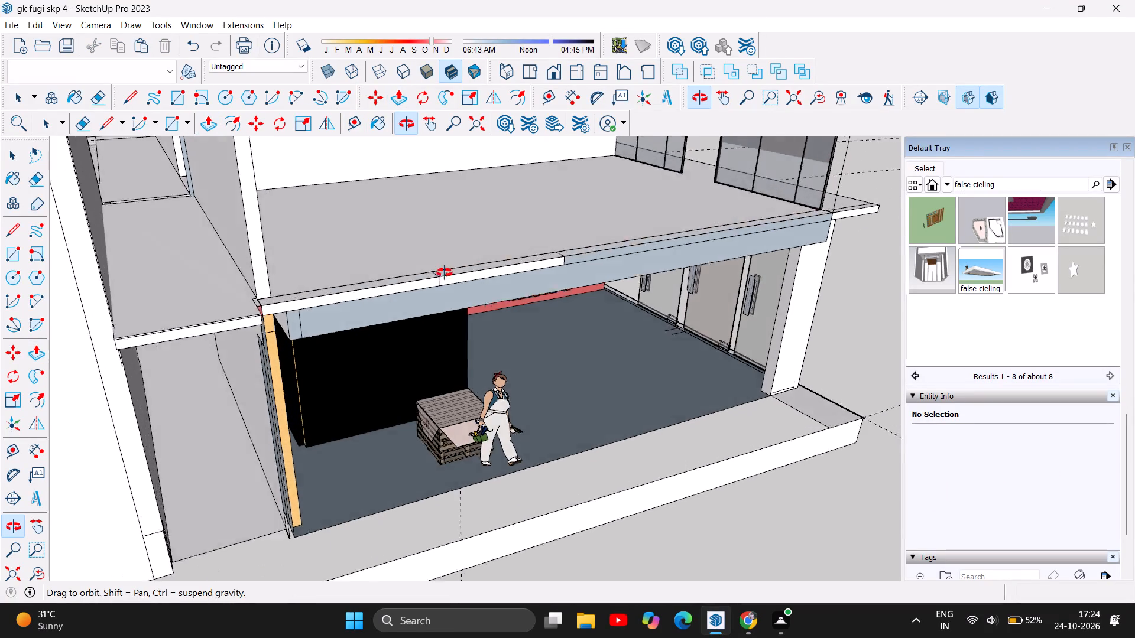
drag(445, 273, 197, 421)
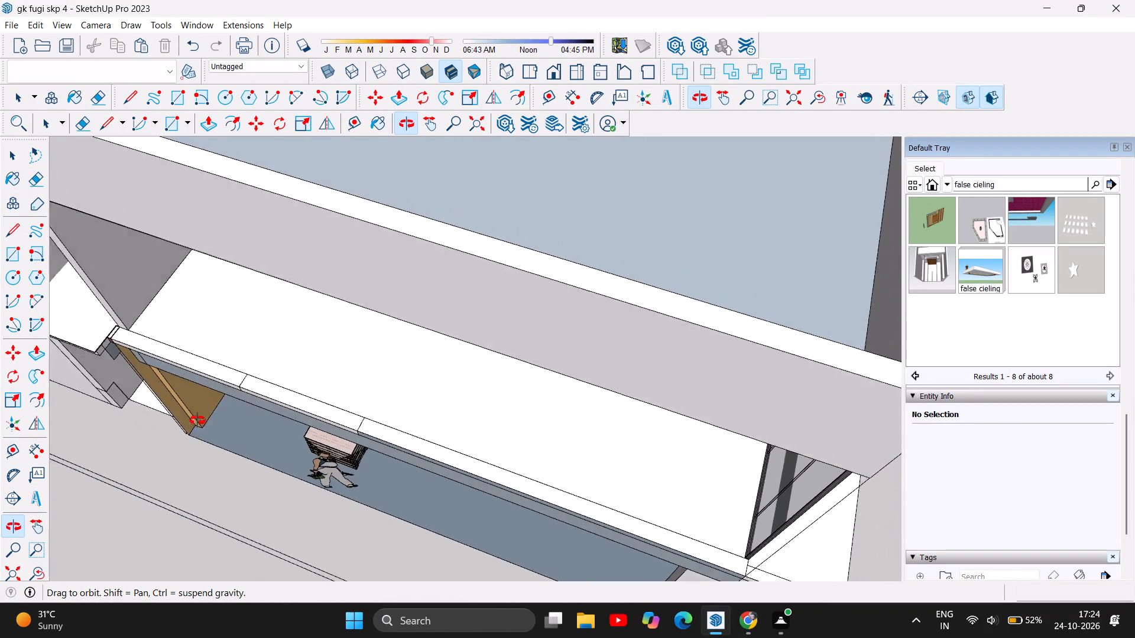
drag(197, 421, 0, 258)
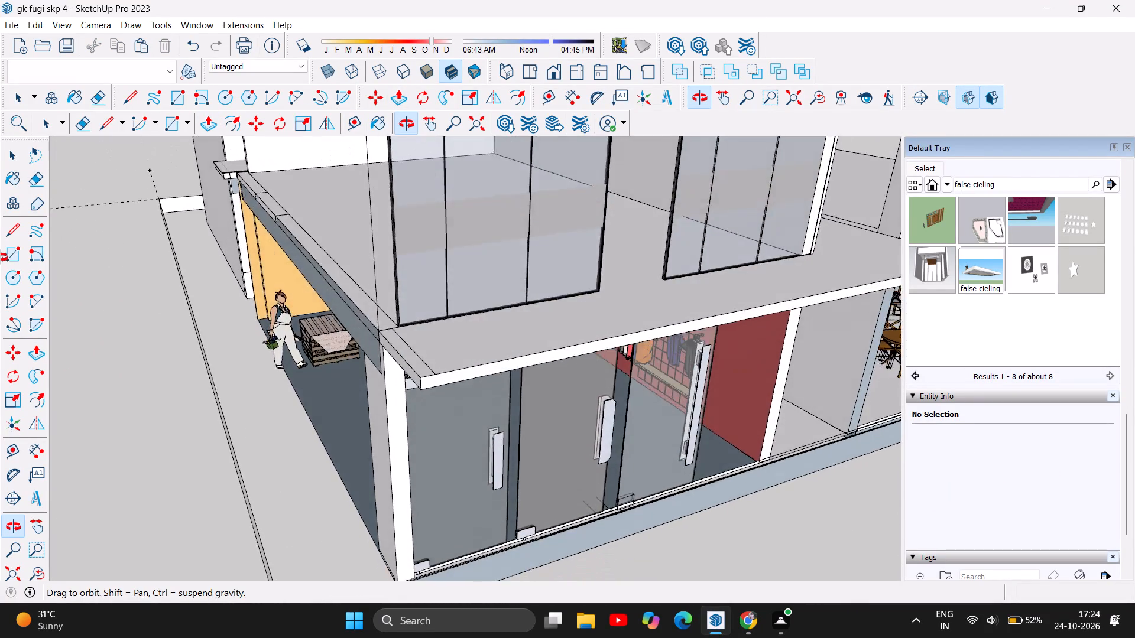
drag(0, 258, 685, 212)
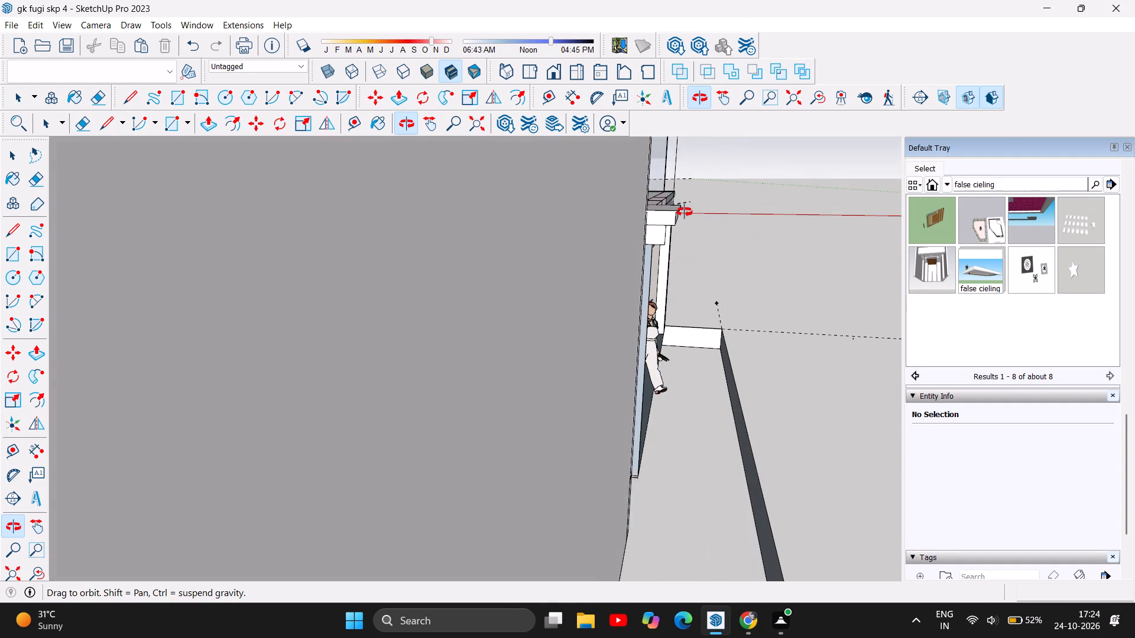
drag(685, 212, 668, 154)
drag(642, 231, 641, 228)
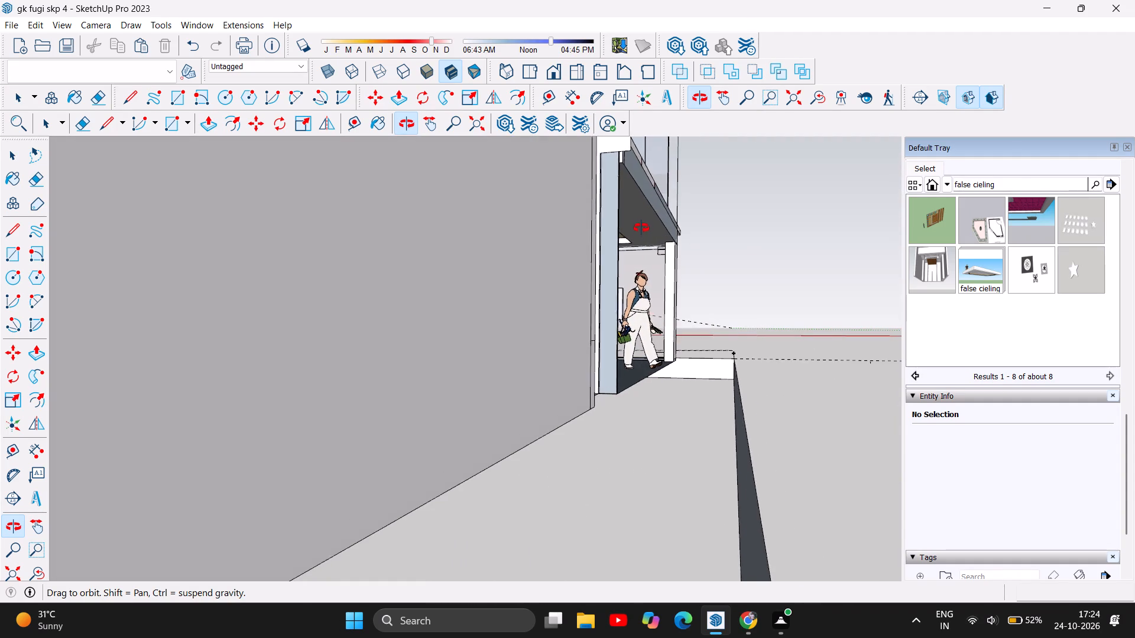
drag(641, 228, 663, 226)
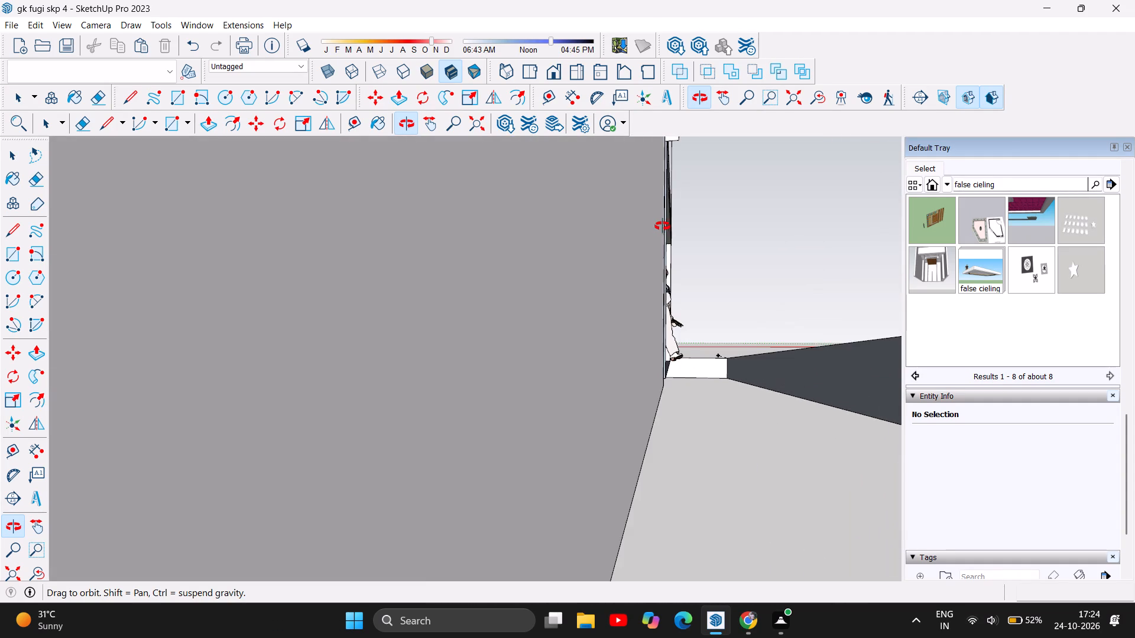
drag(663, 226, 653, 286)
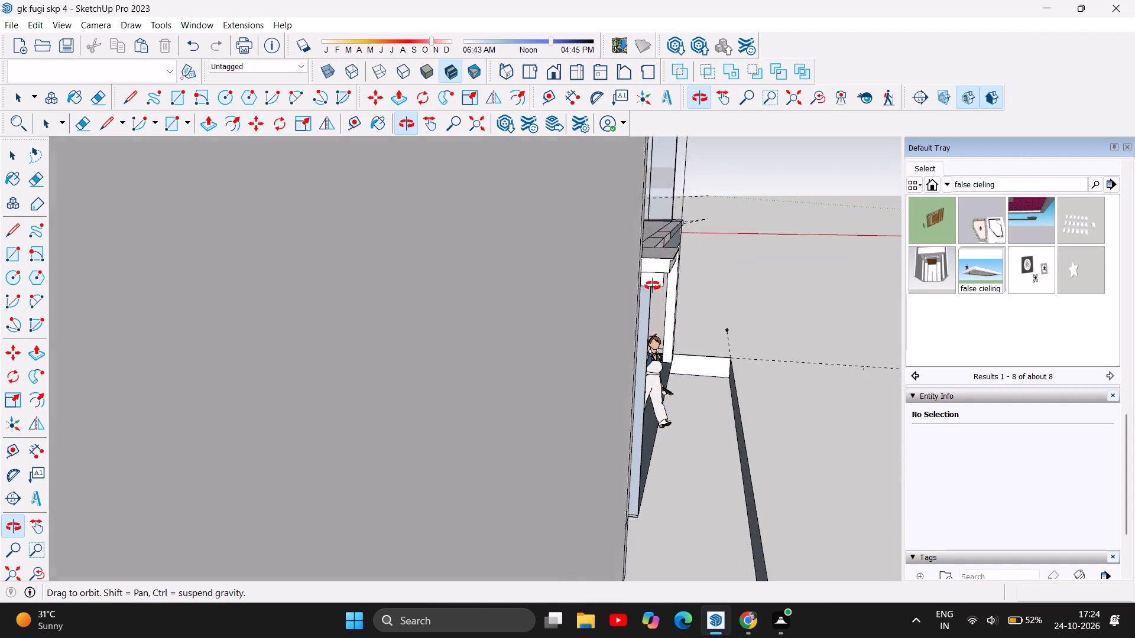
drag(653, 286, 653, 301)
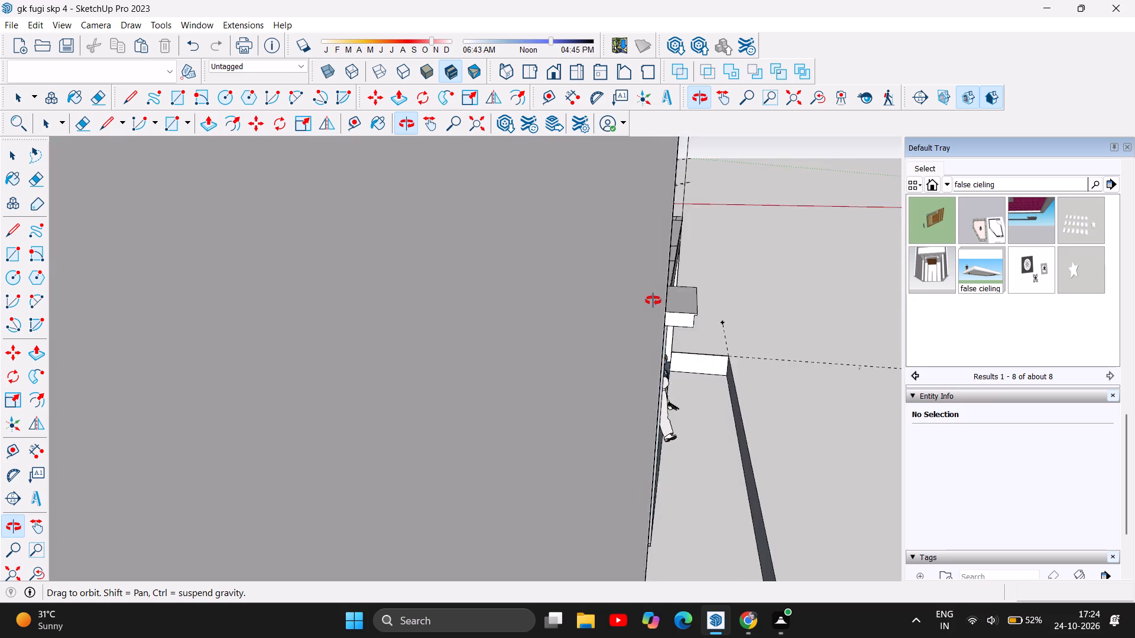
drag(653, 301, 644, 364)
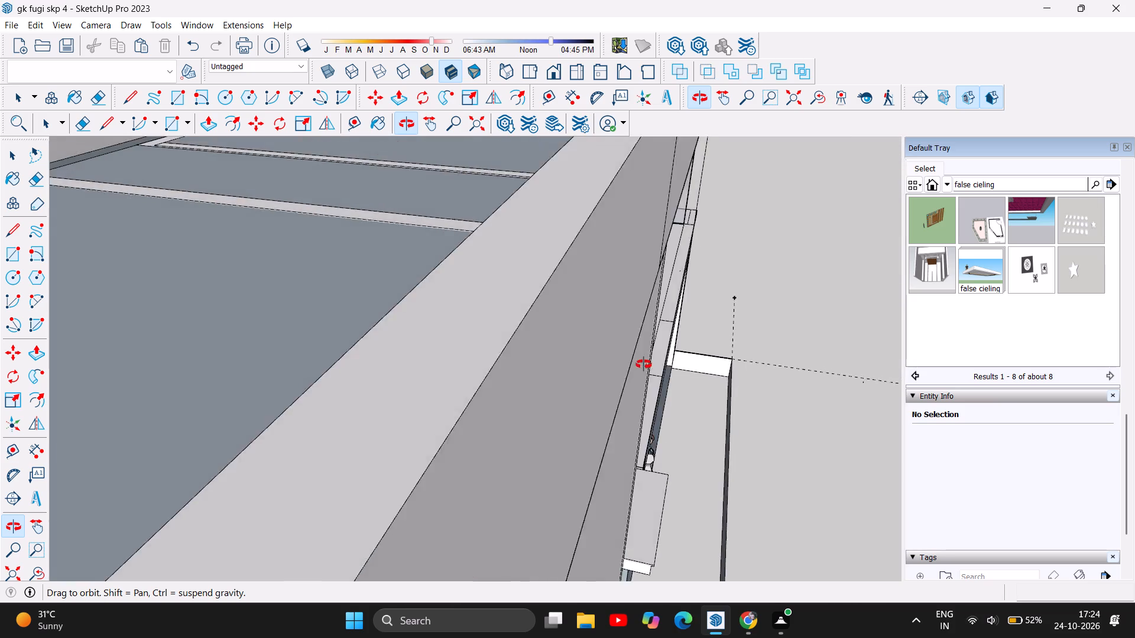
drag(644, 364, 645, 397)
scroll(690, 357, down, 4)
drag(708, 370, 708, 369)
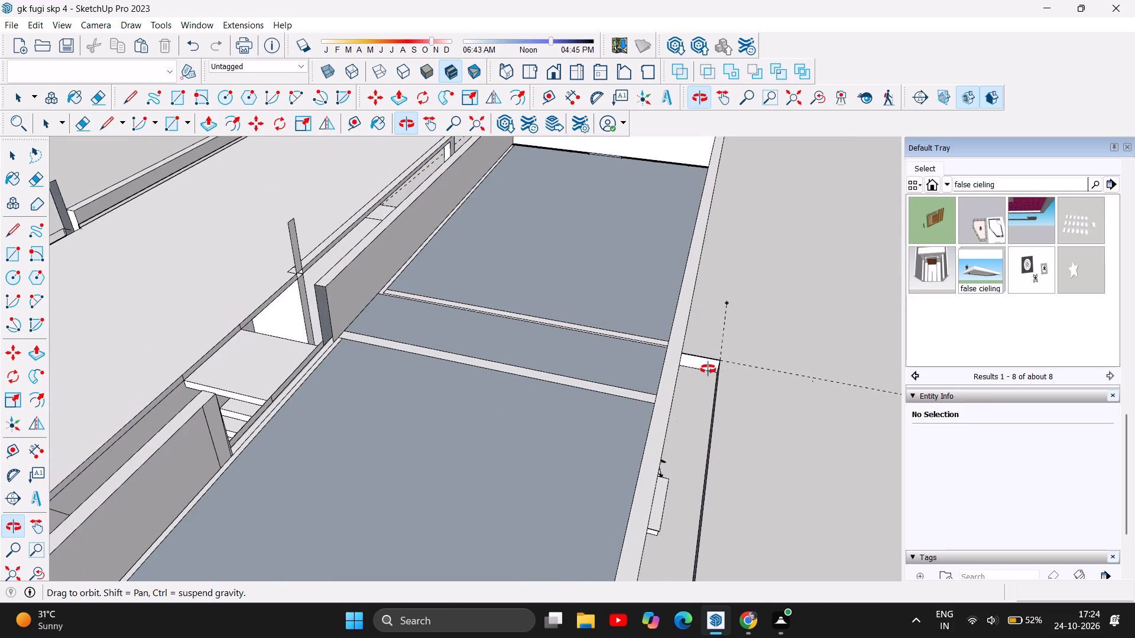
drag(708, 369, 375, 301)
drag(594, 379, 286, 301)
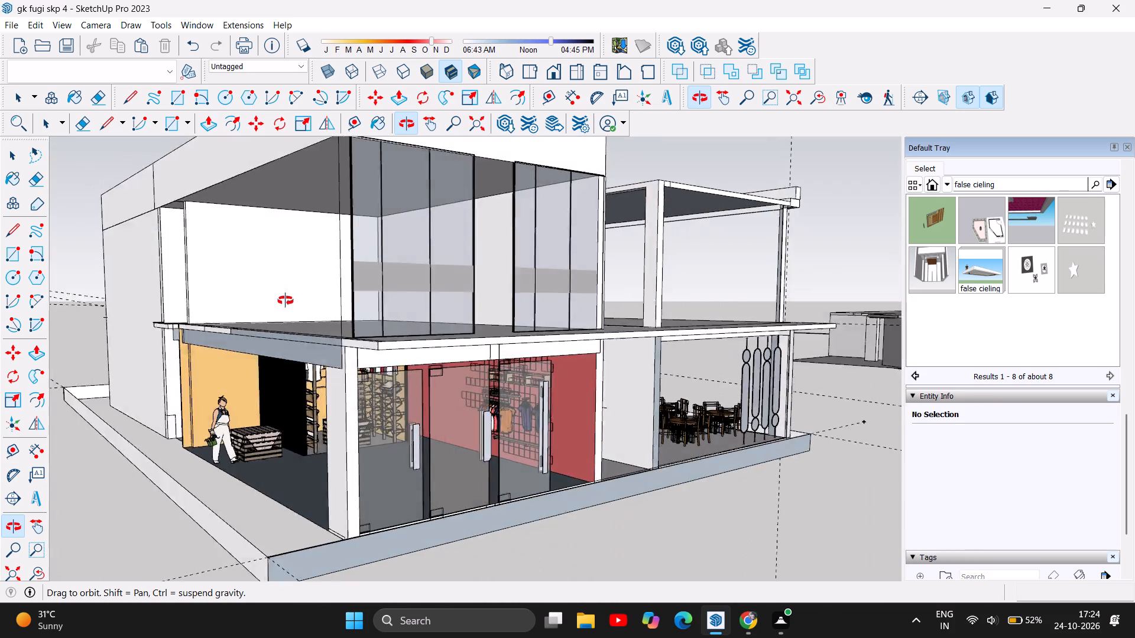
drag(286, 301, 269, 305)
scroll(291, 302, down, 5)
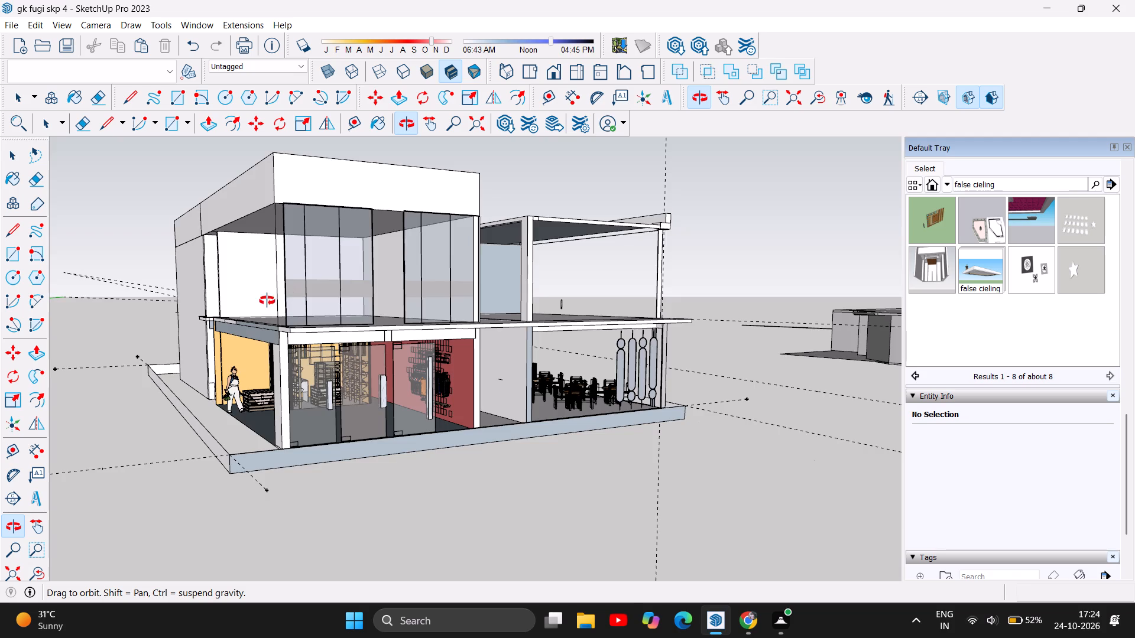
drag(267, 301, 288, 324)
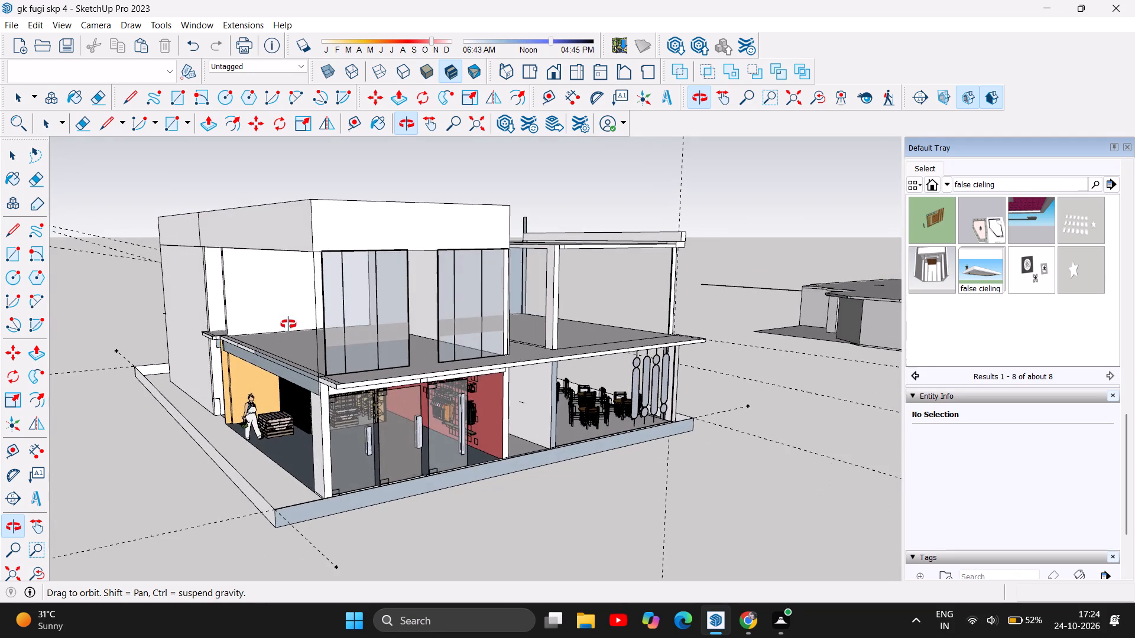
drag(288, 324, 445, 341)
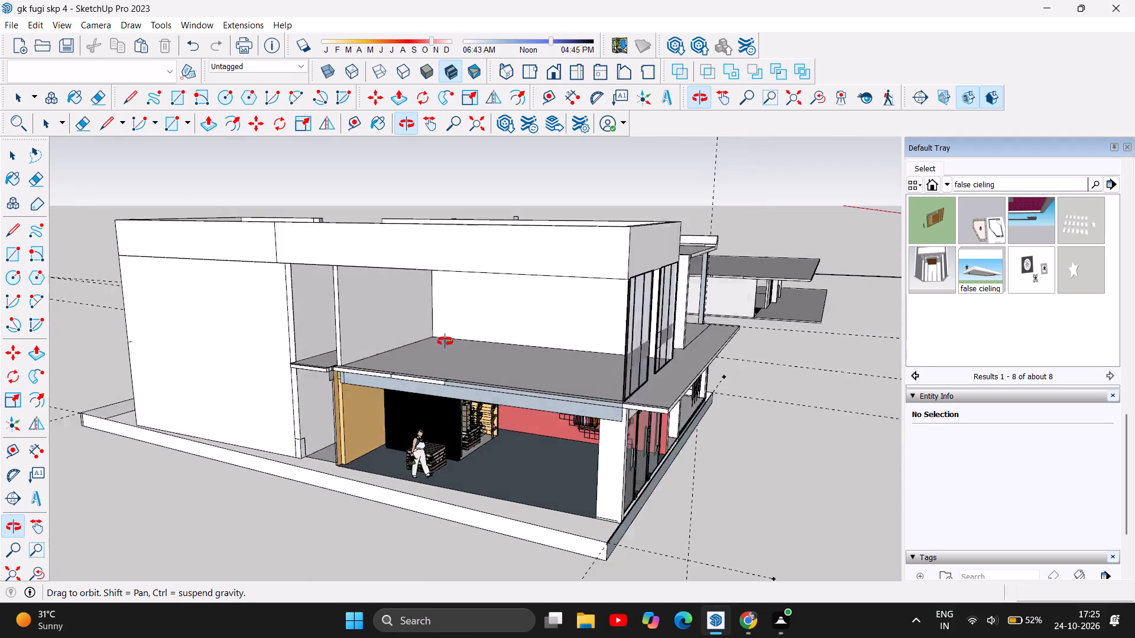
drag(445, 341, 566, 346)
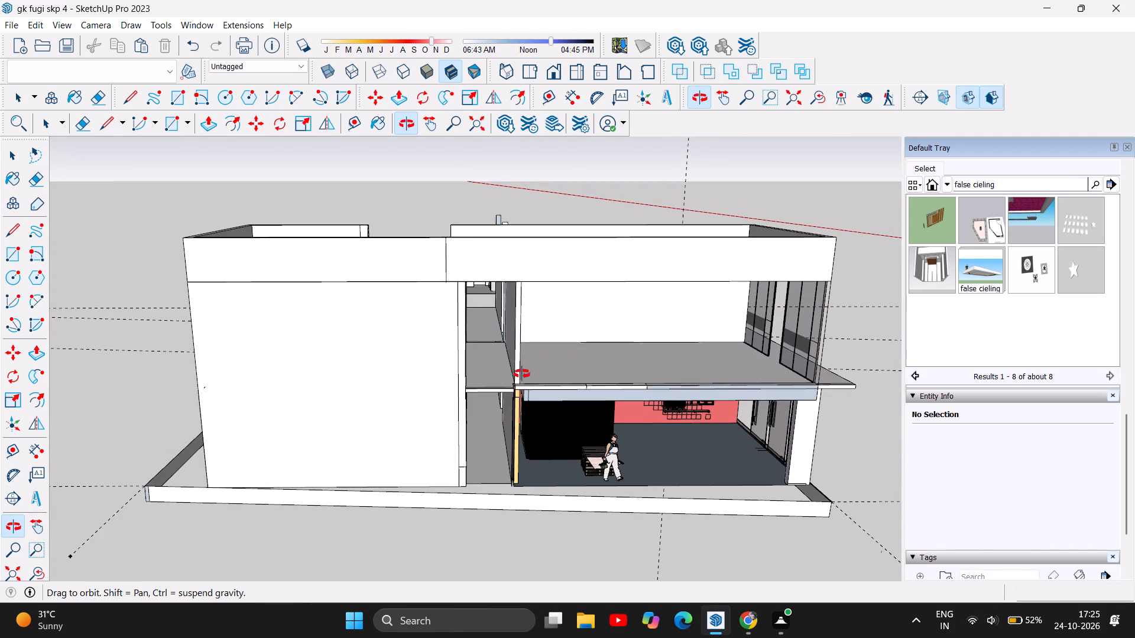
Examine up close the junction where the corridor slab meets the shop's slab edge, beam and side wall.
scroll(494, 411, up, 6)
scroll(604, 310, up, 2)
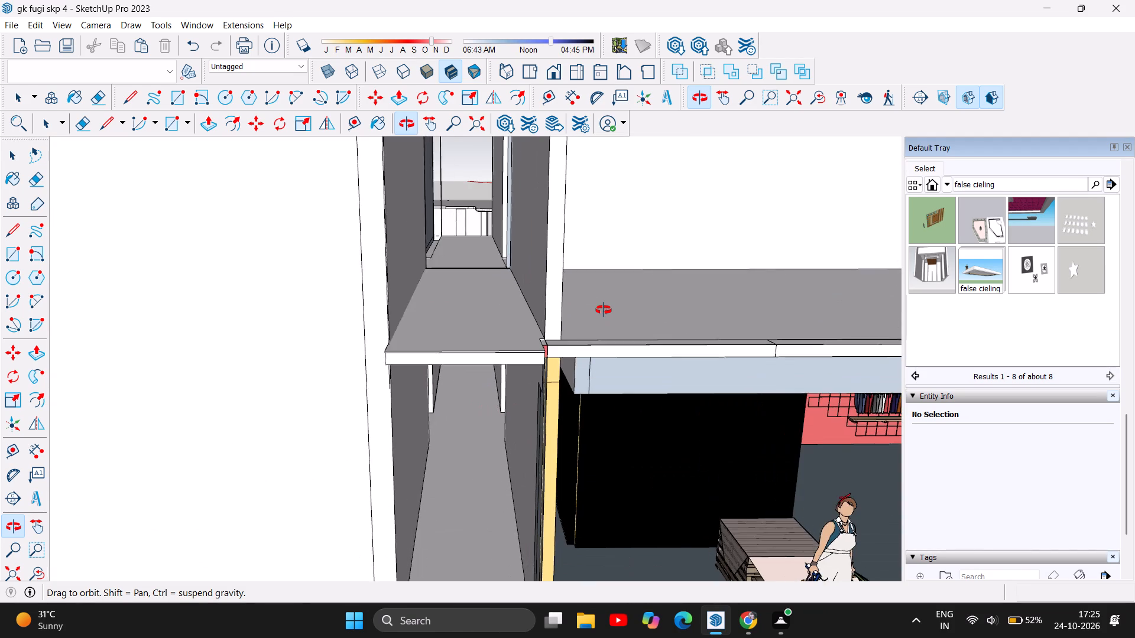
scroll(604, 310, up, 2)
drag(474, 416, 466, 418)
scroll(481, 398, up, 7)
scroll(481, 397, down, 1)
scroll(481, 397, up, 6)
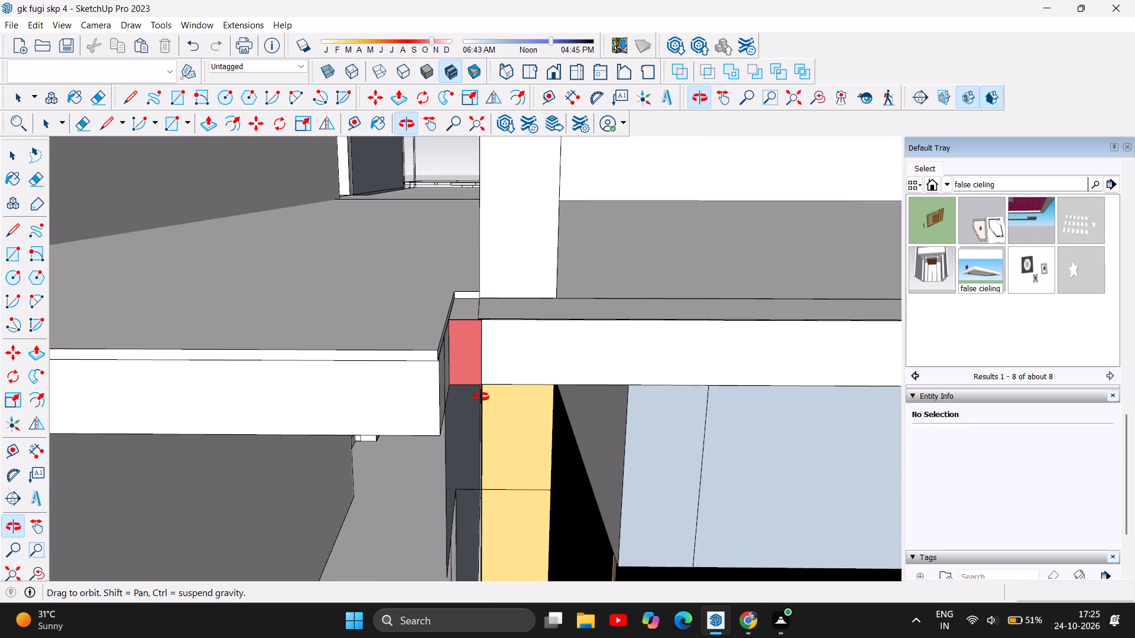
drag(481, 397, 378, 317)
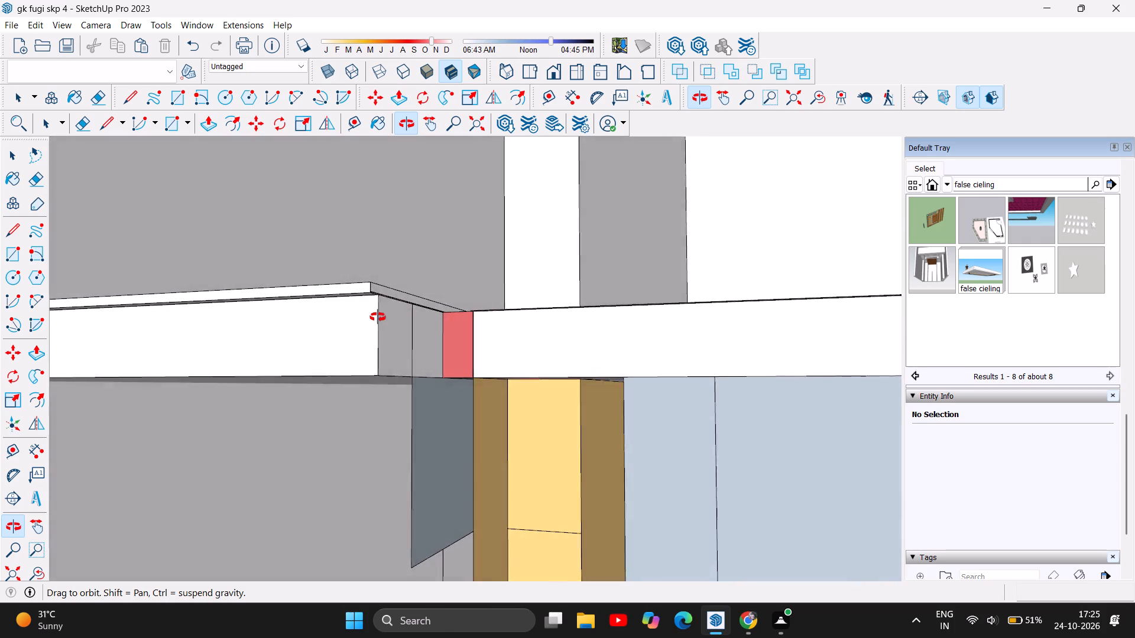
drag(378, 317, 181, 392)
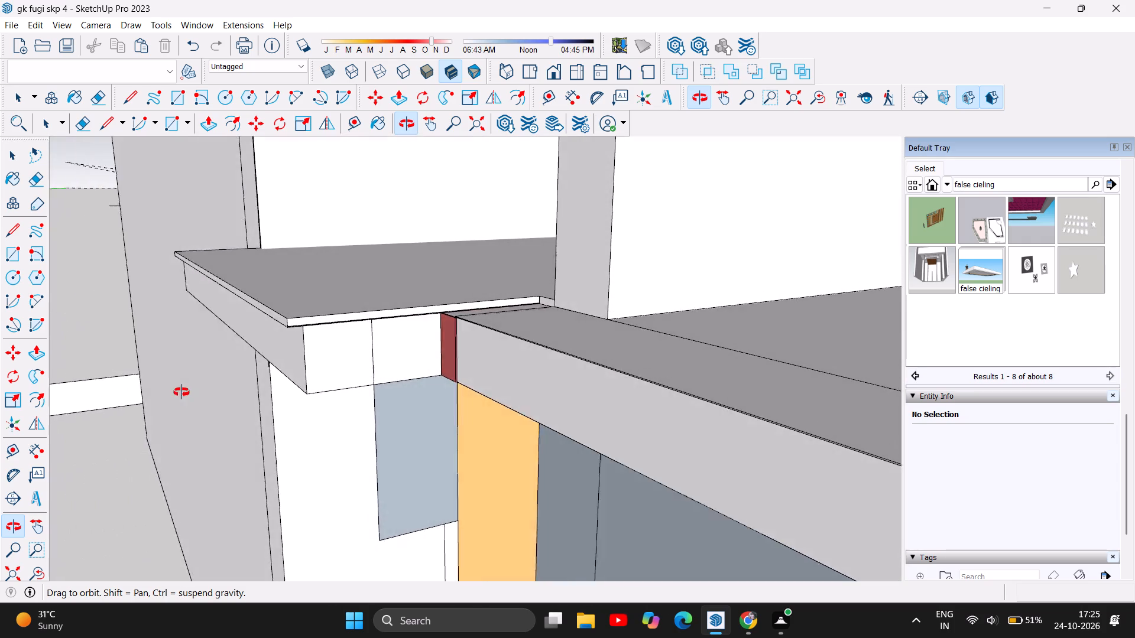
drag(181, 392, 44, 376)
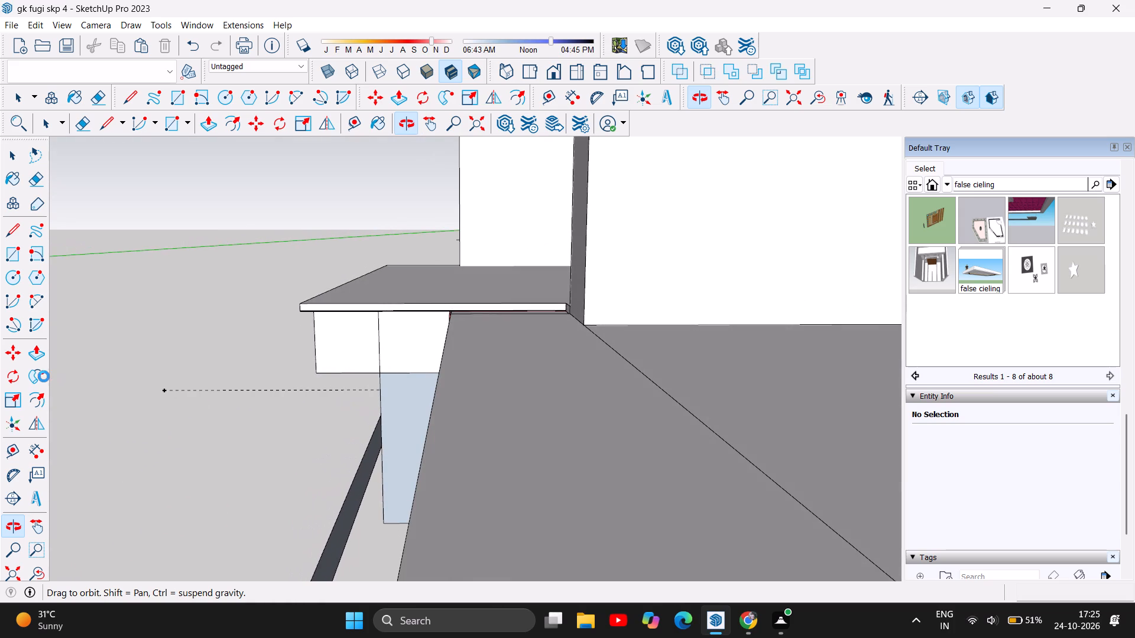
drag(44, 376, 43, 376)
scroll(242, 337, down, 2)
drag(462, 346, 461, 363)
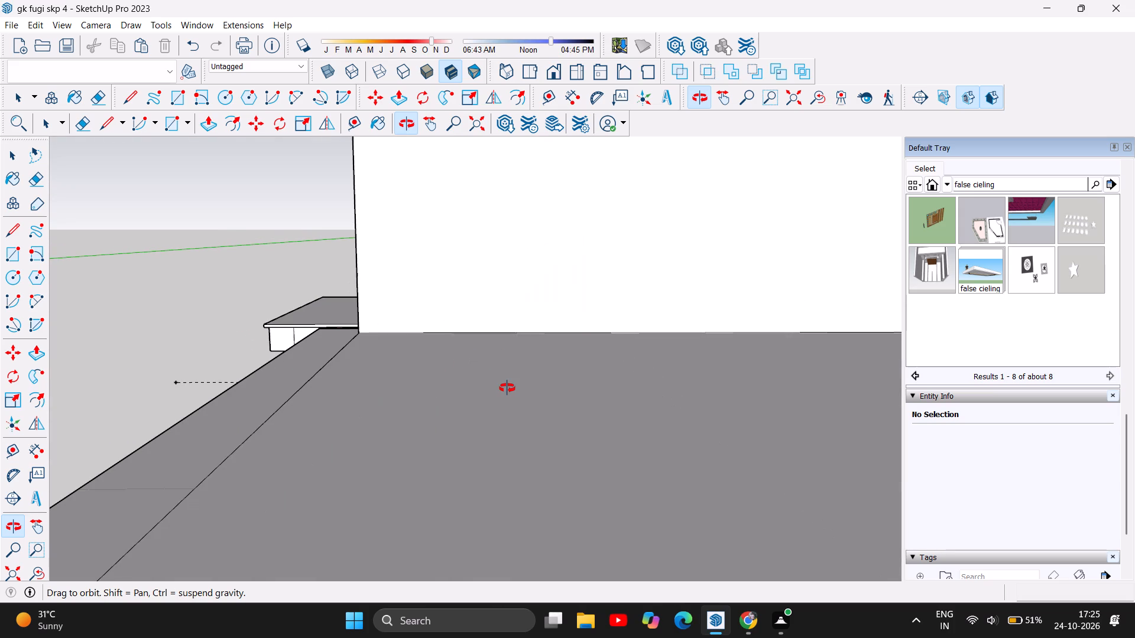
drag(443, 389, 494, 385)
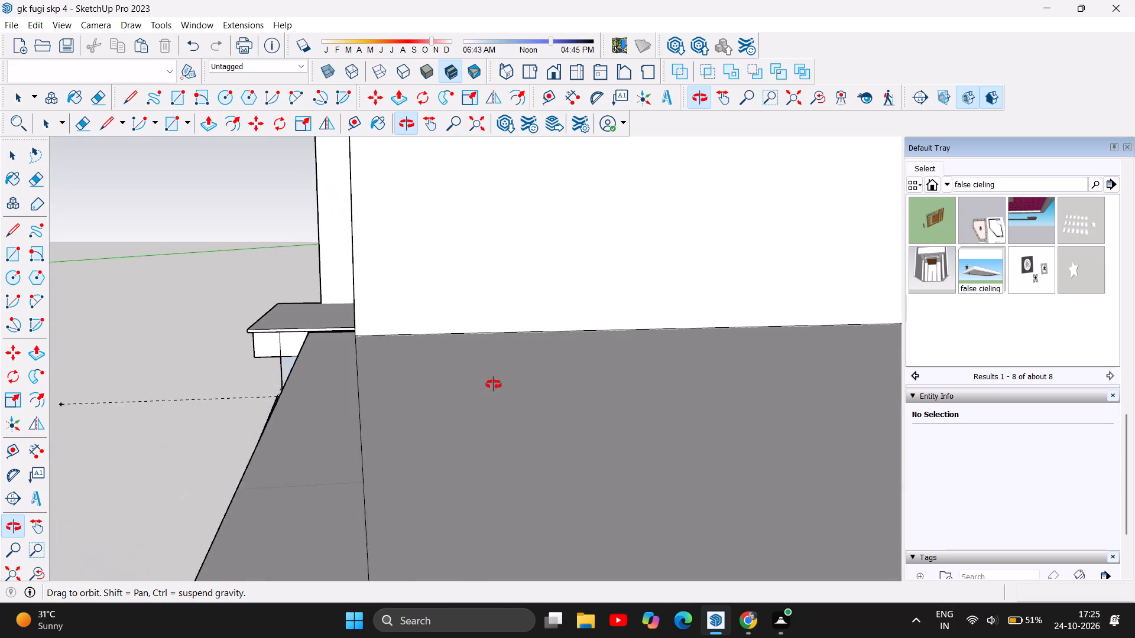
drag(494, 385, 708, 383)
scroll(470, 477, down, 2)
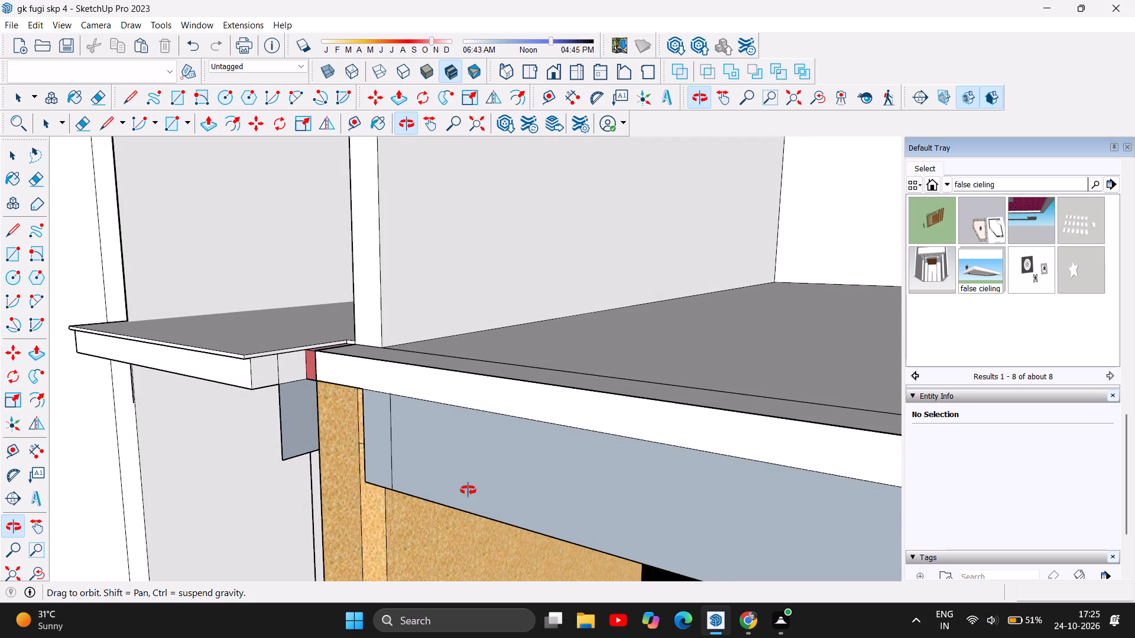
Review the whole building's massing from the shop side, including the open side, corner column and glazed facade.
scroll(468, 490, down, 4)
scroll(308, 419, down, 12)
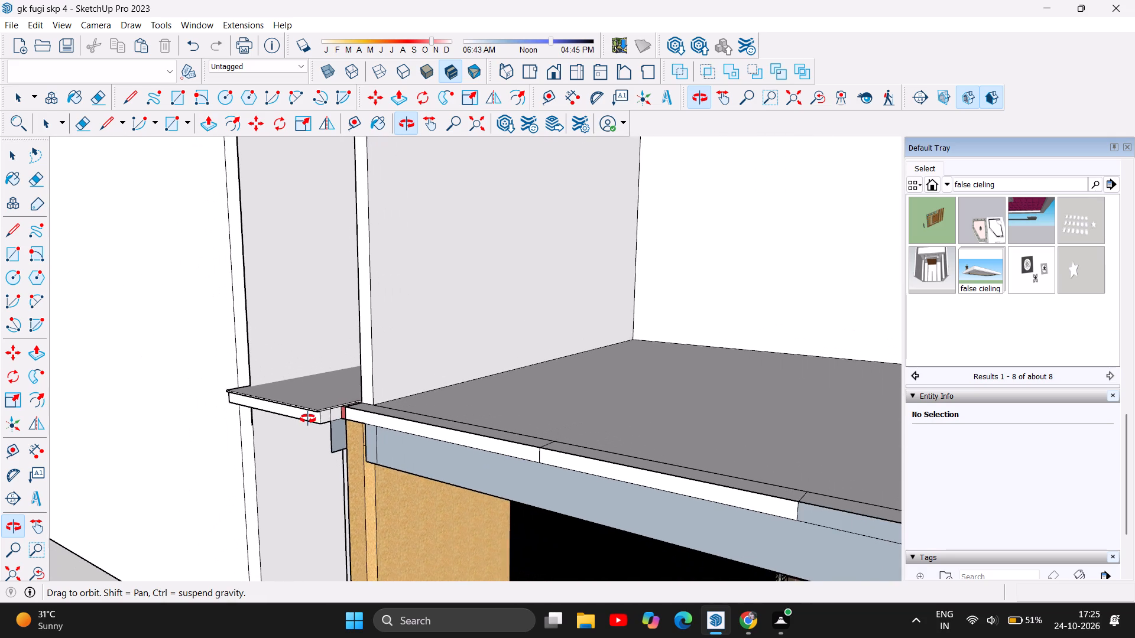
scroll(308, 419, down, 14)
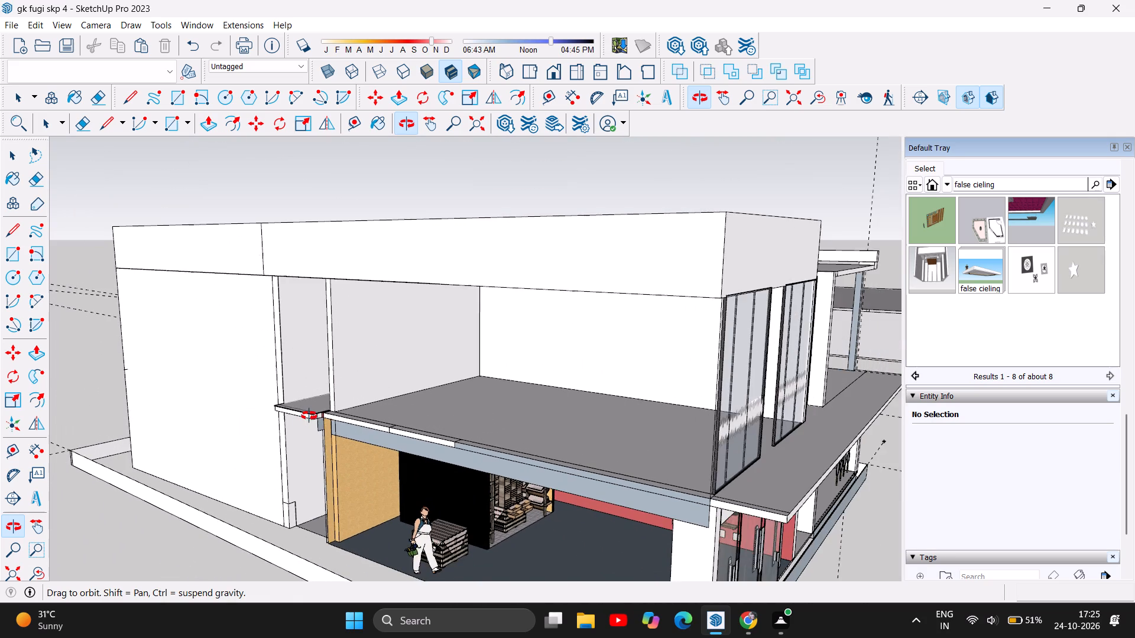
scroll(309, 416, down, 1)
scroll(372, 362, down, 3)
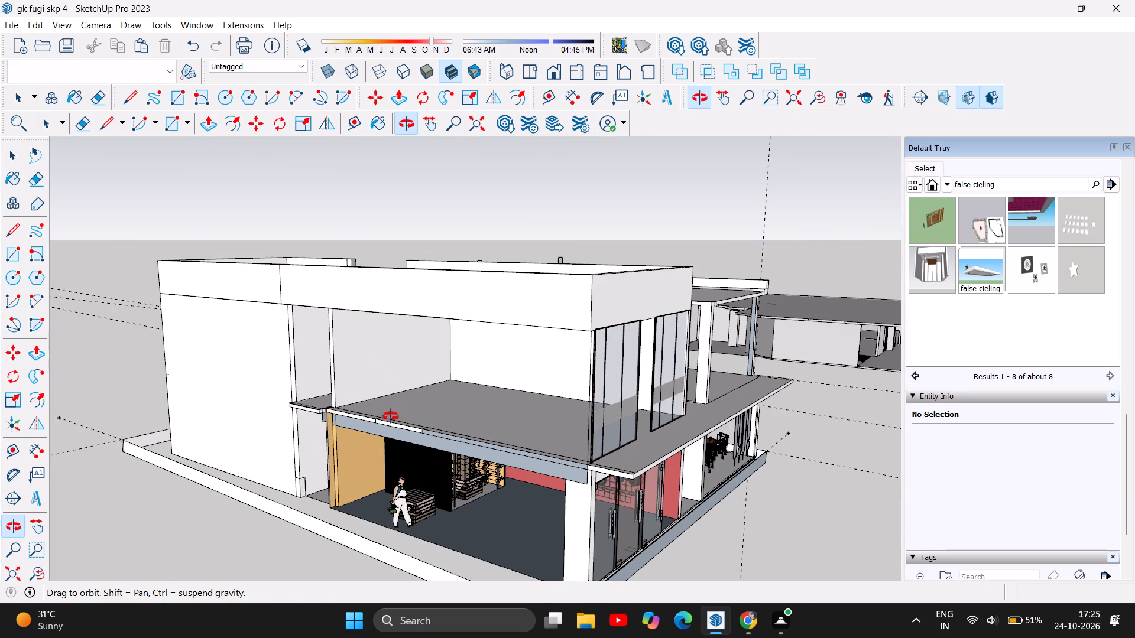
drag(341, 486, 398, 476)
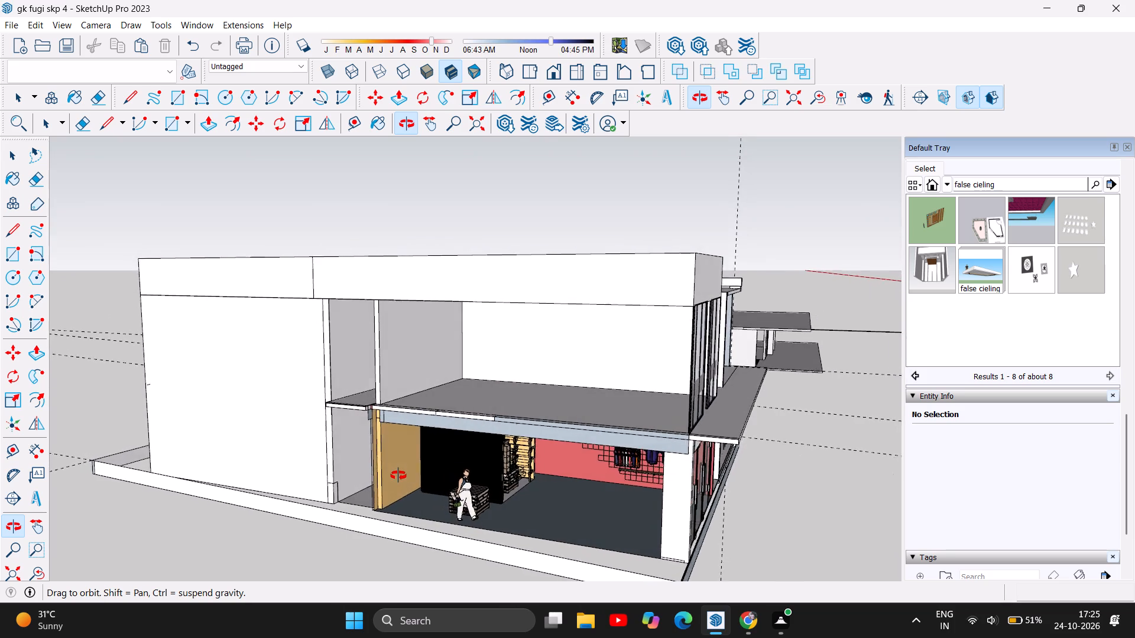
drag(398, 476, 316, 486)
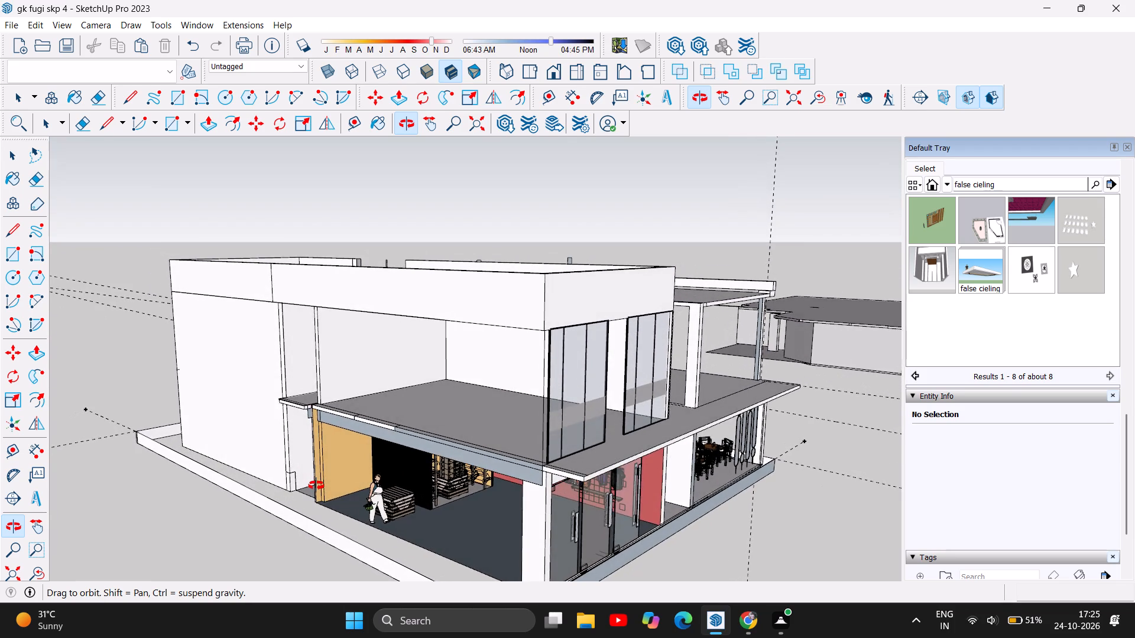
drag(316, 486, 333, 439)
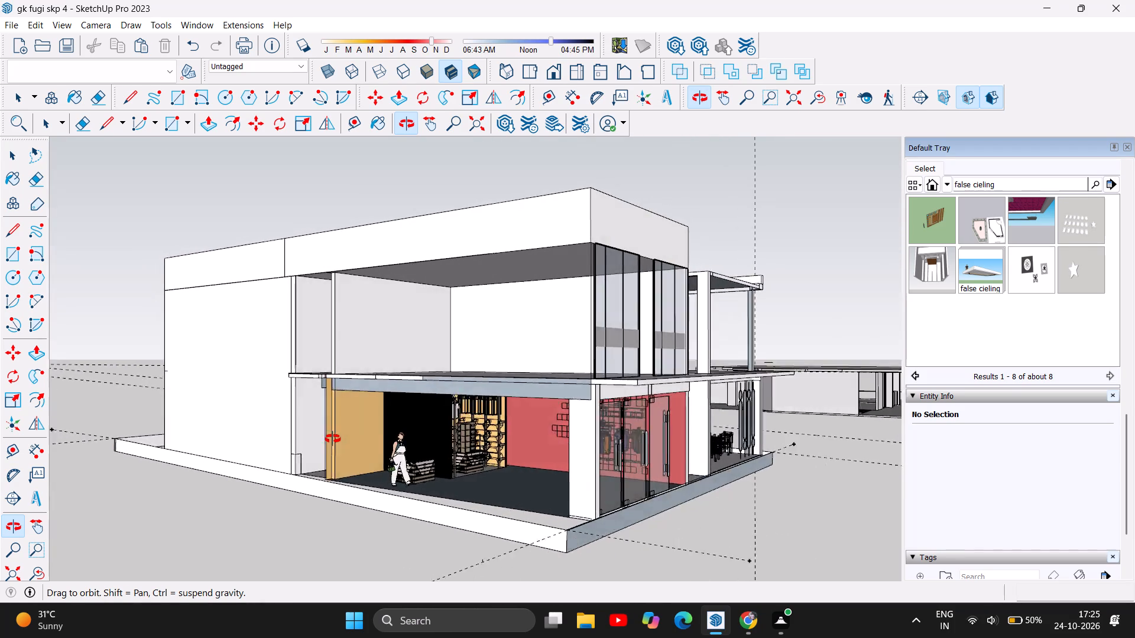
Examine up close the beam and slab edge above the shop's open side, from outside, below and above.
drag(333, 439, 252, 438)
scroll(337, 374, up, 4)
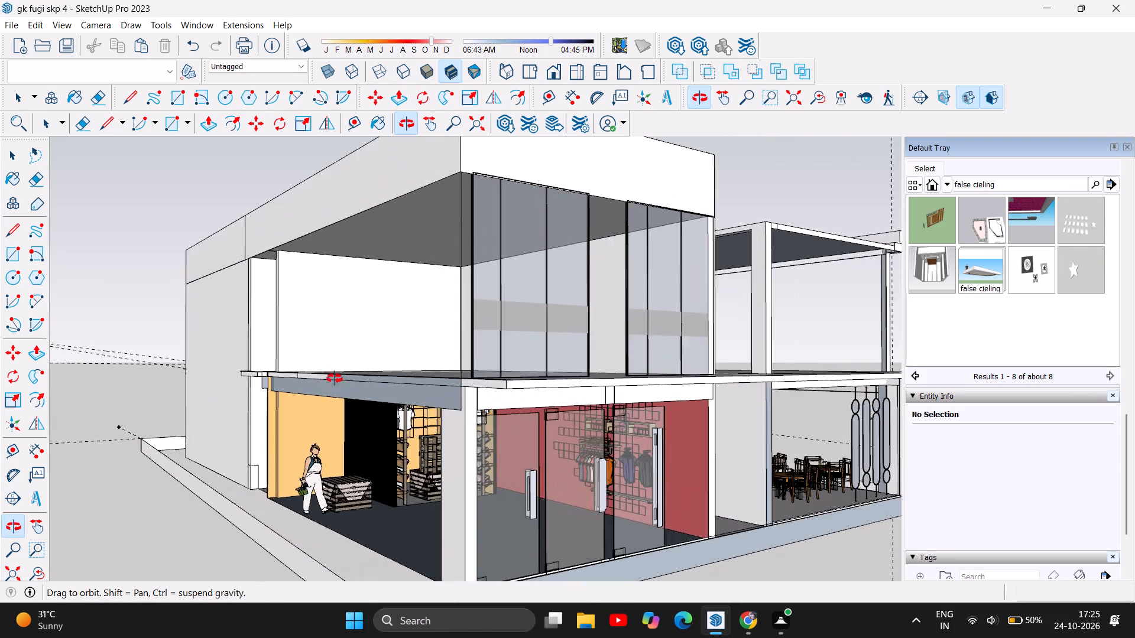
scroll(395, 427, up, 5)
scroll(573, 369, up, 2)
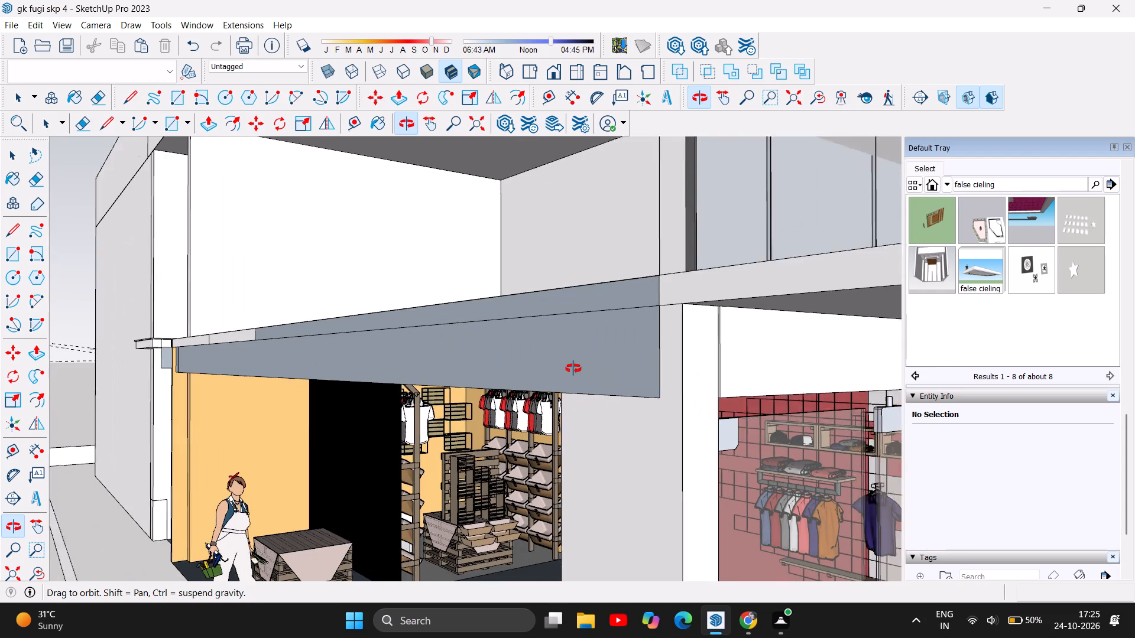
scroll(573, 369, up, 5)
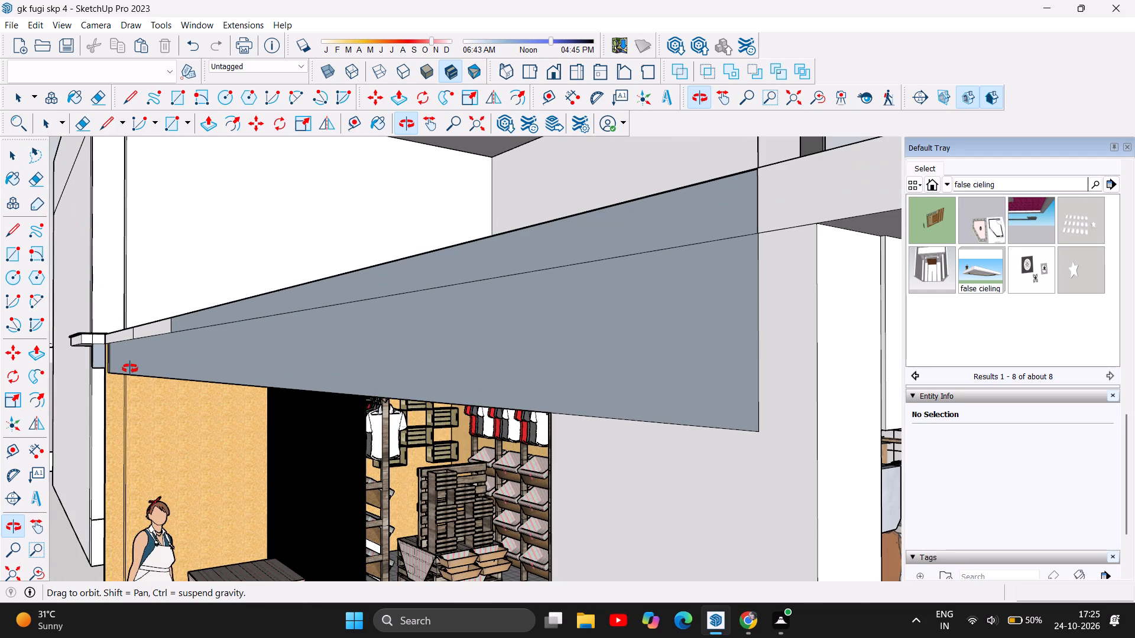
scroll(130, 369, up, 7)
scroll(287, 342, up, 1)
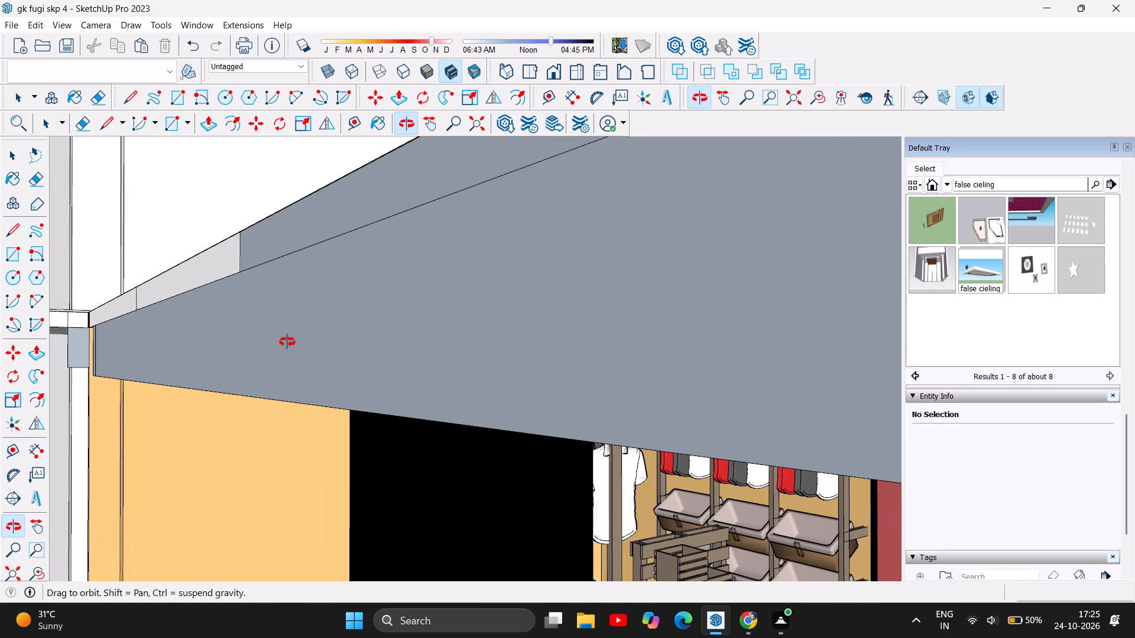
scroll(287, 342, up, 4)
scroll(287, 342, down, 4)
drag(321, 420, 314, 386)
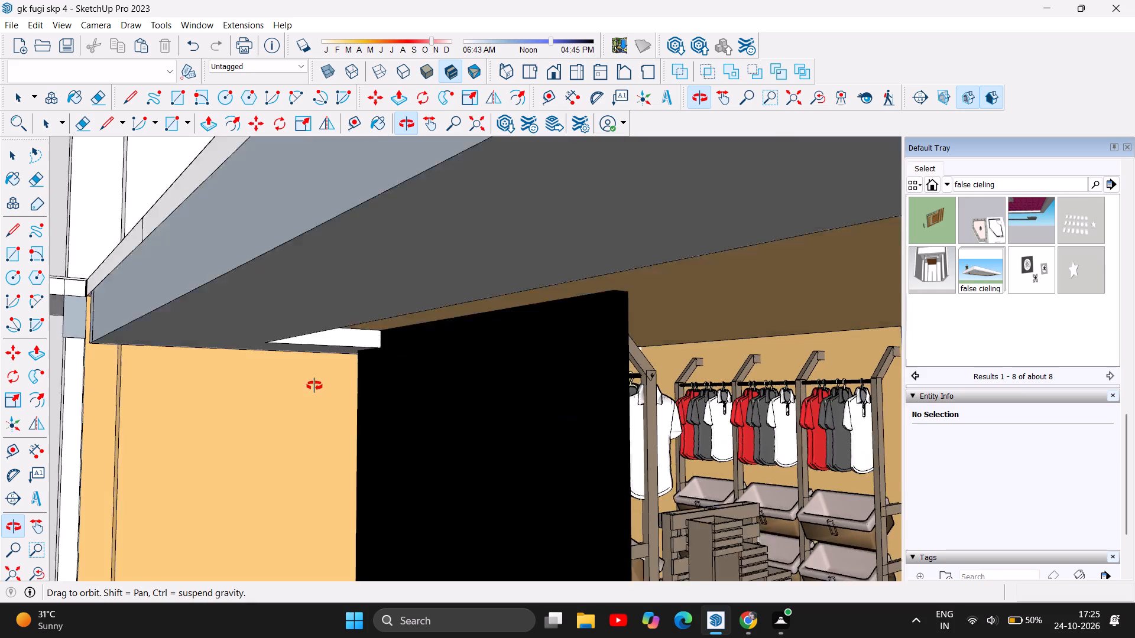
drag(314, 386, 336, 415)
scroll(354, 350, down, 12)
drag(393, 314, 393, 342)
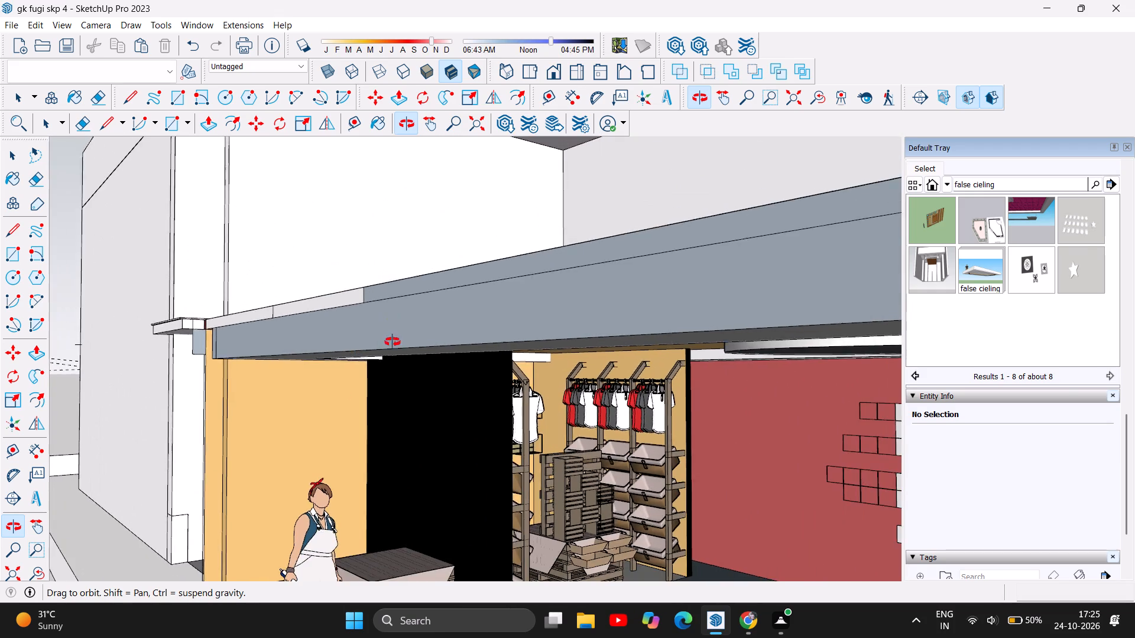
drag(393, 342, 405, 398)
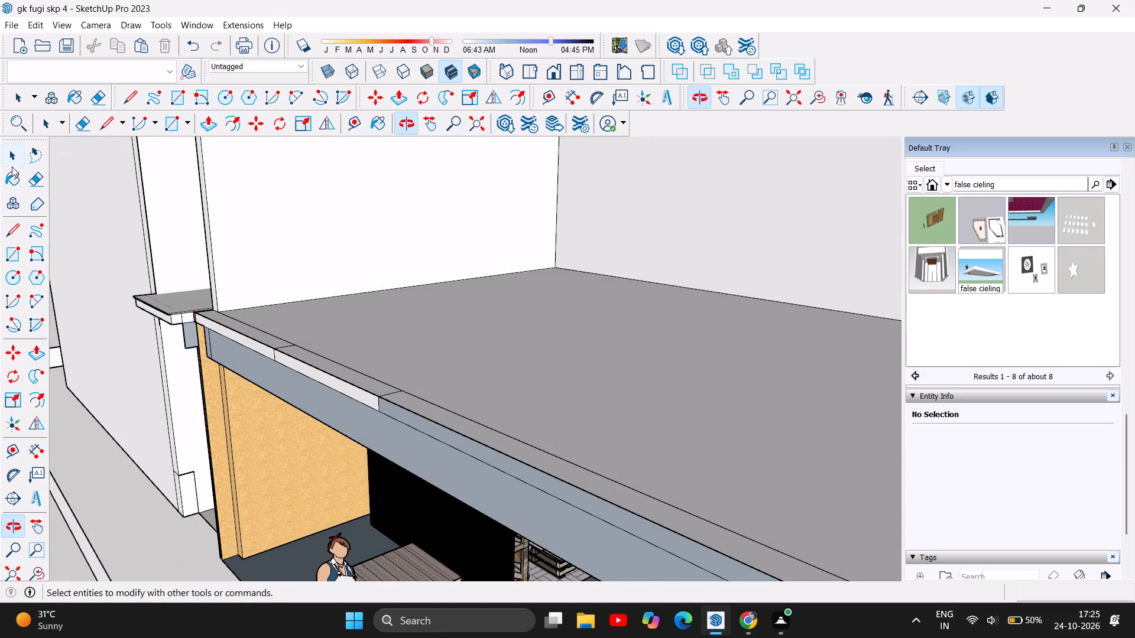
Delete the two short vertical edges dividing the slab's outer edge face above the shop's beam.
click(14, 162)
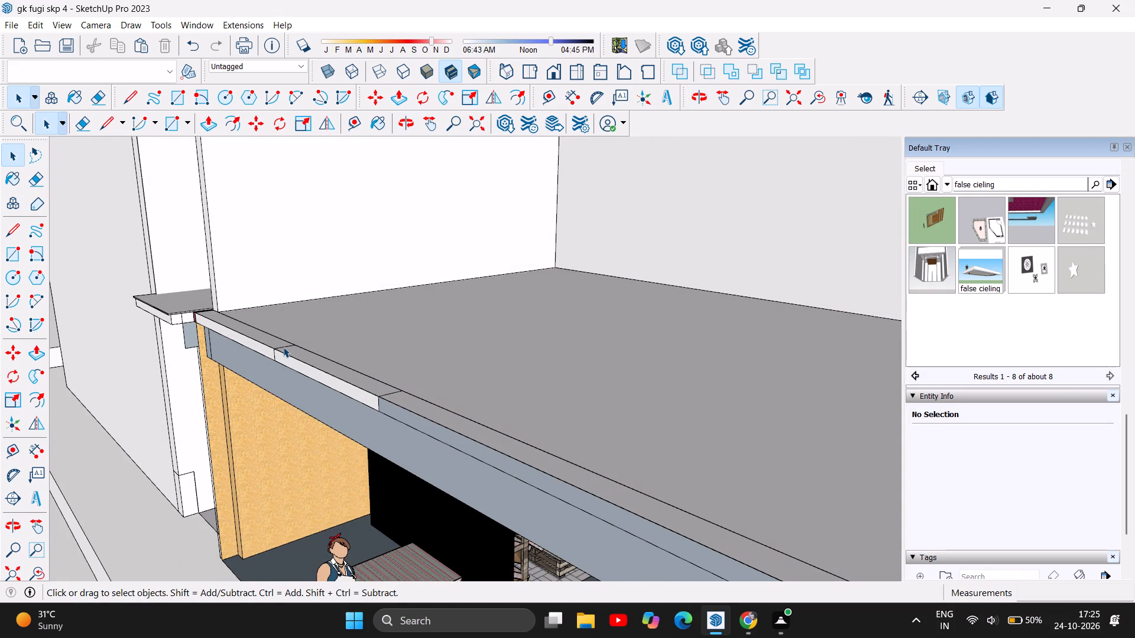
click(283, 347)
click(285, 349)
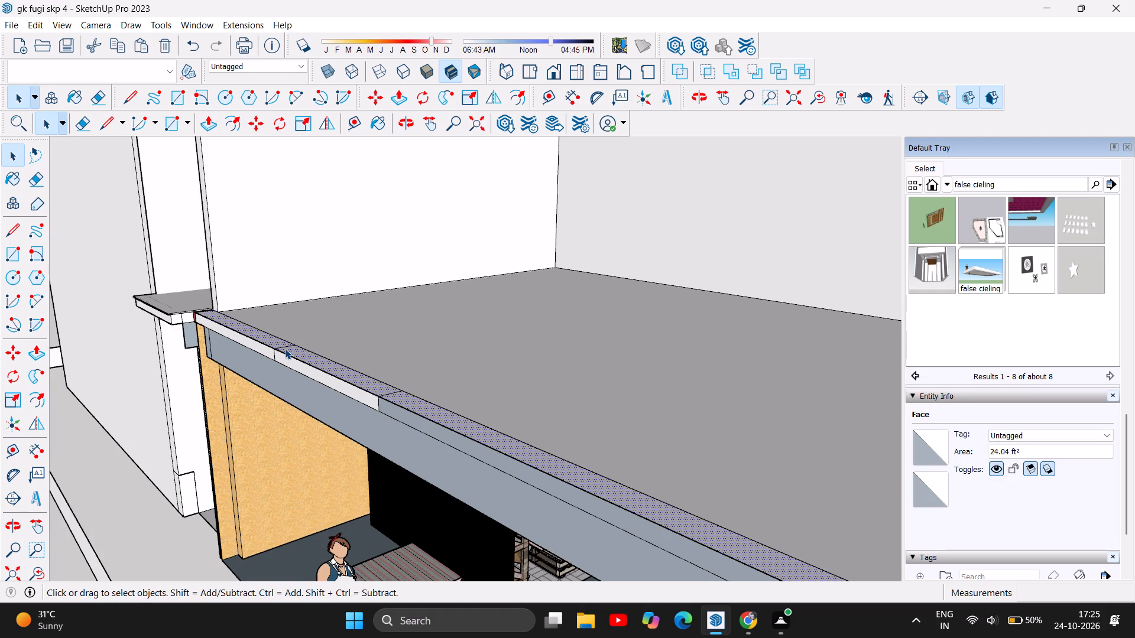
click(288, 345)
click(287, 347)
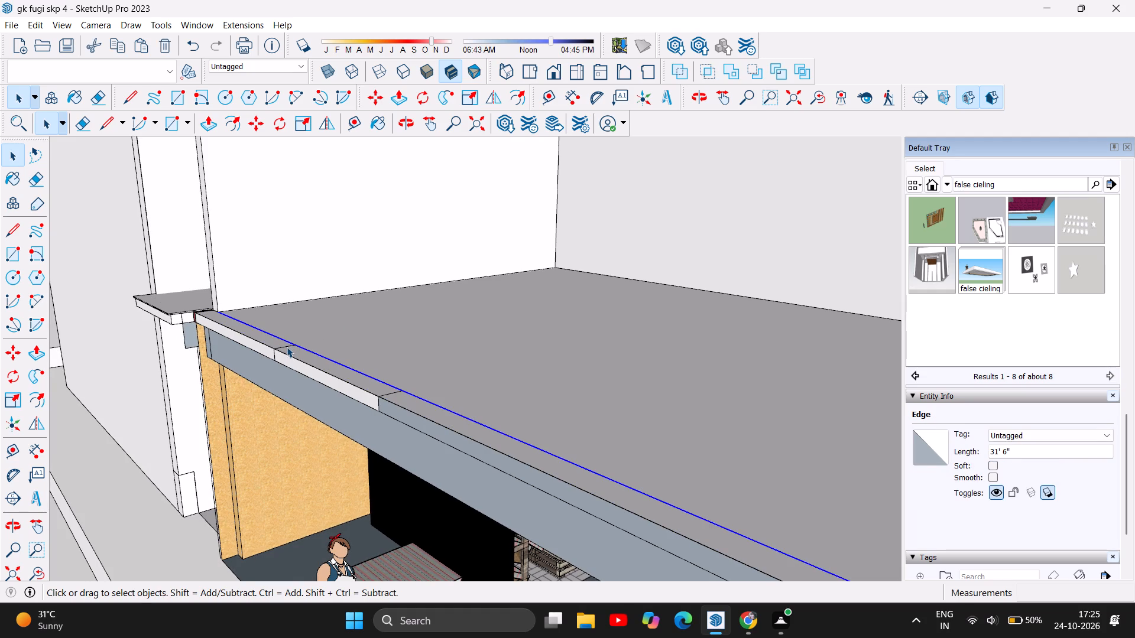
click(273, 353)
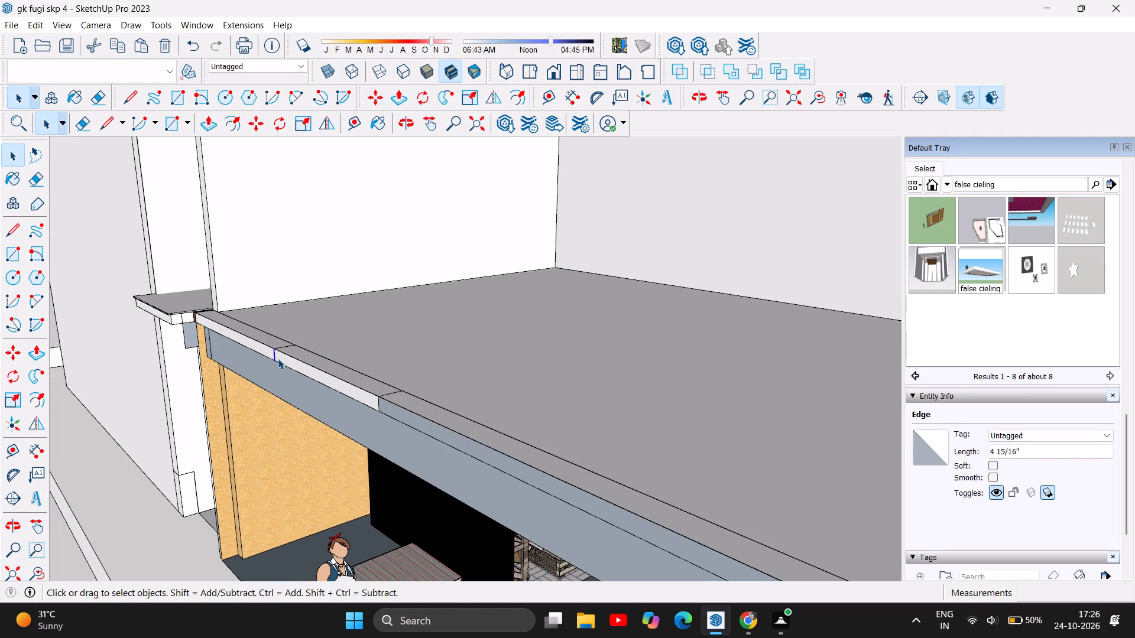
key(Delete)
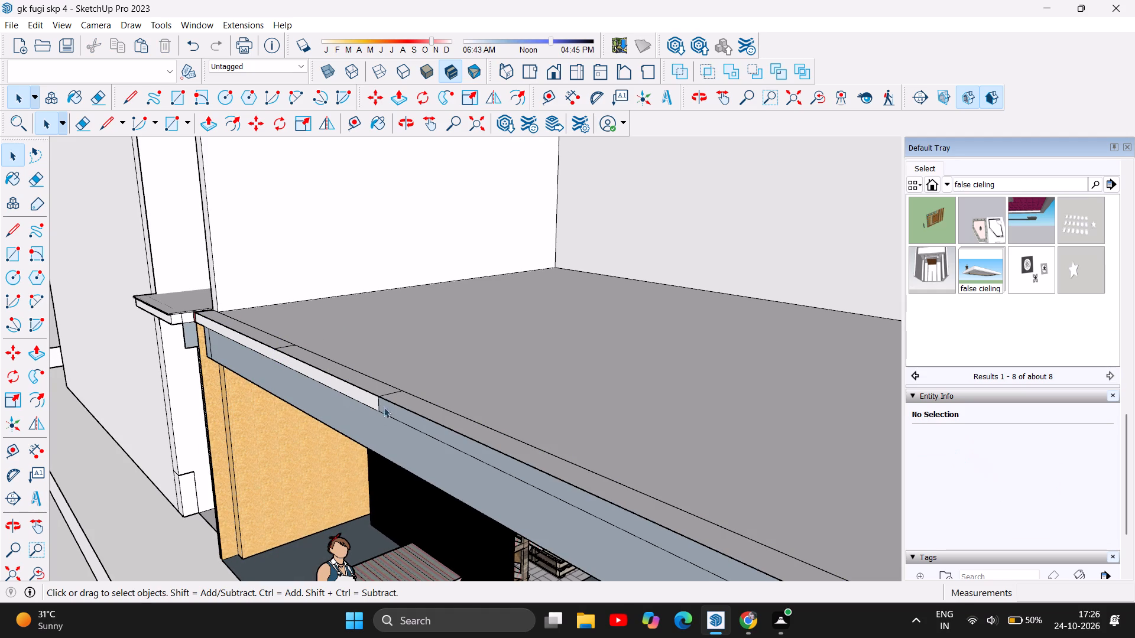
click(379, 407)
key(Delete)
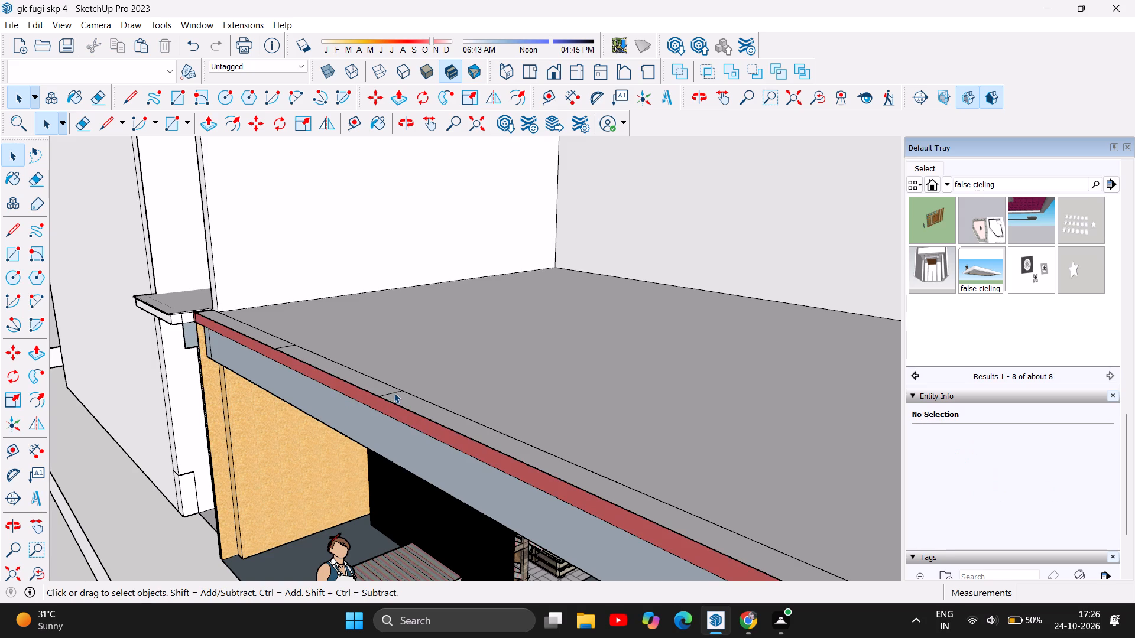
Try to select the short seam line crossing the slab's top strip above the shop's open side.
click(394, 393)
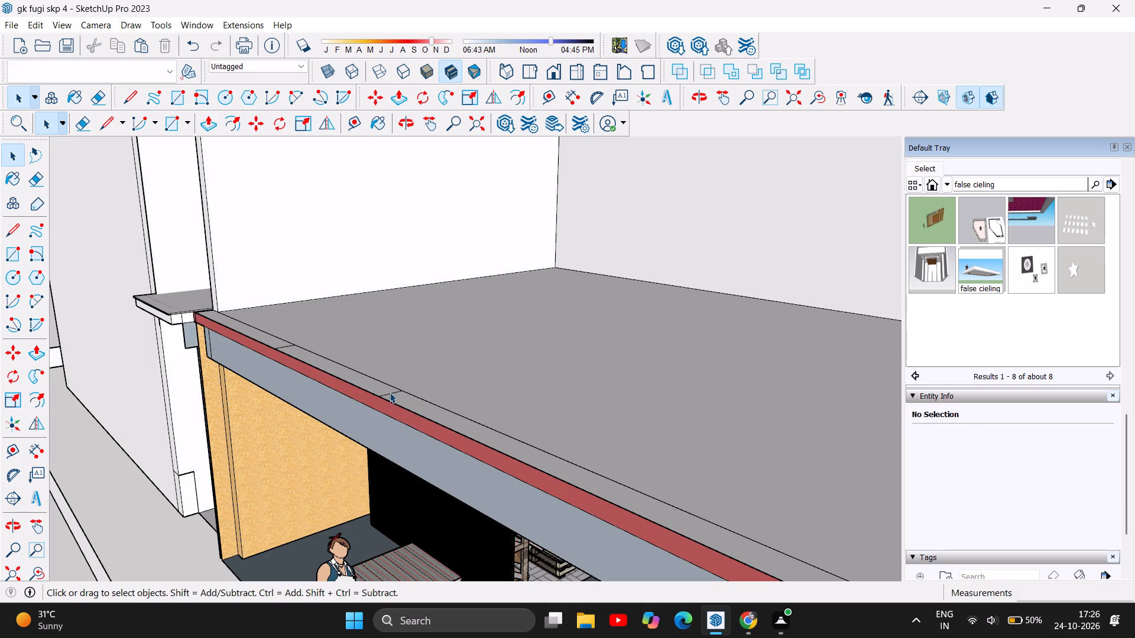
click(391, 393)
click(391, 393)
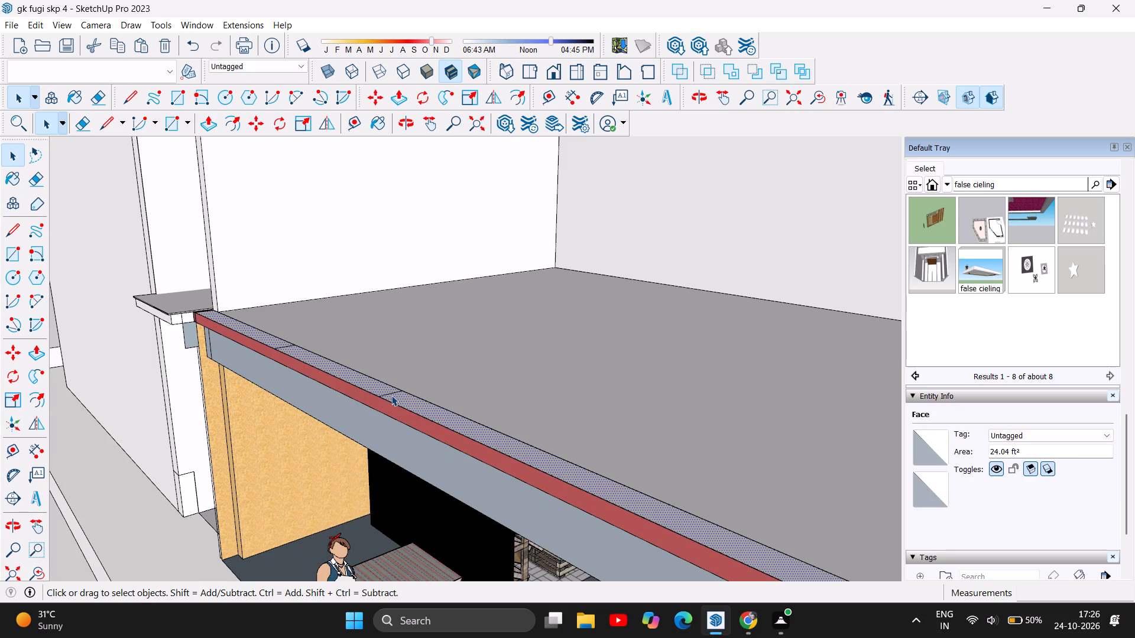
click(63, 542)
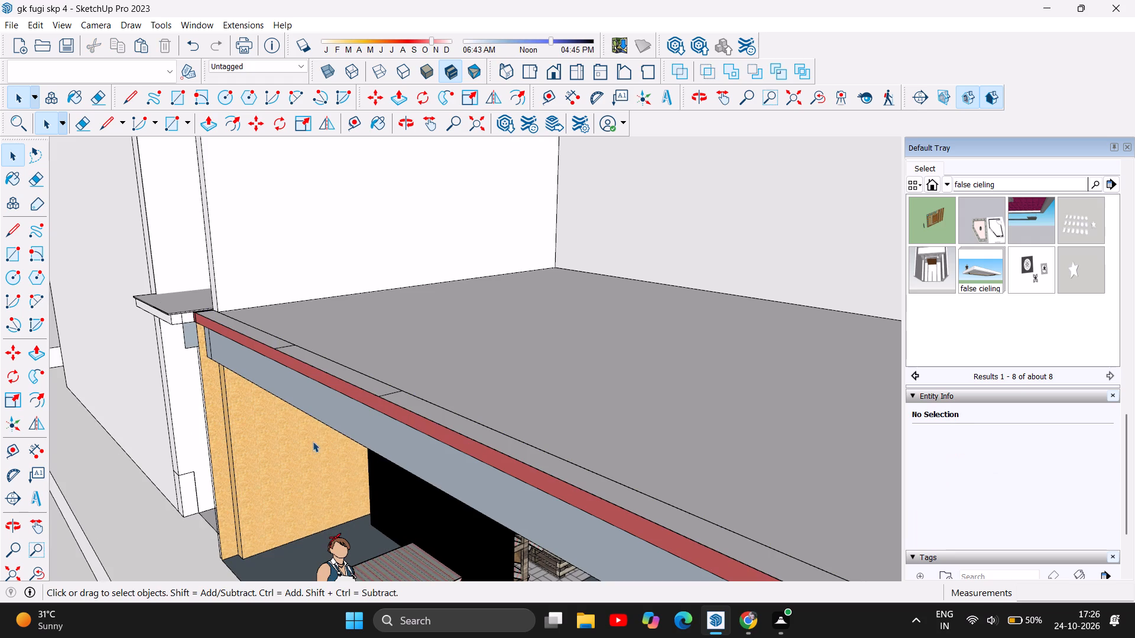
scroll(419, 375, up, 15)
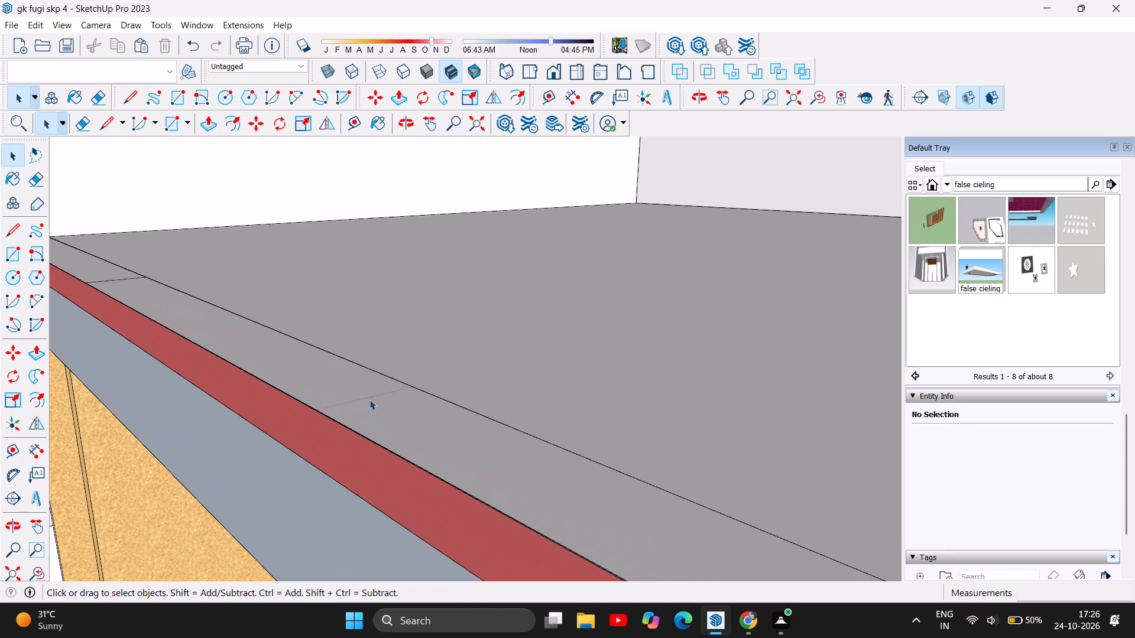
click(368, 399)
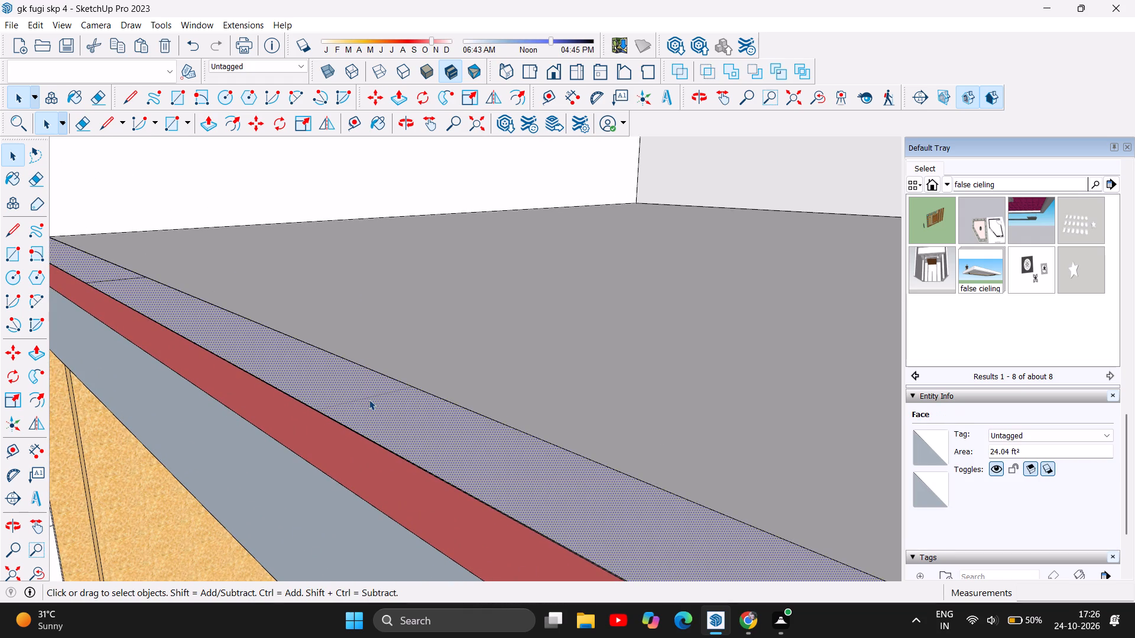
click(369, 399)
Look over the slab edge and beam along the full length of the shop's open side.
scroll(398, 392, down, 13)
scroll(574, 282, down, 5)
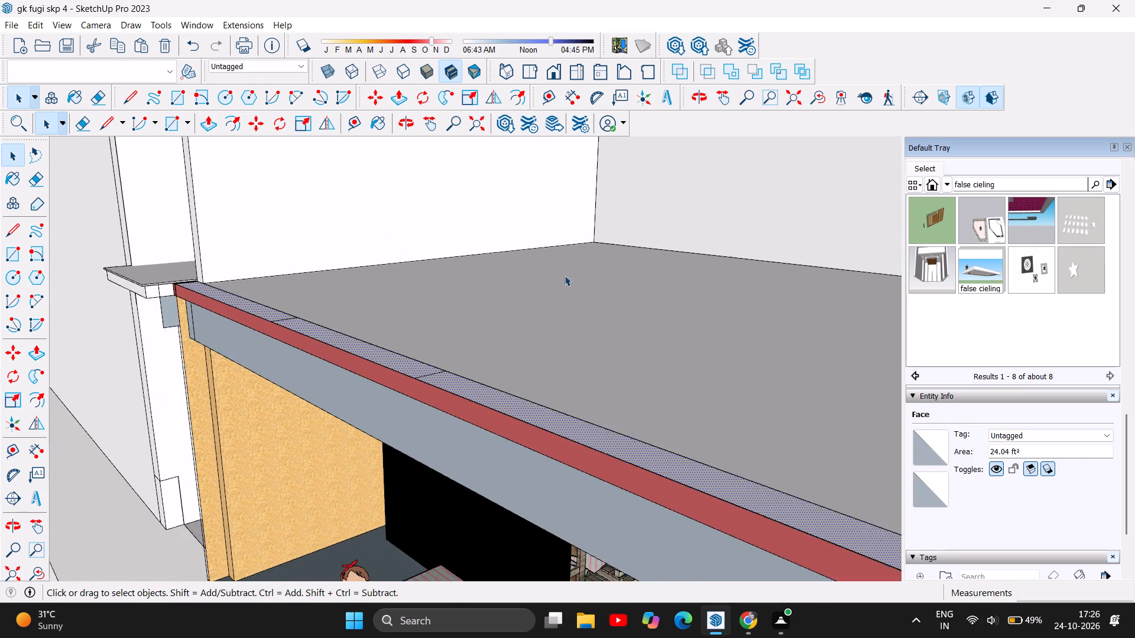
scroll(565, 275, down, 1)
scroll(380, 134, down, 9)
scroll(298, 309, down, 5)
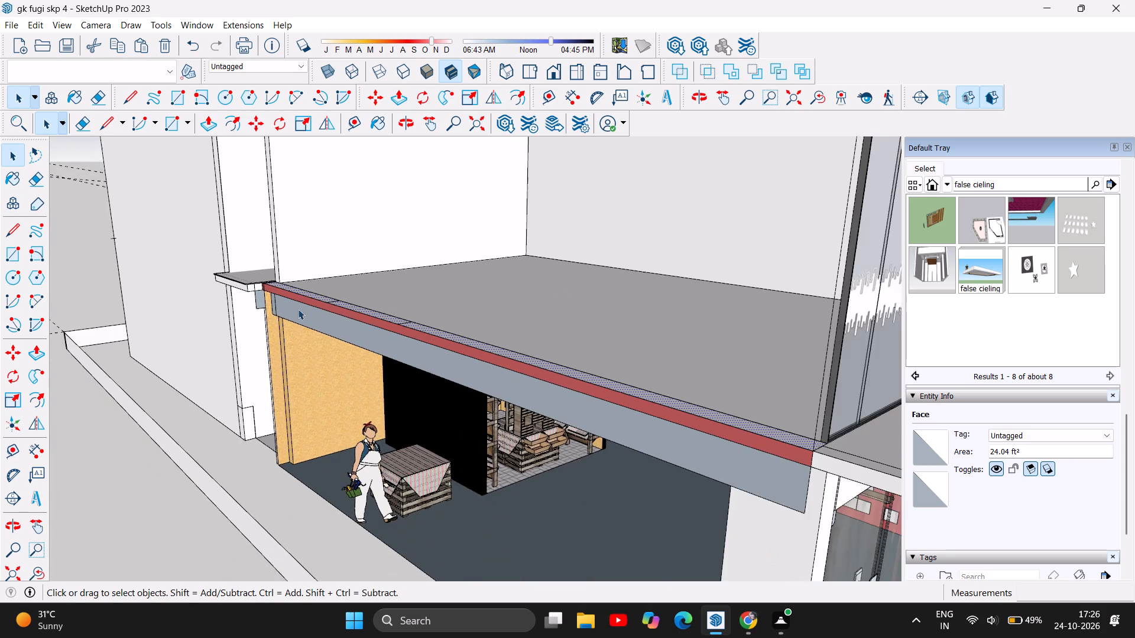
scroll(265, 284, down, 7)
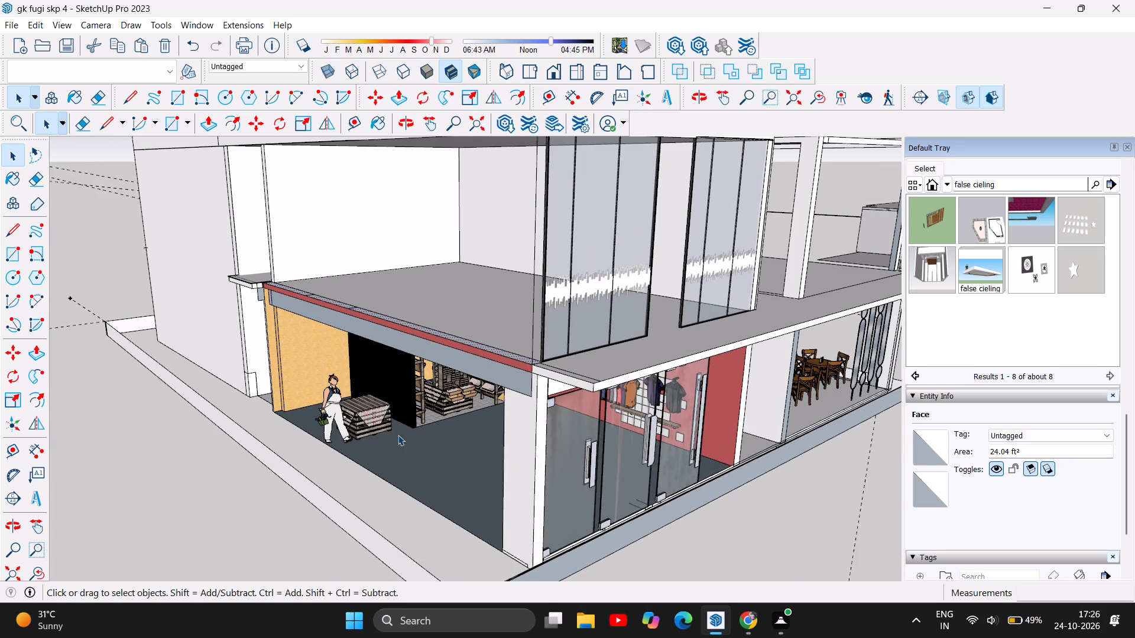
scroll(395, 441, up, 3)
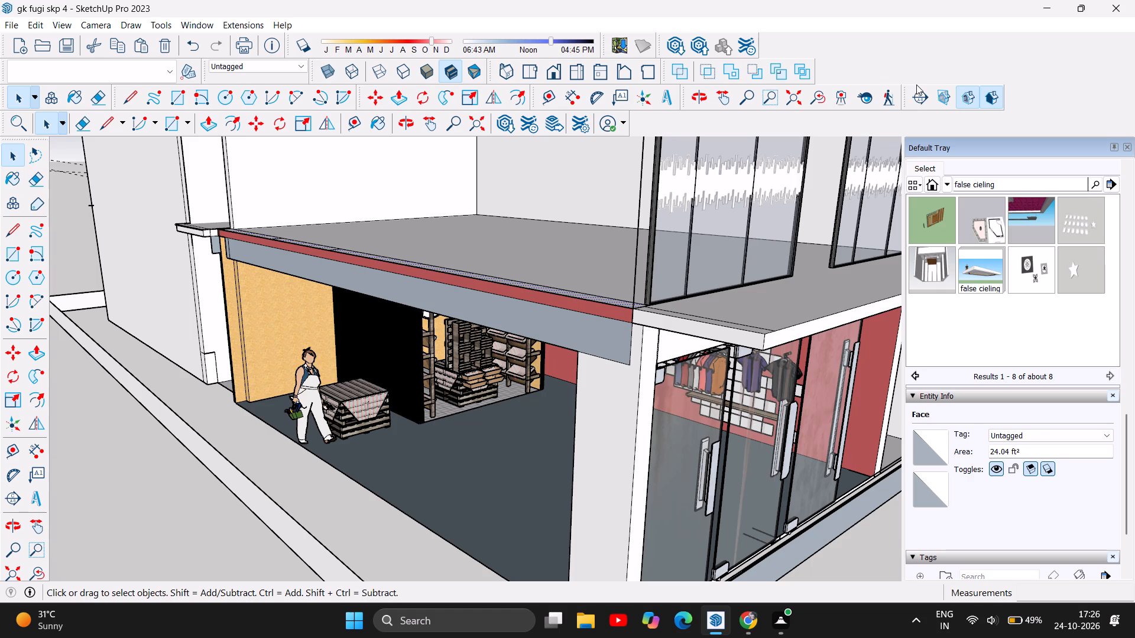
Review the building from all around, from the shop and glazed front past the cafe side to the open rear.
click(406, 128)
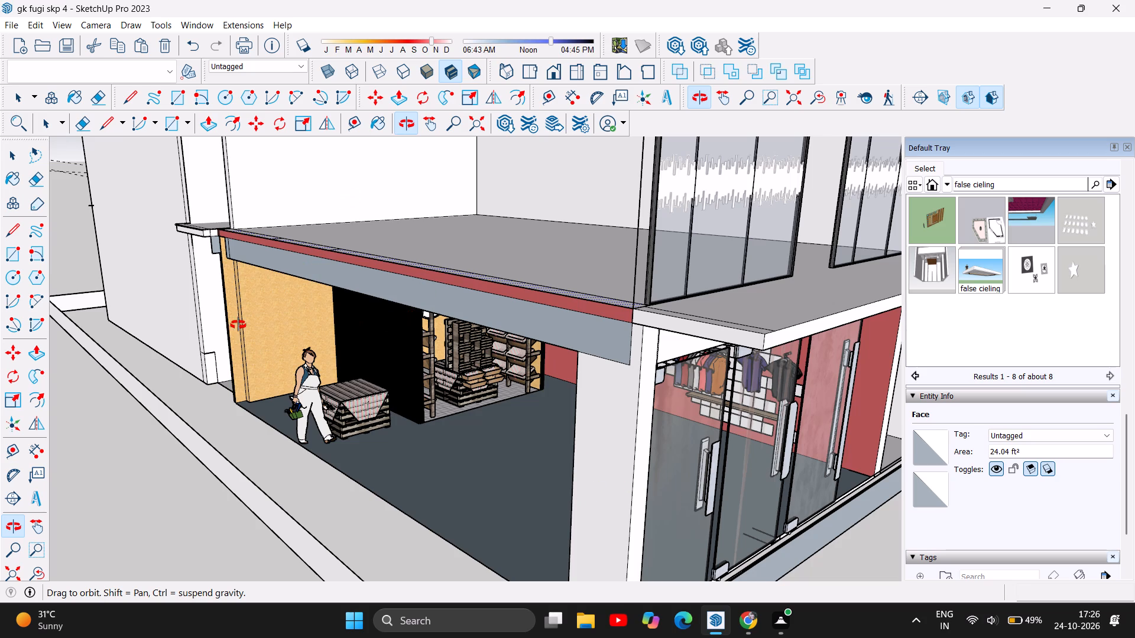
scroll(247, 359, down, 13)
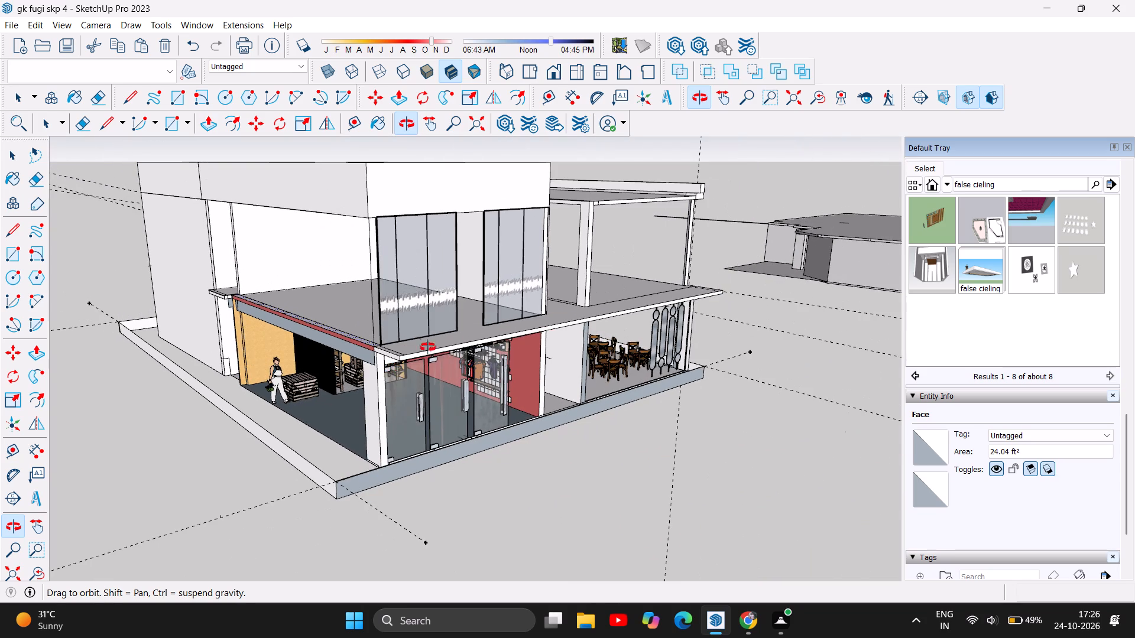
drag(468, 386, 234, 344)
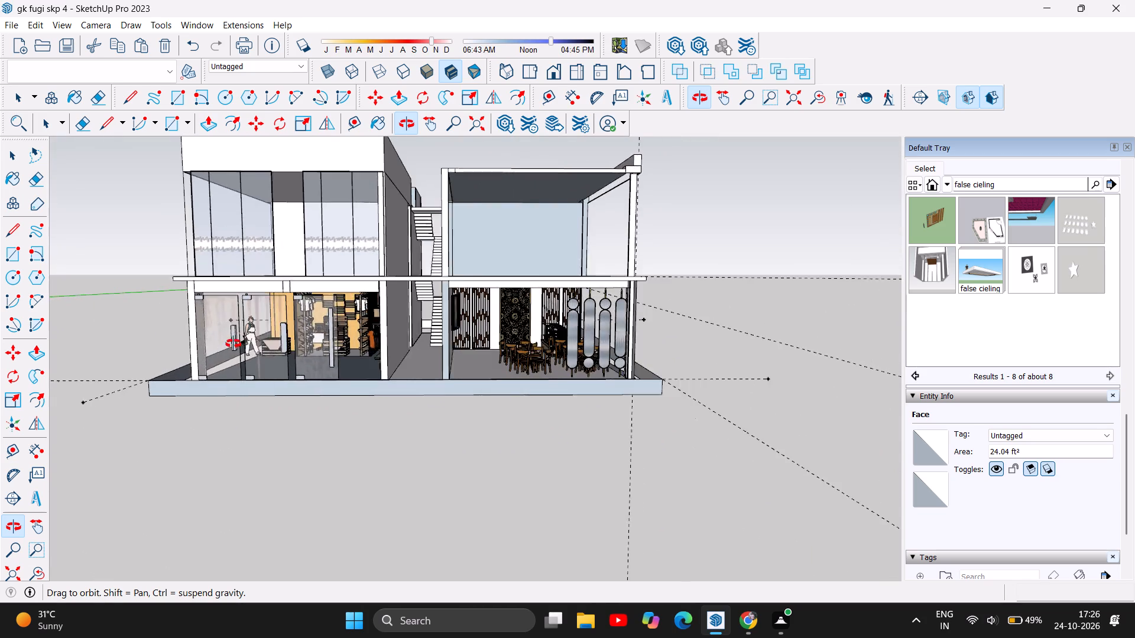
drag(234, 344, 33, 388)
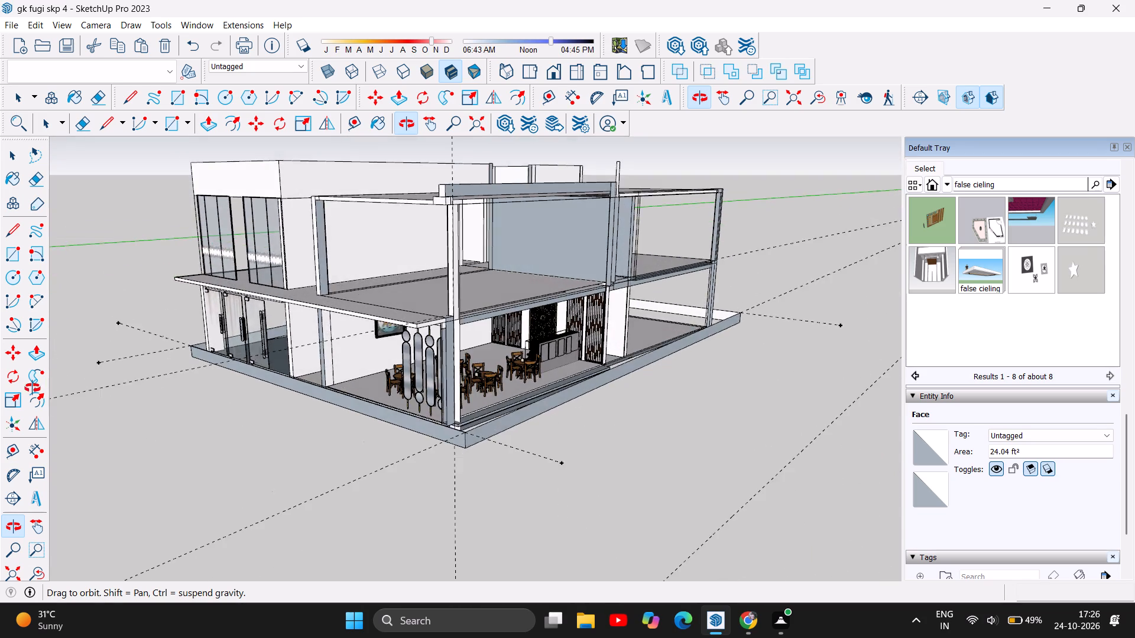
drag(33, 388, 0, 383)
drag(528, 359, 482, 367)
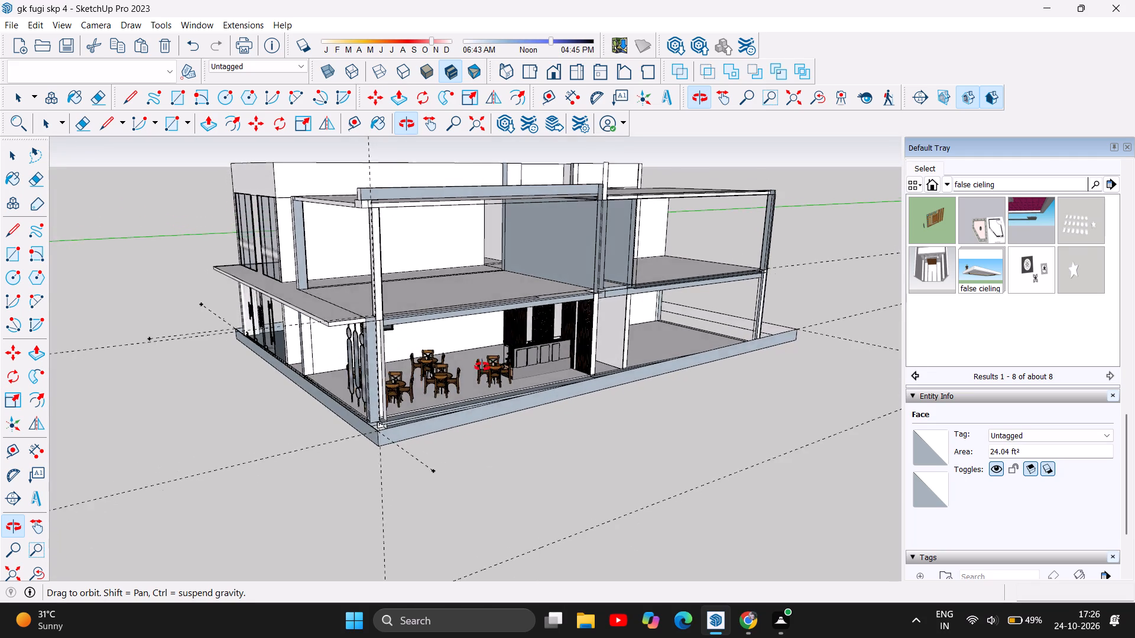
drag(482, 367, 218, 360)
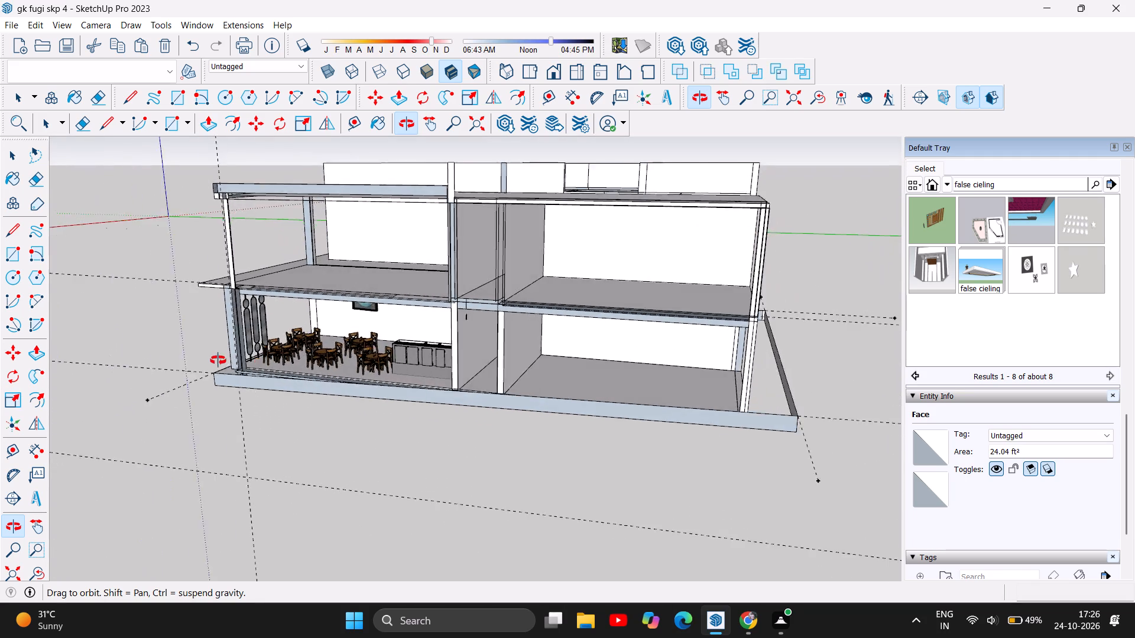
drag(218, 360, 61, 358)
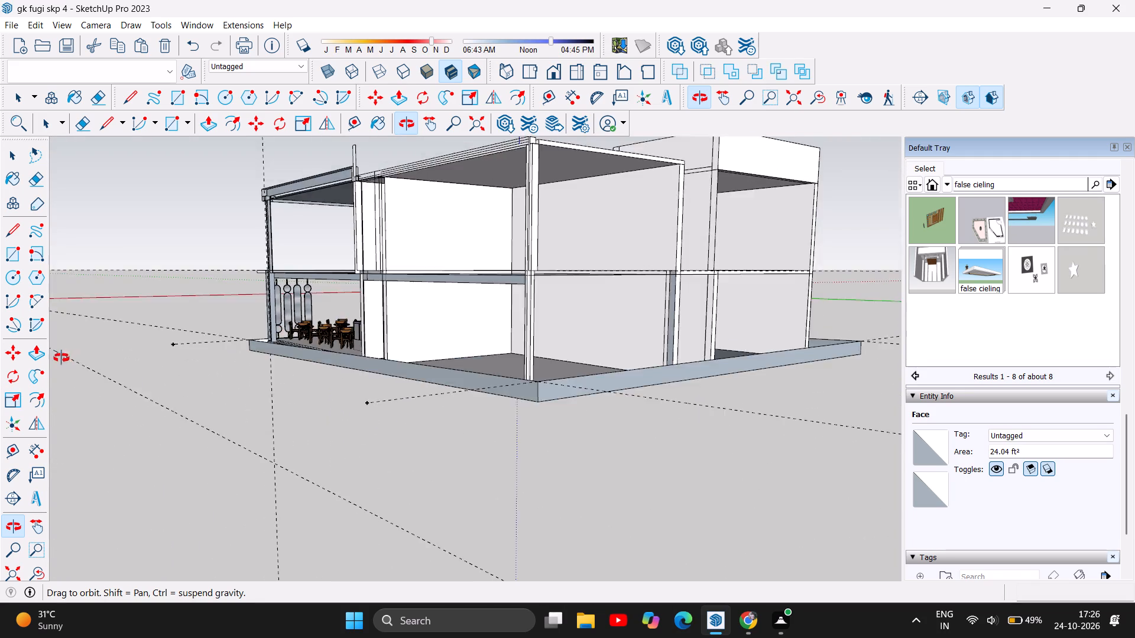
drag(61, 358, 0, 373)
drag(581, 347, 545, 390)
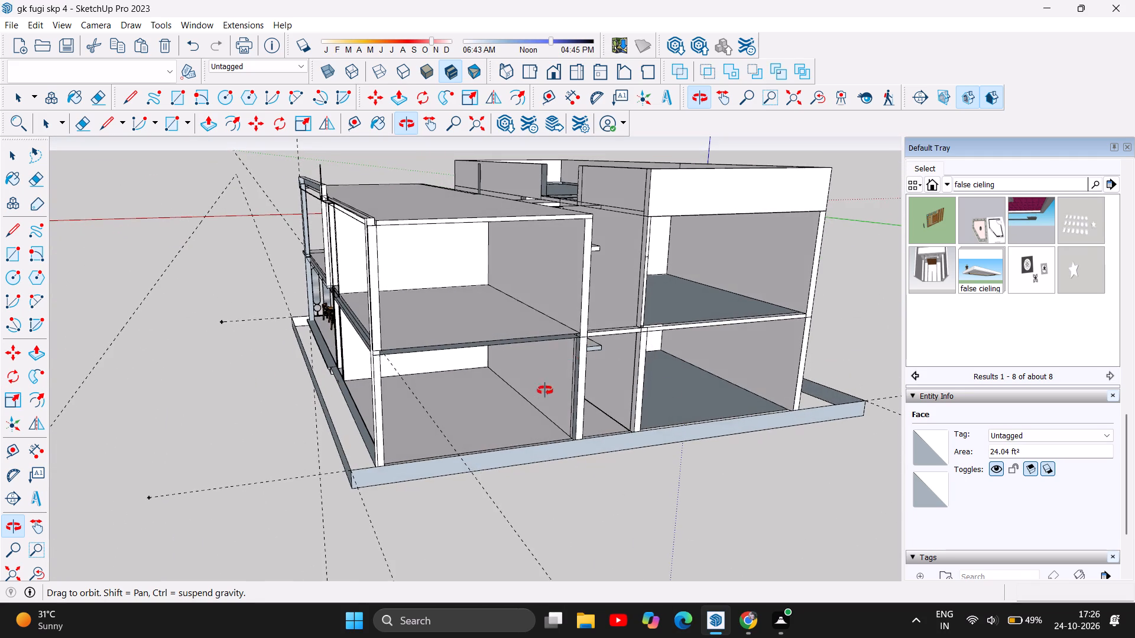
drag(545, 390, 509, 287)
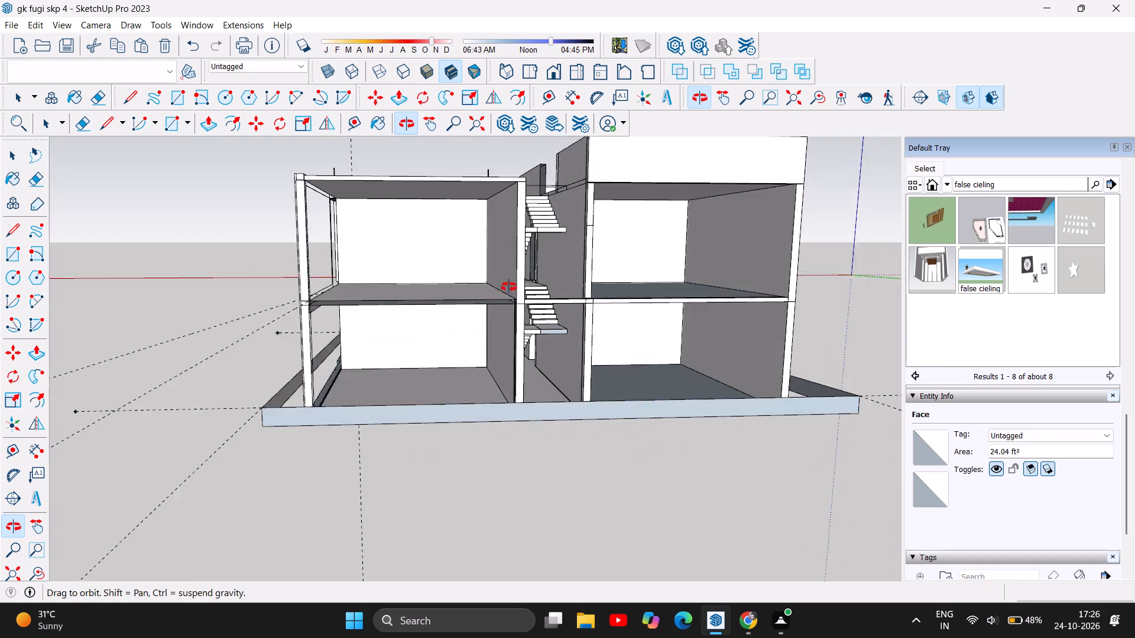
drag(509, 287, 506, 275)
Draw a 5" vertical line where the upper floor slab meets the corner column at the open rear, closing the slab's end face.
scroll(314, 256, up, 6)
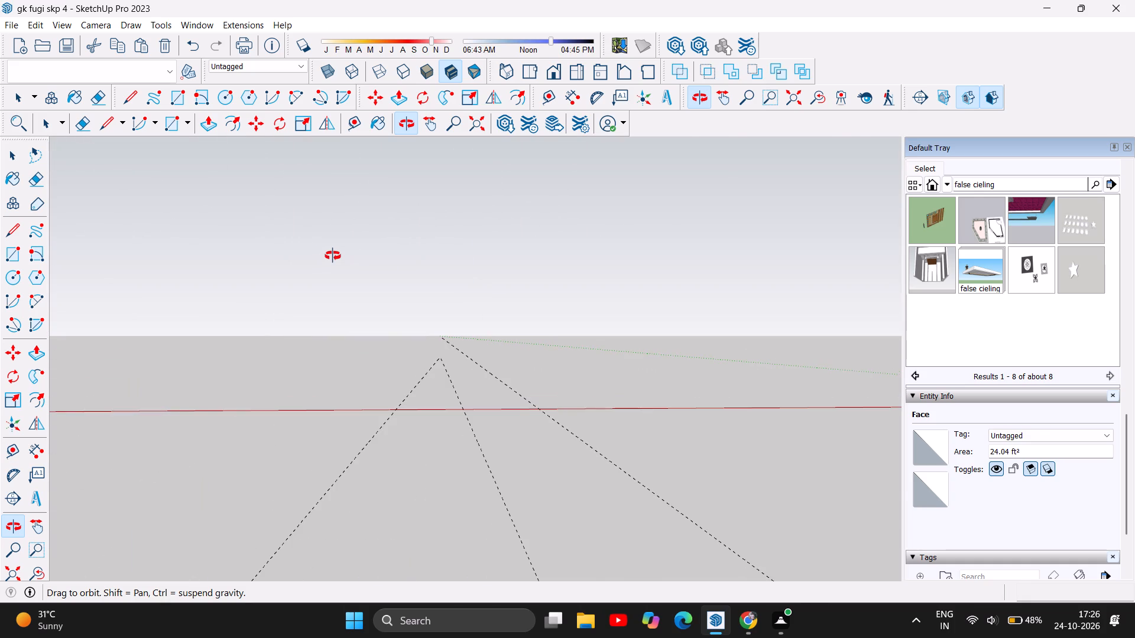
scroll(333, 256, down, 6)
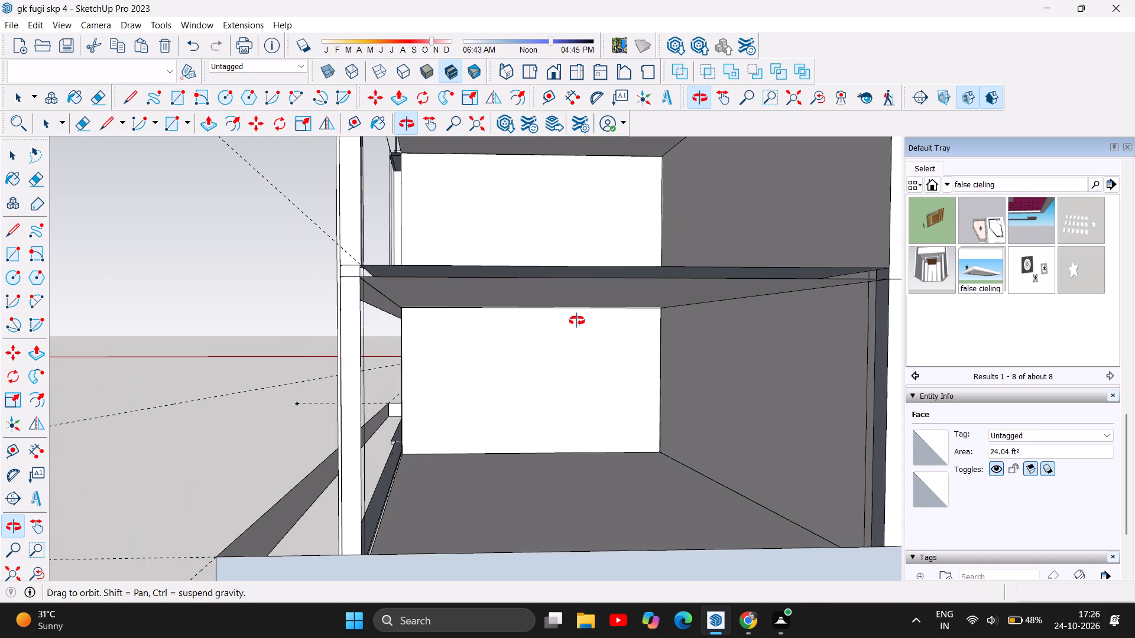
drag(577, 321, 552, 330)
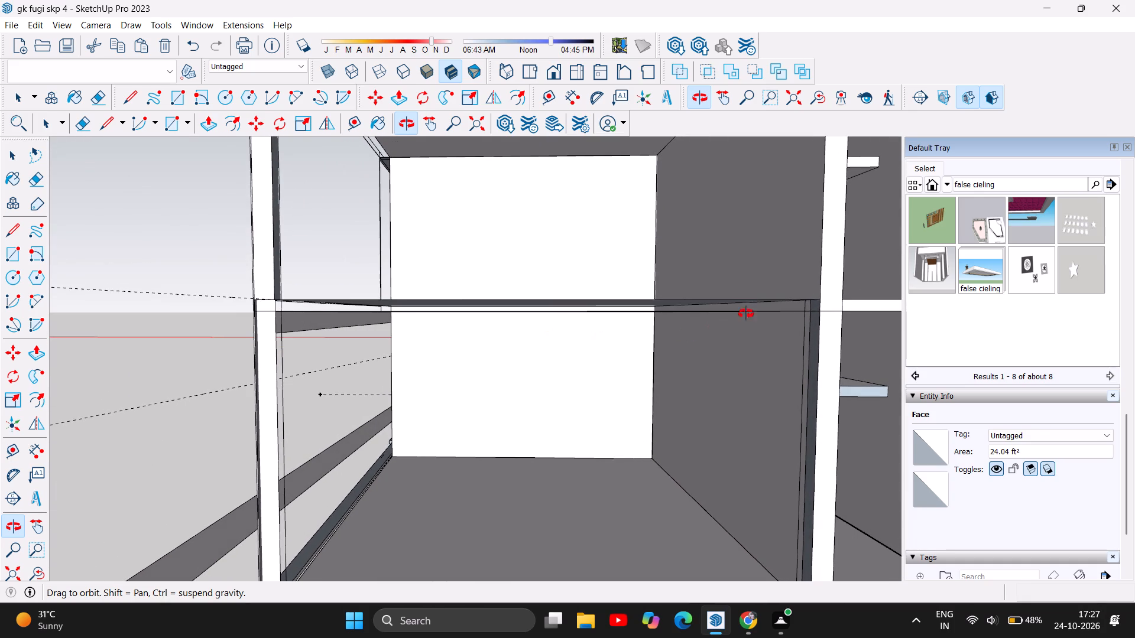
scroll(788, 296, up, 1)
scroll(519, 282, up, 1)
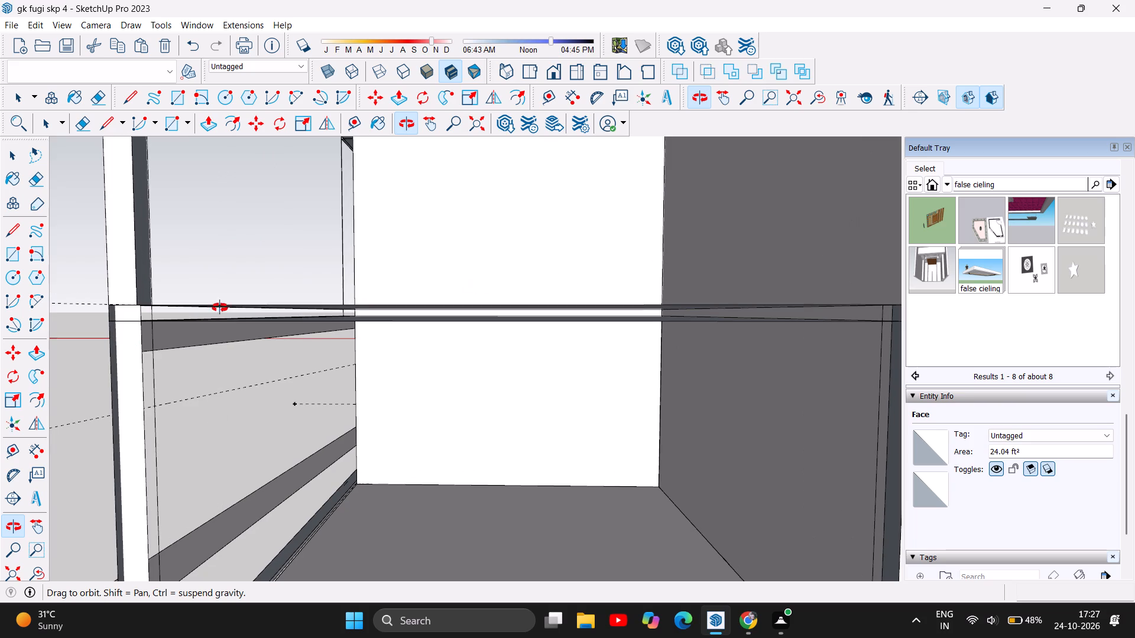
scroll(102, 319, up, 1)
scroll(106, 316, down, 1)
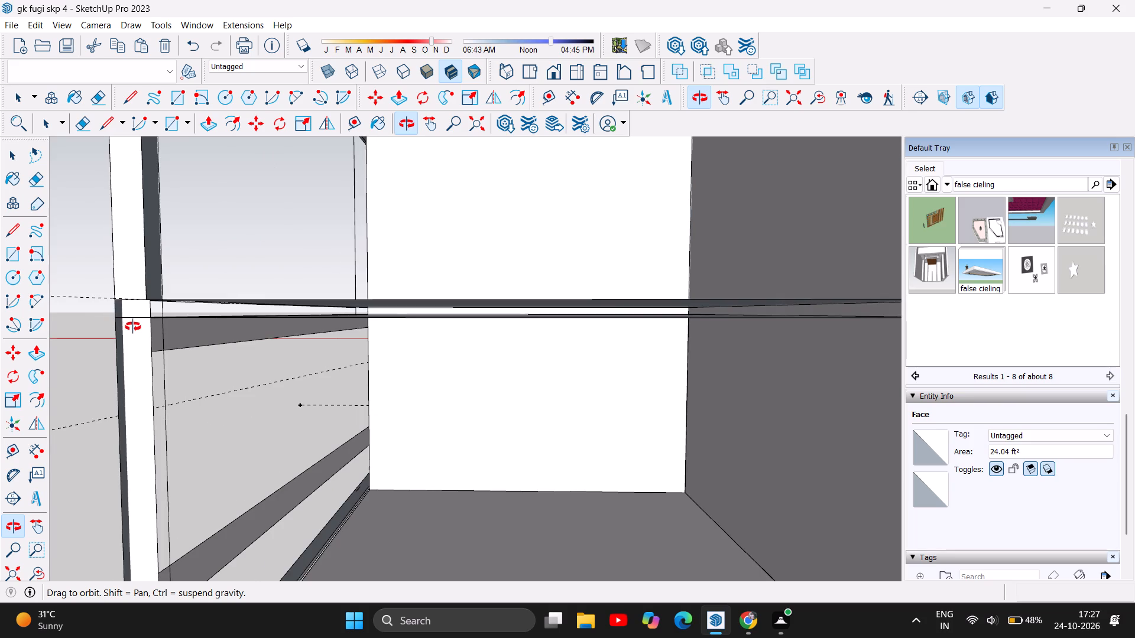
drag(133, 327, 137, 351)
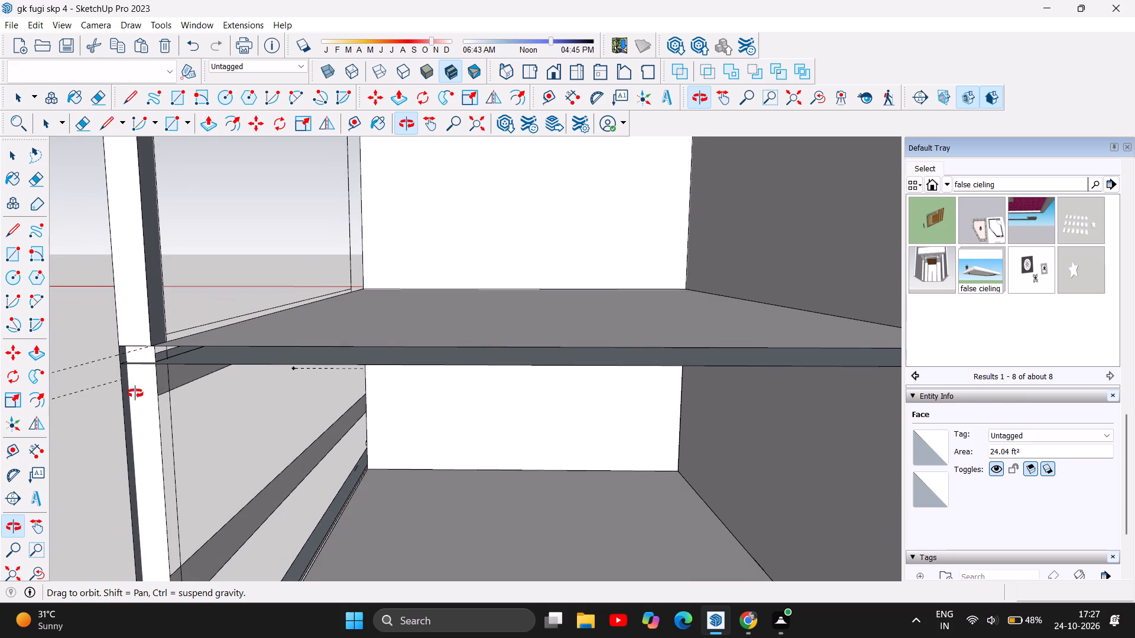
drag(164, 379, 163, 414)
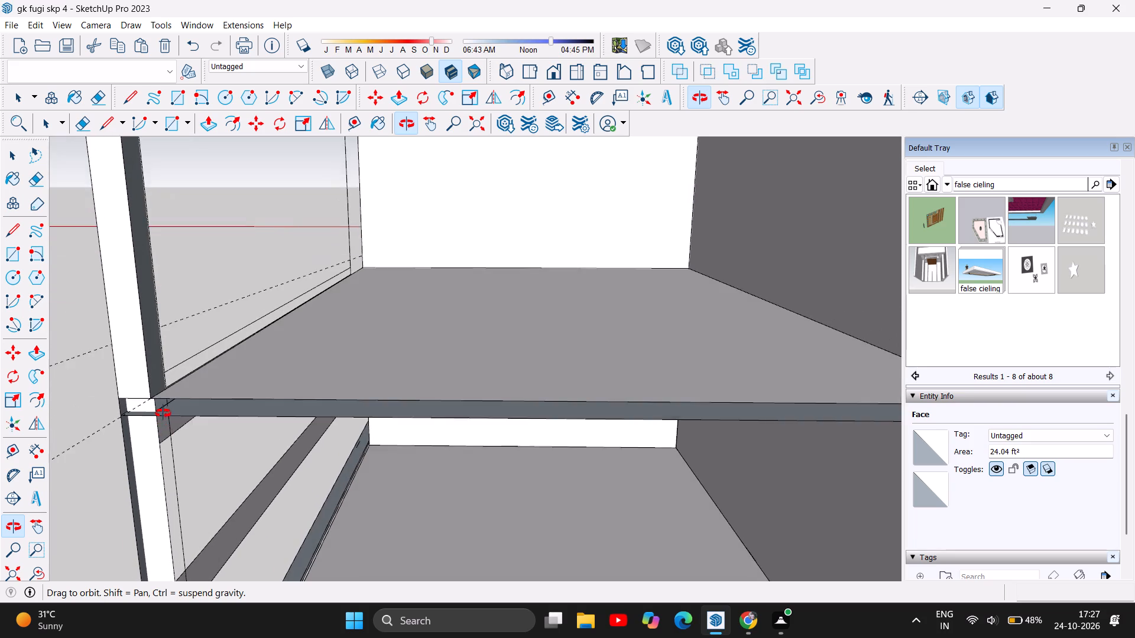
drag(163, 414, 171, 408)
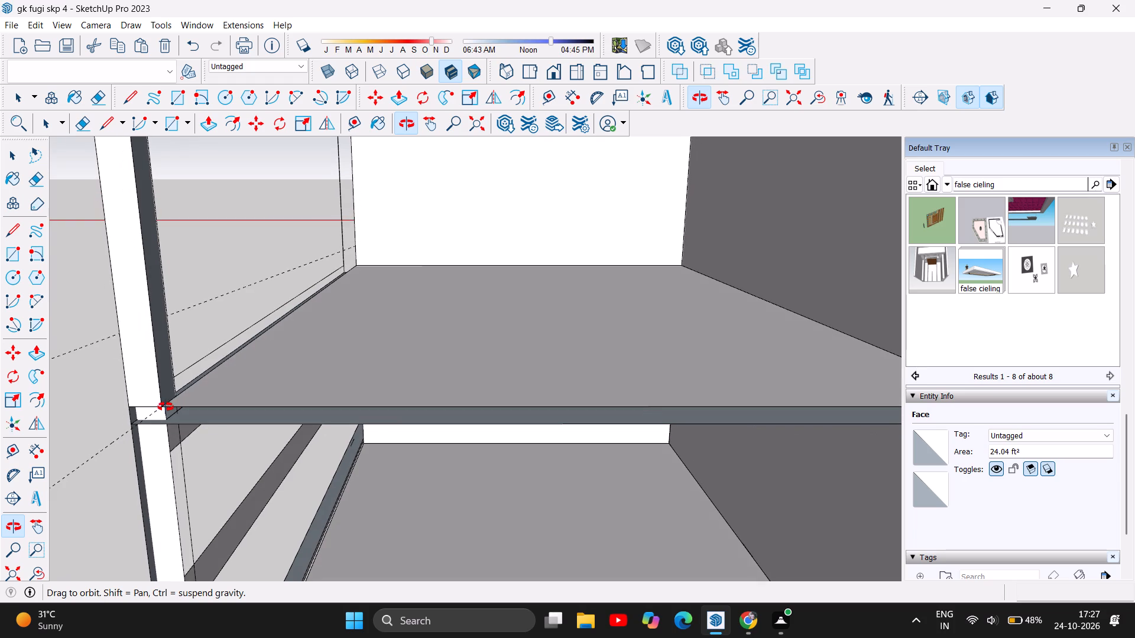
click(129, 96)
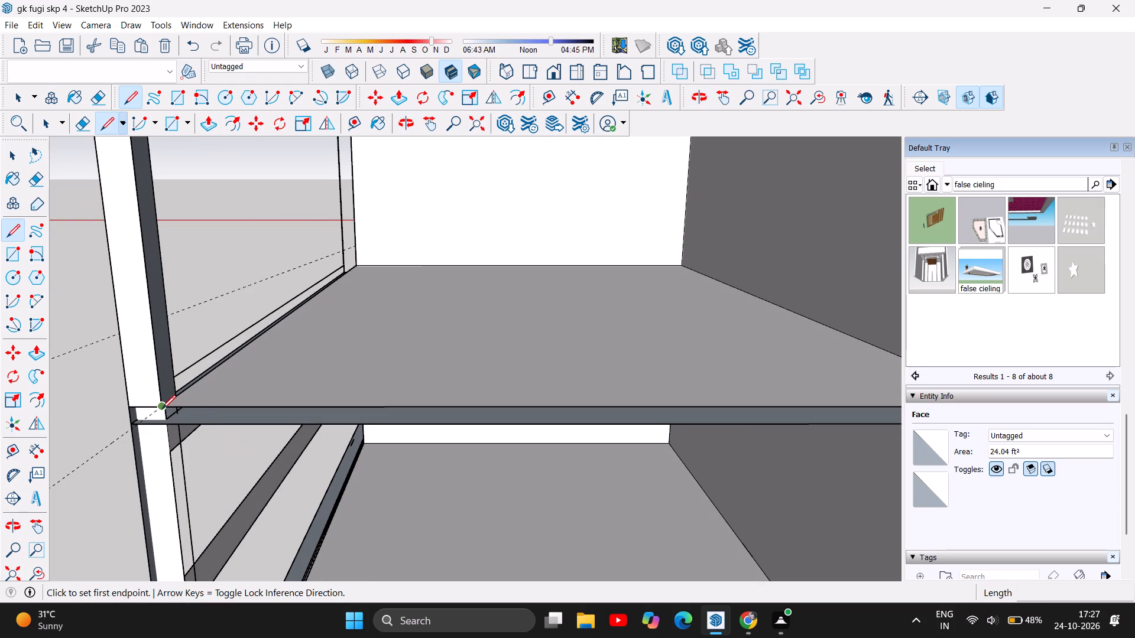
click(161, 408)
click(167, 427)
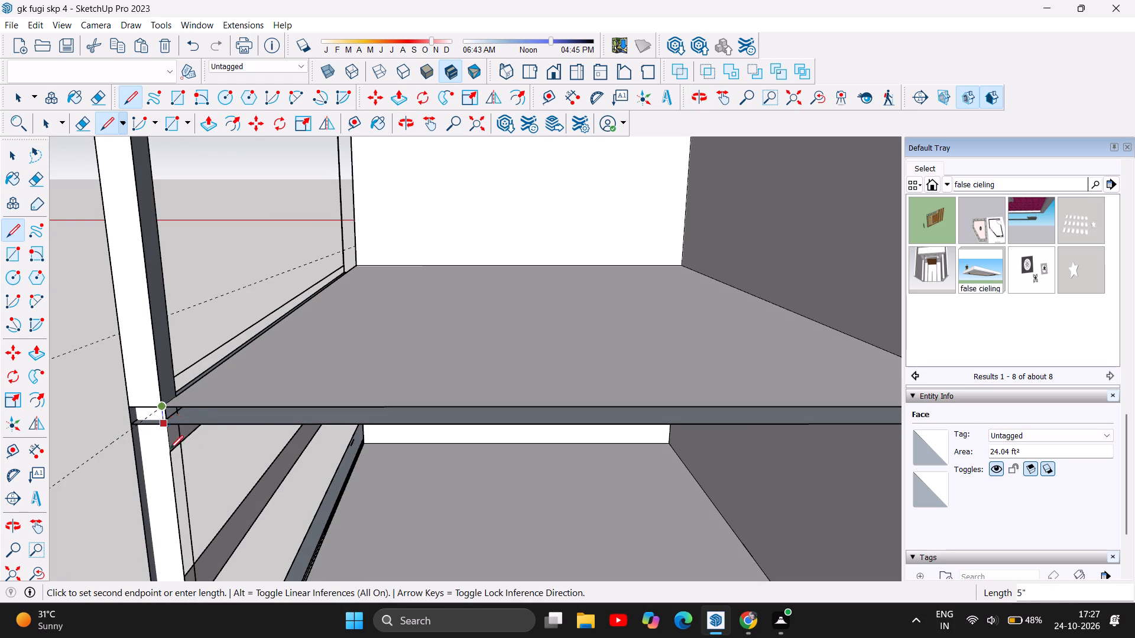
Examine the narrow gap between the shop's floor and the ledge running along its open side.
scroll(403, 248, down, 4)
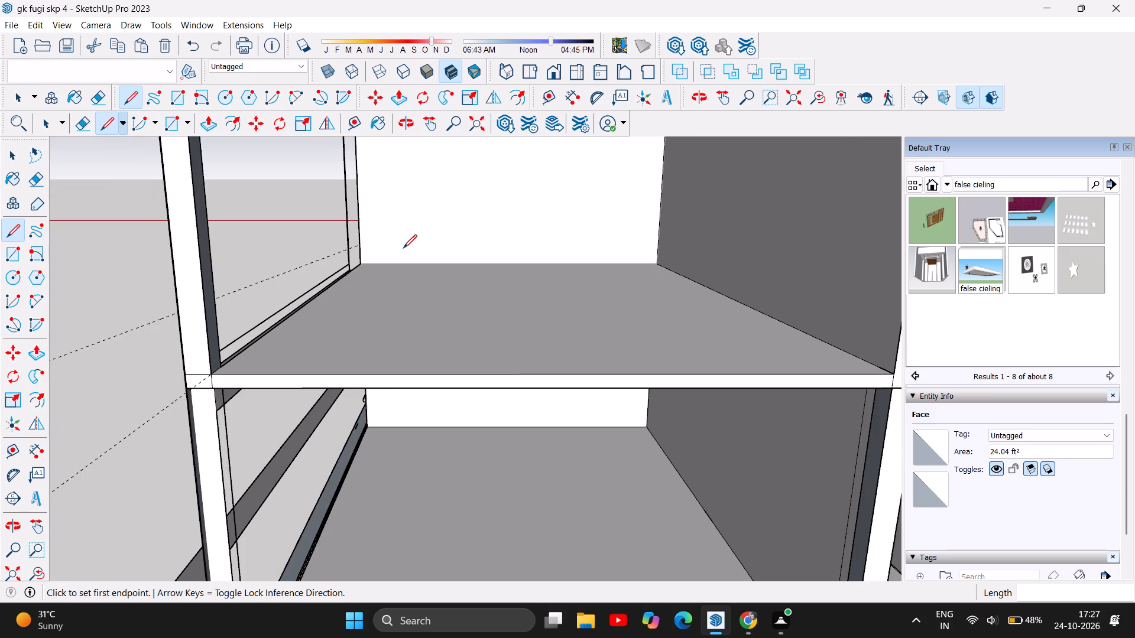
scroll(399, 235, down, 4)
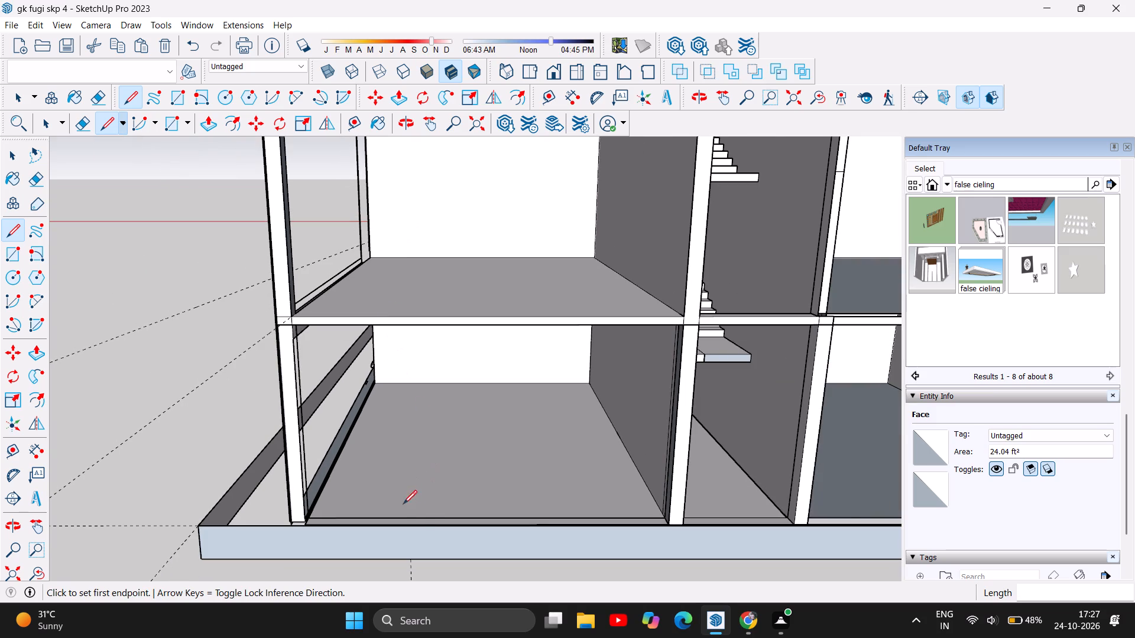
scroll(423, 521, up, 7)
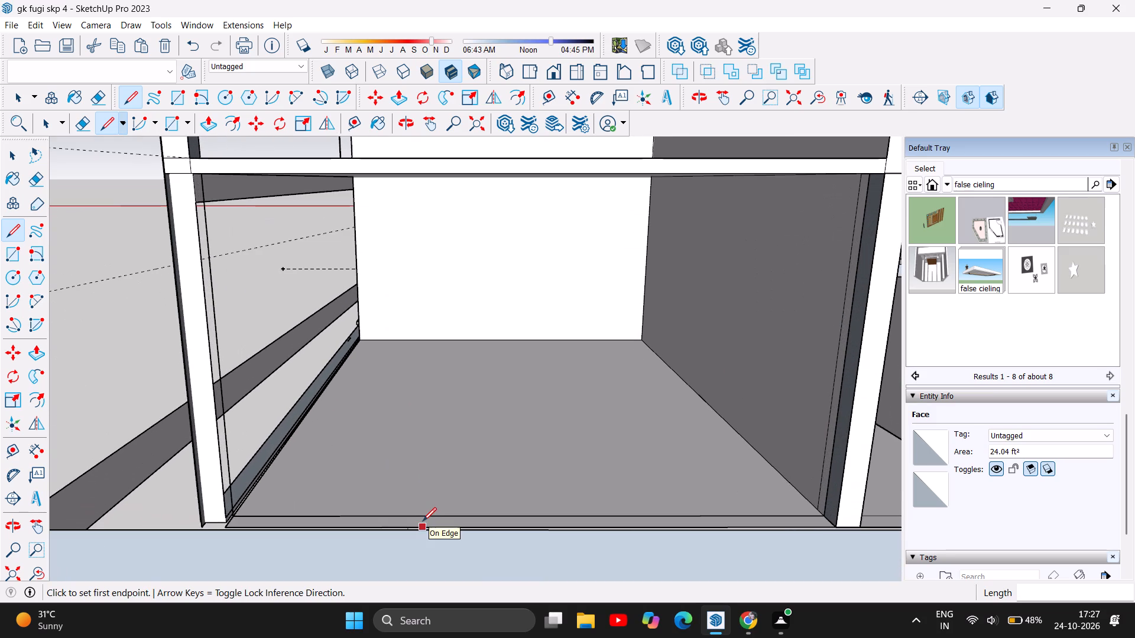
scroll(423, 521, down, 4)
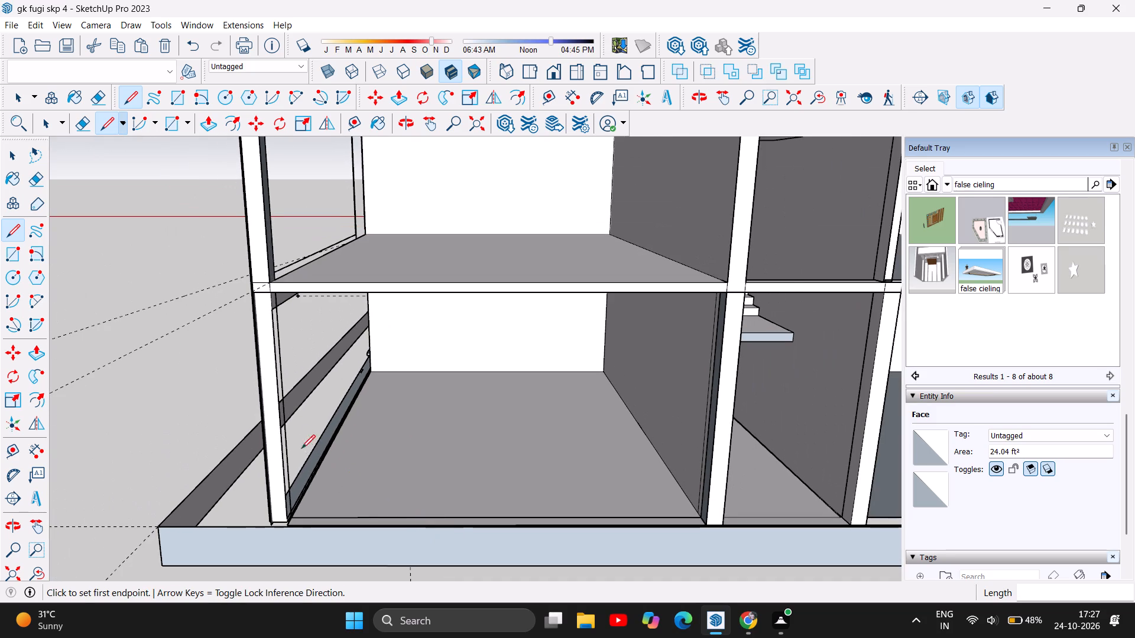
scroll(289, 431, up, 8)
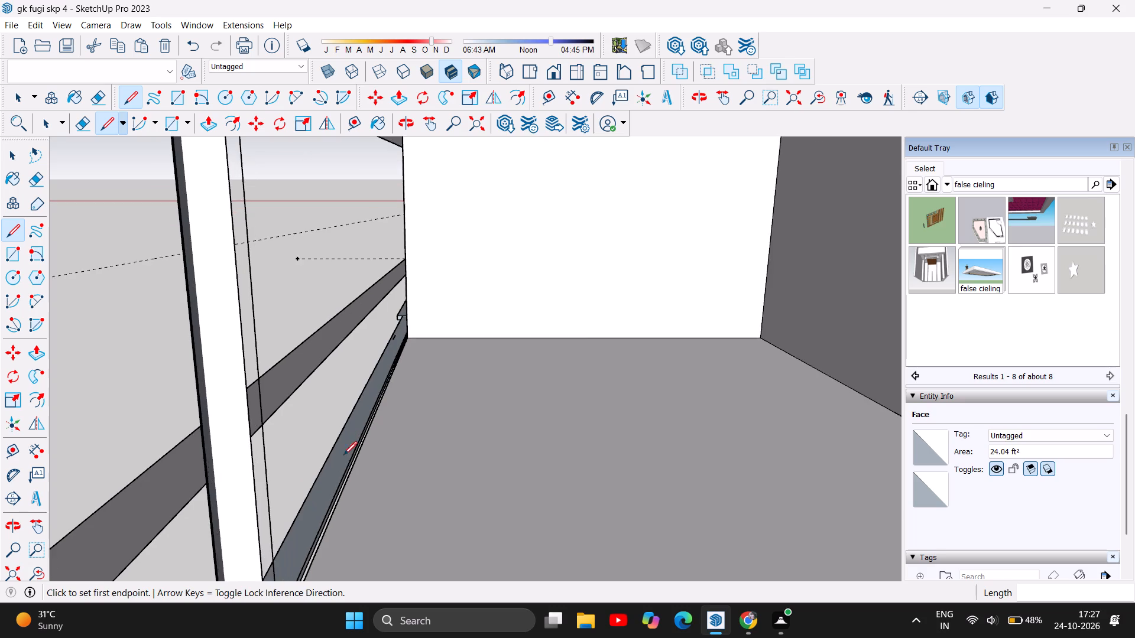
scroll(351, 445, up, 14)
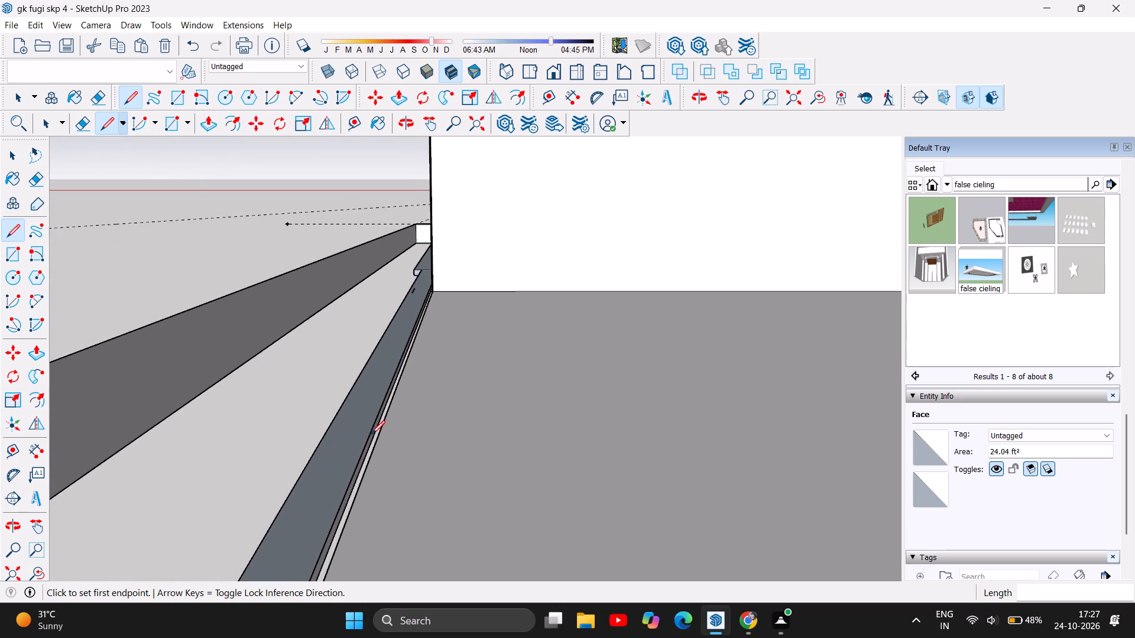
scroll(393, 298, up, 6)
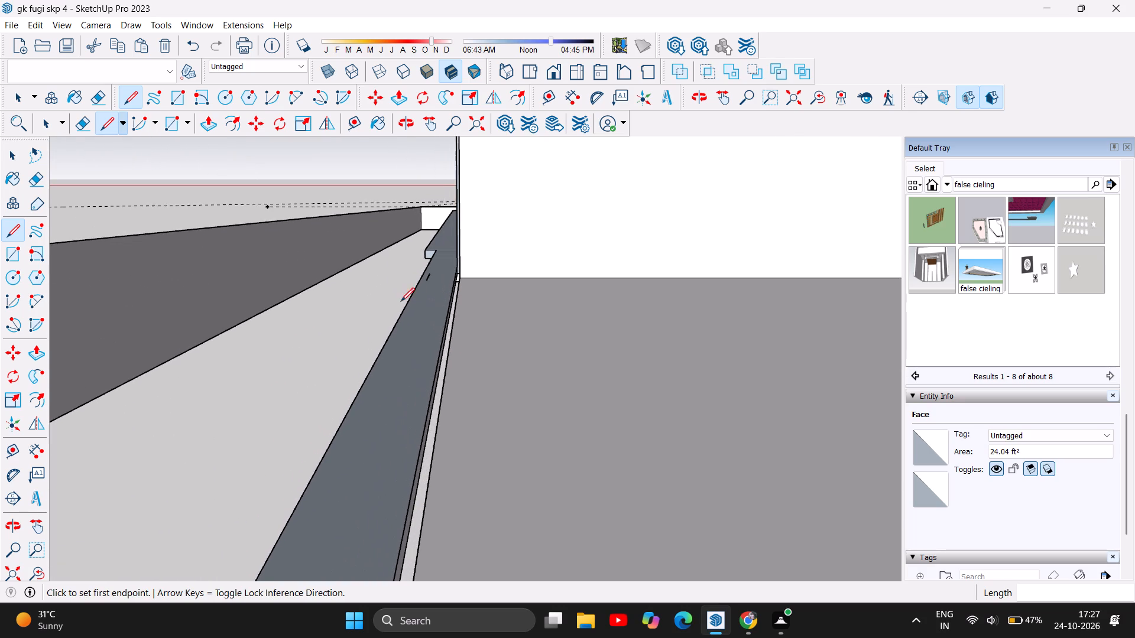
scroll(401, 301, up, 2)
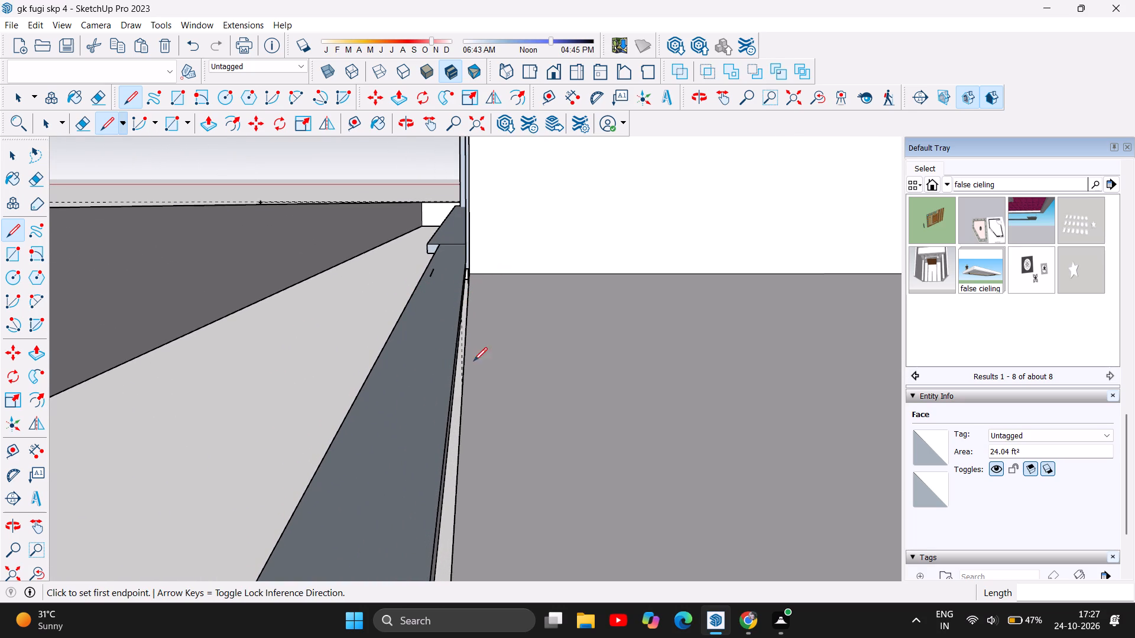
scroll(462, 388, up, 8)
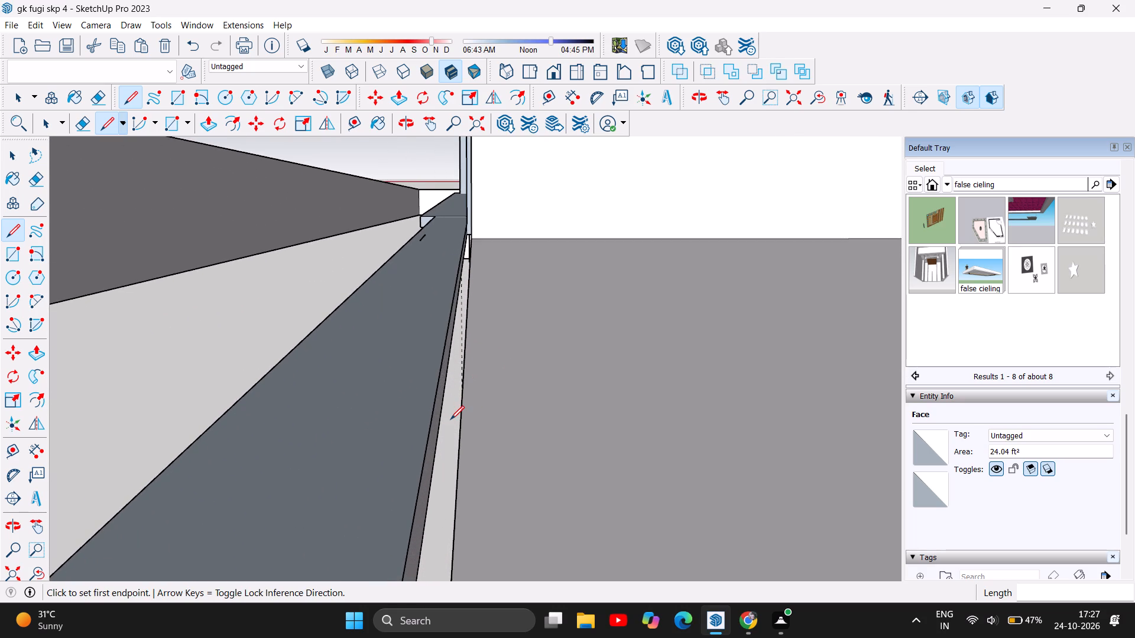
scroll(450, 419, up, 14)
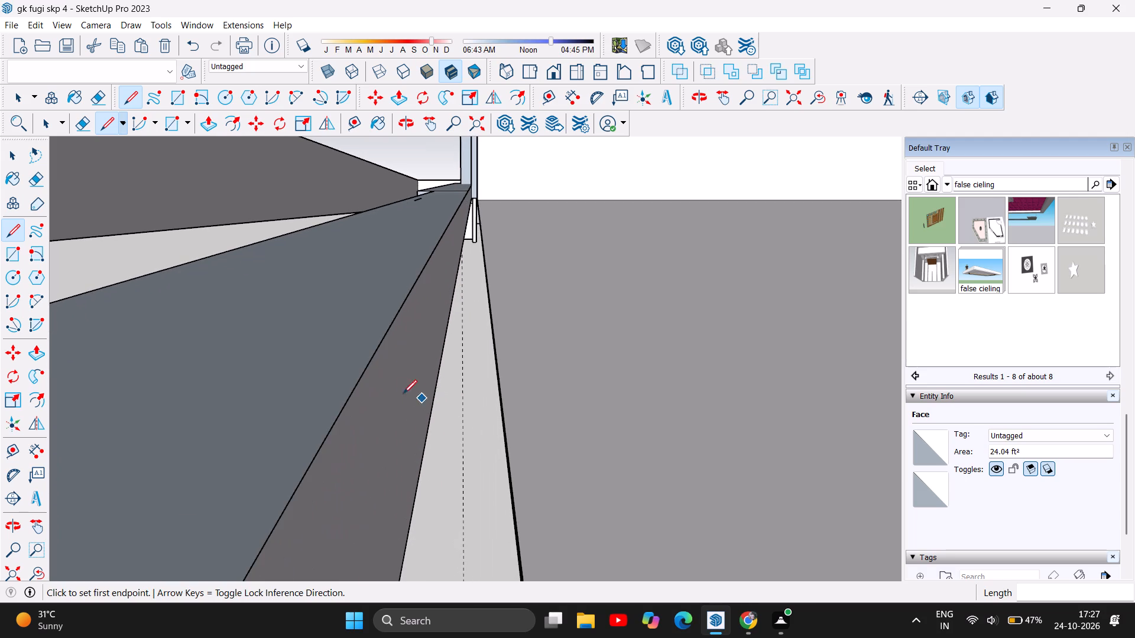
scroll(399, 390, up, 7)
scroll(397, 383, down, 6)
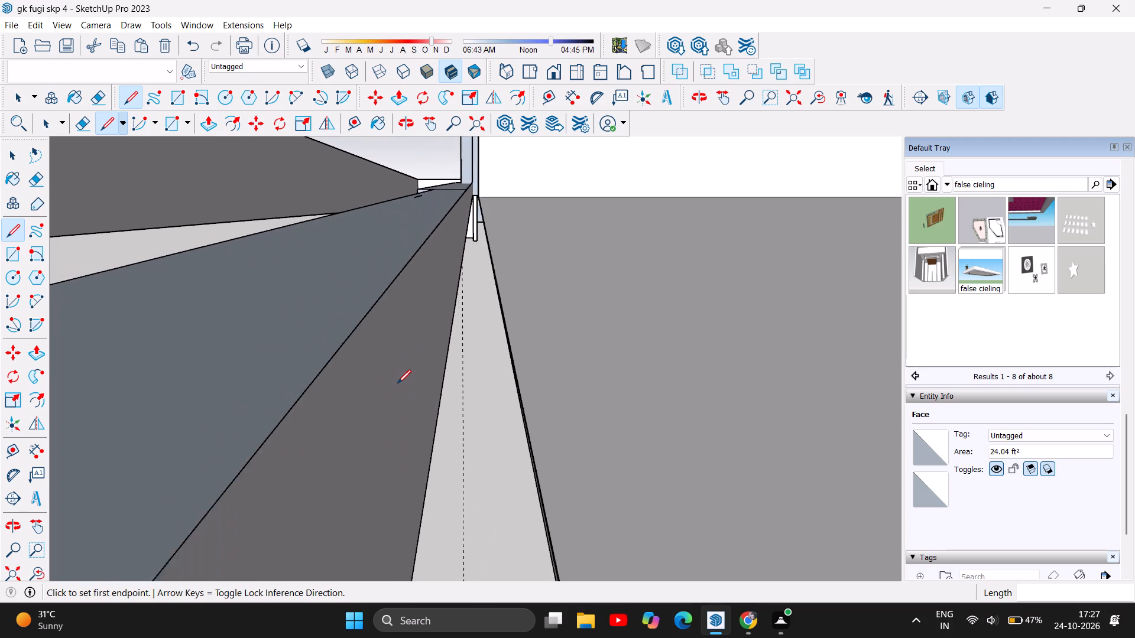
scroll(397, 383, down, 1)
scroll(497, 344, down, 12)
scroll(540, 363, down, 7)
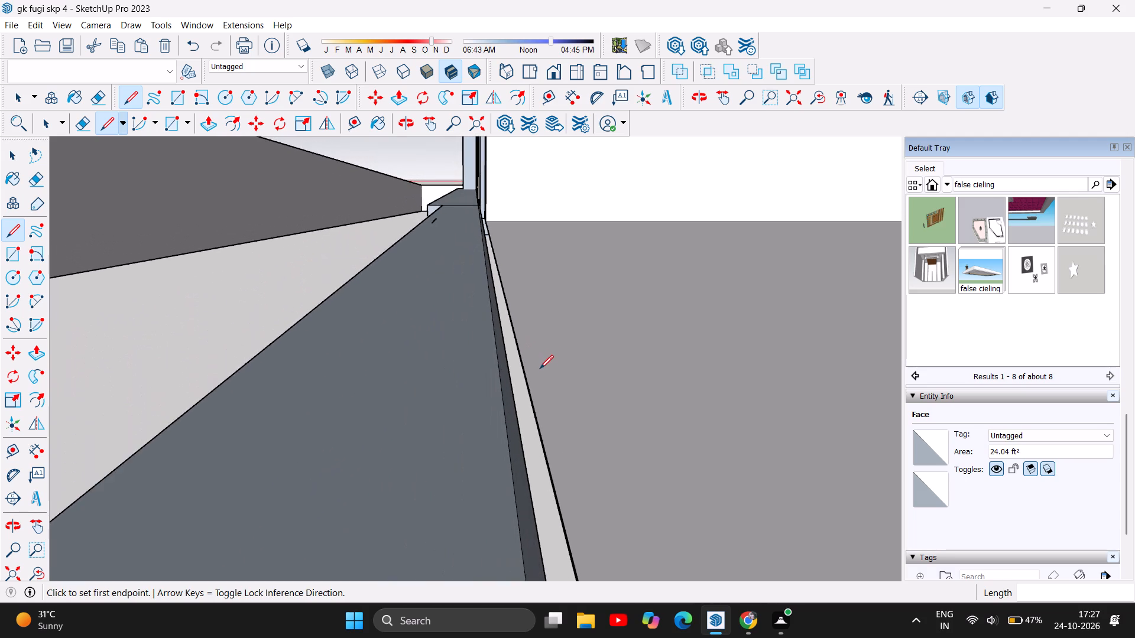
scroll(543, 377, down, 7)
scroll(541, 385, up, 7)
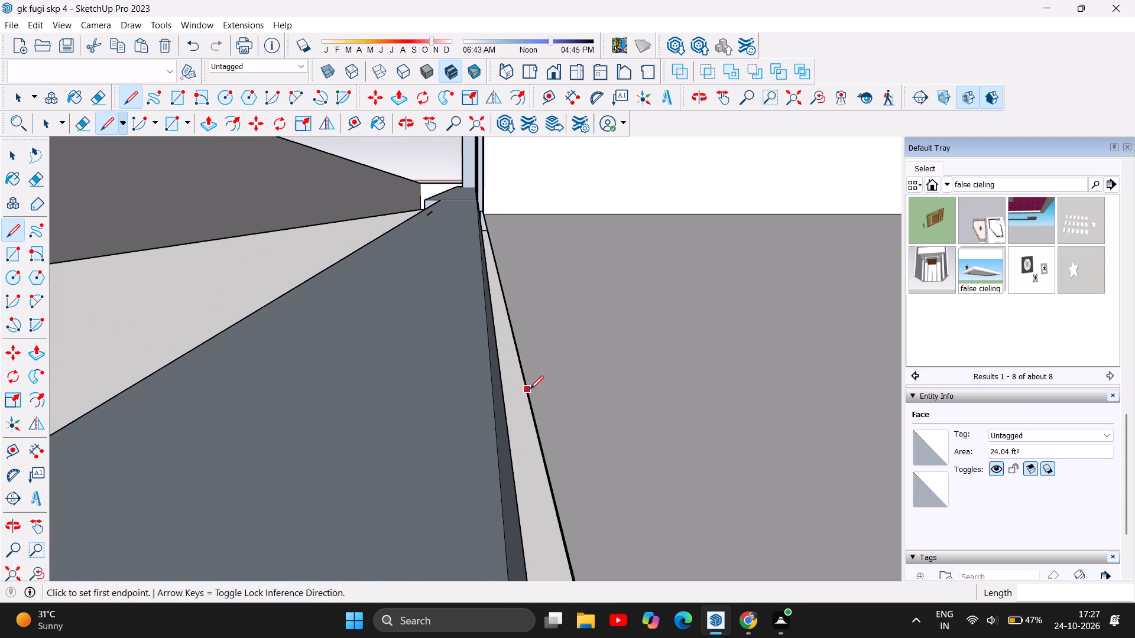
scroll(530, 391, up, 15)
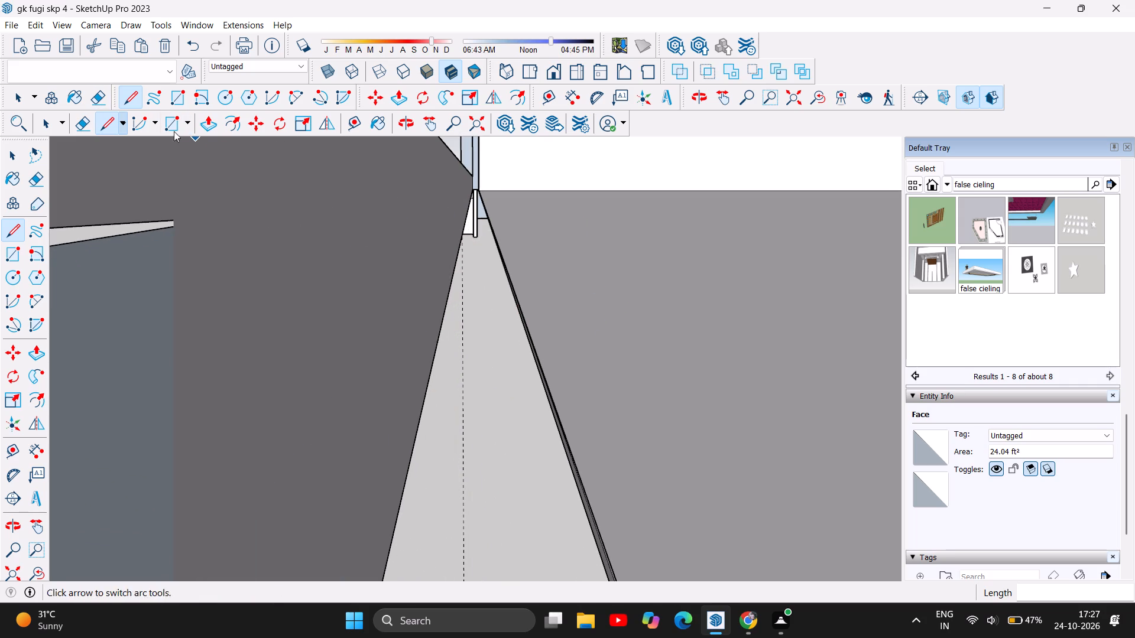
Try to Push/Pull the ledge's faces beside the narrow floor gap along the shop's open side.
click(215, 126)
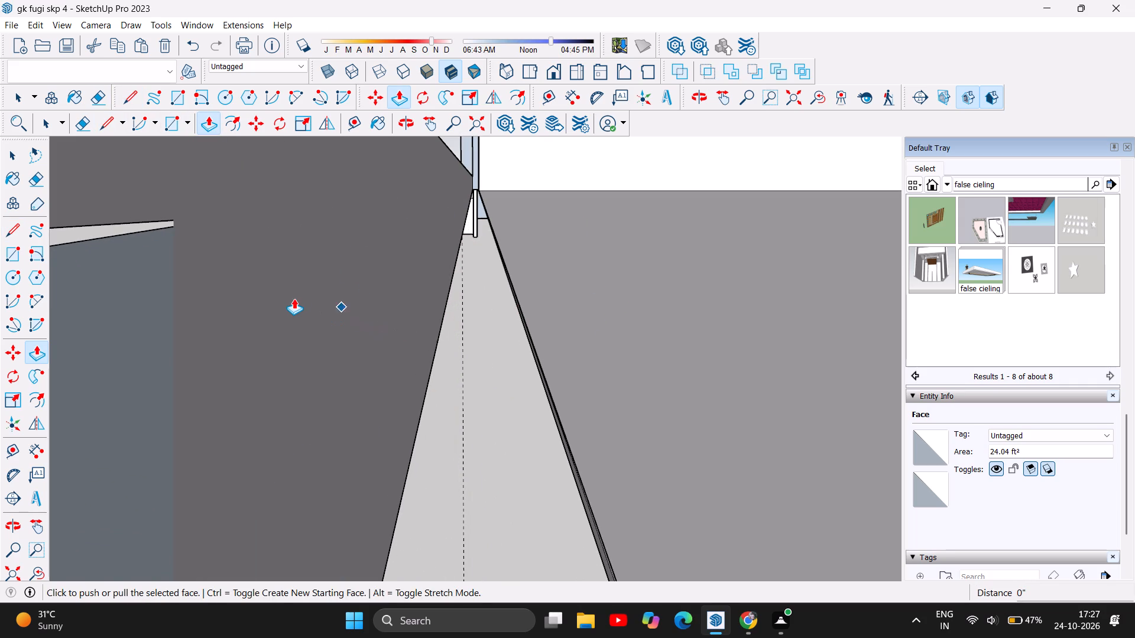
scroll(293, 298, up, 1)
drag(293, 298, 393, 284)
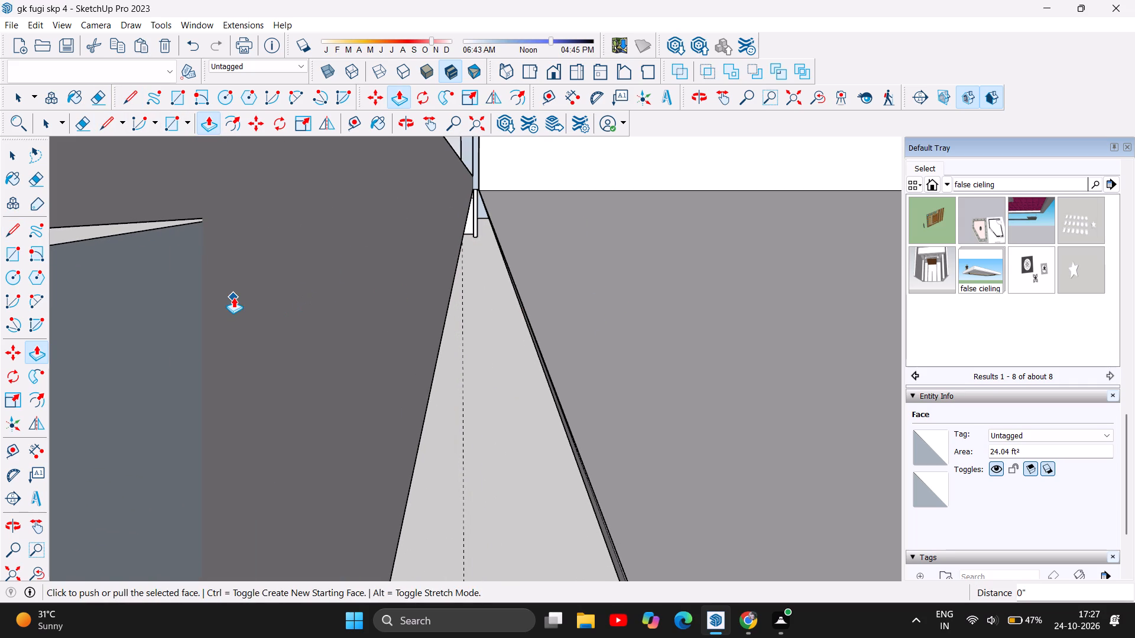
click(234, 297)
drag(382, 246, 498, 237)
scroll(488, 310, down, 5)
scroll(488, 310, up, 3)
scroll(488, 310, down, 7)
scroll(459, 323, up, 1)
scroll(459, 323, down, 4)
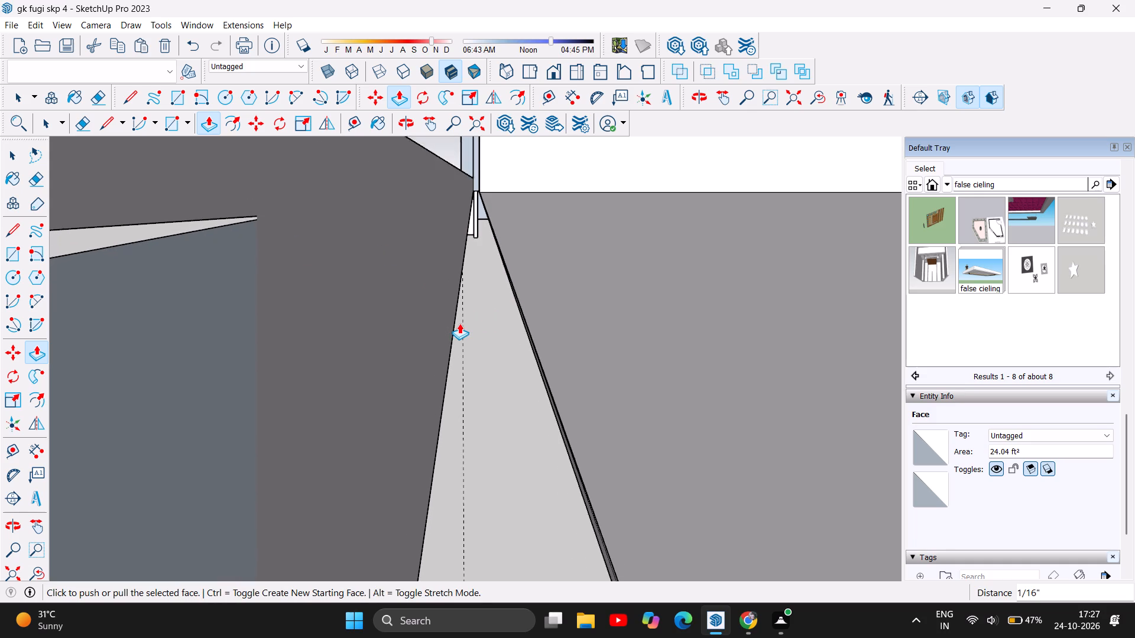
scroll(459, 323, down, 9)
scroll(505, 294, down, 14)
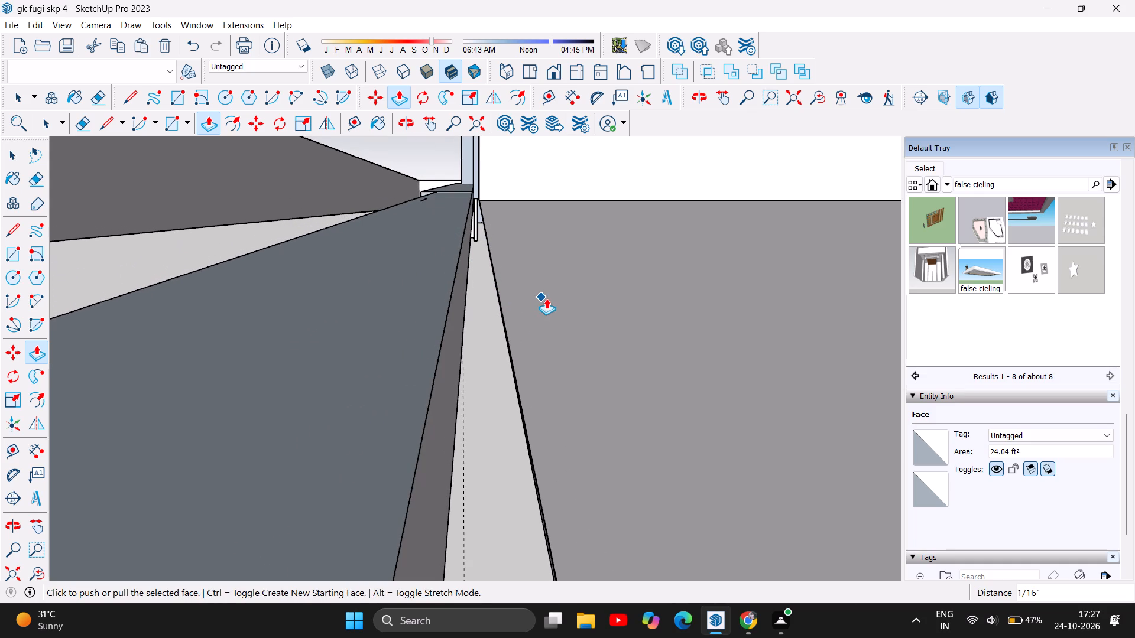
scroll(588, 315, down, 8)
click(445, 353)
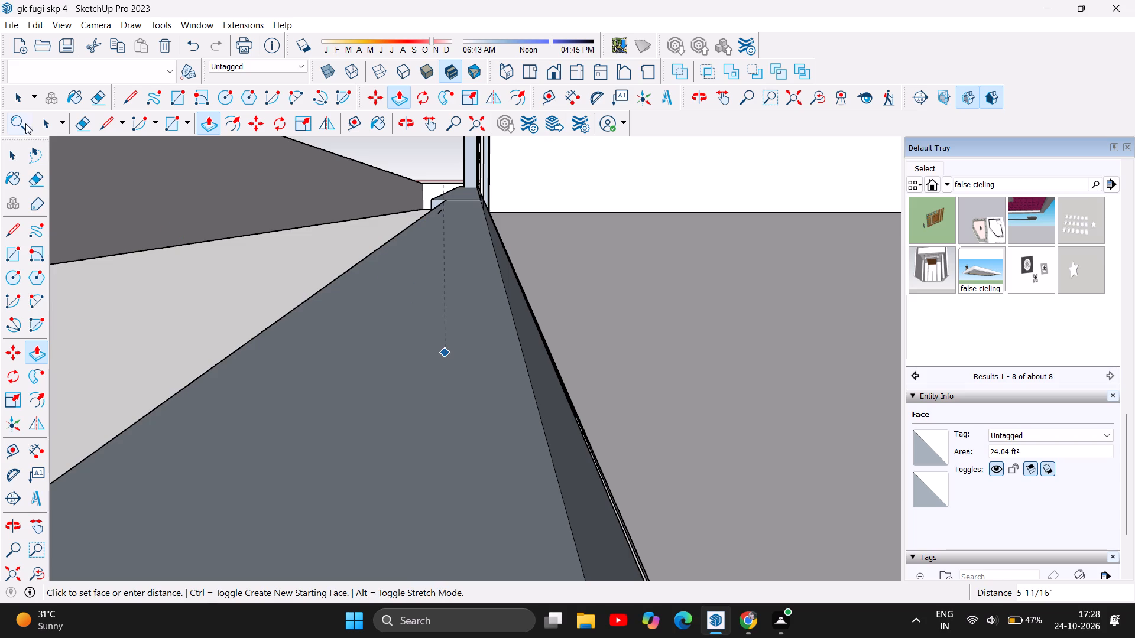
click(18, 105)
Examine the ledge and floor edge along the shop's open side from outside the building's rear corner.
scroll(419, 340, down, 5)
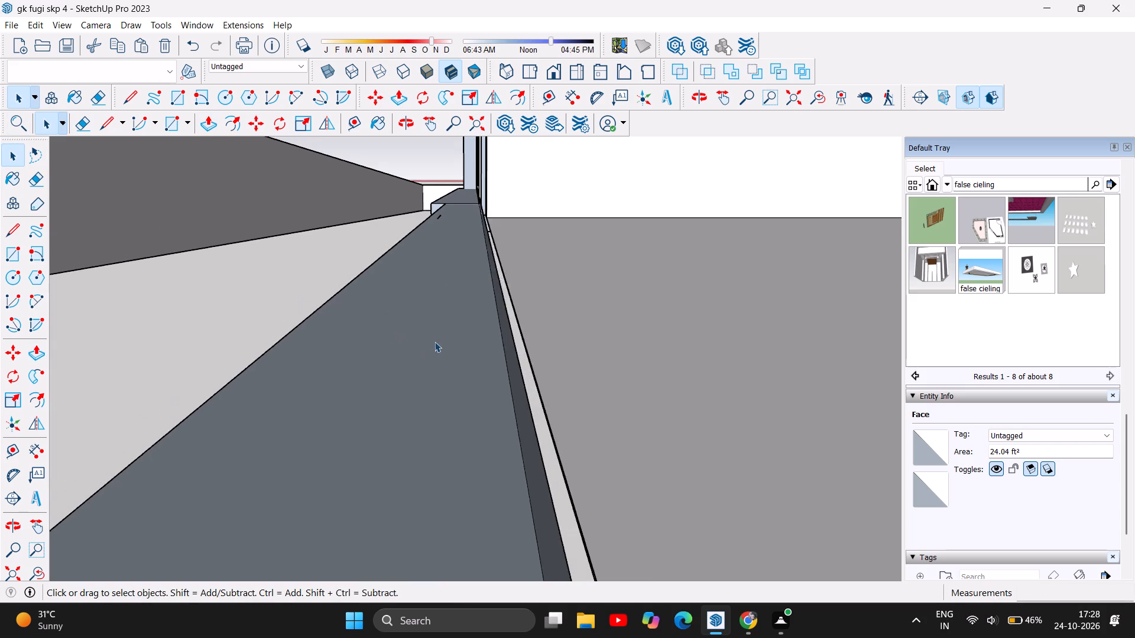
scroll(434, 341, down, 13)
scroll(471, 373, down, 15)
scroll(394, 364, down, 6)
scroll(453, 380, down, 11)
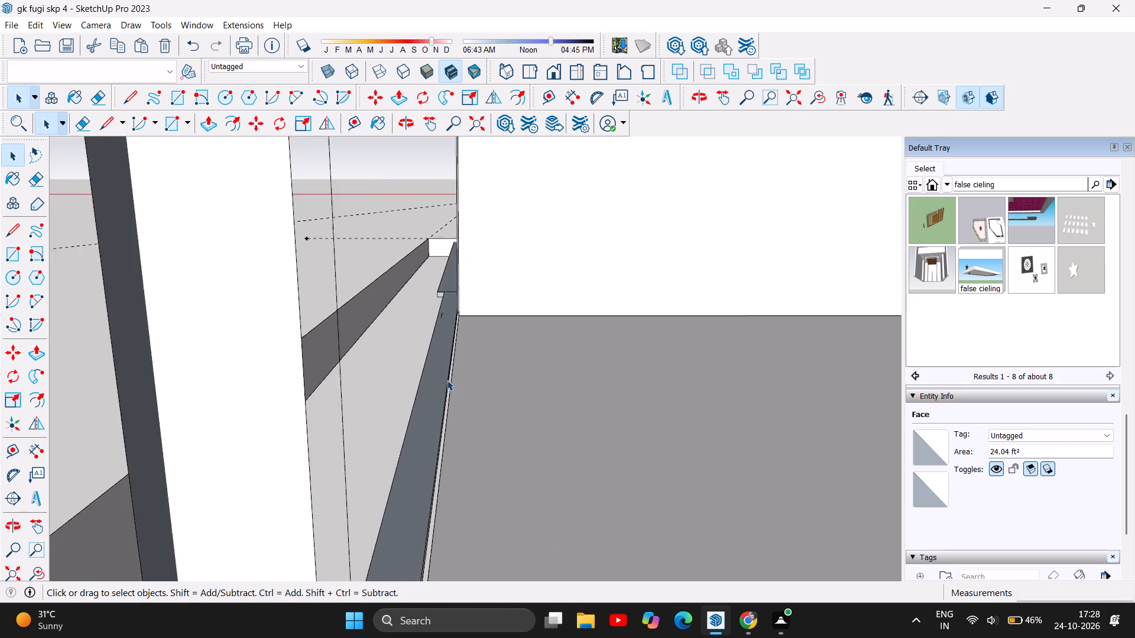
scroll(447, 380, down, 13)
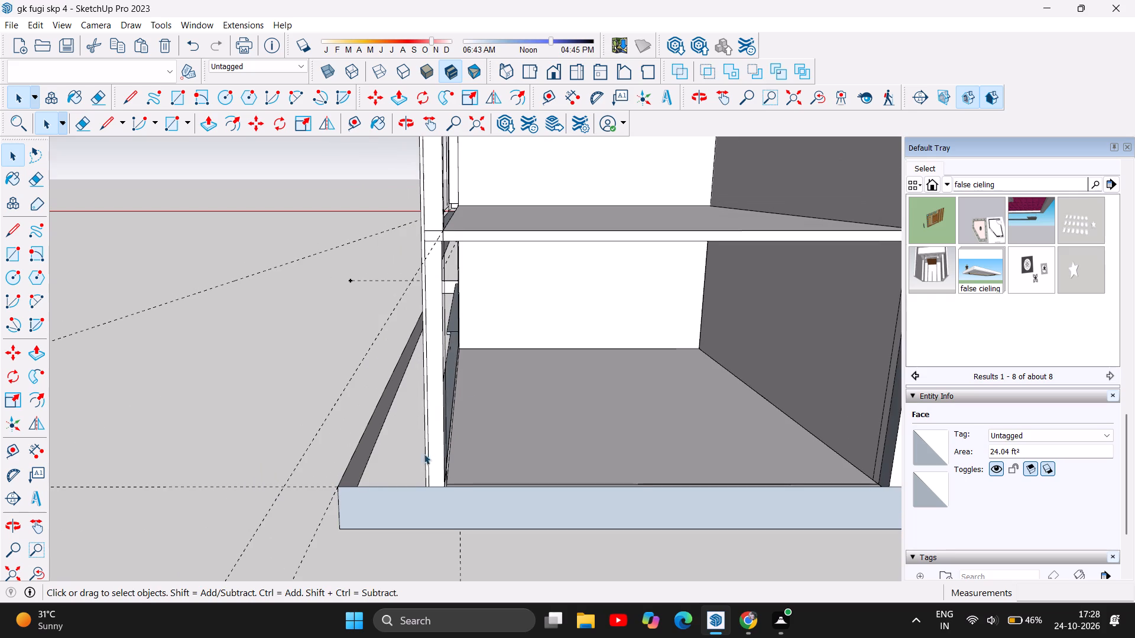
click(411, 124)
drag(408, 369, 586, 433)
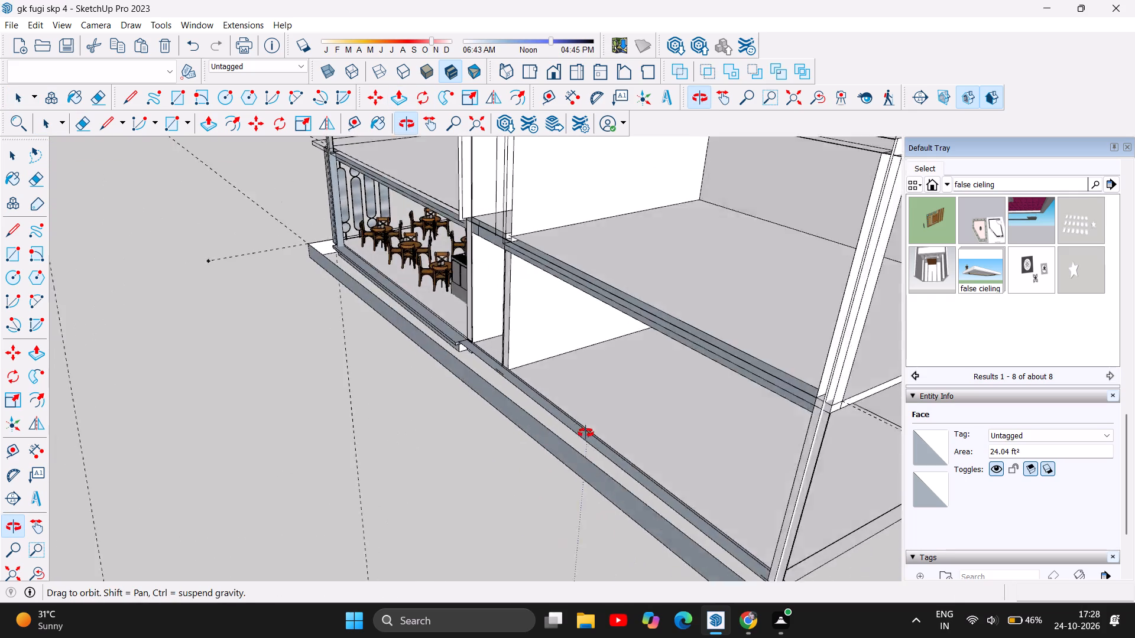
drag(586, 433, 478, 322)
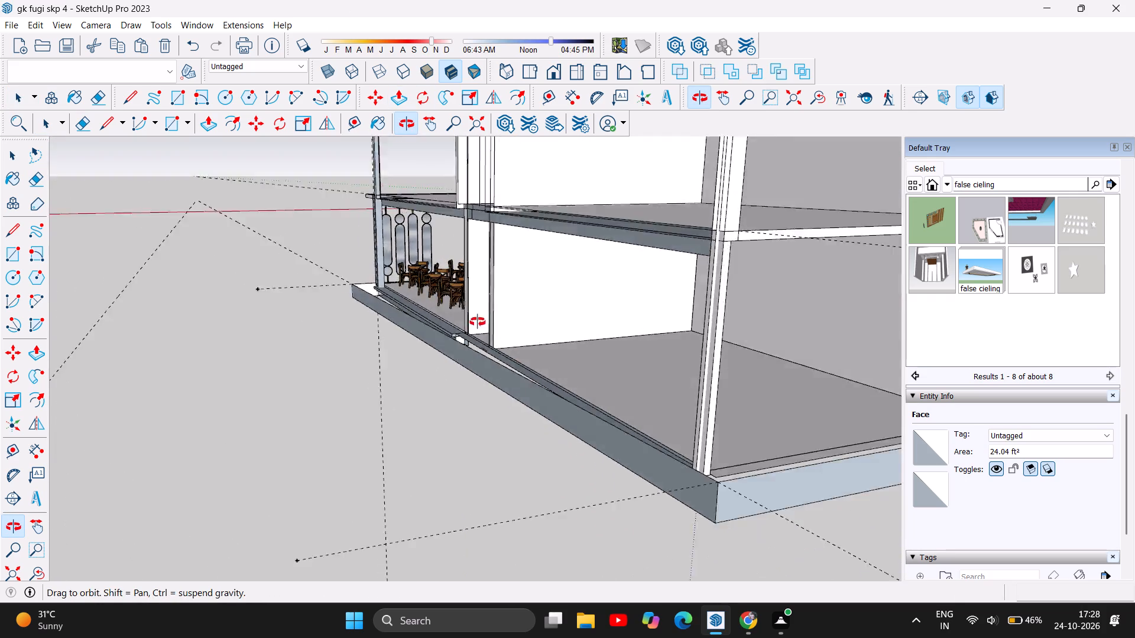
From beneath the building, Push/Pull the underside of the shop's floor beside the ledge downward by about 1' 2".
drag(478, 322, 338, 248)
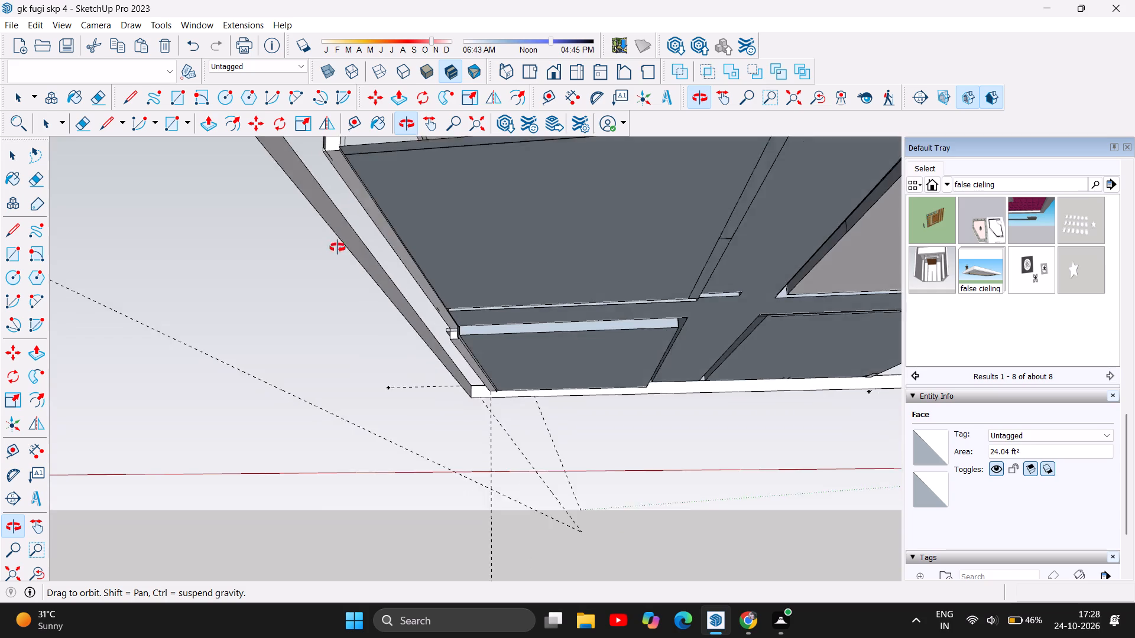
drag(338, 248, 301, 250)
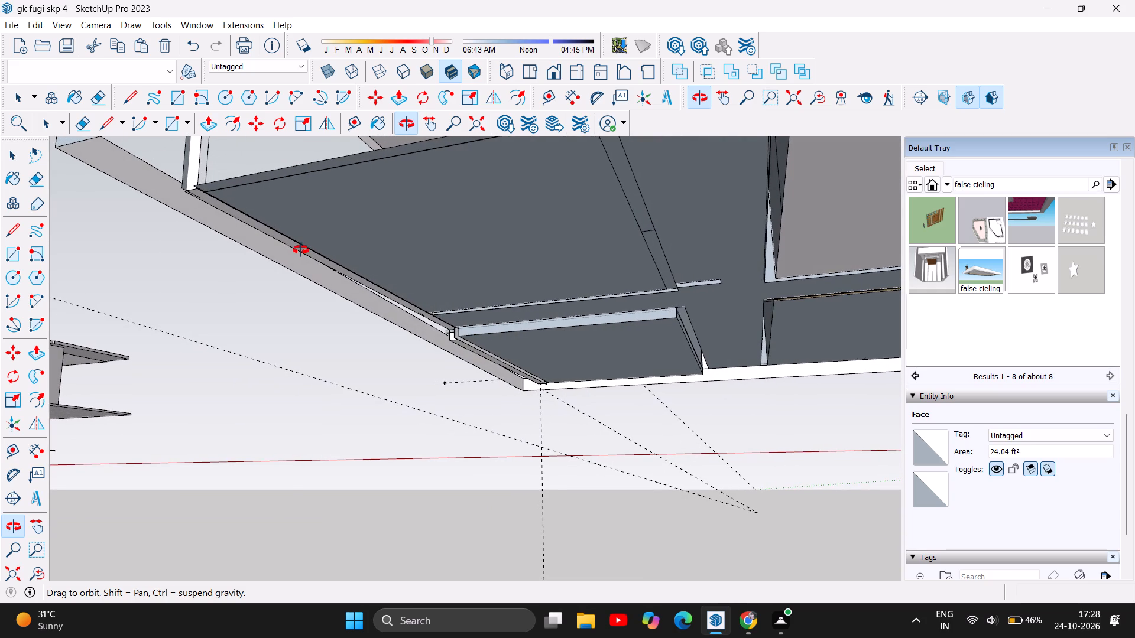
click(211, 120)
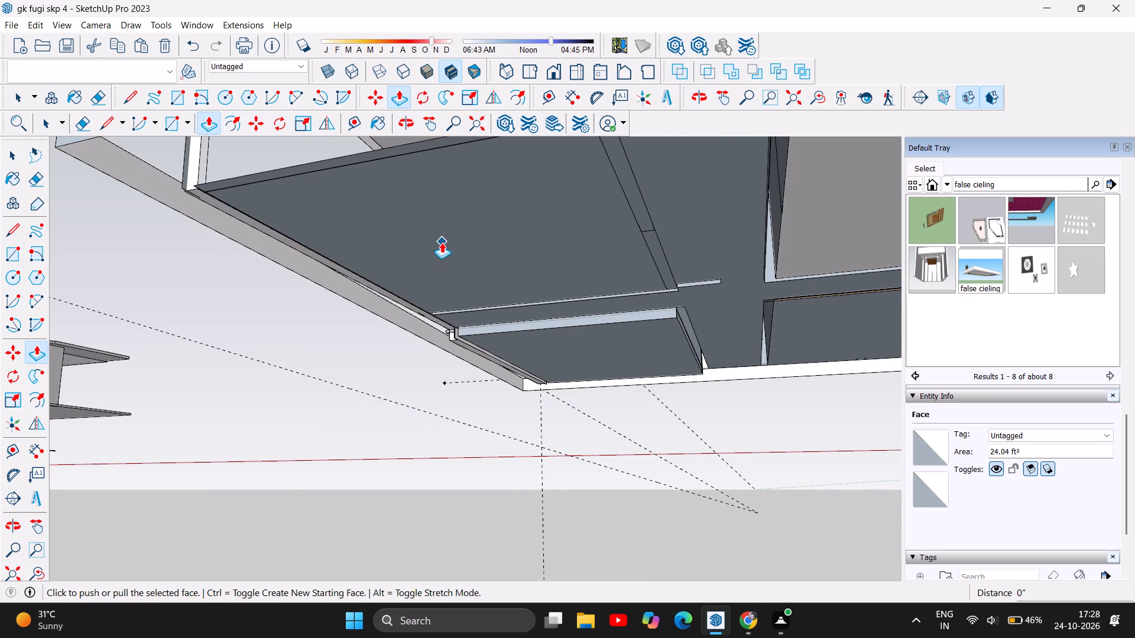
drag(449, 225, 450, 259)
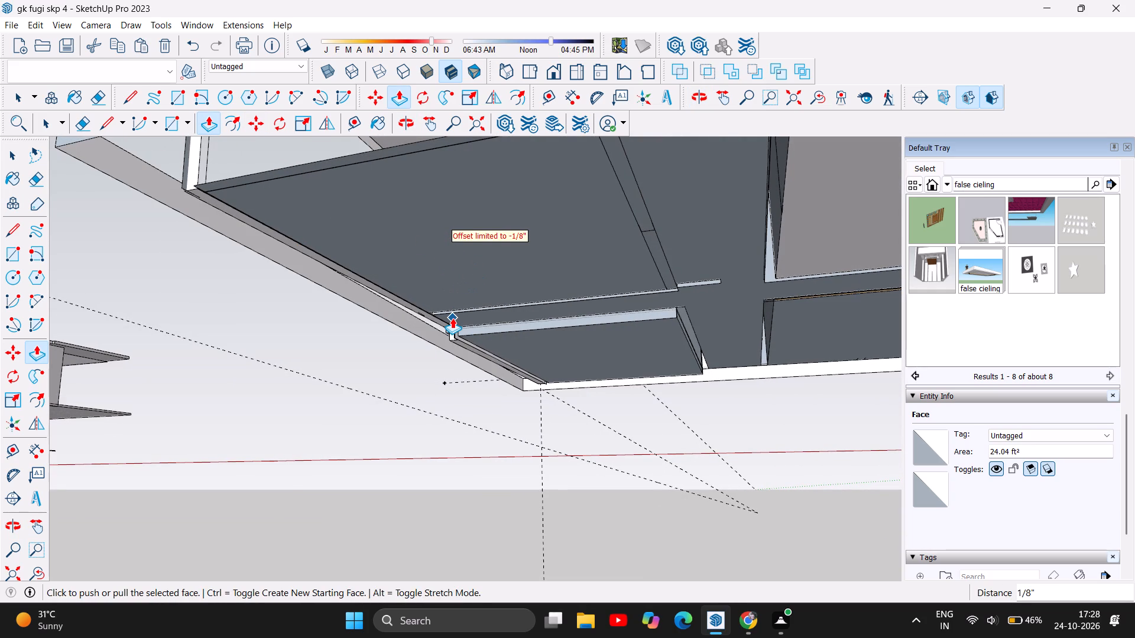
key(Escape)
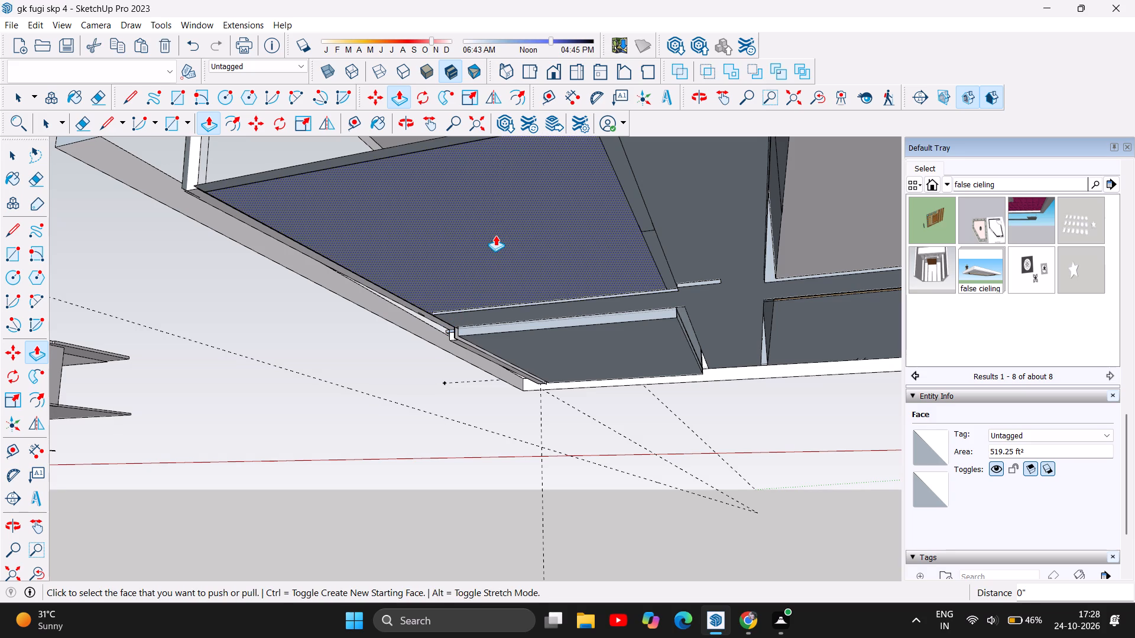
drag(495, 235, 501, 254)
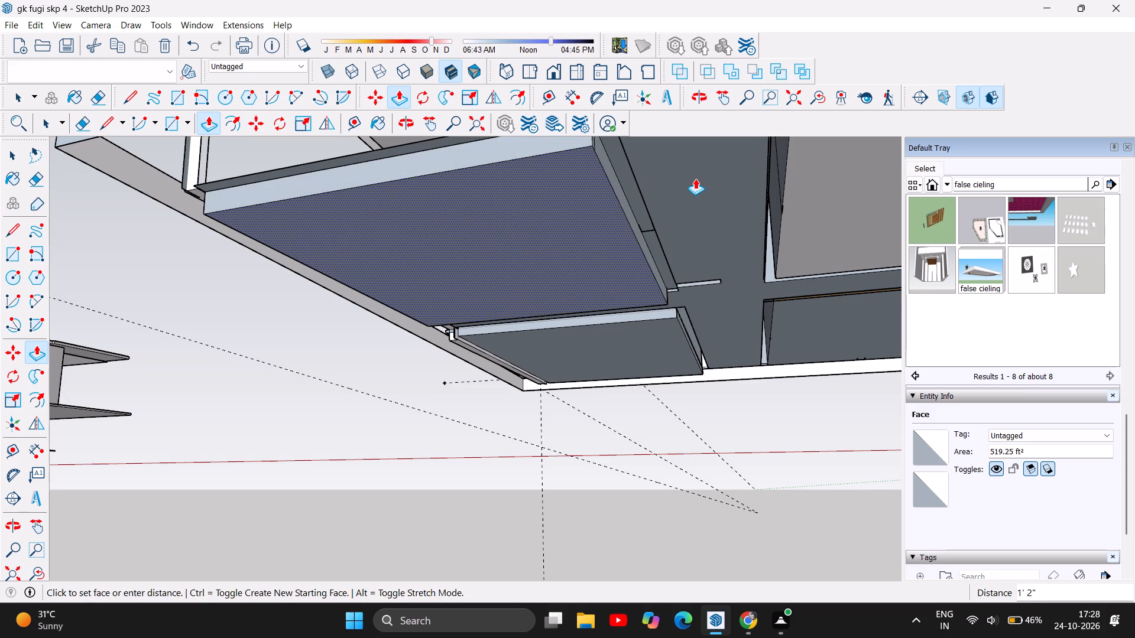
Push/Pull the underside of the cross-shaped corridor floor downward by about 11 3/16", closer to the lowered shop floor.
drag(690, 175, 688, 210)
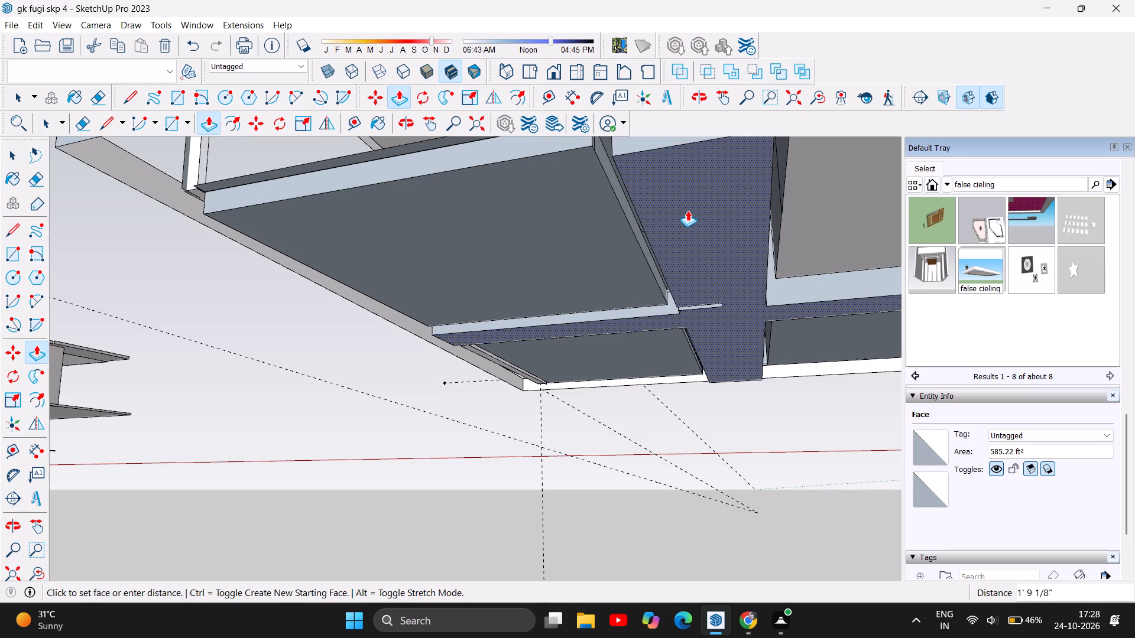
drag(688, 210, 626, 204)
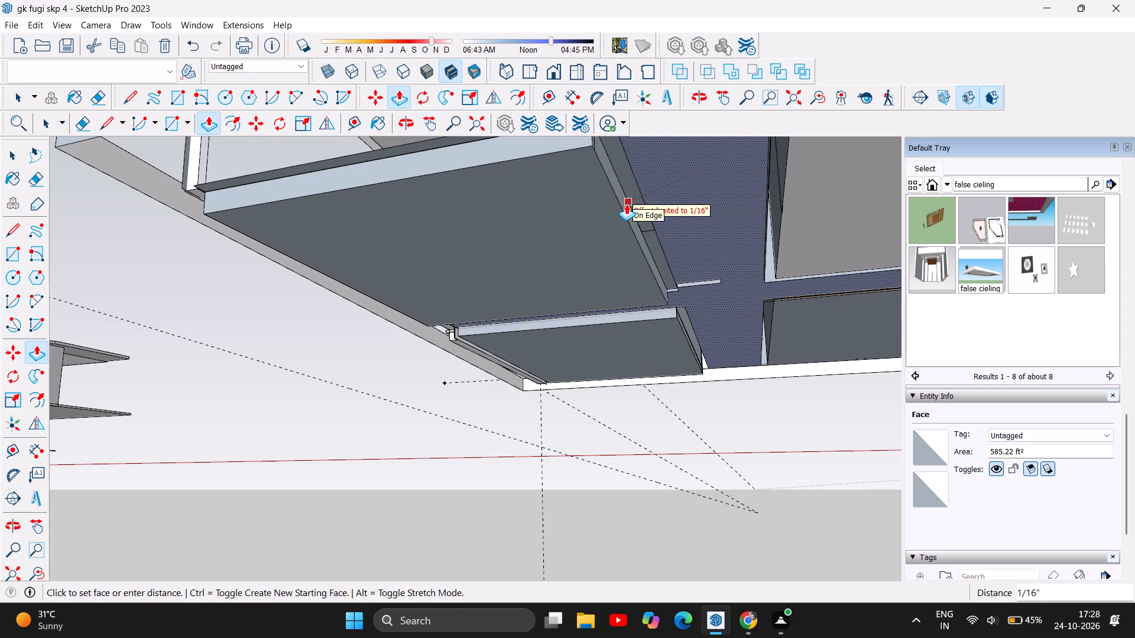
drag(626, 204, 637, 237)
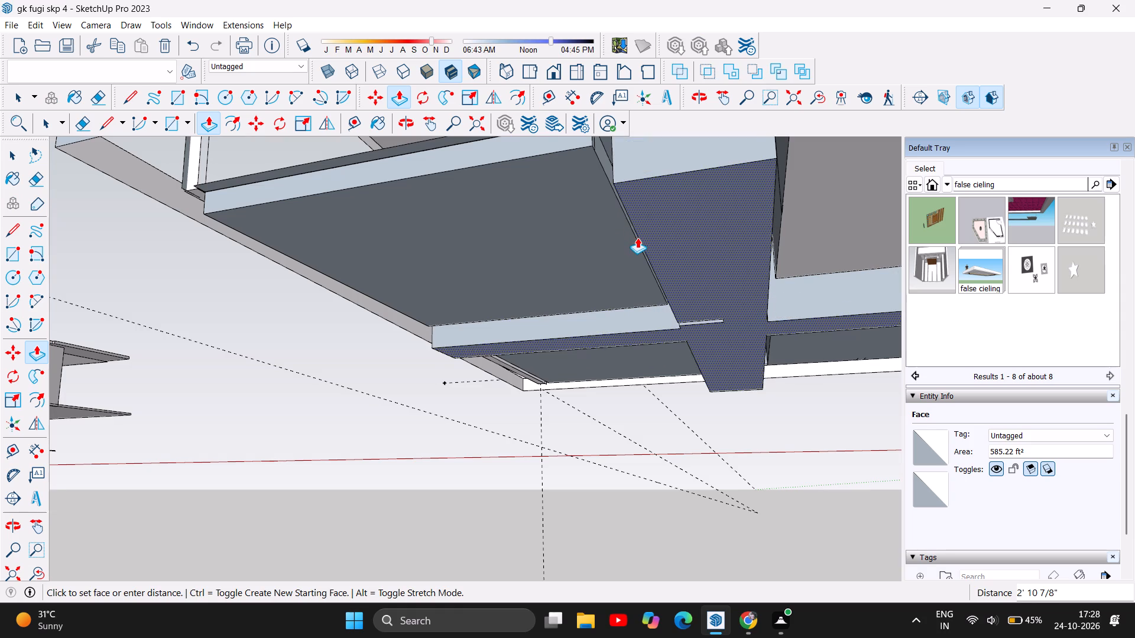
drag(637, 237, 651, 209)
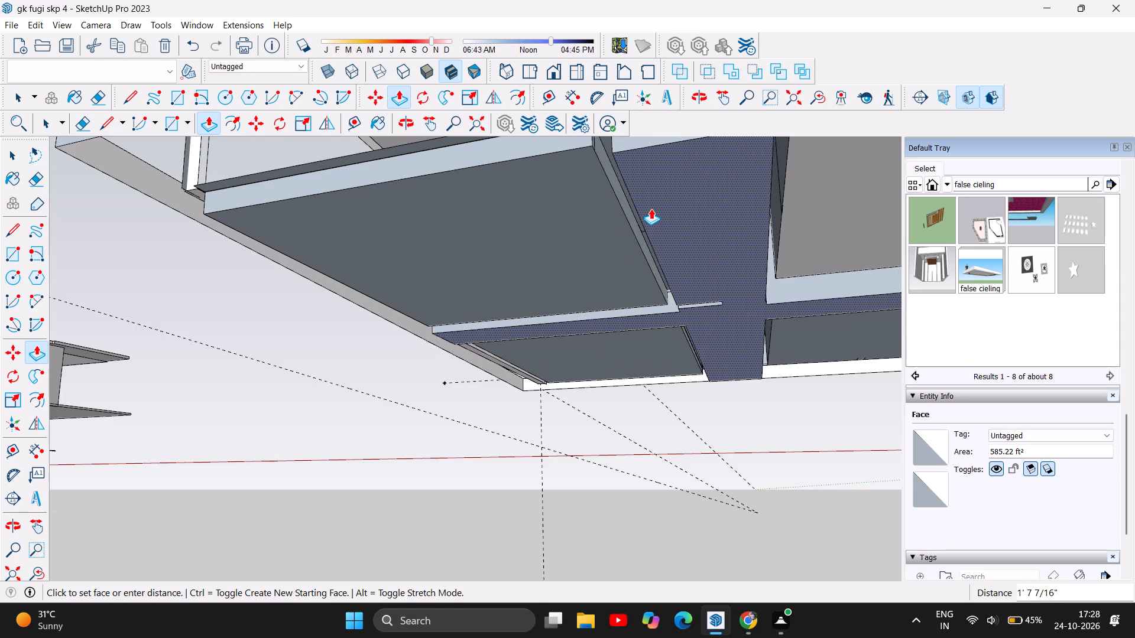
drag(651, 209, 651, 197)
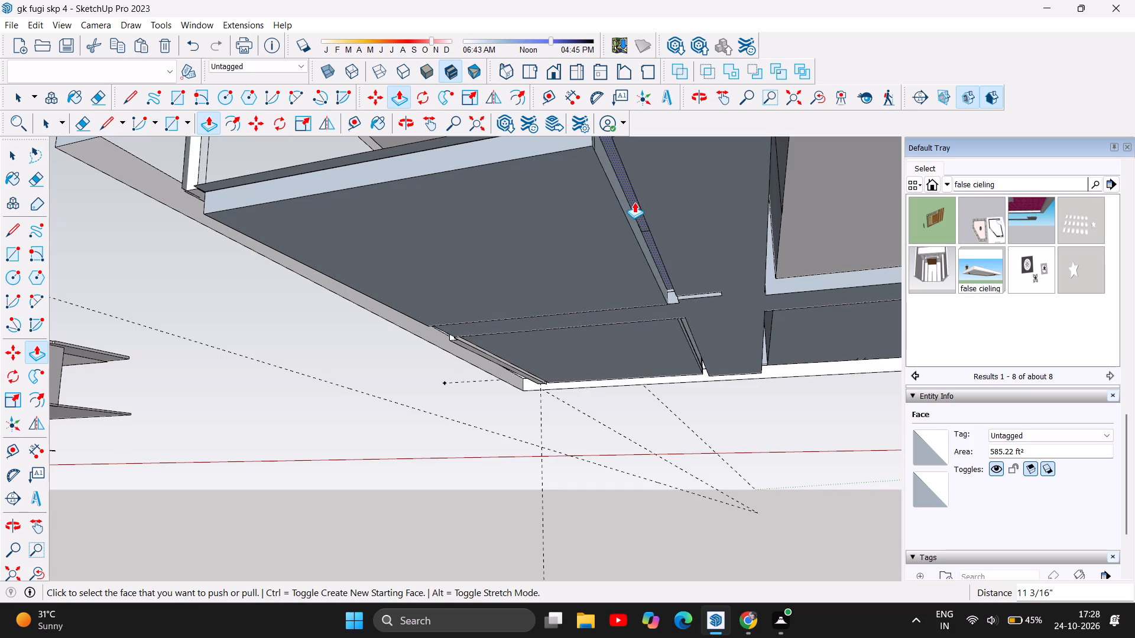
Push/Pull the recessed strip between the shop floor and corridor floor from below, using offsets of 11 3/16" and 2 13/16".
drag(634, 202, 629, 226)
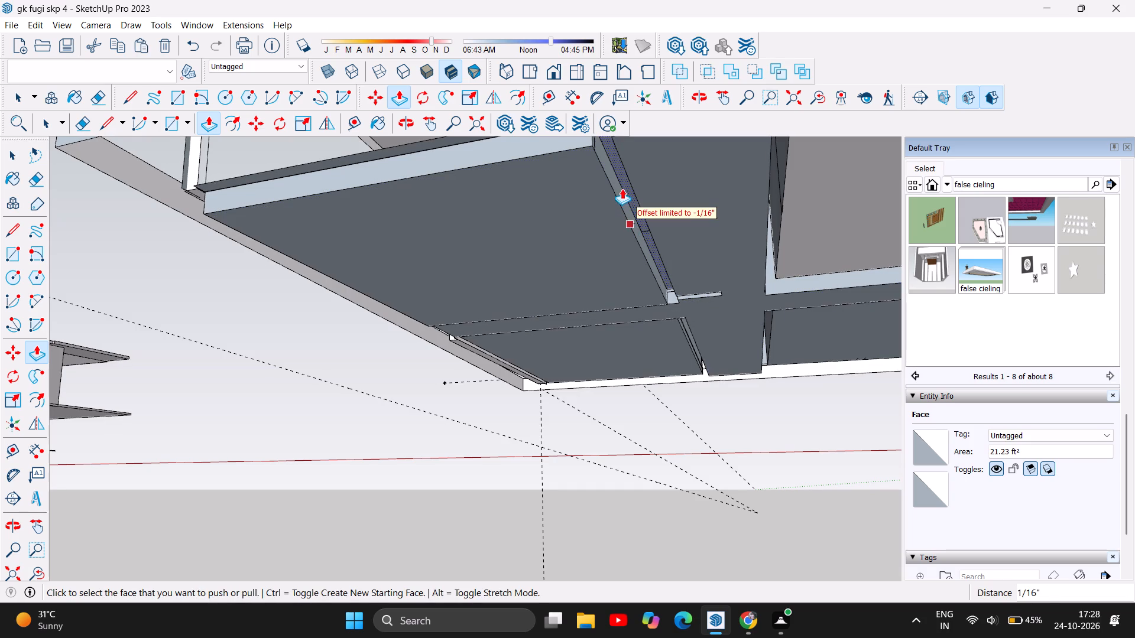
drag(623, 175, 612, 208)
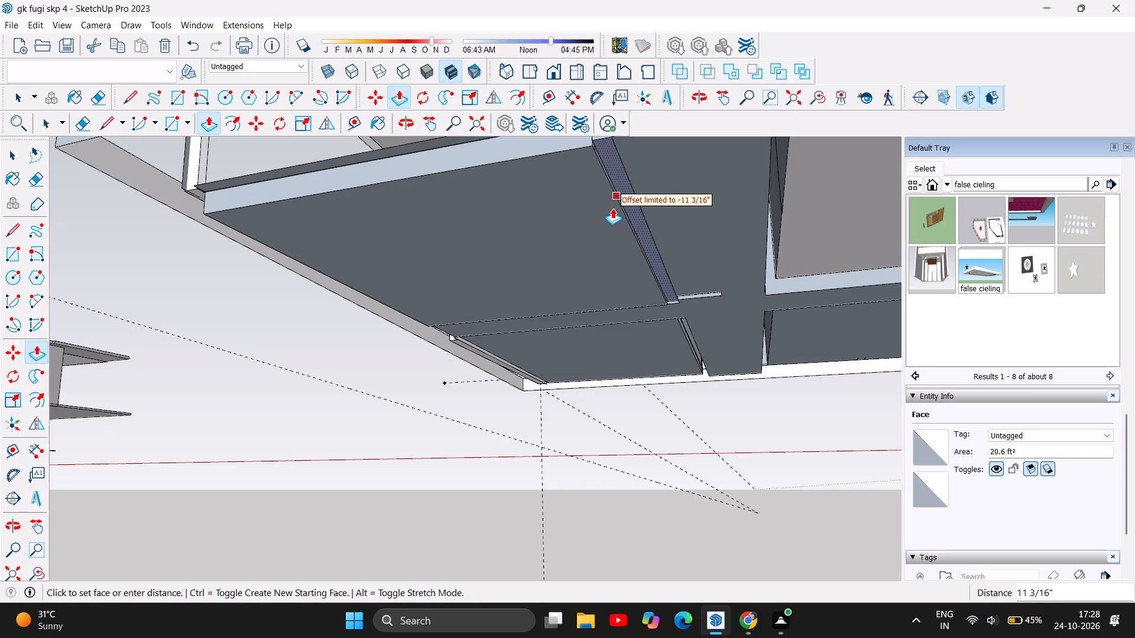
drag(612, 208, 612, 209)
scroll(612, 162, up, 3)
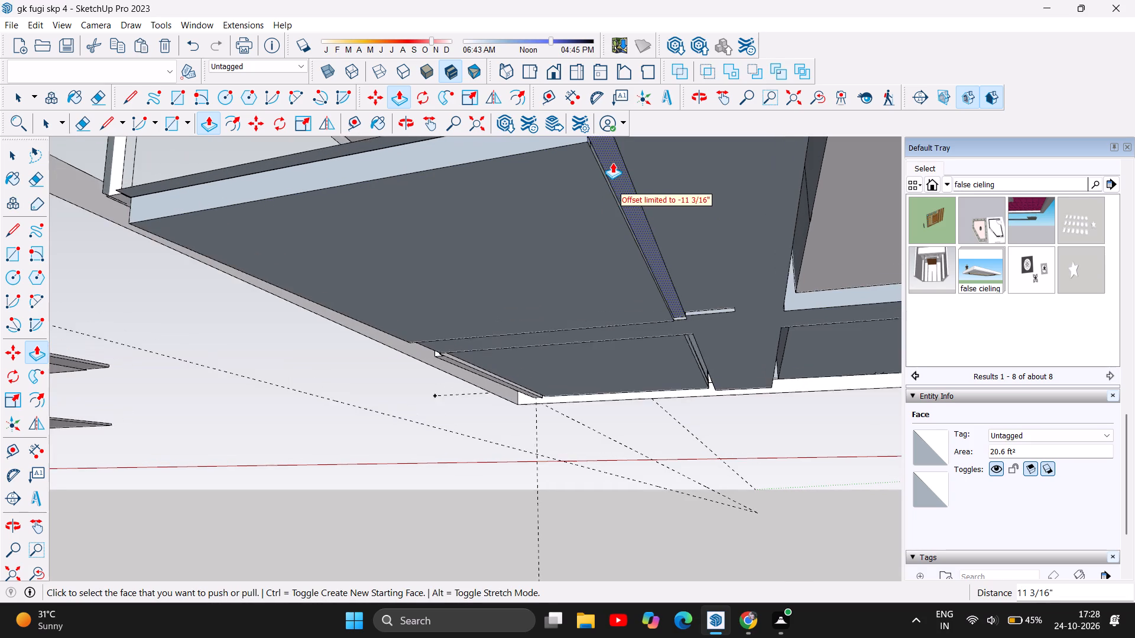
scroll(612, 162, up, 3)
drag(620, 172, 618, 186)
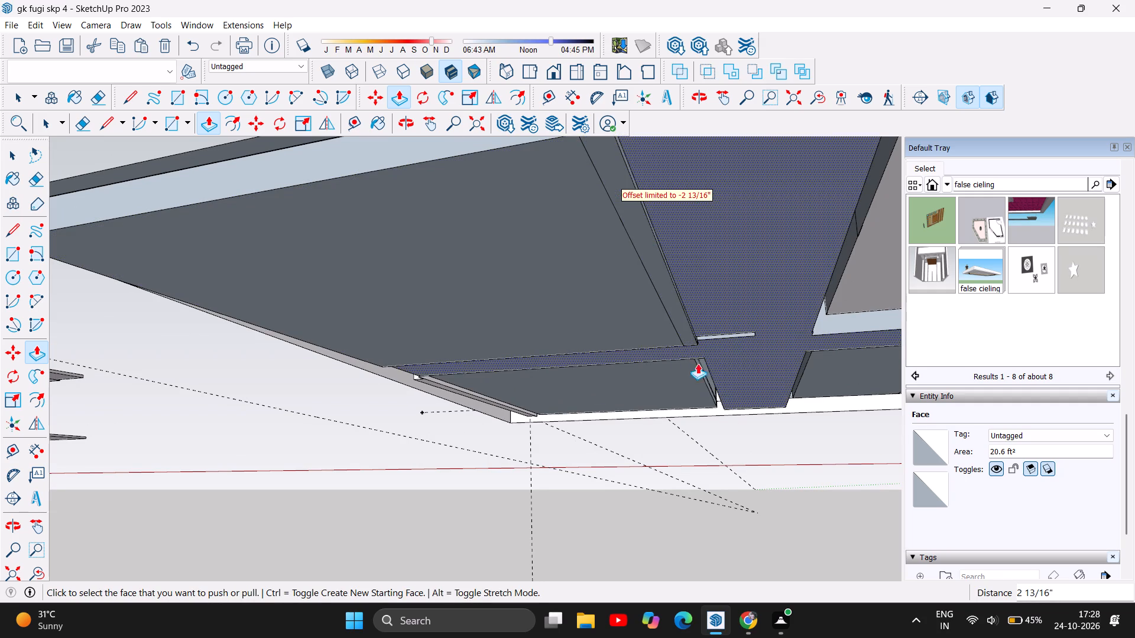
Fill the deep narrow slot between the neighbouring room's floor and the corridor by pulling its recessed face down about 11' 2 5/8".
scroll(709, 399, up, 13)
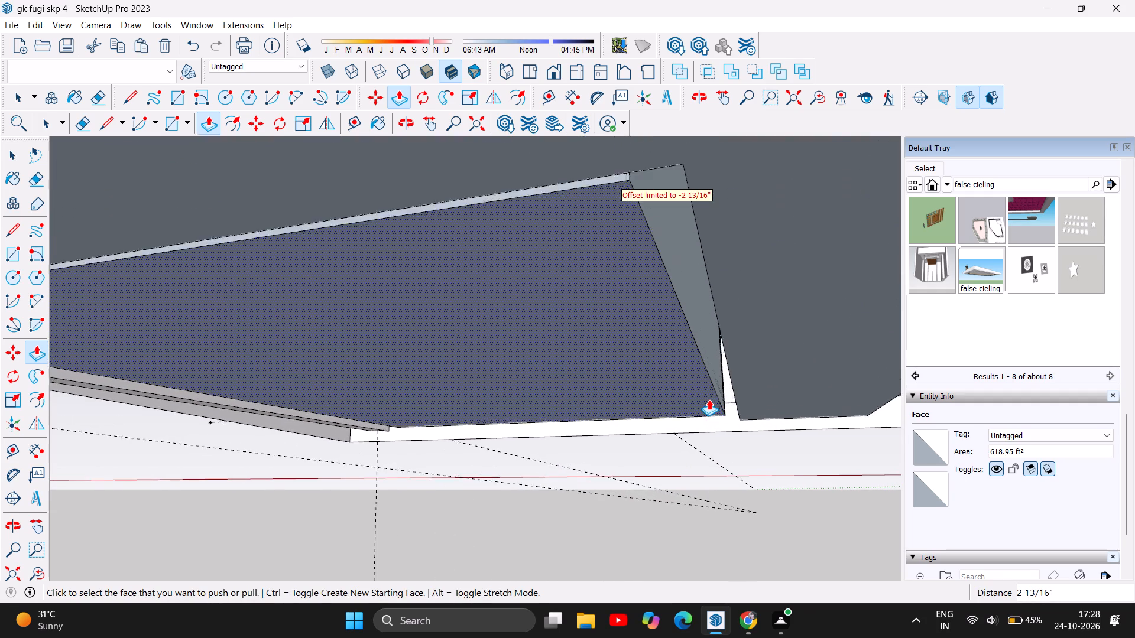
scroll(709, 399, up, 2)
scroll(740, 349, up, 2)
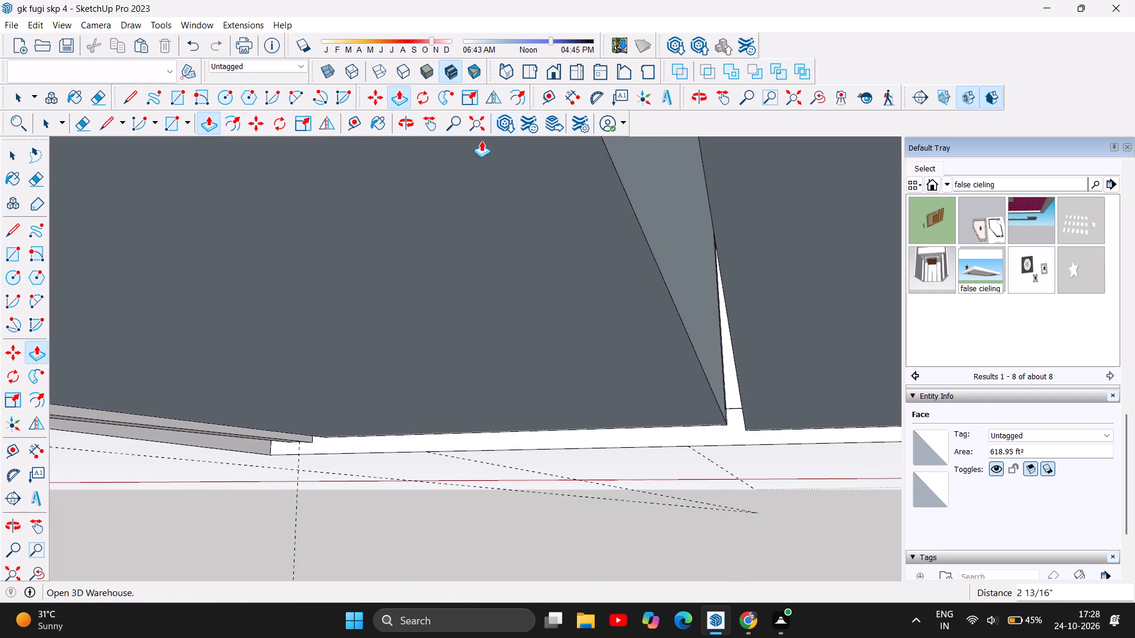
click(407, 125)
drag(658, 359, 682, 333)
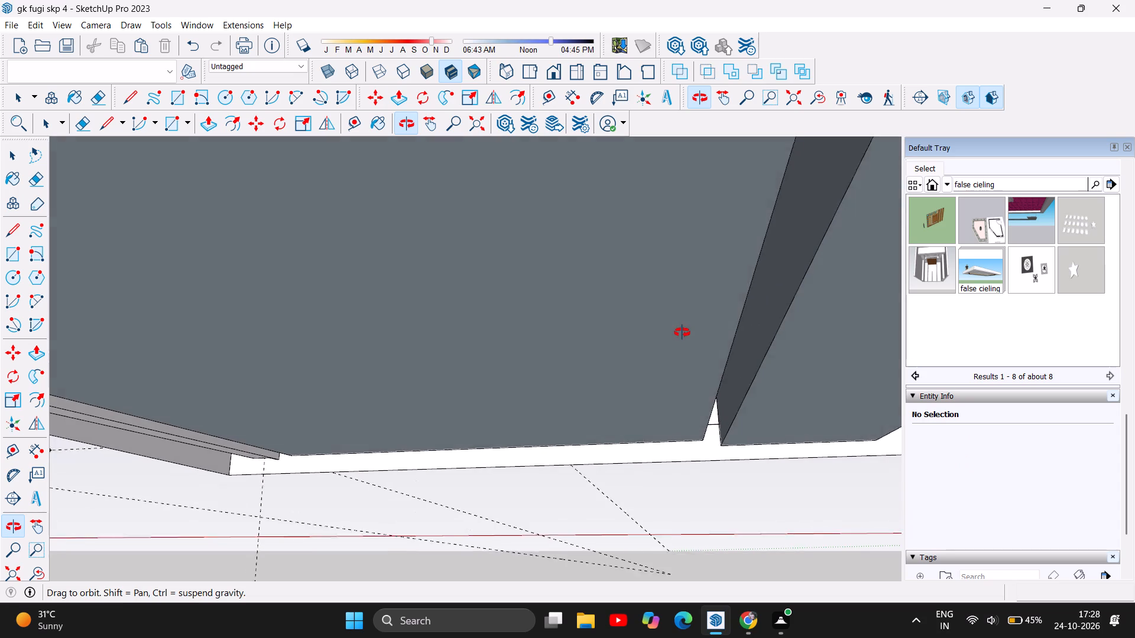
drag(682, 333, 664, 284)
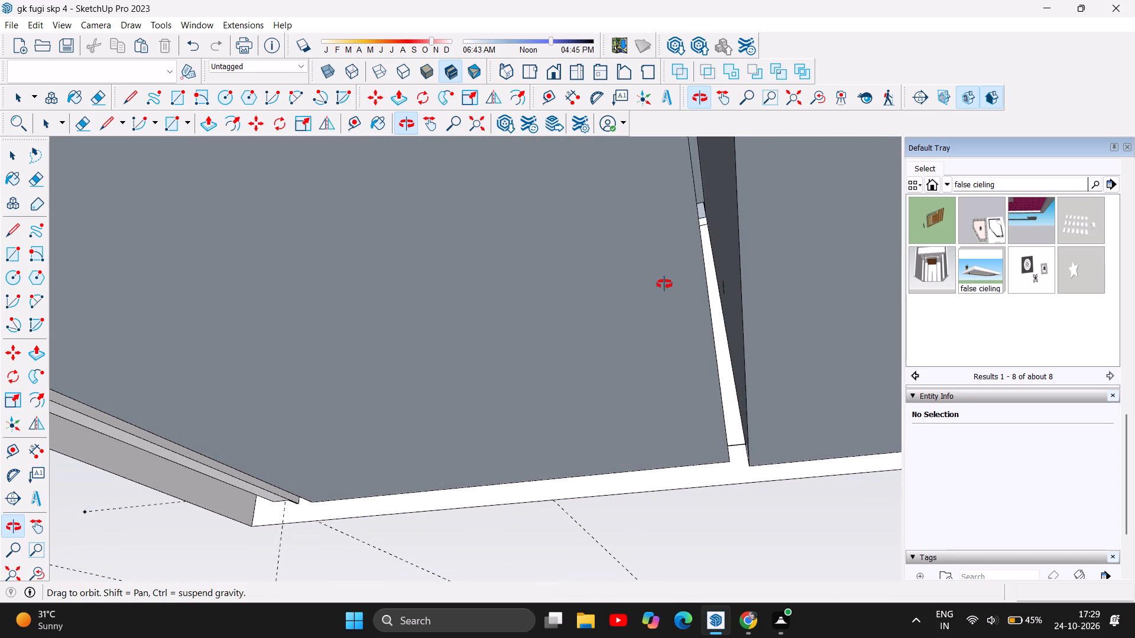
drag(664, 284, 653, 279)
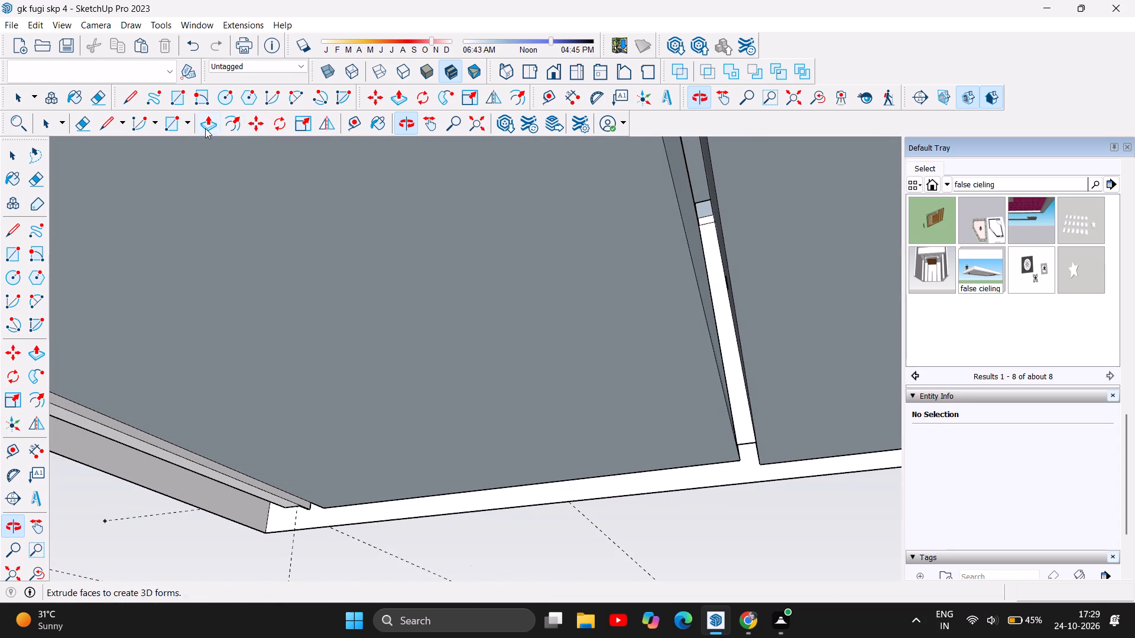
click(205, 128)
drag(698, 158, 698, 181)
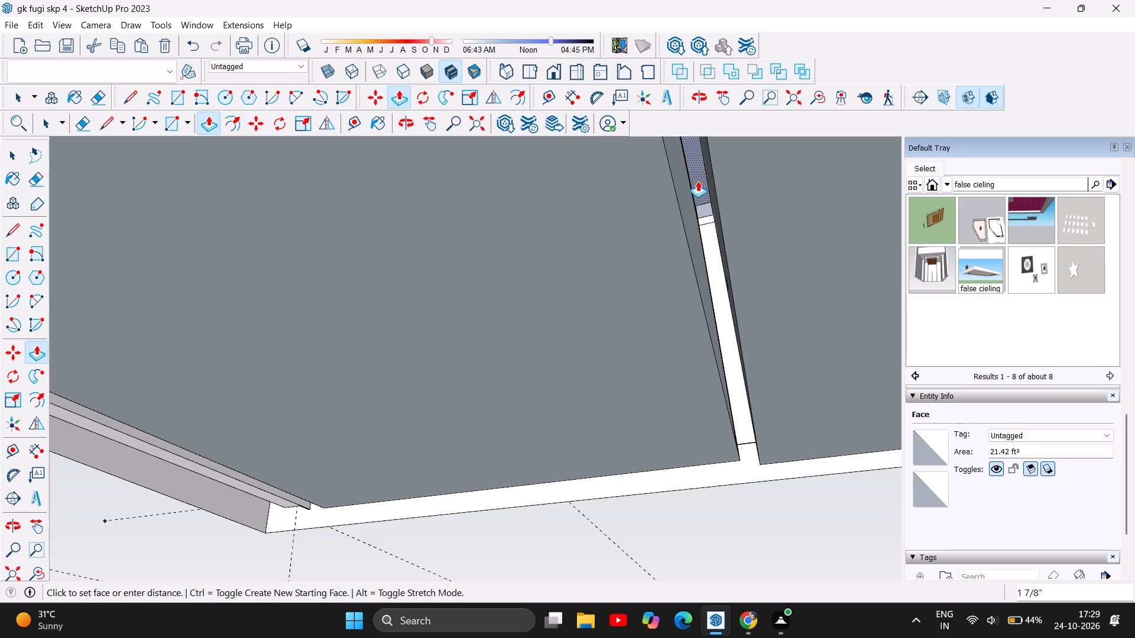
drag(698, 181, 707, 264)
drag(696, 155, 703, 300)
drag(698, 181, 699, 194)
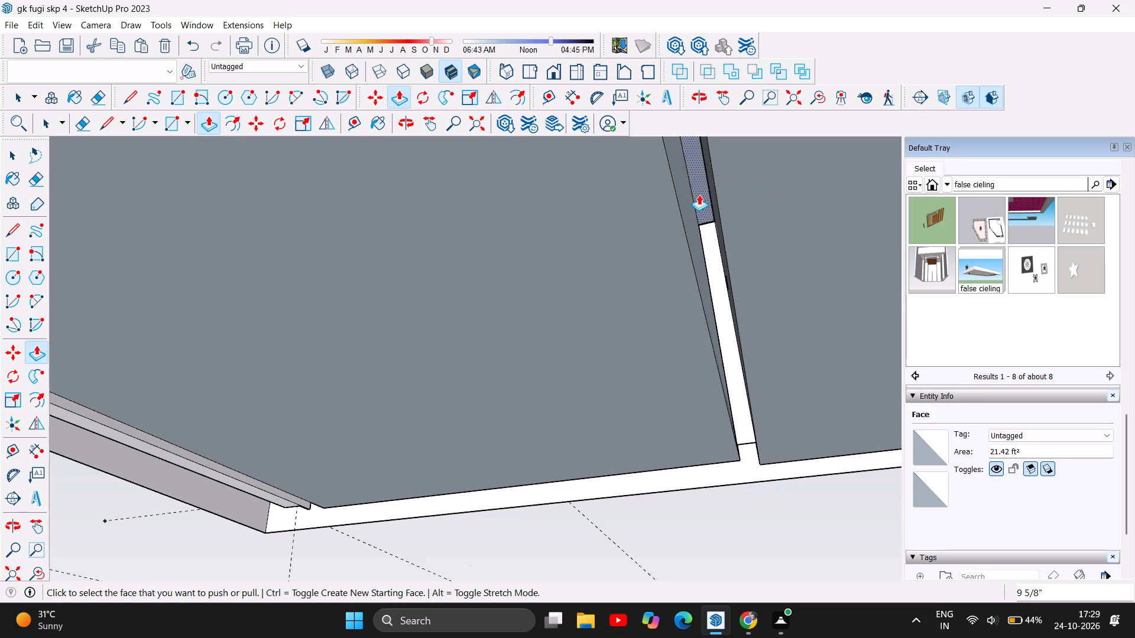
drag(699, 194, 731, 378)
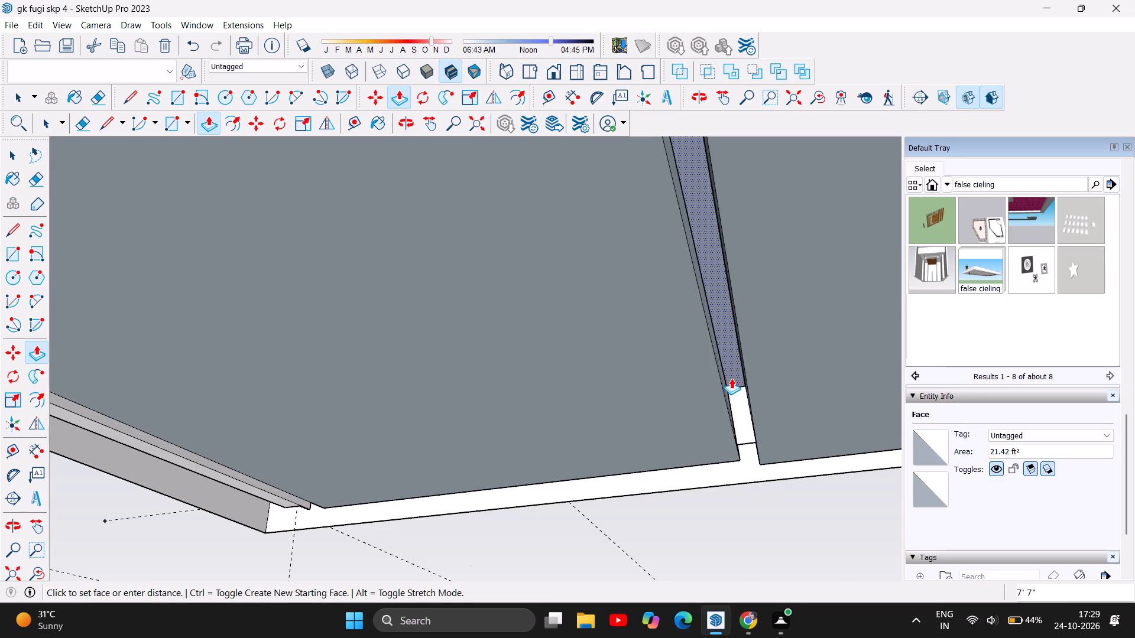
drag(731, 378, 749, 444)
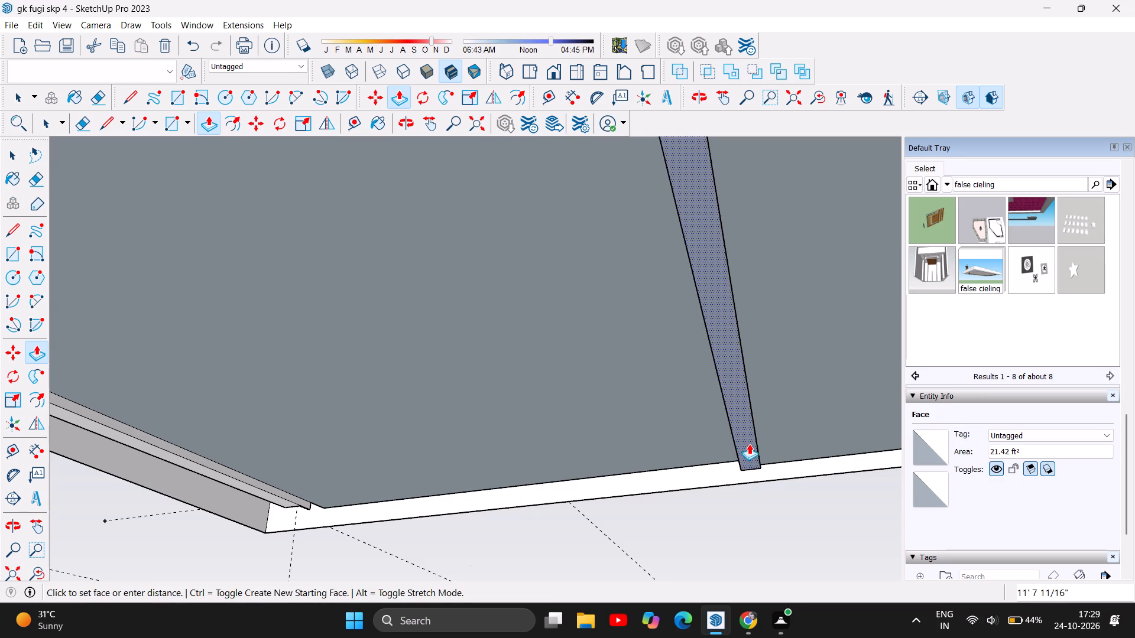
drag(749, 444, 754, 429)
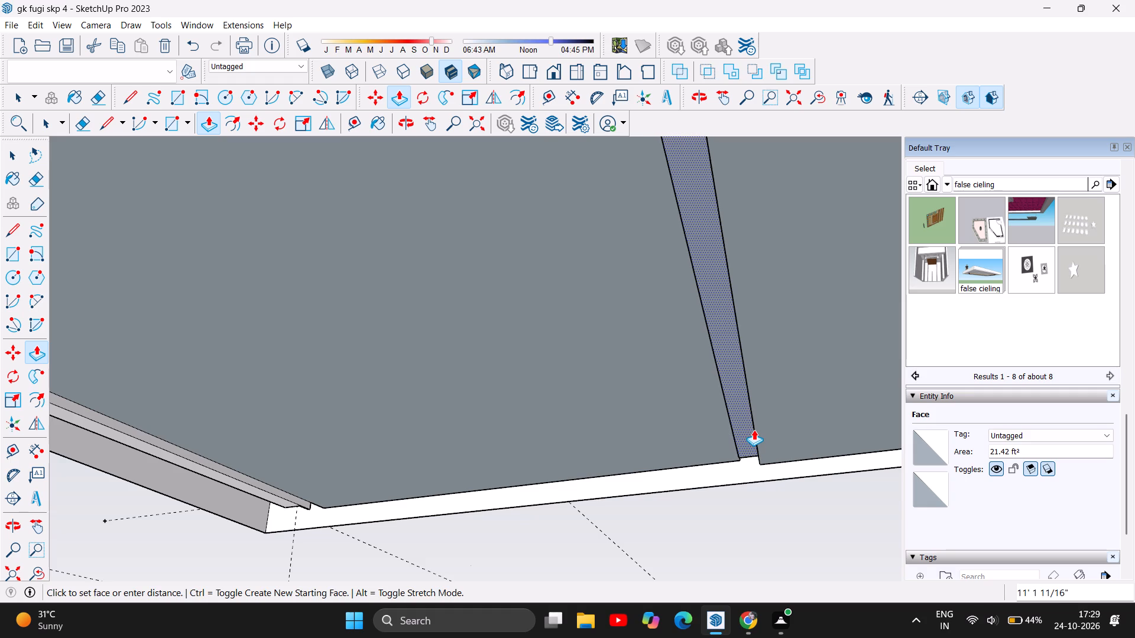
drag(754, 429, 754, 437)
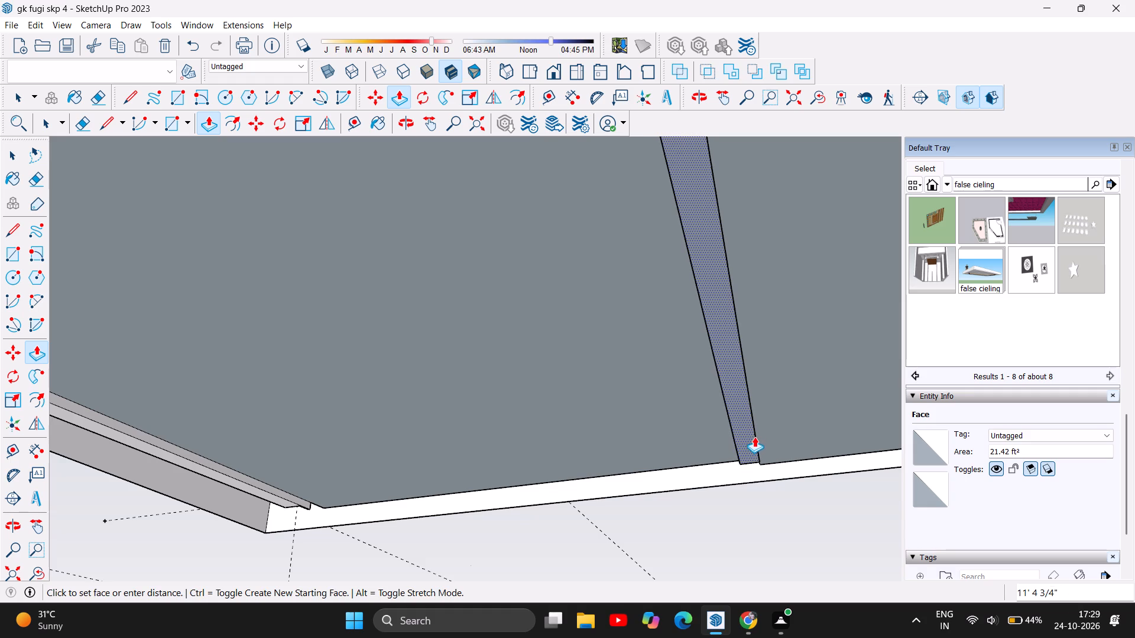
drag(754, 437, 756, 431)
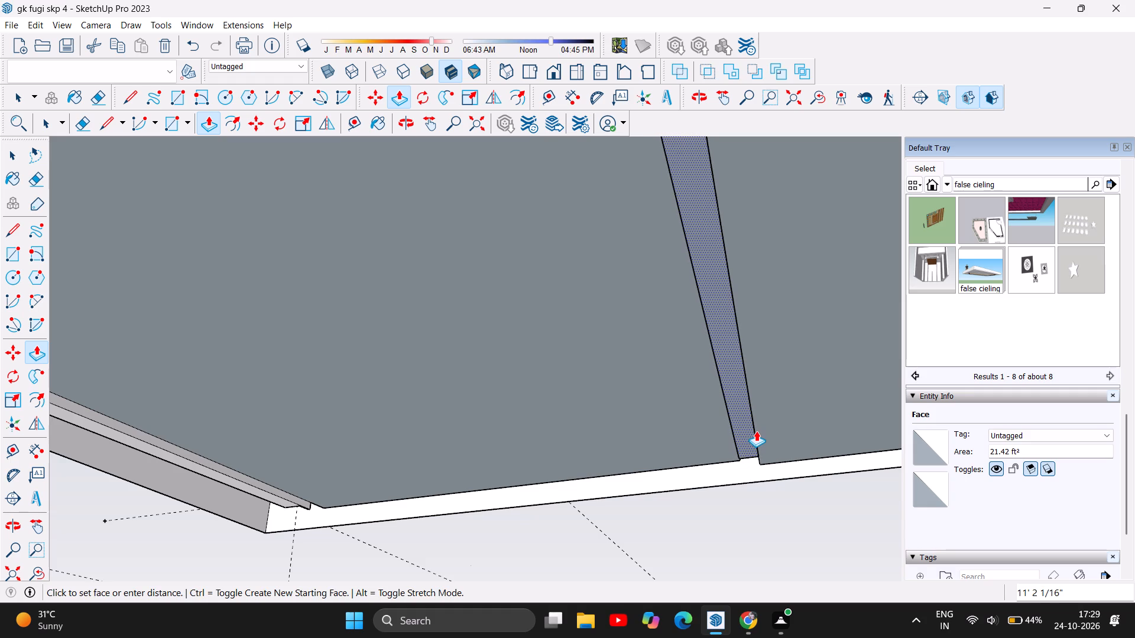
drag(756, 431, 757, 434)
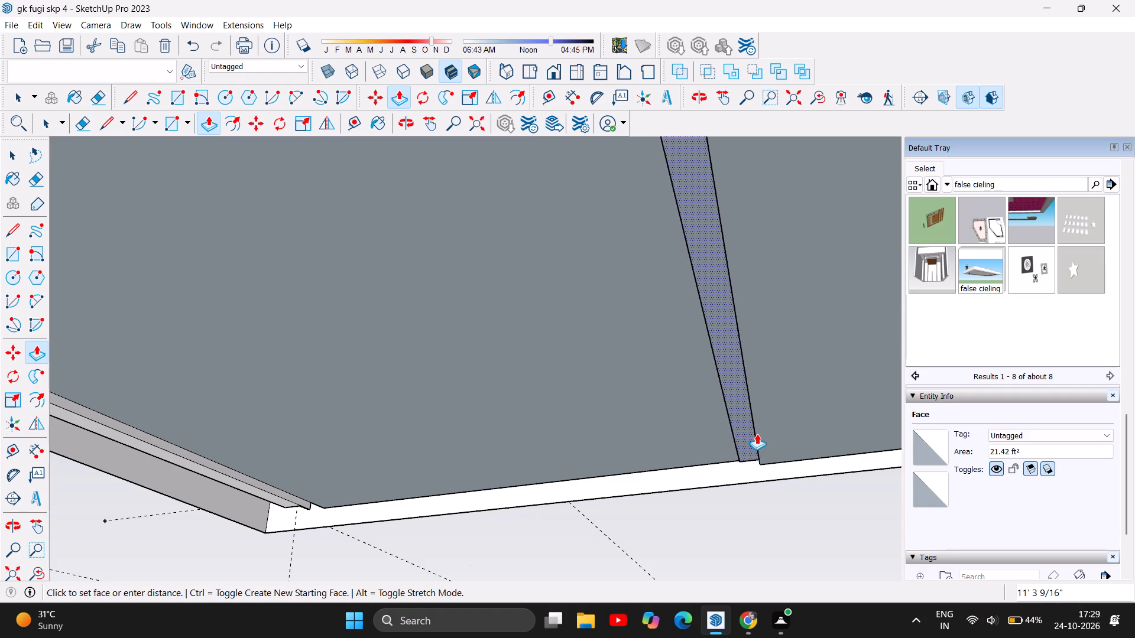
drag(757, 434, 757, 431)
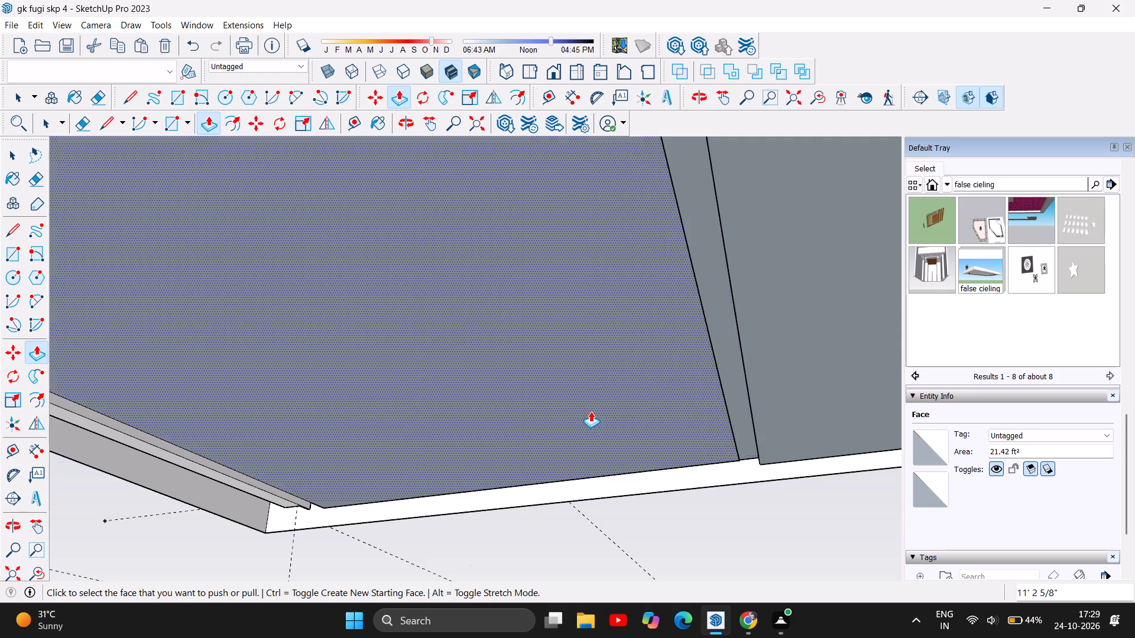
Push/Pull the underside of the recessed room floor across the corridor from the shop downward by about 1' 3/16".
scroll(589, 411, down, 14)
scroll(745, 451, down, 8)
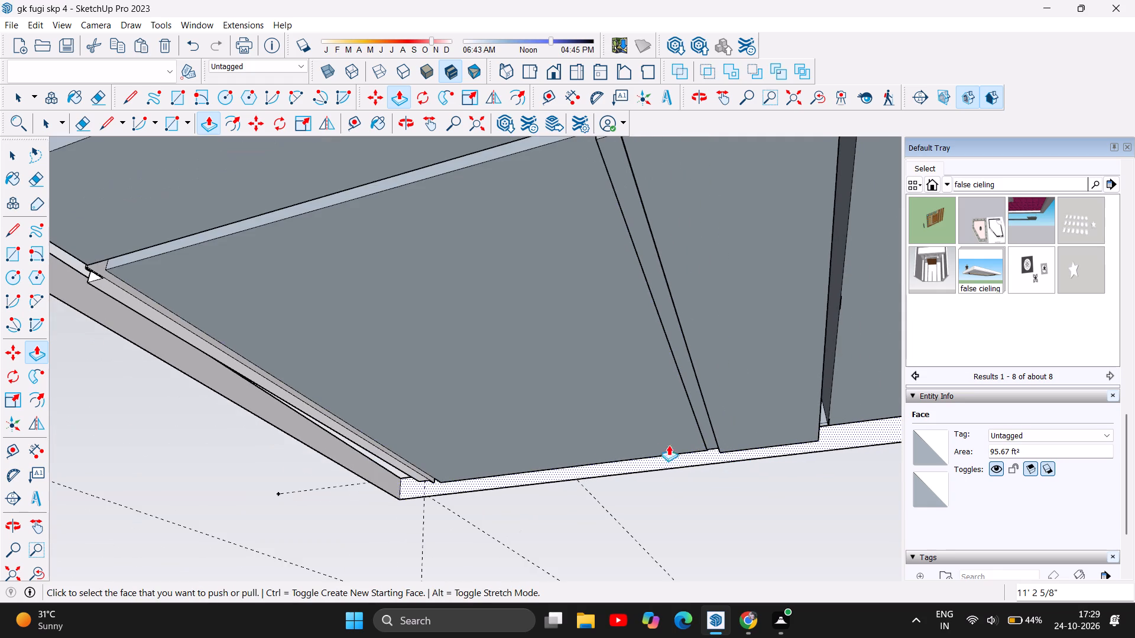
scroll(658, 445, down, 14)
scroll(625, 486, down, 6)
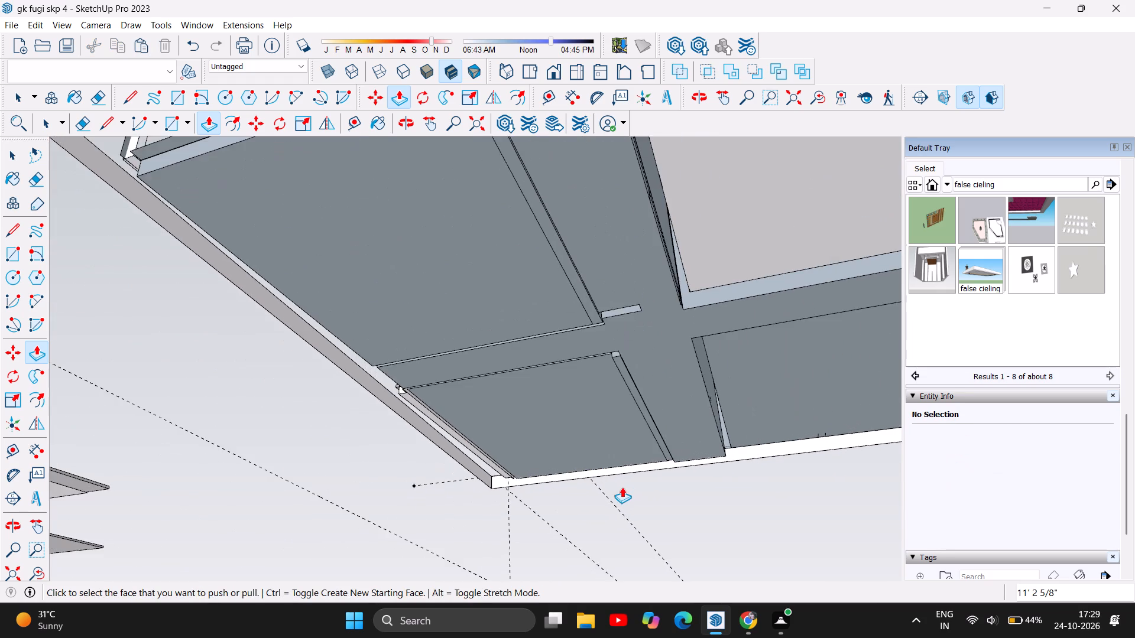
scroll(628, 484, down, 7)
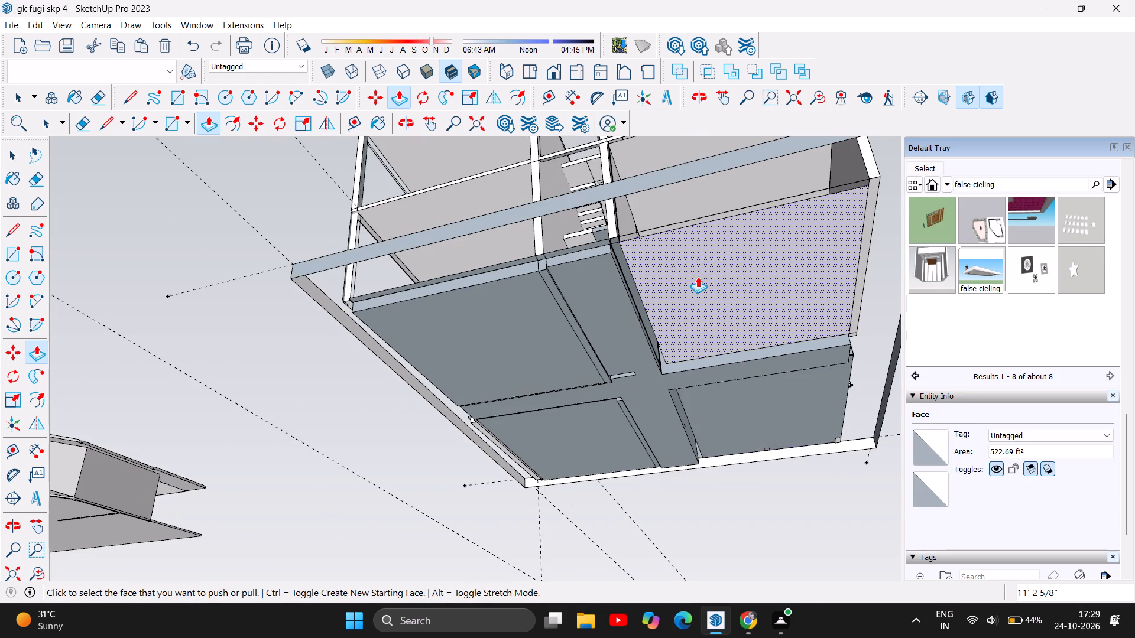
drag(698, 276, 693, 284)
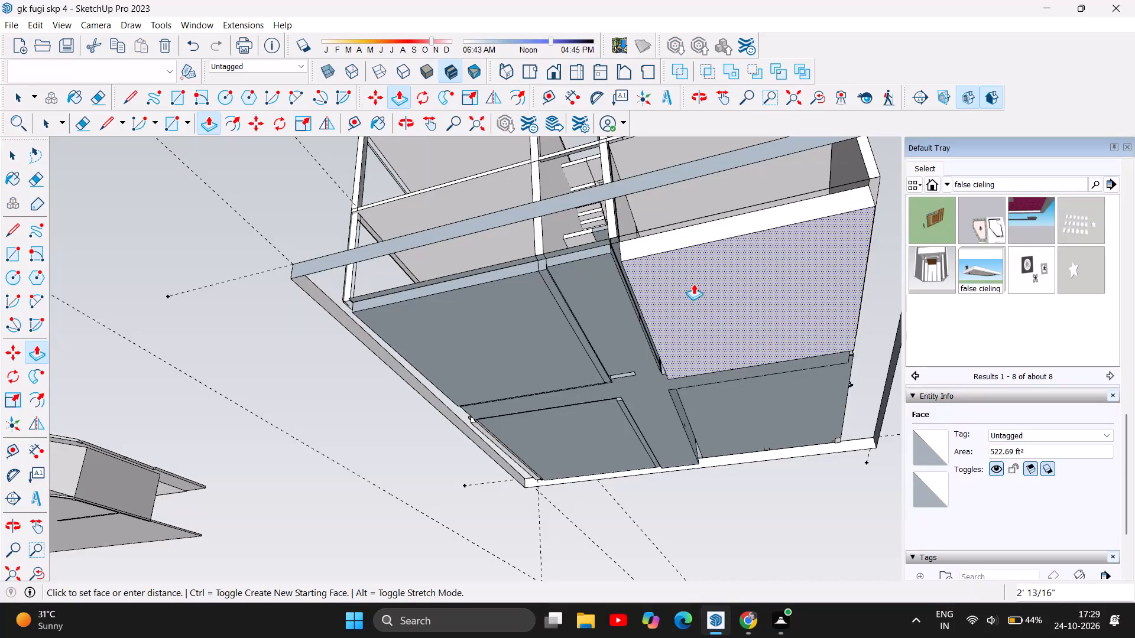
drag(693, 284, 689, 286)
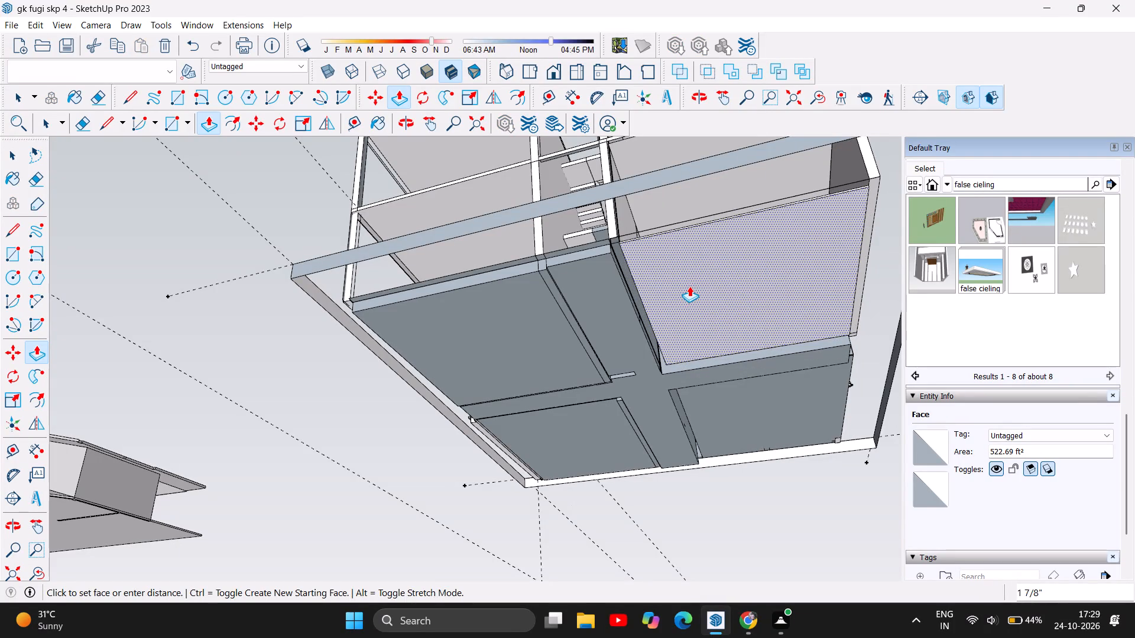
drag(689, 286, 686, 288)
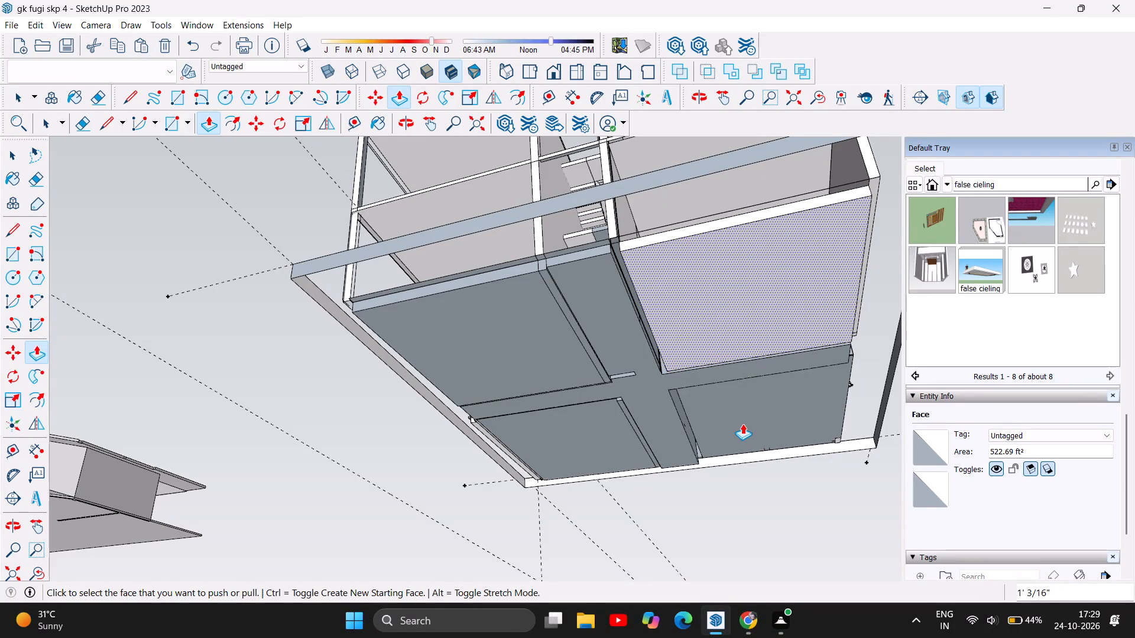
Inspect the building's facades, plinth and ground-floor rooms from all sides after the floor slab changes.
click(397, 123)
drag(485, 296, 482, 441)
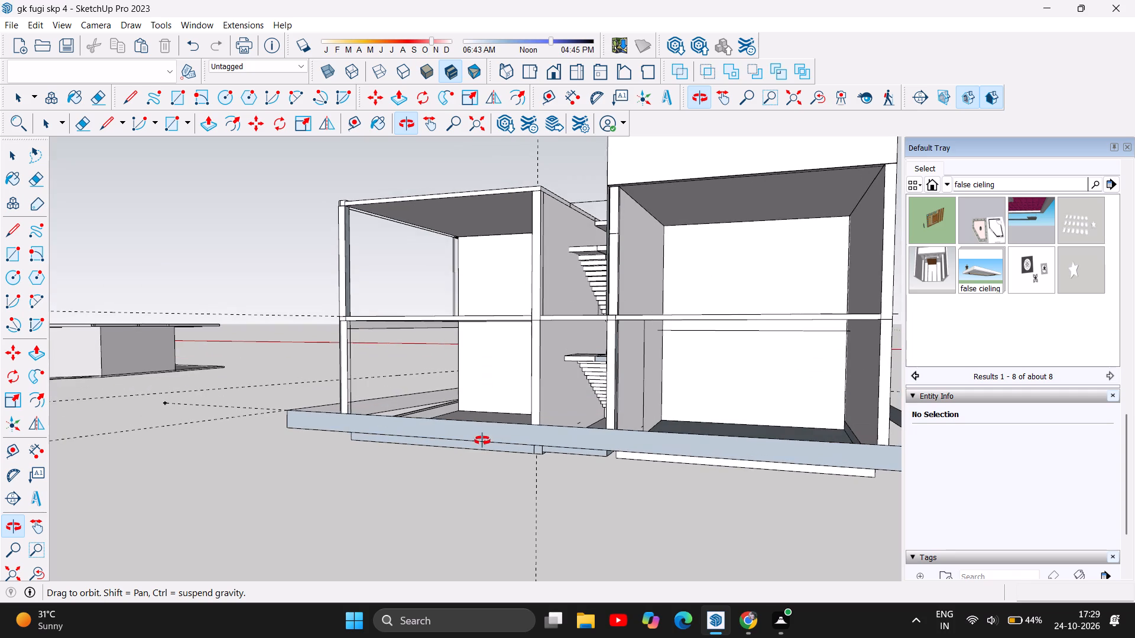
scroll(351, 413, down, 14)
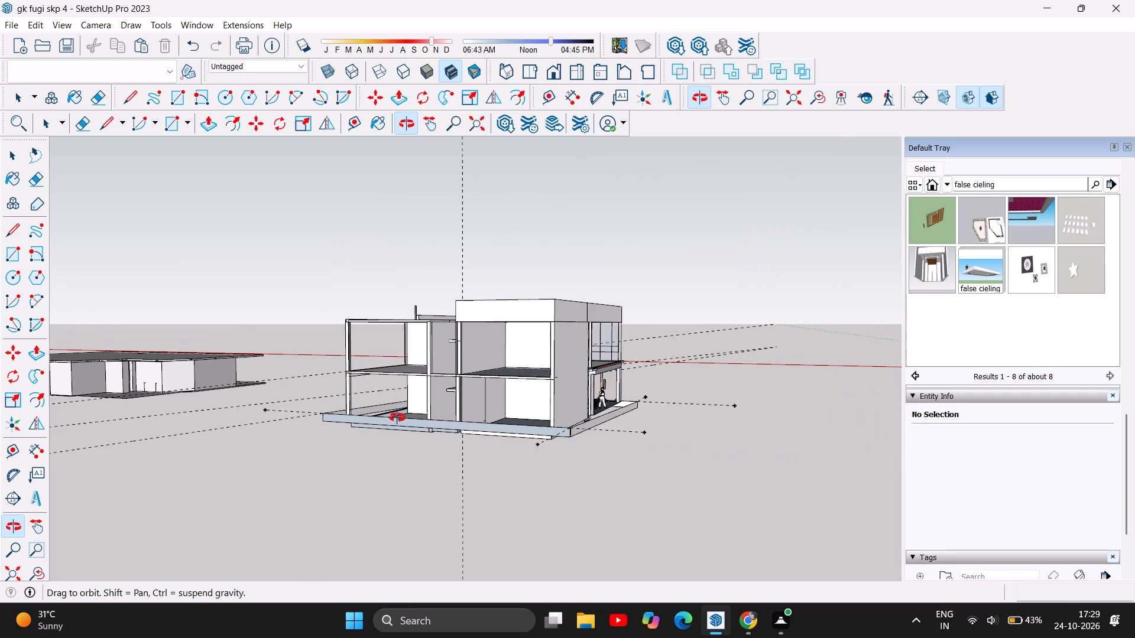
drag(631, 401, 262, 401)
drag(566, 382, 490, 396)
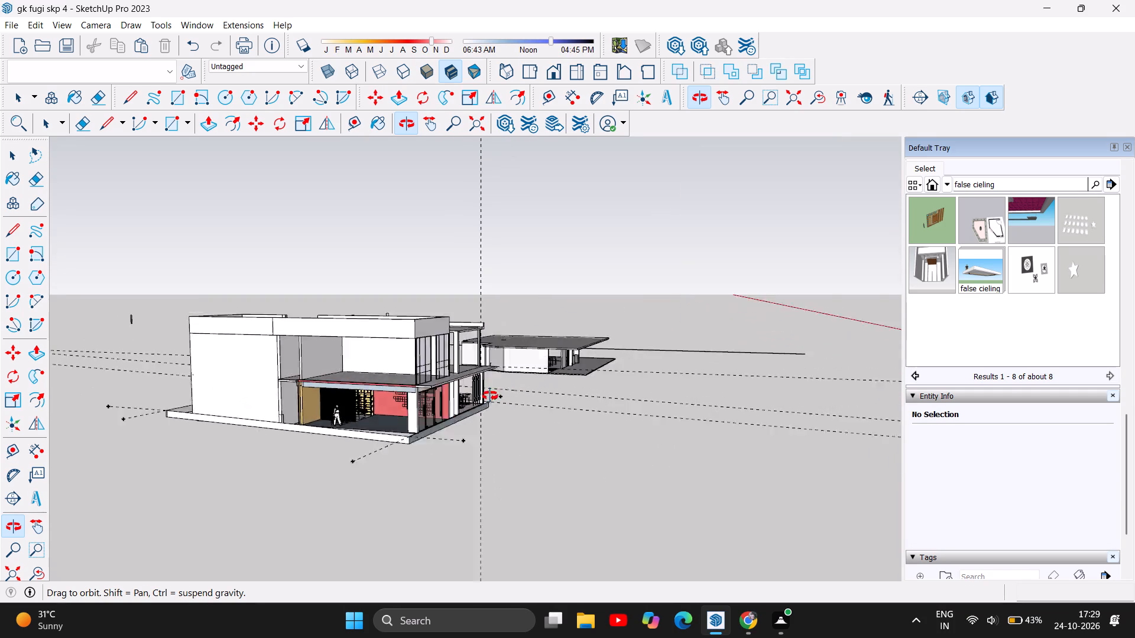
drag(490, 396, 262, 402)
scroll(229, 414, up, 16)
scroll(358, 491, up, 3)
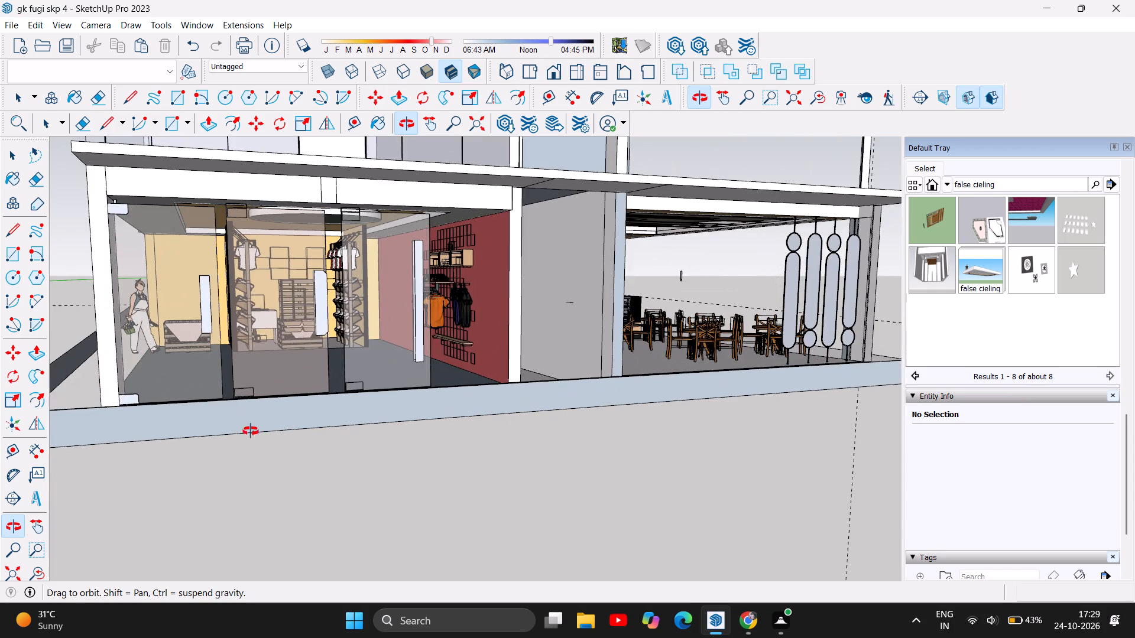
scroll(246, 429, down, 12)
drag(556, 424, 195, 399)
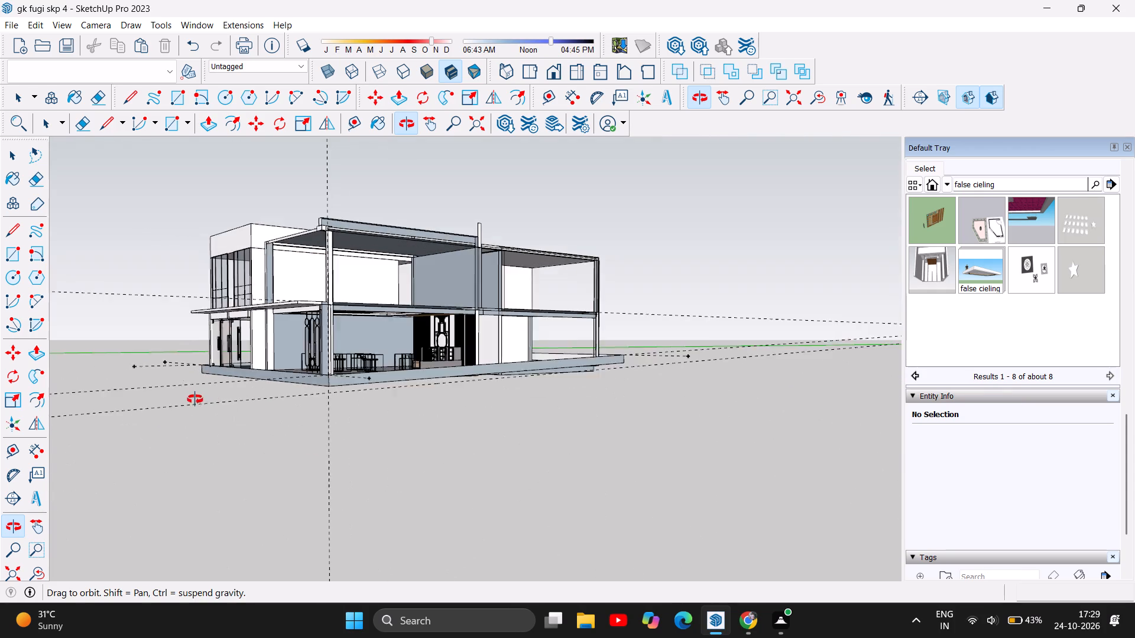
drag(195, 399, 203, 397)
drag(597, 341, 916, 438)
drag(326, 470, 786, 436)
drag(145, 353, 753, 369)
drag(224, 395, 748, 371)
drag(79, 373, 662, 382)
drag(510, 445, 87, 452)
drag(496, 406, 449, 472)
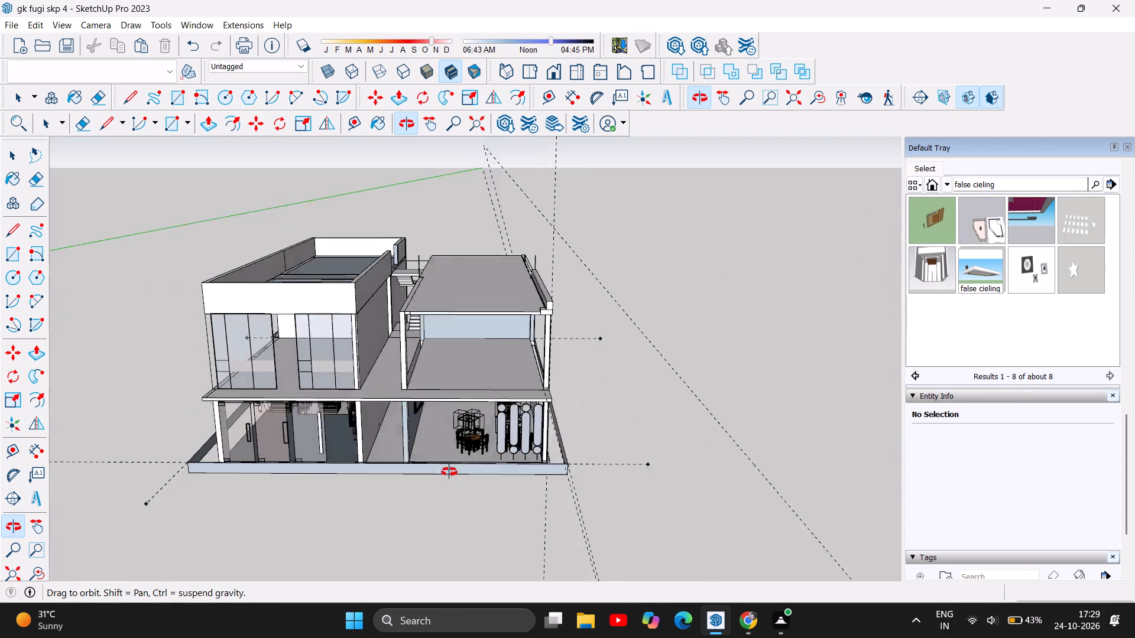
drag(449, 472, 768, 466)
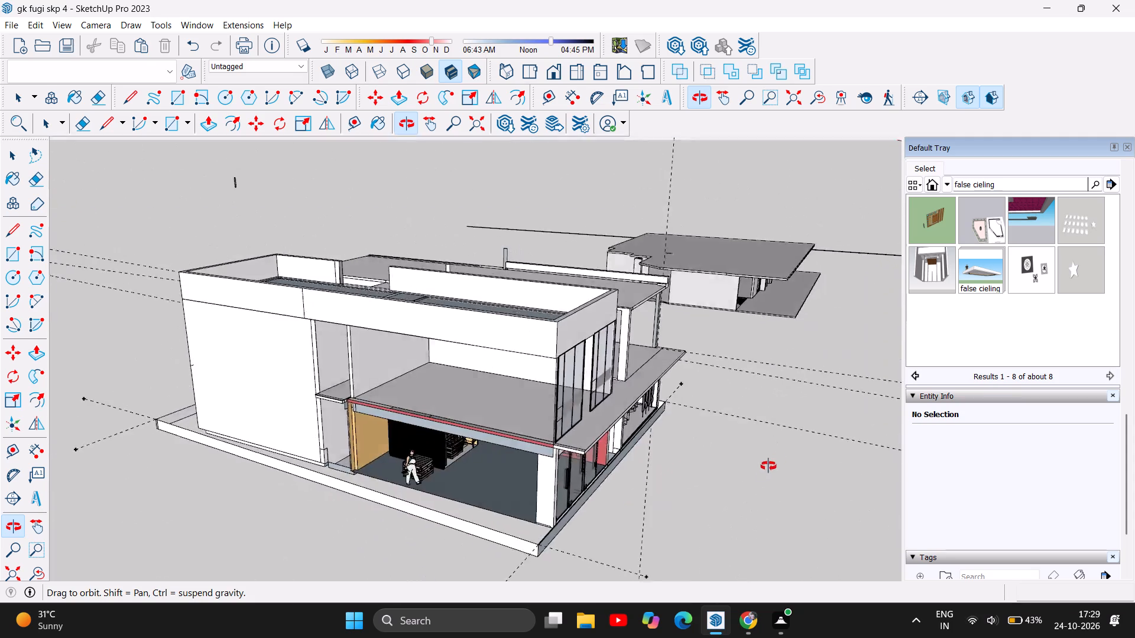
drag(768, 466, 339, 399)
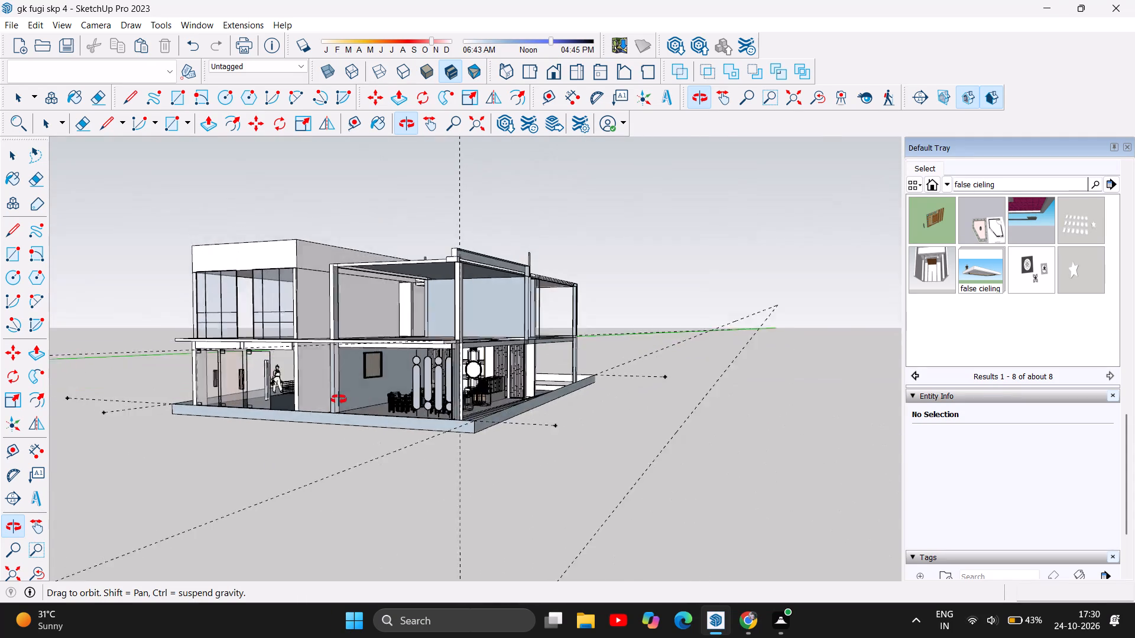
drag(339, 399, 311, 424)
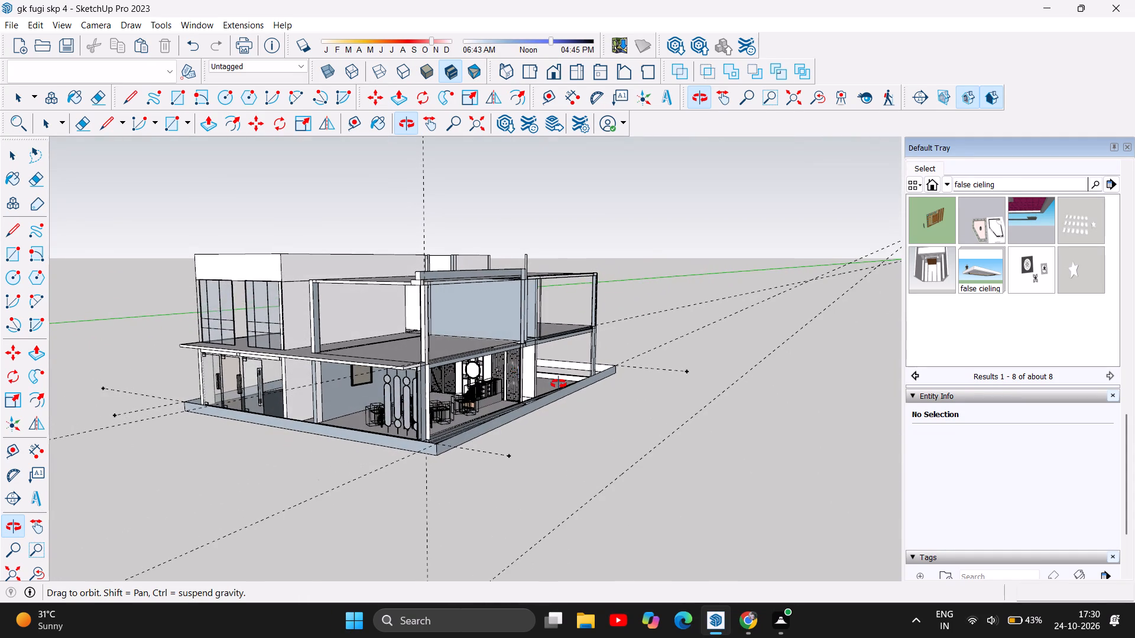
drag(559, 384, 311, 387)
drag(684, 409, 316, 402)
drag(618, 406, 499, 414)
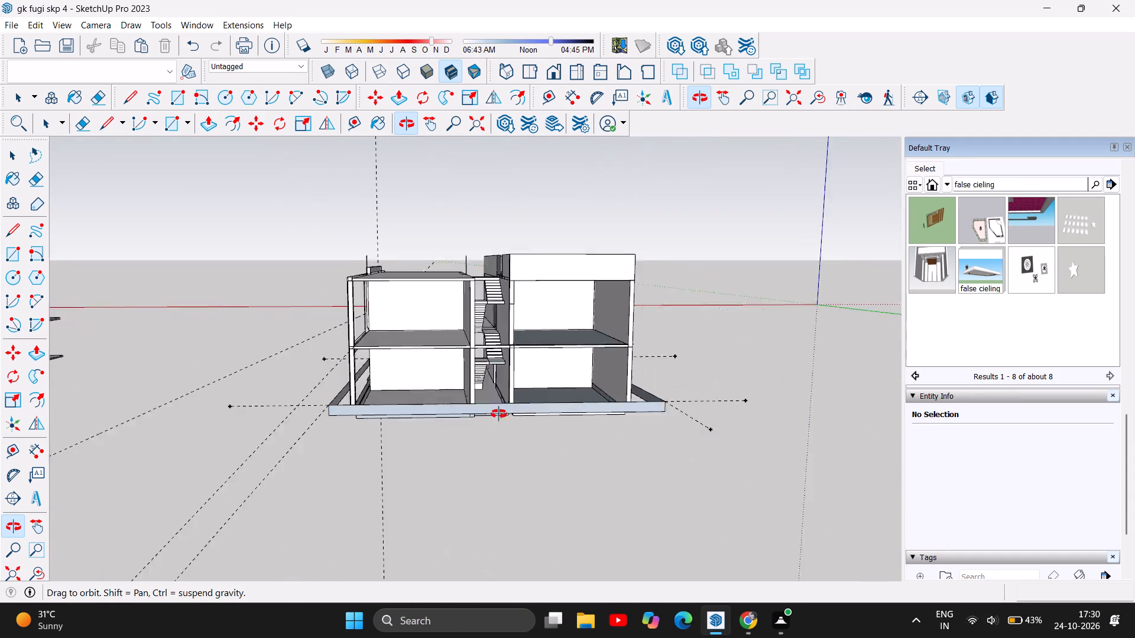
drag(499, 414, 401, 404)
drag(800, 427, 588, 436)
drag(733, 416, 624, 425)
drag(714, 410, 604, 411)
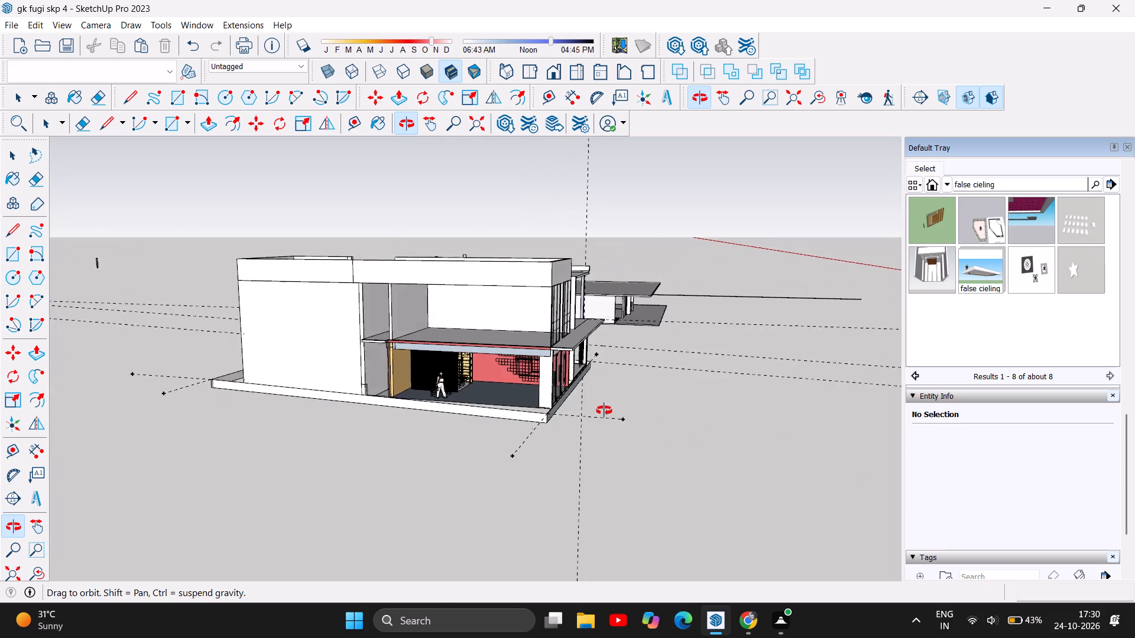
drag(604, 411, 604, 411)
drag(397, 371, 503, 355)
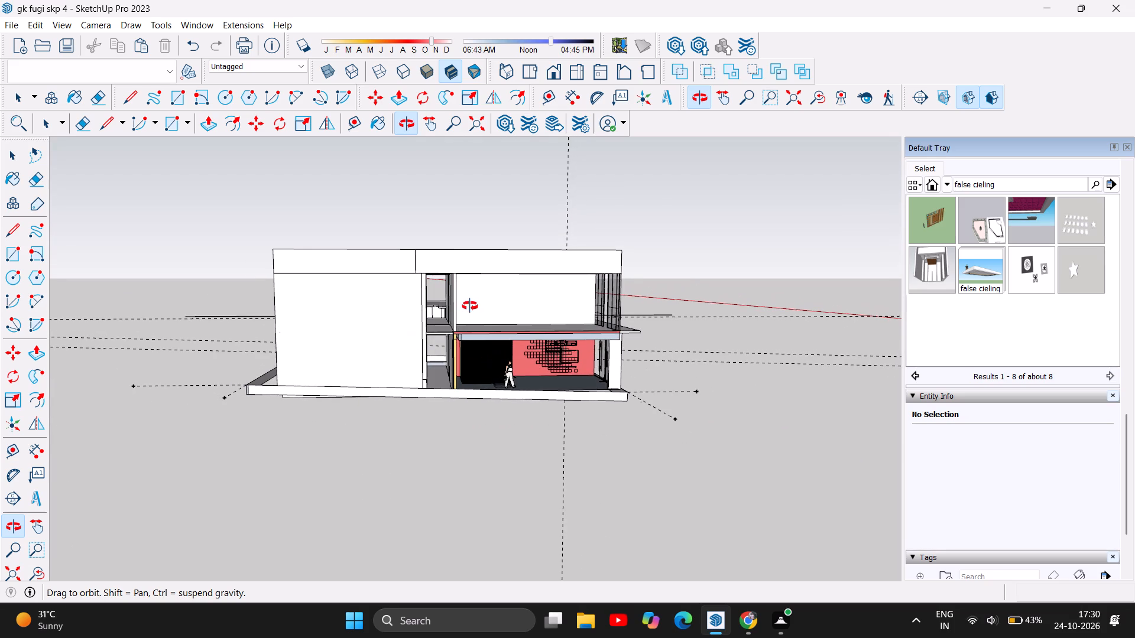
Push/Pull the recessed strip along the upper corridor wall up 5" to floor level, and raise it about 3' 7/8" into a low wall.
scroll(426, 297, up, 7)
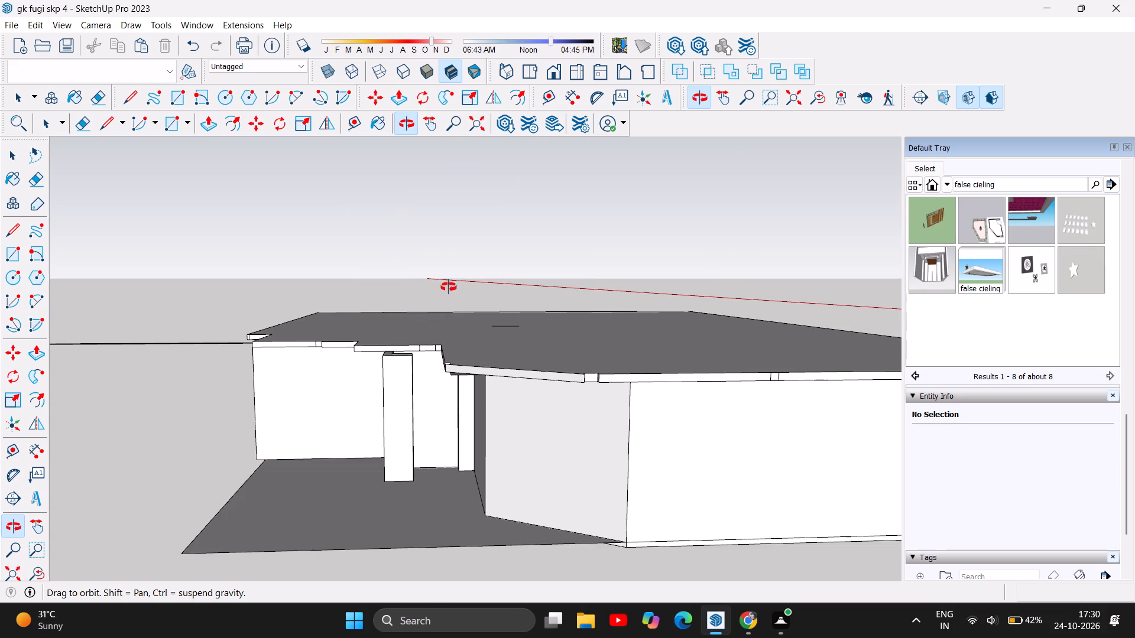
scroll(449, 311, down, 6)
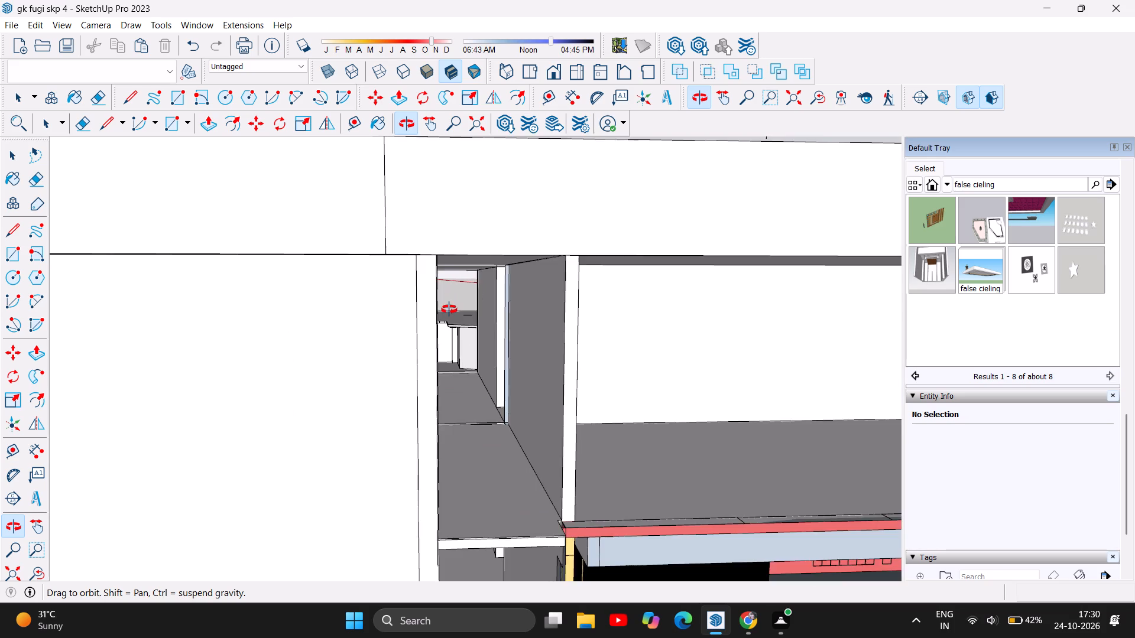
scroll(449, 310, down, 1)
drag(491, 402, 453, 428)
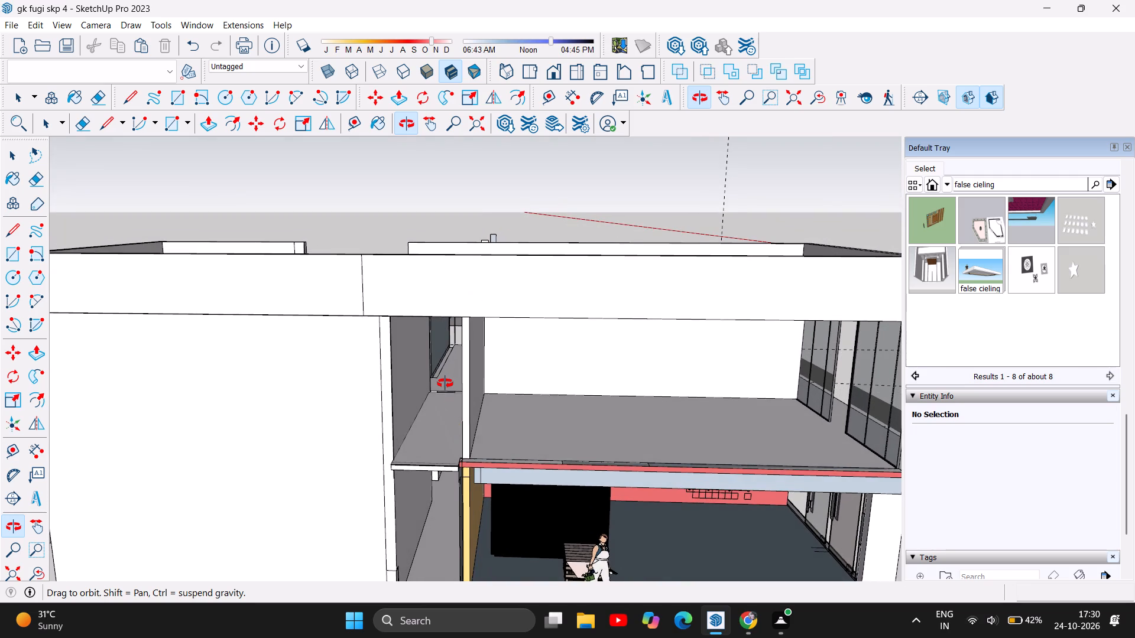
scroll(445, 383, up, 10)
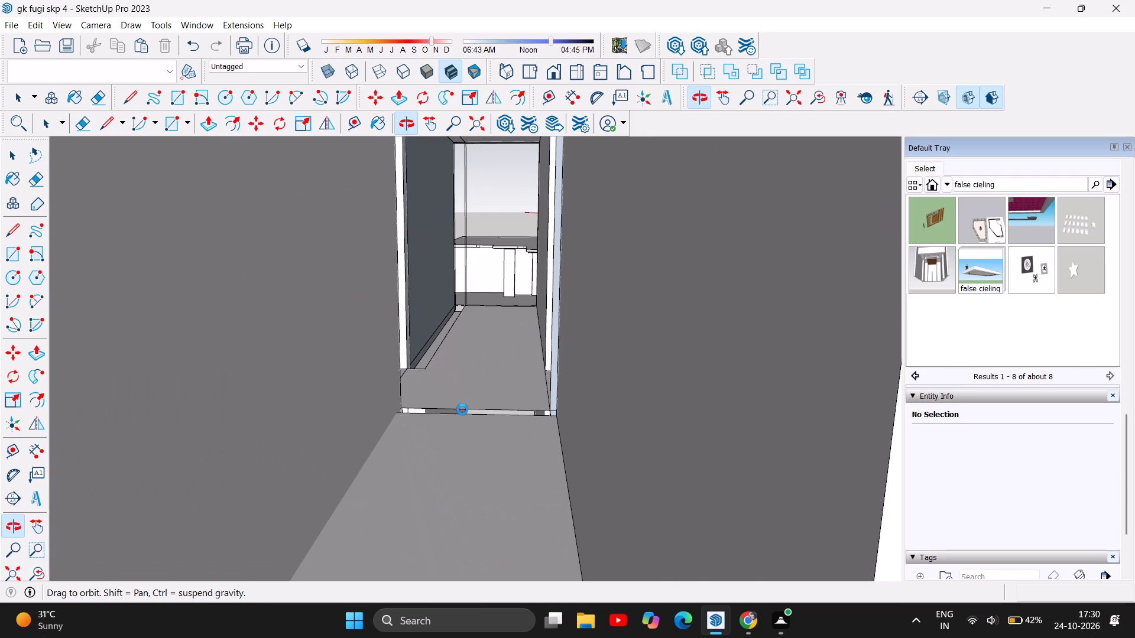
scroll(462, 409, up, 4)
scroll(524, 392, down, 3)
scroll(525, 392, up, 1)
drag(444, 318, 443, 318)
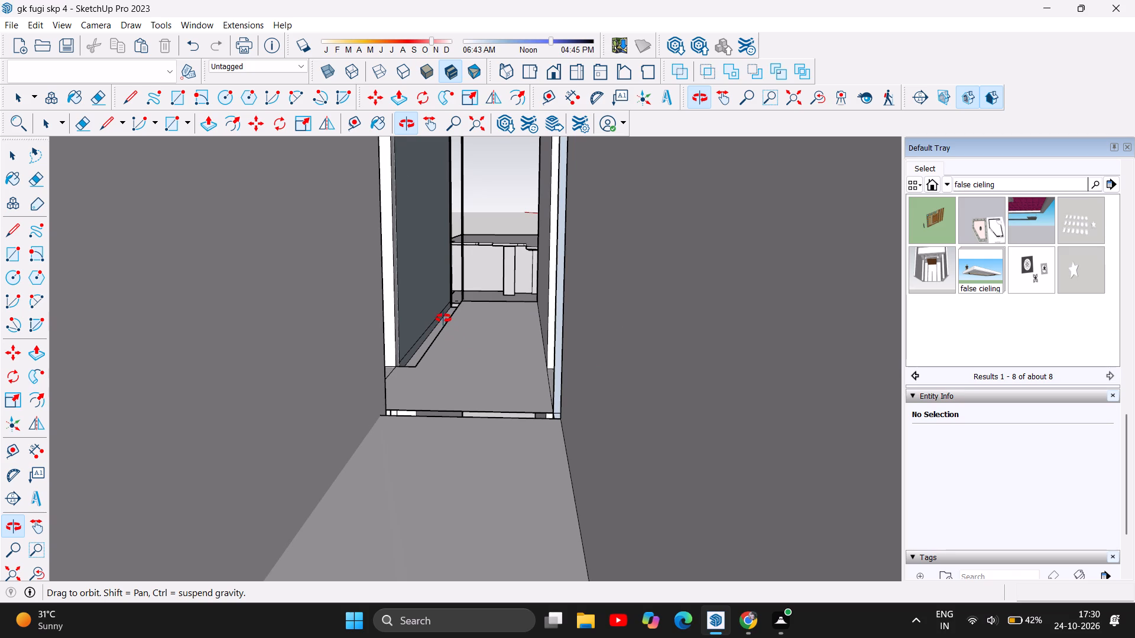
drag(443, 318, 454, 327)
scroll(442, 292, up, 2)
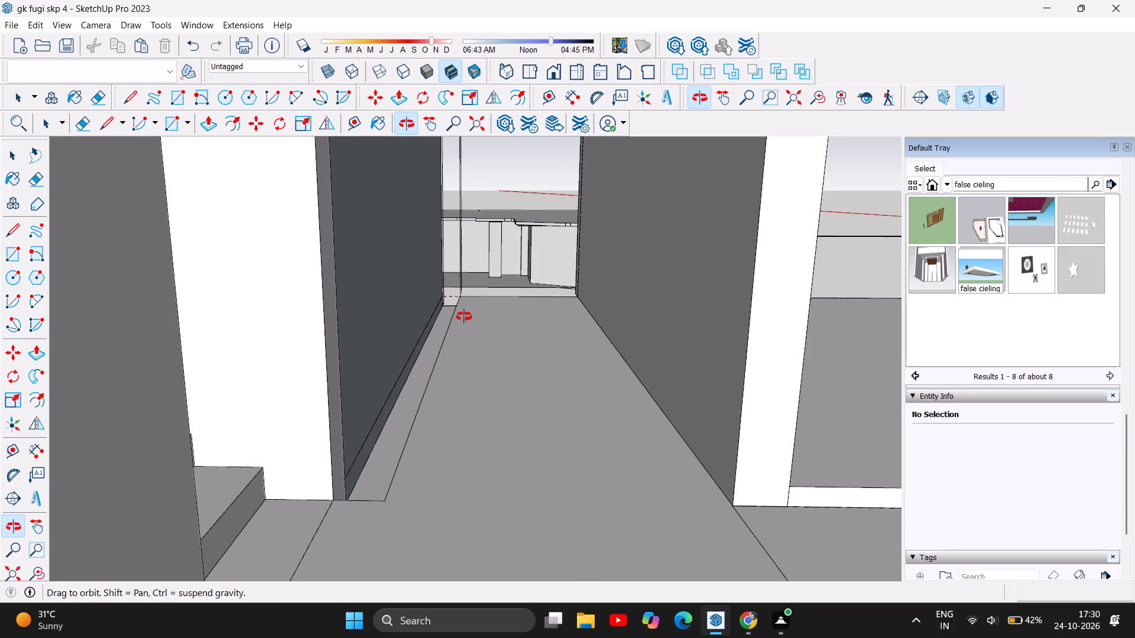
click(209, 126)
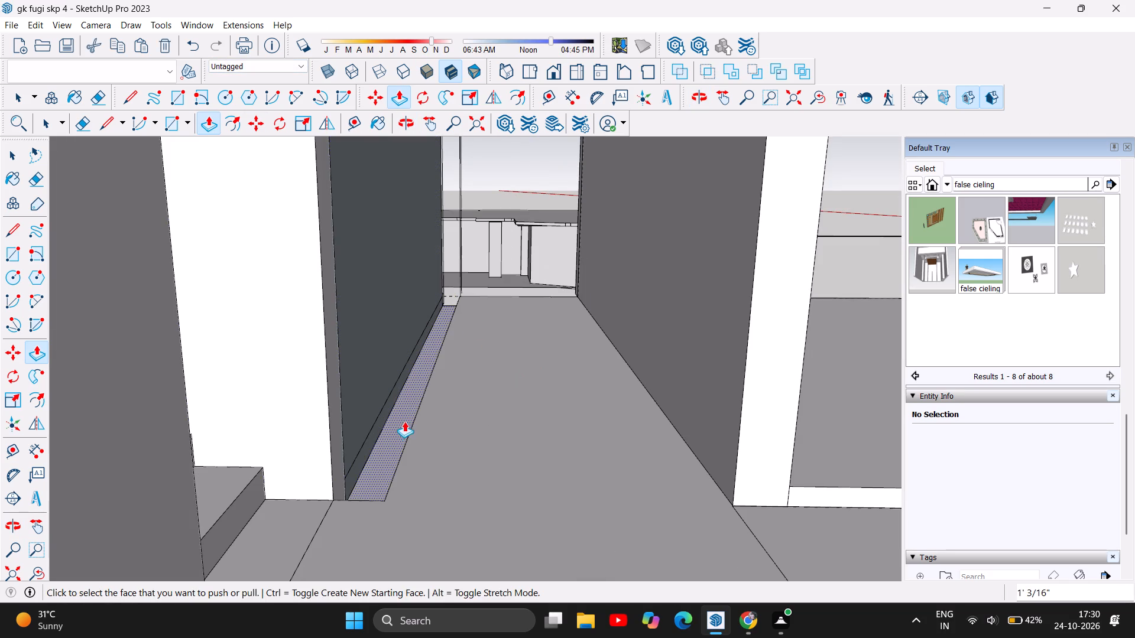
drag(401, 425, 385, 285)
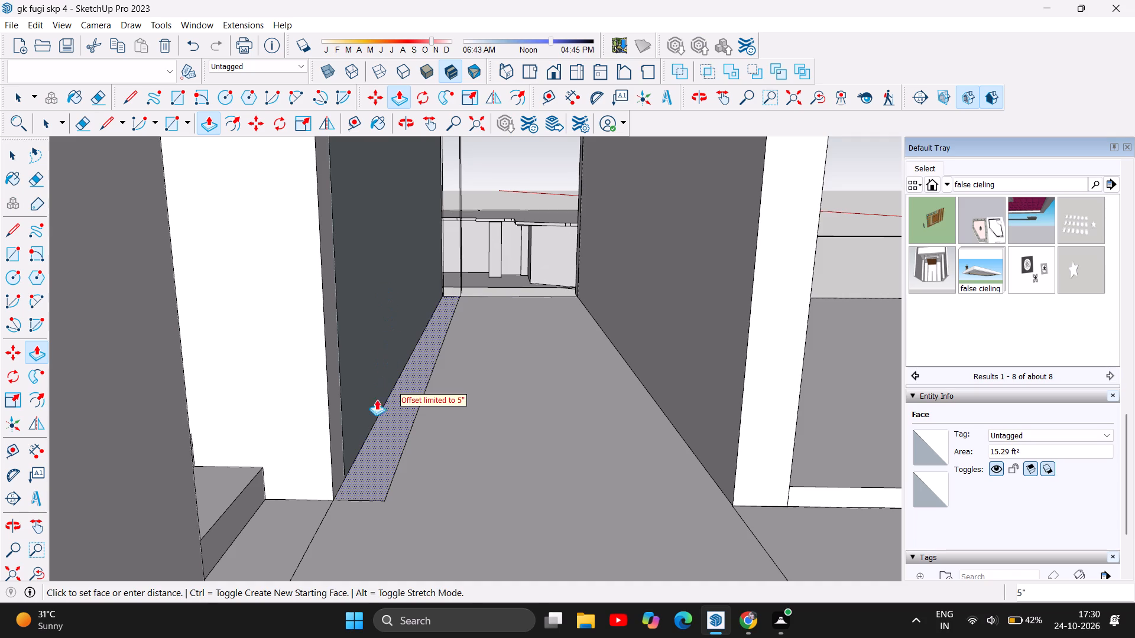
drag(381, 458, 368, 277)
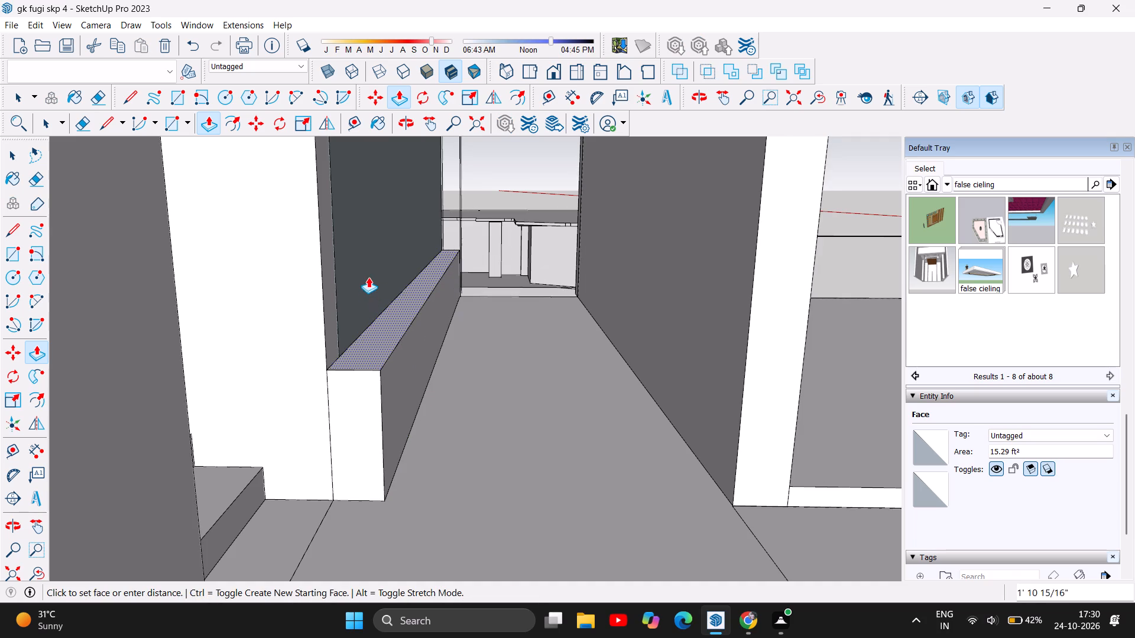
drag(368, 277, 368, 276)
Push/Pull the top of the low corridor wall upward by about another 2' 6 11/16".
scroll(555, 509, down, 6)
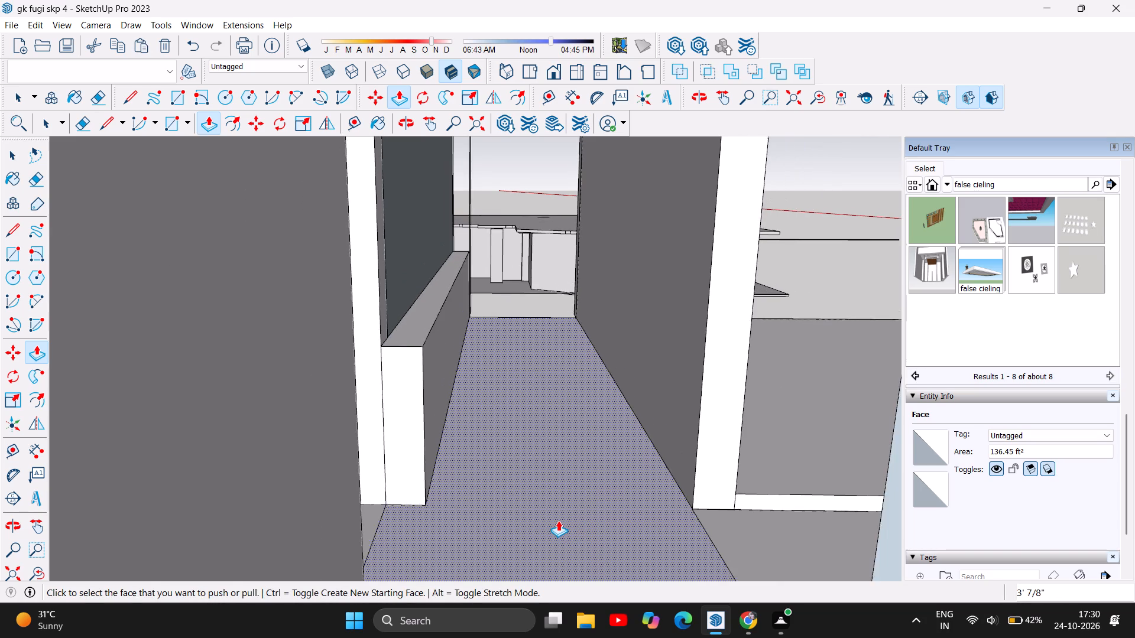
scroll(558, 520, down, 3)
drag(446, 327, 446, 326)
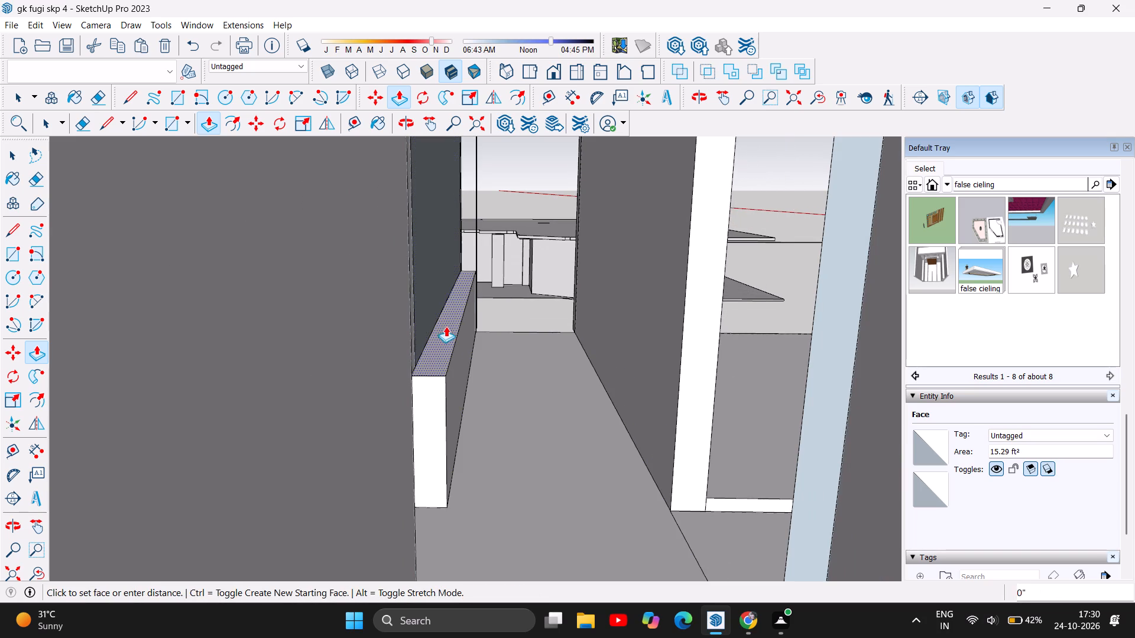
drag(446, 326, 442, 227)
Push/Pull the top of the low corridor wall upward by 5' 4 7/16" to the underside of the beam above.
scroll(504, 513, down, 3)
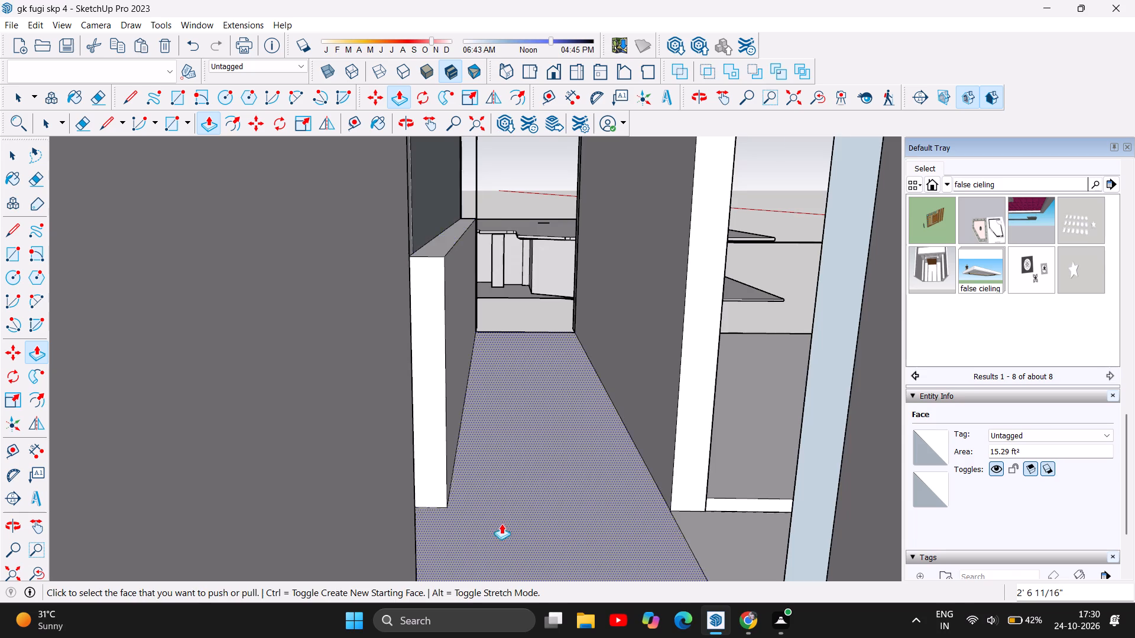
scroll(501, 523, down, 8)
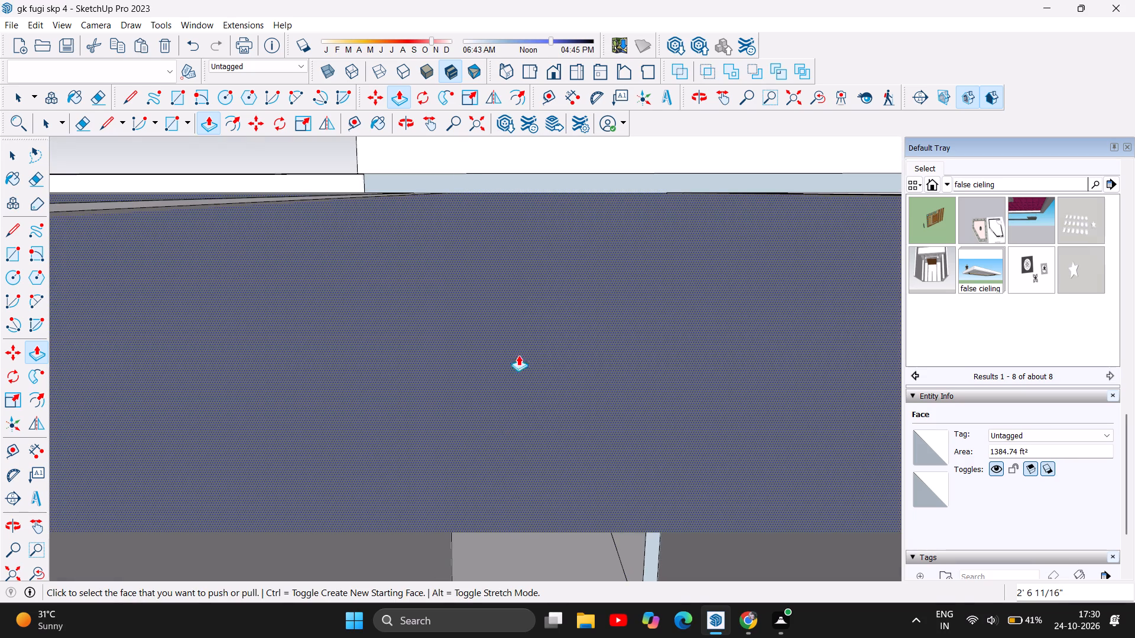
click(414, 125)
drag(515, 384, 512, 349)
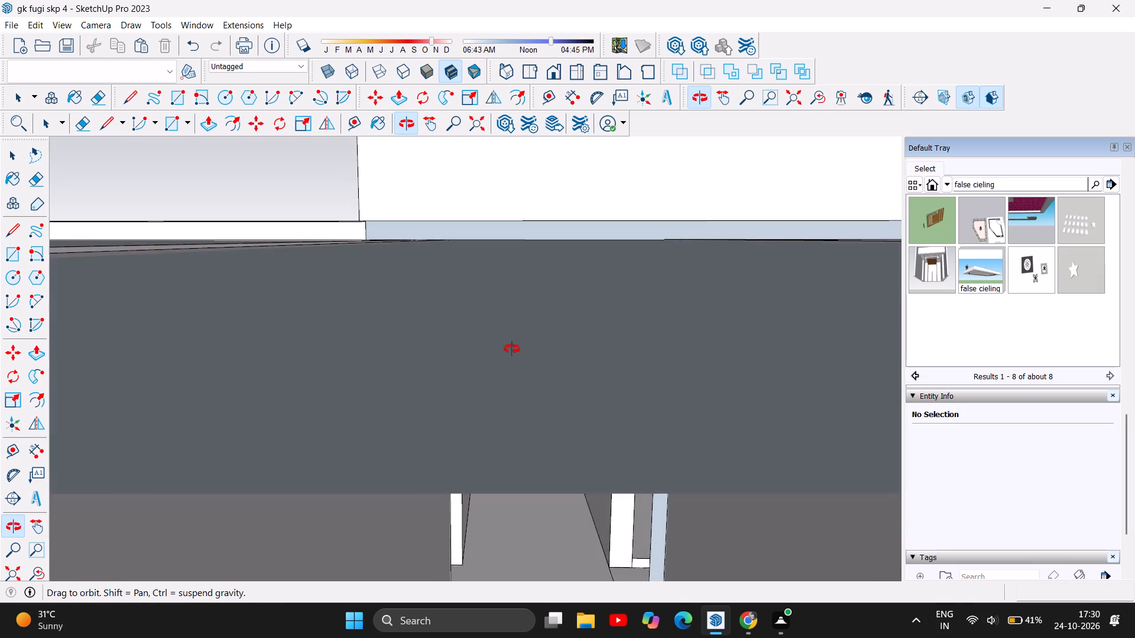
drag(512, 349, 482, 297)
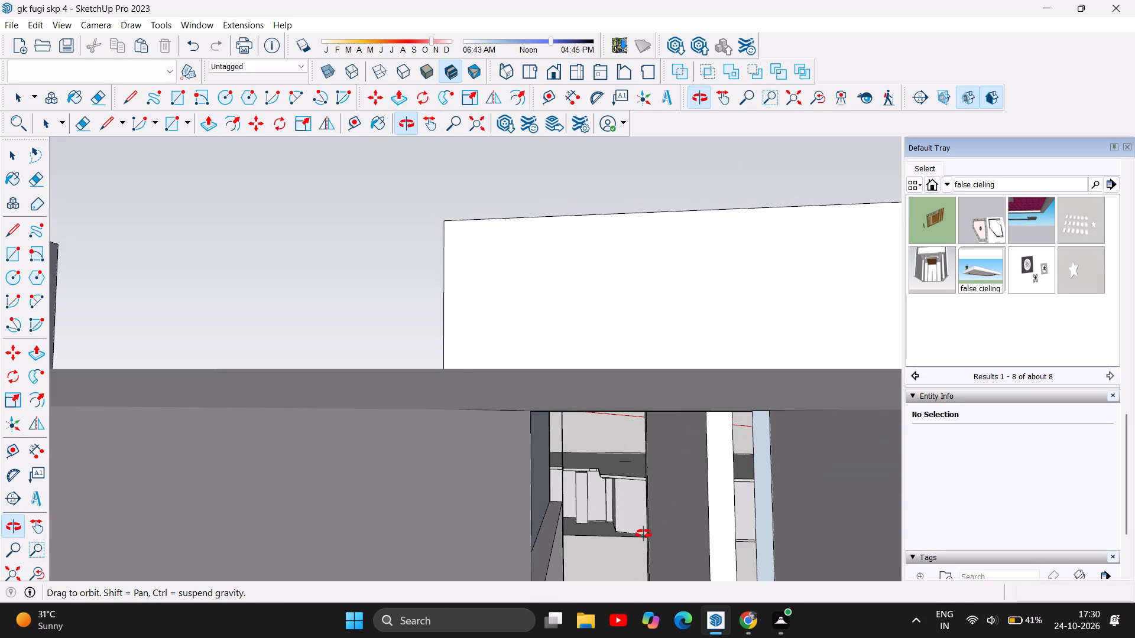
drag(620, 538, 601, 520)
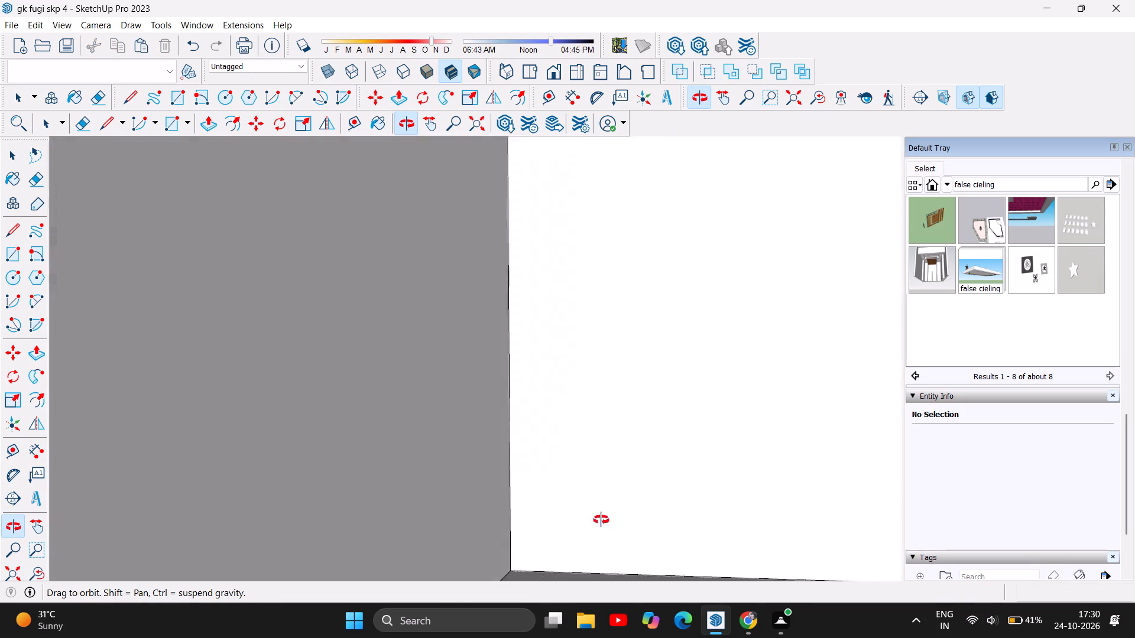
drag(601, 520, 625, 538)
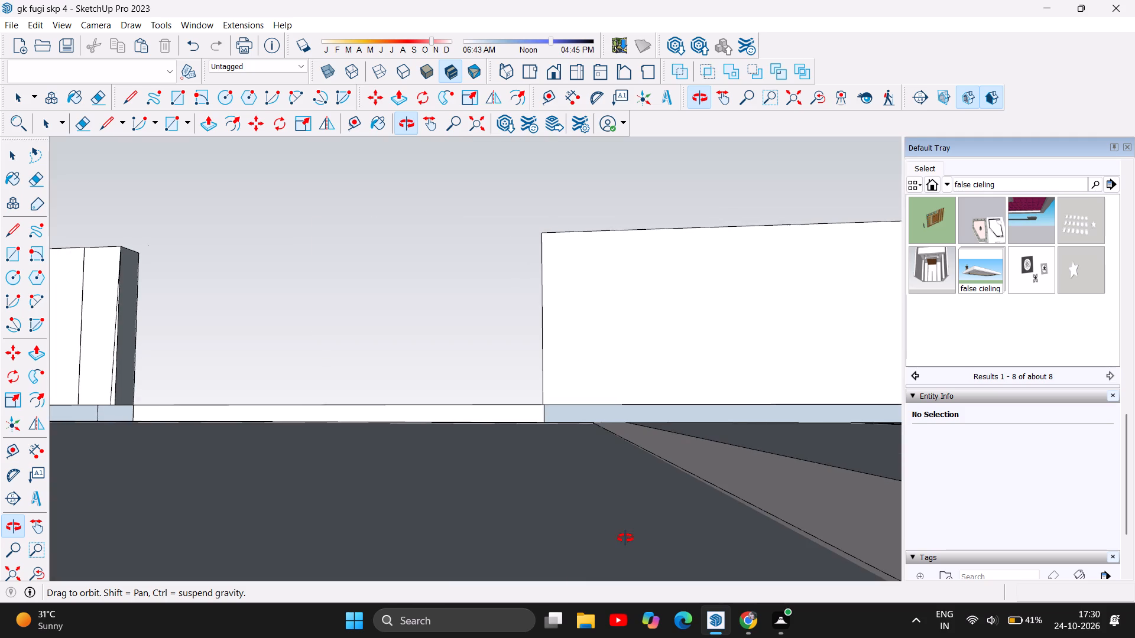
drag(625, 538, 607, 505)
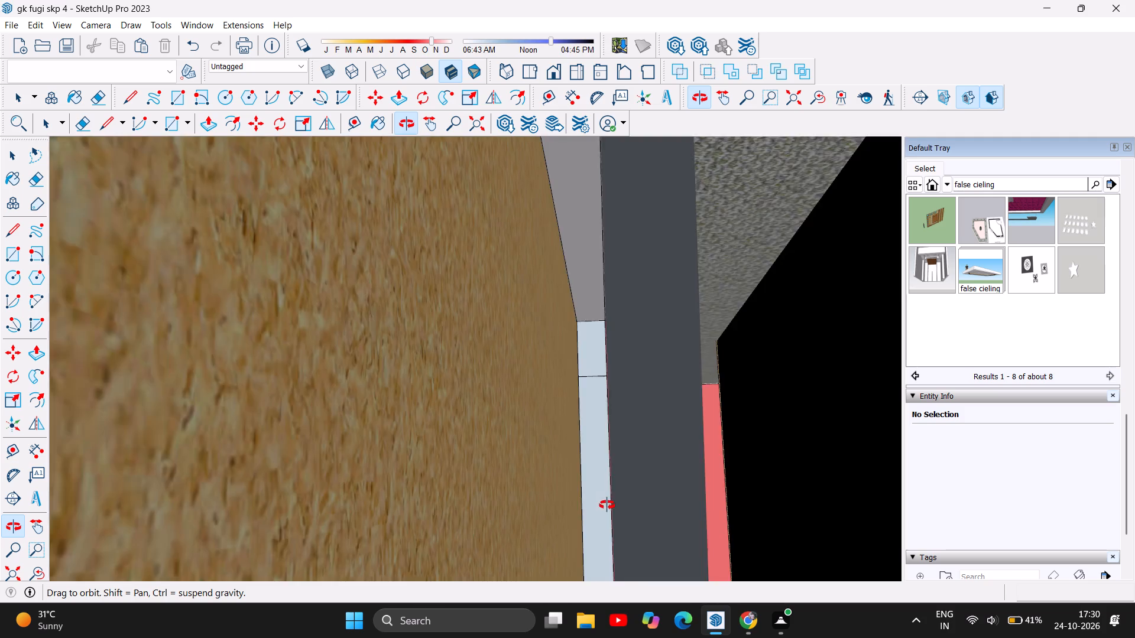
drag(607, 505, 618, 511)
scroll(585, 473, down, 7)
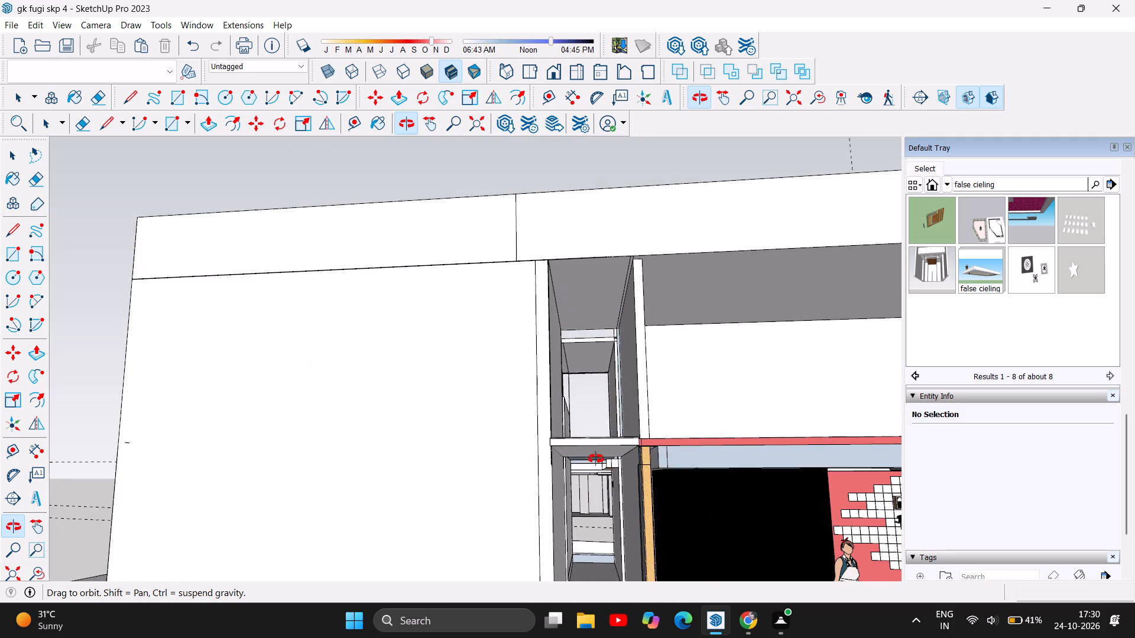
drag(595, 437, 596, 467)
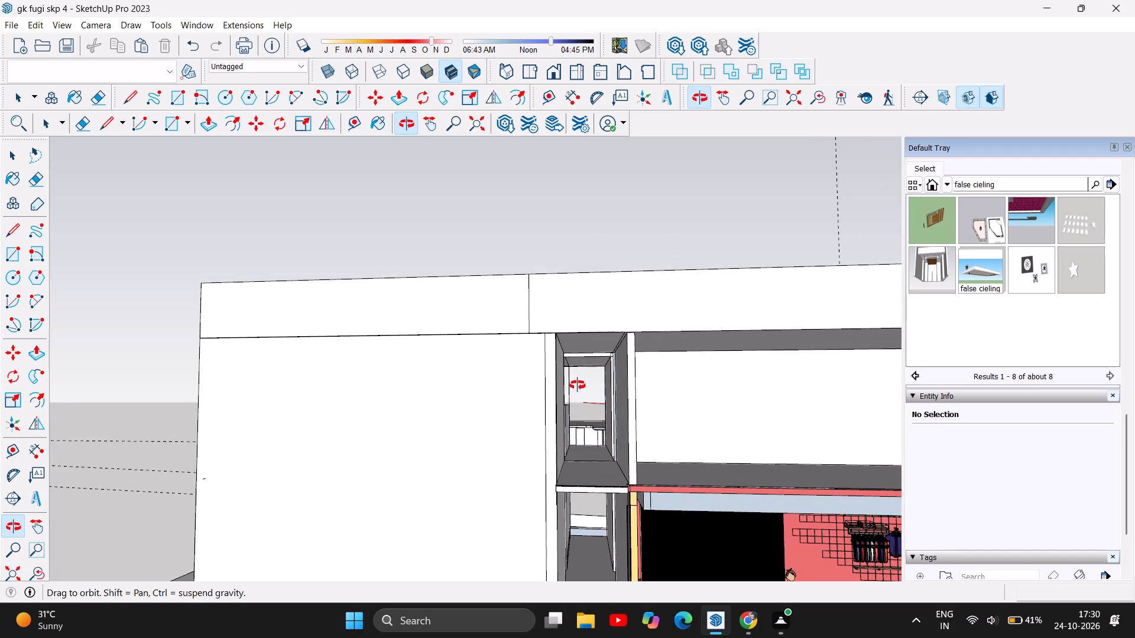
scroll(578, 385, up, 2)
scroll(584, 395, down, 1)
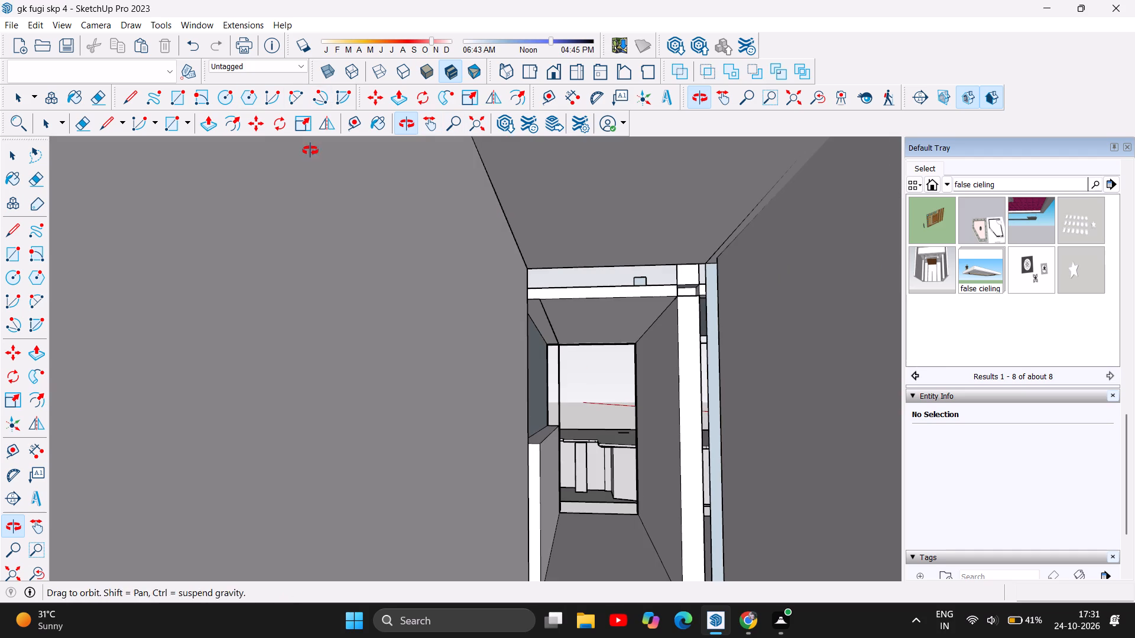
click(202, 123)
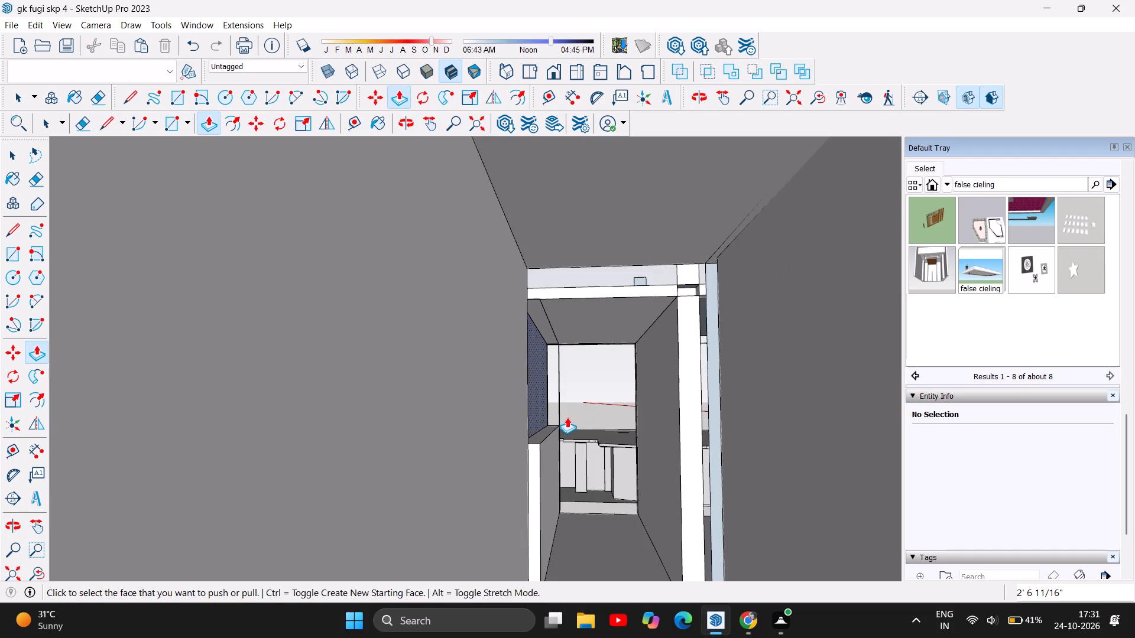
drag(541, 431, 548, 386)
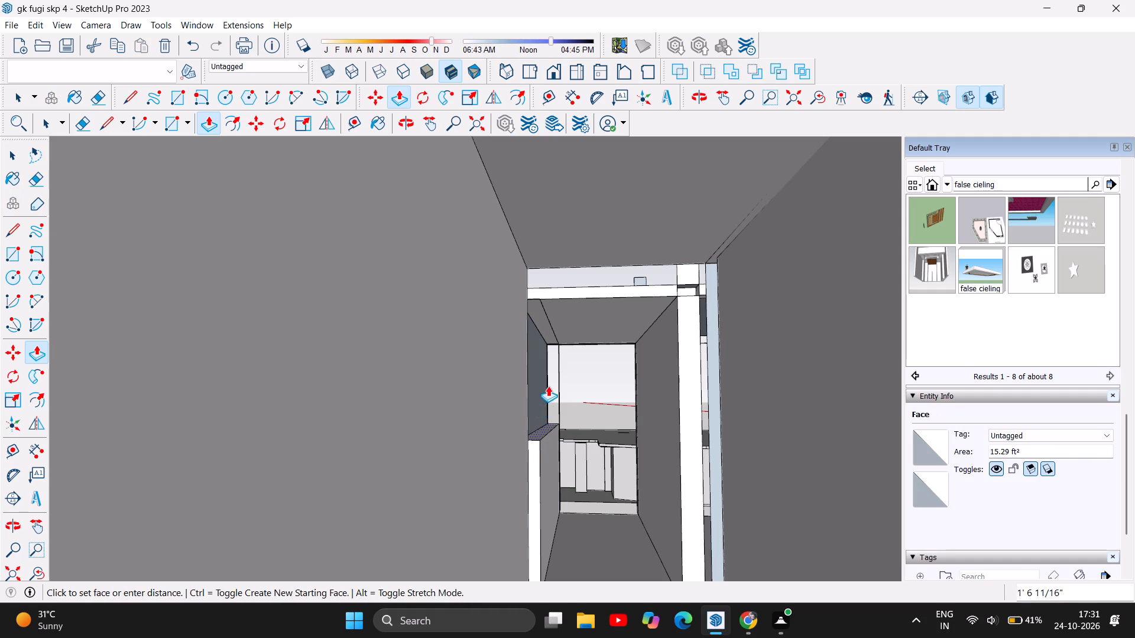
drag(548, 386, 559, 321)
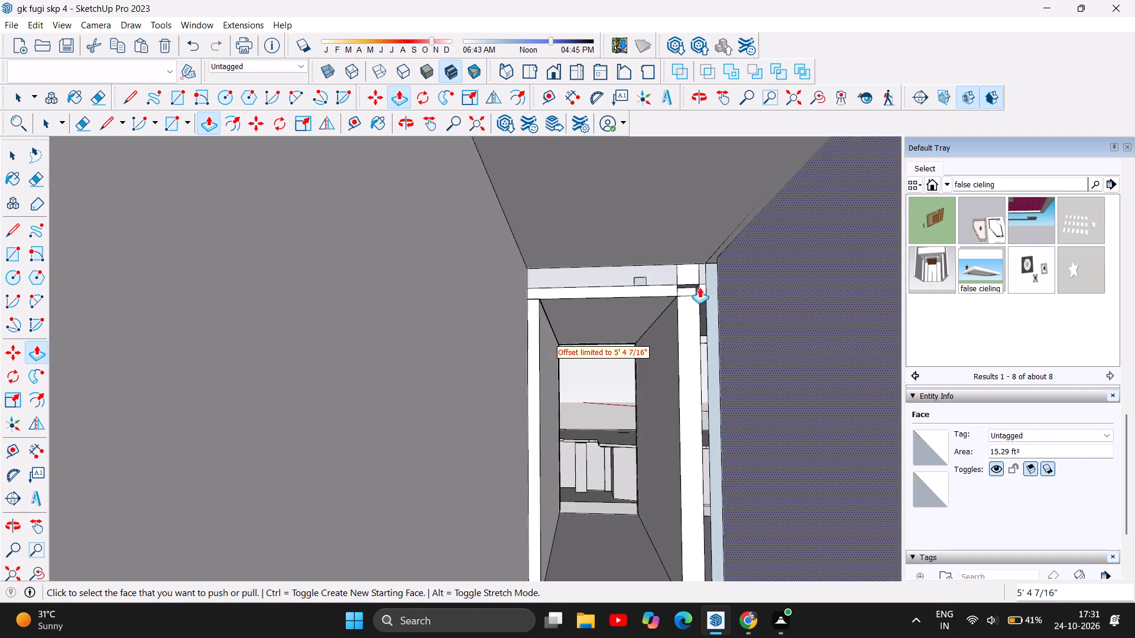
Push/Pull the small underside face above the upper corridor pillar down 5" to close the gap at the pillar's top.
scroll(692, 284, up, 6)
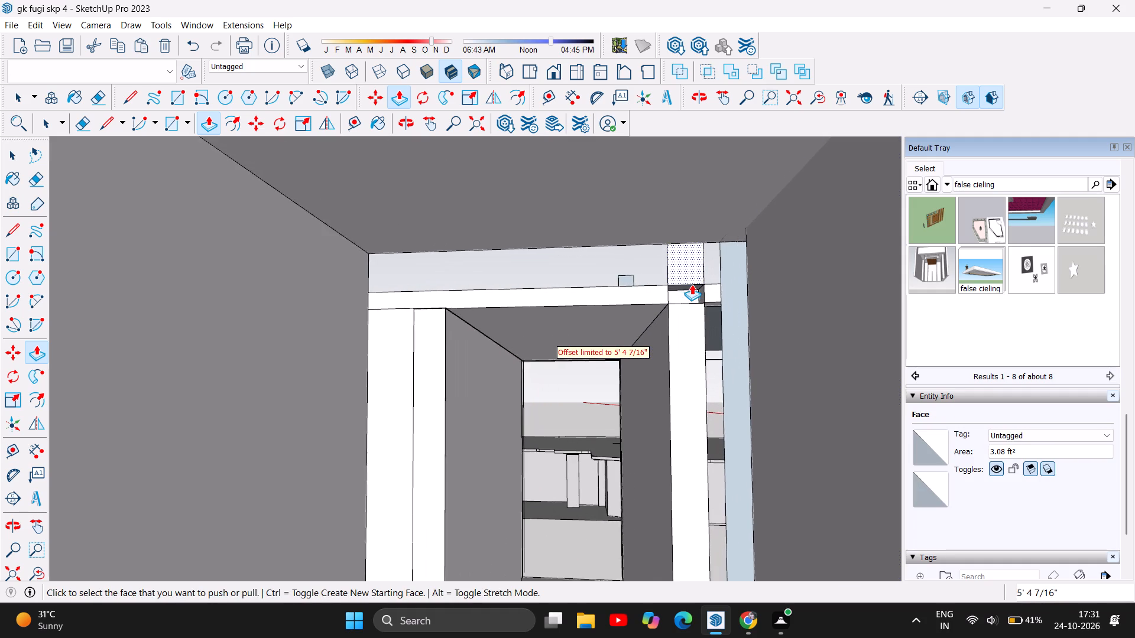
scroll(688, 293, up, 3)
drag(685, 289, 707, 315)
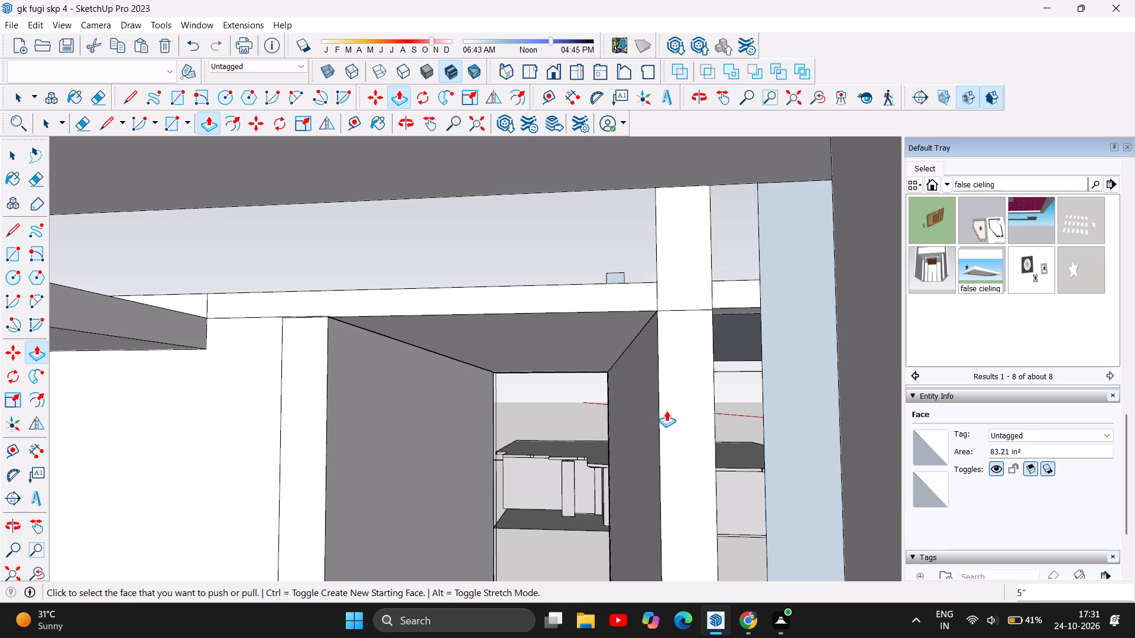
Inspect the building's exterior from all sides, including the roofs, upper corridor, open facades and ground-floor shopfront.
scroll(646, 438, down, 10)
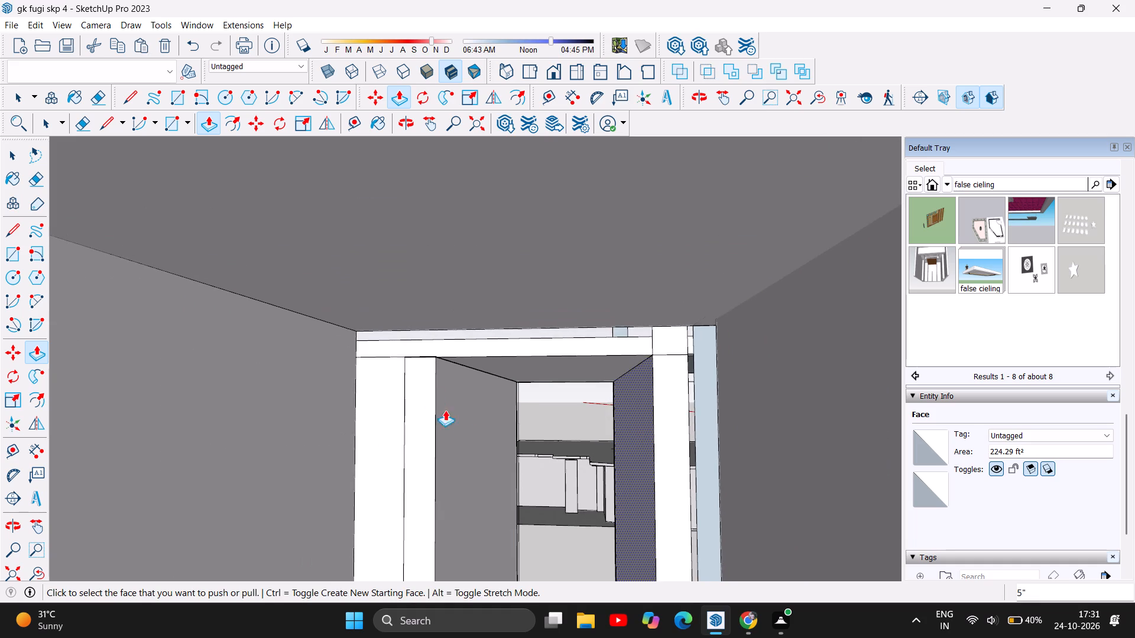
scroll(608, 401, down, 18)
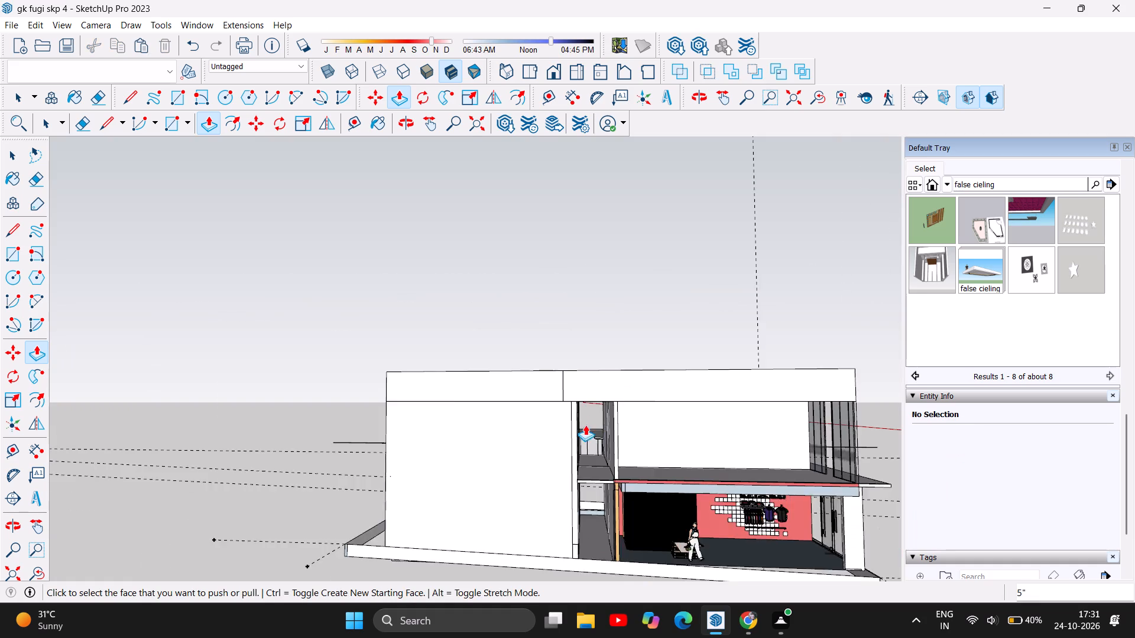
scroll(560, 463, down, 4)
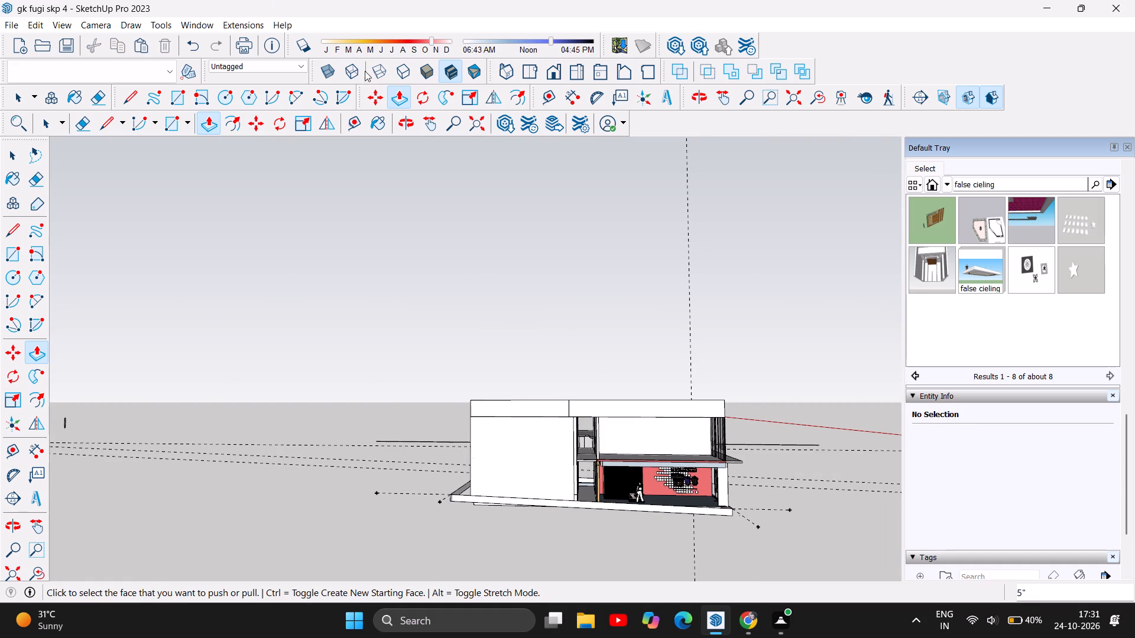
click(411, 124)
drag(682, 379, 648, 386)
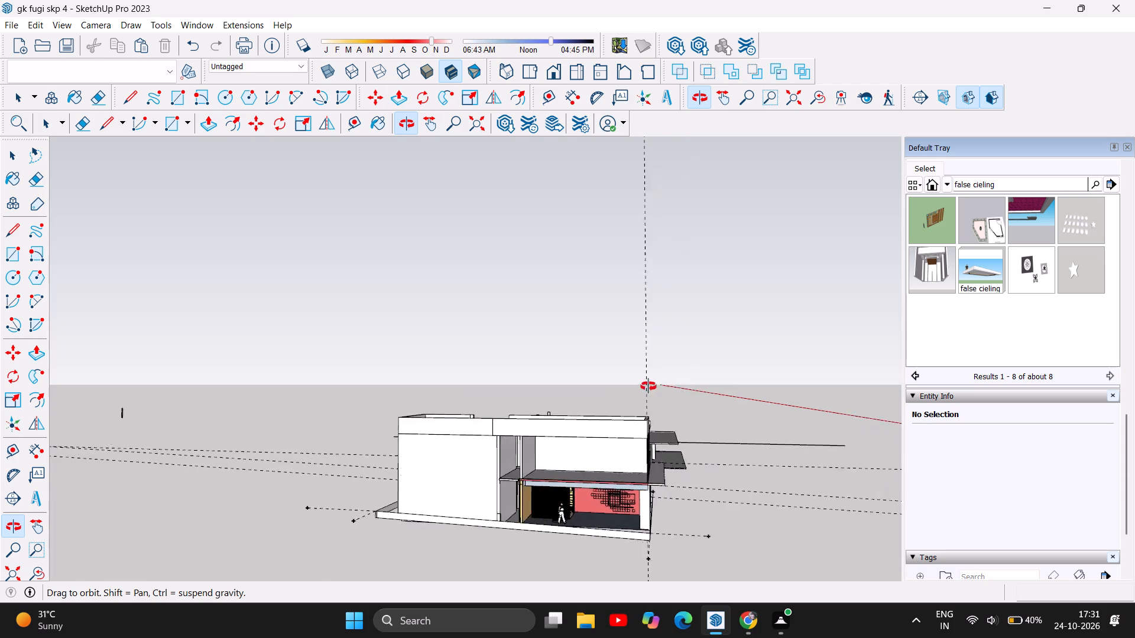
drag(648, 386, 356, 369)
scroll(278, 416, down, 5)
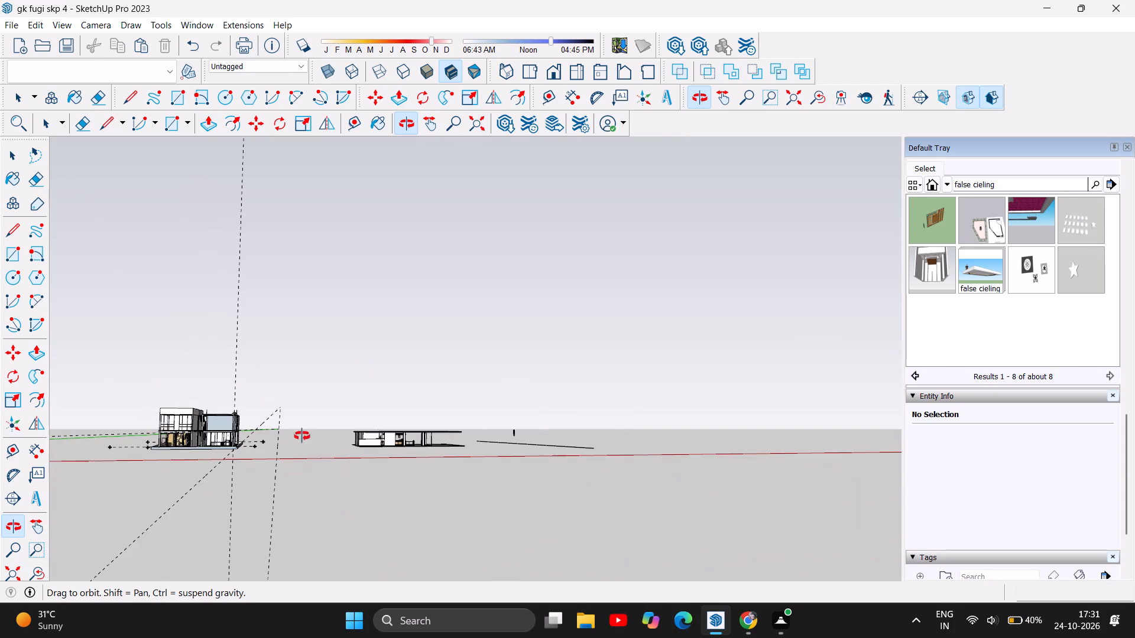
scroll(122, 410, up, 7)
scroll(193, 448, down, 1)
scroll(337, 548, up, 4)
scroll(190, 426, up, 2)
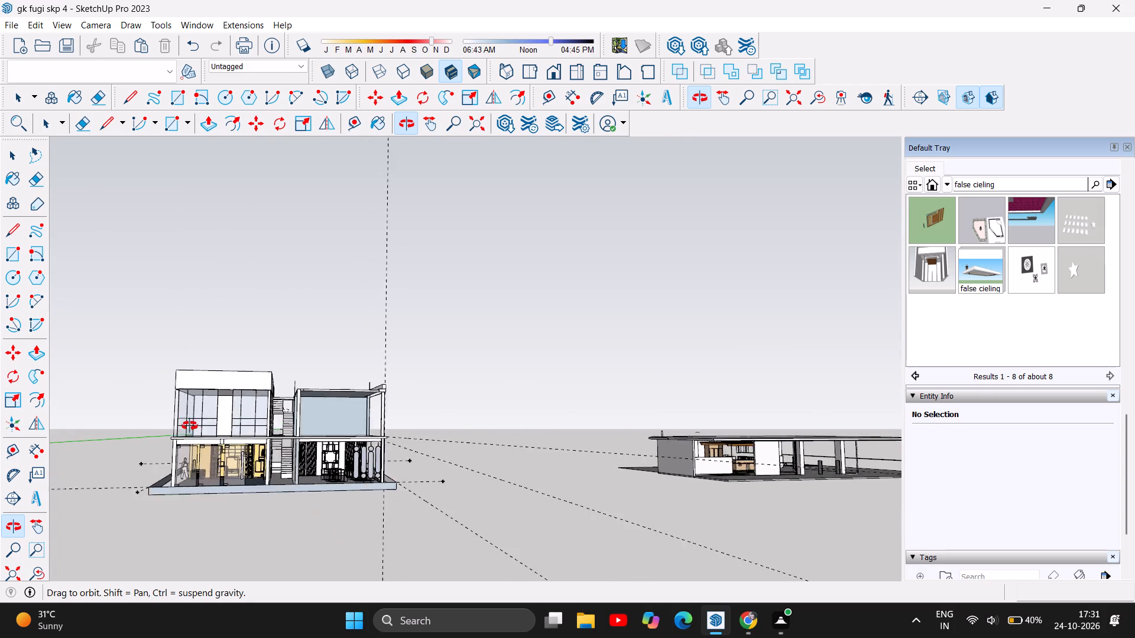
scroll(190, 426, up, 6)
drag(494, 481, 220, 494)
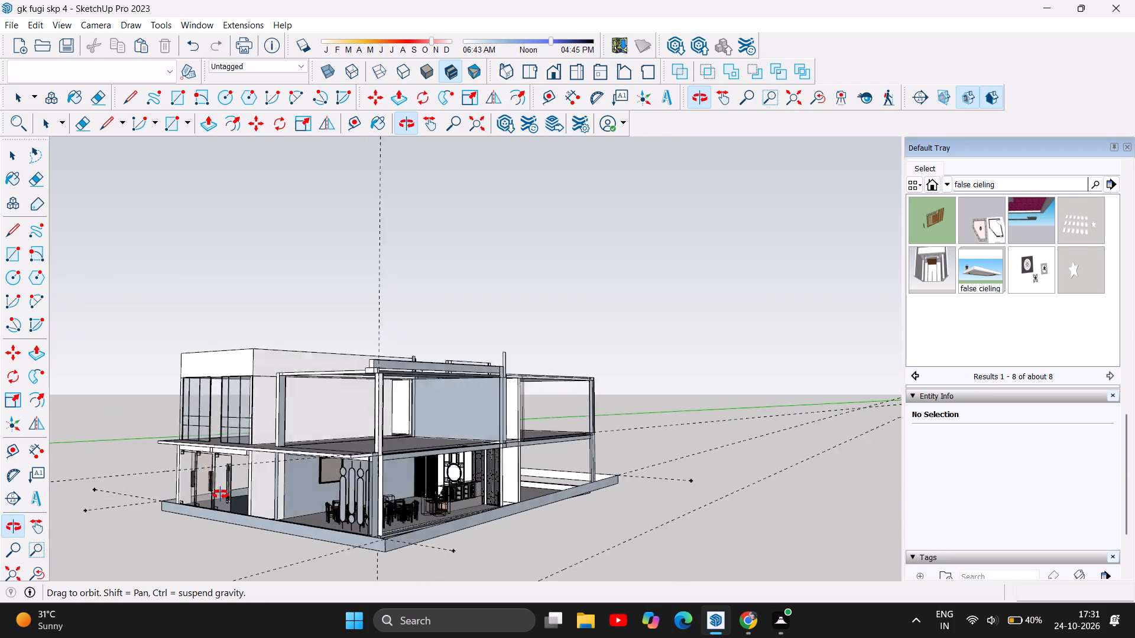
drag(220, 494, 582, 618)
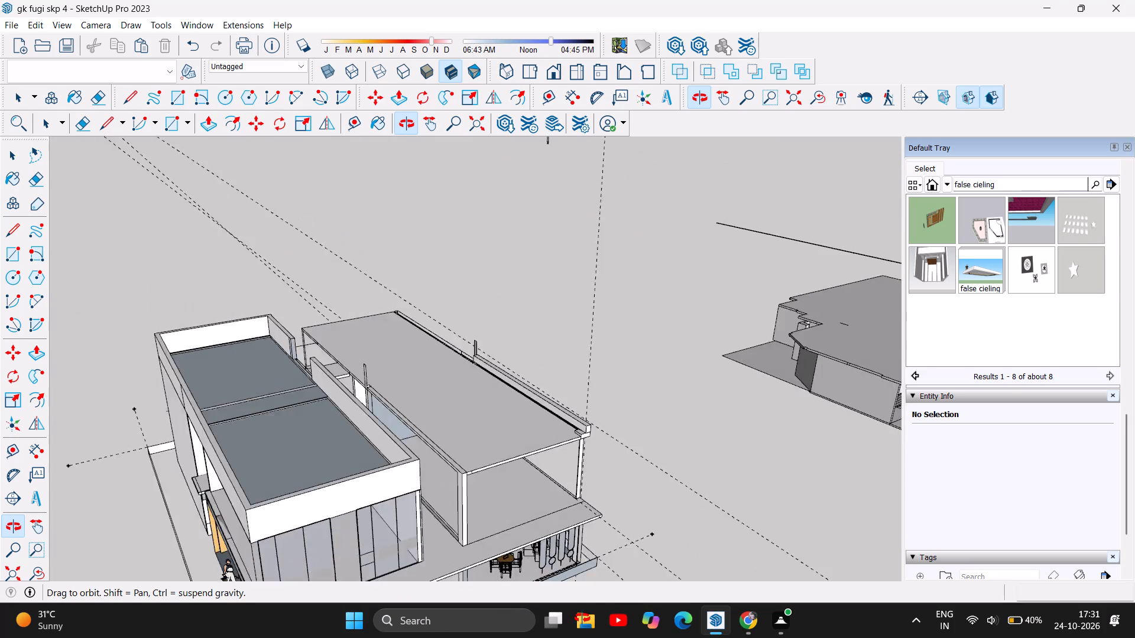
drag(582, 618, 303, 591)
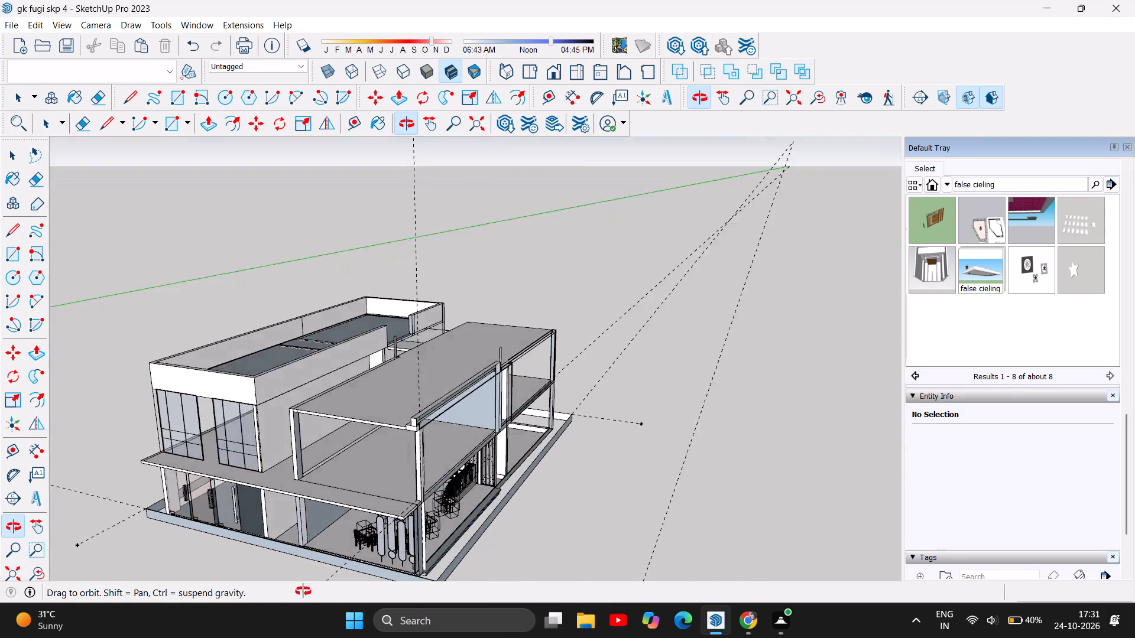
drag(303, 591, 318, 618)
drag(296, 416, 401, 510)
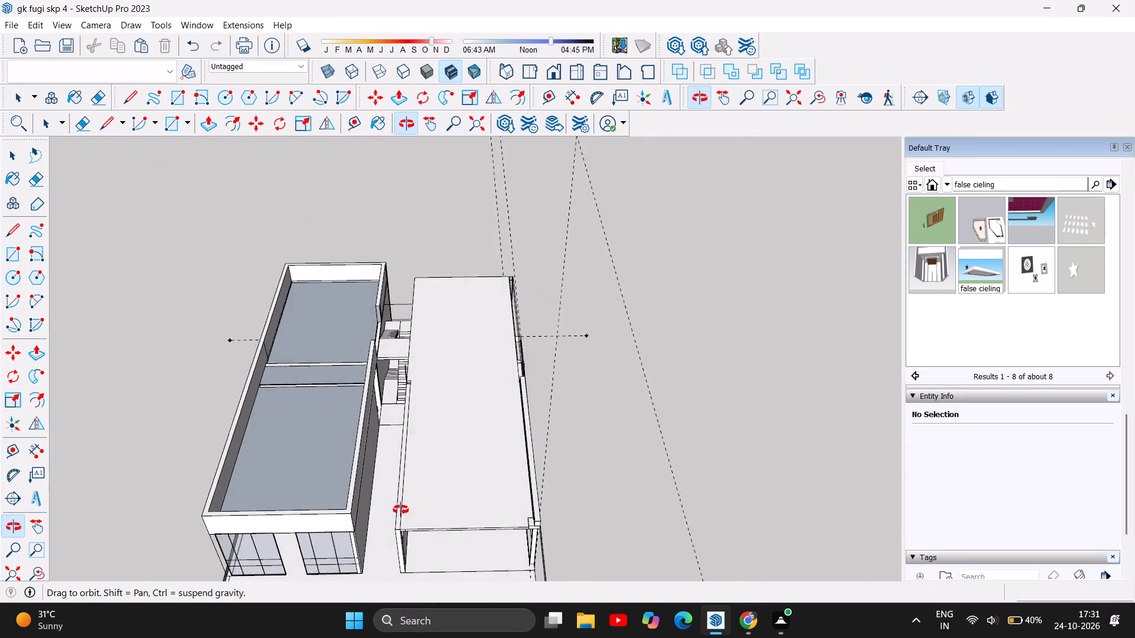
drag(401, 510, 184, 438)
drag(513, 517, 277, 421)
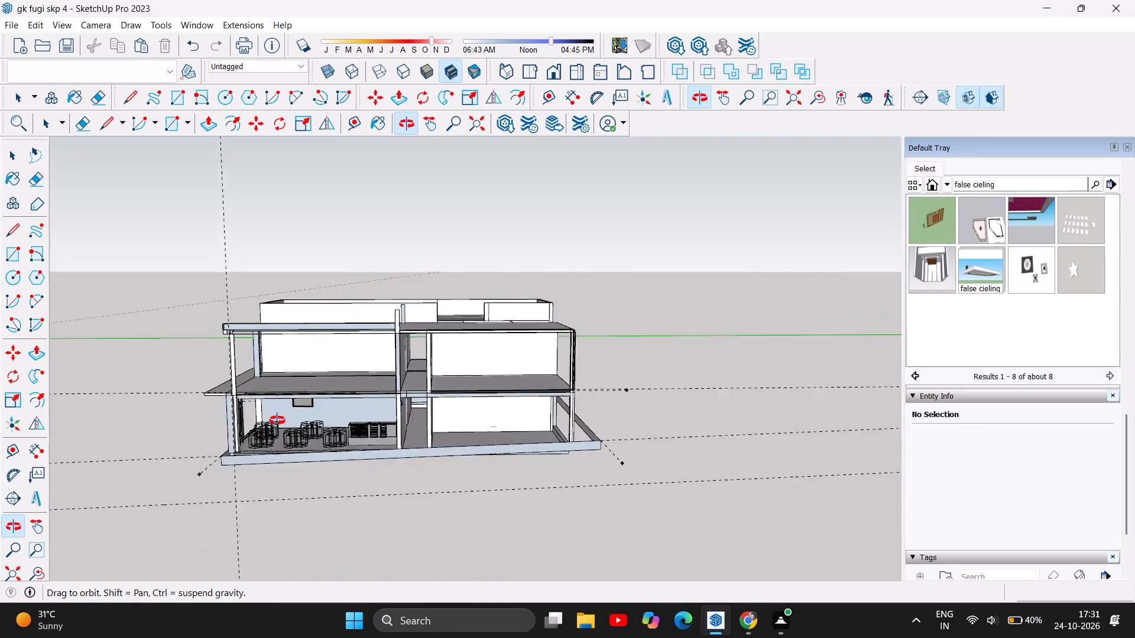
drag(277, 421, 211, 403)
drag(590, 463, 279, 424)
drag(543, 406, 229, 447)
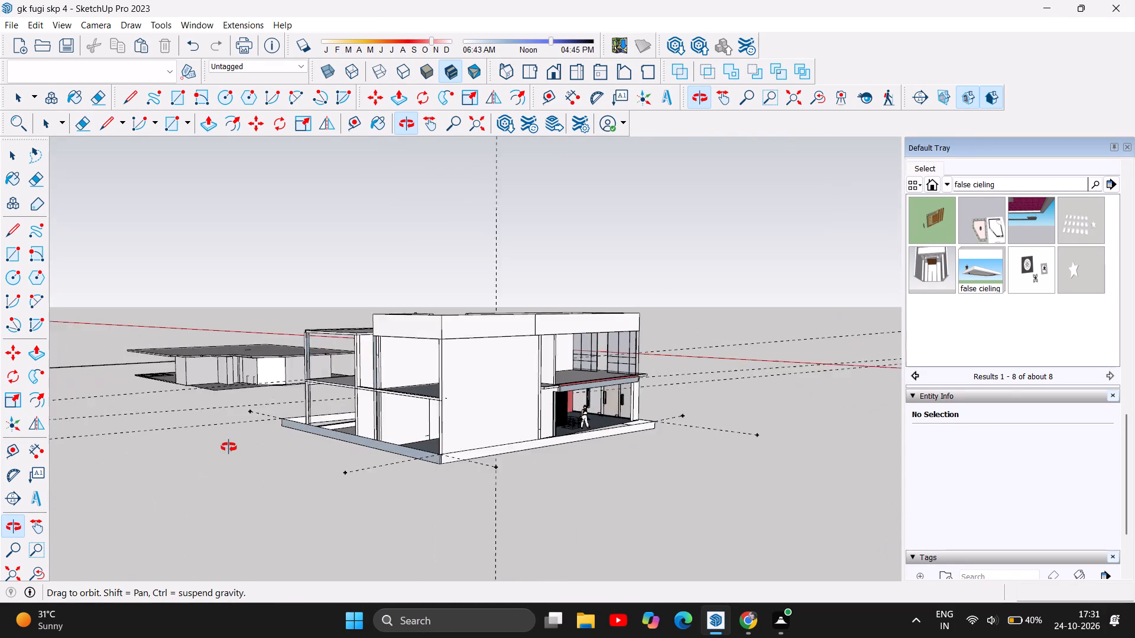
drag(229, 447, 226, 447)
drag(635, 450, 194, 474)
drag(465, 431, 251, 437)
scroll(238, 372, up, 2)
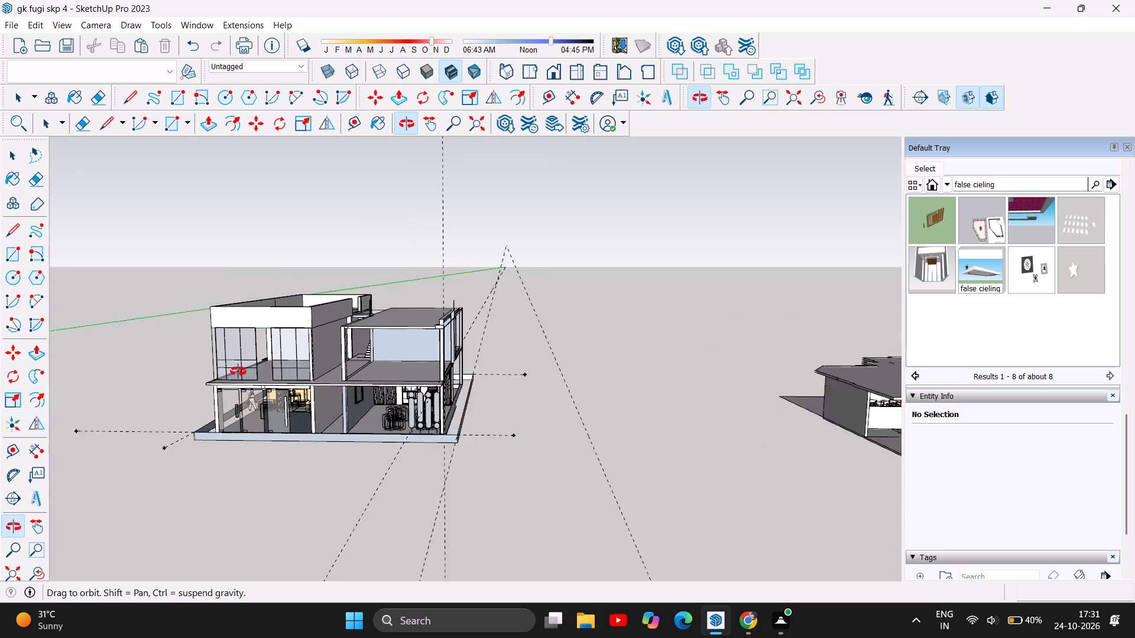
scroll(238, 372, up, 2)
scroll(262, 423, up, 6)
drag(341, 493, 502, 507)
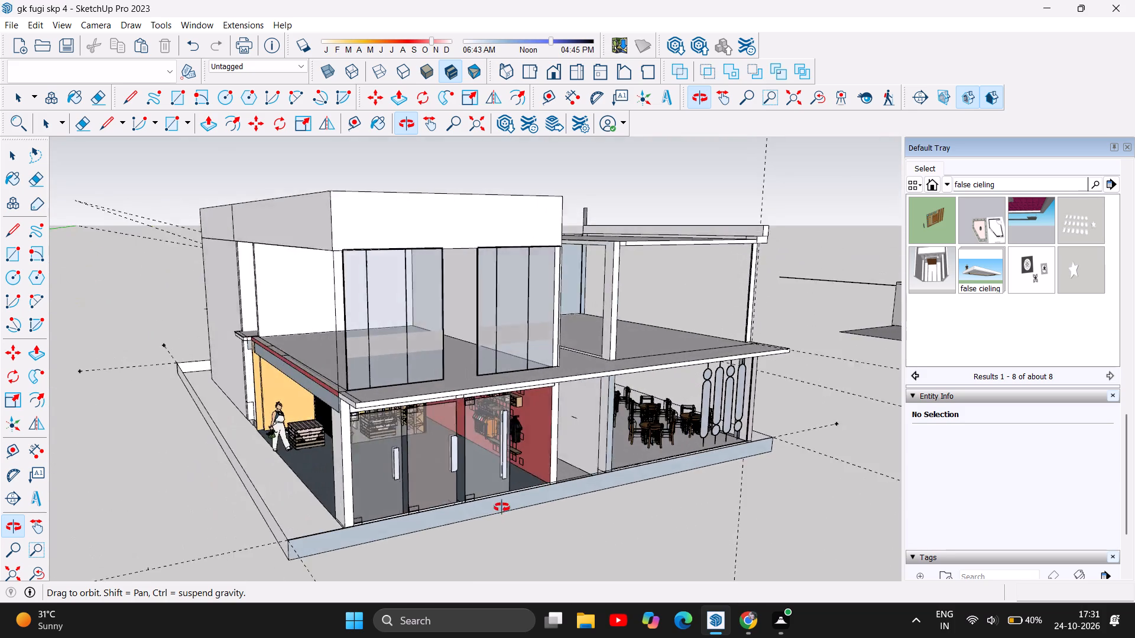
drag(502, 507, 376, 493)
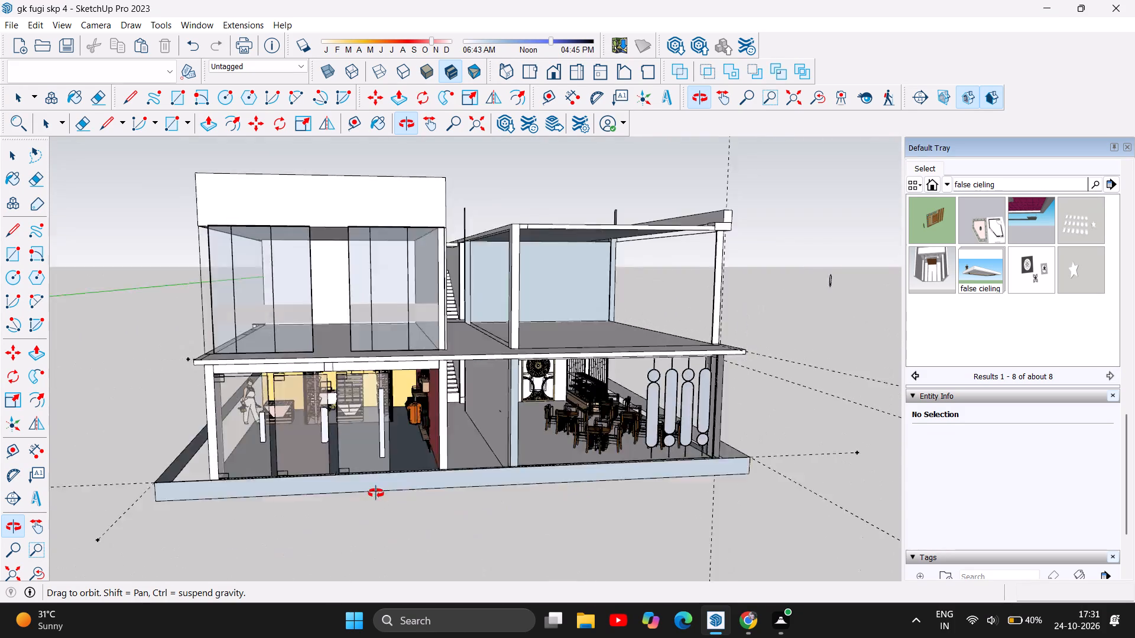
Examine the building's underside from several angles, checking the ground-floor slabs, the gaps between them and the shop's floor edges.
drag(376, 493, 388, 232)
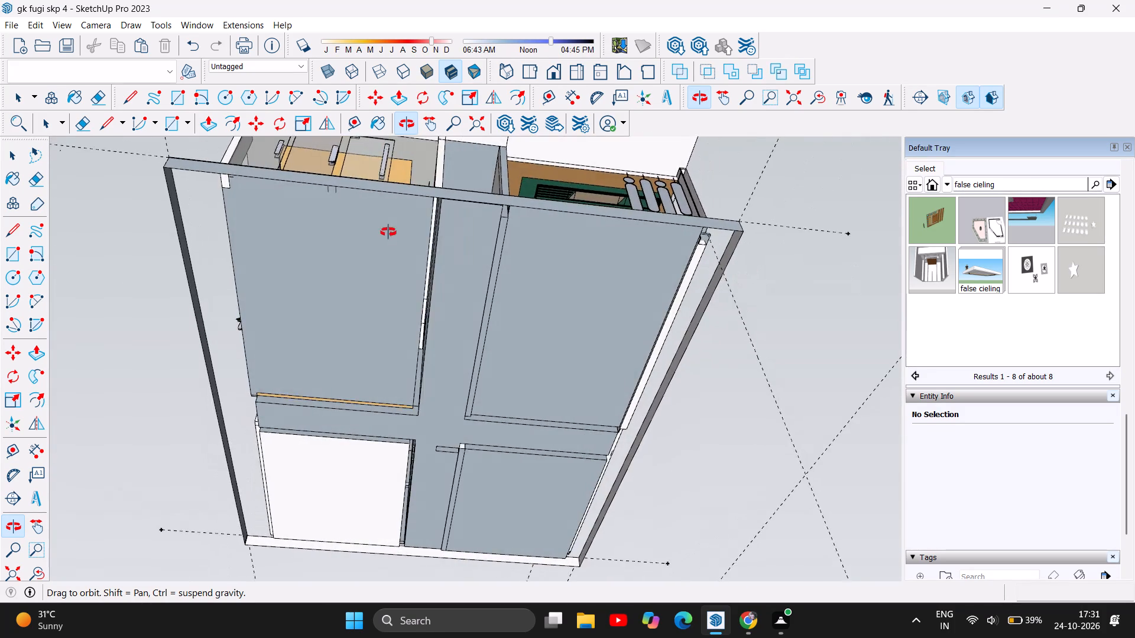
drag(388, 232, 370, 206)
scroll(421, 278, up, 5)
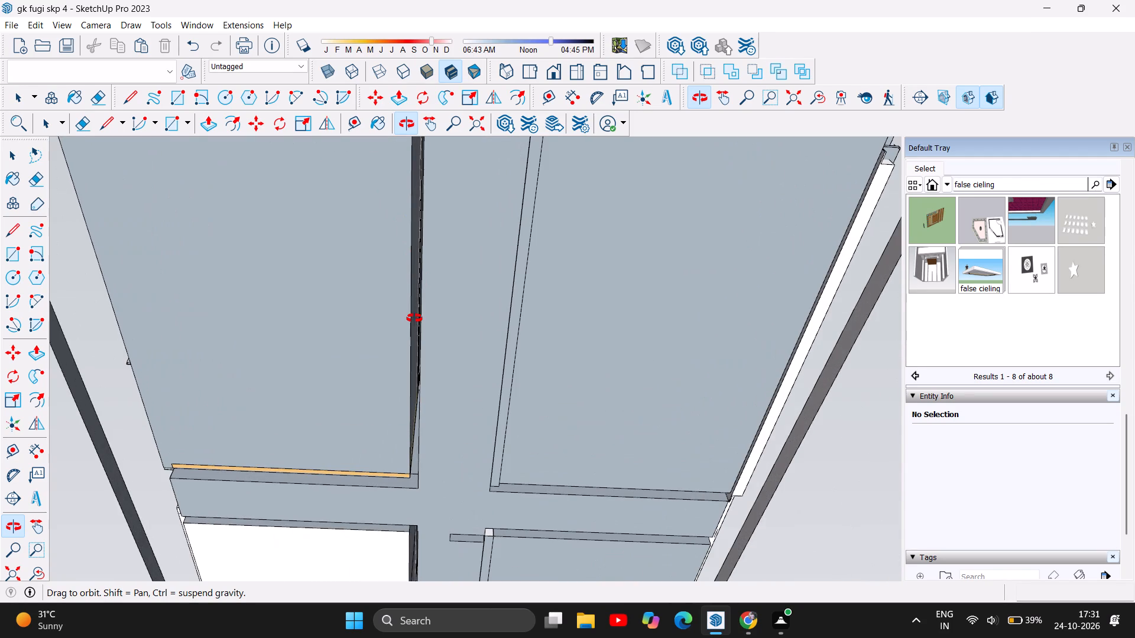
scroll(419, 317, up, 1)
drag(387, 341, 408, 342)
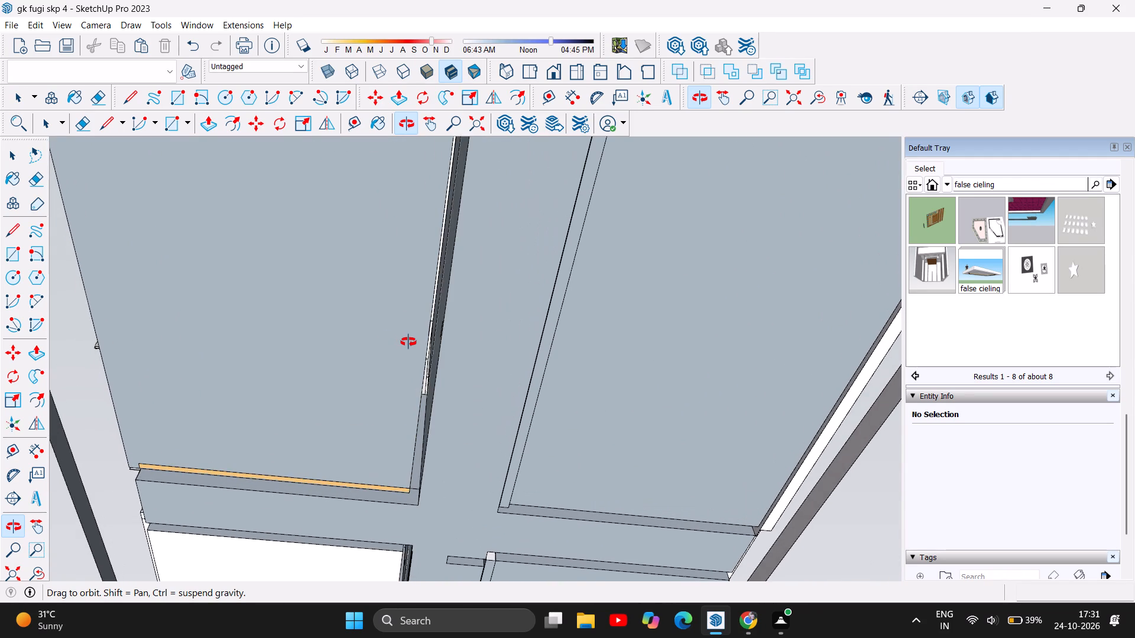
drag(408, 342, 532, 382)
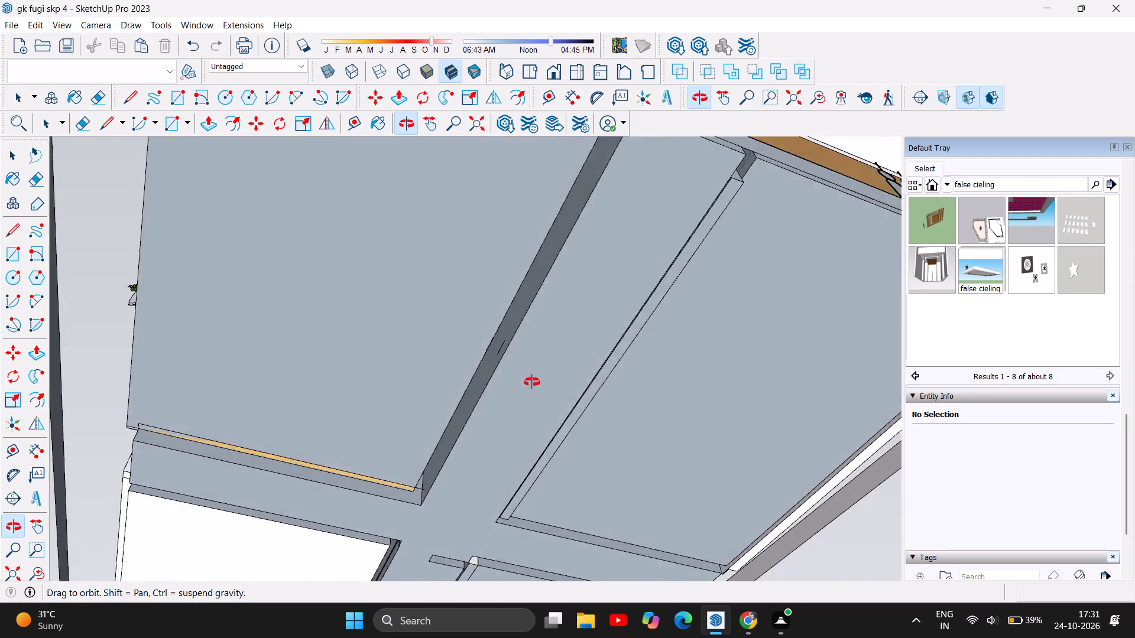
drag(532, 382, 547, 438)
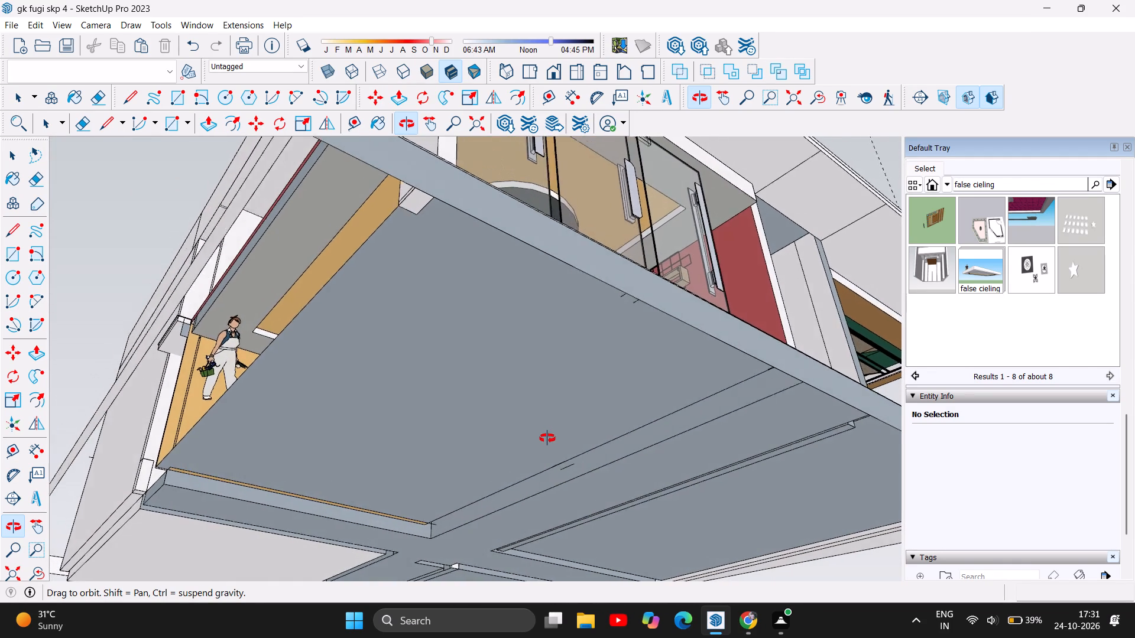
drag(547, 438, 538, 463)
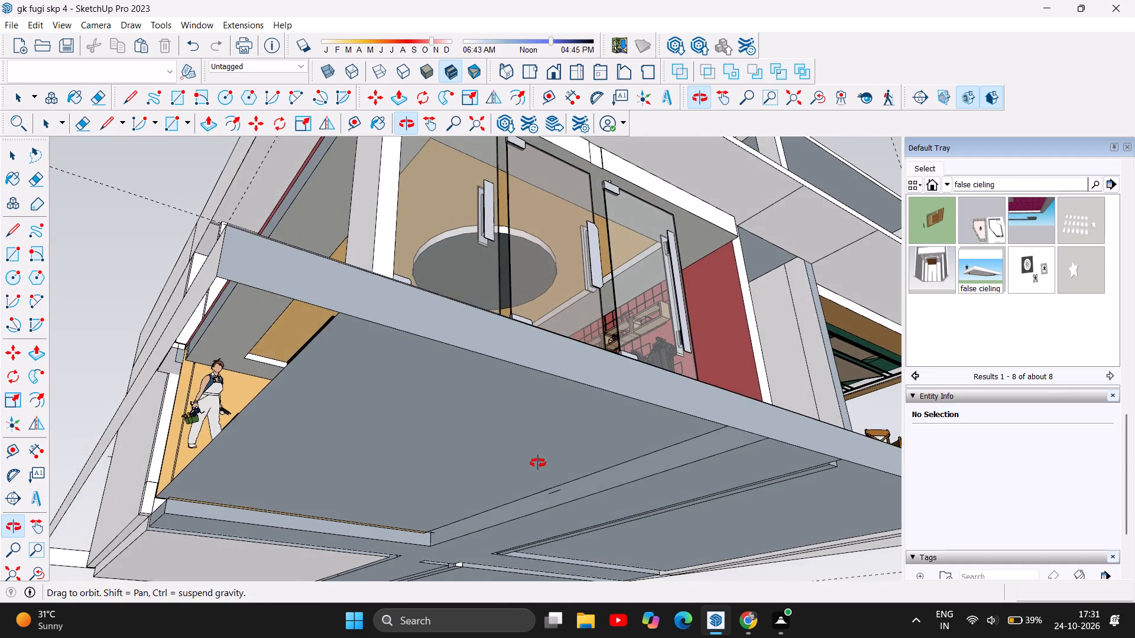
drag(538, 463, 533, 426)
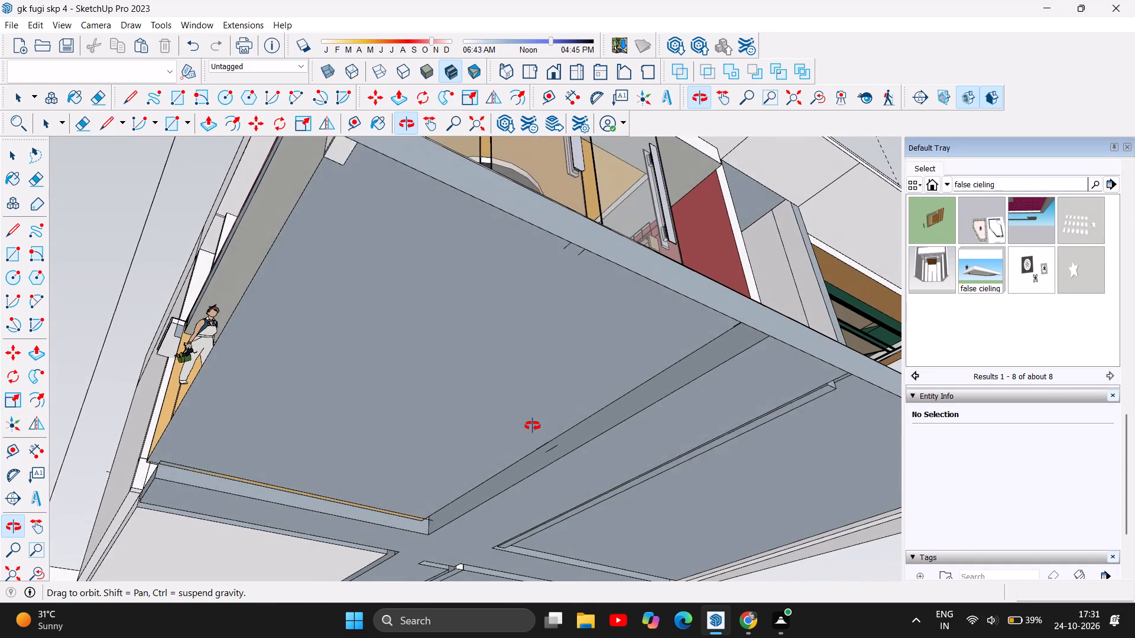
drag(533, 426, 524, 452)
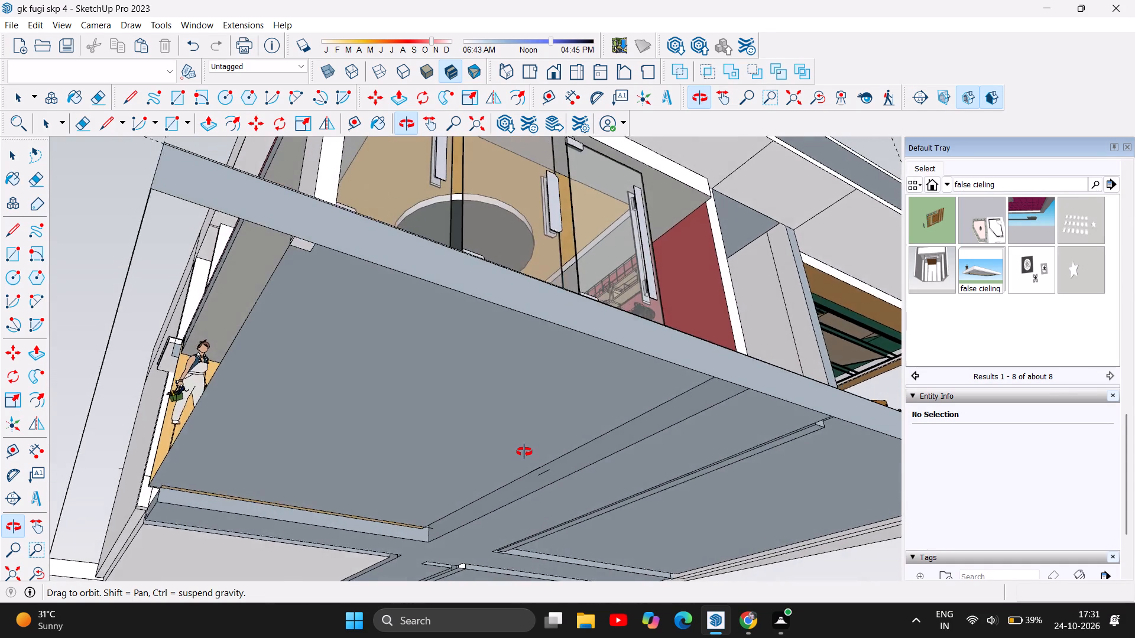
drag(524, 452, 560, 426)
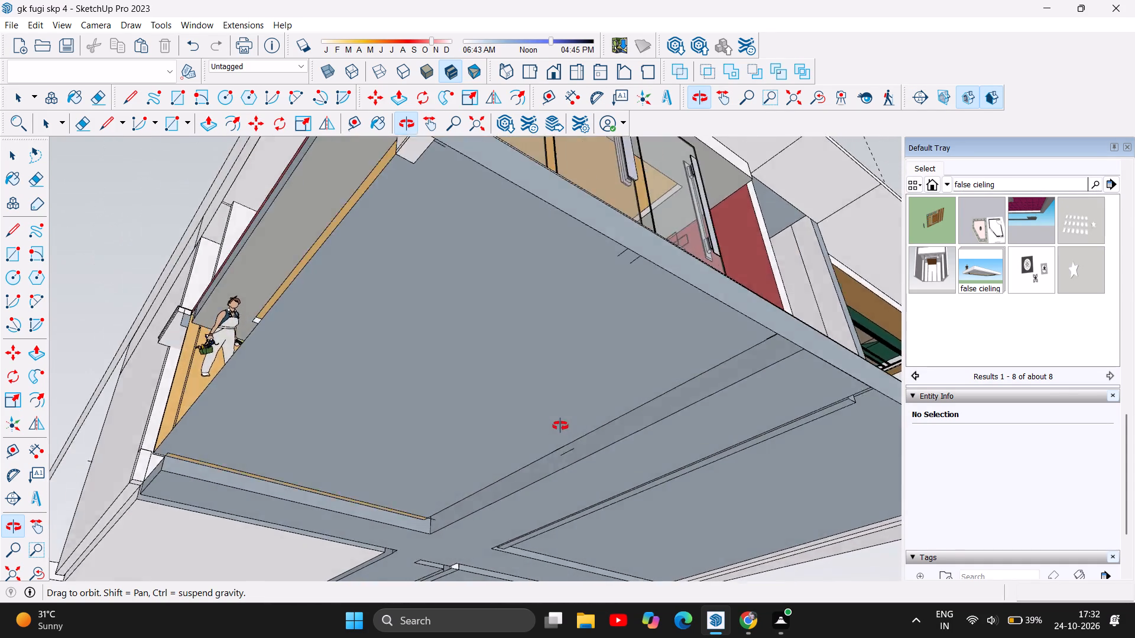
drag(560, 426, 651, 497)
drag(524, 358, 387, 257)
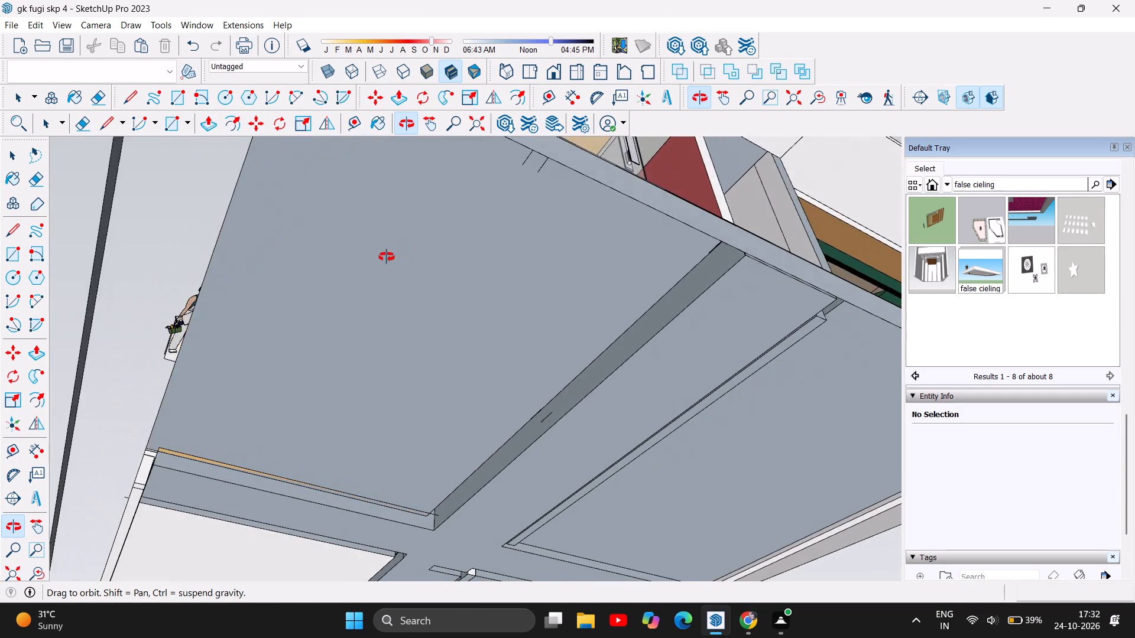
drag(387, 257, 385, 258)
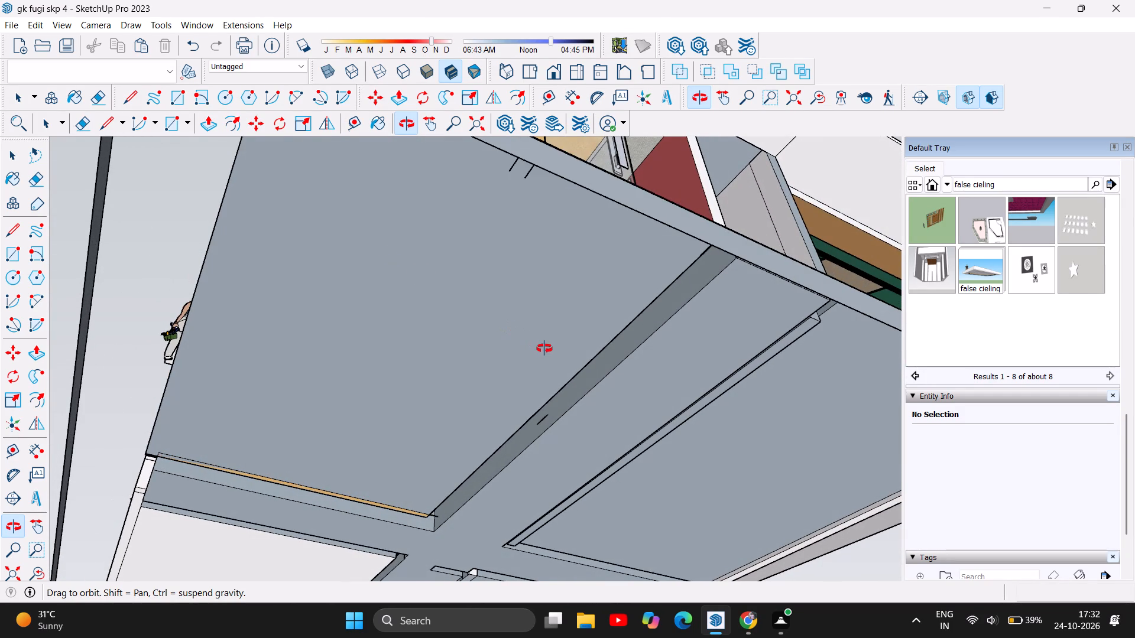
scroll(625, 408, down, 1)
drag(536, 345, 521, 363)
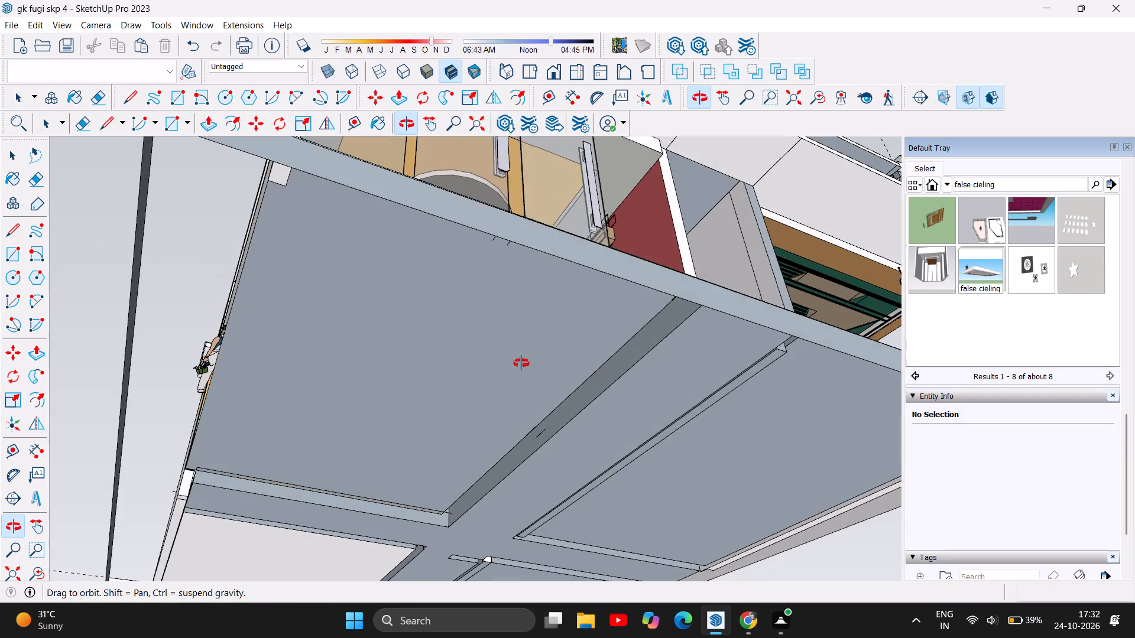
drag(521, 363, 520, 367)
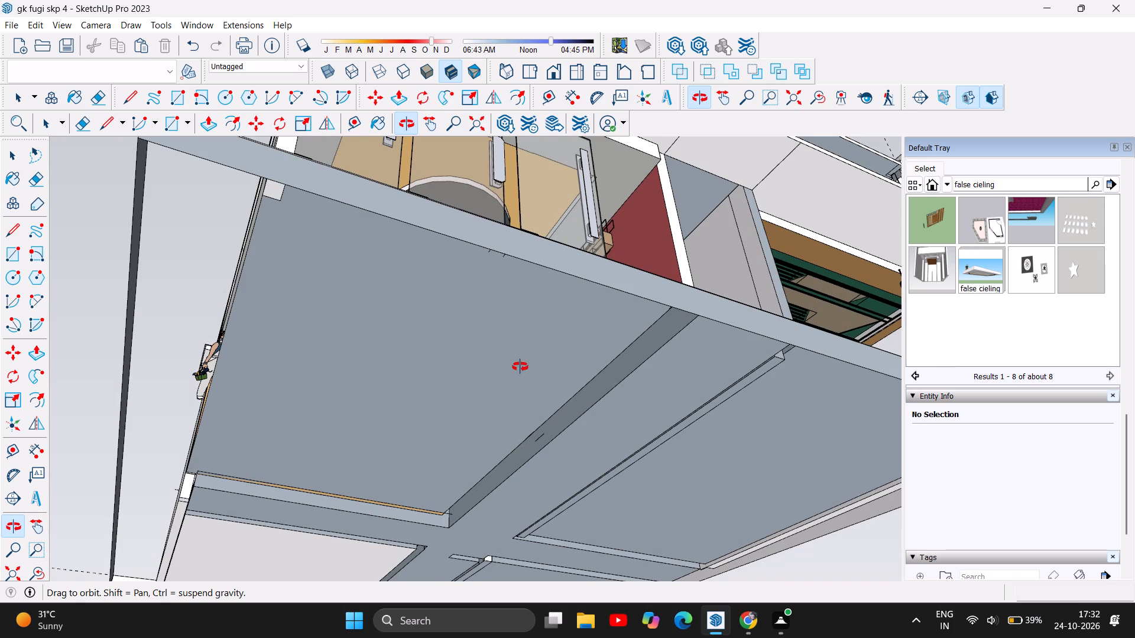
drag(520, 367, 664, 301)
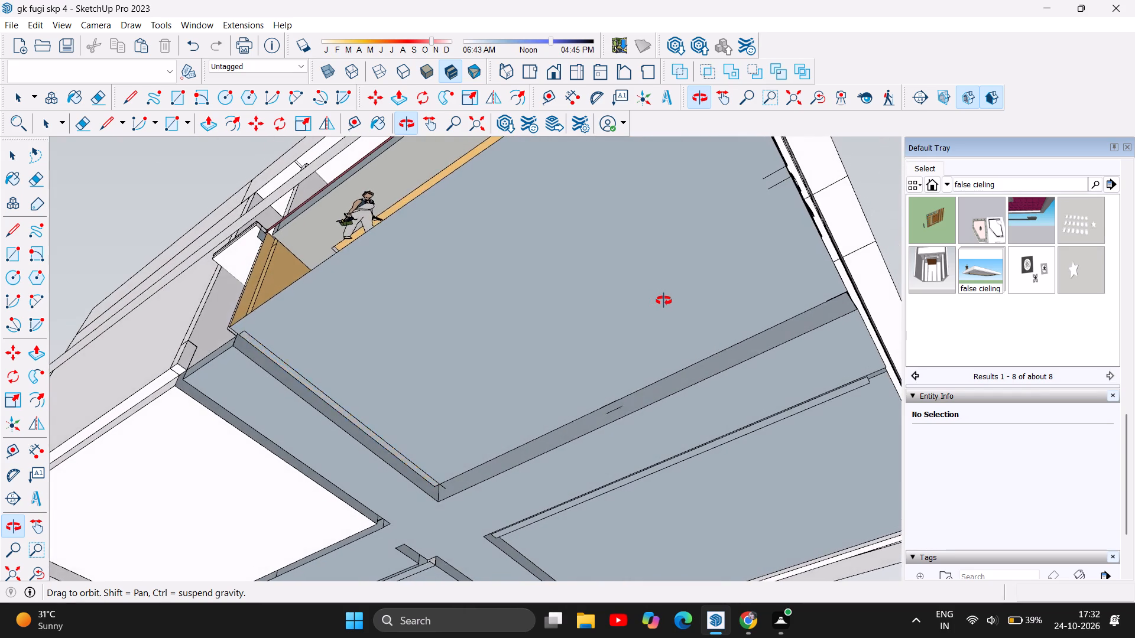
drag(664, 301, 663, 305)
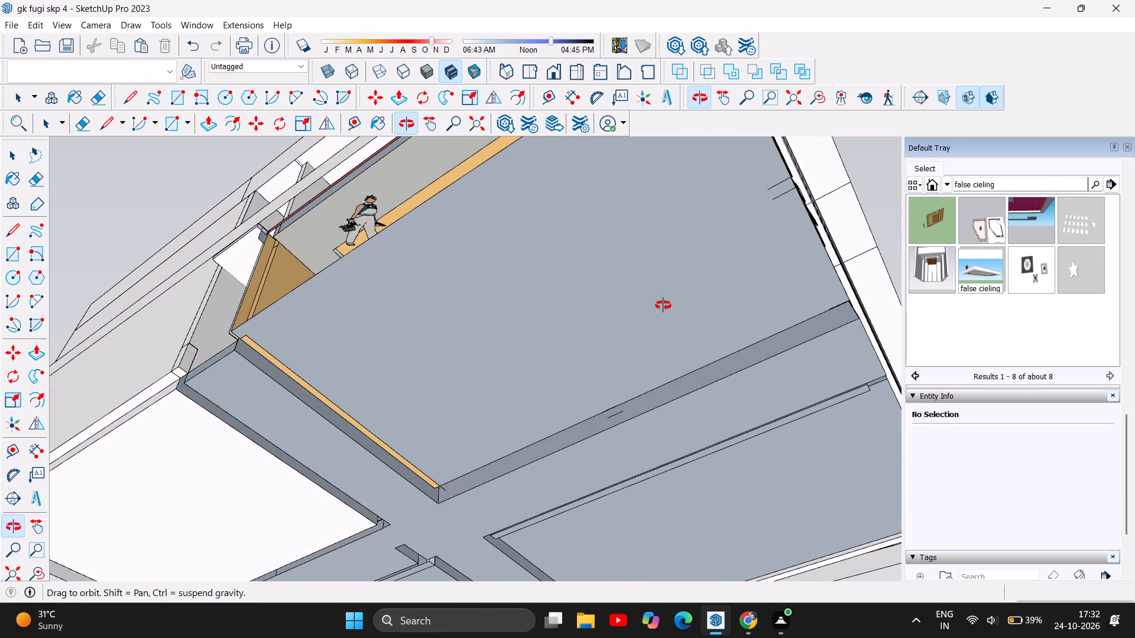
drag(663, 305, 614, 371)
scroll(591, 216, up, 4)
scroll(578, 188, down, 4)
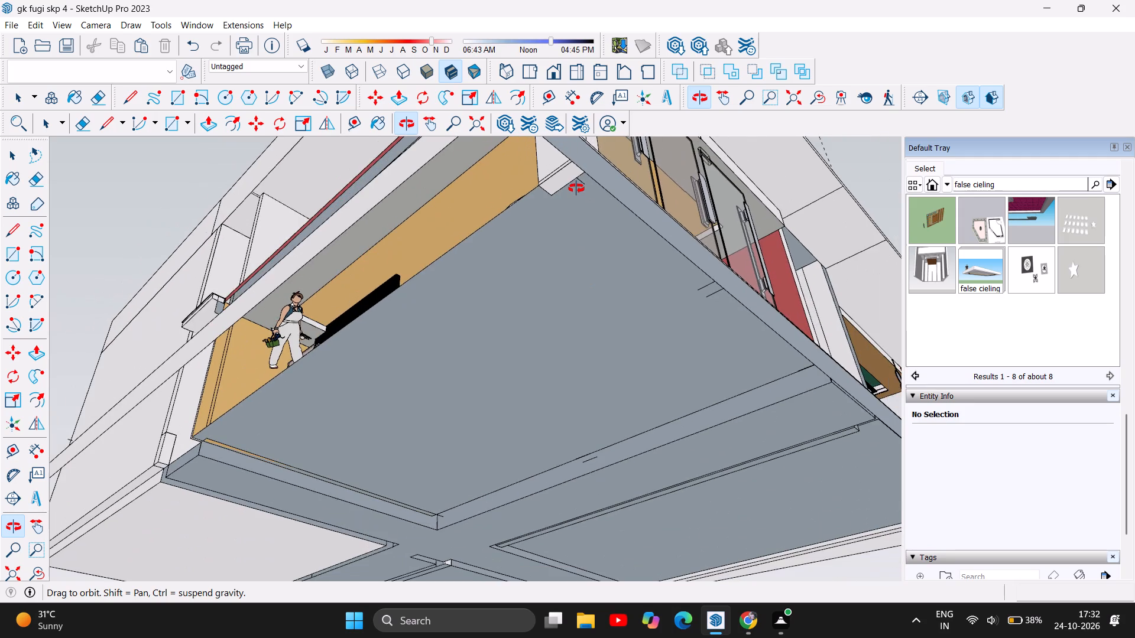
drag(578, 187, 510, 321)
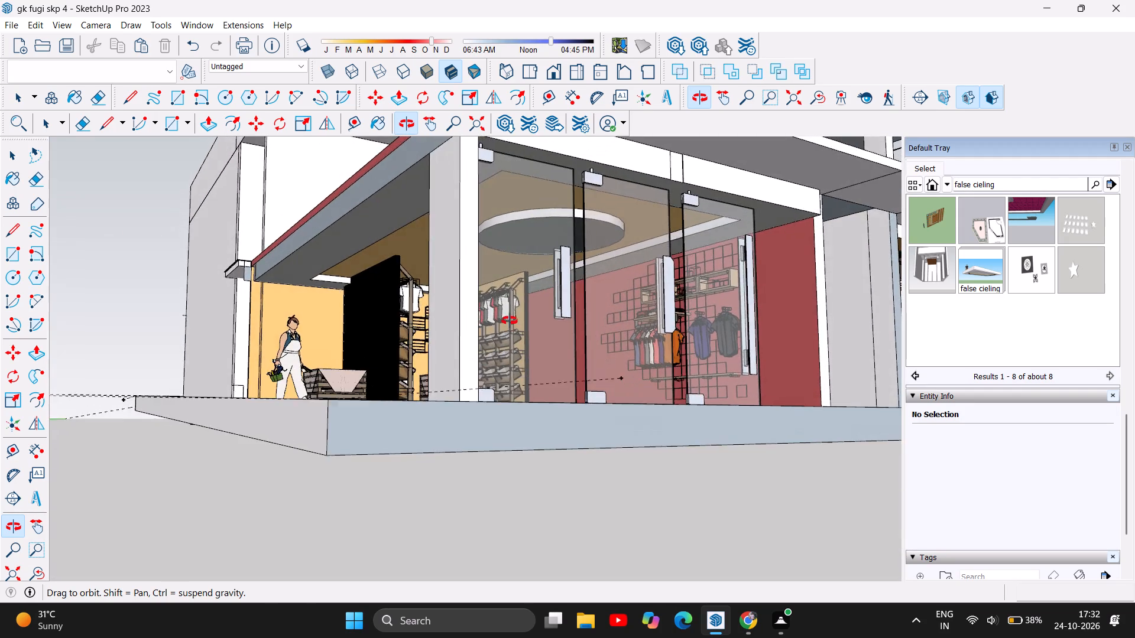
Push/Pull the underside of the shop's floor slab down by 1' 2 1/2" to thicken it to the surrounding base.
drag(510, 321, 744, 197)
scroll(763, 307, up, 1)
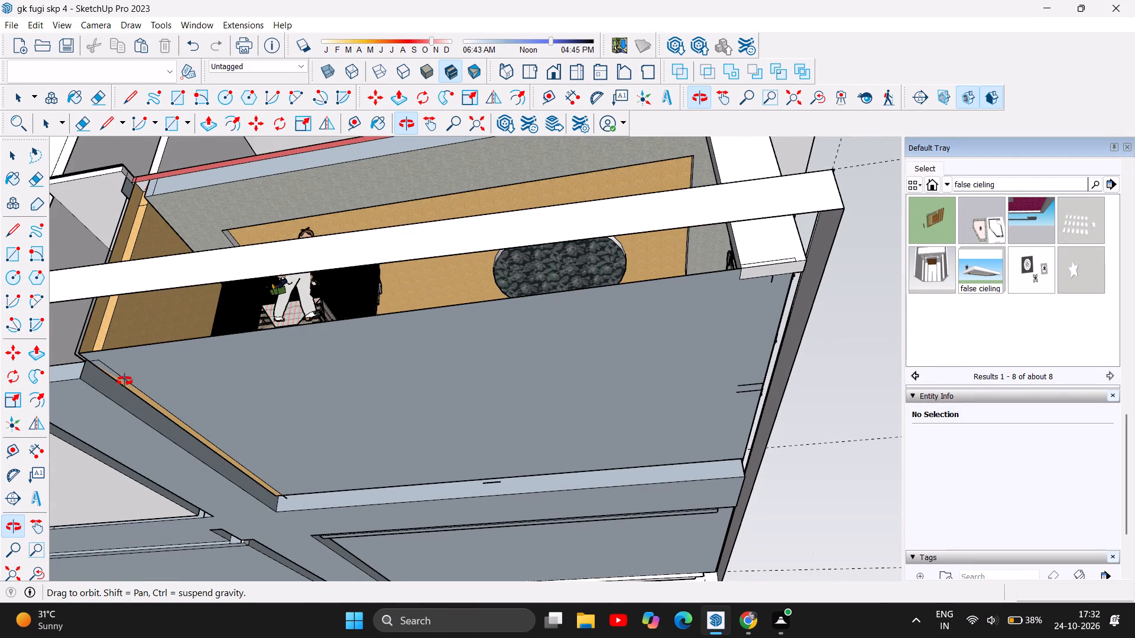
click(210, 125)
drag(364, 390, 347, 425)
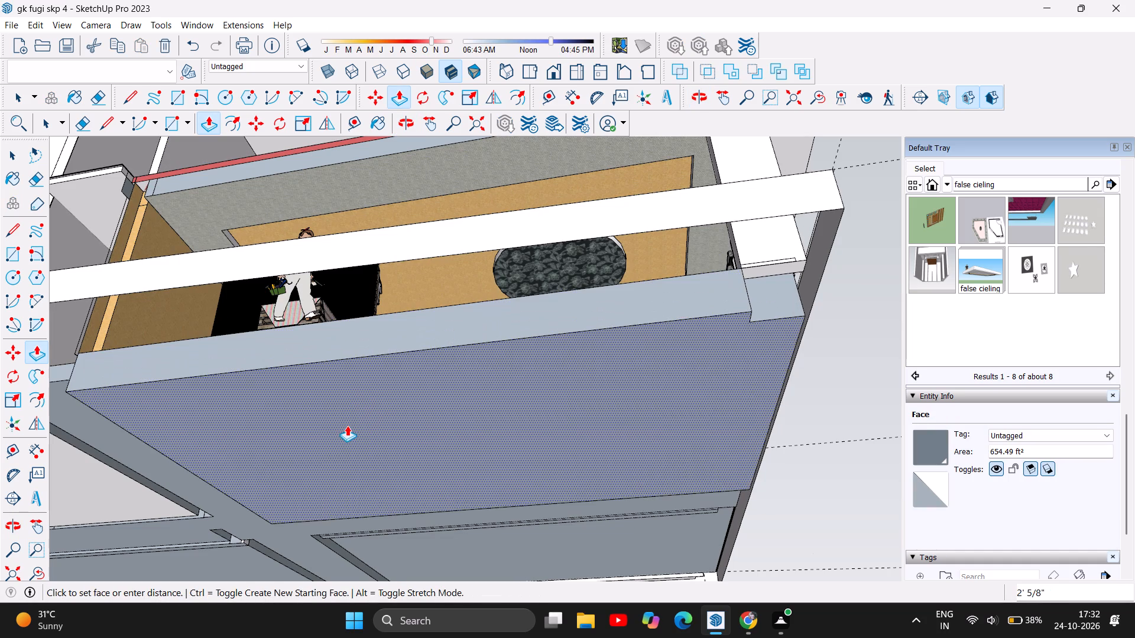
drag(347, 425, 363, 402)
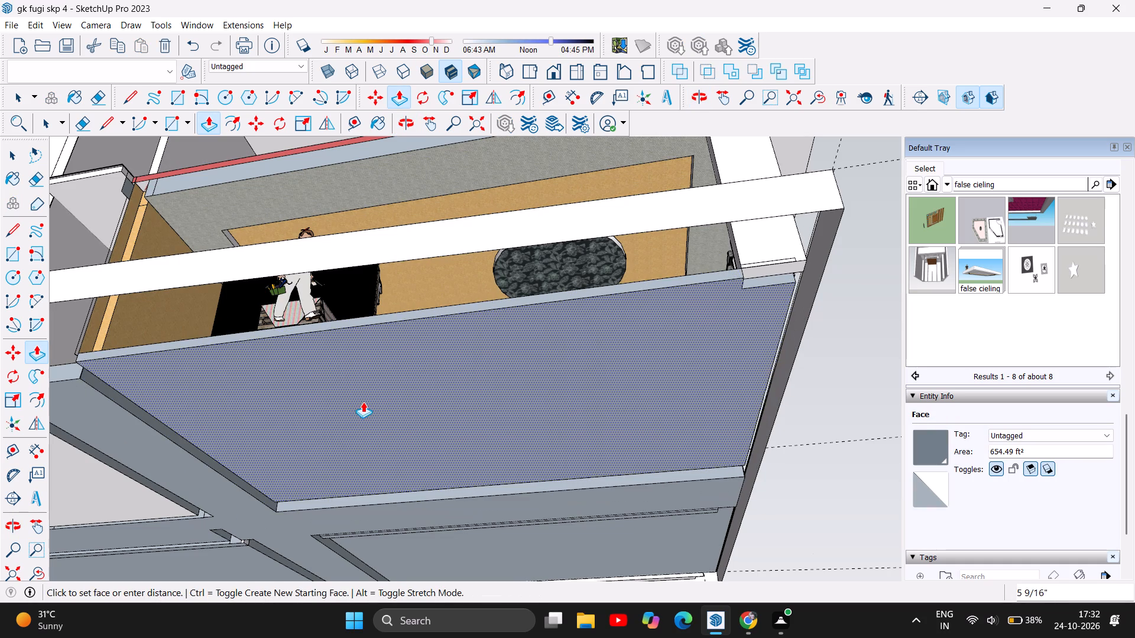
drag(363, 402, 359, 411)
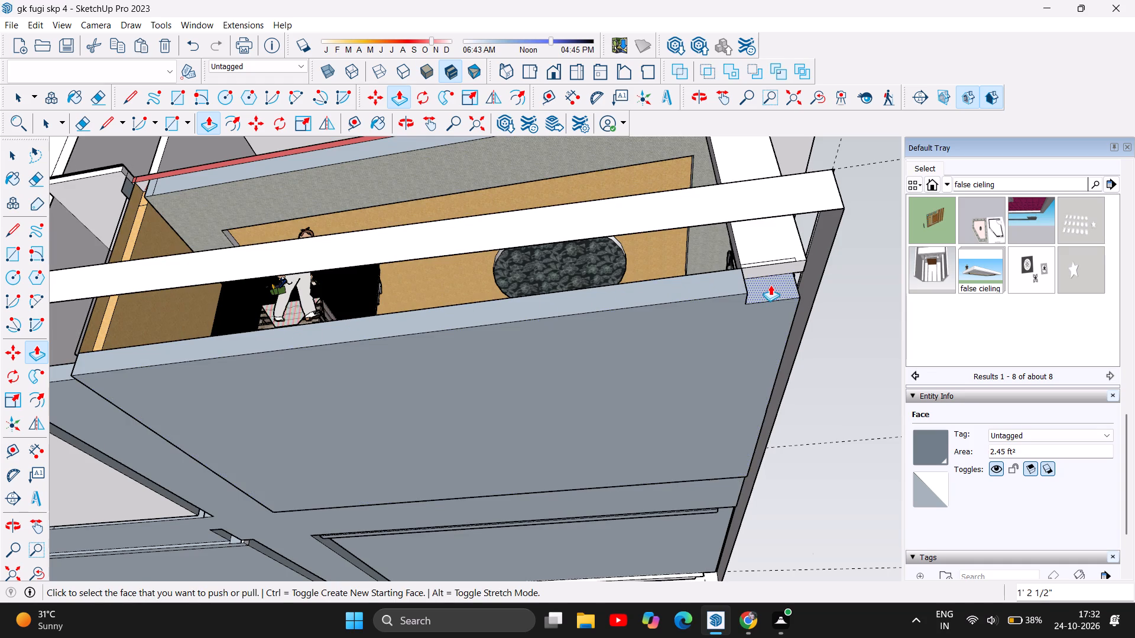
Push/Pull the small recessed face at the shop slab's pillar corner by 9", flush with the slab's edge.
drag(770, 285, 751, 253)
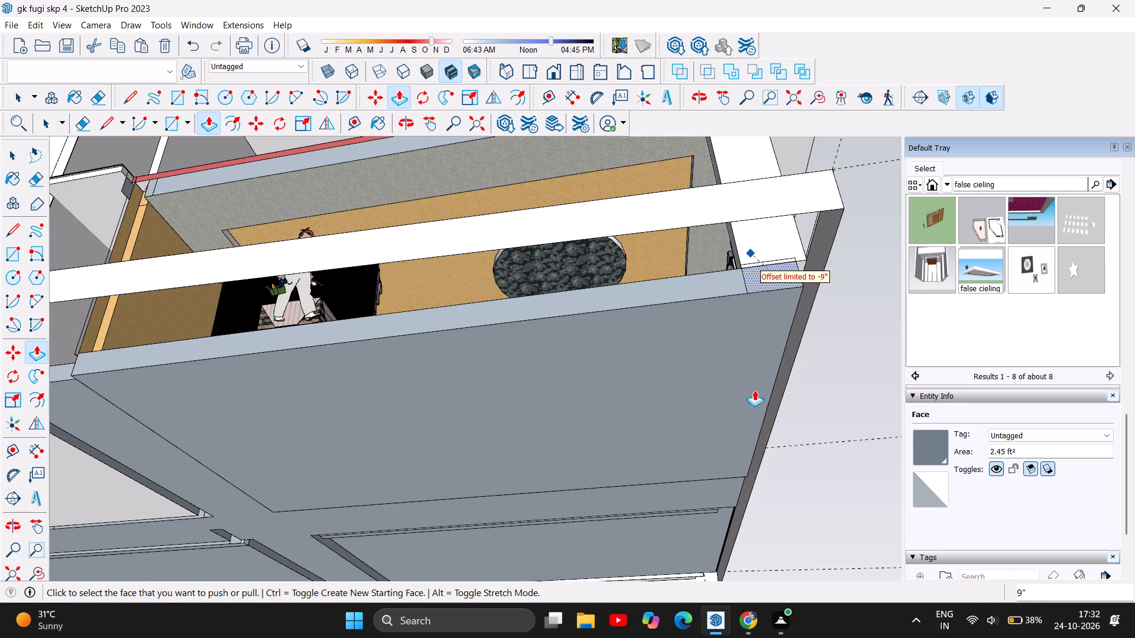
Push/Pull the corridor-facing side of the wall beside the shop by 9 7/8" to close the gap along the adjoining slab.
scroll(760, 408, down, 5)
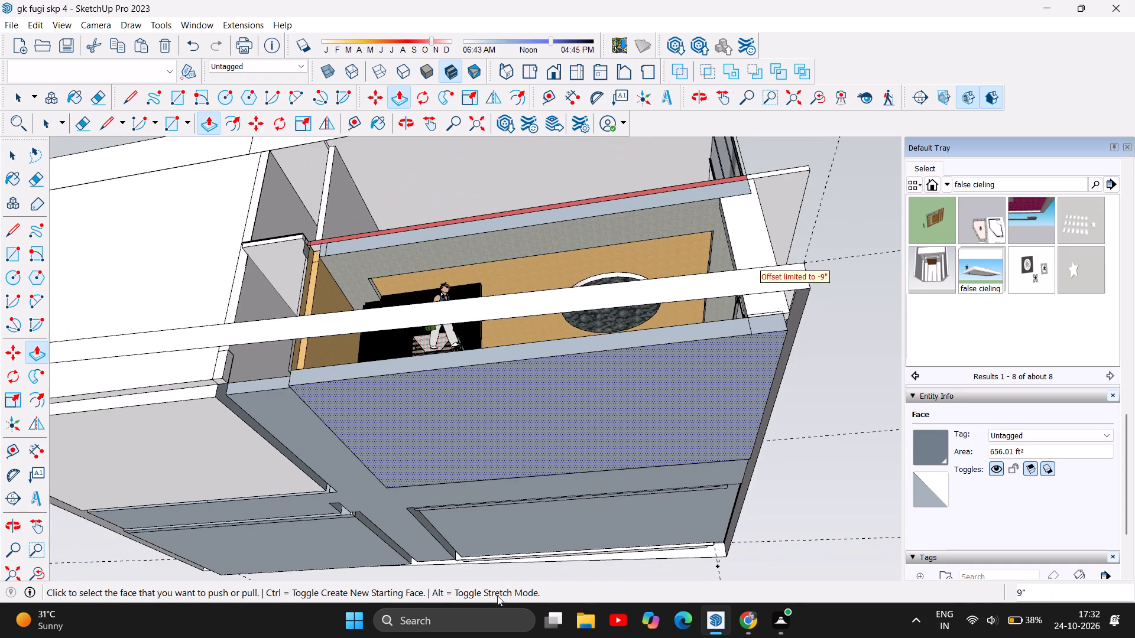
scroll(235, 456, up, 7)
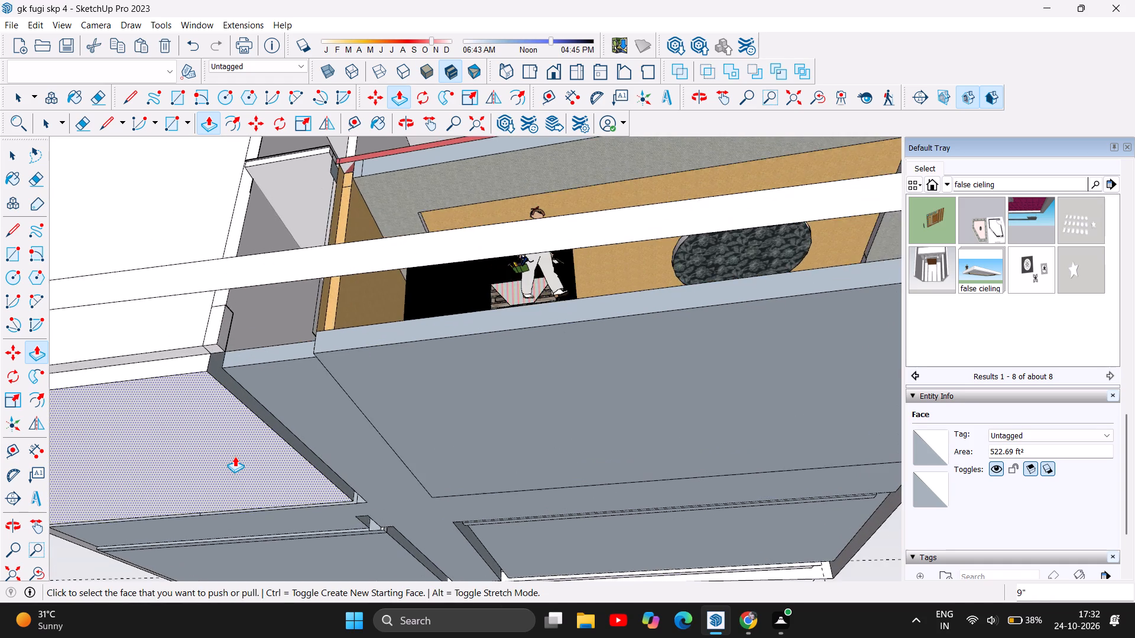
scroll(235, 456, up, 7)
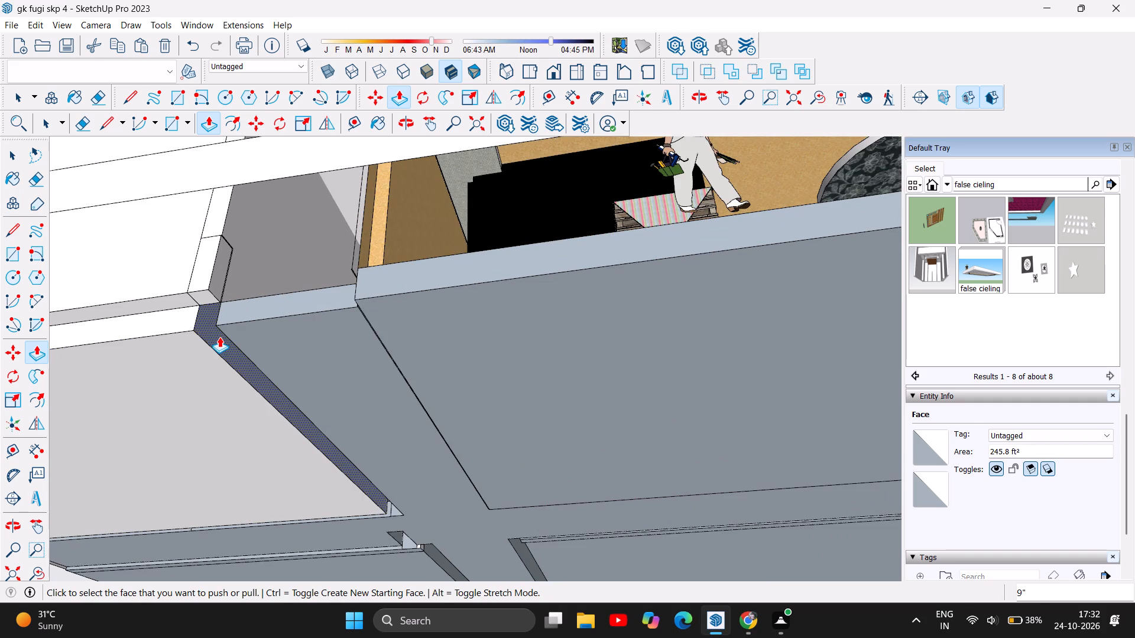
drag(219, 337, 237, 330)
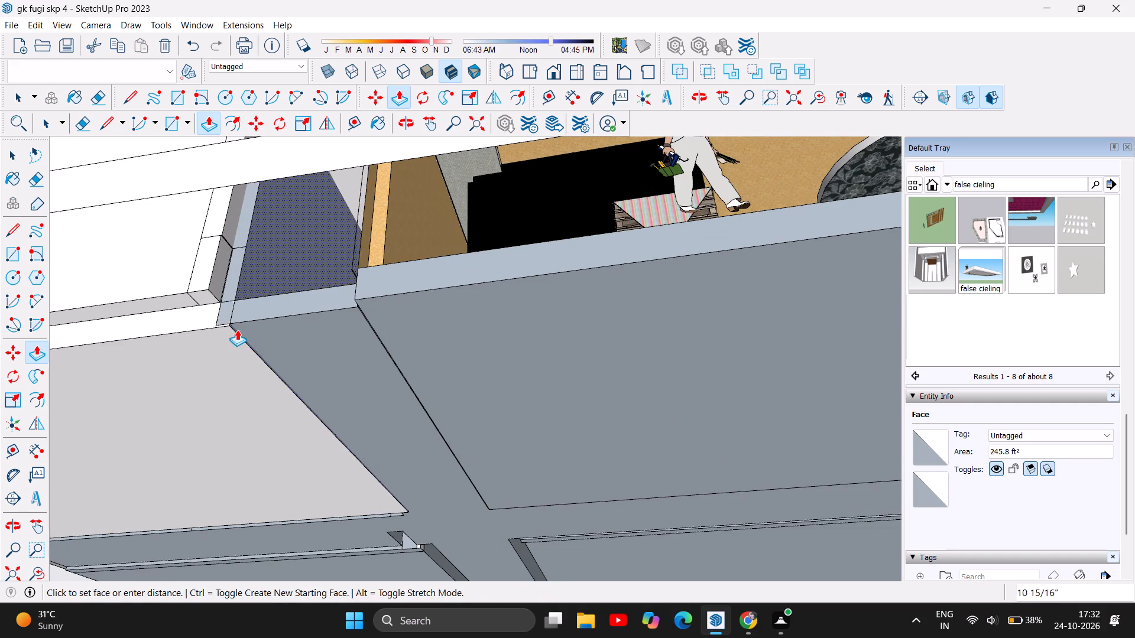
drag(237, 330, 240, 323)
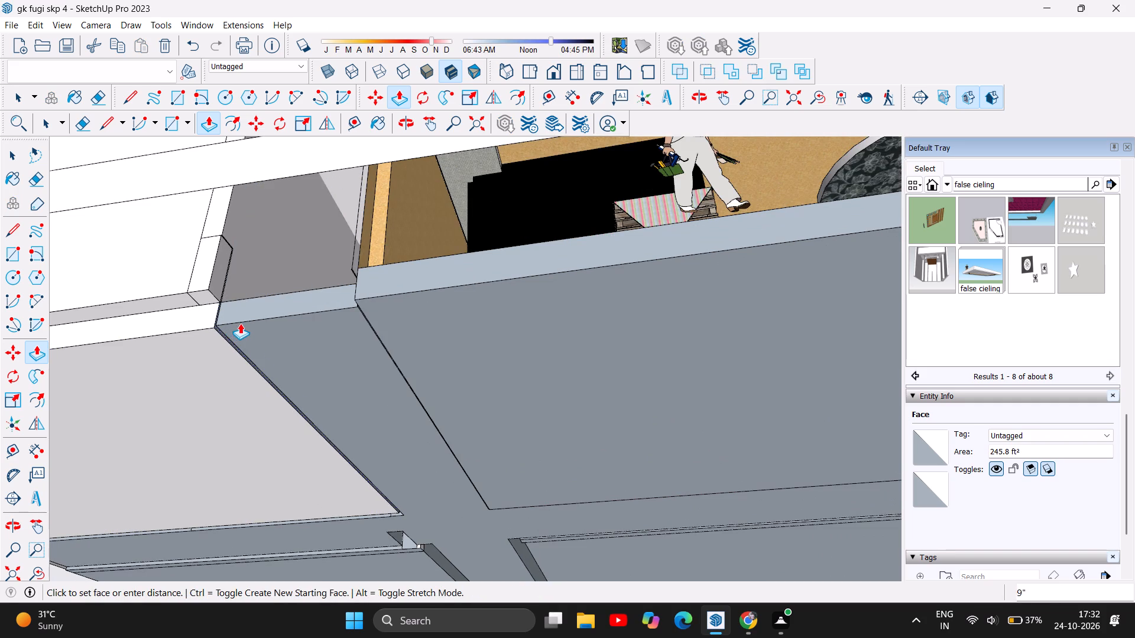
drag(240, 323, 239, 323)
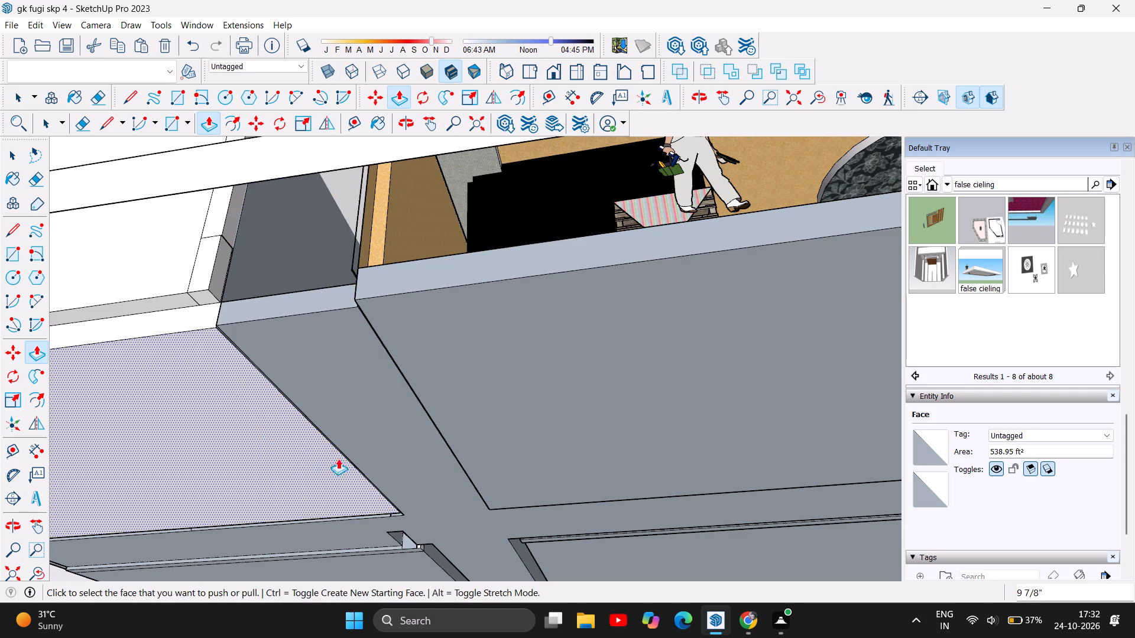
Examine the slab undersides for remaining gaps, as well as the upper floor, parapet and shop's open side.
scroll(382, 448, down, 4)
scroll(478, 394, down, 5)
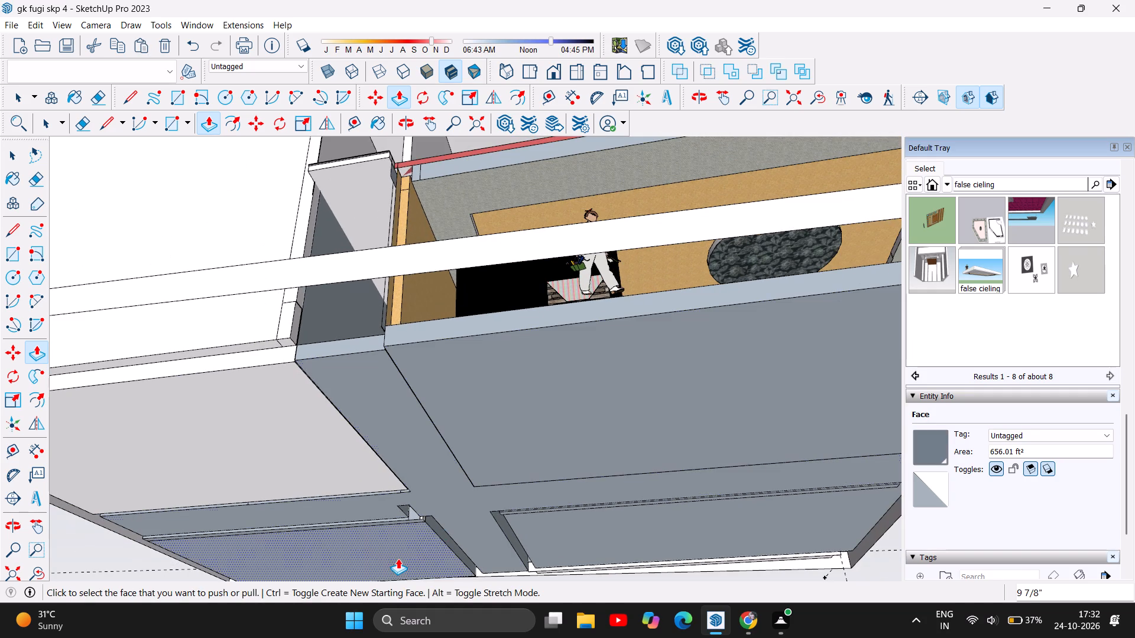
scroll(443, 535, up, 4)
scroll(446, 532, down, 6)
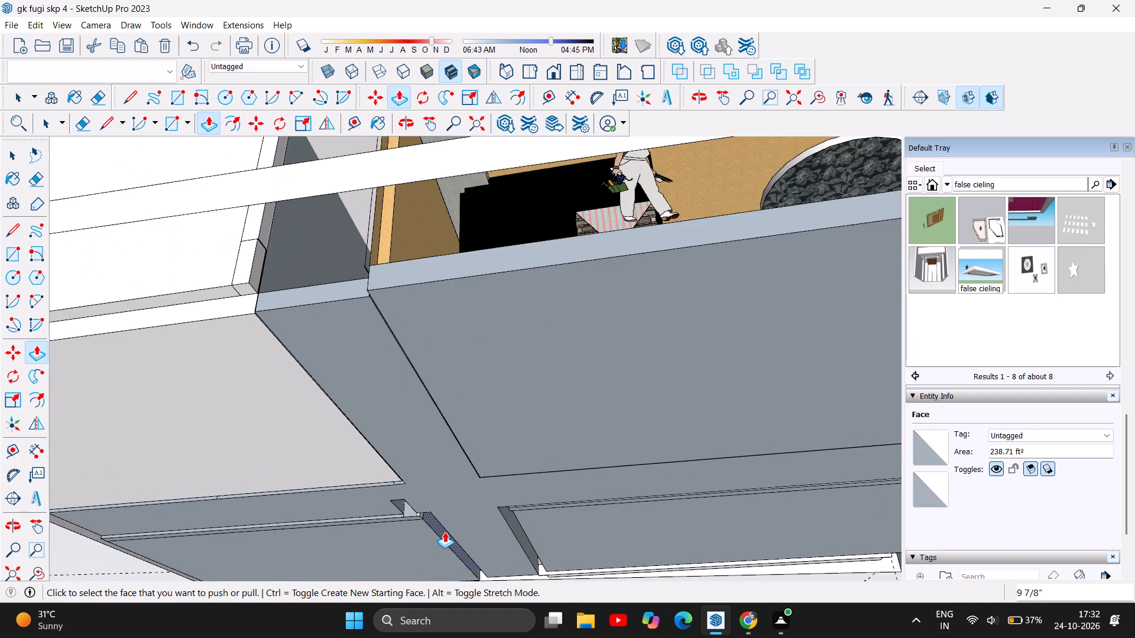
scroll(445, 532, down, 13)
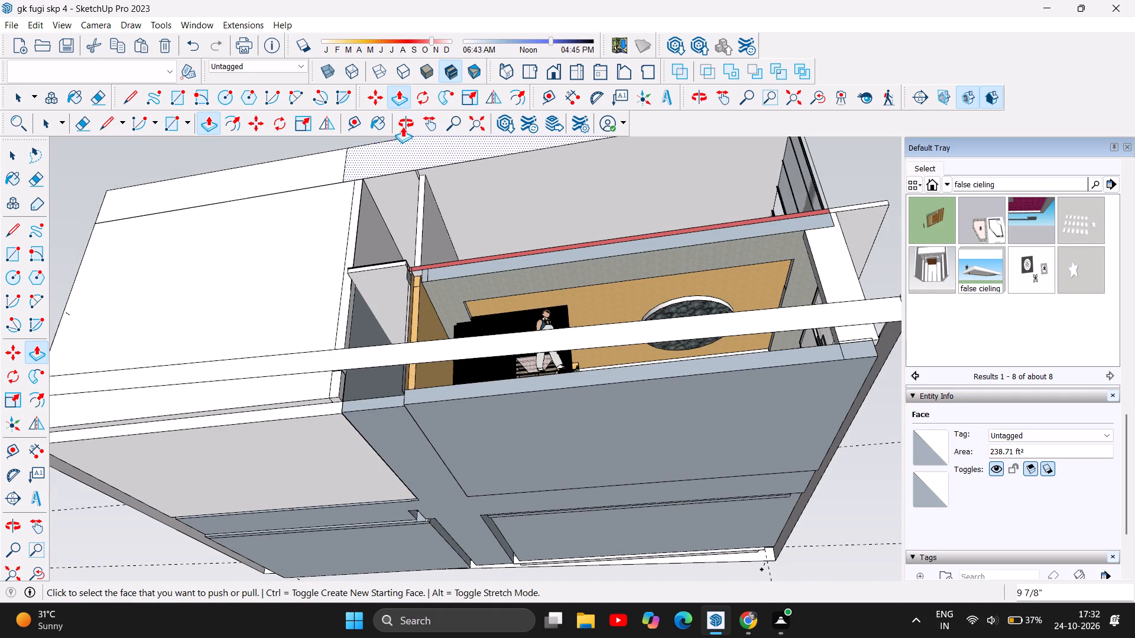
click(406, 124)
drag(442, 259, 401, 509)
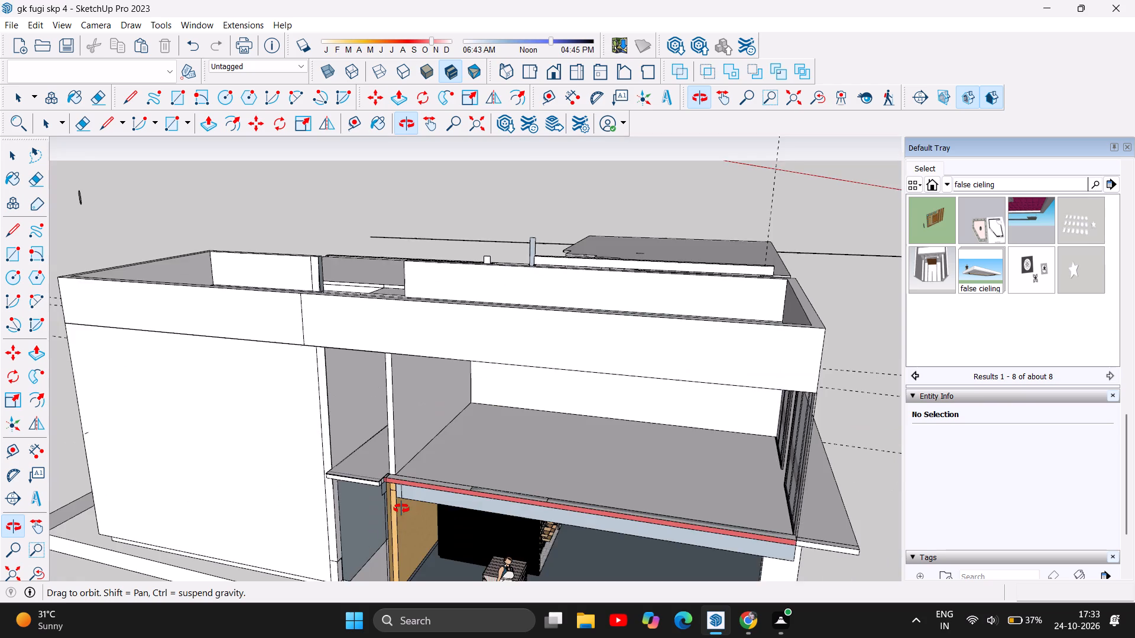
Examine the two-storey building from all sides, including its open facades, floor slabs, plinth and roof.
scroll(328, 395, down, 5)
drag(543, 529, 408, 488)
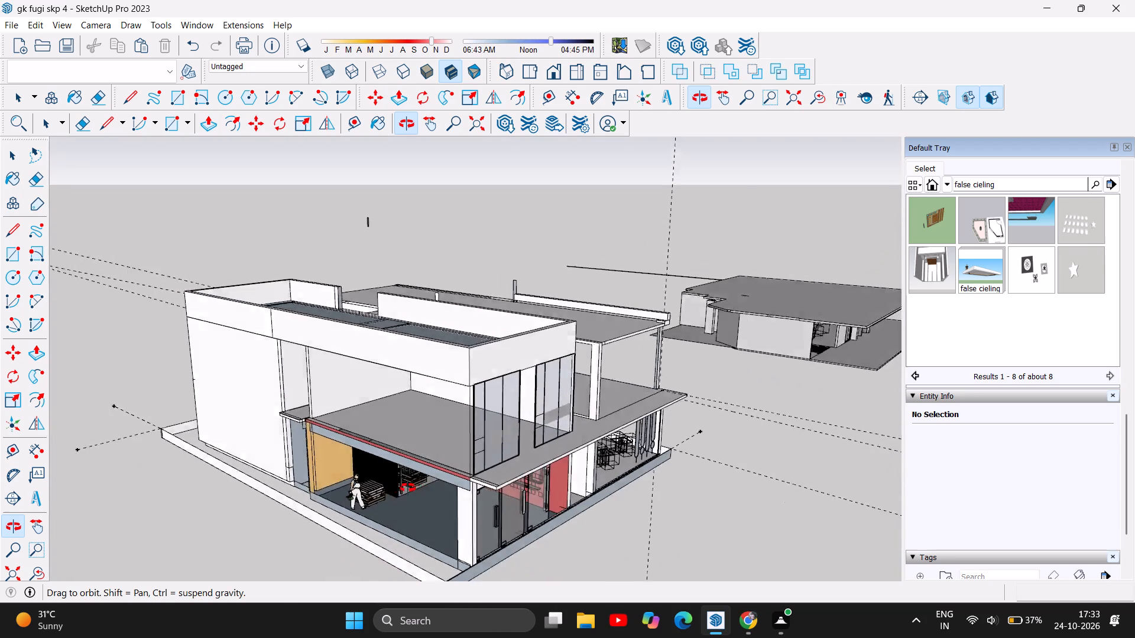
drag(408, 488, 56, 442)
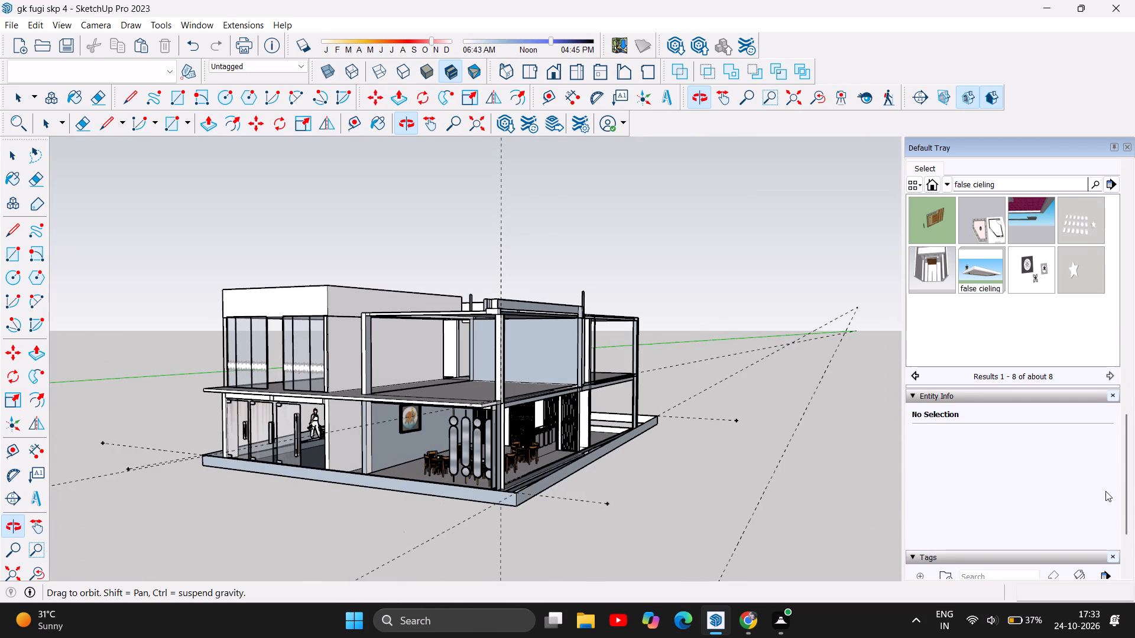
drag(397, 363, 664, 389)
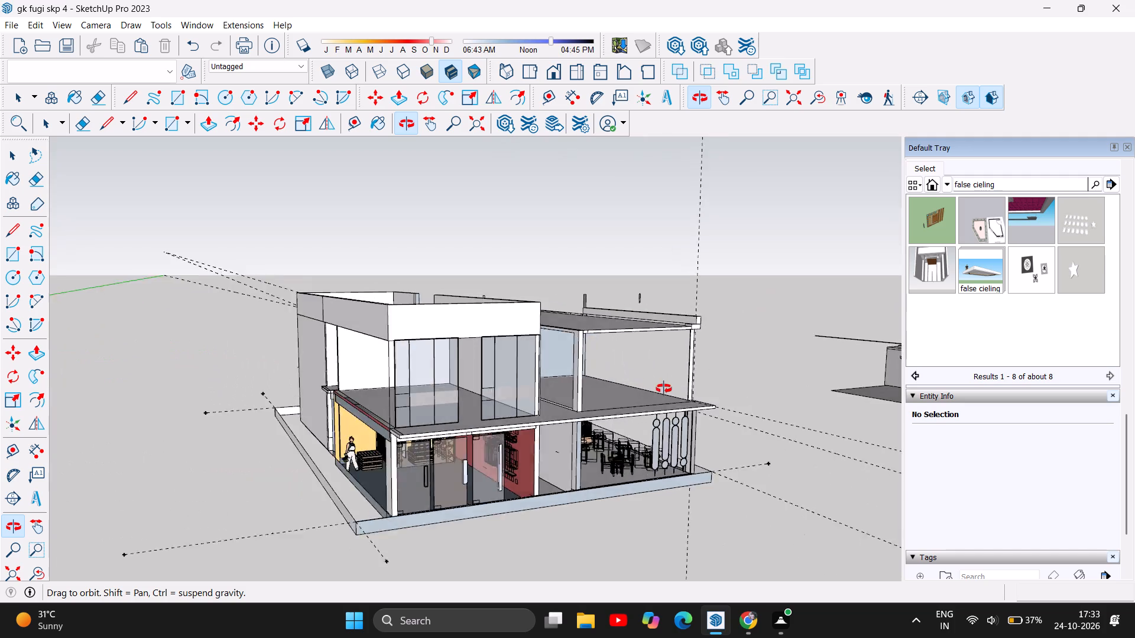
drag(664, 389, 405, 390)
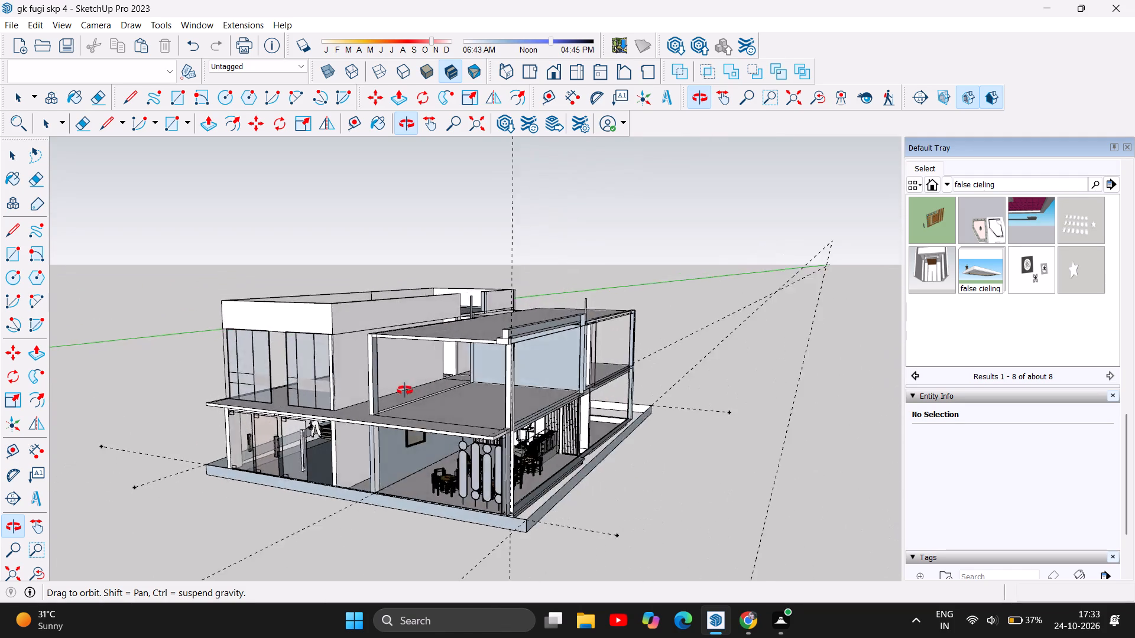
drag(405, 390, 811, 373)
drag(388, 382, 519, 392)
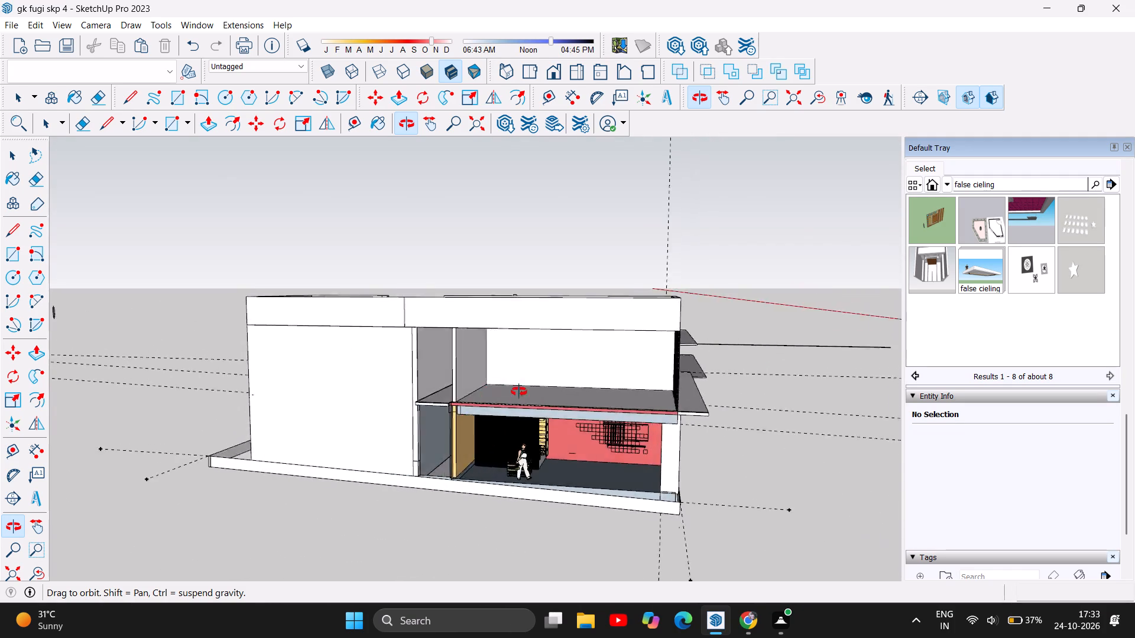
drag(519, 392, 735, 377)
drag(326, 390, 572, 409)
drag(440, 424, 516, 424)
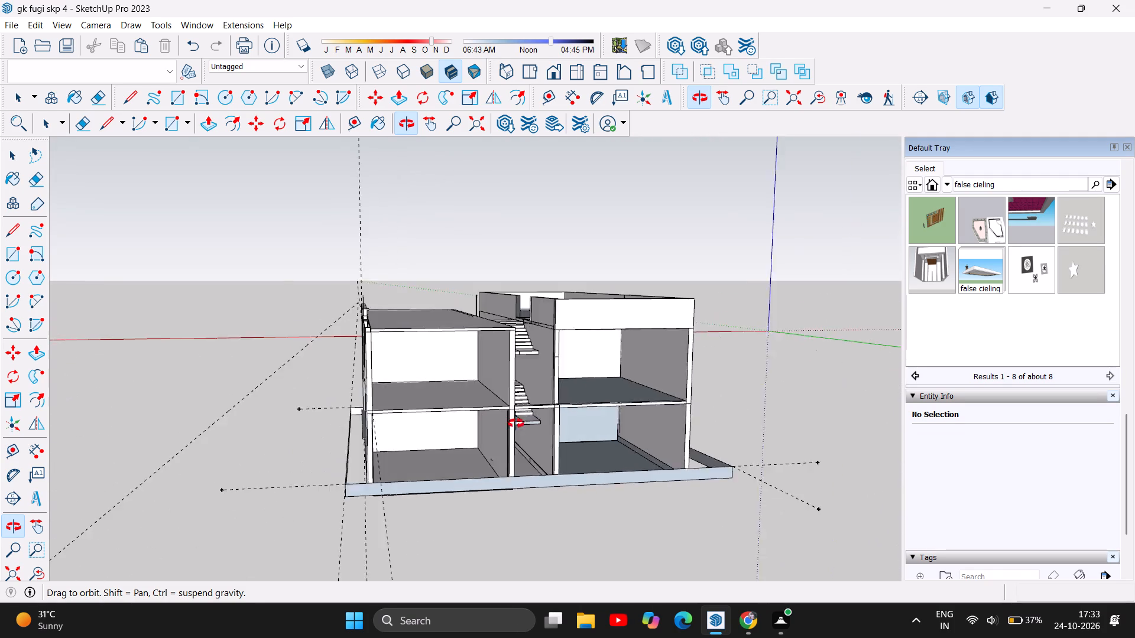
drag(516, 424, 637, 414)
drag(403, 422, 585, 443)
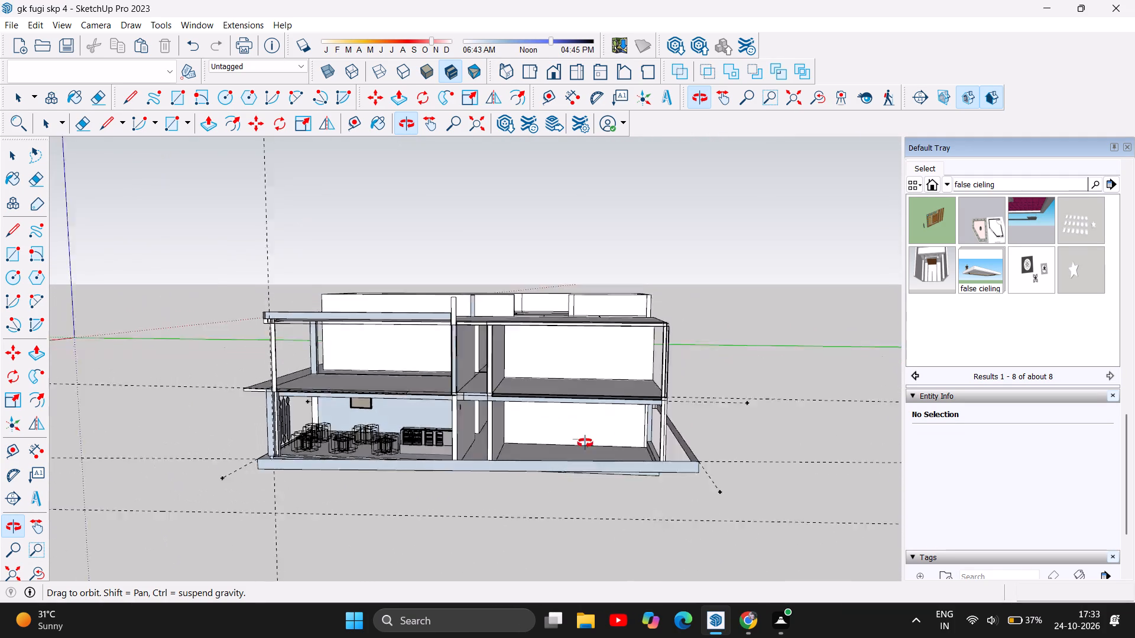
drag(585, 443, 358, 541)
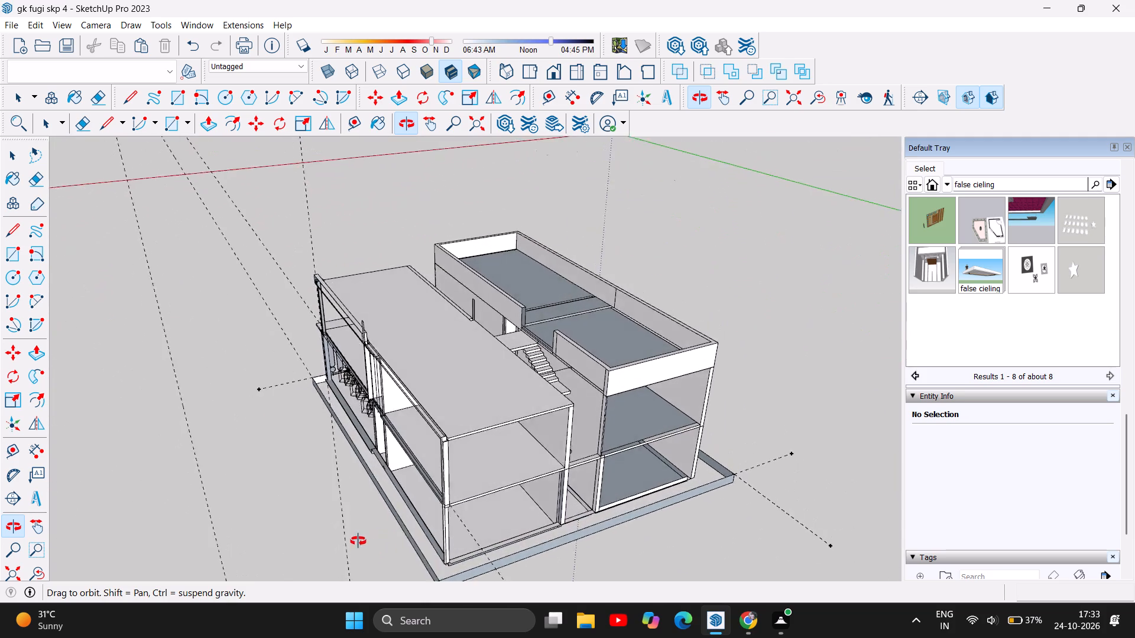
drag(358, 541, 308, 552)
Push/Pull the underside of the long outer edge strip down about 1' 2", level with the adjacent ground-floor slab's lower edge.
scroll(383, 467, up, 7)
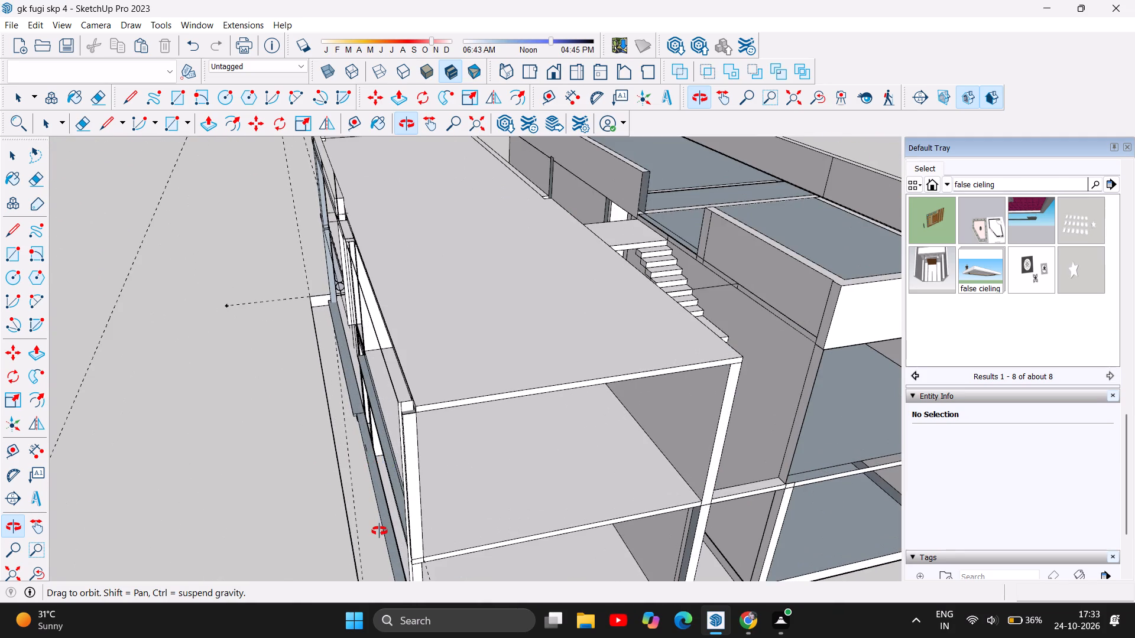
scroll(380, 531, up, 7)
drag(382, 533, 377, 442)
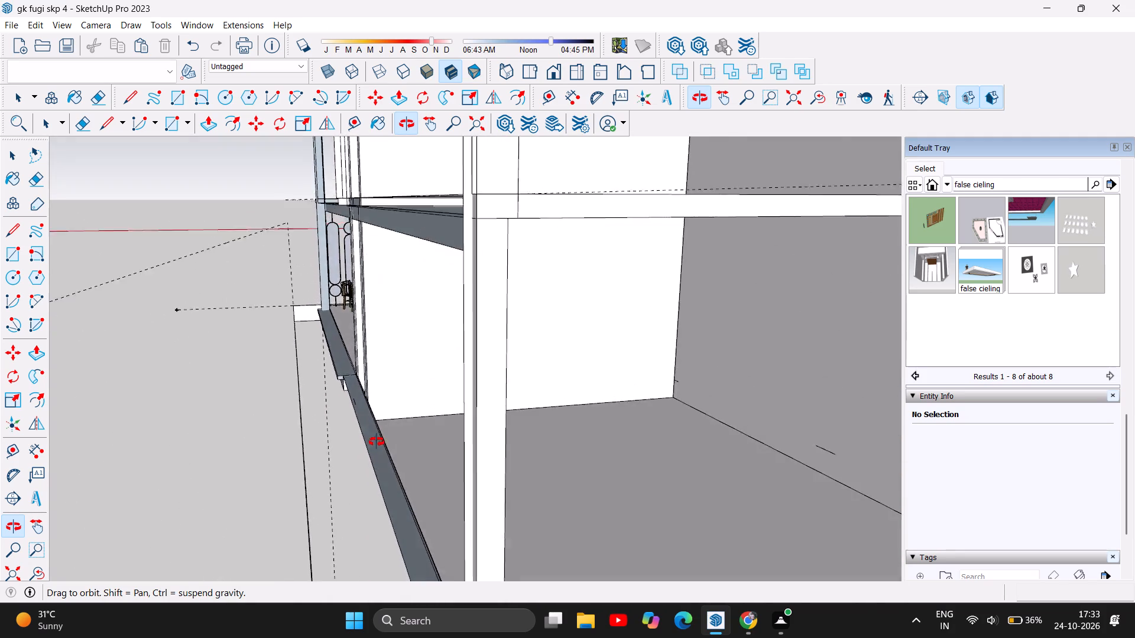
drag(377, 442, 305, 407)
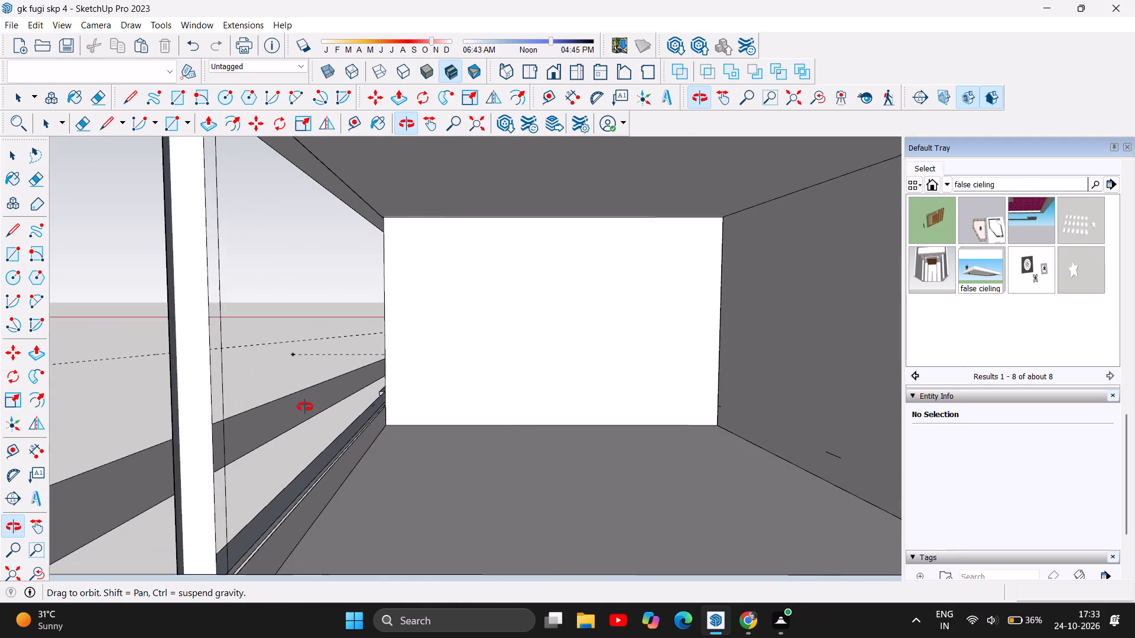
drag(305, 407, 363, 331)
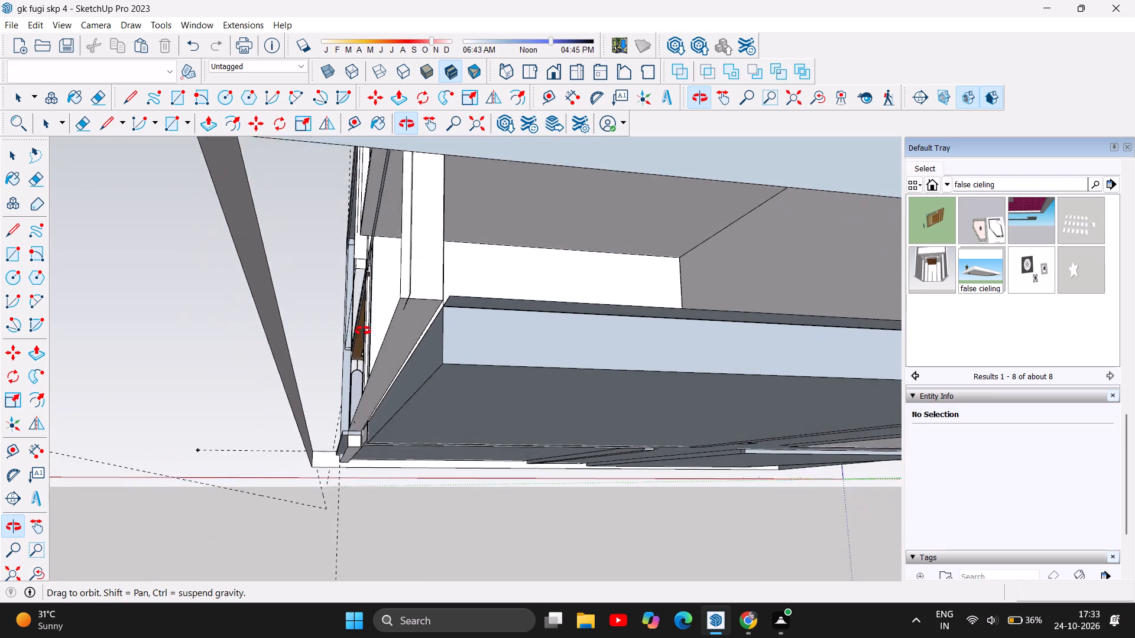
drag(363, 331, 366, 329)
scroll(404, 338, up, 4)
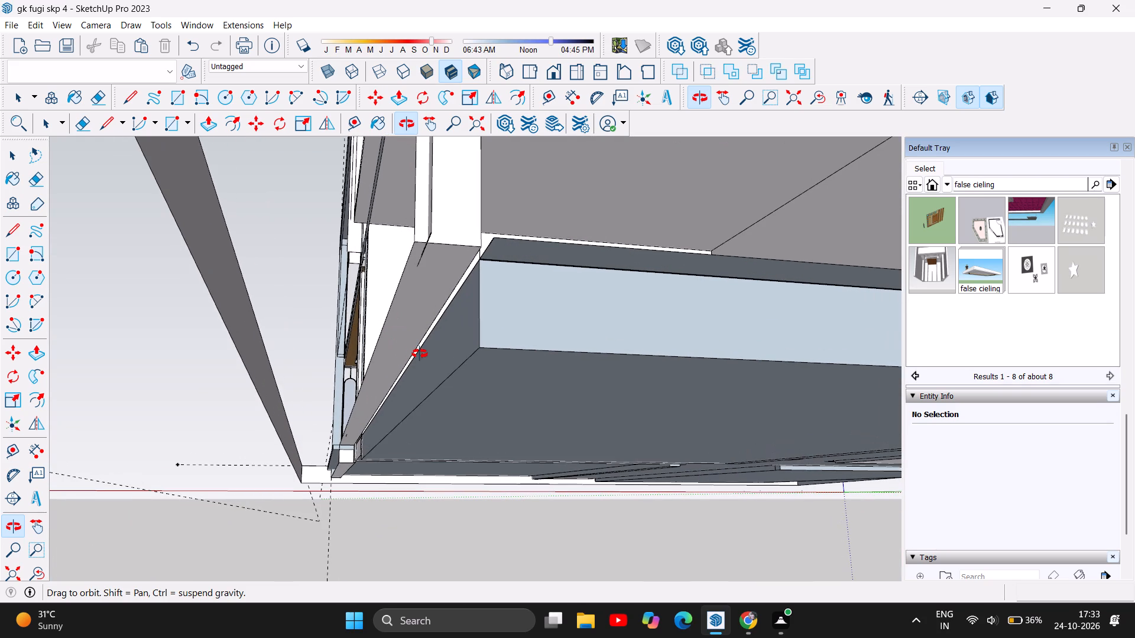
click(207, 119)
drag(421, 291, 436, 331)
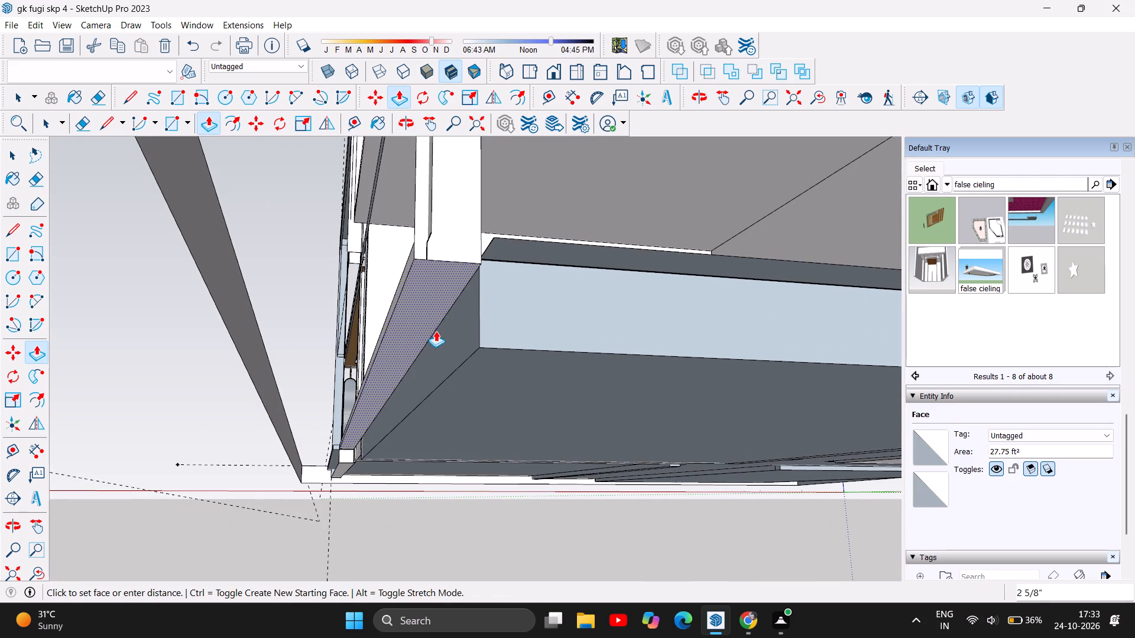
drag(436, 331, 475, 369)
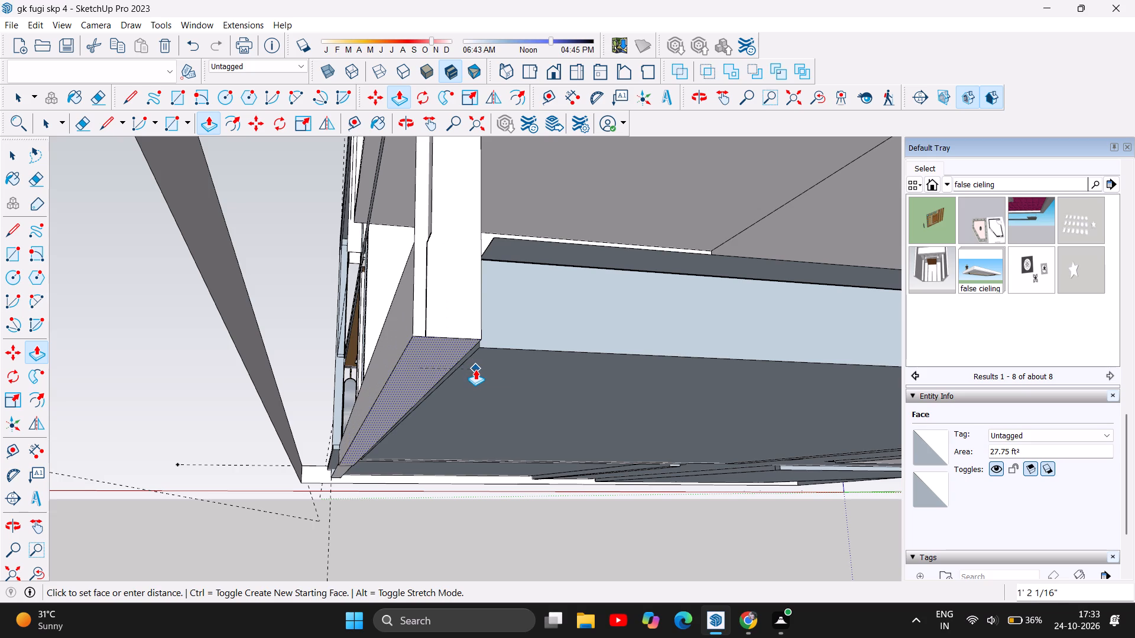
drag(475, 369, 467, 372)
drag(449, 341, 452, 357)
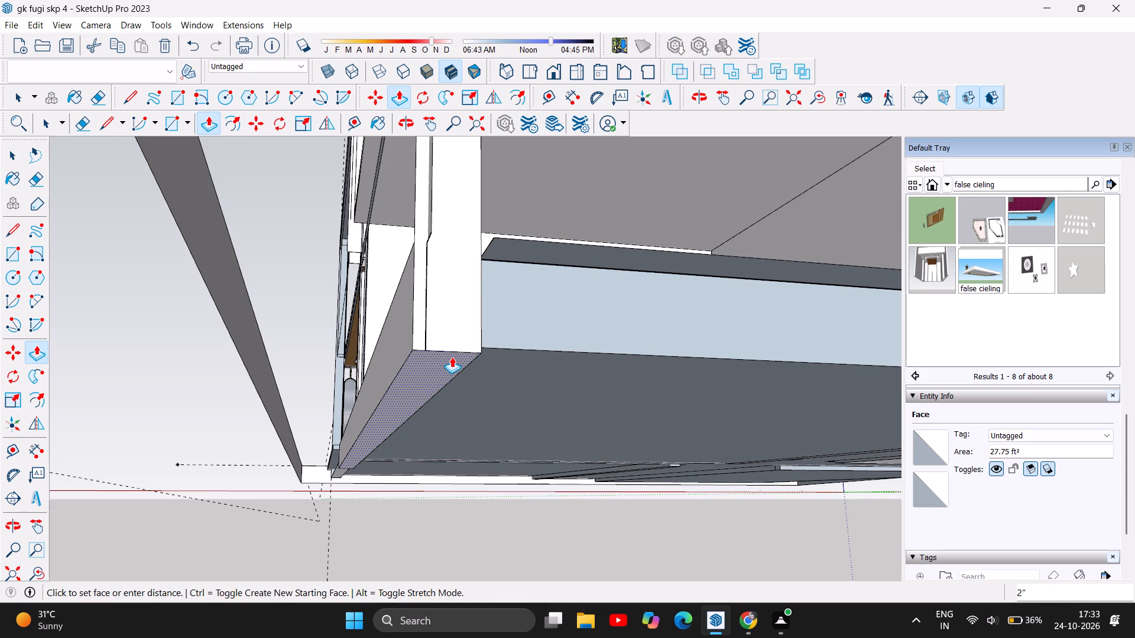
drag(452, 357, 478, 346)
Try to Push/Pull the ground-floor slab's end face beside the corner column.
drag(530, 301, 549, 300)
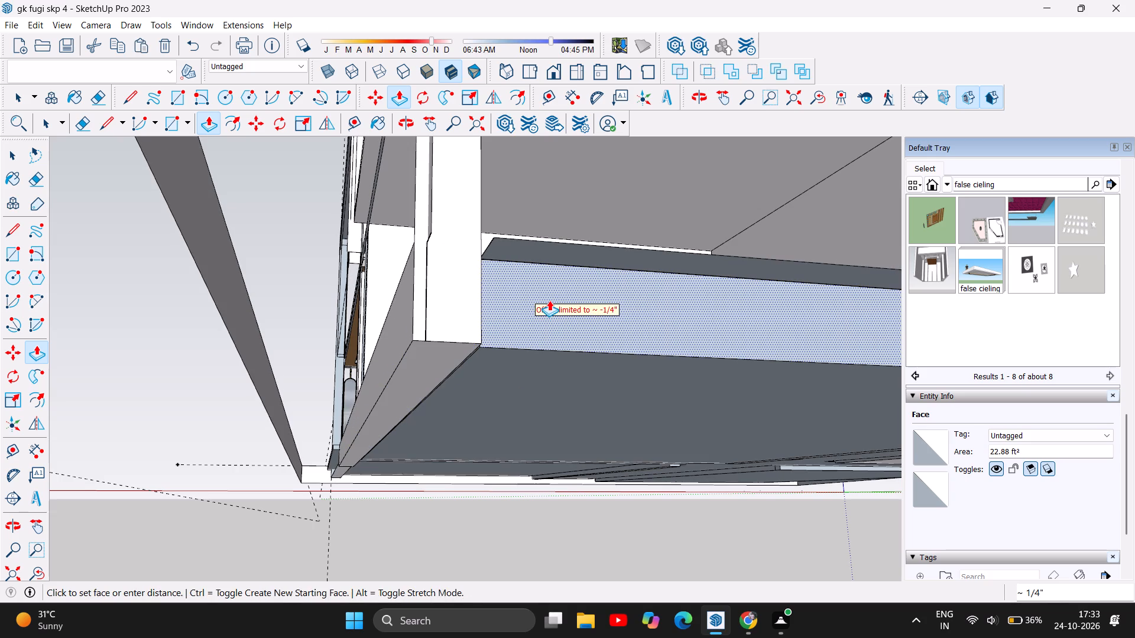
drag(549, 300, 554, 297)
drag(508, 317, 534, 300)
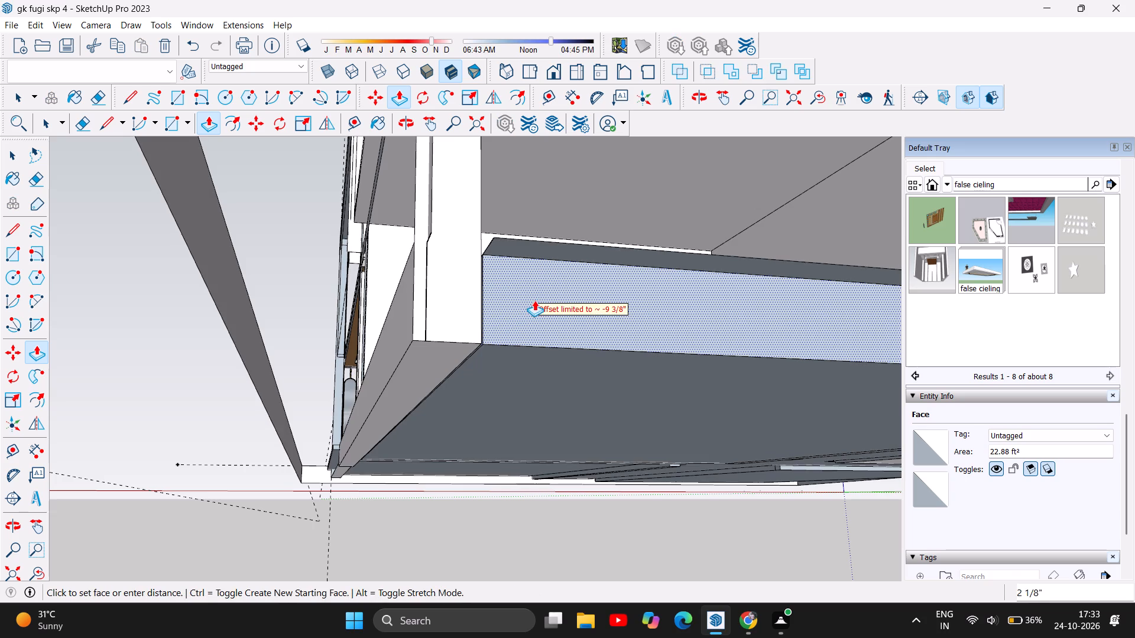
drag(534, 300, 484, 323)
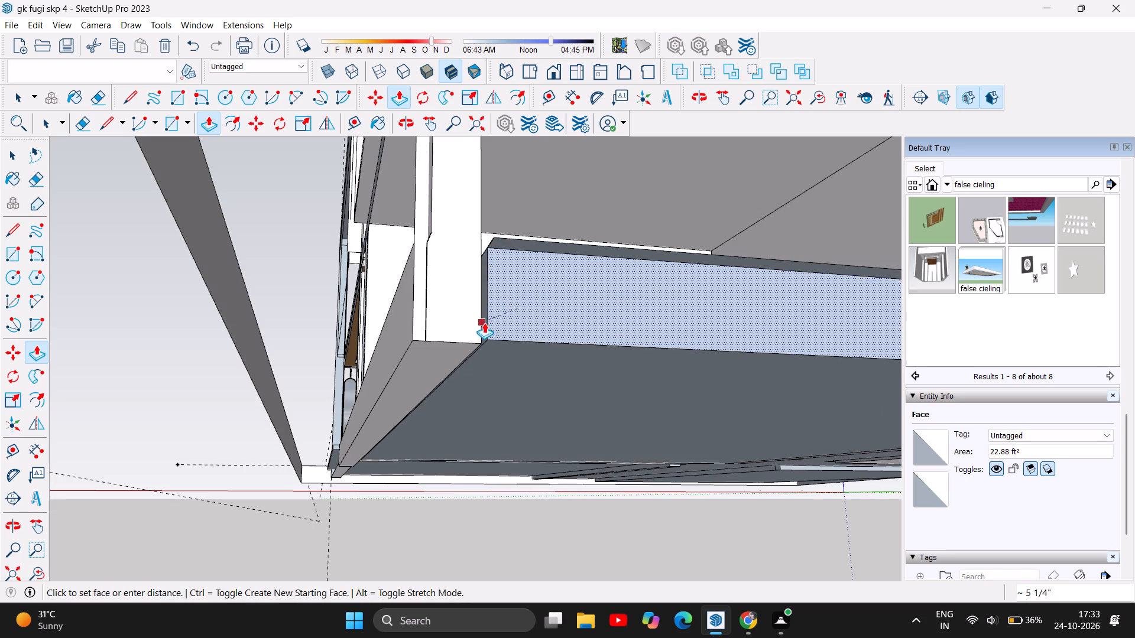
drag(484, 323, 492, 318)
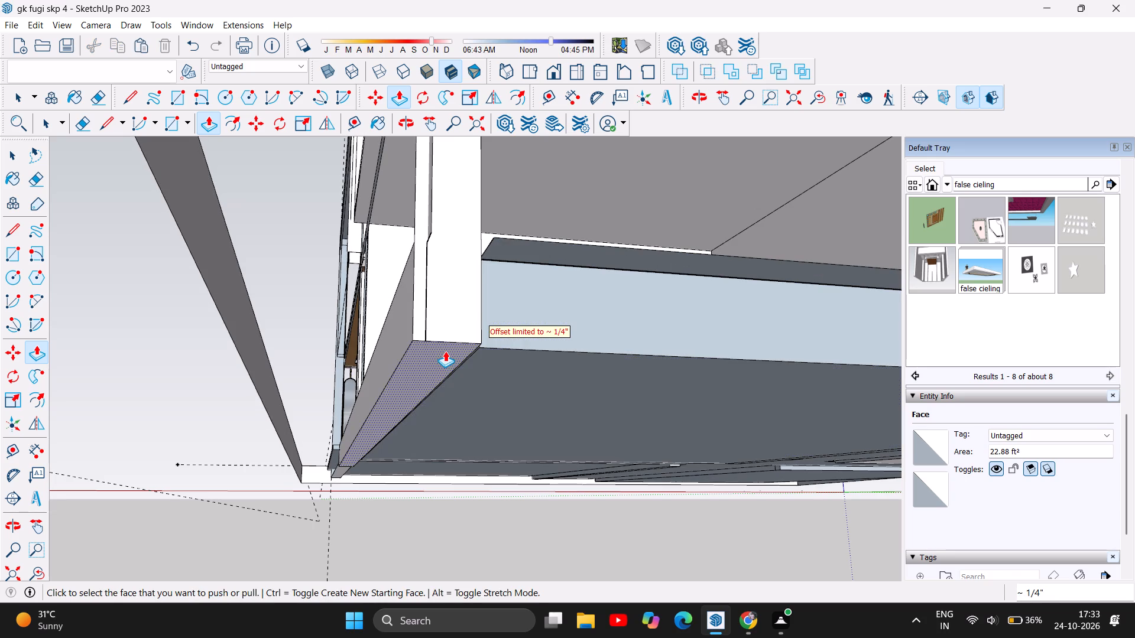
Push/Pull the underside of the outer edge strip by about 1/16" at the slab's lower edge.
drag(445, 351, 481, 343)
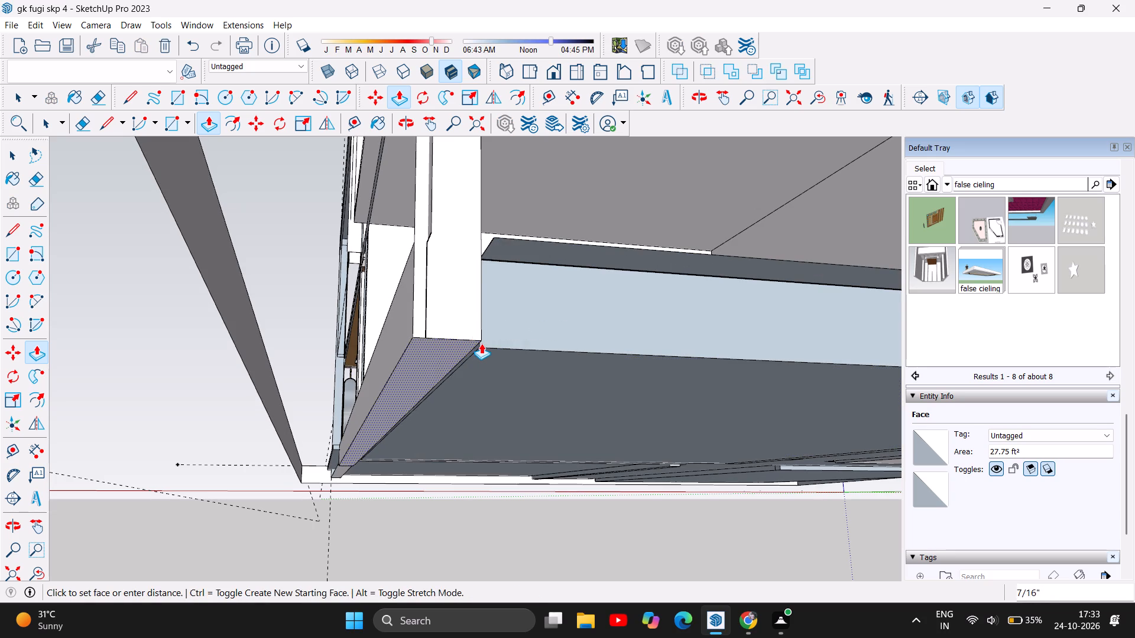
drag(481, 343, 476, 351)
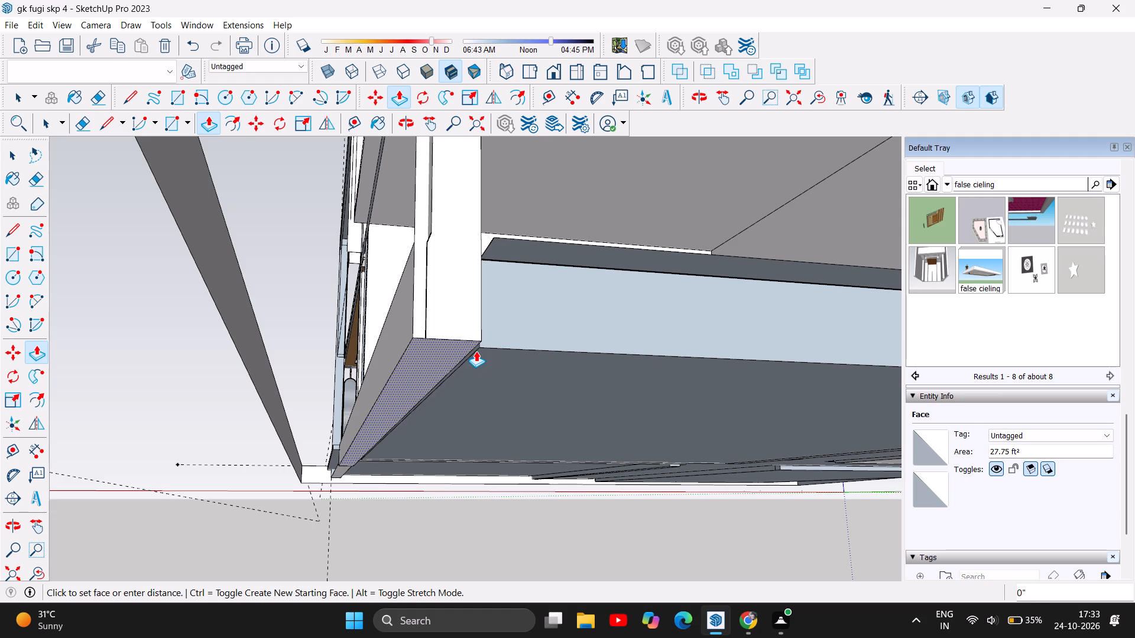
drag(476, 351, 475, 351)
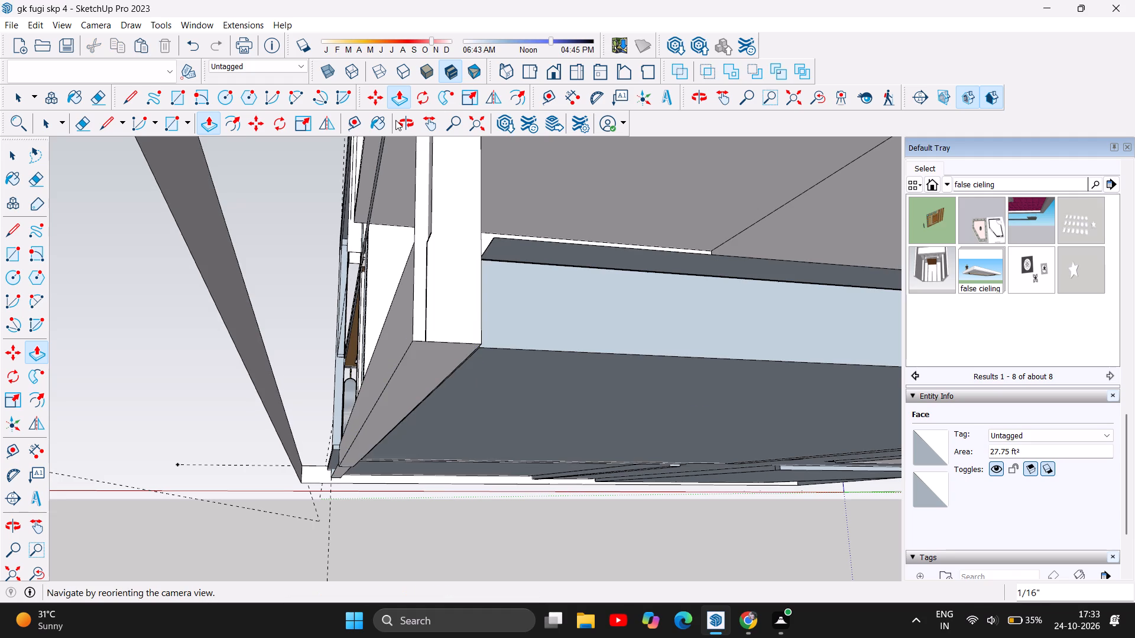
Examine the plinth corners and the base of the columns around the building's outer edge.
click(407, 121)
drag(328, 340, 409, 476)
scroll(458, 508, down, 10)
drag(347, 322, 356, 409)
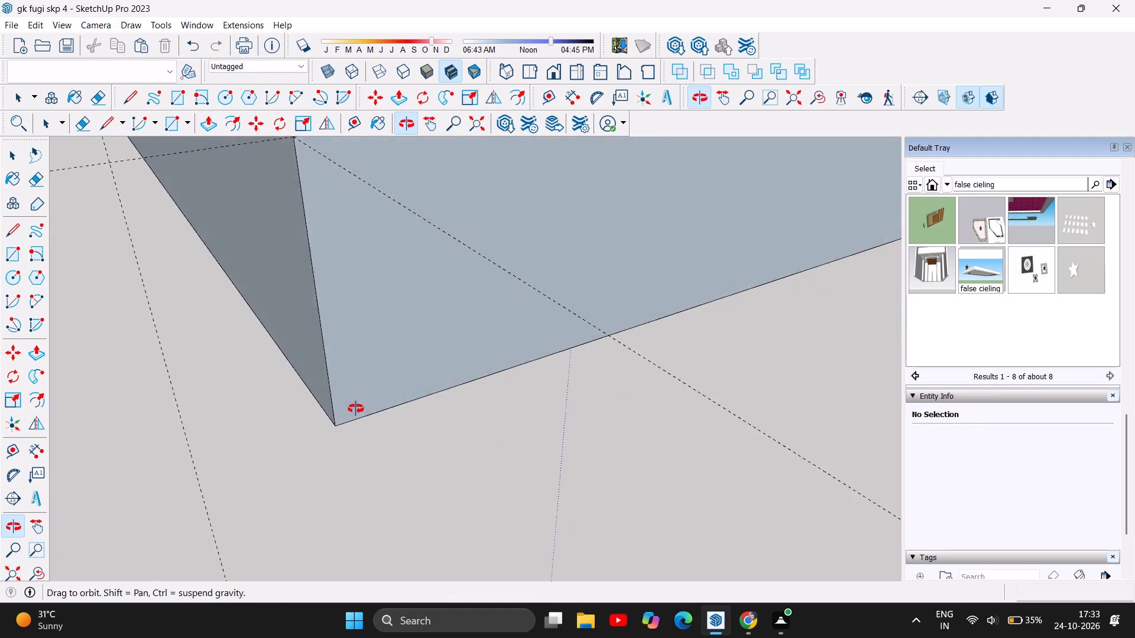
drag(356, 409, 337, 470)
scroll(391, 491, down, 11)
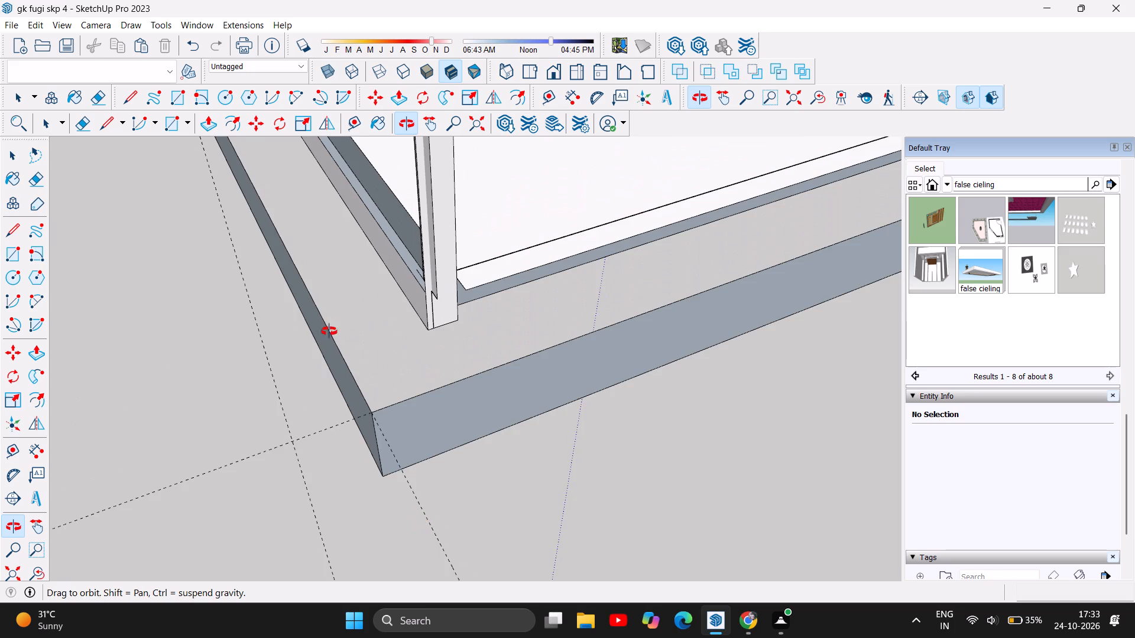
drag(329, 331, 560, 334)
drag(186, 269, 494, 262)
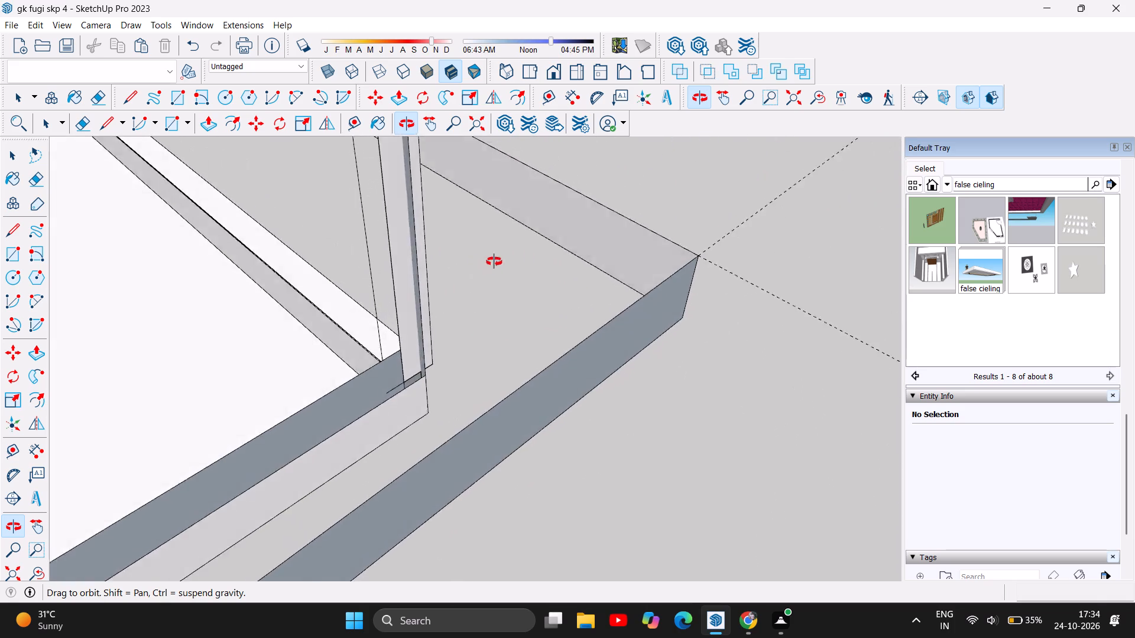
drag(494, 262, 533, 251)
drag(379, 392, 557, 351)
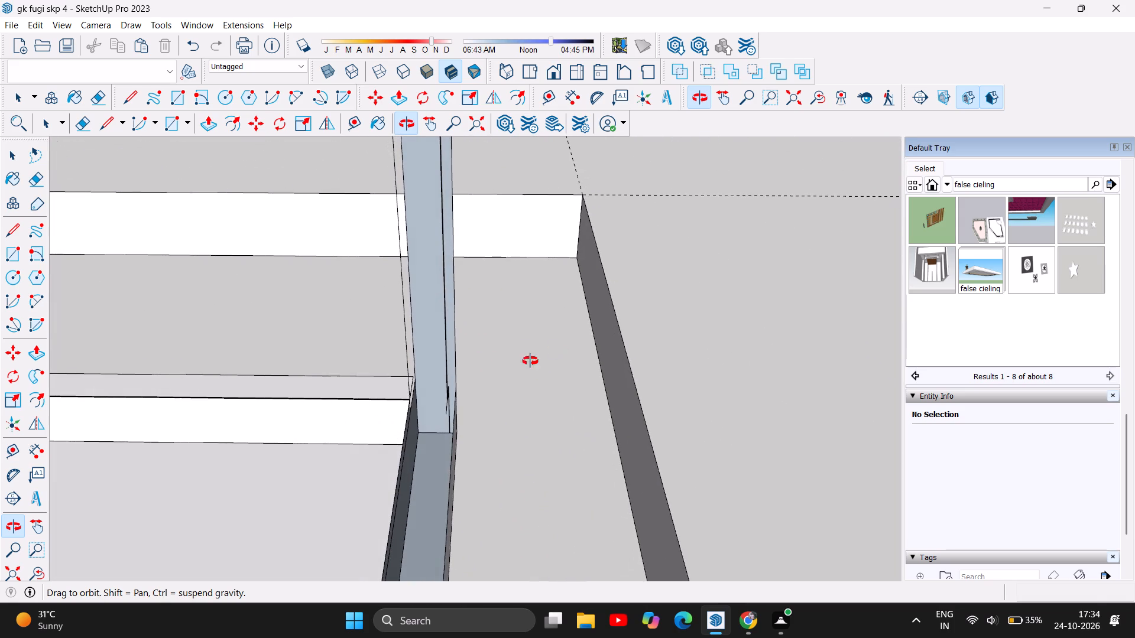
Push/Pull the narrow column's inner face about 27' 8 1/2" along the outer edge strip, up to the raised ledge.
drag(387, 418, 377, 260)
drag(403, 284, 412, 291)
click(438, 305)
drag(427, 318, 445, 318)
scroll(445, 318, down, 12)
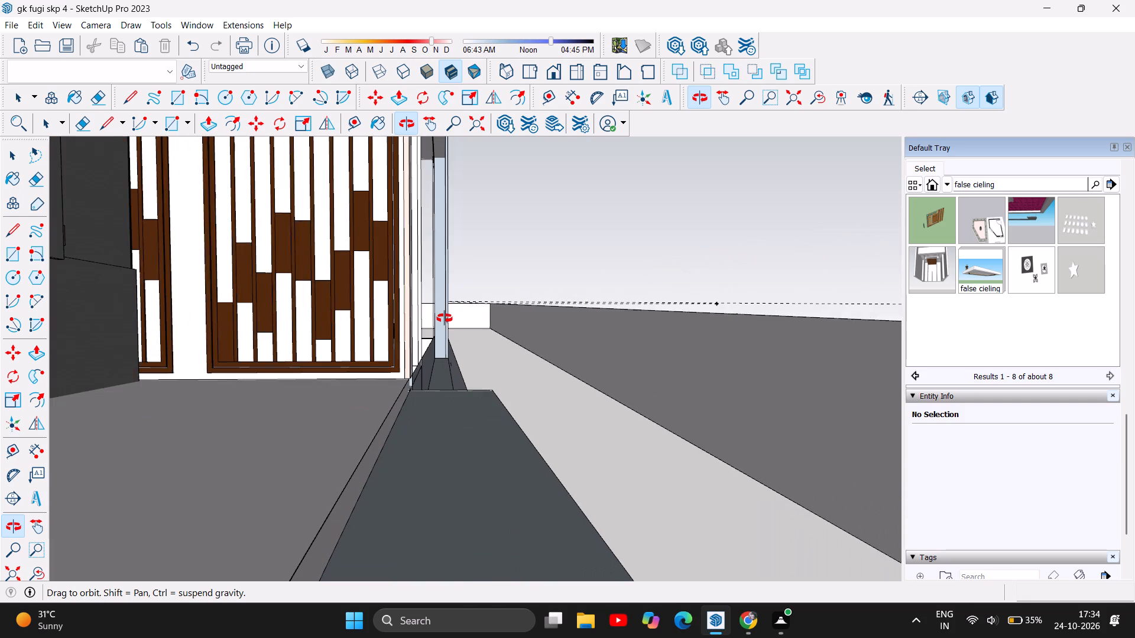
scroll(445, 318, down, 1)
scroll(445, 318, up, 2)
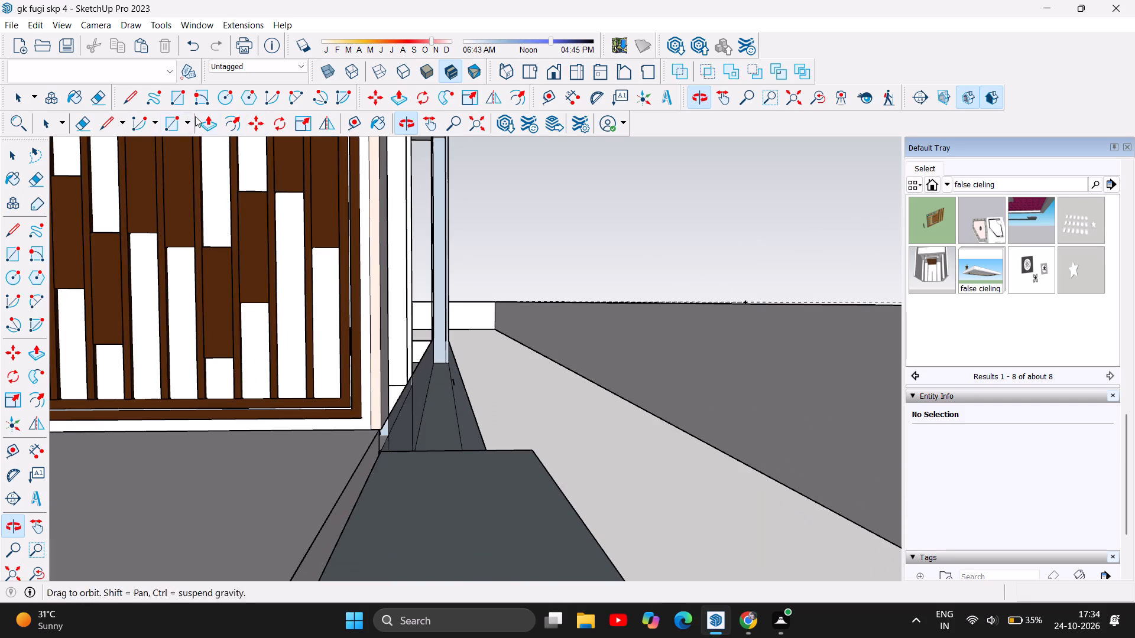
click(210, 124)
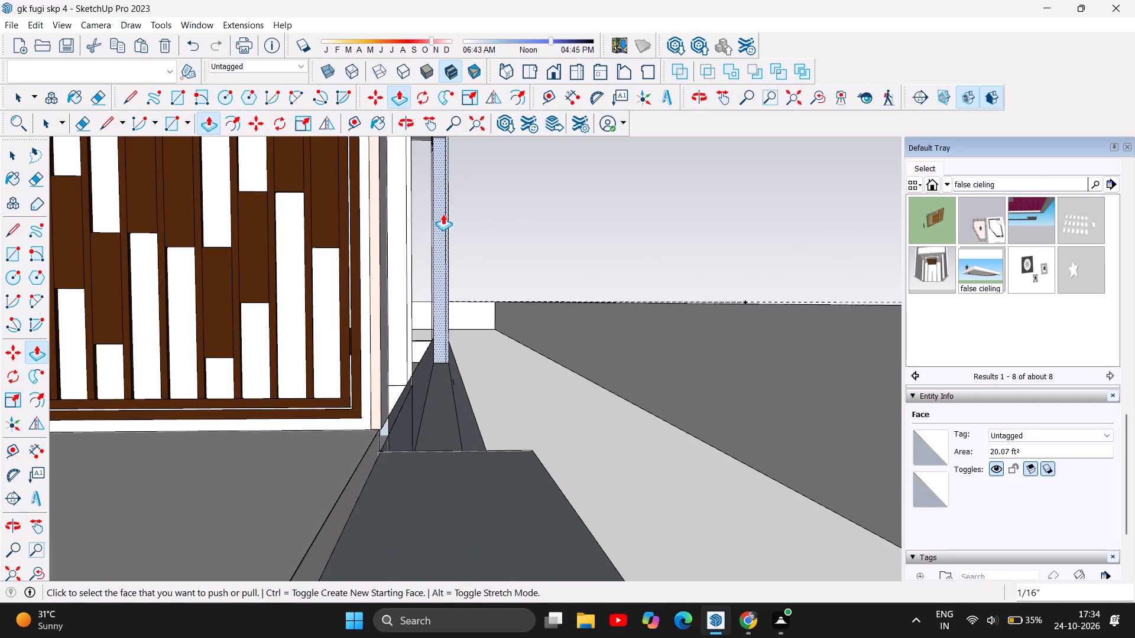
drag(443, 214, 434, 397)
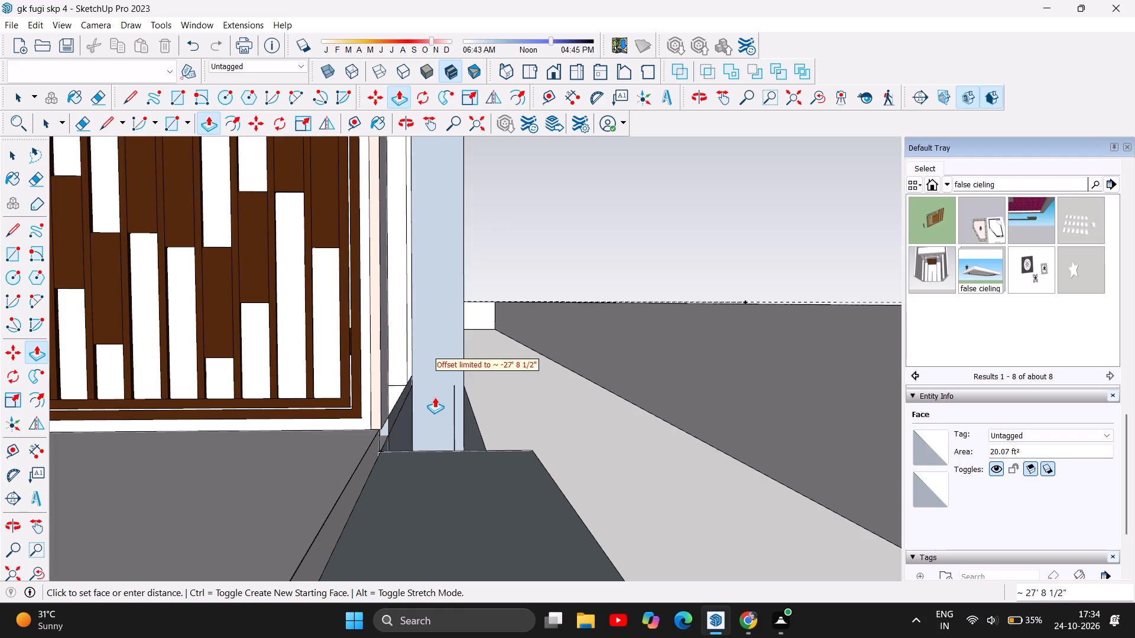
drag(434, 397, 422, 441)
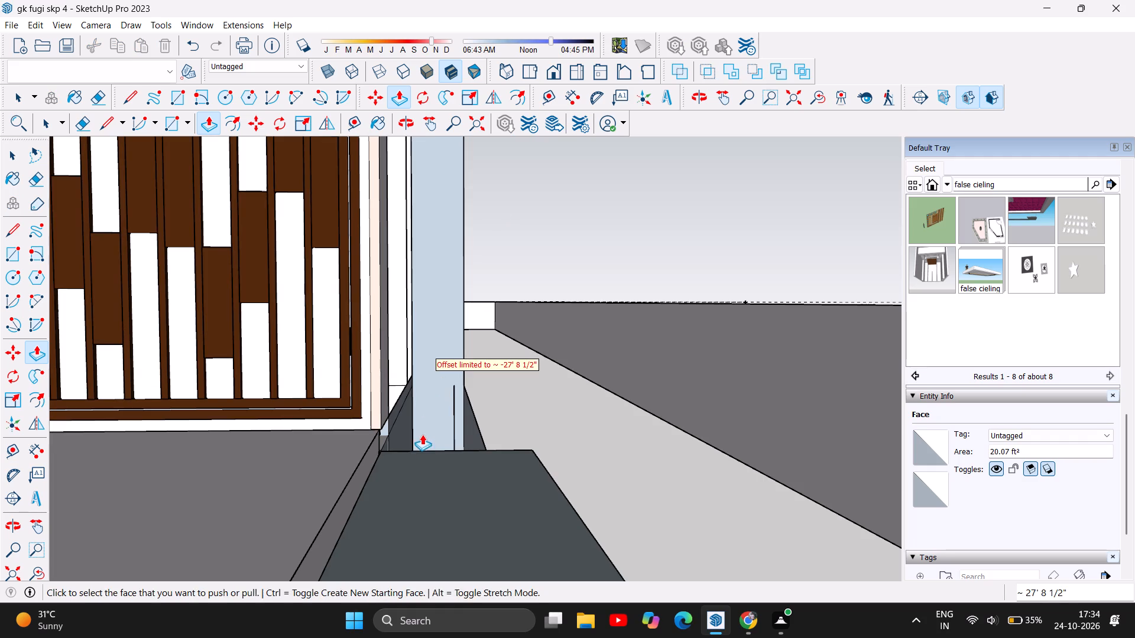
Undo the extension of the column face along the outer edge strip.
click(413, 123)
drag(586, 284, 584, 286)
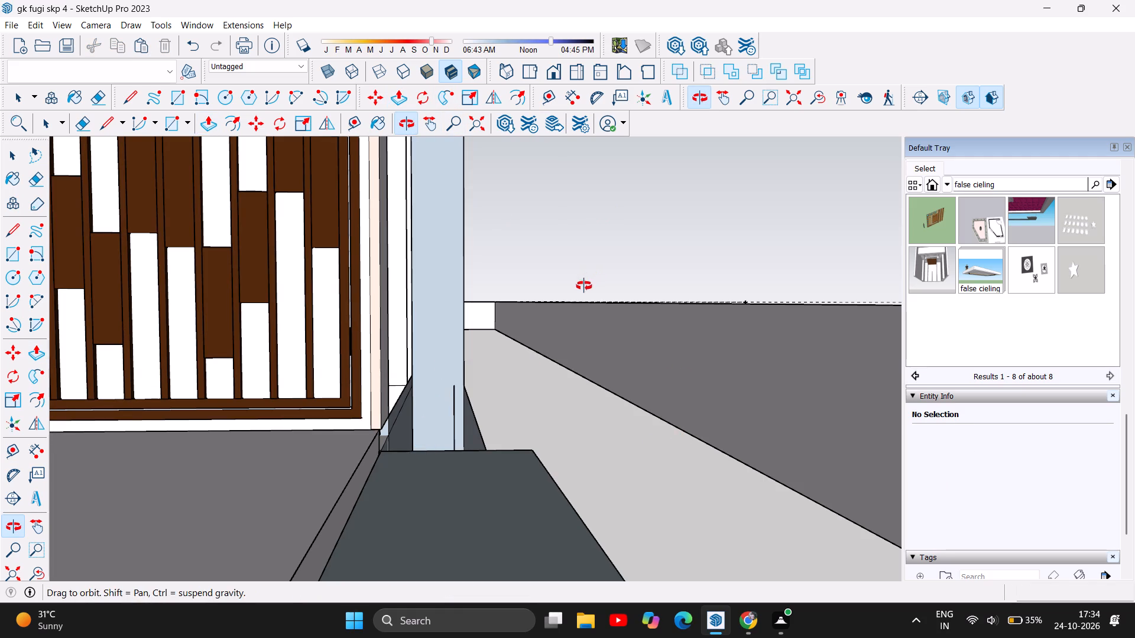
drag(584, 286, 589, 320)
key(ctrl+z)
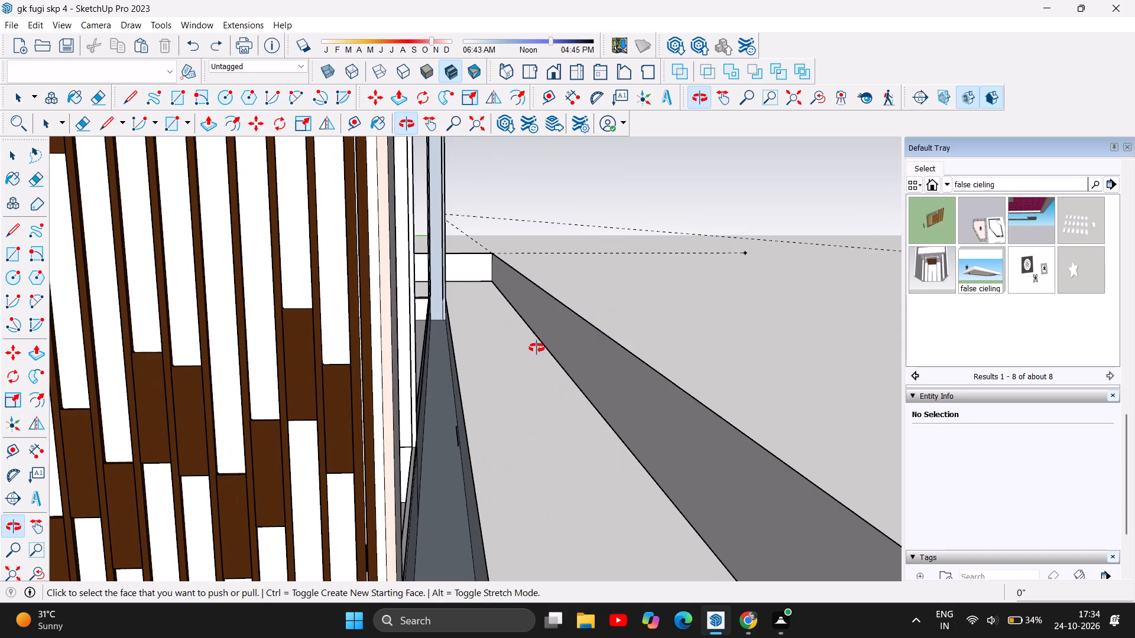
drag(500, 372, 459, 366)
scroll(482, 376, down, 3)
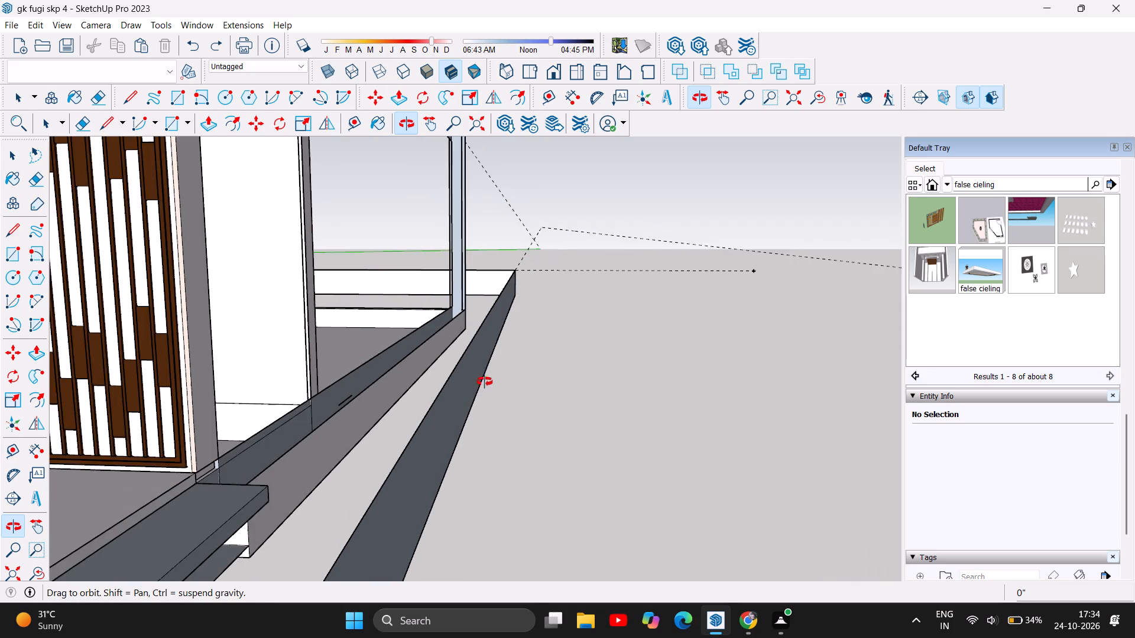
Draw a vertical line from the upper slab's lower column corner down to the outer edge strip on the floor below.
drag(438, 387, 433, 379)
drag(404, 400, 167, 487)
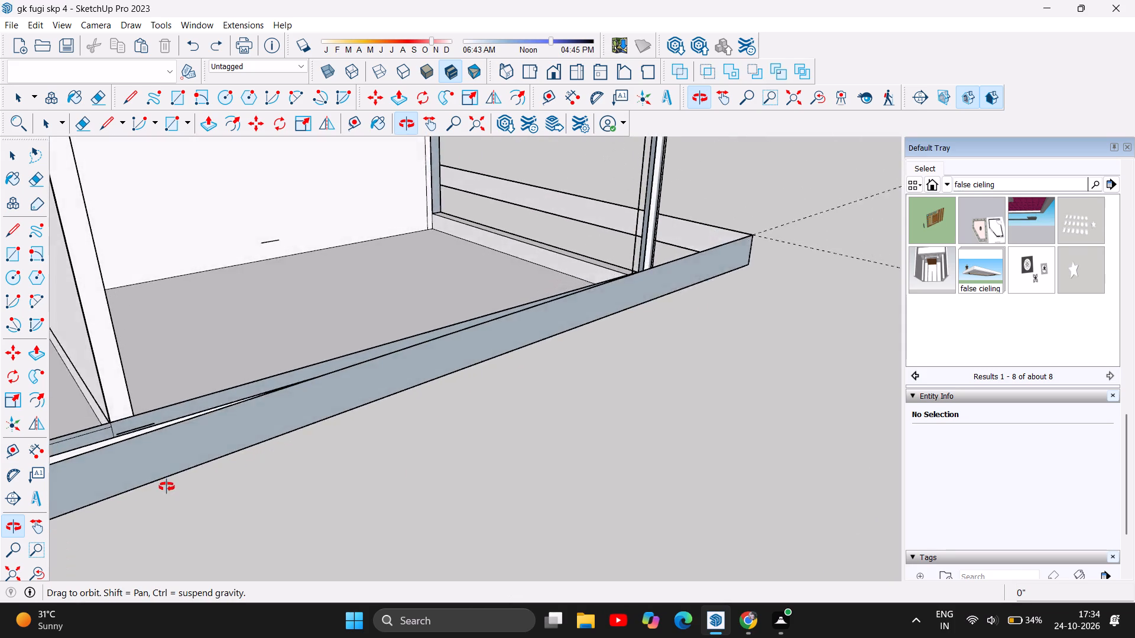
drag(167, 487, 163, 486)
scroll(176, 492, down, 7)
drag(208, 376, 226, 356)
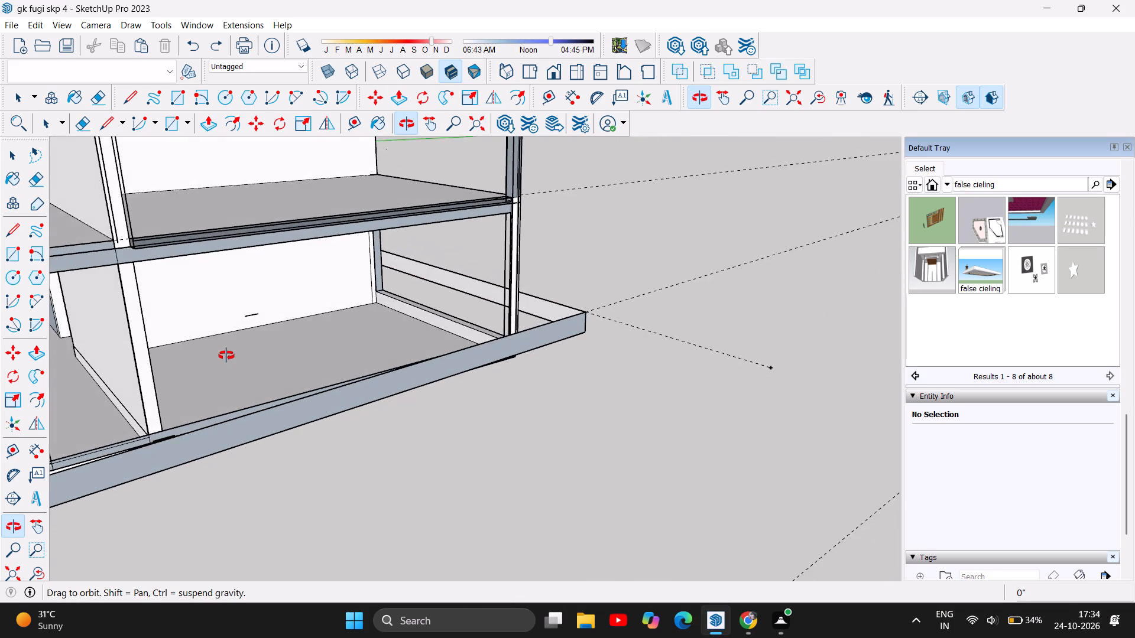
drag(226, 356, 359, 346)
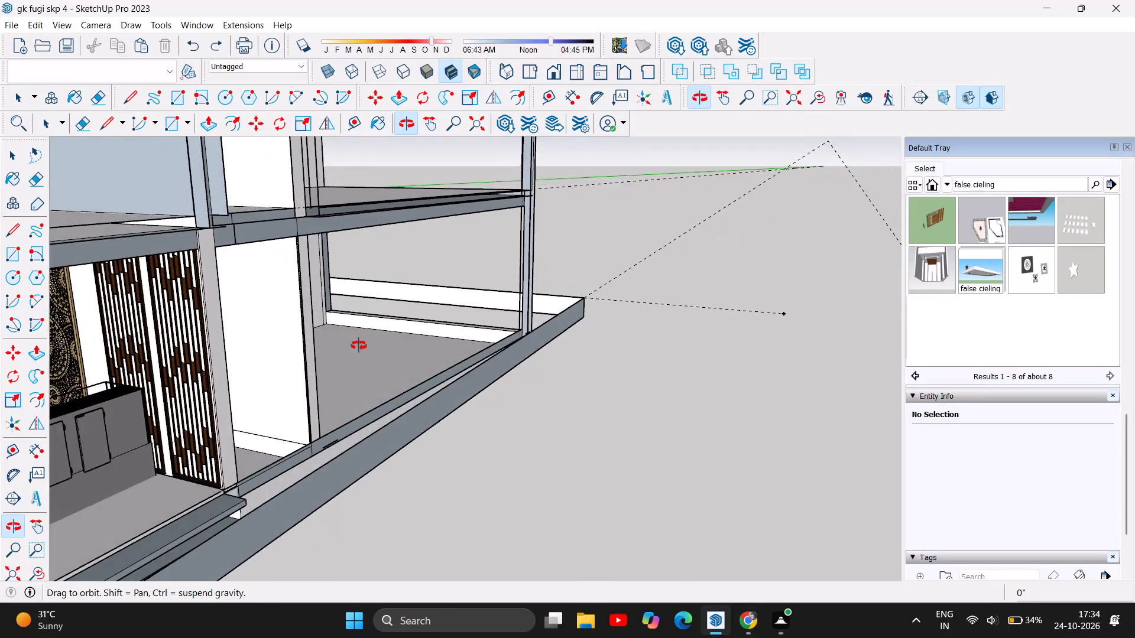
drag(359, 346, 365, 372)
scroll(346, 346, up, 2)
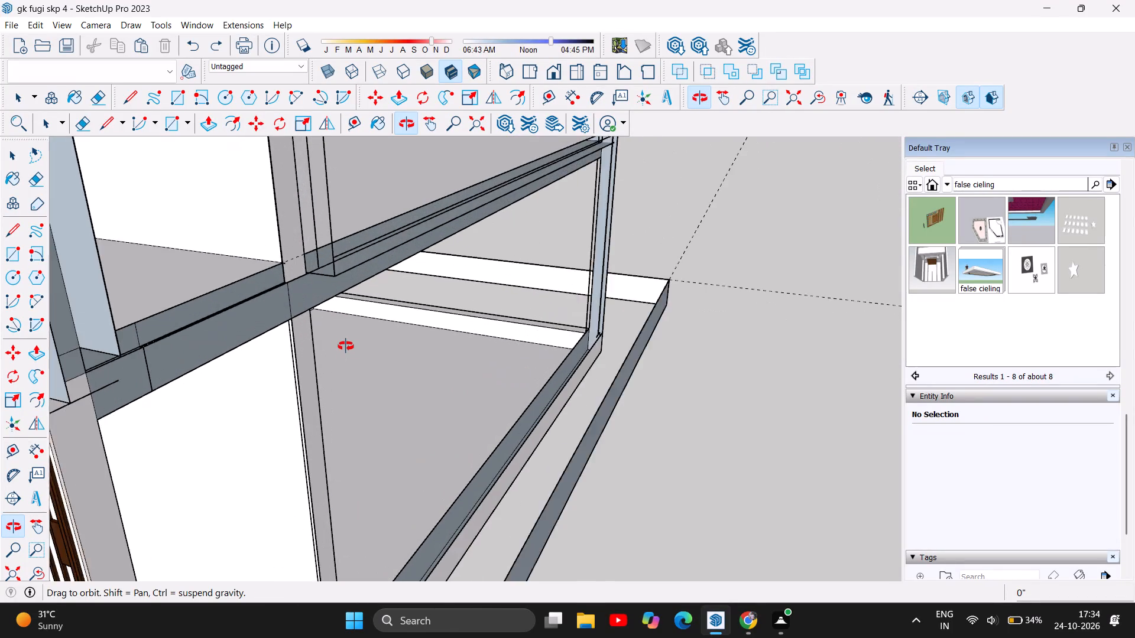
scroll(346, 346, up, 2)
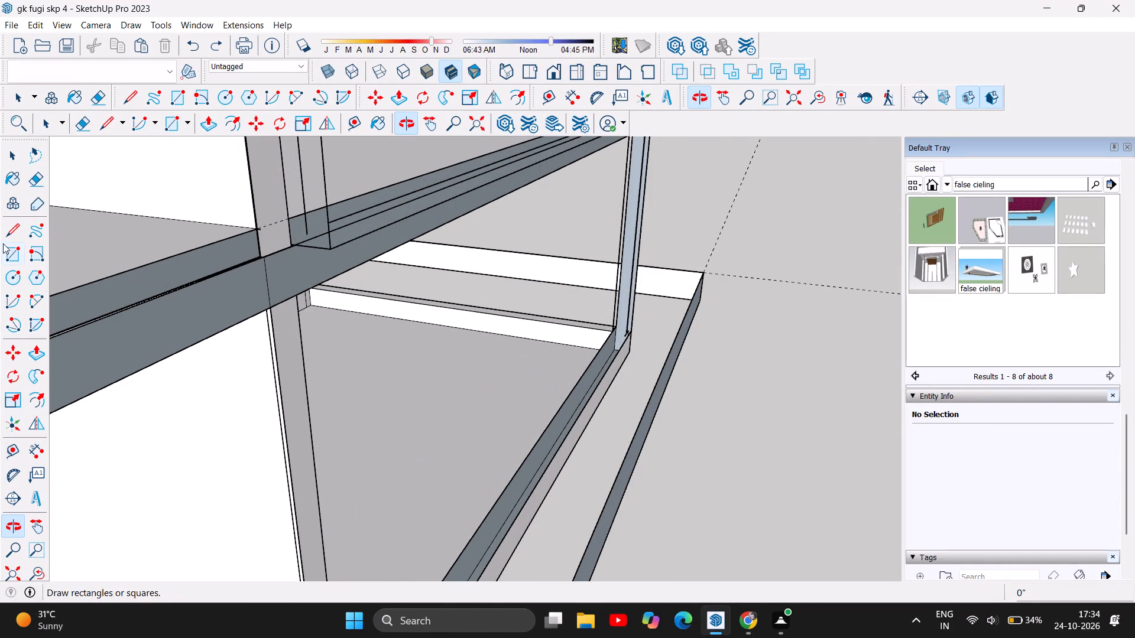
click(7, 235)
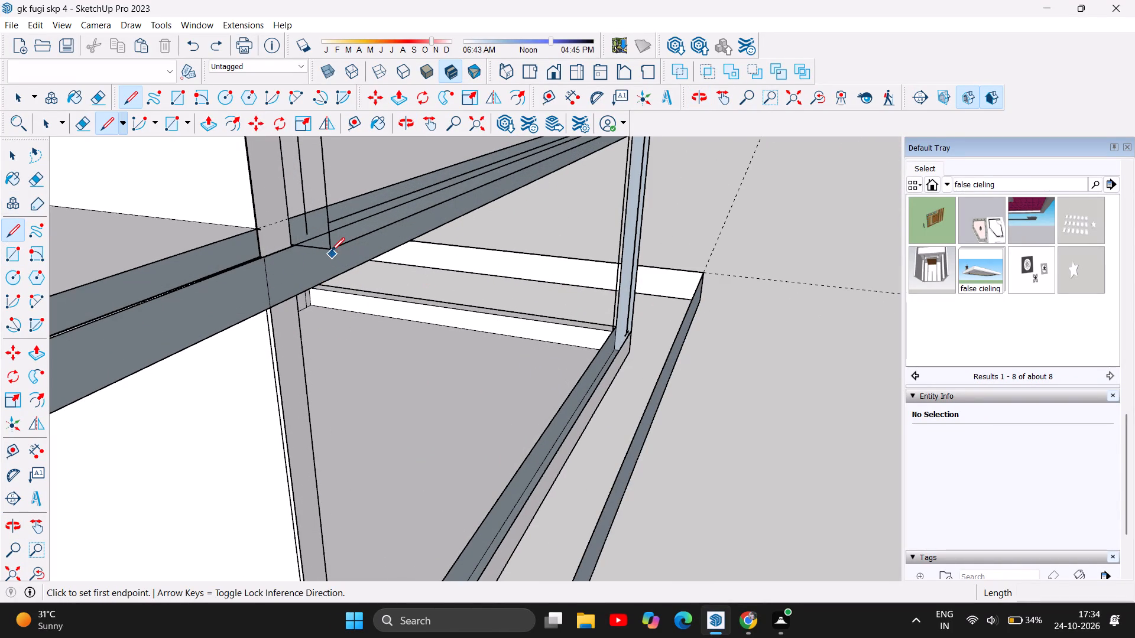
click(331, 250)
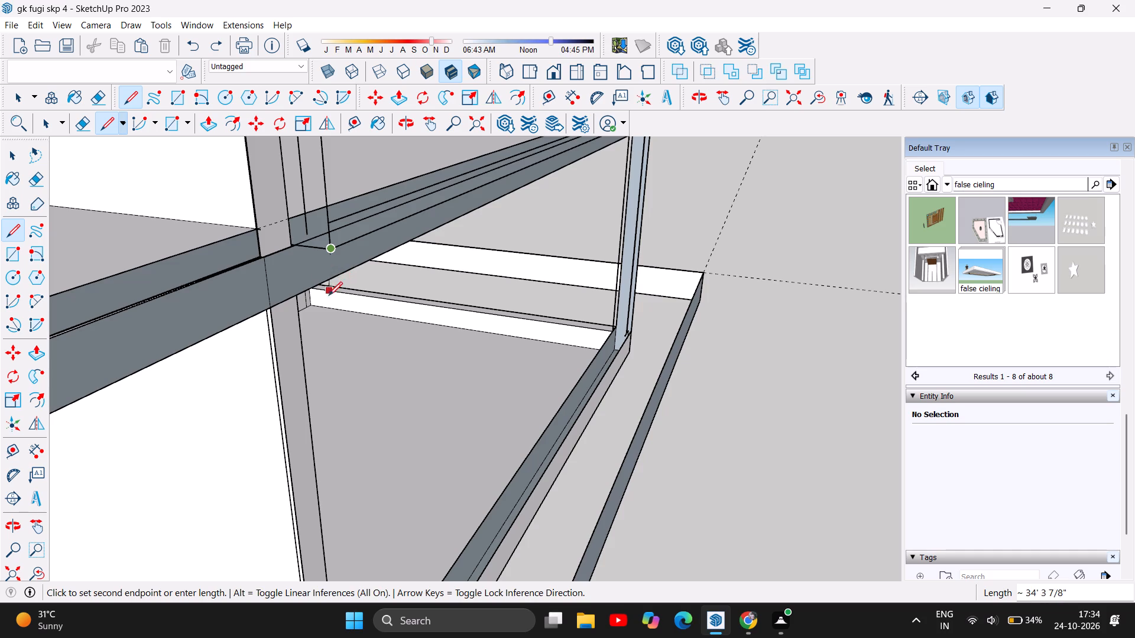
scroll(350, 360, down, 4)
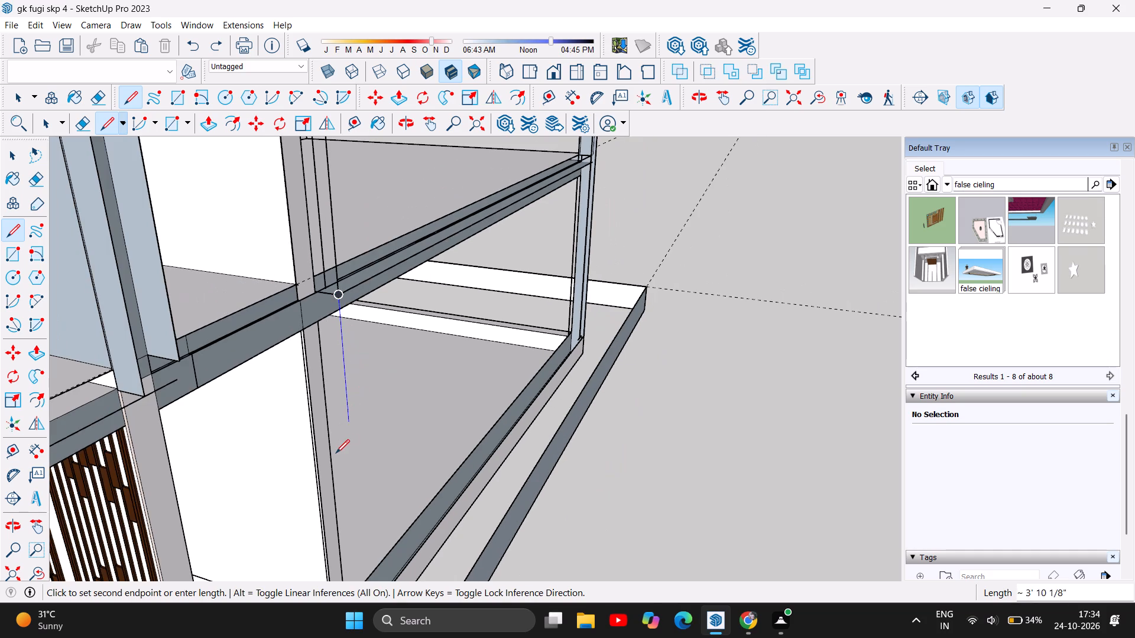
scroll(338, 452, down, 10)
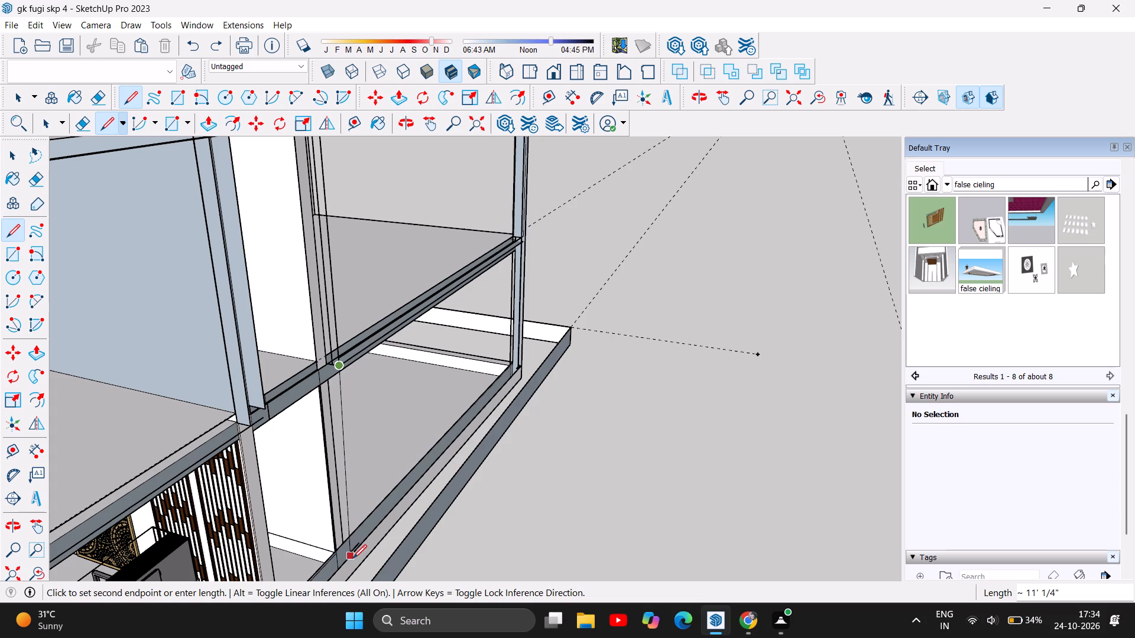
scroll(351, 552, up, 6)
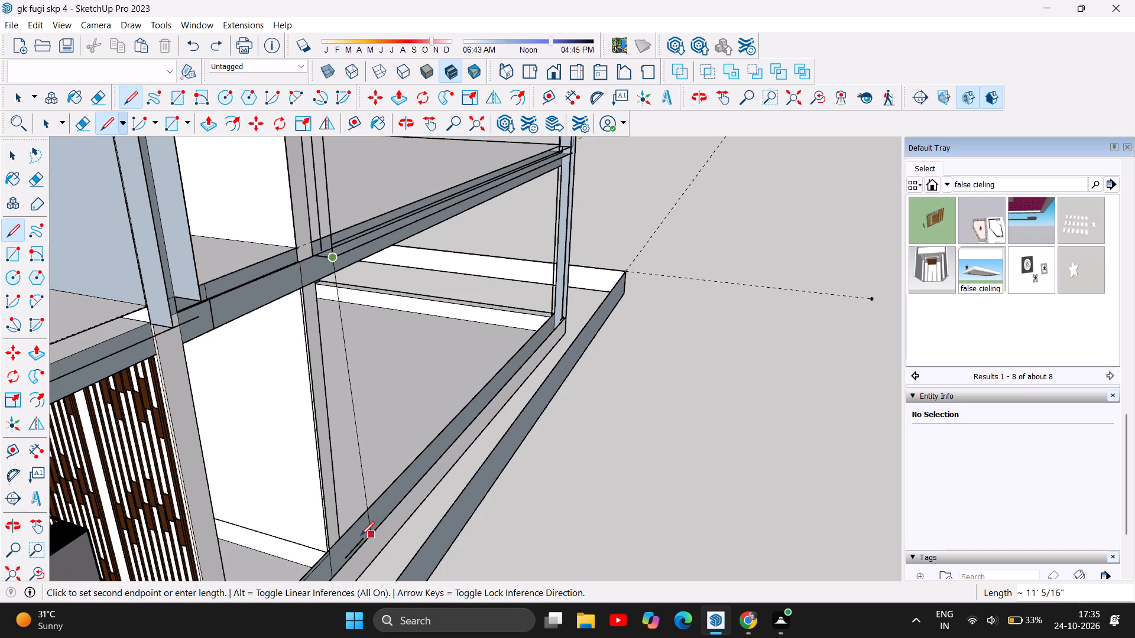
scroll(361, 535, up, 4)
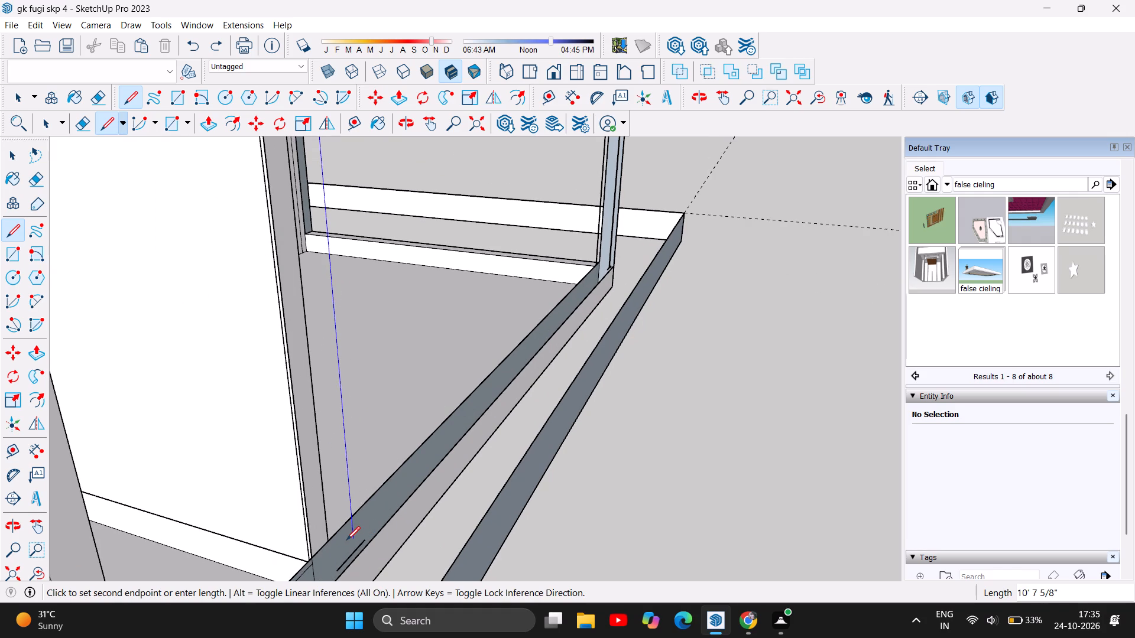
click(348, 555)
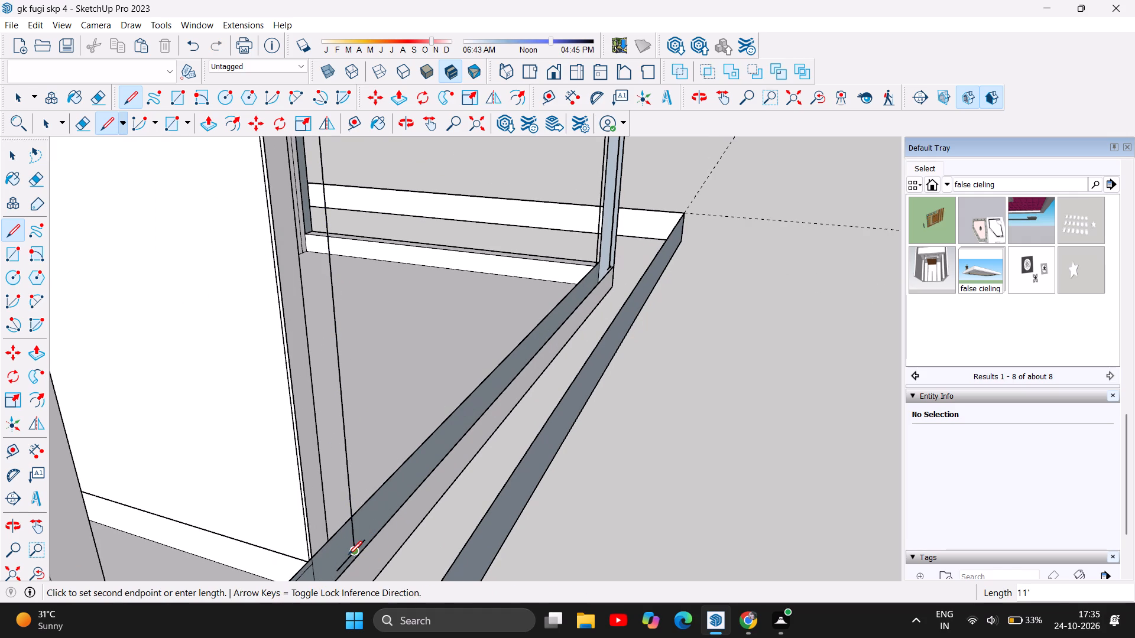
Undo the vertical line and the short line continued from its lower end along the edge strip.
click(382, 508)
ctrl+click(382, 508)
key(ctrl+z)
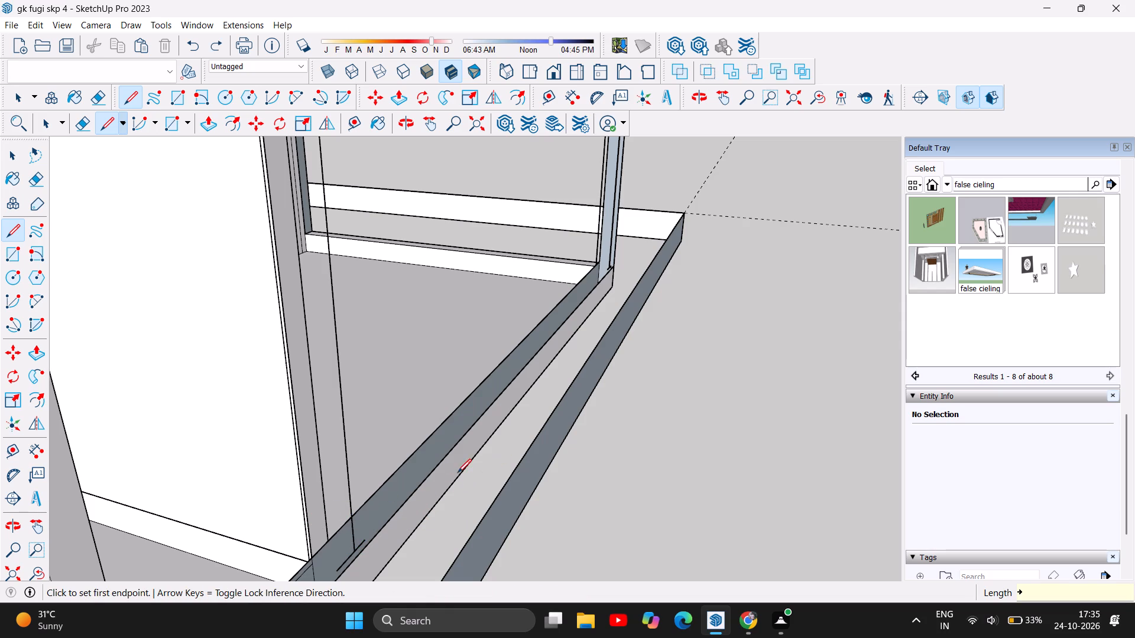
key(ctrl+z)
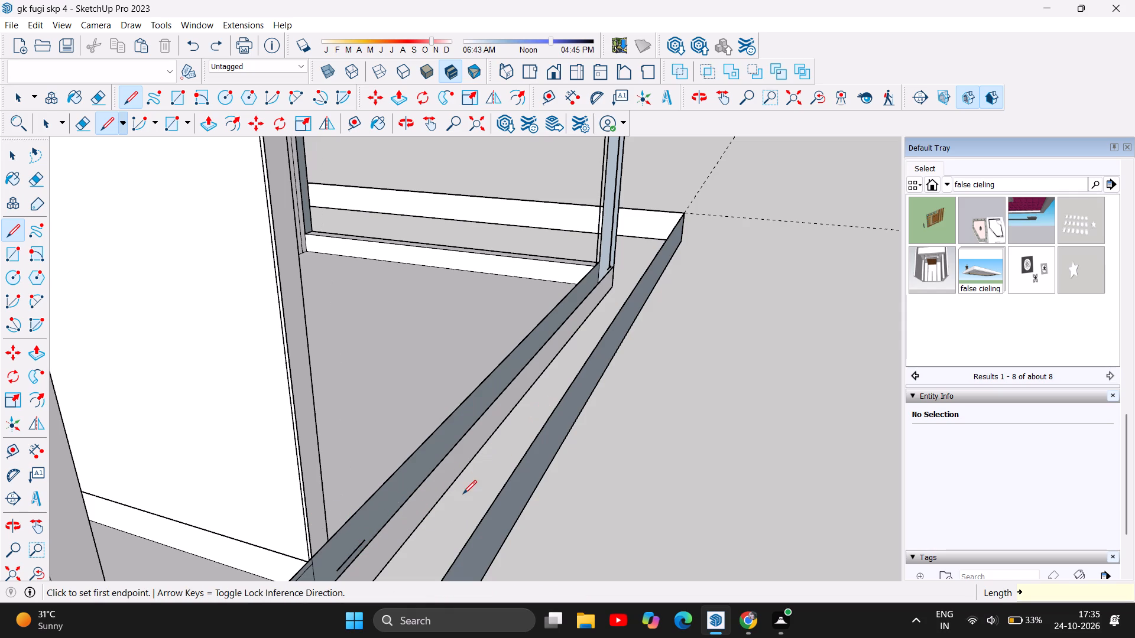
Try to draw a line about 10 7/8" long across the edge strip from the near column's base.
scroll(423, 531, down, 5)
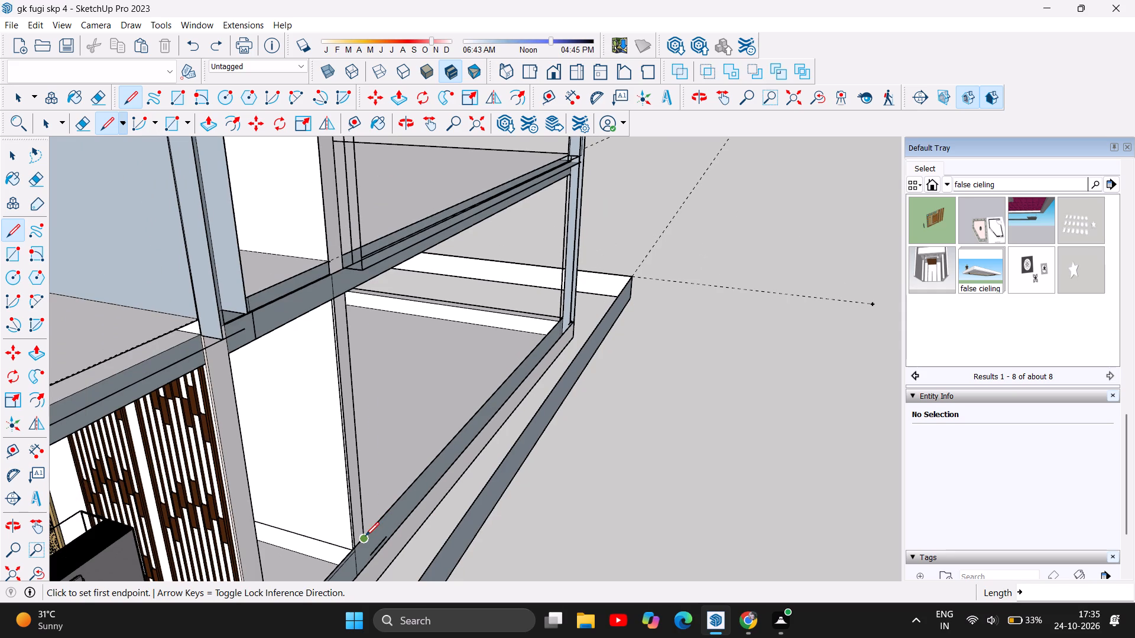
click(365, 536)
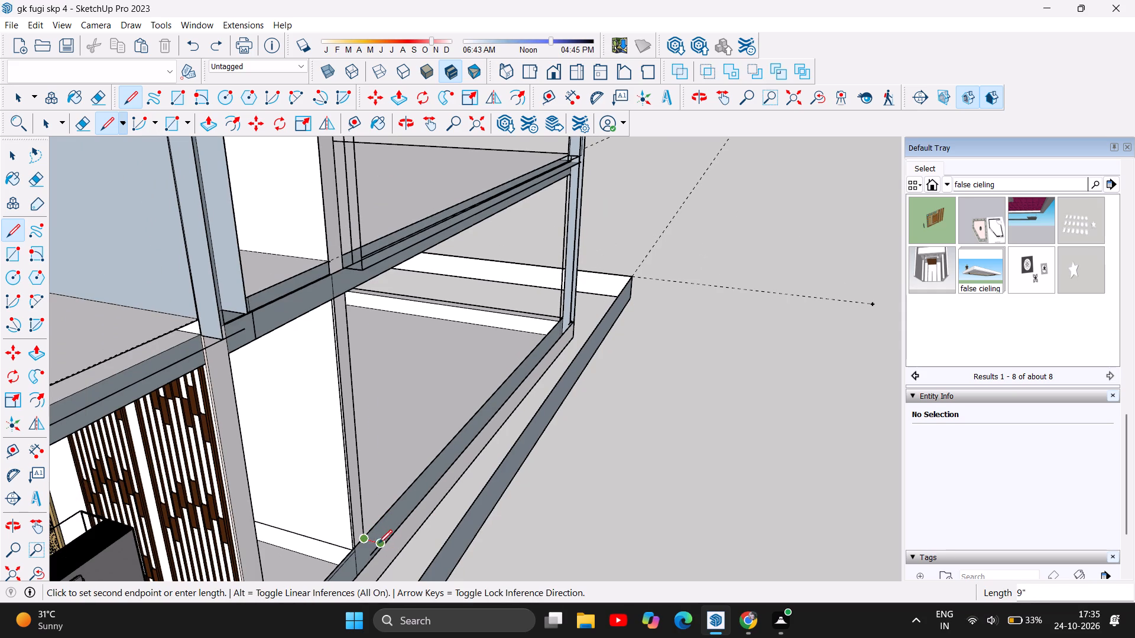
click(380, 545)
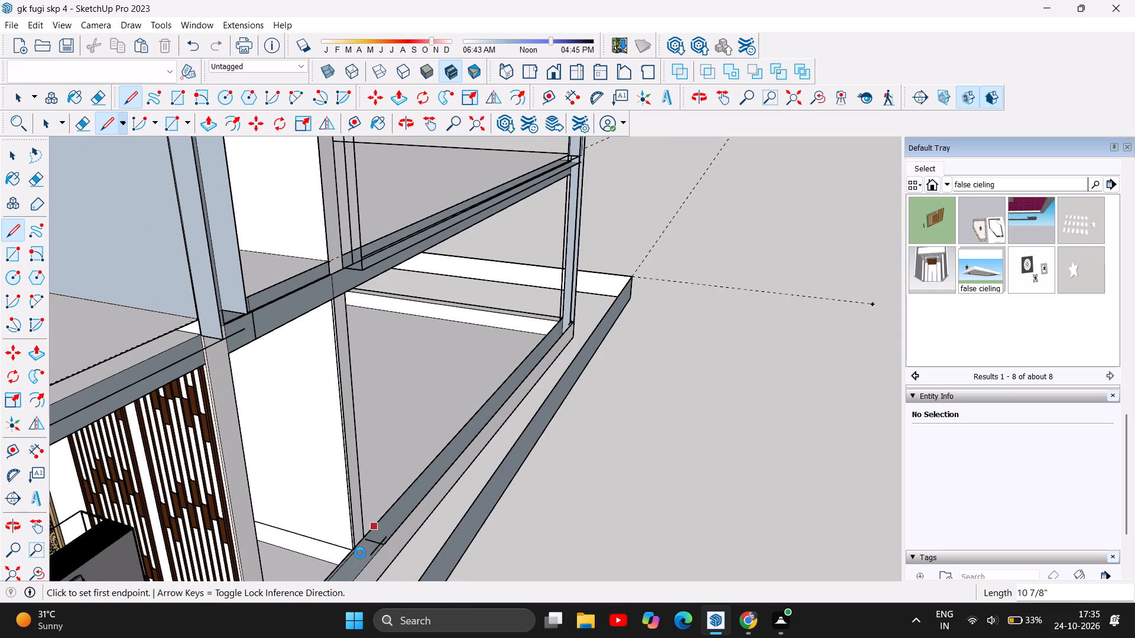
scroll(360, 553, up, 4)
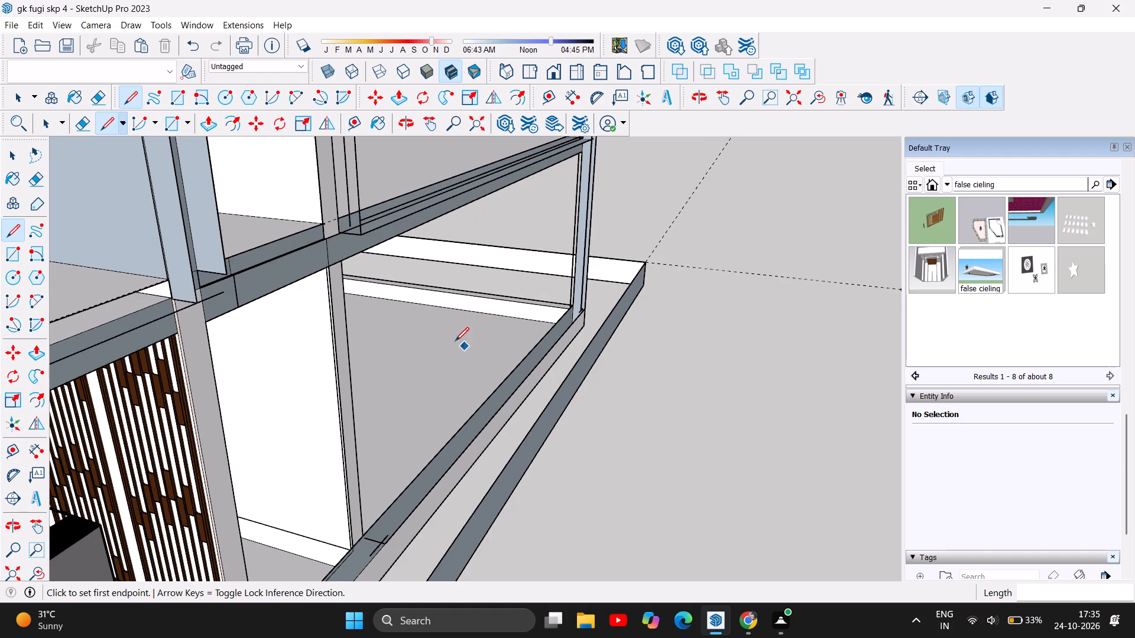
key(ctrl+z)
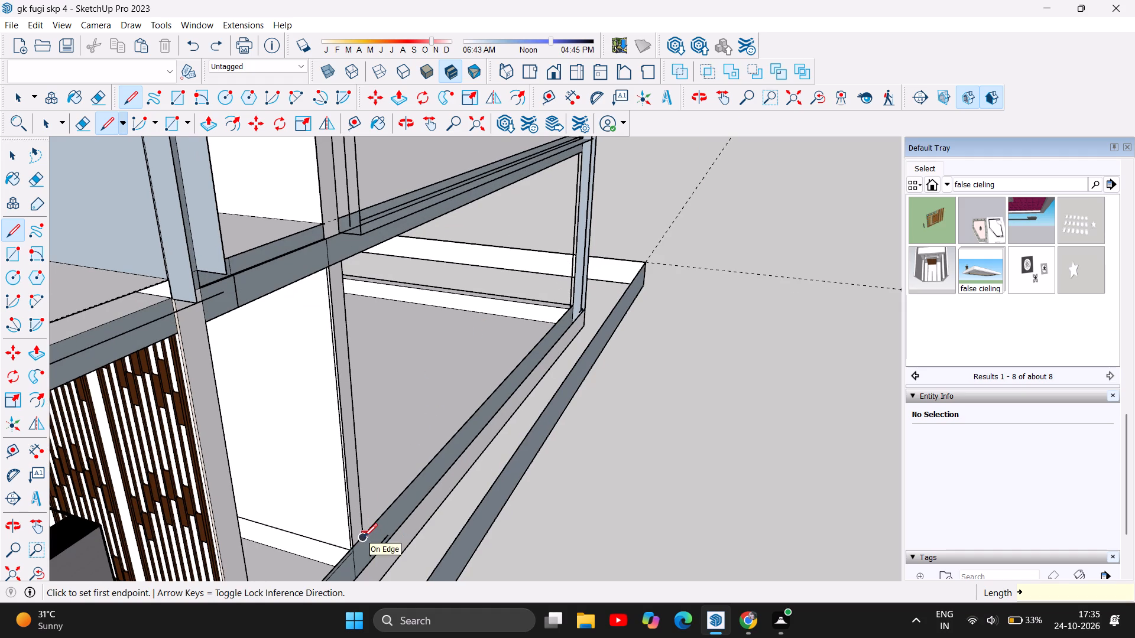
Draw a line about 10 11/16" long across the edge strip from the near column's base corner to the strip's outer edge.
scroll(499, 461, down, 3)
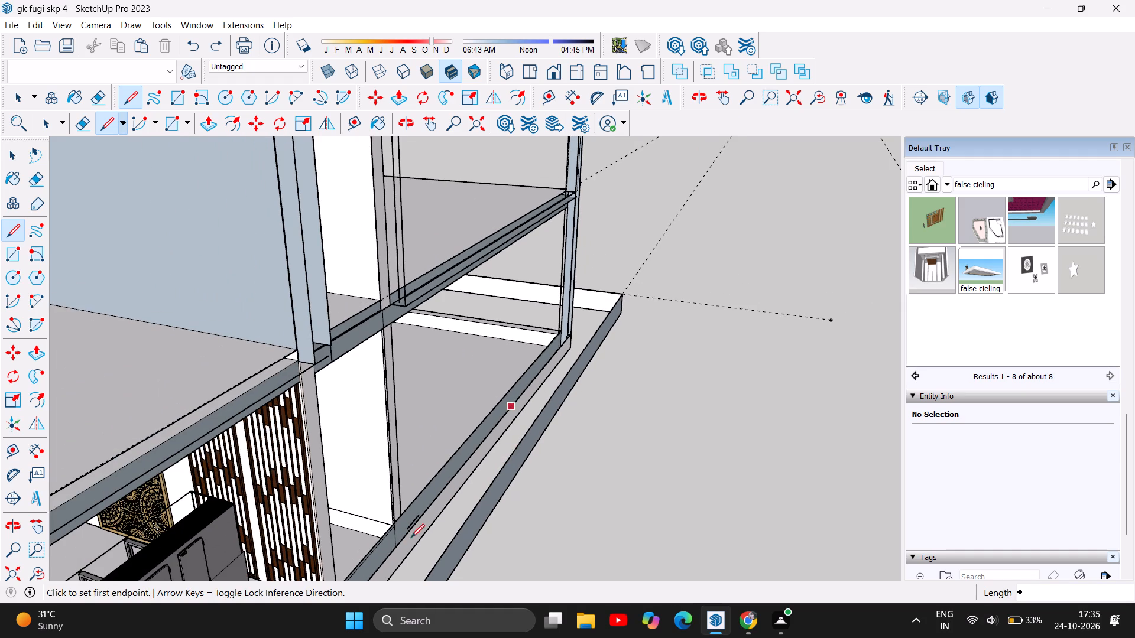
scroll(409, 541, up, 6)
scroll(451, 502, up, 6)
scroll(393, 495, up, 1)
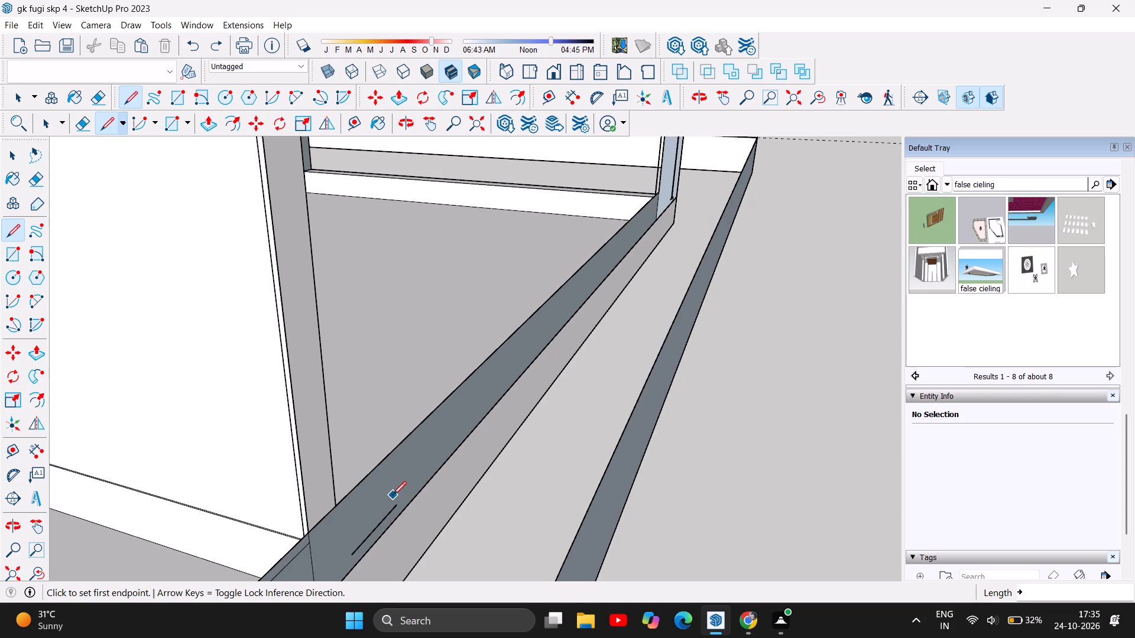
click(338, 506)
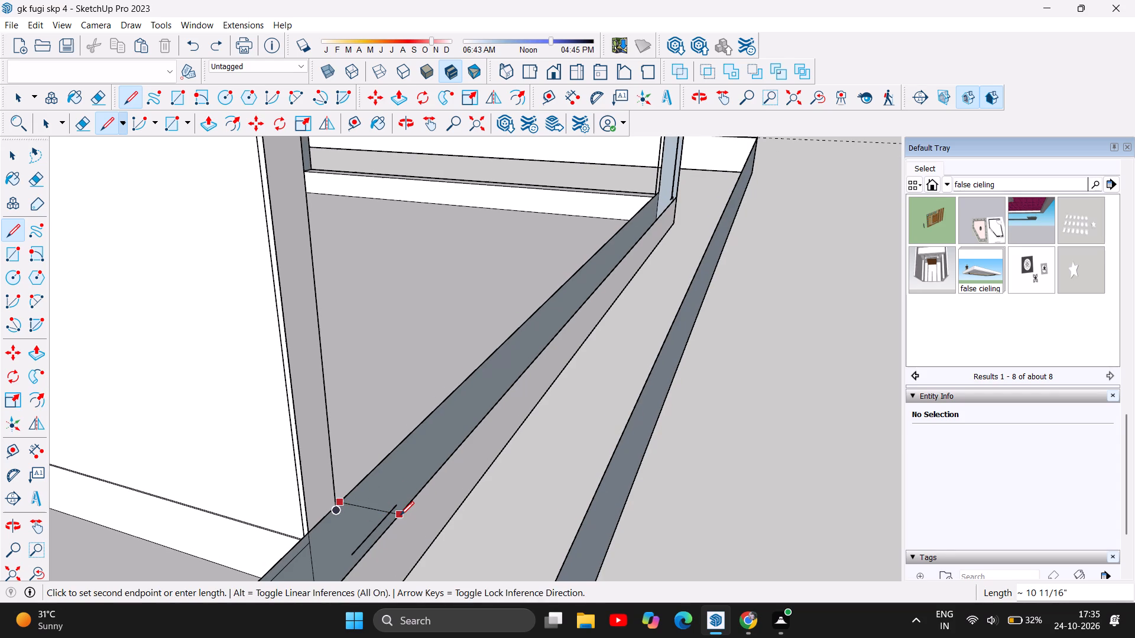
click(400, 515)
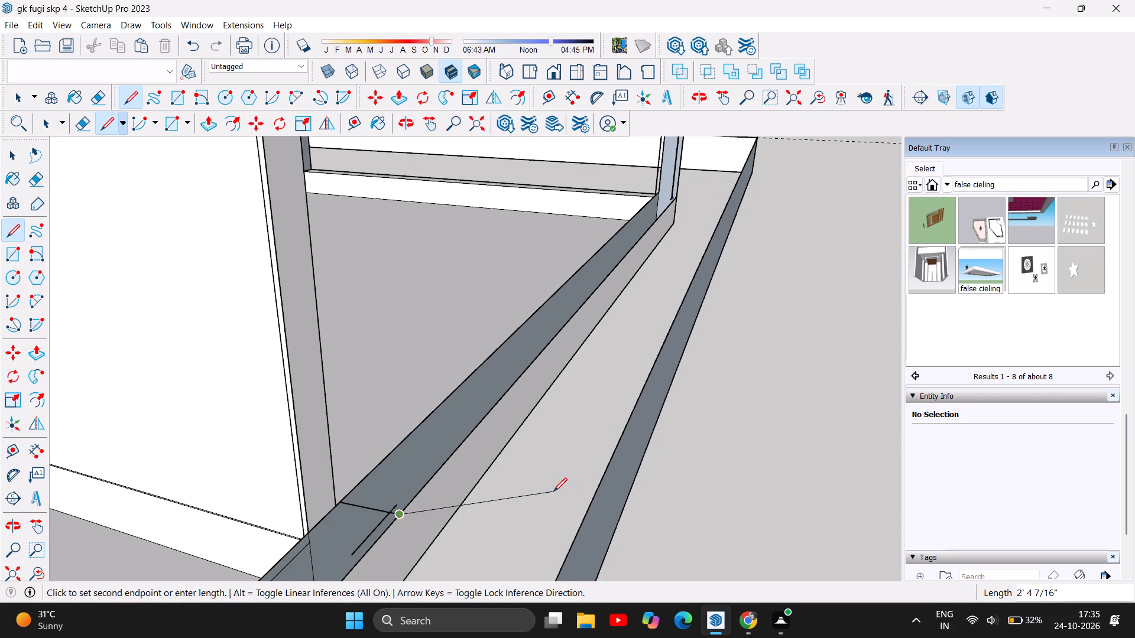
key(Escape)
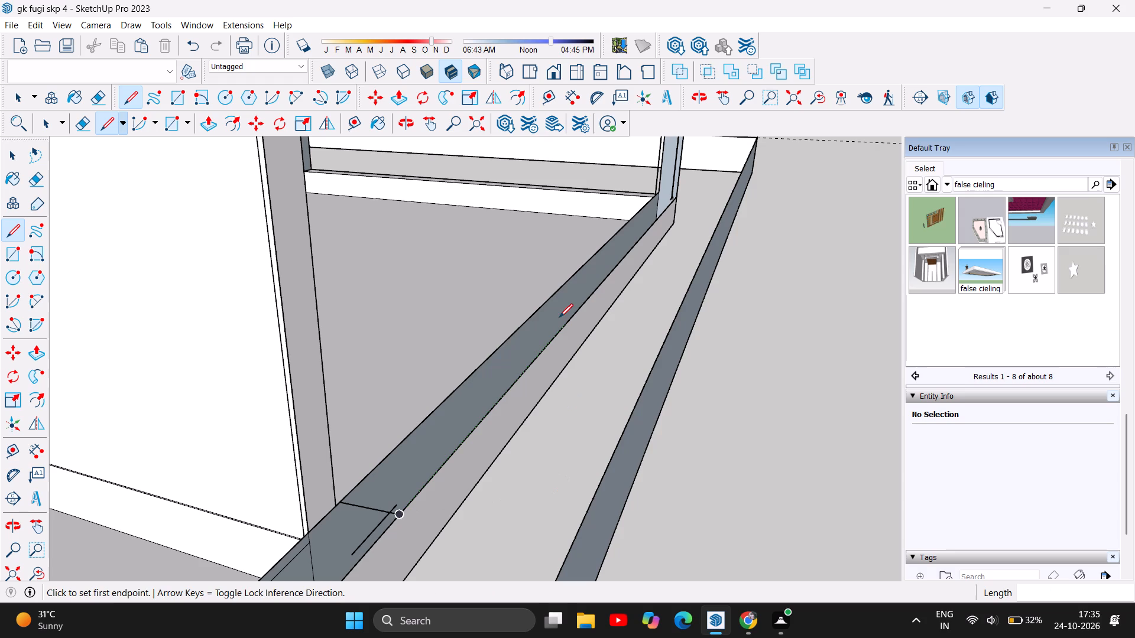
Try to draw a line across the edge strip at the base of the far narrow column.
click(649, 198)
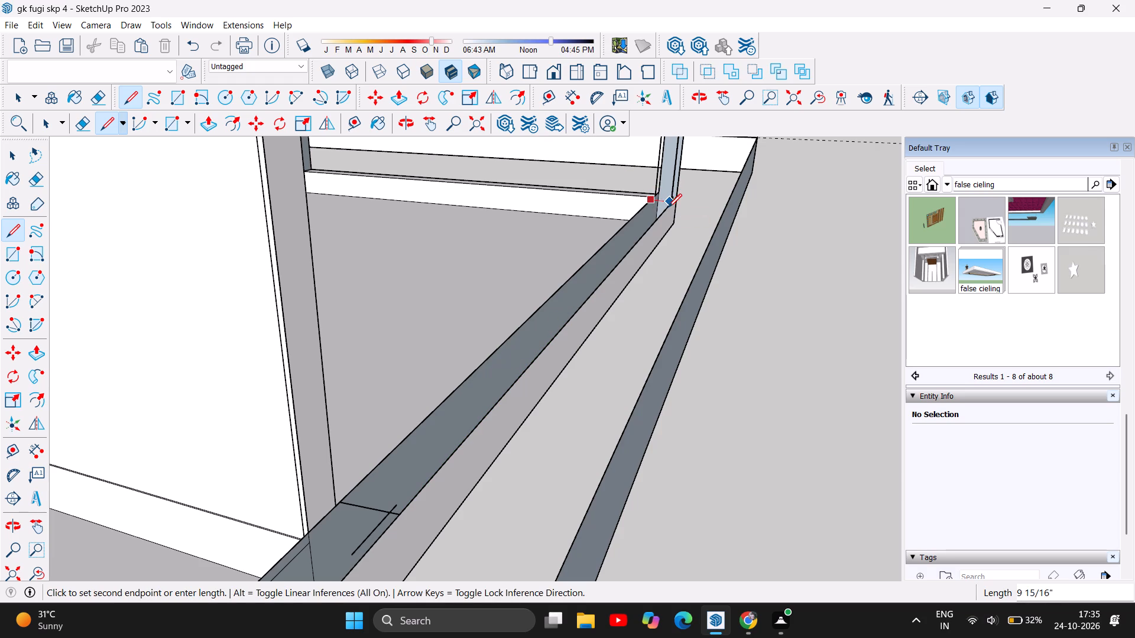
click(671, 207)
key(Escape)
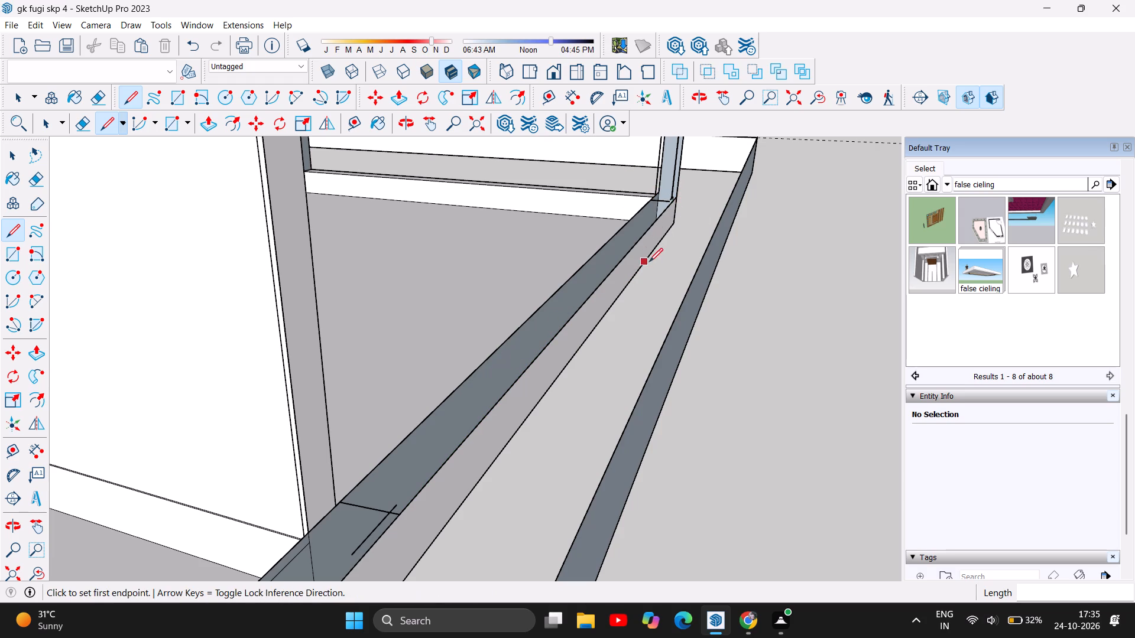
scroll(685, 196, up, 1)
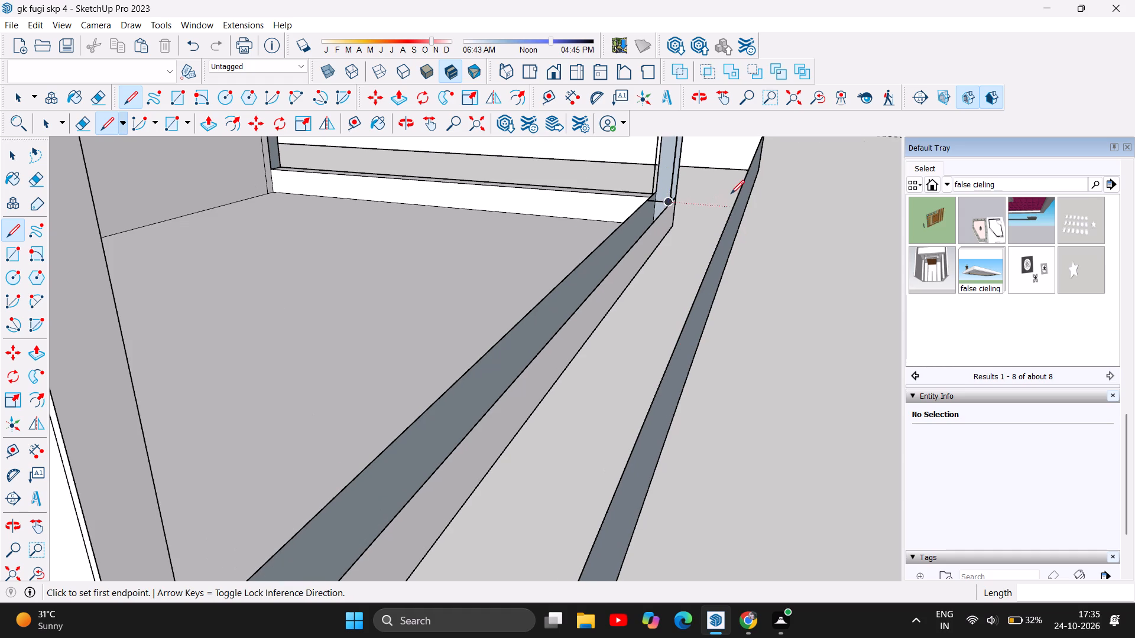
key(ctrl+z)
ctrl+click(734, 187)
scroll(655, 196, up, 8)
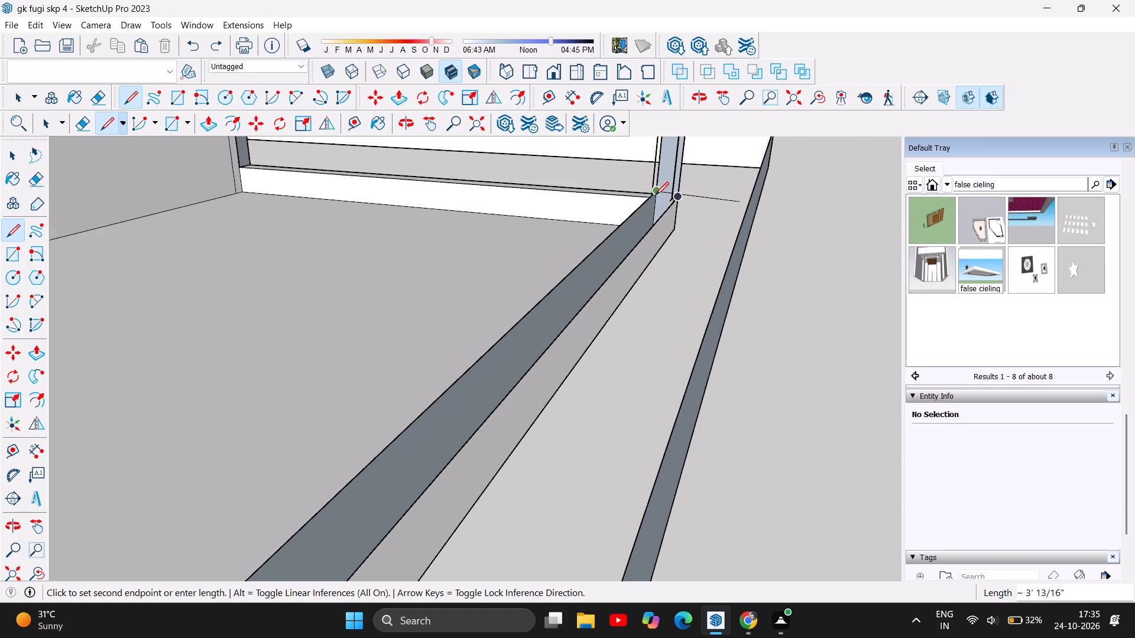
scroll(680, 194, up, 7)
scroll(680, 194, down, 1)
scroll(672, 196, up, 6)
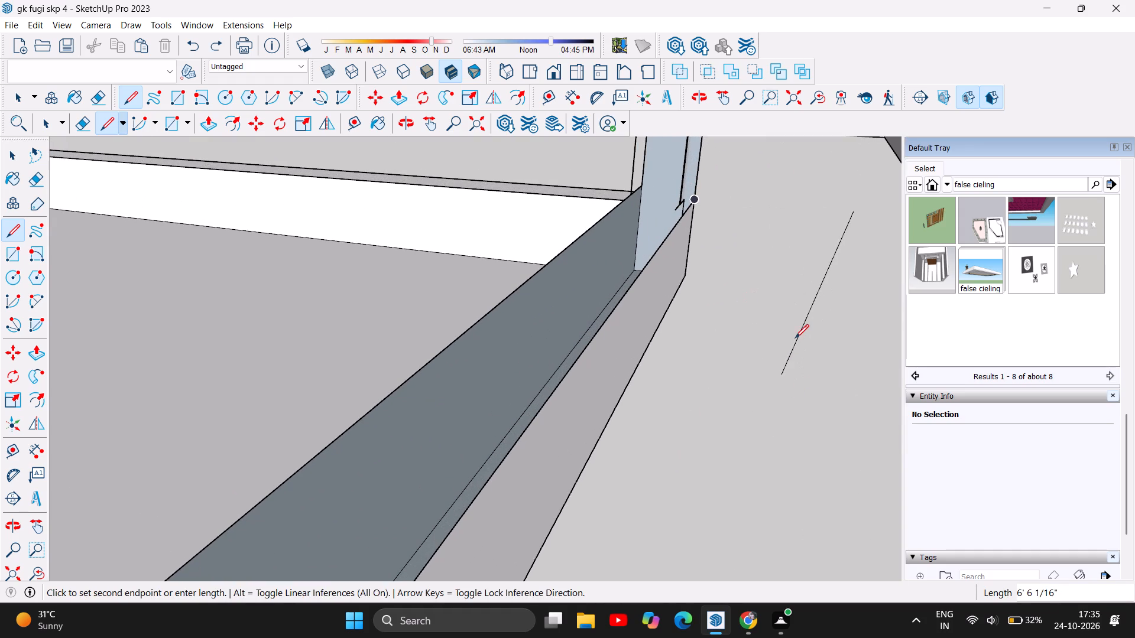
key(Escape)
Draw a line about 1' 1 5/8" long across the strip at the far narrow column's base, closing the strip's top face.
scroll(684, 203, up, 4)
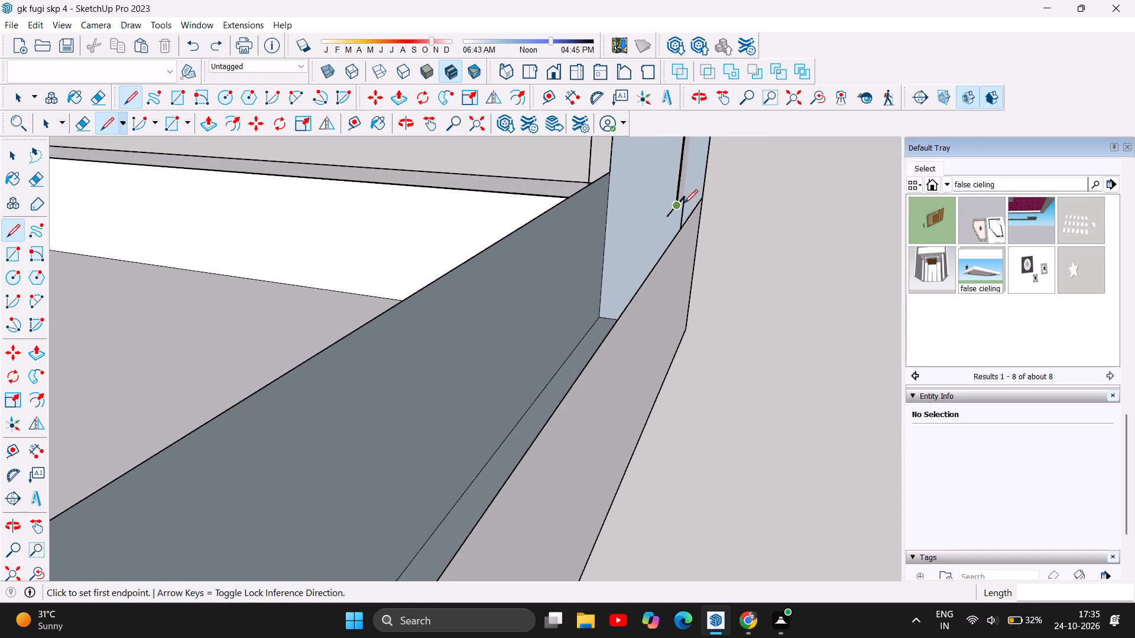
scroll(684, 203, up, 3)
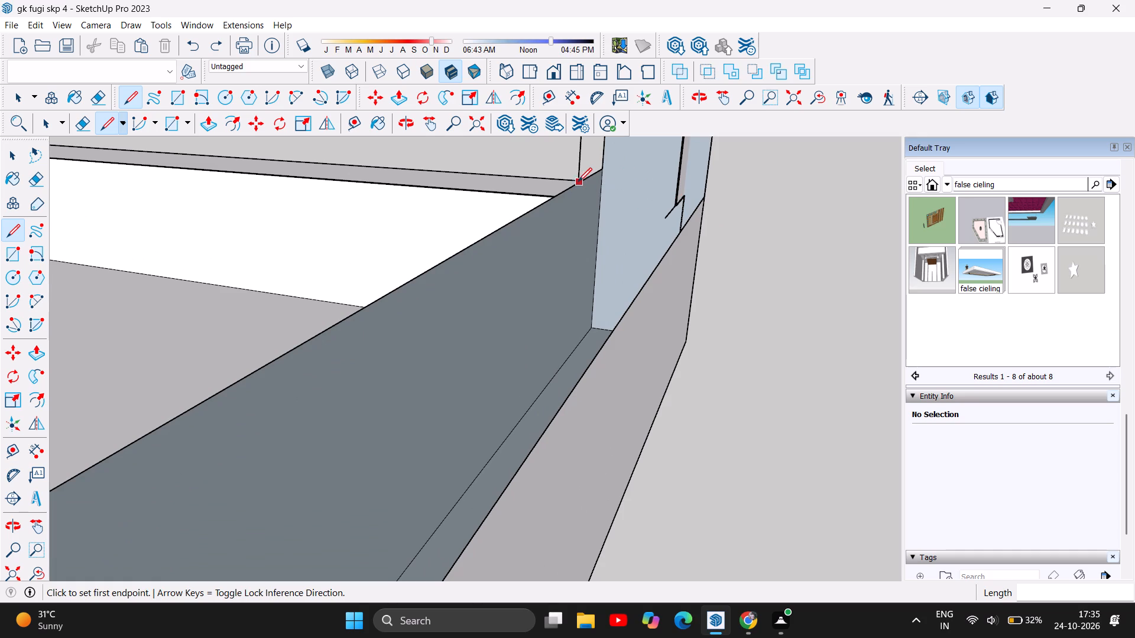
click(576, 181)
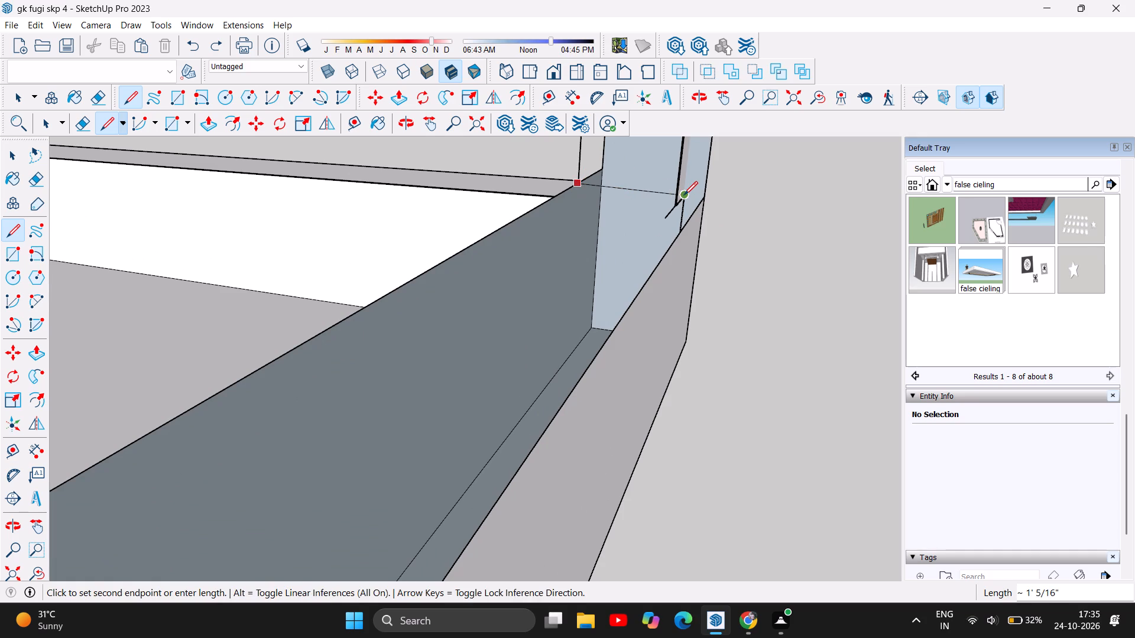
click(704, 197)
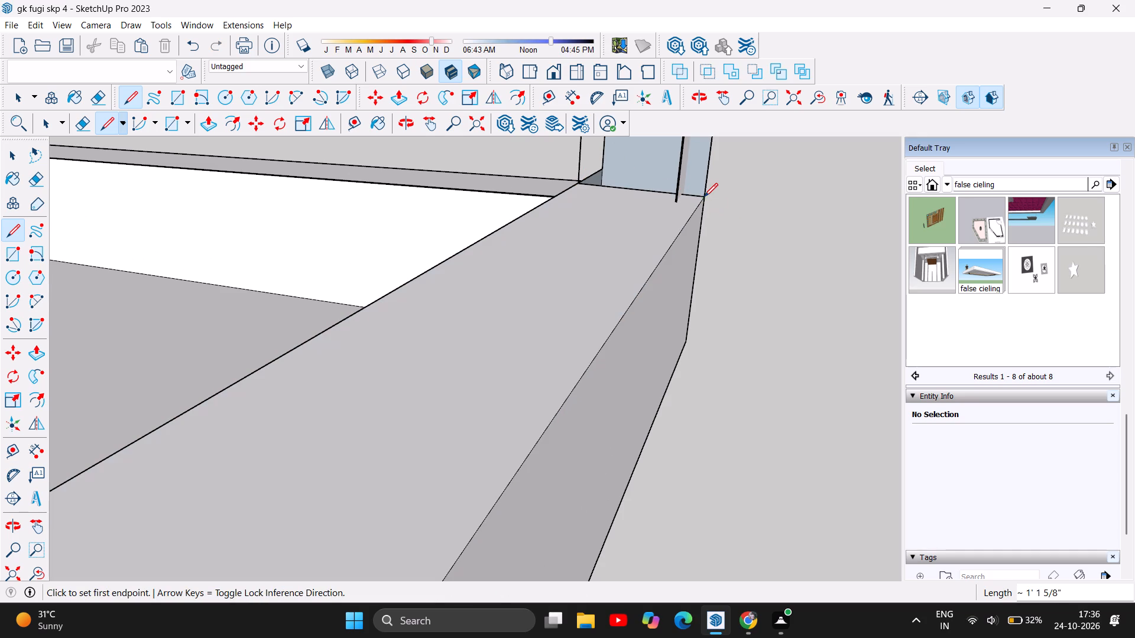
scroll(719, 253, down, 5)
scroll(702, 333, down, 5)
scroll(740, 291, down, 5)
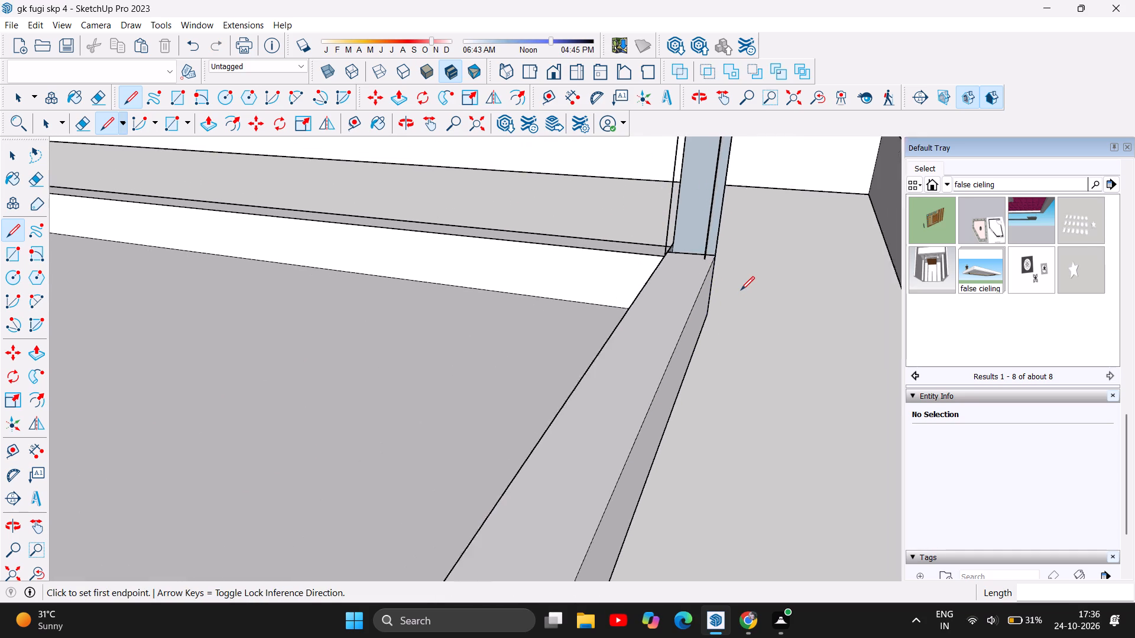
scroll(741, 290, down, 17)
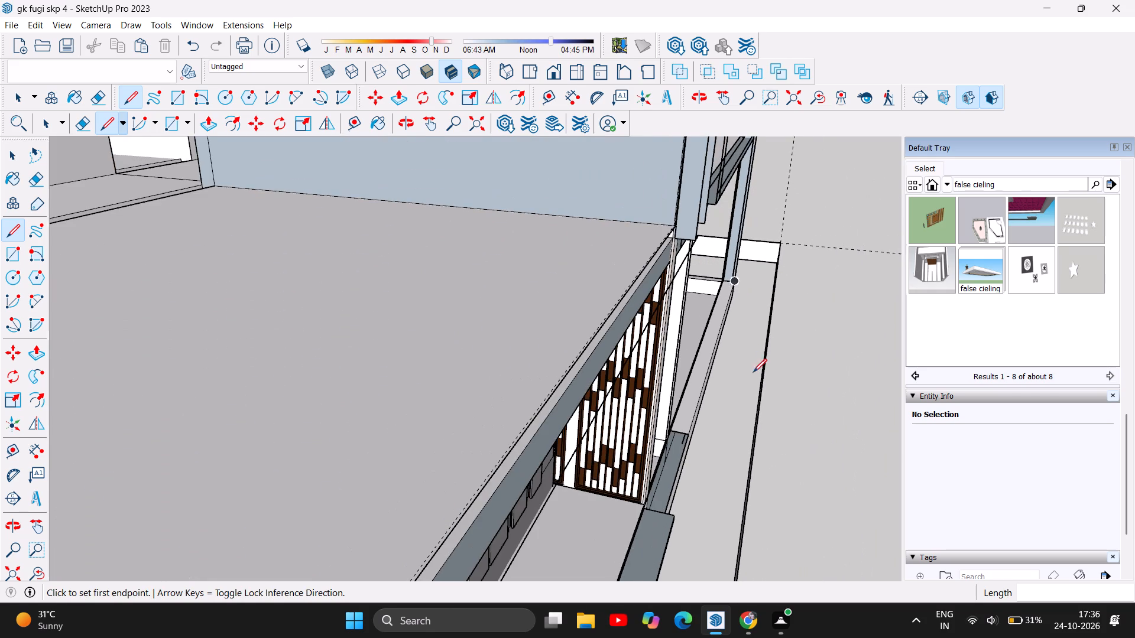
Retrace the recessed strip section beside the slatted screen, with lines about 6' 10 1/4" along its outer edge and about 10 11/16" across its far end.
scroll(643, 552, up, 4)
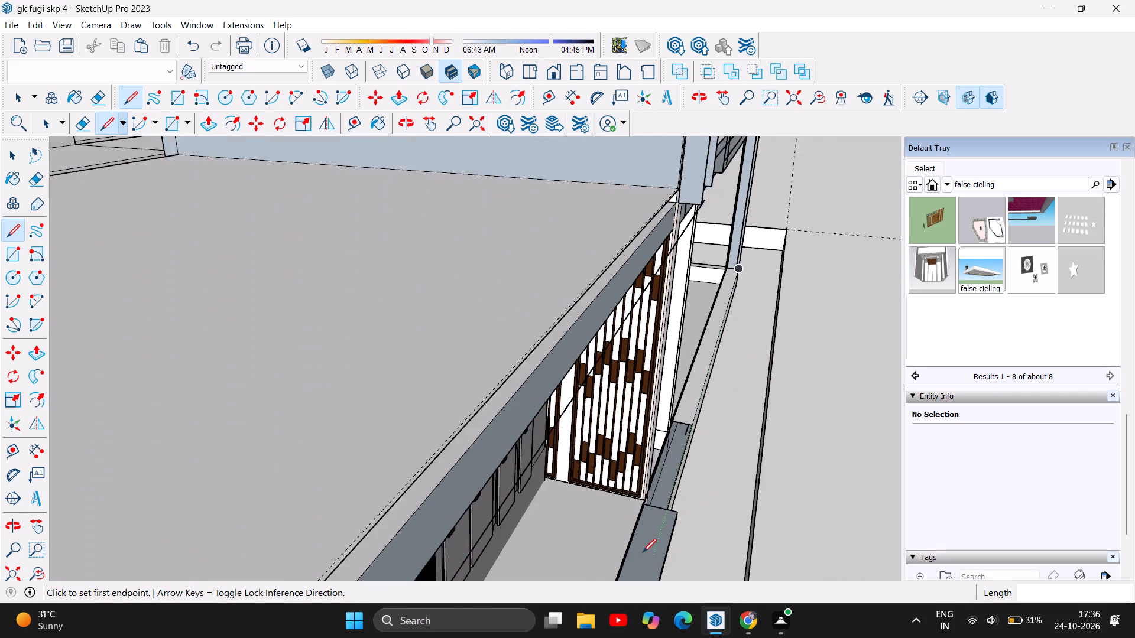
scroll(643, 552, up, 3)
scroll(690, 493, up, 7)
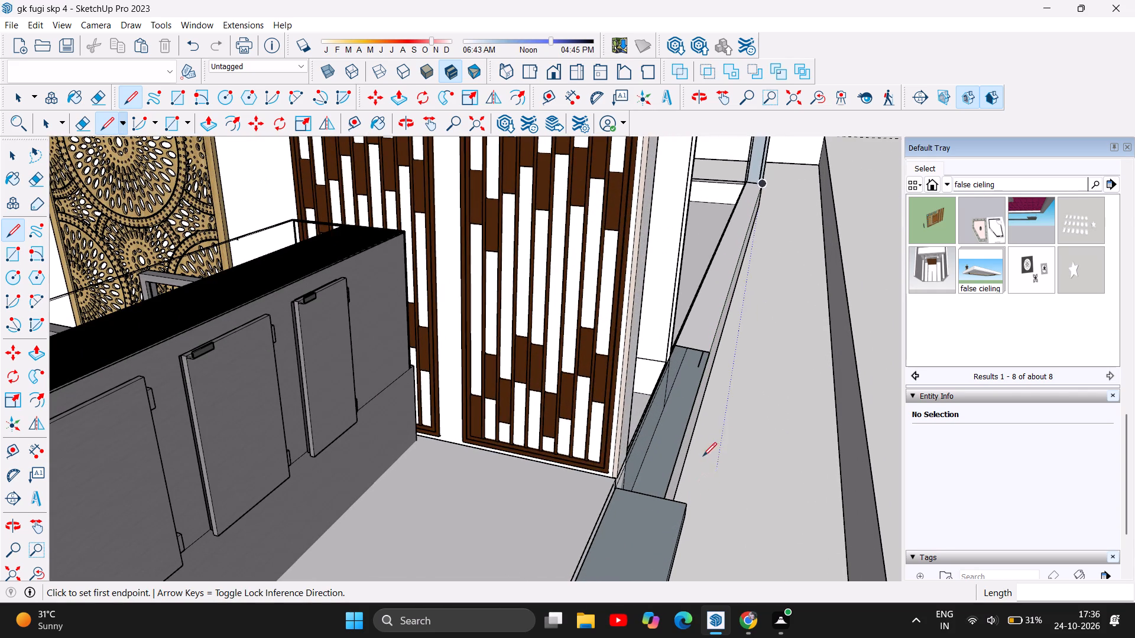
click(666, 501)
click(706, 354)
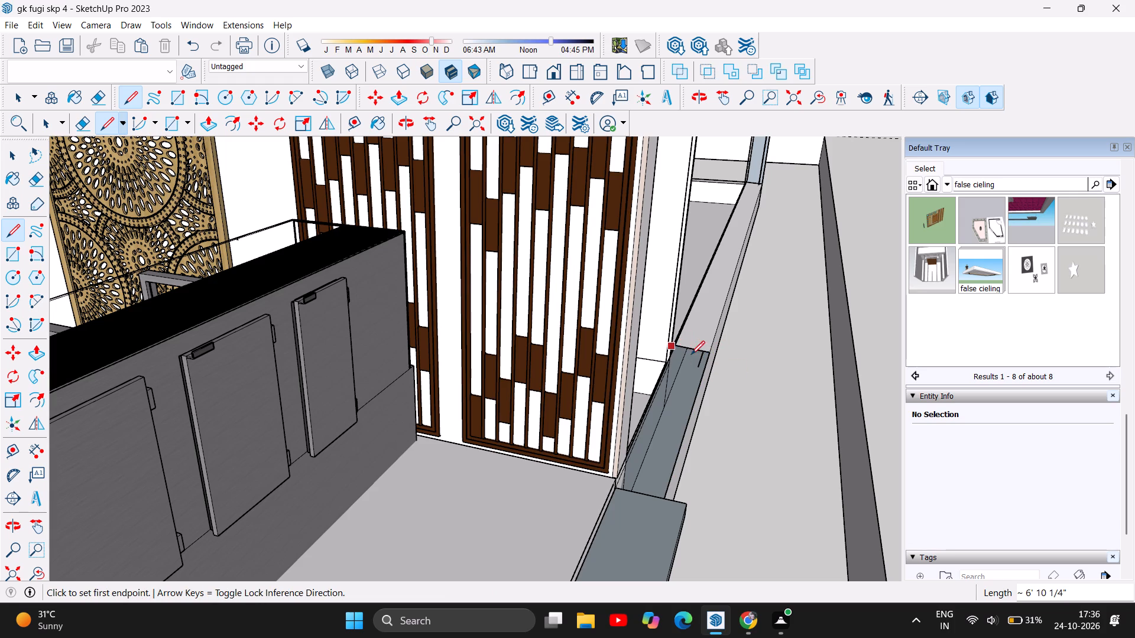
click(710, 354)
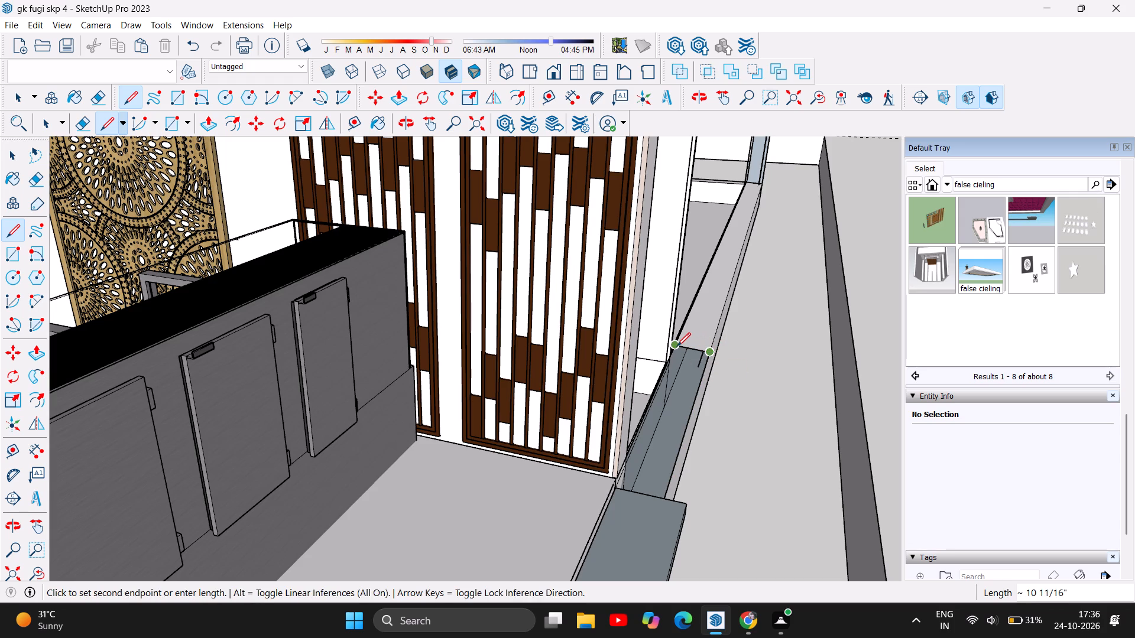
click(677, 346)
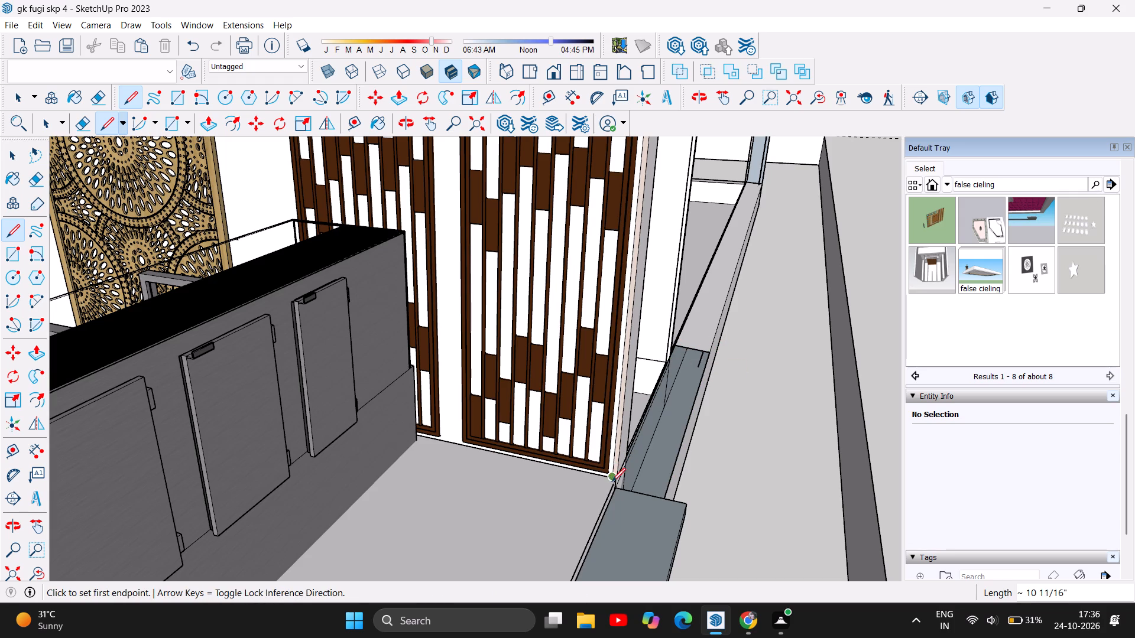
click(615, 489)
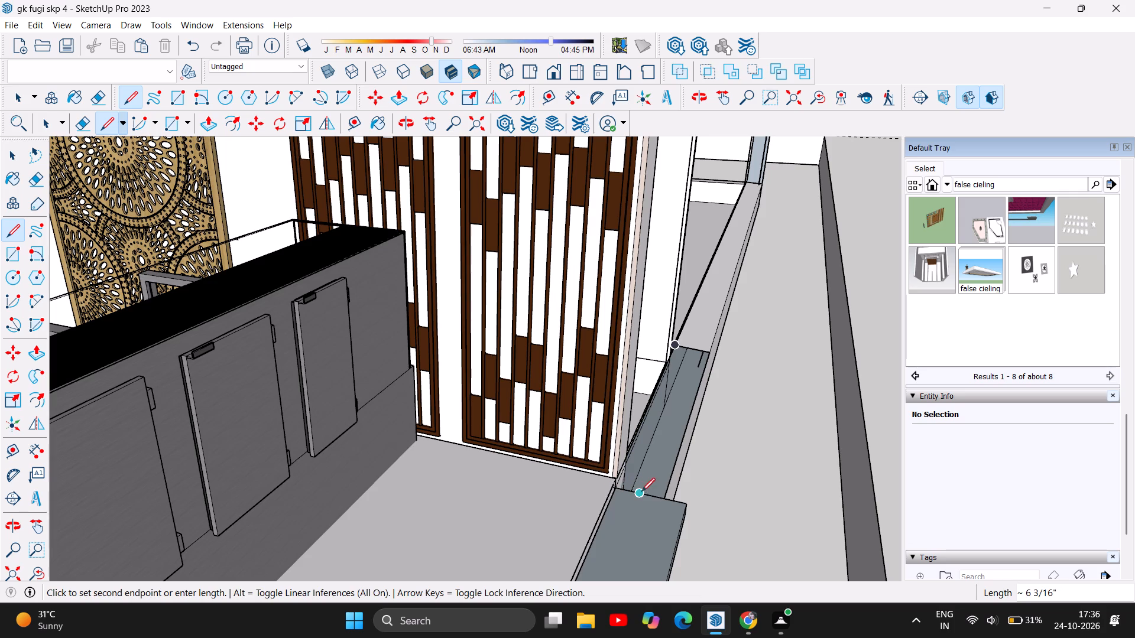
click(664, 499)
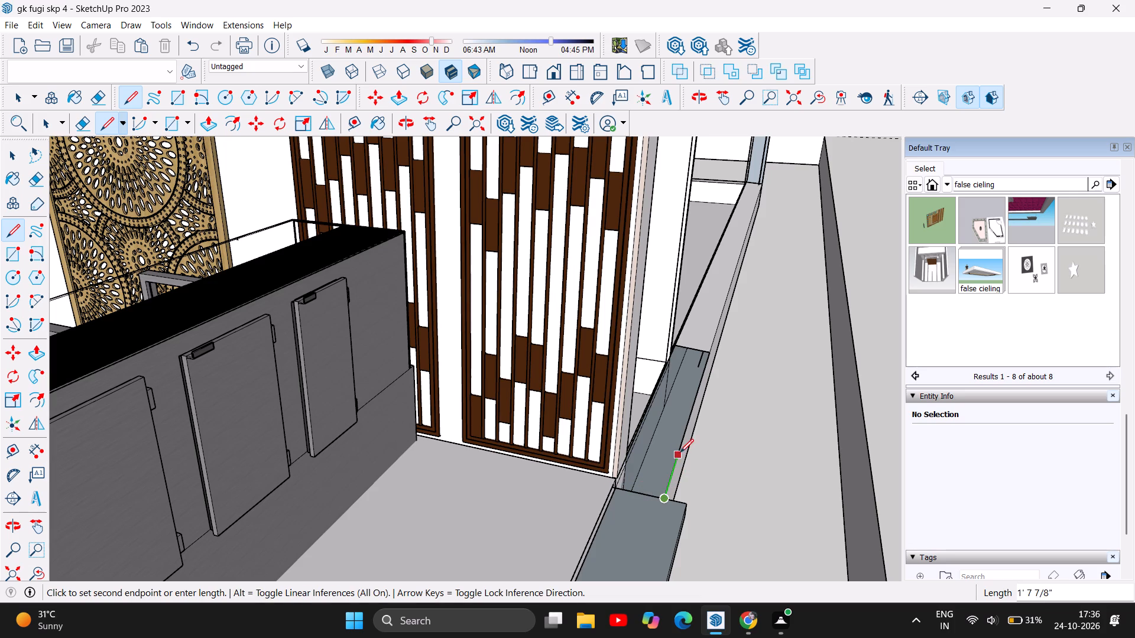
click(707, 358)
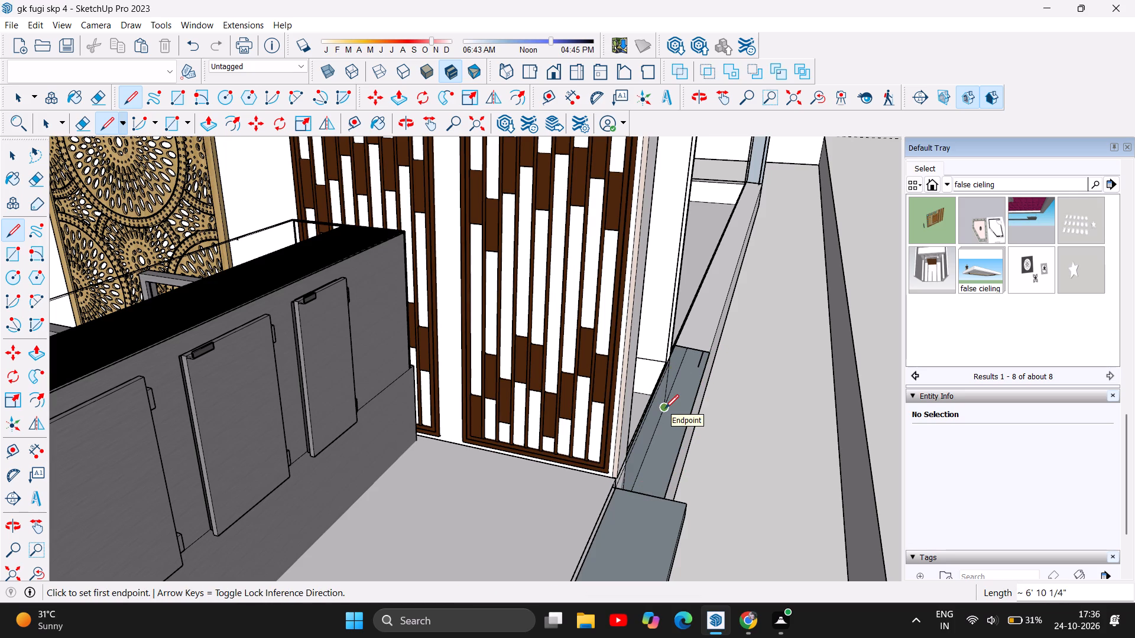
key(Escape)
Delete the top face at the far narrow column's base and the adjoining edge across the strip.
scroll(647, 517, down, 5)
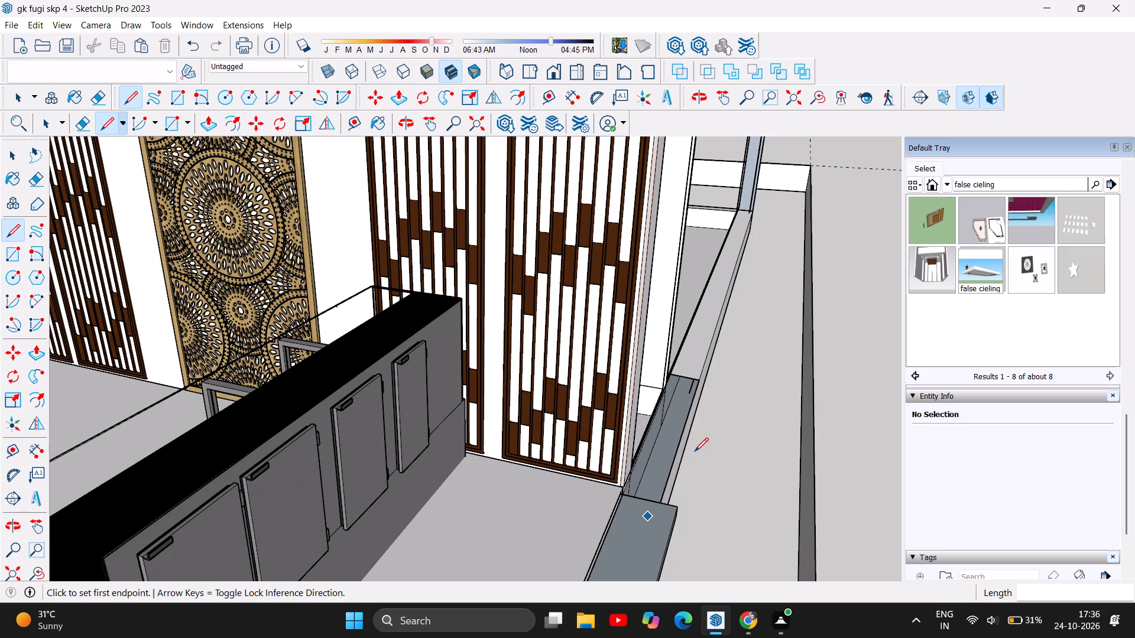
scroll(705, 470, down, 5)
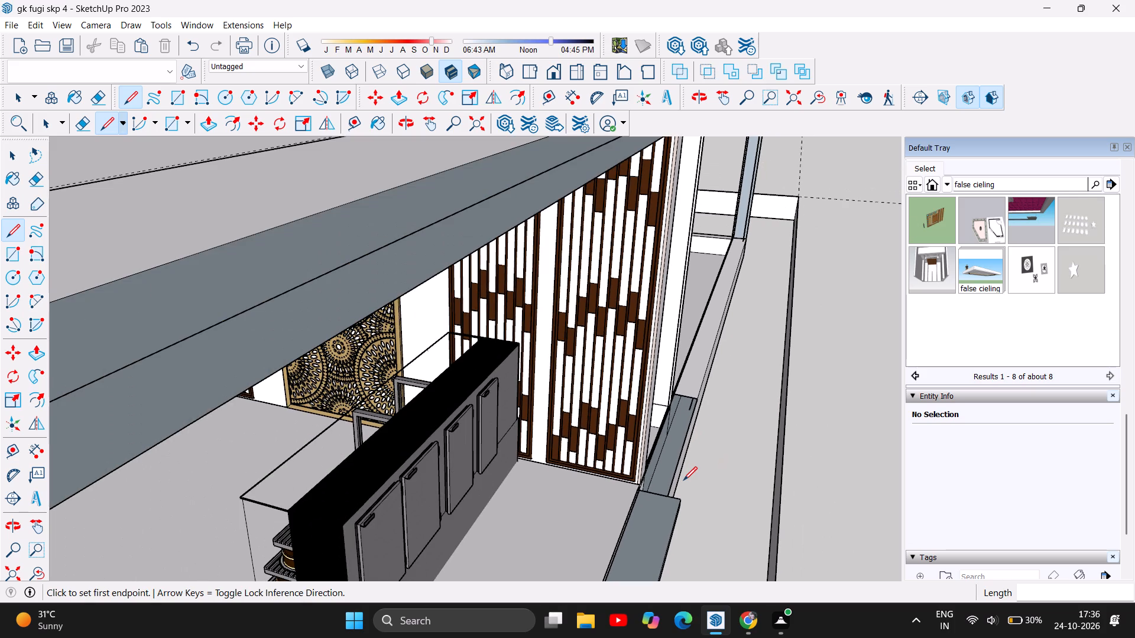
scroll(678, 434, down, 6)
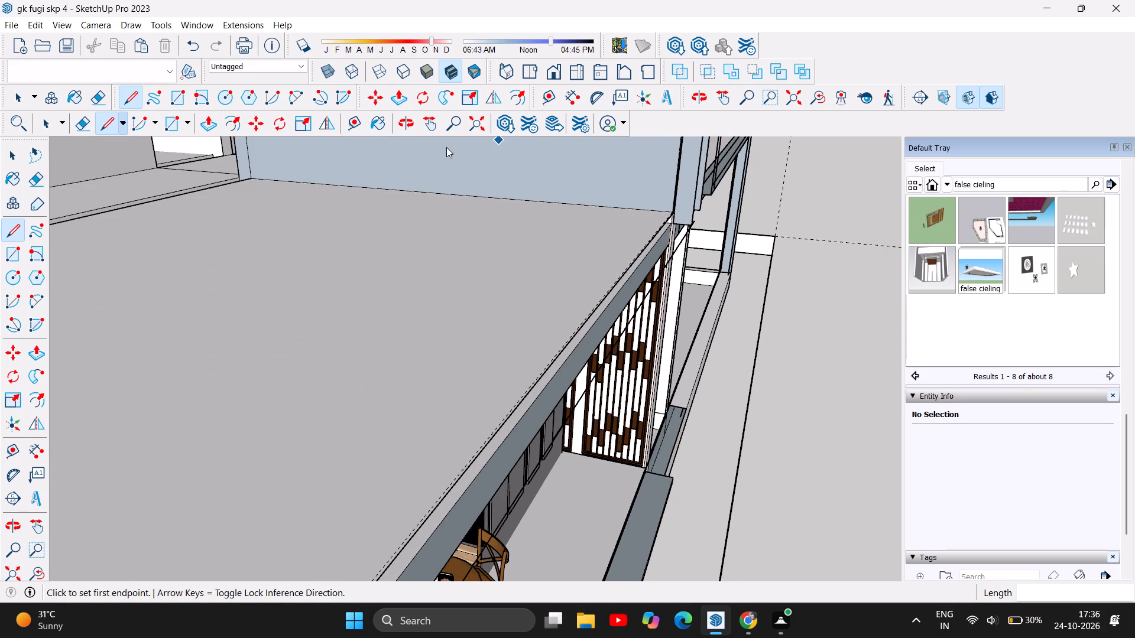
click(411, 127)
drag(718, 352, 545, 295)
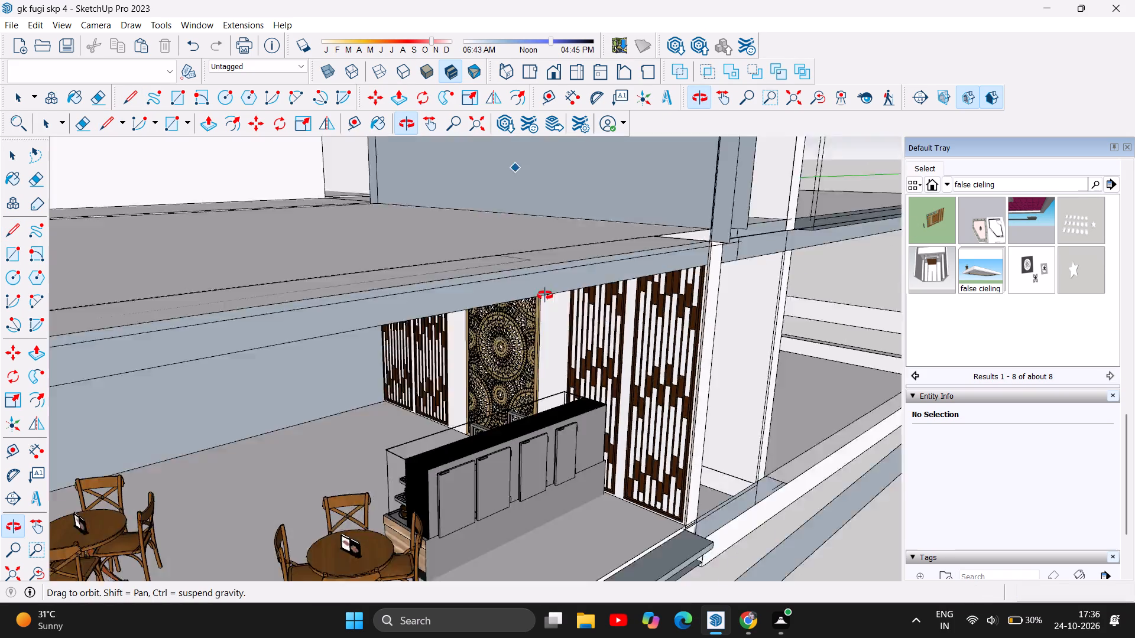
drag(545, 295, 528, 289)
scroll(273, 313, down, 5)
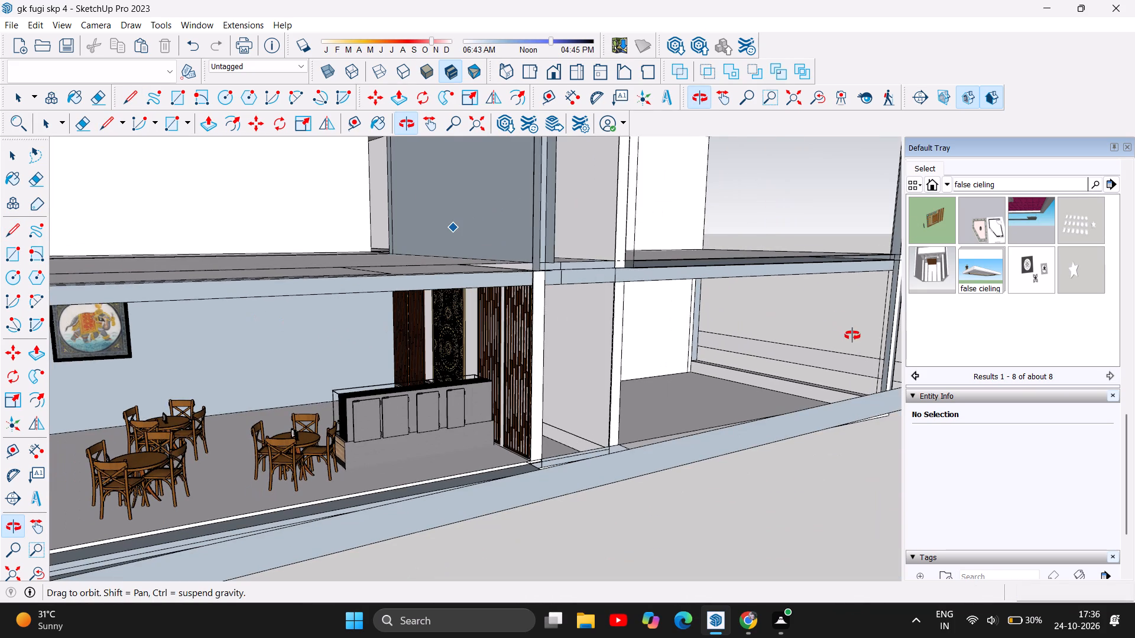
drag(851, 336, 612, 389)
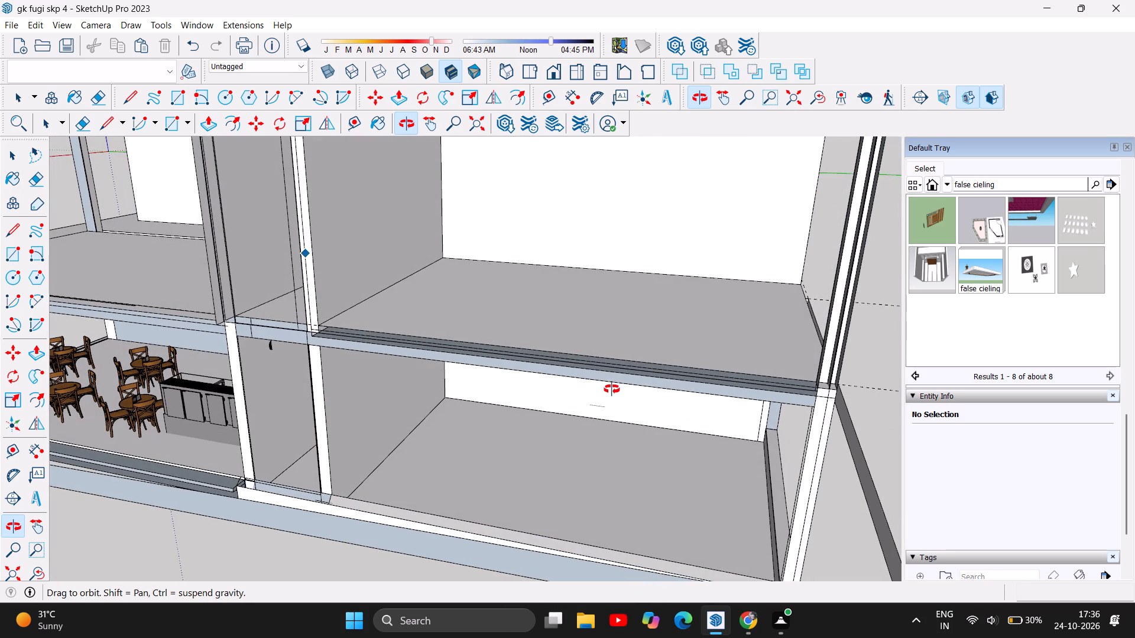
drag(612, 389, 614, 389)
click(615, 389)
scroll(479, 532, up, 5)
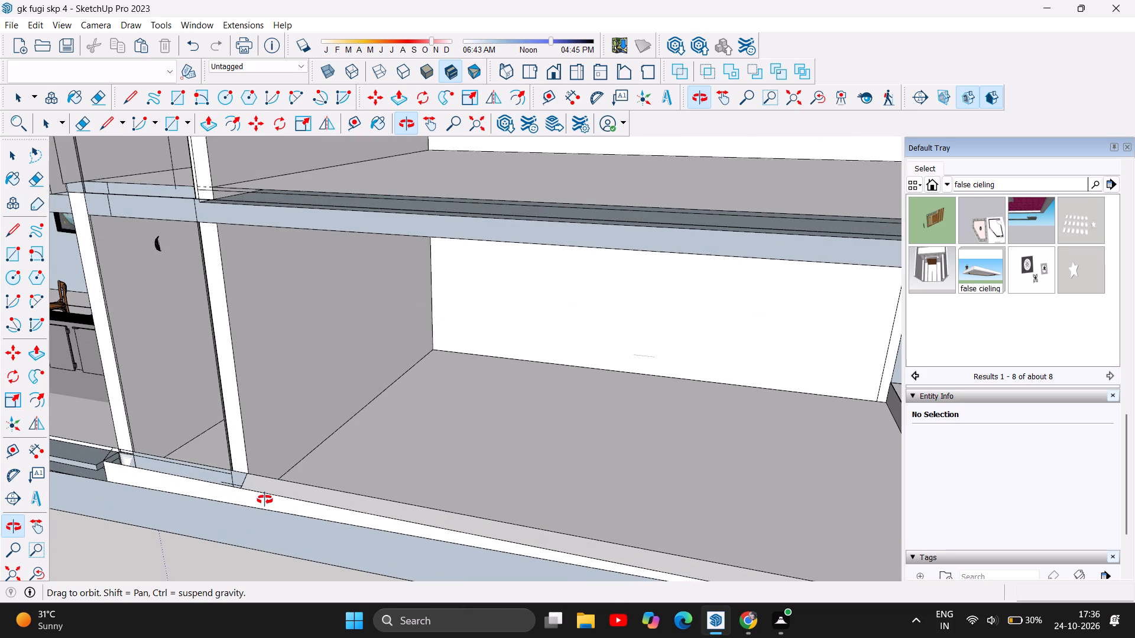
scroll(265, 500, up, 4)
scroll(196, 481, up, 4)
drag(192, 489, 304, 484)
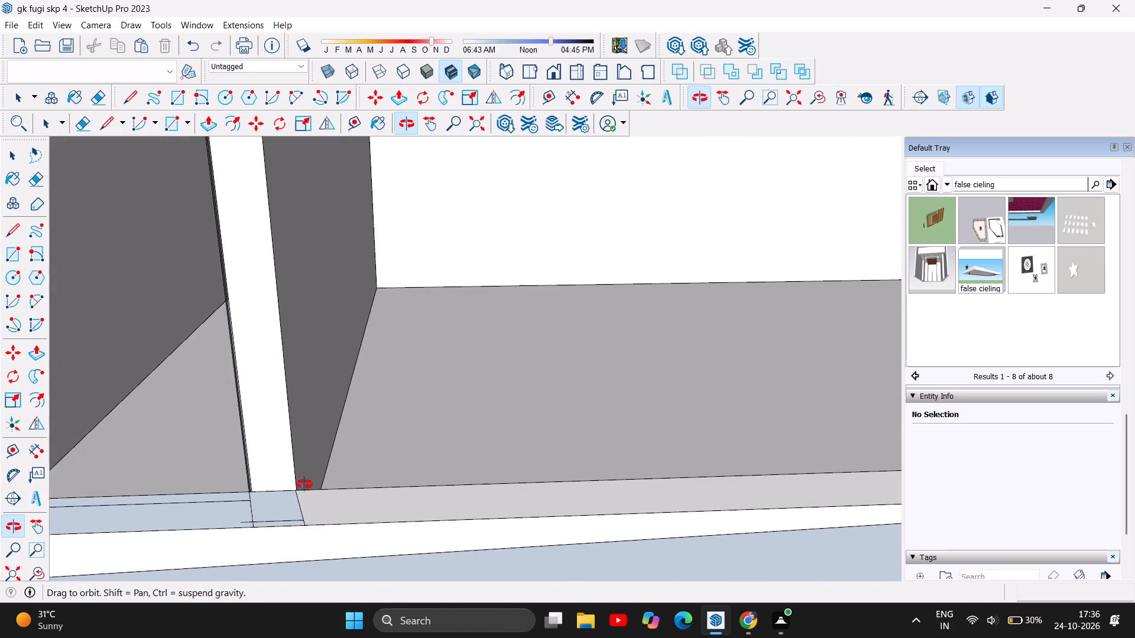
drag(304, 484, 305, 484)
scroll(293, 529, up, 3)
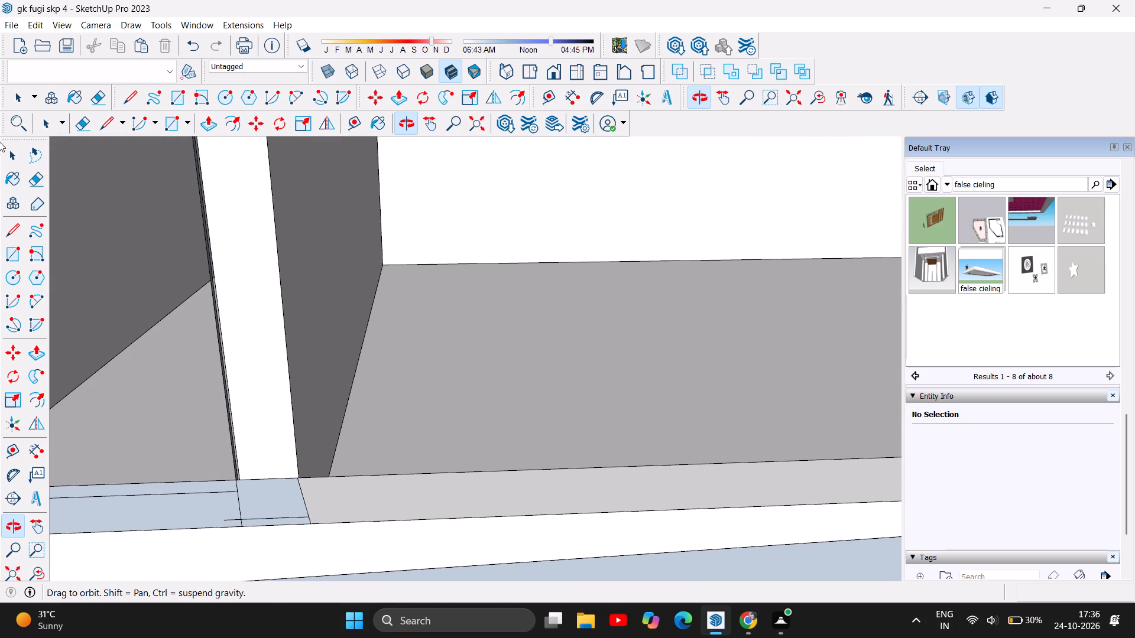
click(5, 151)
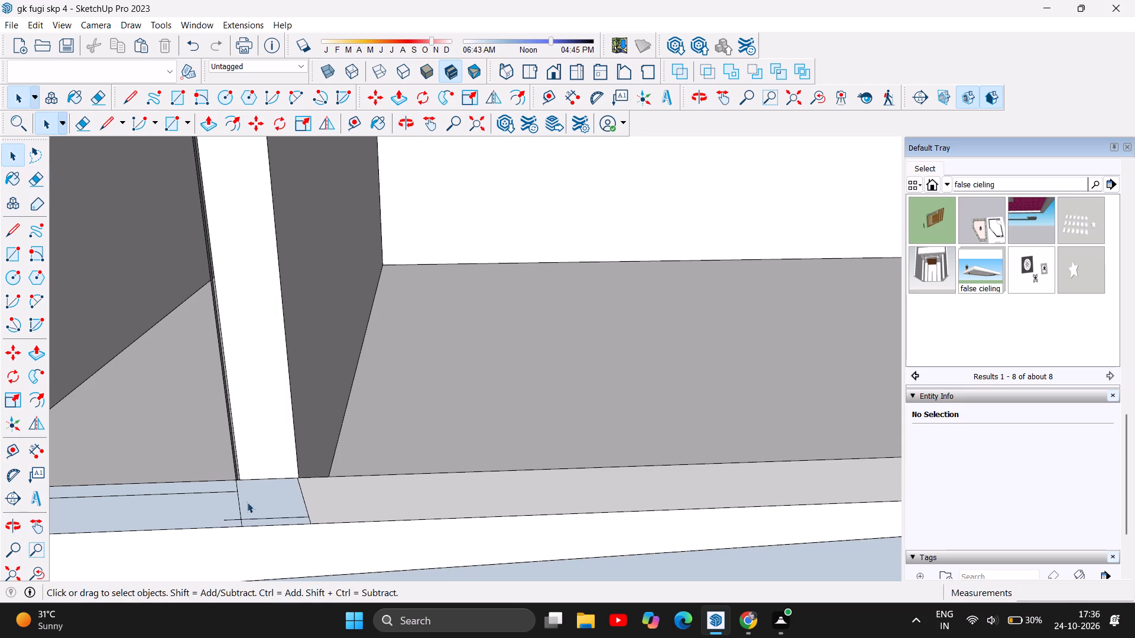
click(239, 509)
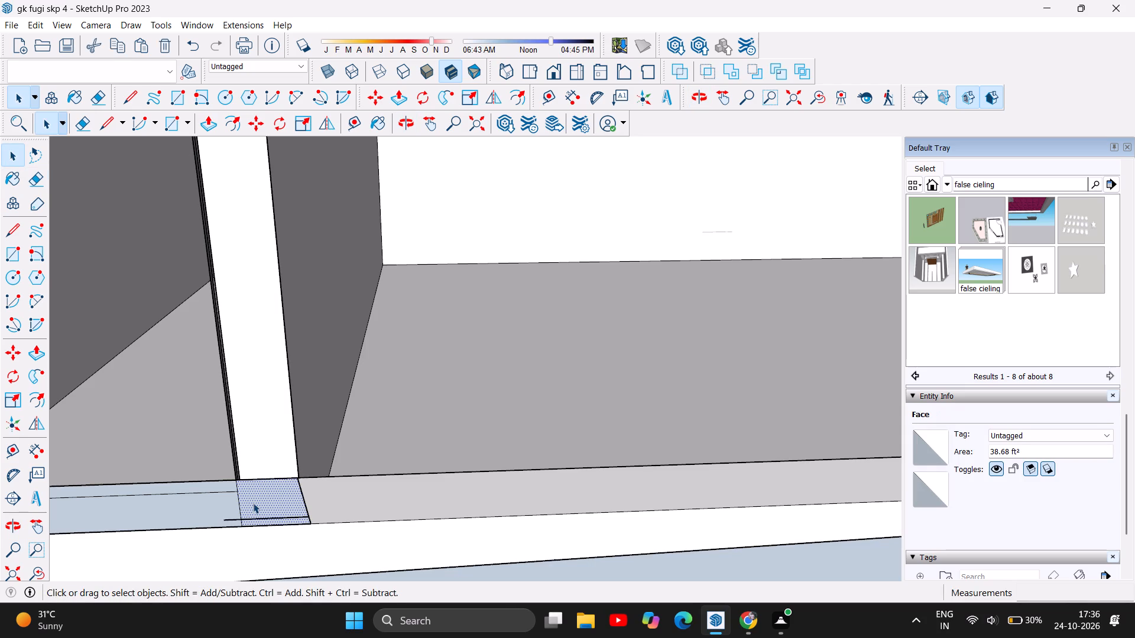
key(Delete)
click(307, 512)
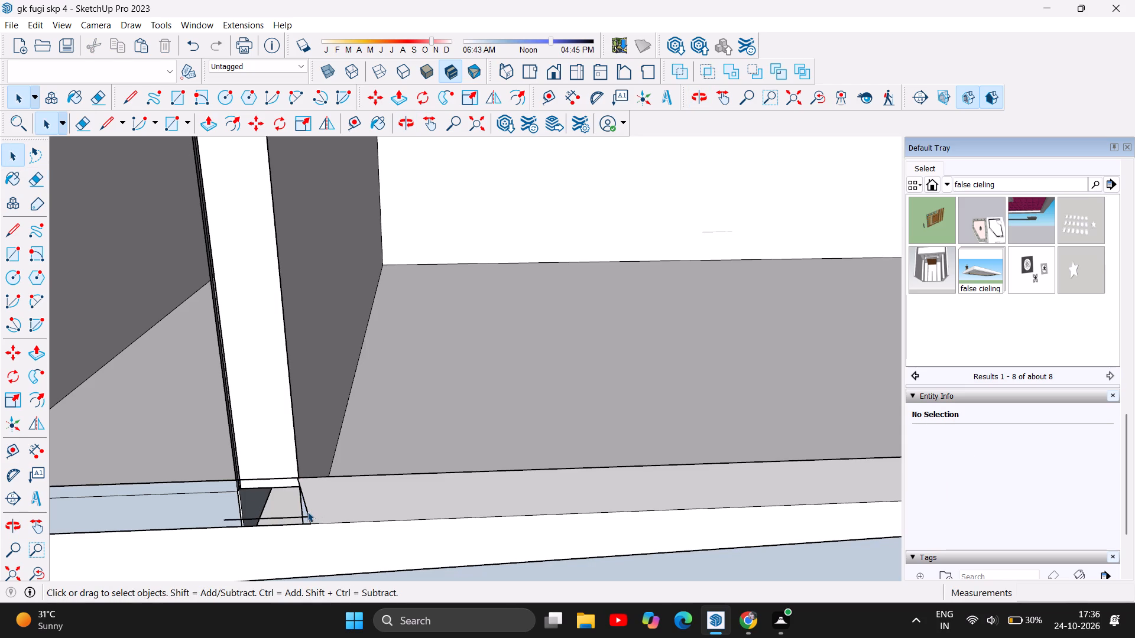
key(Delete)
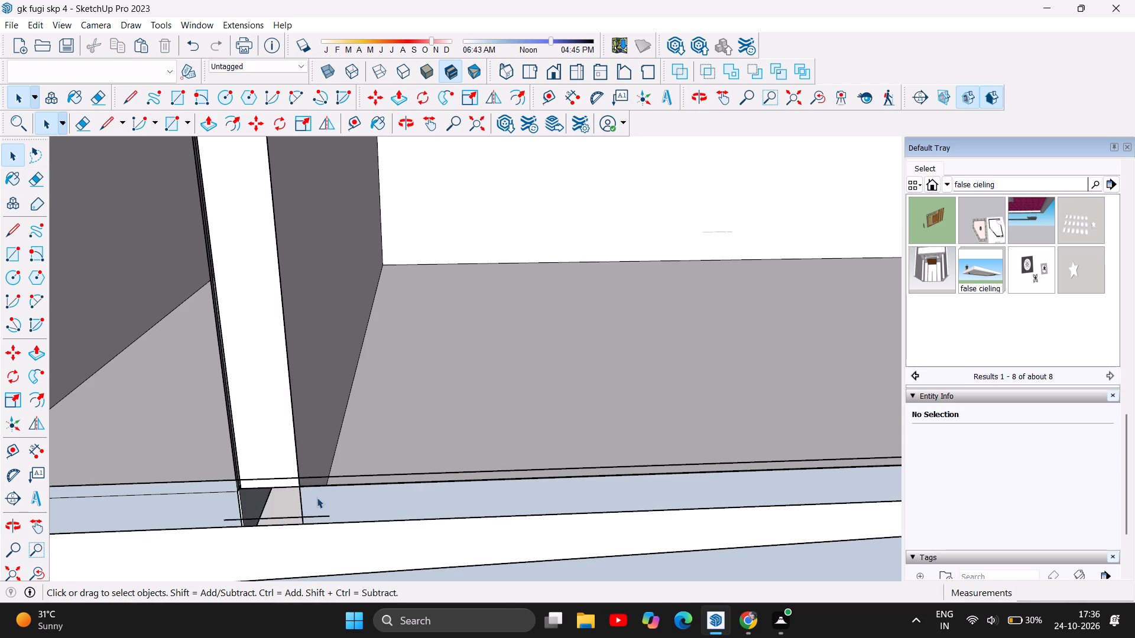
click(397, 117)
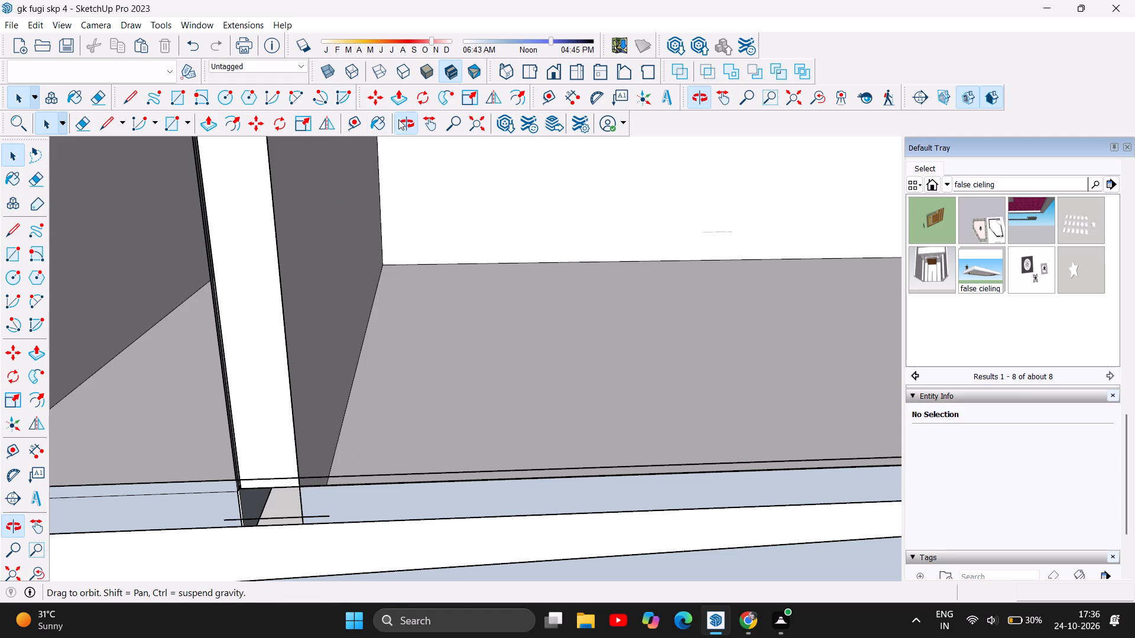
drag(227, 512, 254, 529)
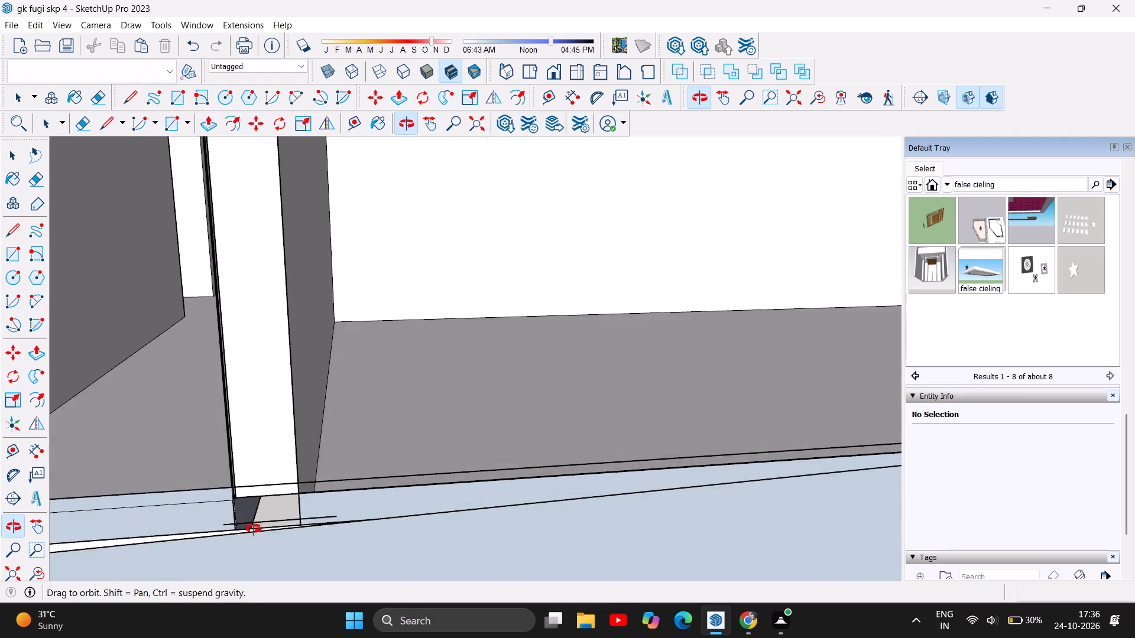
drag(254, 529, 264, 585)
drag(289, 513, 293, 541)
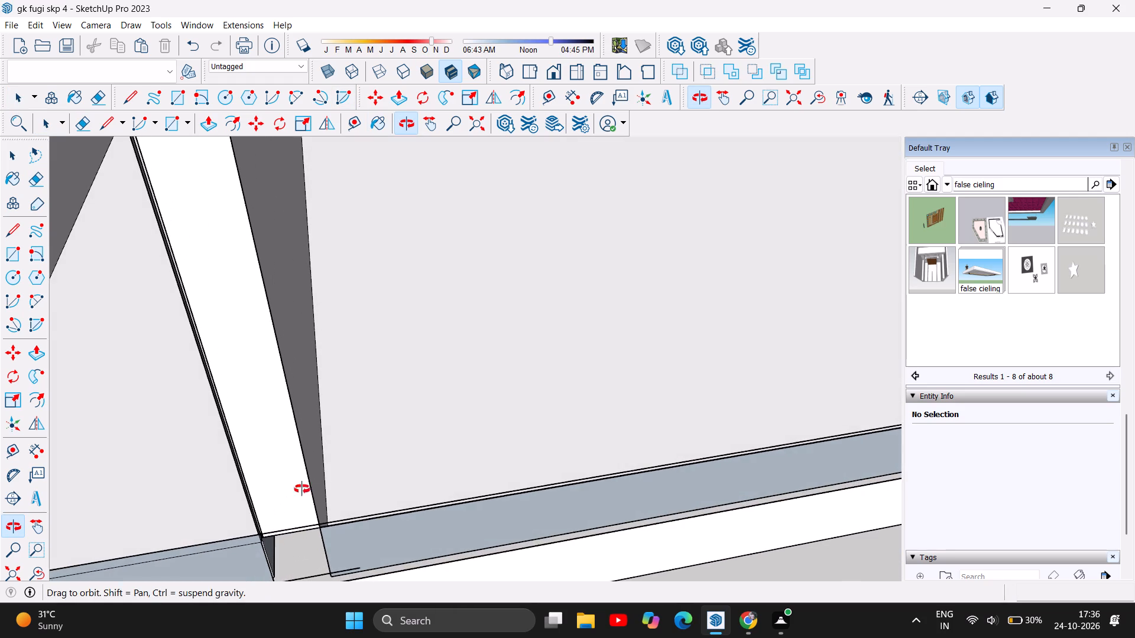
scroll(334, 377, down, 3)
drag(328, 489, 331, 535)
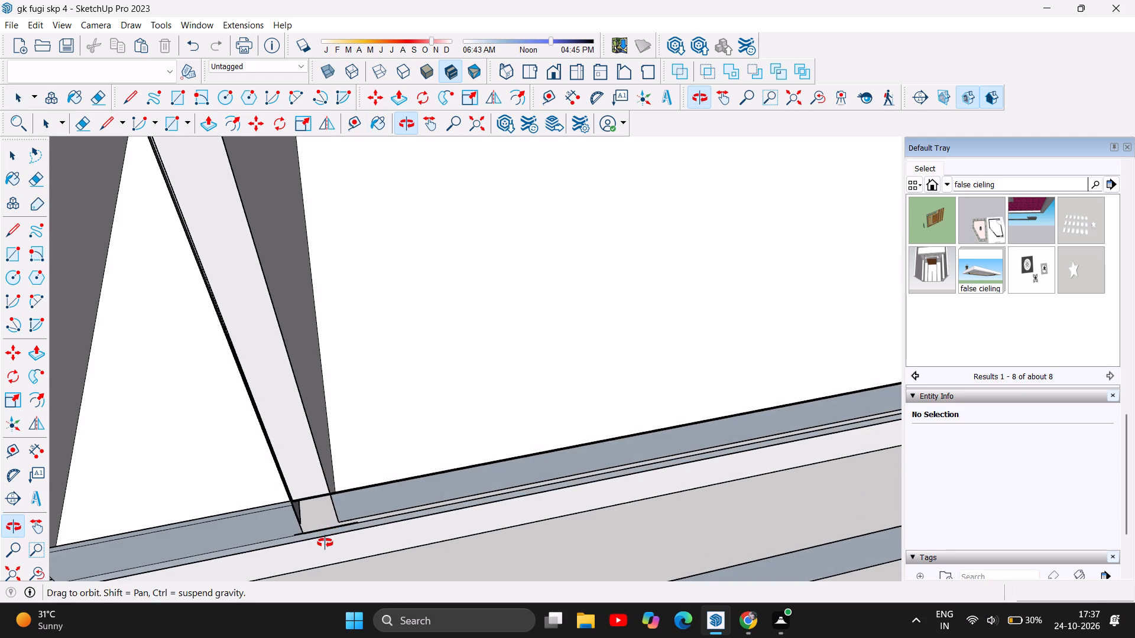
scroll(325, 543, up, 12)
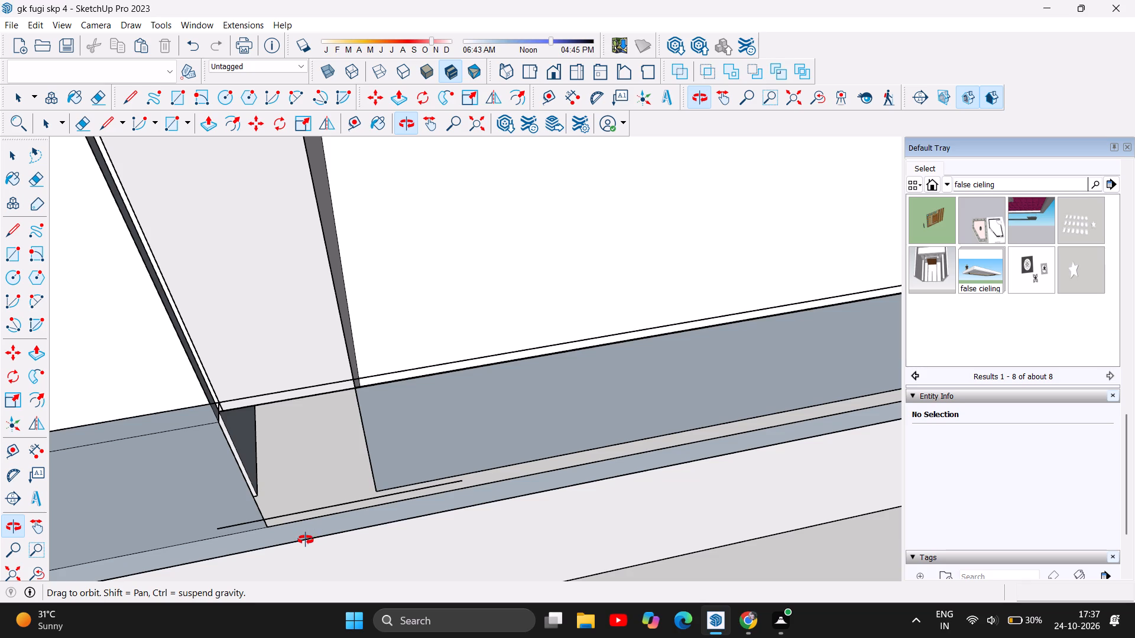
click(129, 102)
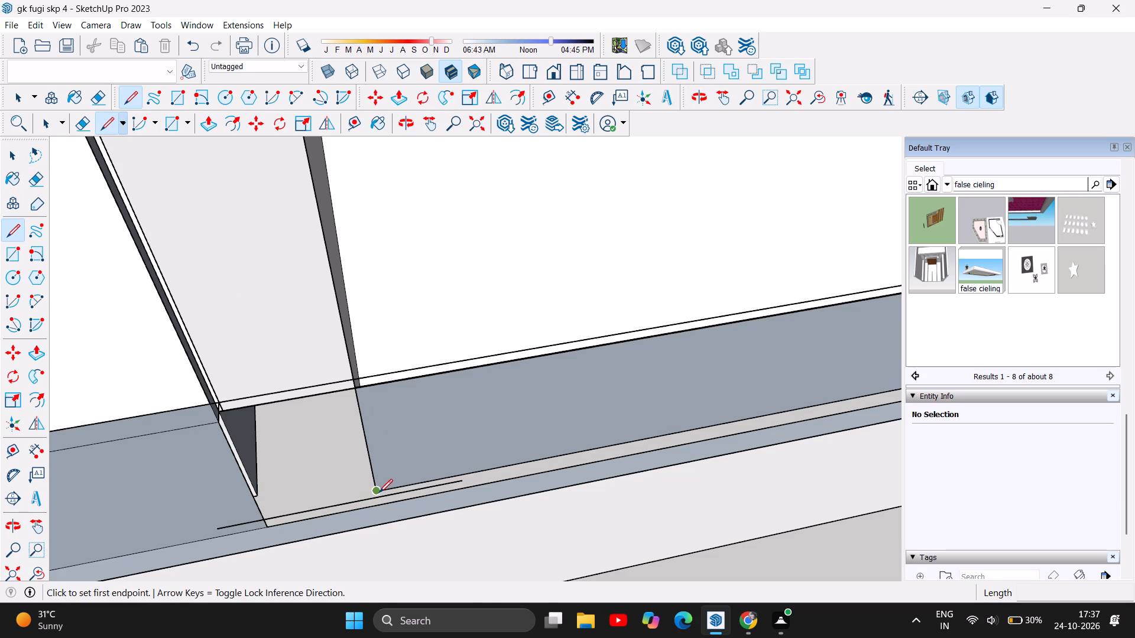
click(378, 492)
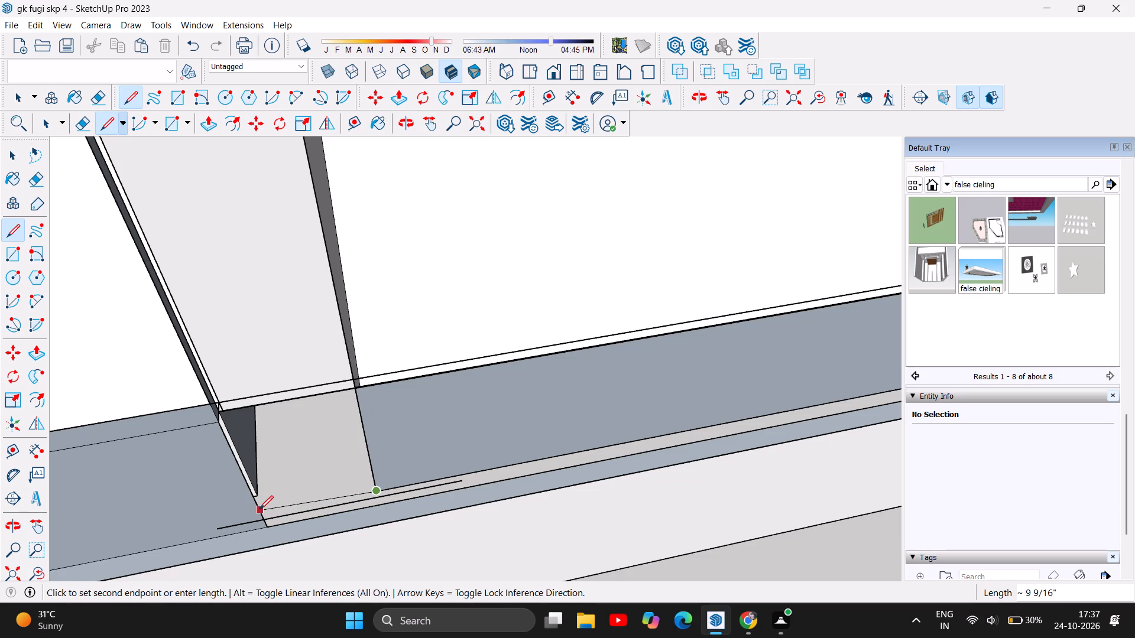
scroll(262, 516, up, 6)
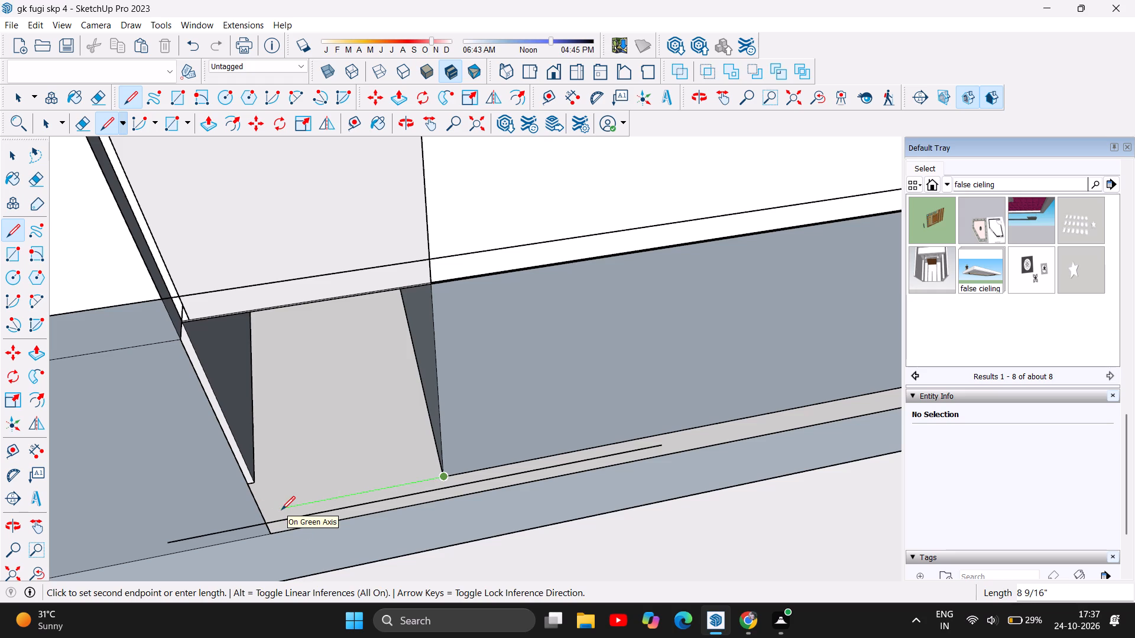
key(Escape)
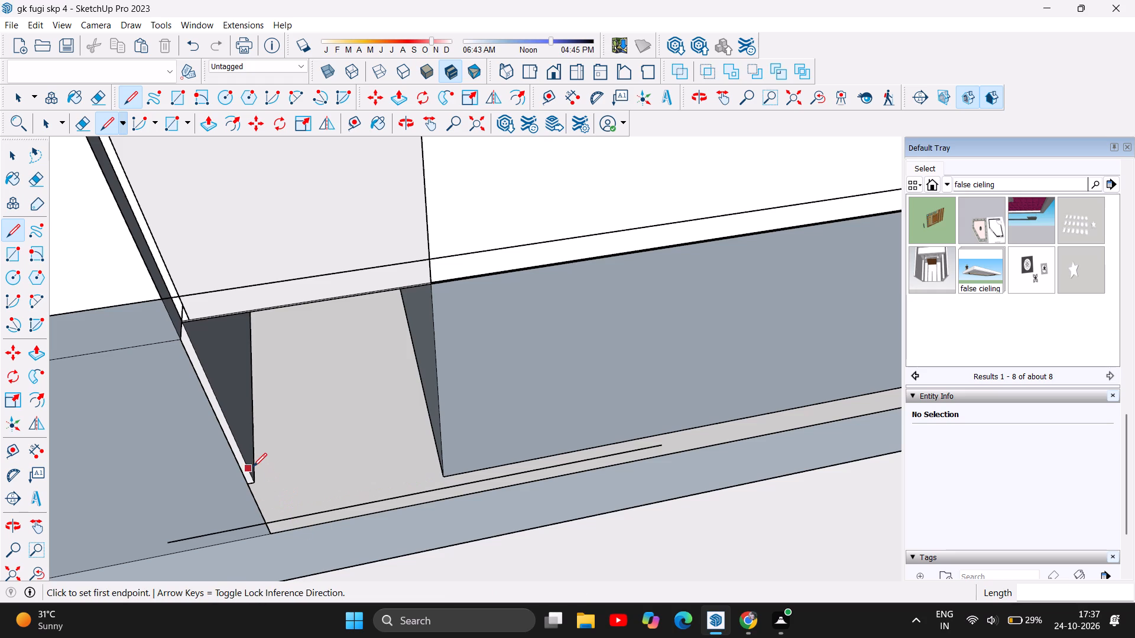
Draw a line about 3 5/8" from the column-base opening's corner to the strip's outer edge, extending the opening's side face.
click(257, 479)
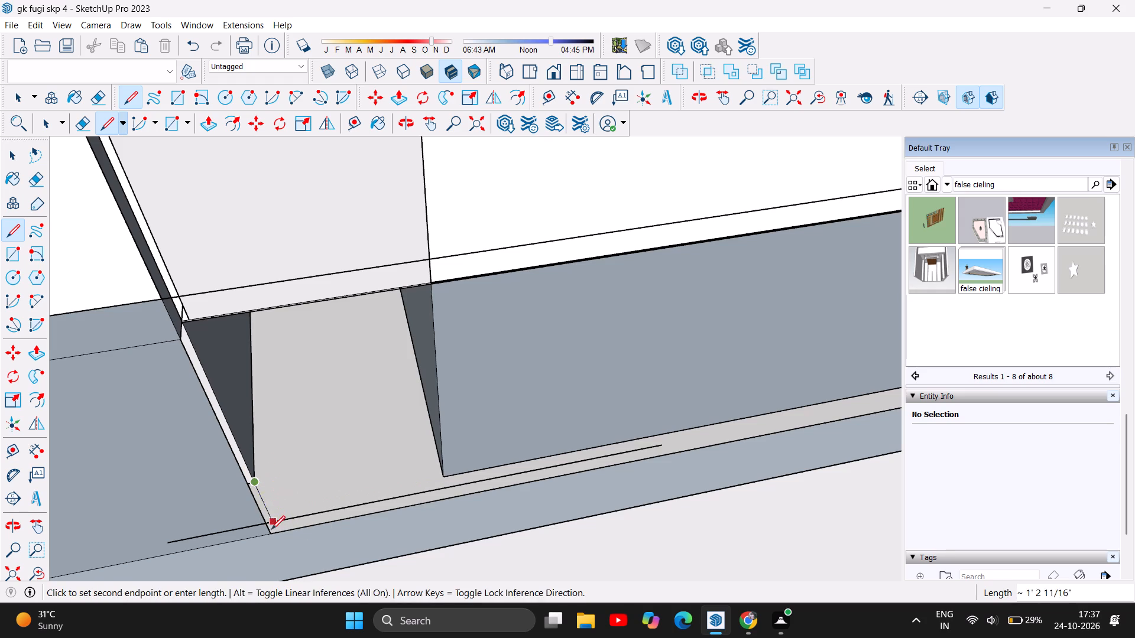
click(270, 529)
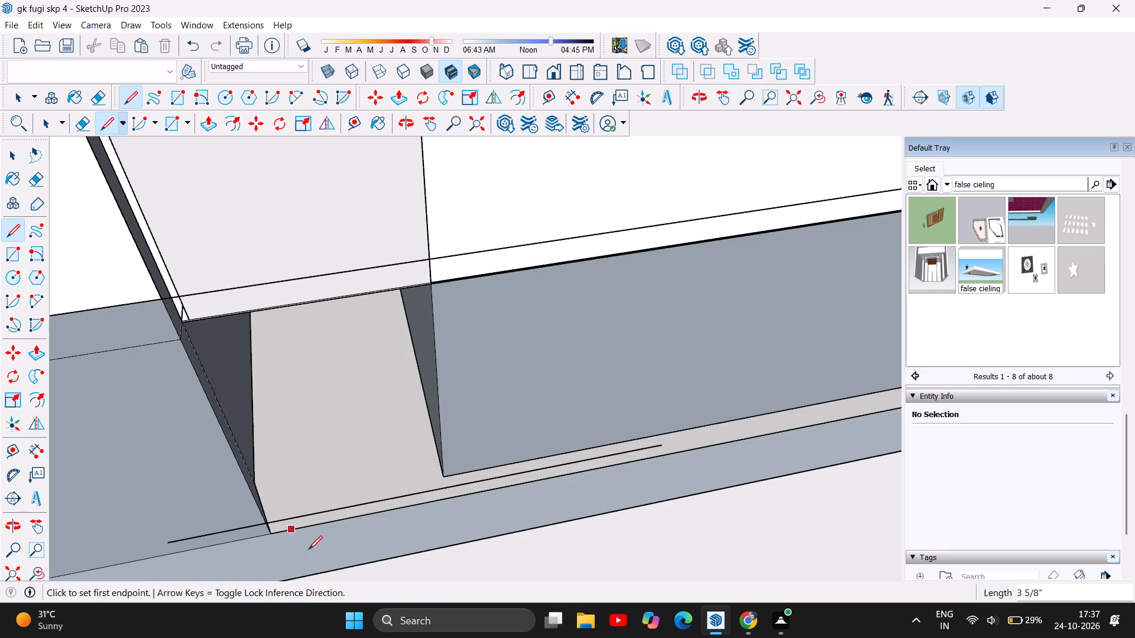
click(444, 474)
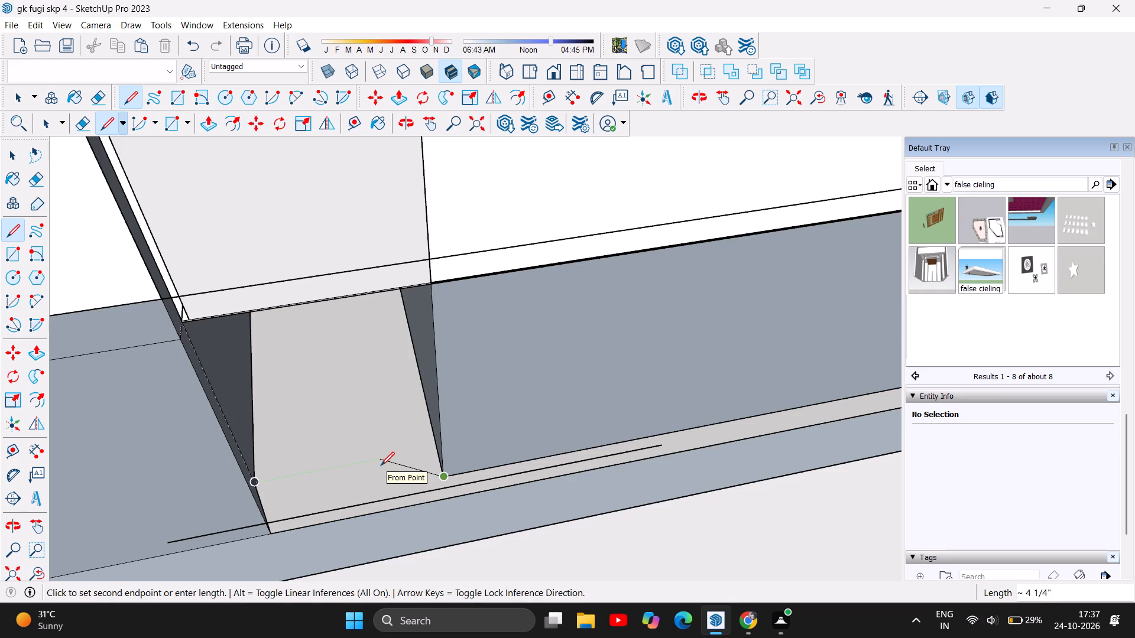
key(Escape)
key(grave)
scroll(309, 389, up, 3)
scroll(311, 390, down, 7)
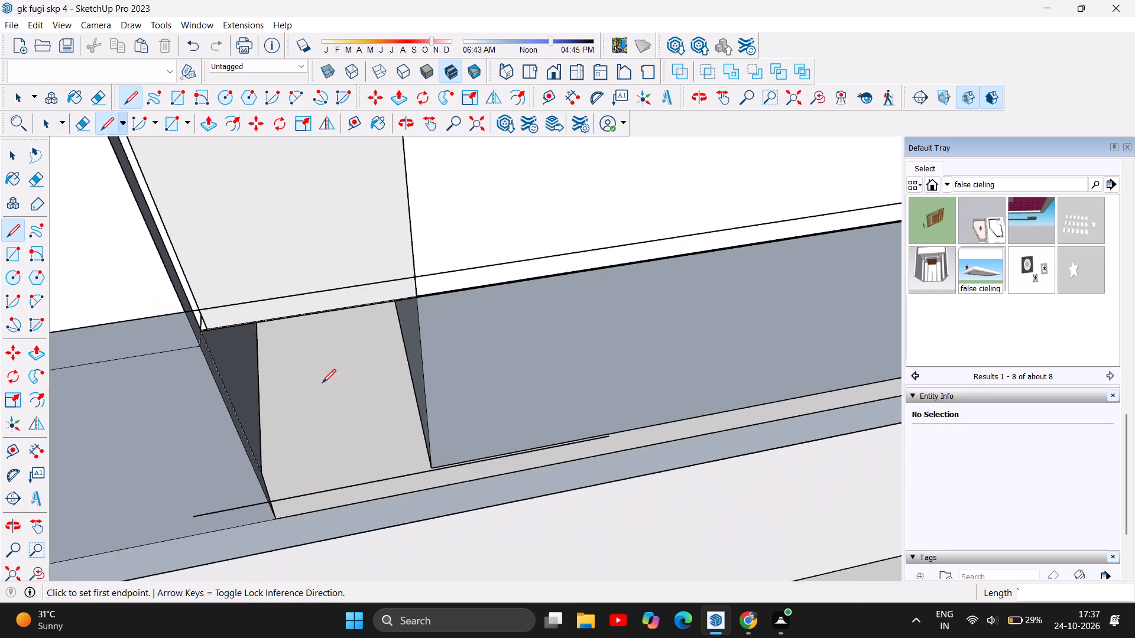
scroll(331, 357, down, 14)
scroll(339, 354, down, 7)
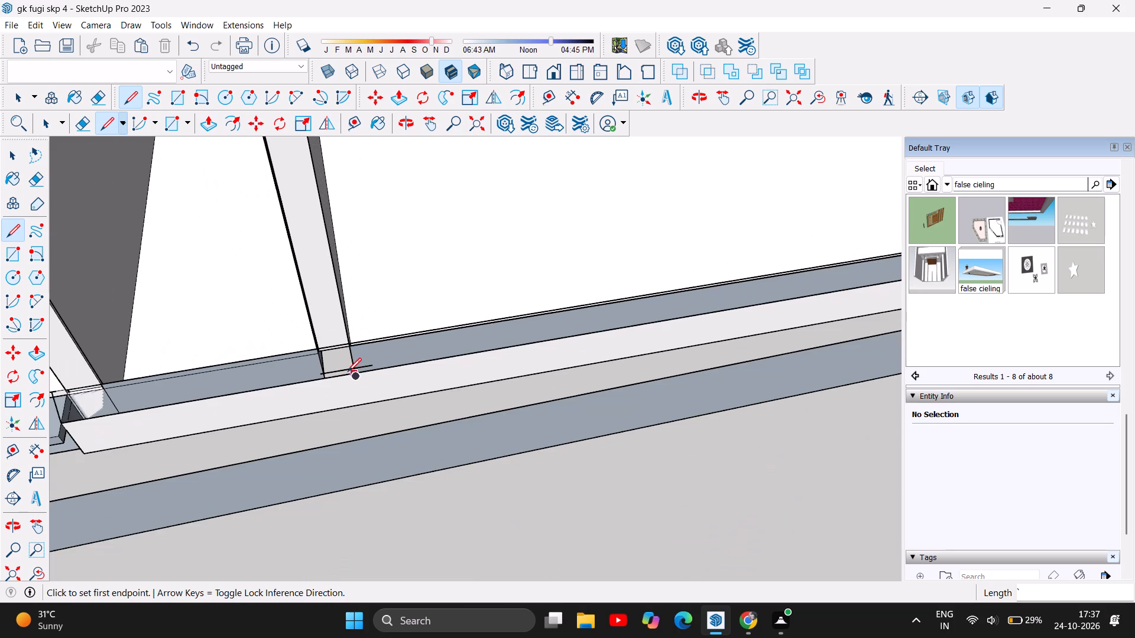
Delete the segments of the stray line running across the far narrow column's base opening and the strip beside it.
scroll(341, 376, up, 17)
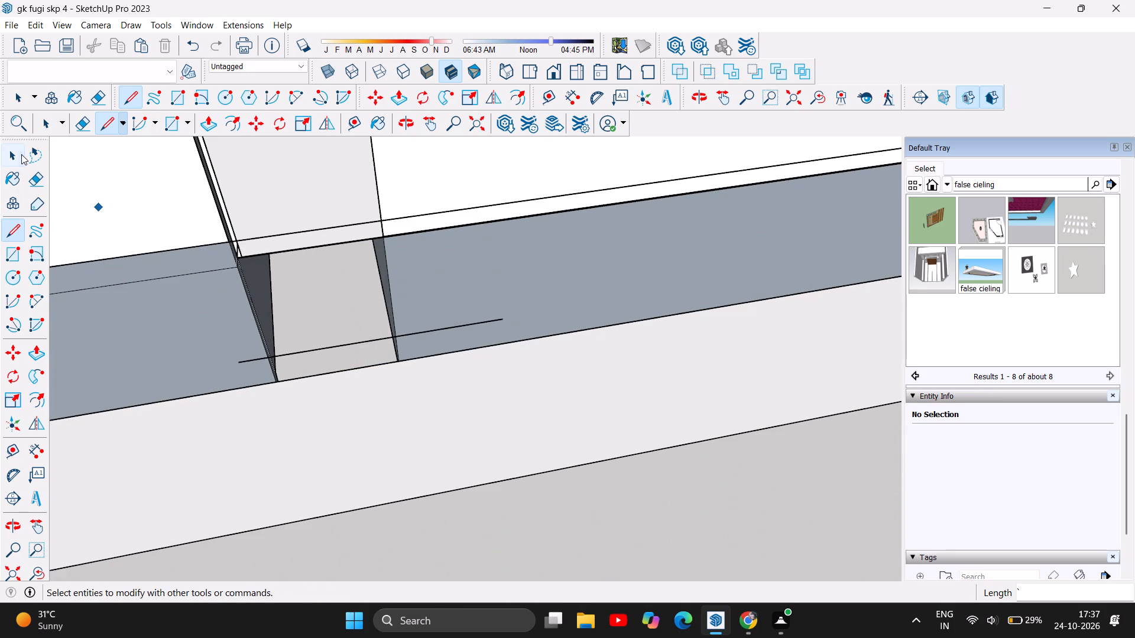
click(21, 154)
click(325, 346)
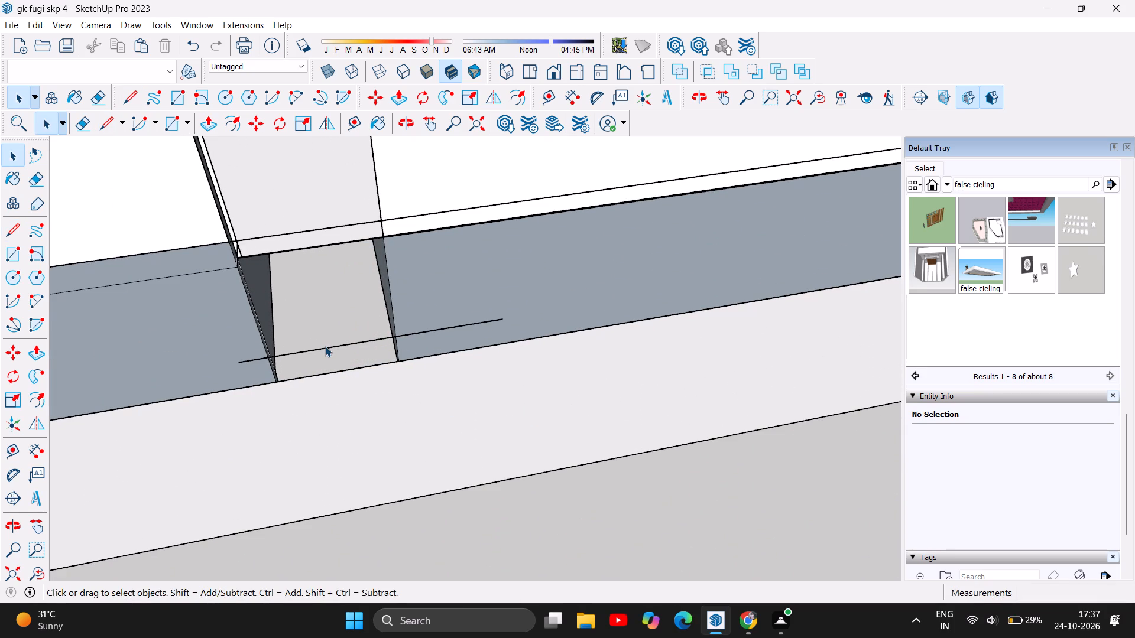
key(Delete)
key(BackSpace)
click(446, 328)
key(Delete)
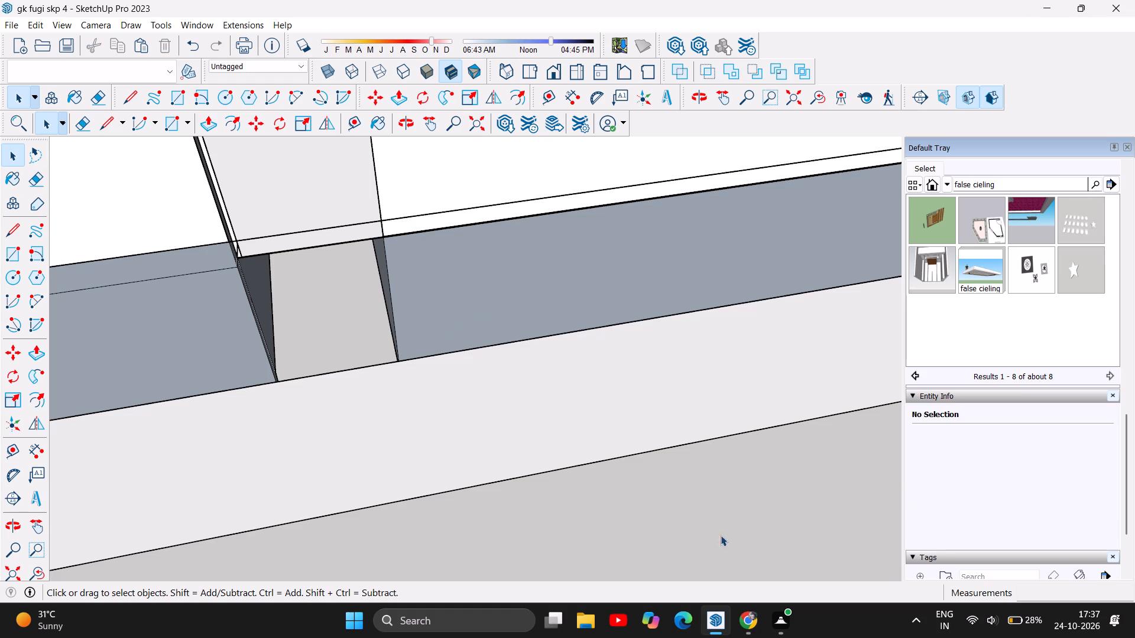
Delete the diagonal edge about 1' 1 5/8" long crossing the recessed strip at the far narrow column's base.
click(401, 120)
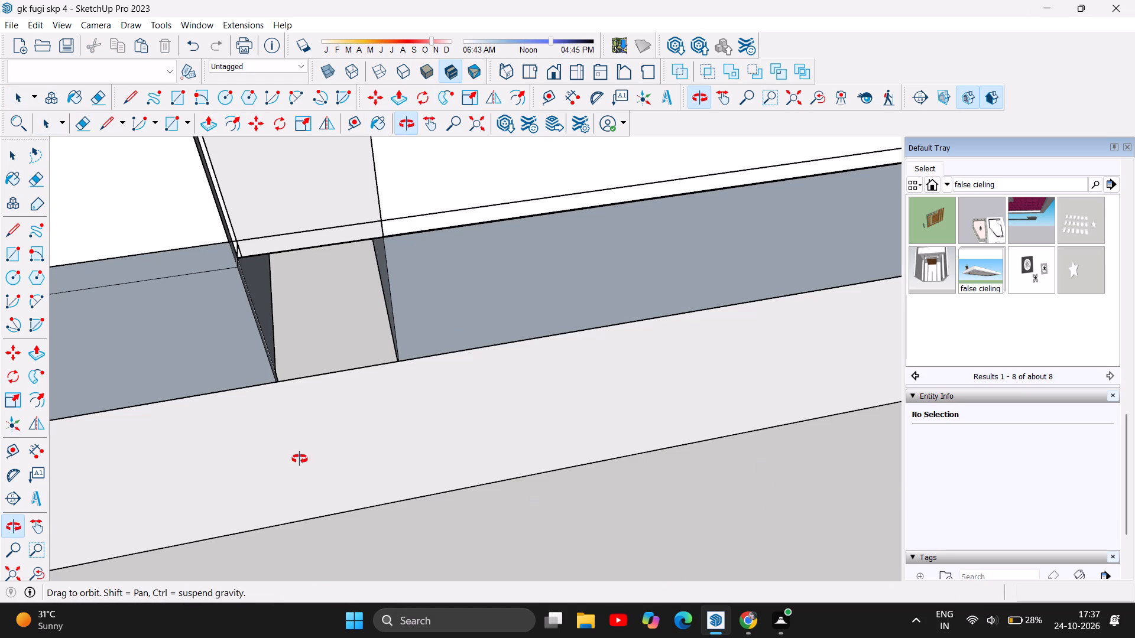
drag(300, 457, 675, 356)
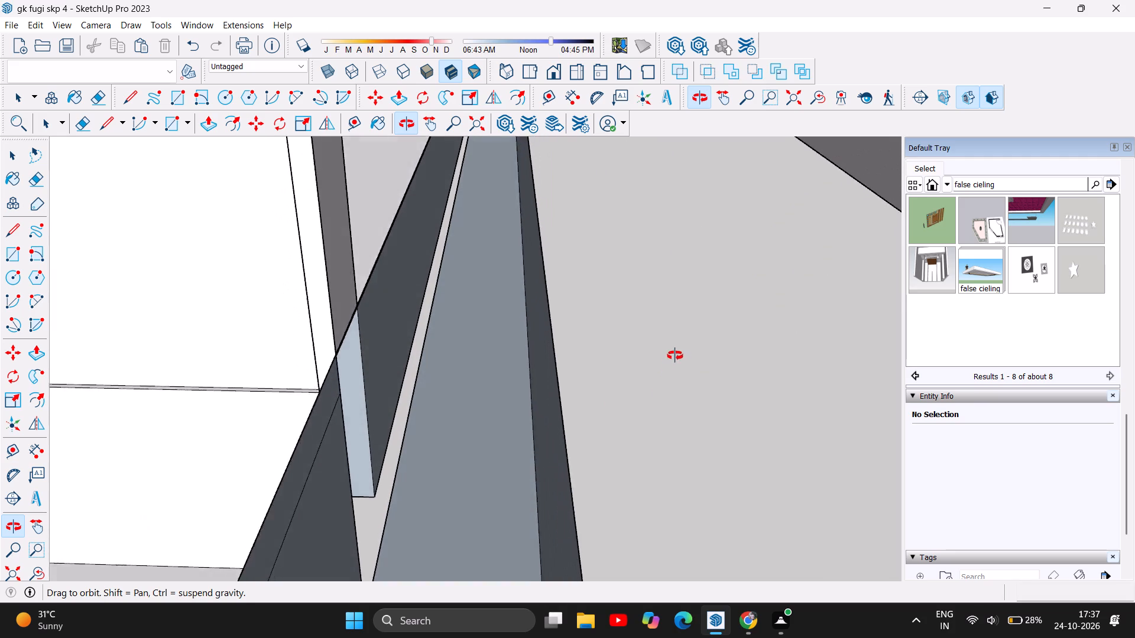
drag(675, 356, 673, 268)
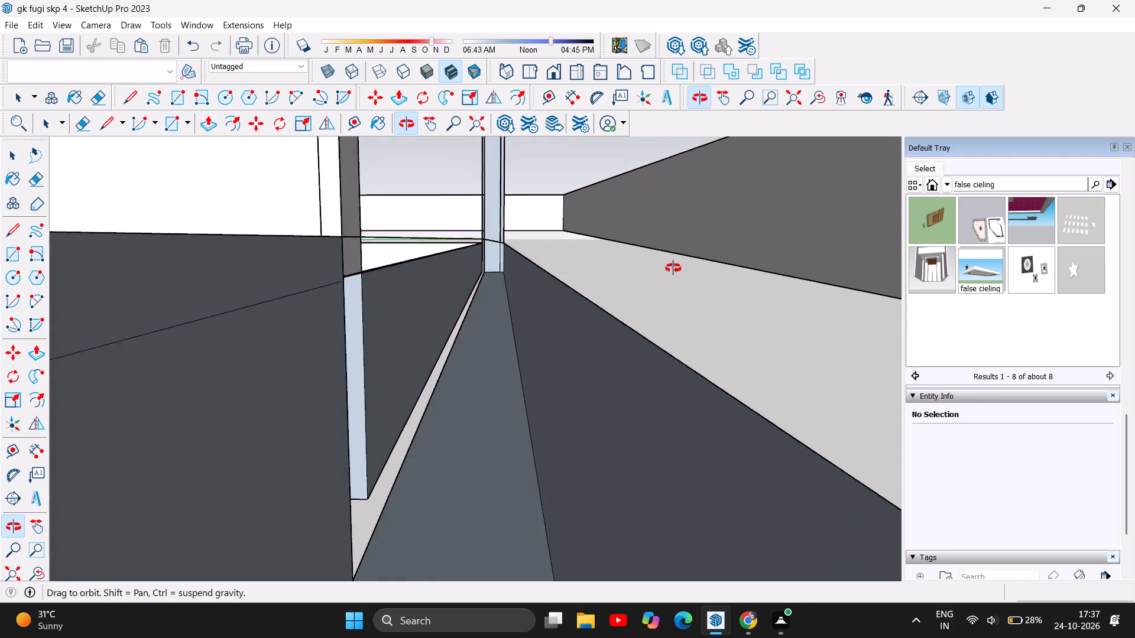
drag(673, 268, 672, 268)
scroll(499, 232, up, 18)
drag(438, 255, 440, 297)
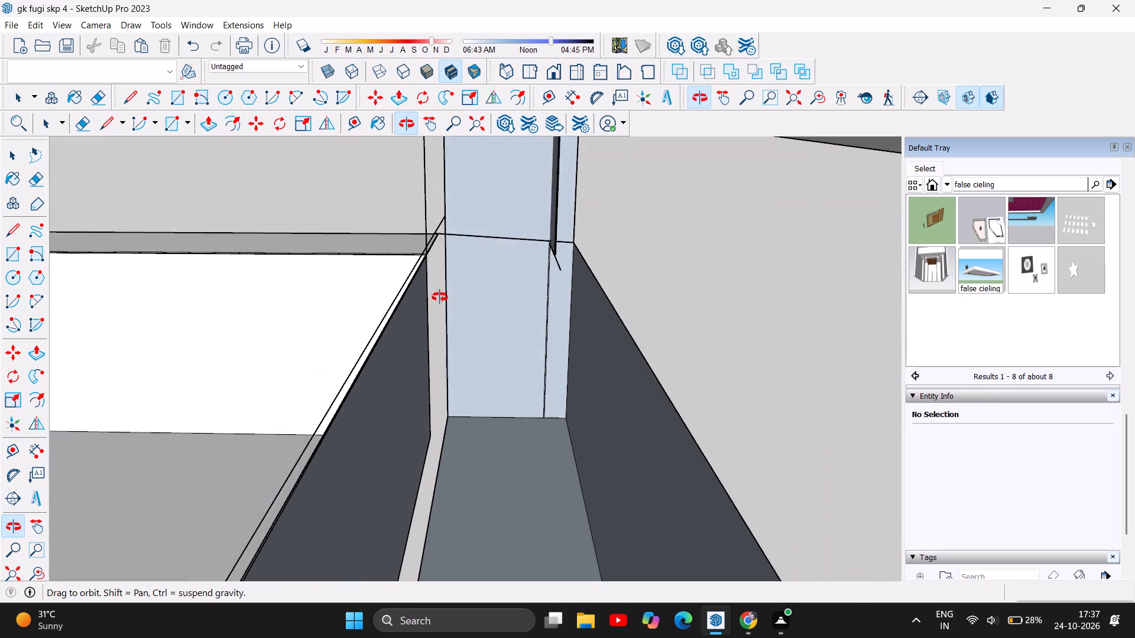
drag(440, 297, 427, 406)
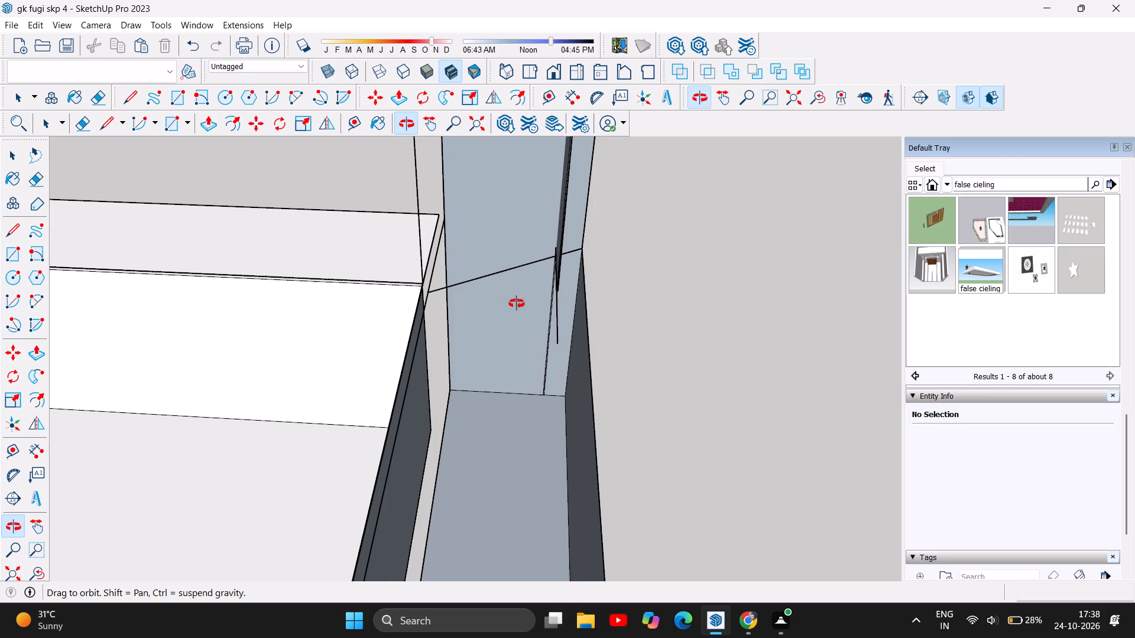
drag(517, 304, 476, 304)
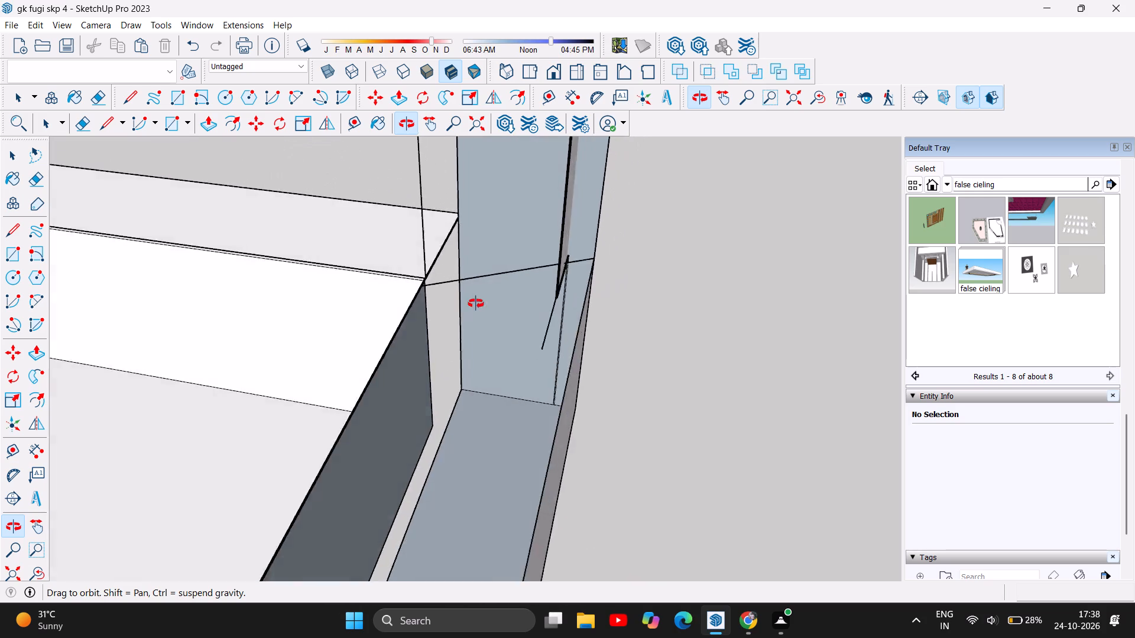
drag(476, 304, 506, 304)
click(21, 152)
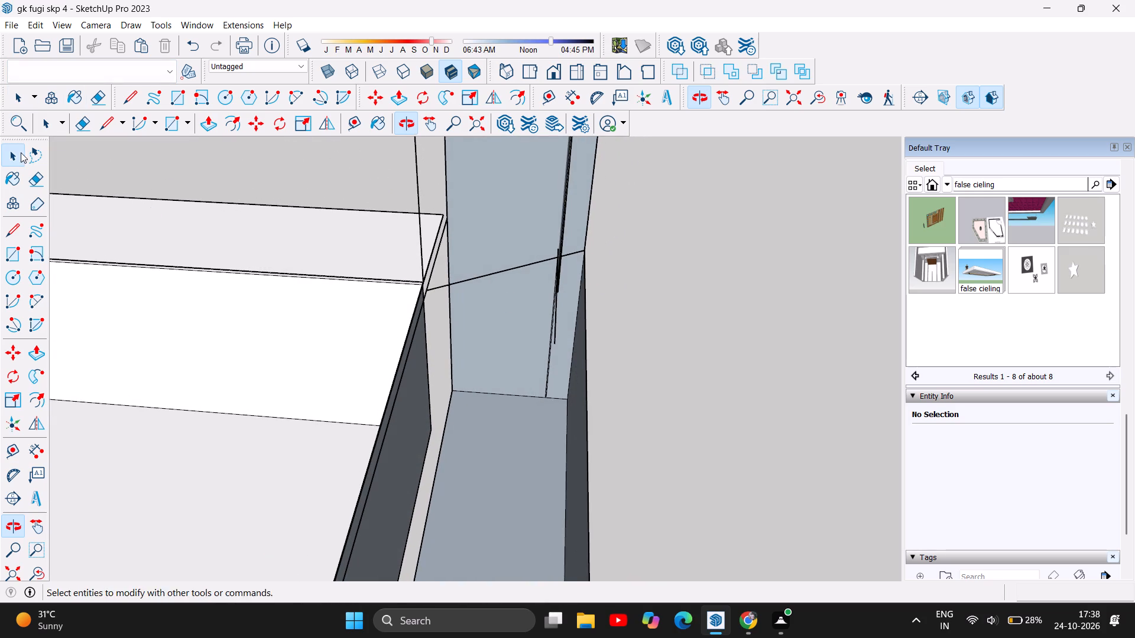
click(461, 282)
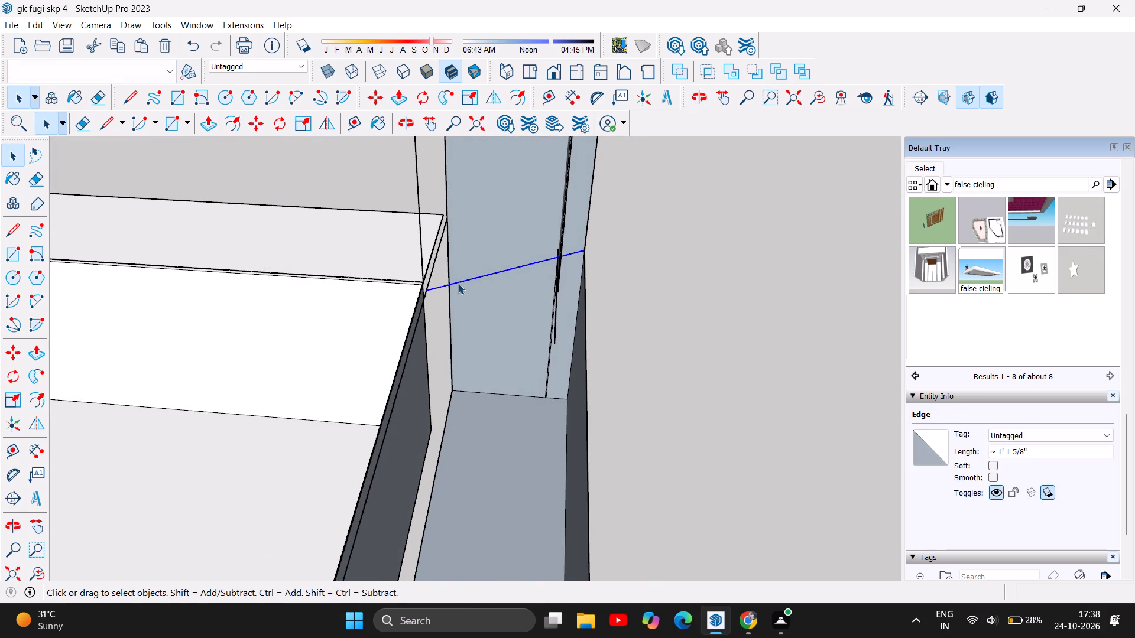
key(Delete)
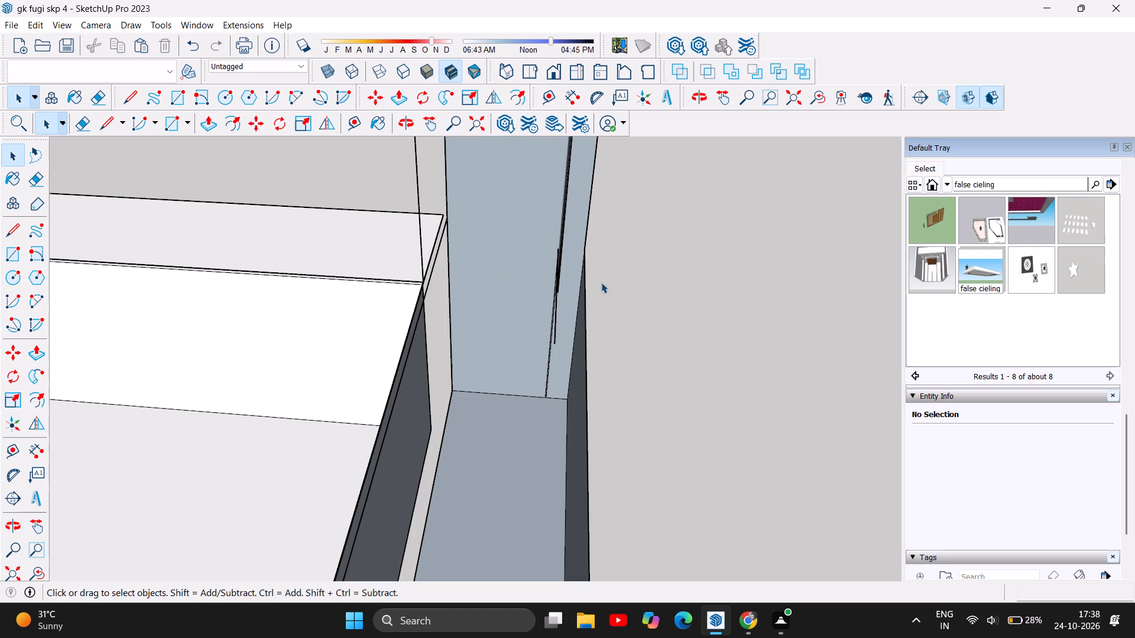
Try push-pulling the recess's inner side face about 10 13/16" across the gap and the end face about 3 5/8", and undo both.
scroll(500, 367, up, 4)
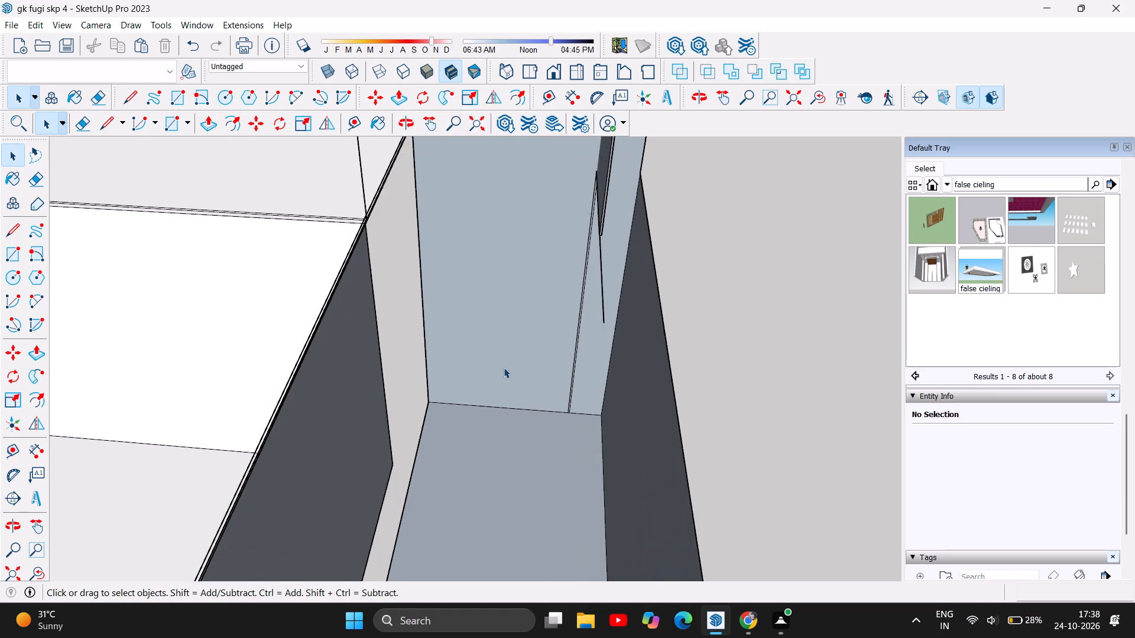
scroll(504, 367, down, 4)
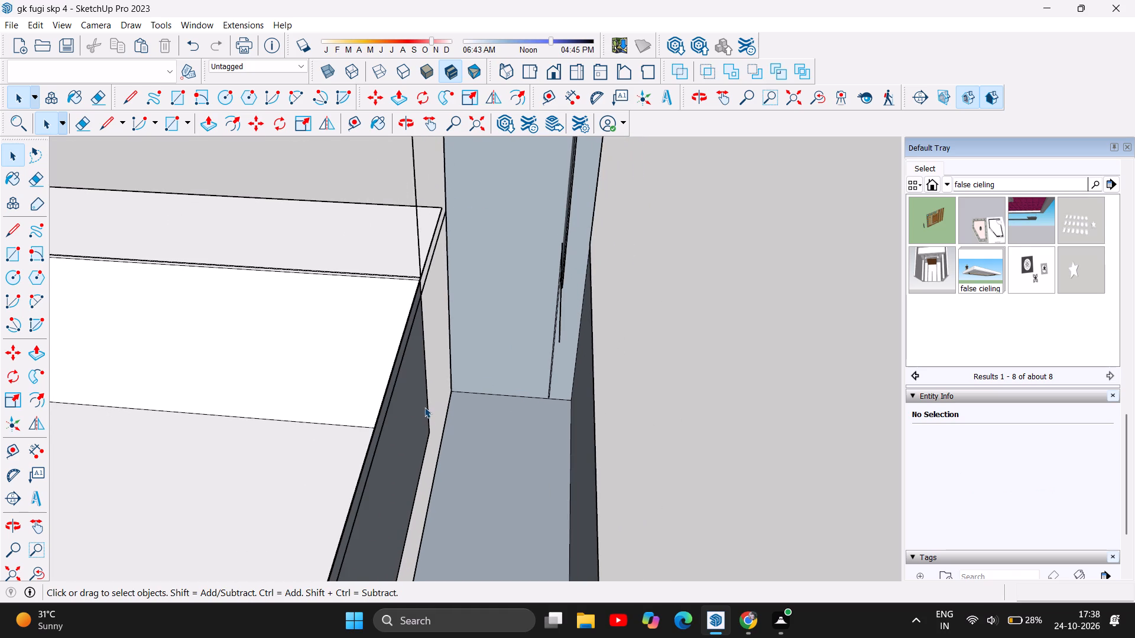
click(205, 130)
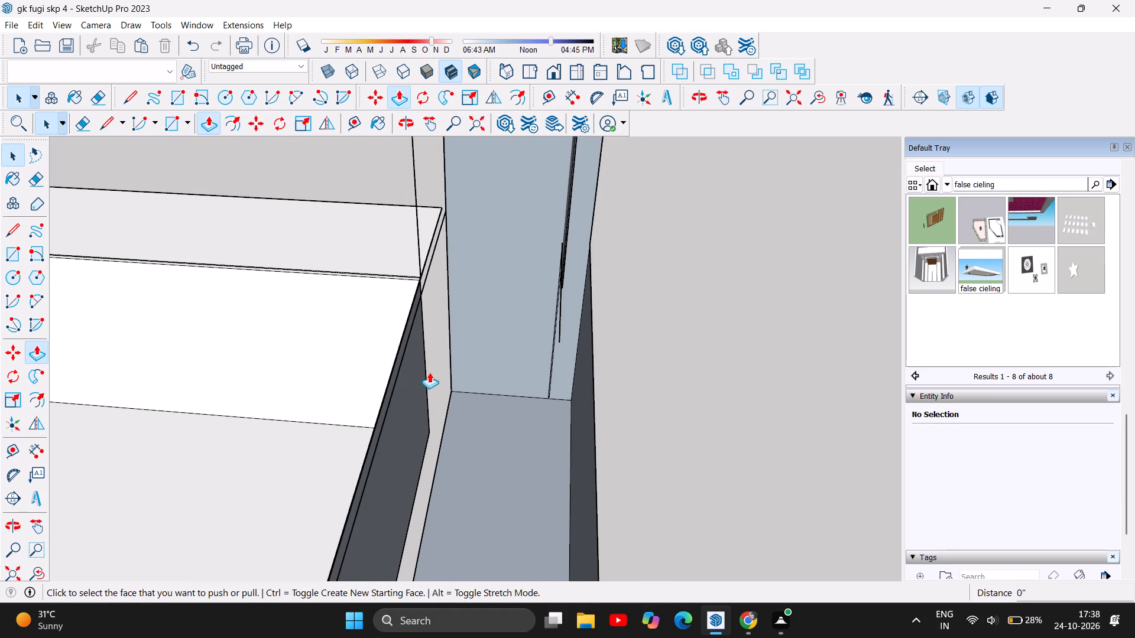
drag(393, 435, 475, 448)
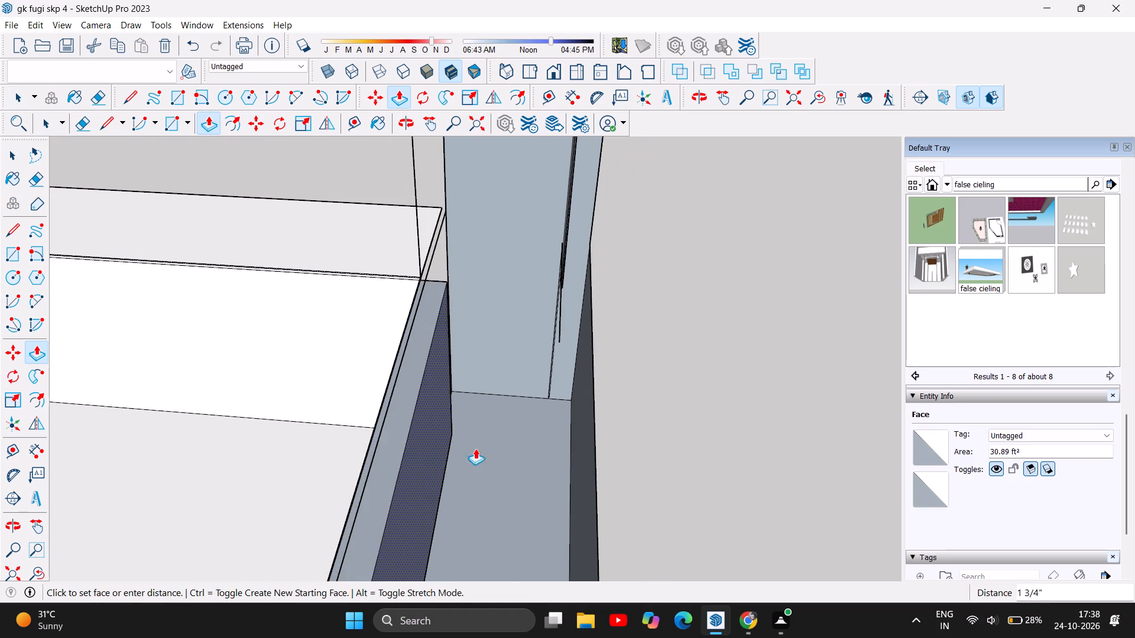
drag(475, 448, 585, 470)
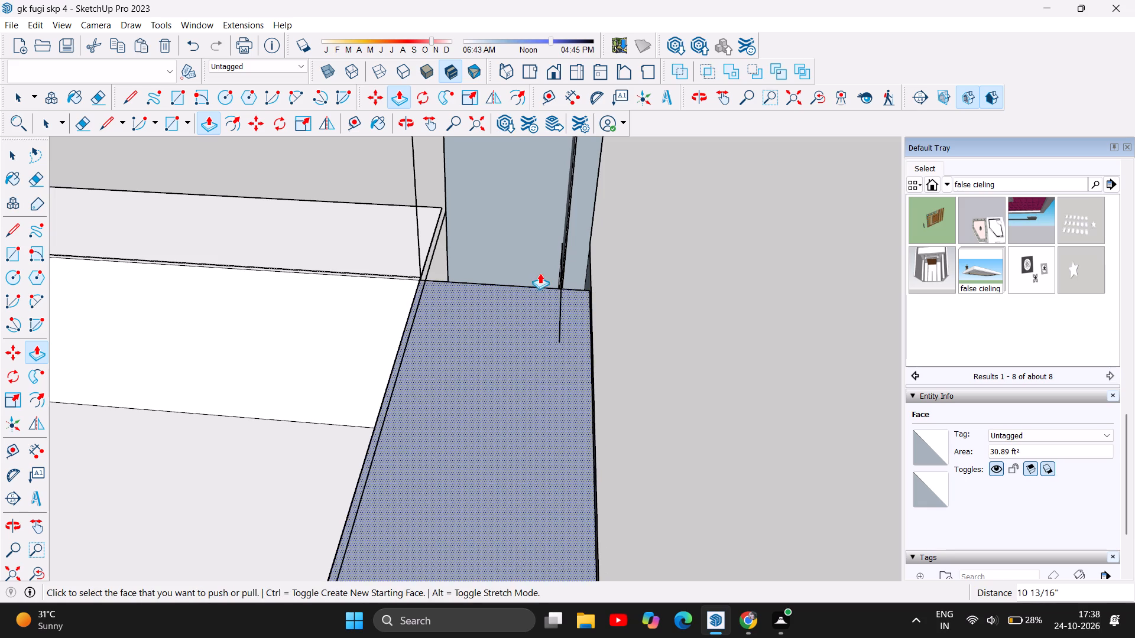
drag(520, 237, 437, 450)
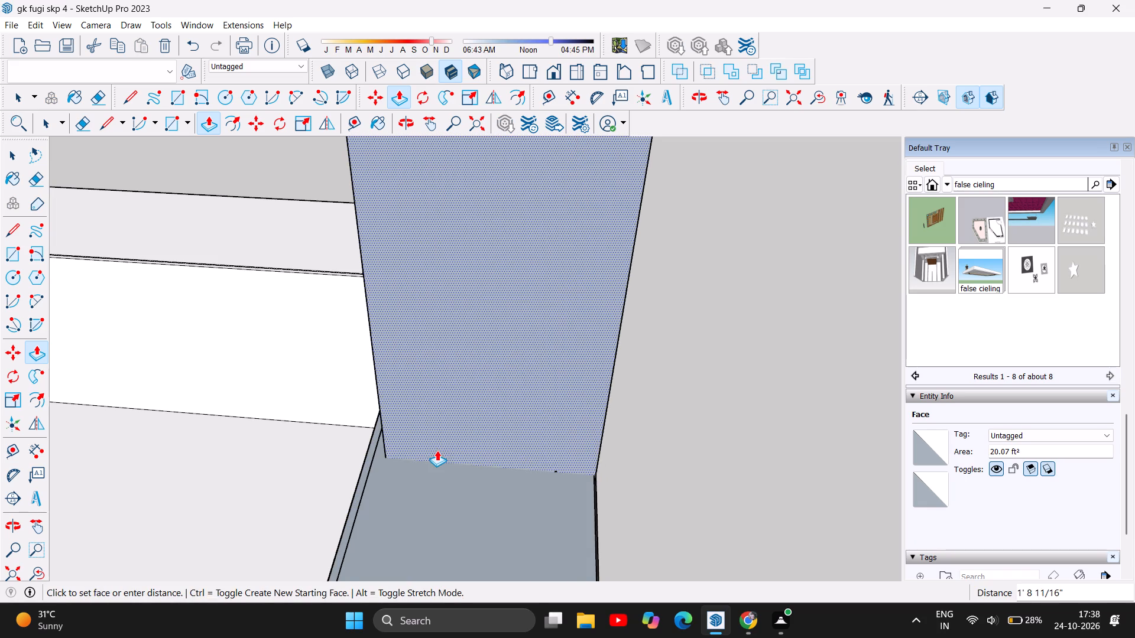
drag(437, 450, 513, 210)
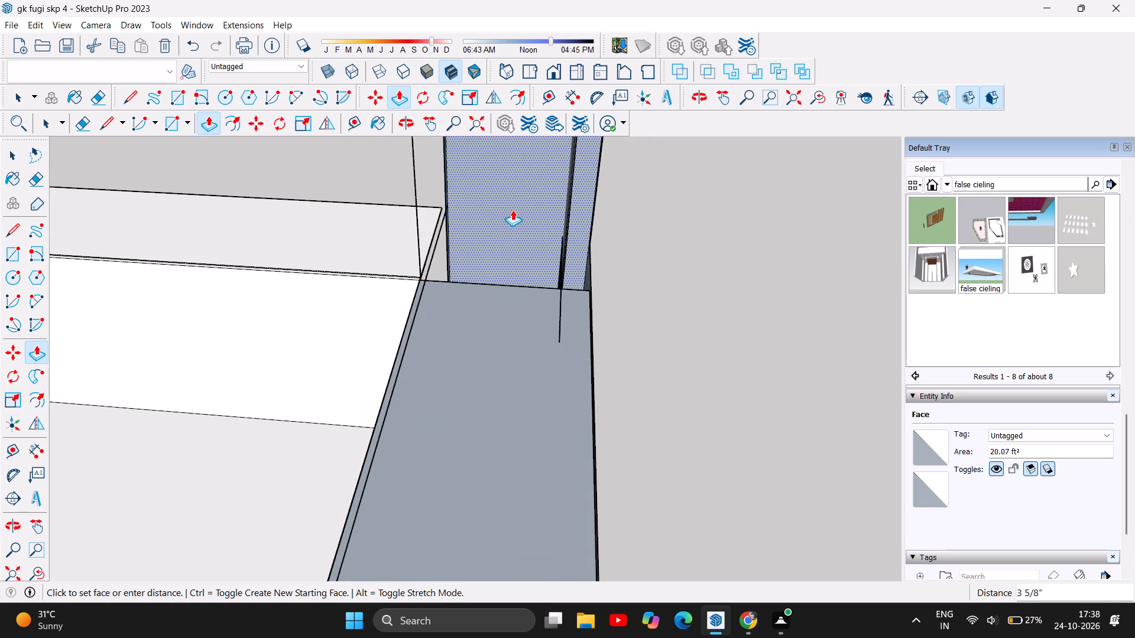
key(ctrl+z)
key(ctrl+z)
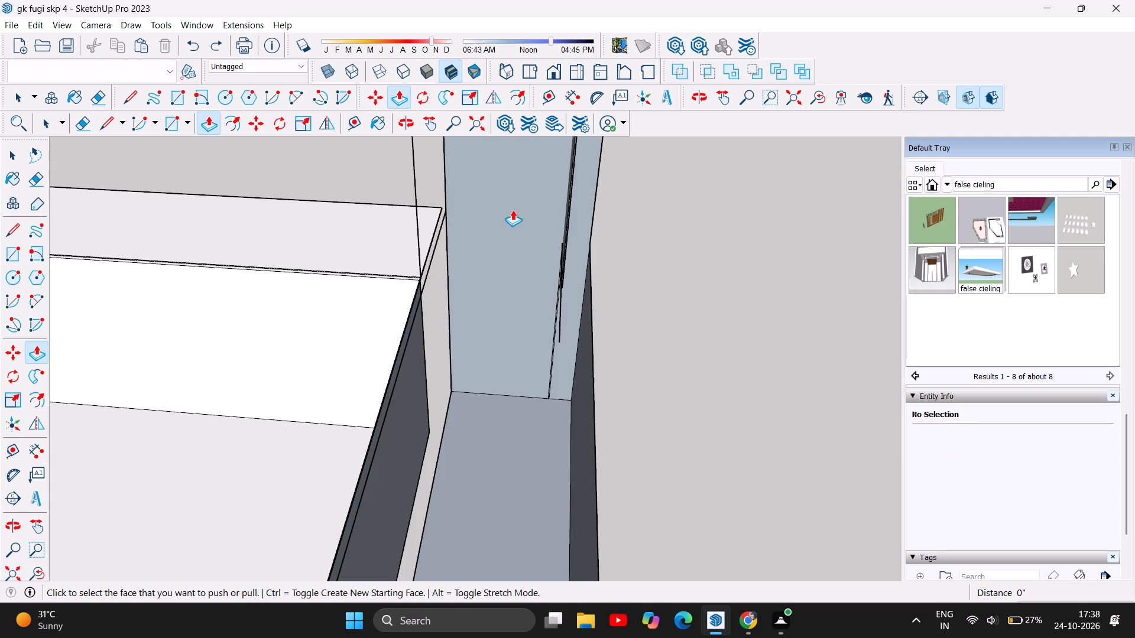
Examine the building's side and the ground-floor edge strip from the far column to the corner column beside the fluted-glass screens.
scroll(408, 399, up, 3)
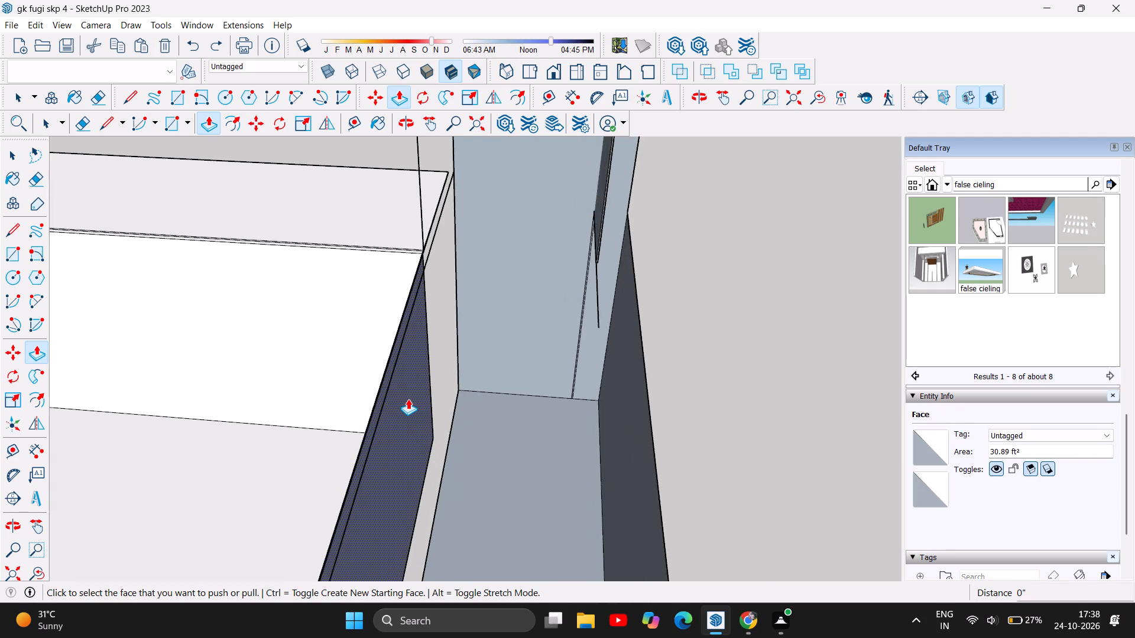
scroll(408, 399, up, 3)
scroll(408, 399, down, 11)
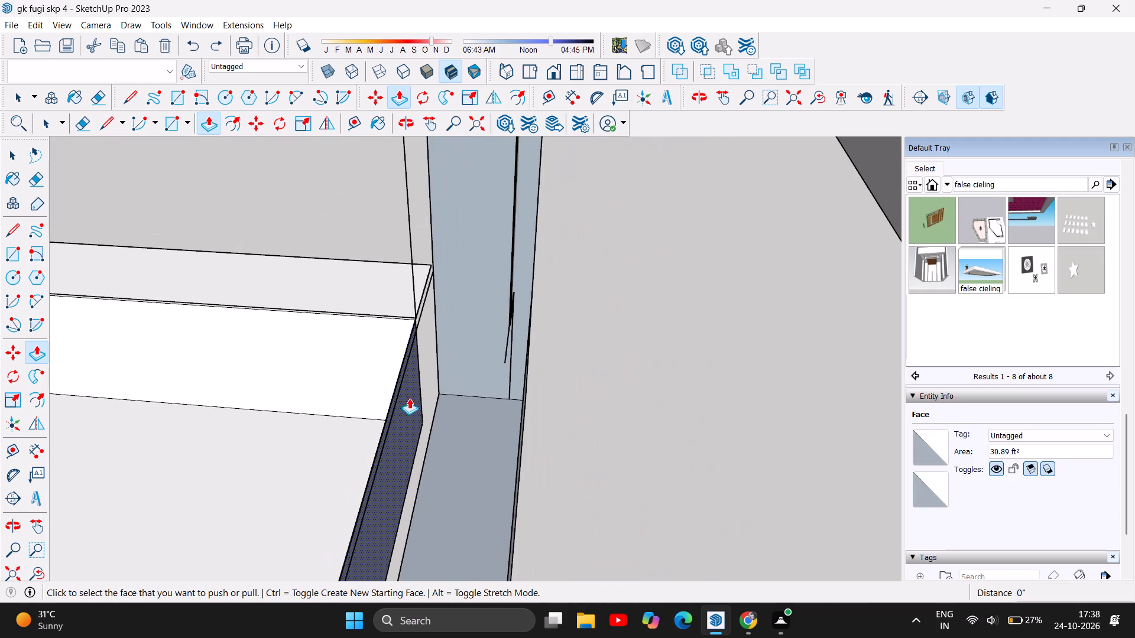
scroll(446, 380, down, 17)
scroll(466, 357, down, 20)
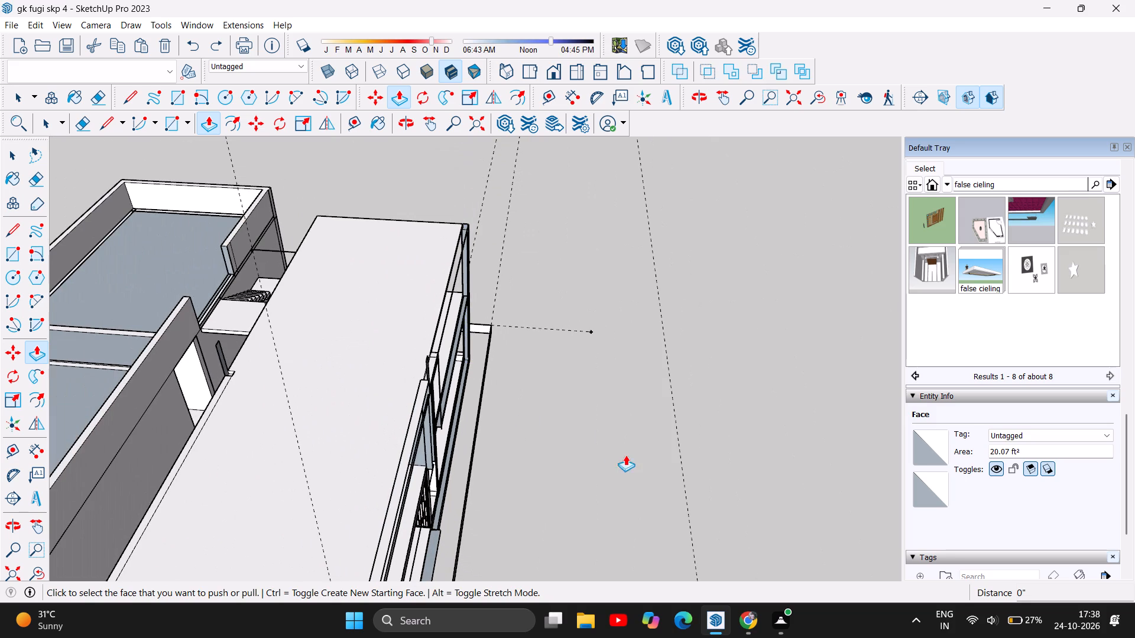
click(408, 123)
drag(585, 413, 582, 410)
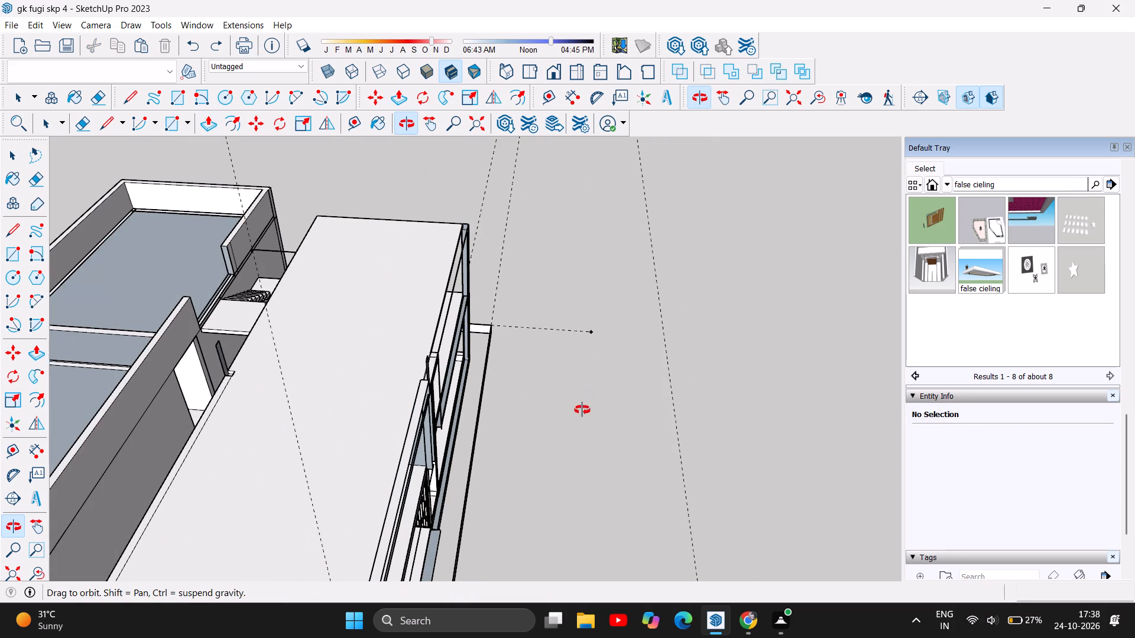
drag(582, 410, 239, 295)
drag(83, 509, 244, 499)
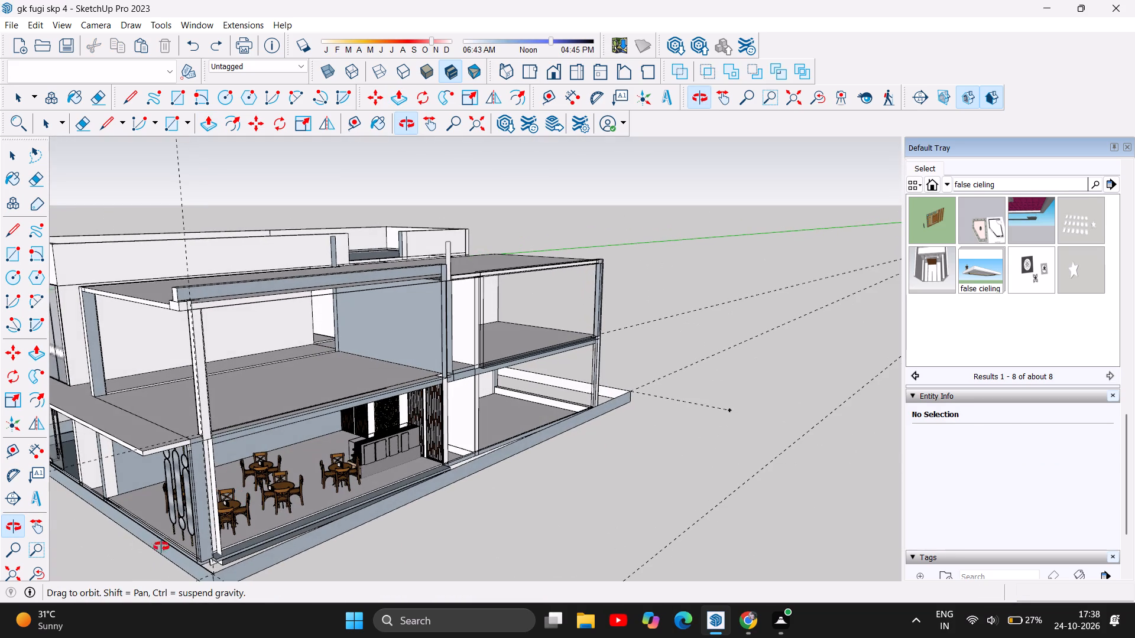
scroll(215, 560, up, 19)
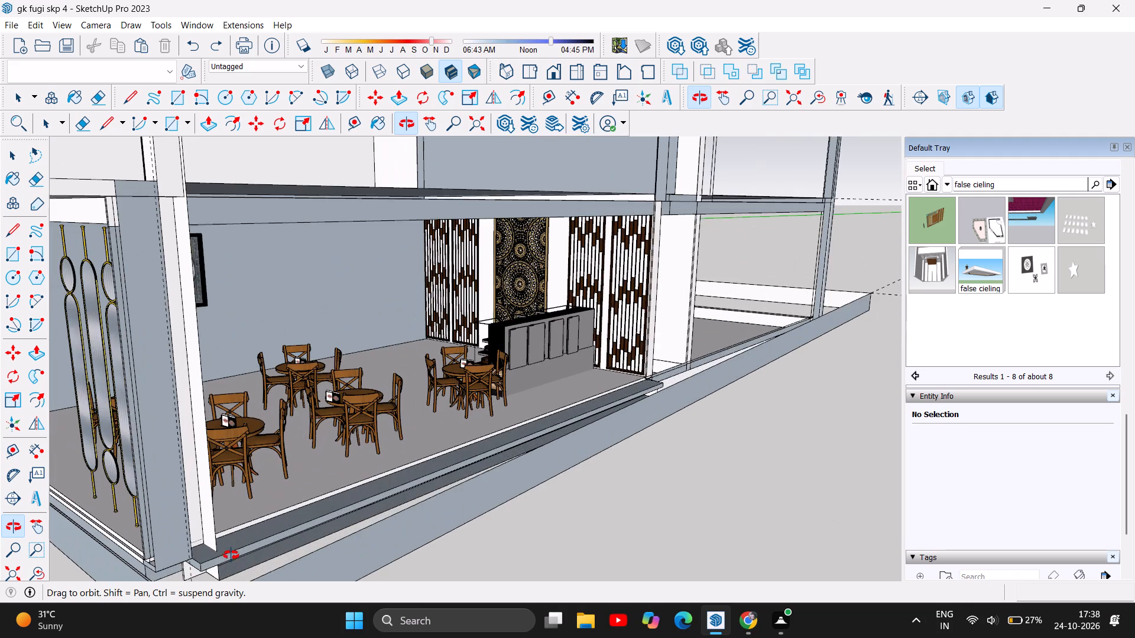
scroll(212, 559, up, 15)
scroll(205, 562, up, 7)
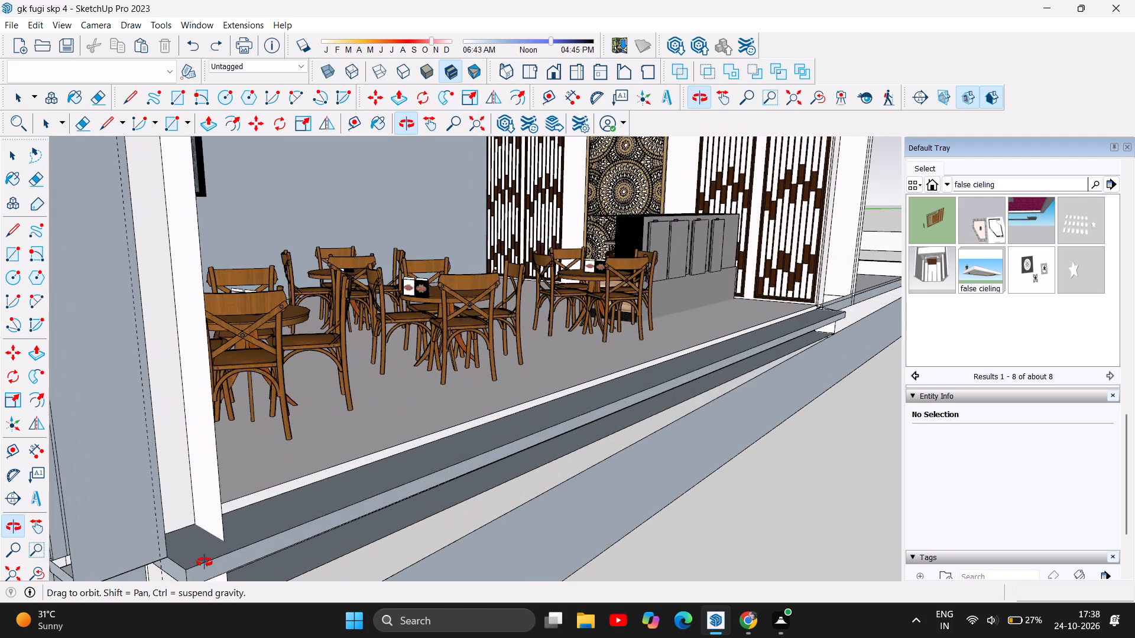
click(193, 565)
scroll(196, 562, up, 5)
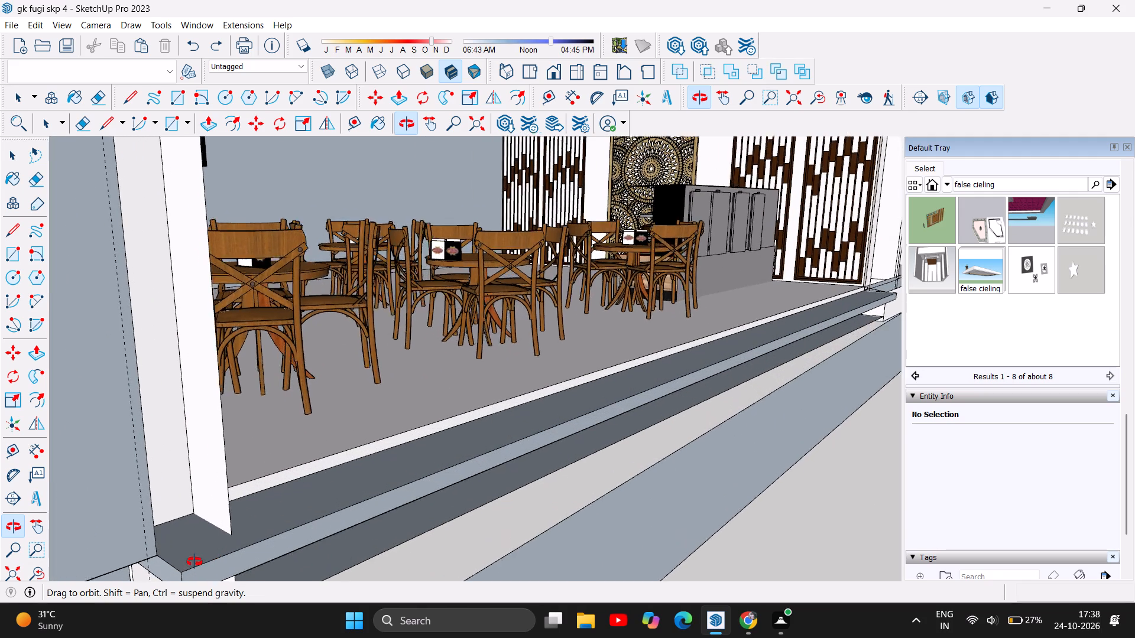
scroll(194, 562, up, 2)
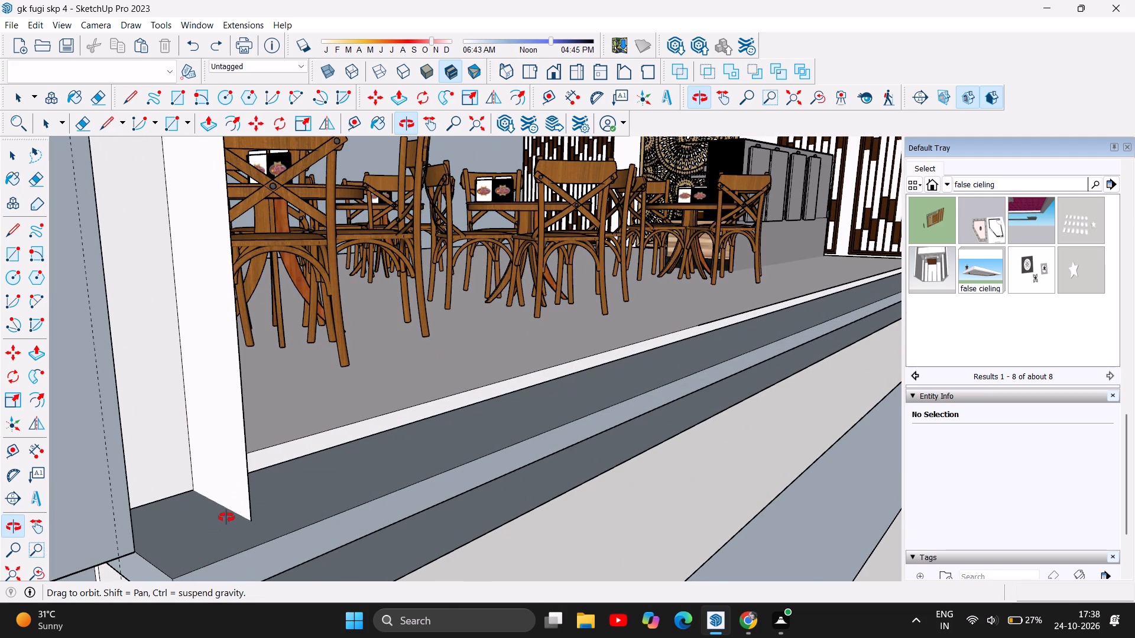
scroll(219, 577, down, 5)
drag(170, 487, 218, 487)
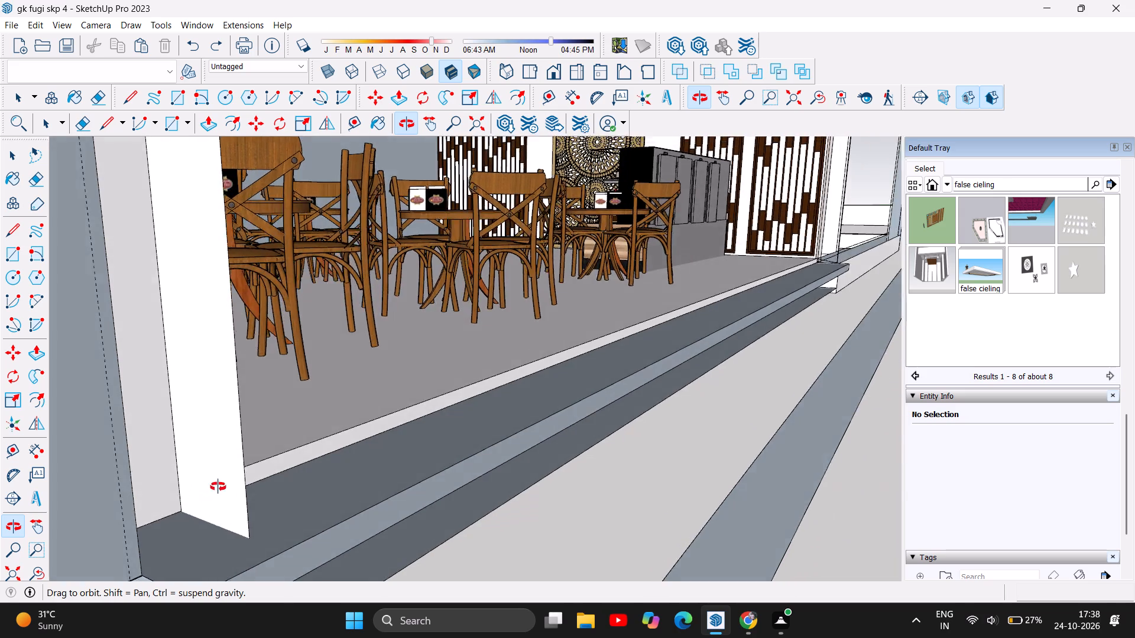
drag(218, 487, 376, 468)
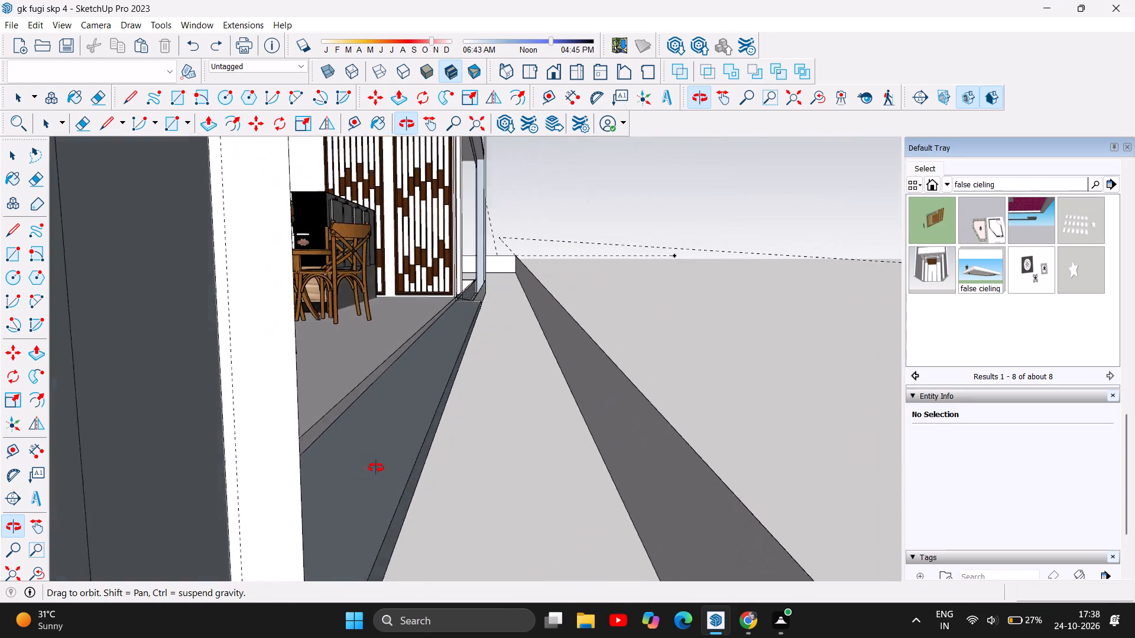
drag(376, 468, 440, 473)
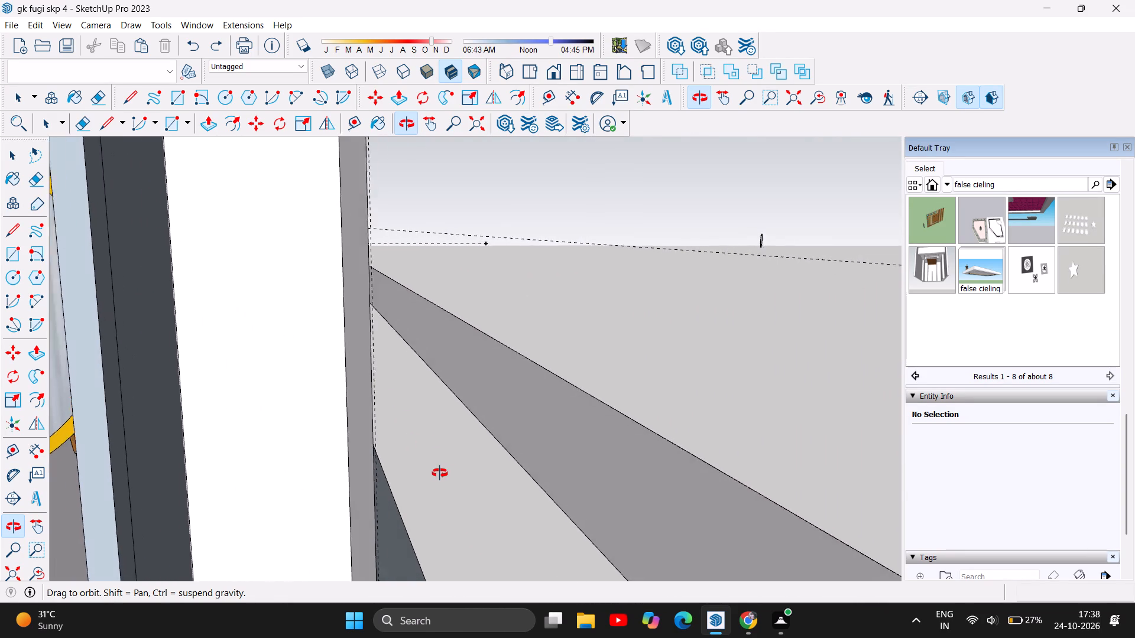
drag(440, 473, 438, 473)
scroll(435, 474, down, 3)
scroll(360, 449, down, 5)
scroll(277, 398, down, 5)
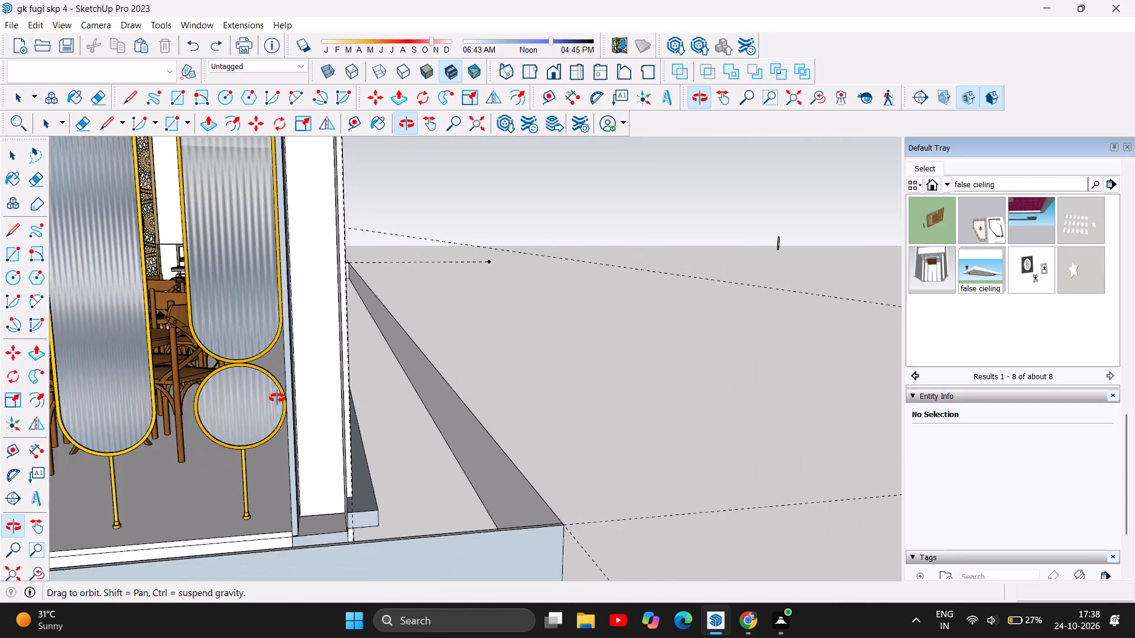
Push-pull the recess floor upward in stages at the base of the corner column beside the fluted-glass screens, ending with a 5" pull.
scroll(336, 528, up, 13)
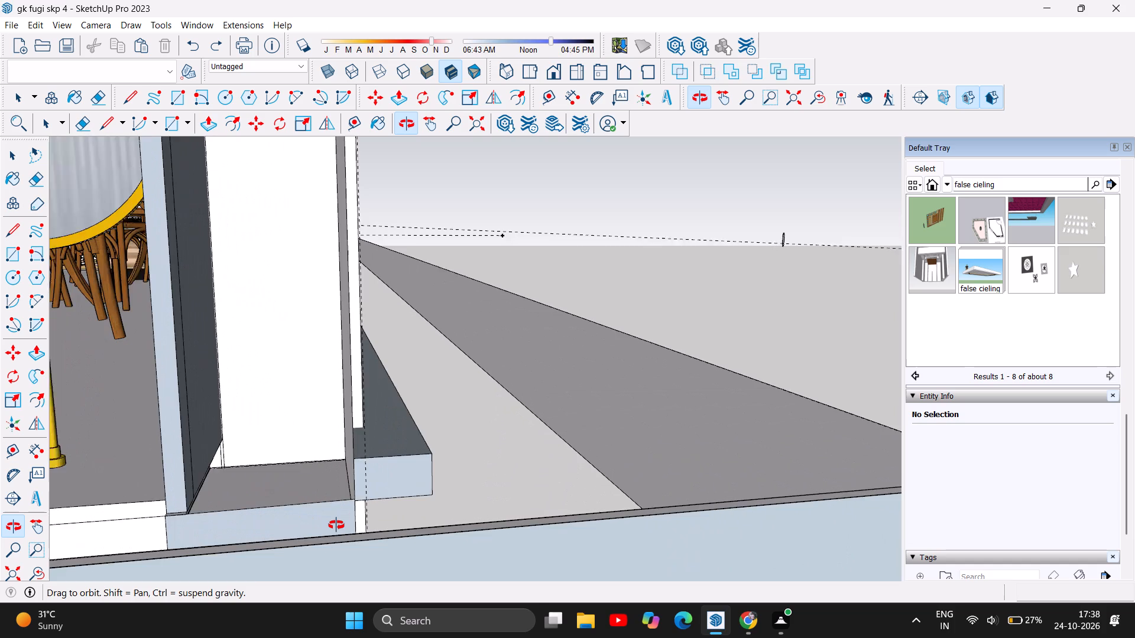
scroll(336, 525, up, 2)
scroll(220, 512, up, 6)
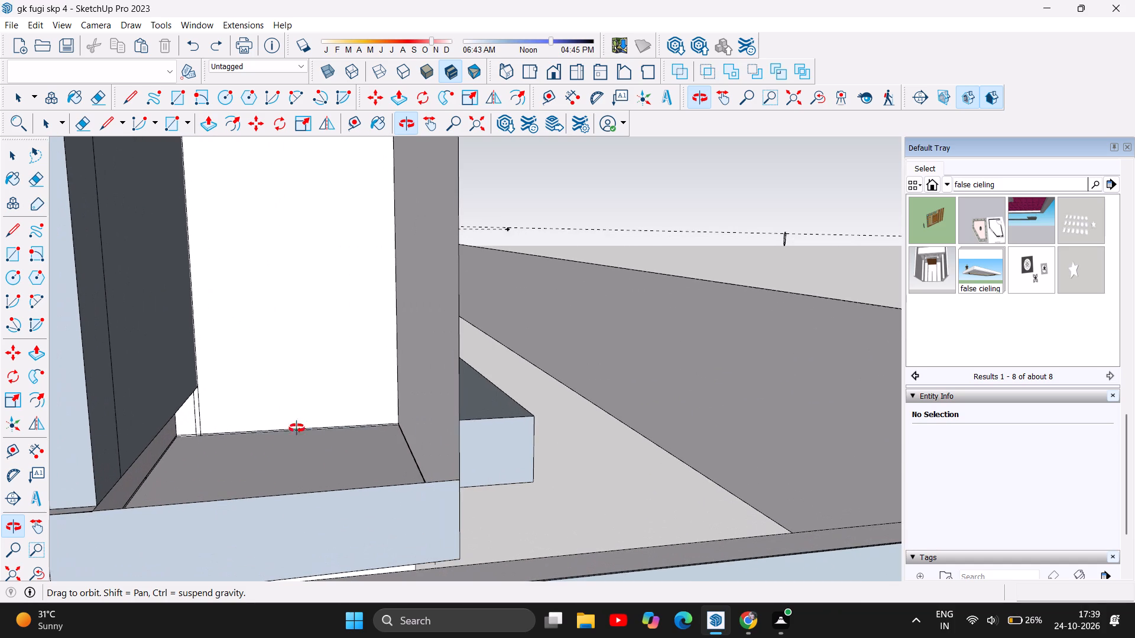
click(212, 126)
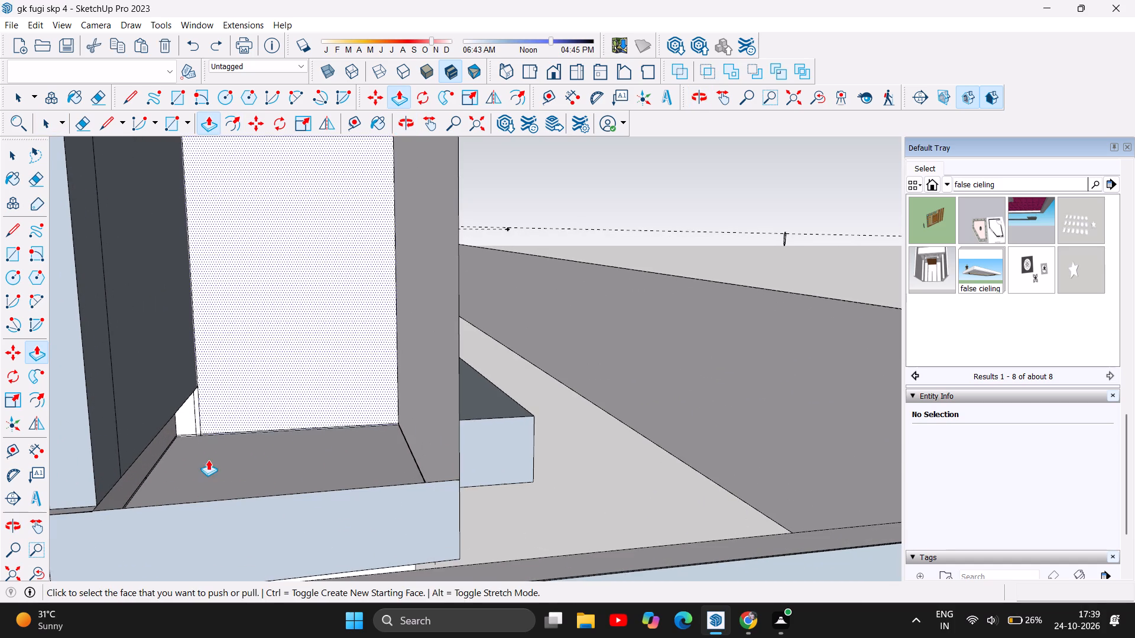
drag(225, 471, 219, 379)
drag(242, 466, 244, 427)
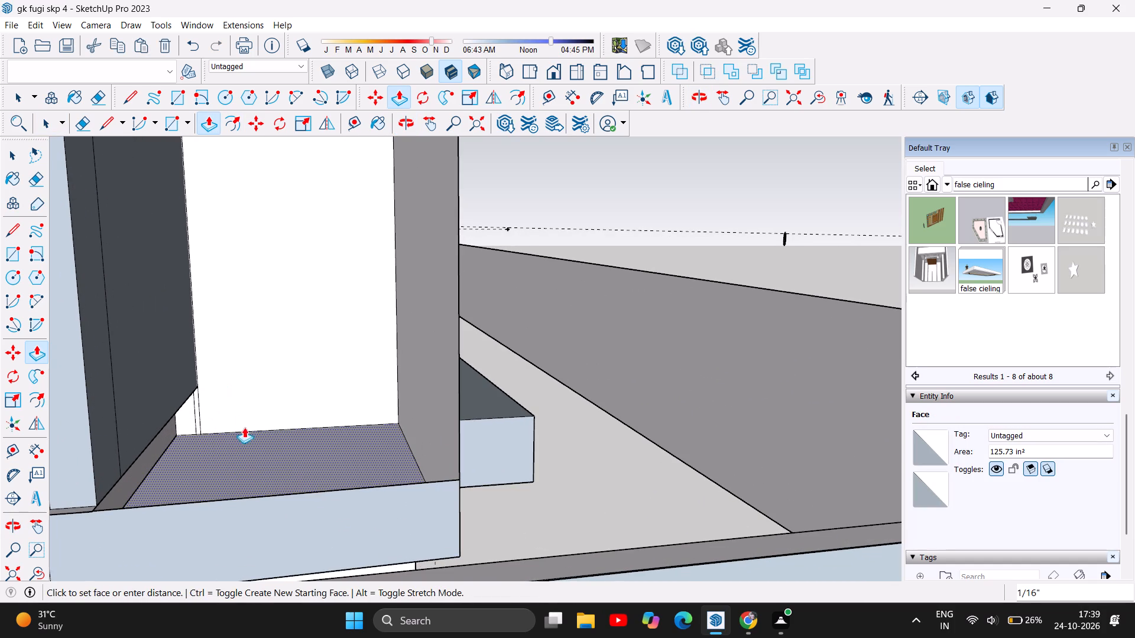
drag(244, 427, 242, 374)
drag(255, 424, 258, 365)
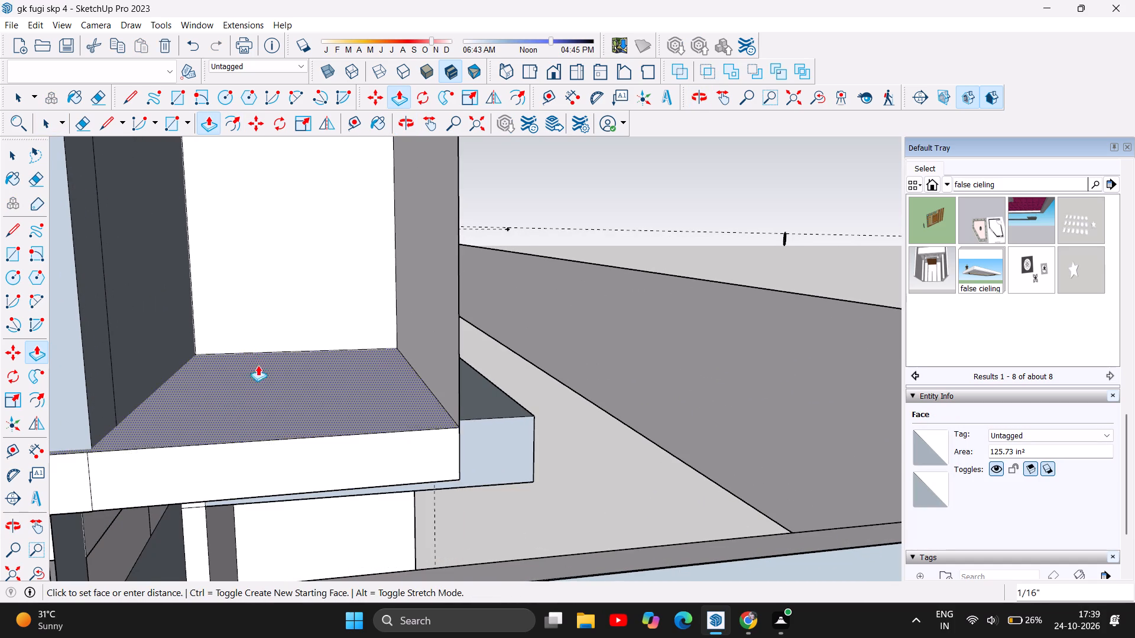
drag(258, 365, 275, 259)
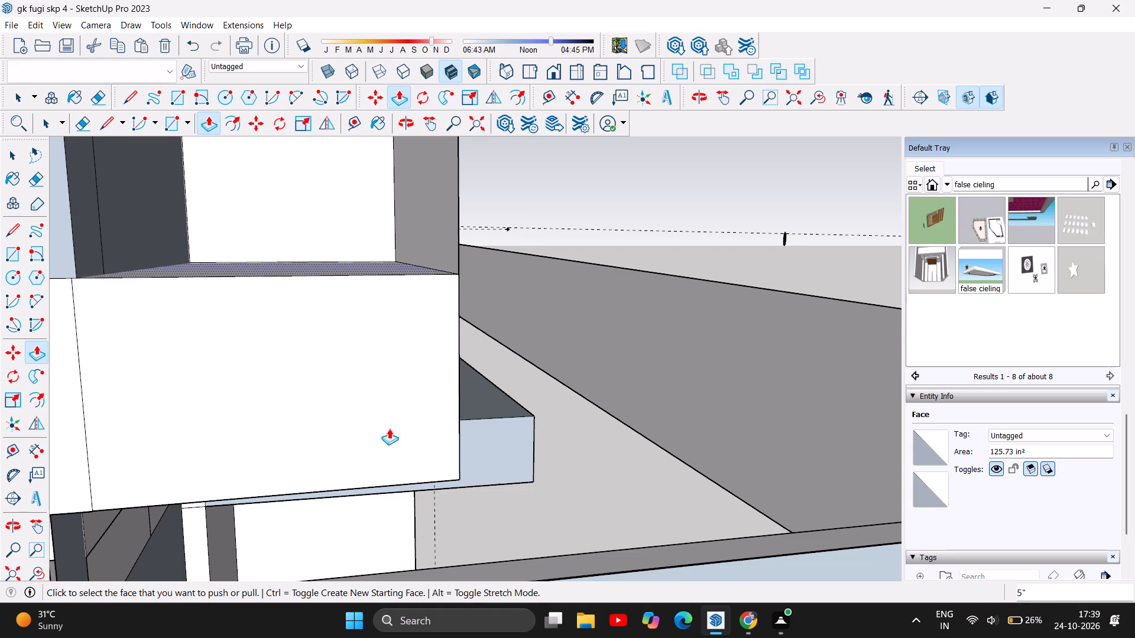
Raise the top face of the corner column's recess infill a further 1' 5 3/8" with Push/Pull.
scroll(401, 457, down, 5)
scroll(417, 471, up, 1)
scroll(444, 474, down, 12)
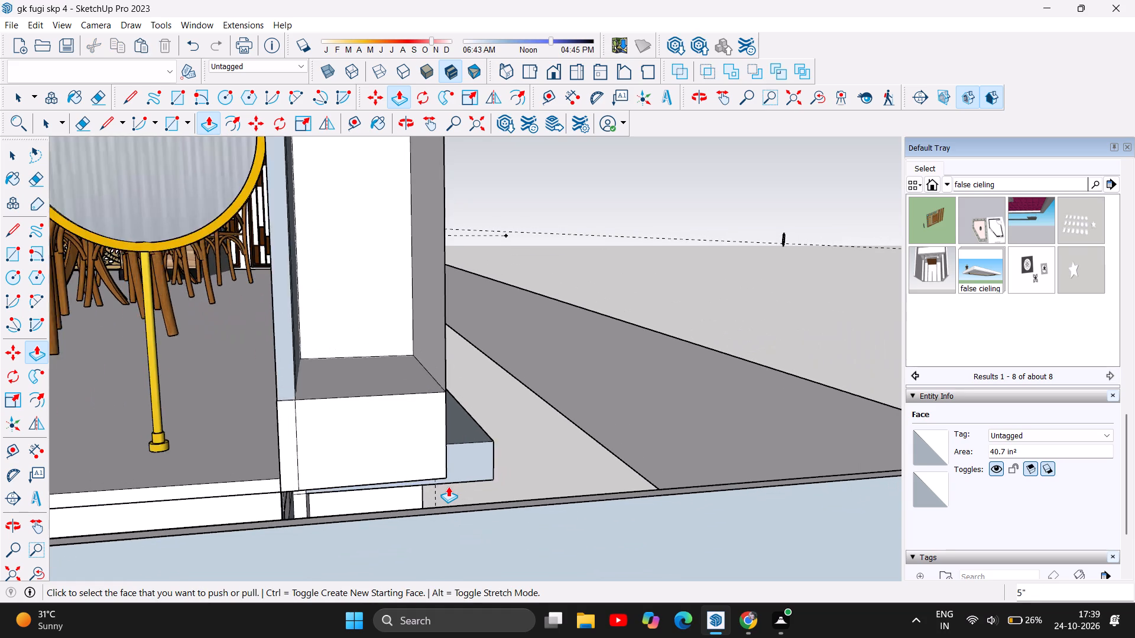
scroll(448, 486, down, 6)
drag(403, 399, 400, 327)
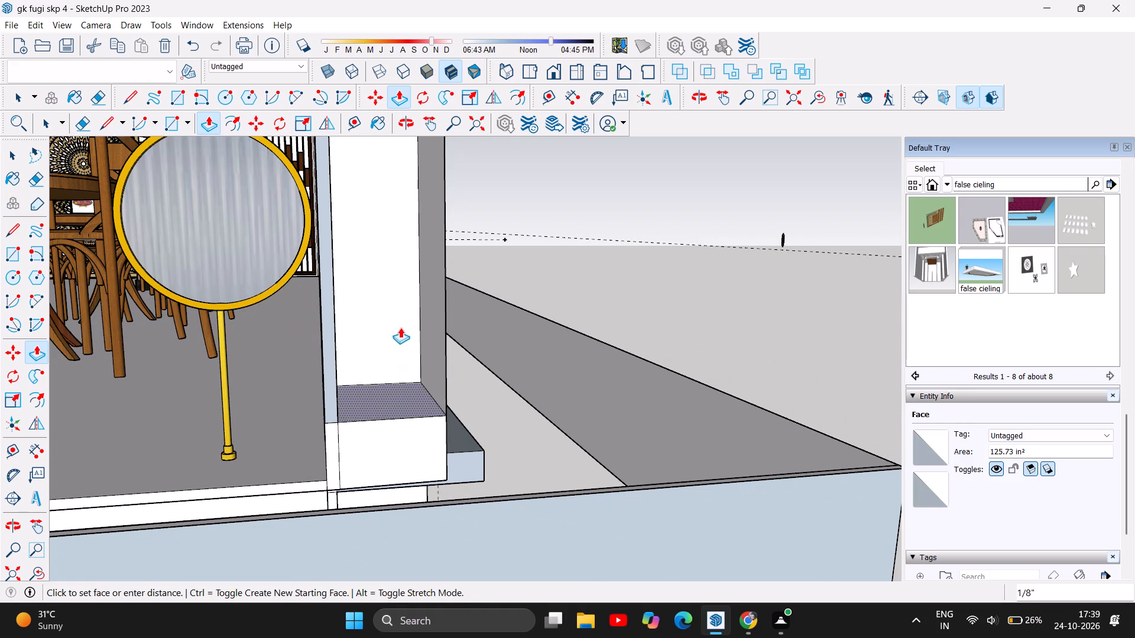
drag(400, 327, 399, 190)
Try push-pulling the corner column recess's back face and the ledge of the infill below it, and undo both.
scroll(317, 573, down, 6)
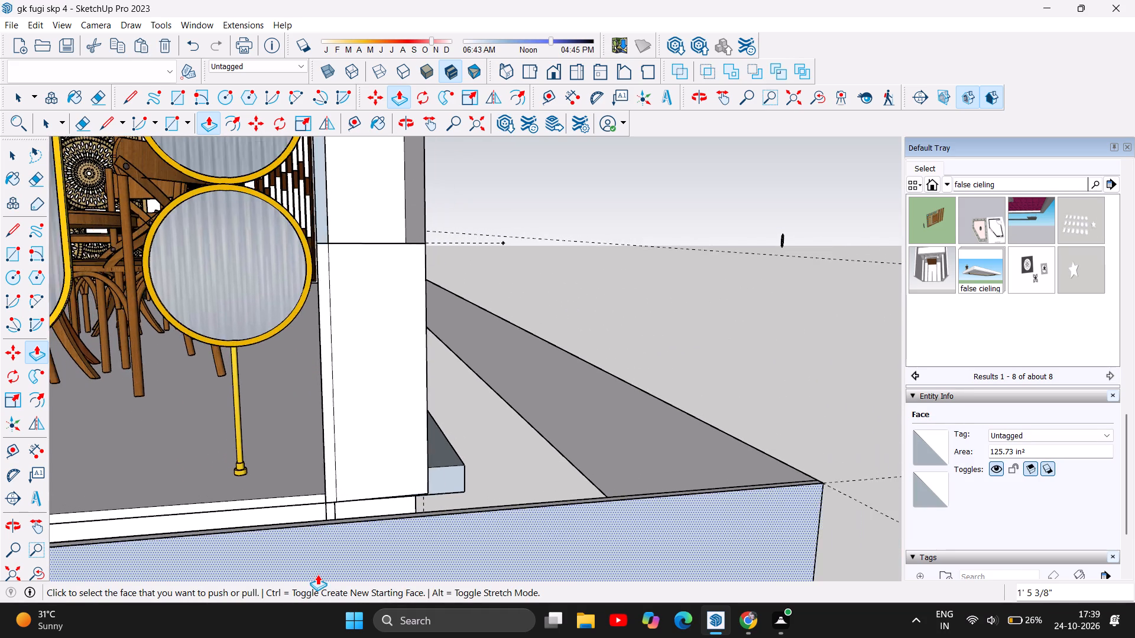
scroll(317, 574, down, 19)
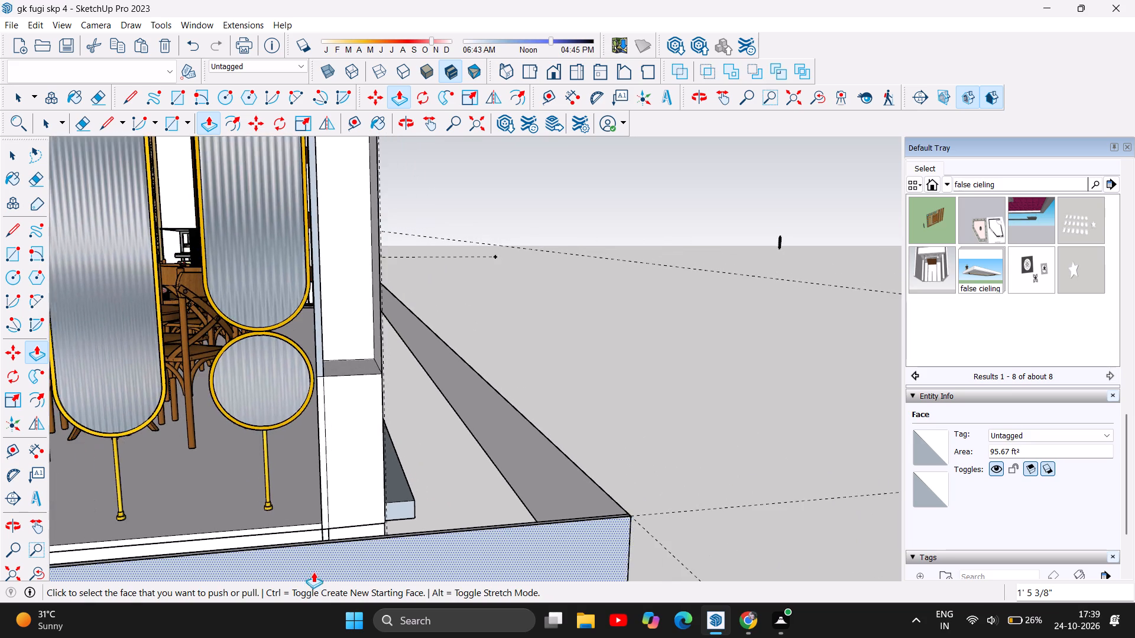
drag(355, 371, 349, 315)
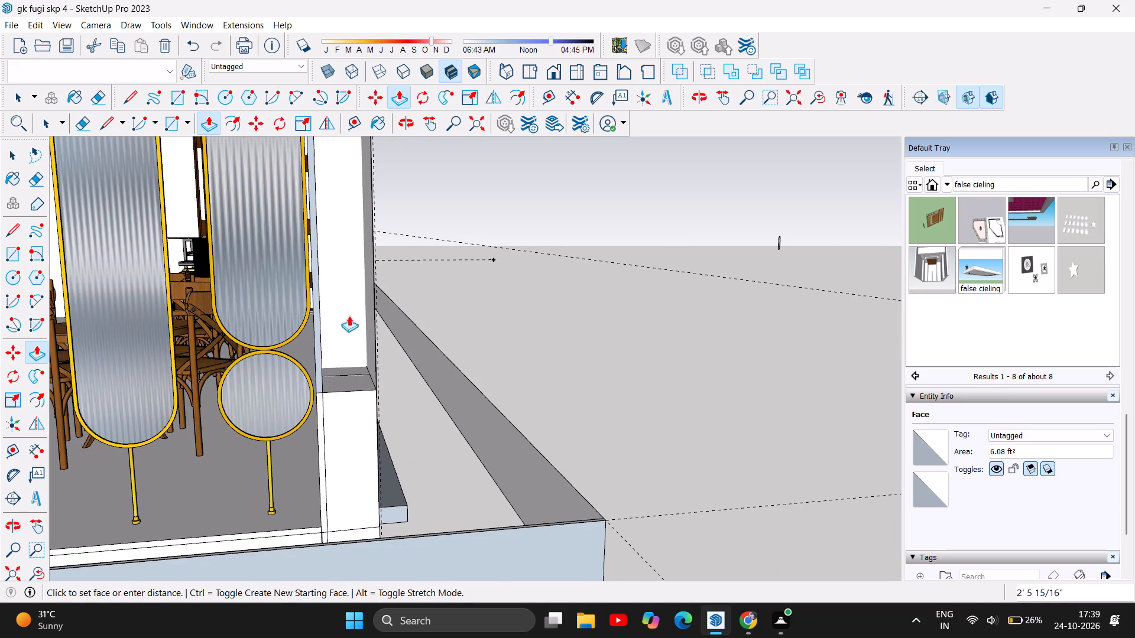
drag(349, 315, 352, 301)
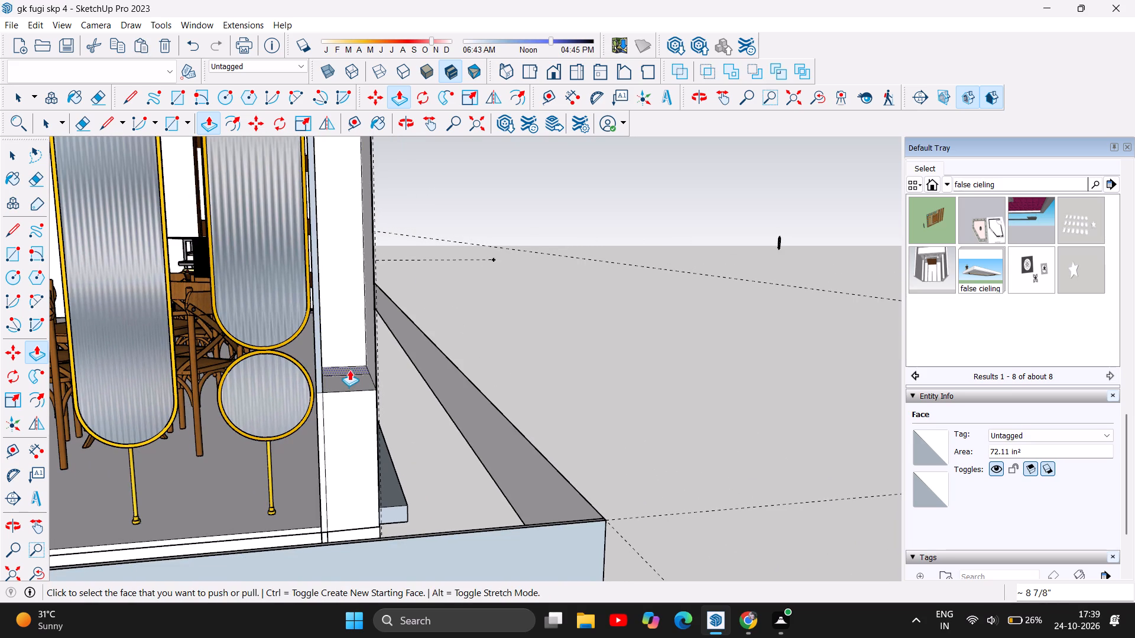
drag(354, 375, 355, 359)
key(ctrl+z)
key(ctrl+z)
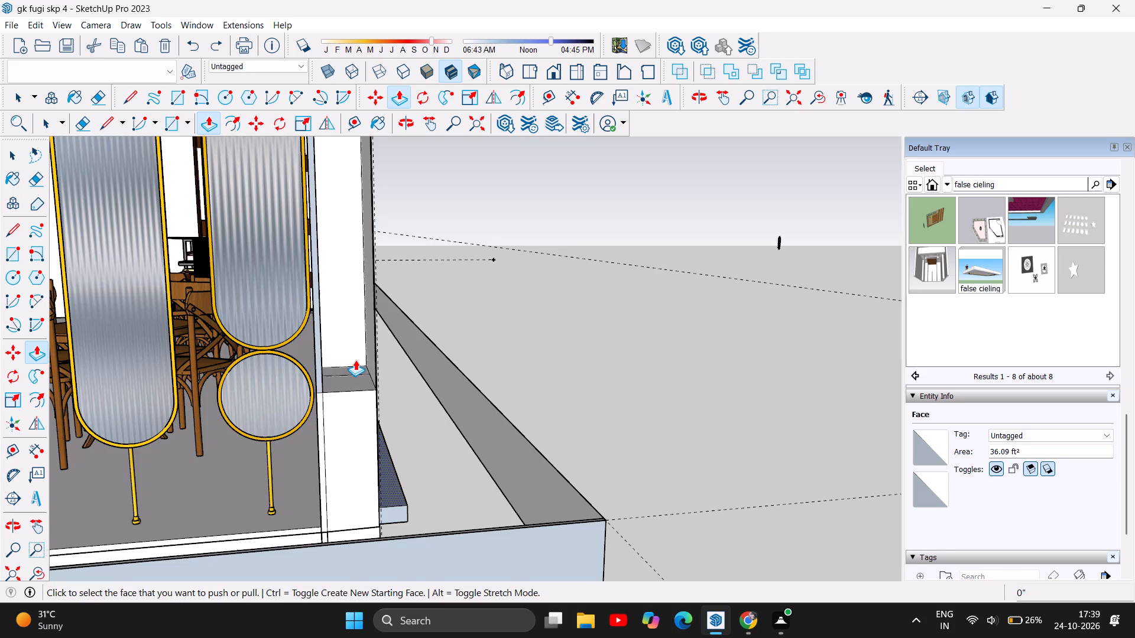
Raise the top face of the corner column's recess infill another 2' 4 9/16" with Push/Pull.
drag(349, 379, 349, 356)
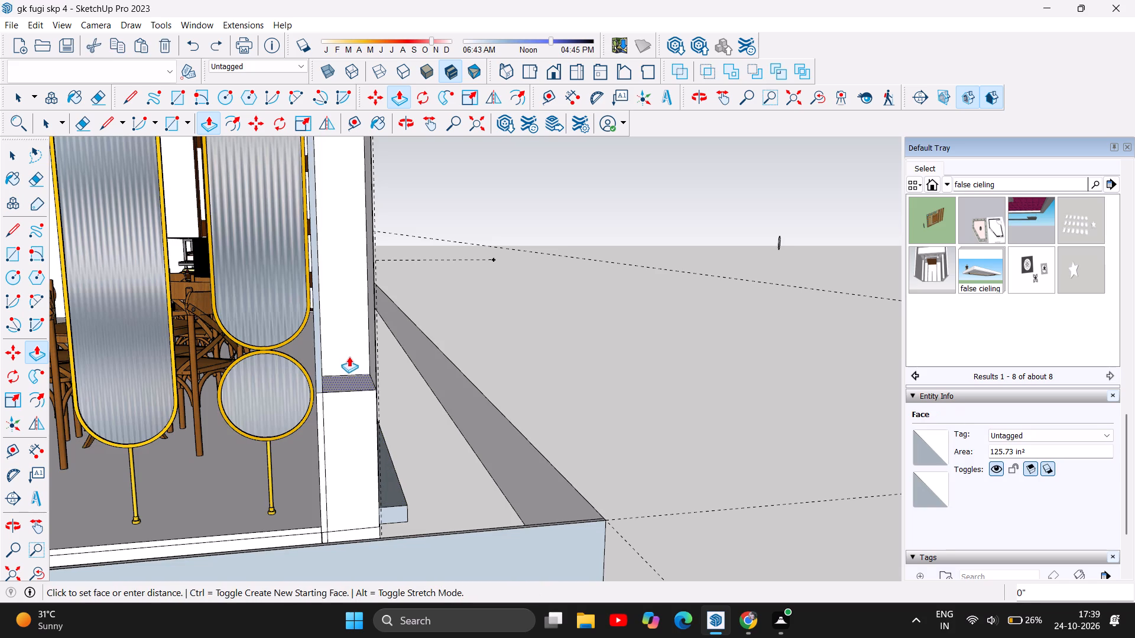
drag(349, 356, 345, 205)
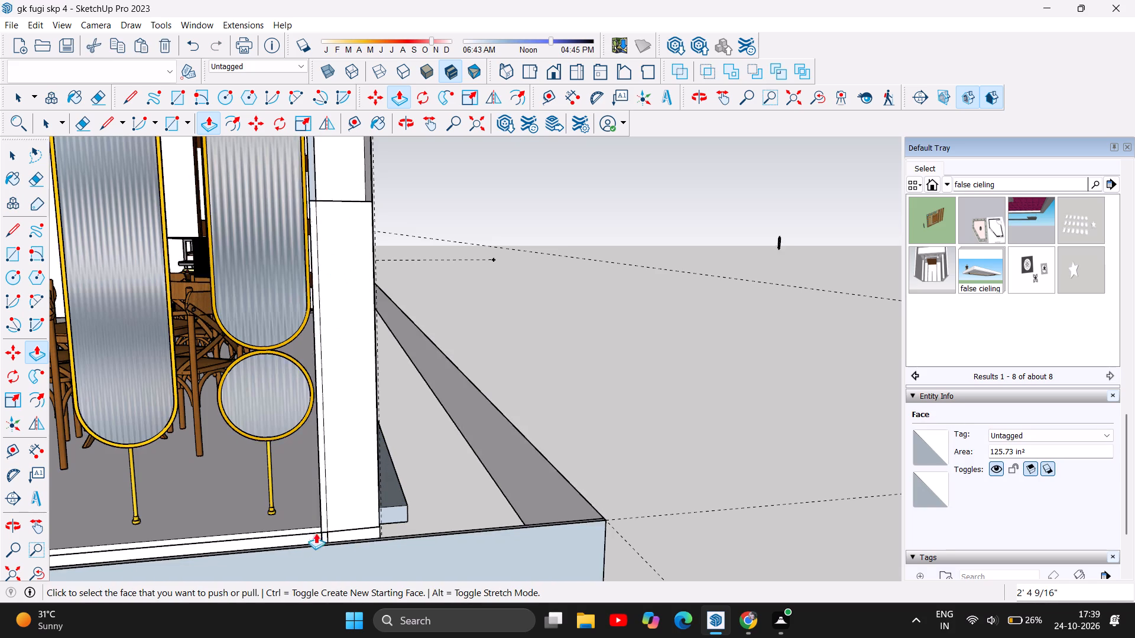
Push-pull the remaining recess face above the infill 1' 1 11/16" to close the upper part of the ground-floor corner column.
scroll(313, 545, down, 11)
scroll(413, 581, down, 4)
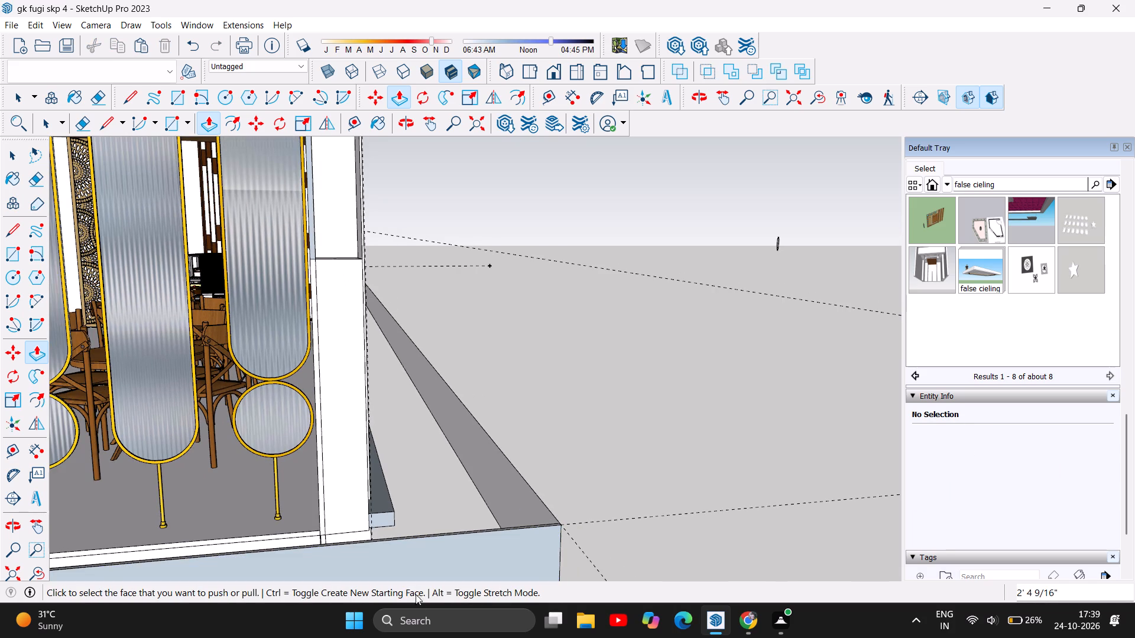
scroll(416, 594, down, 2)
scroll(423, 447, down, 7)
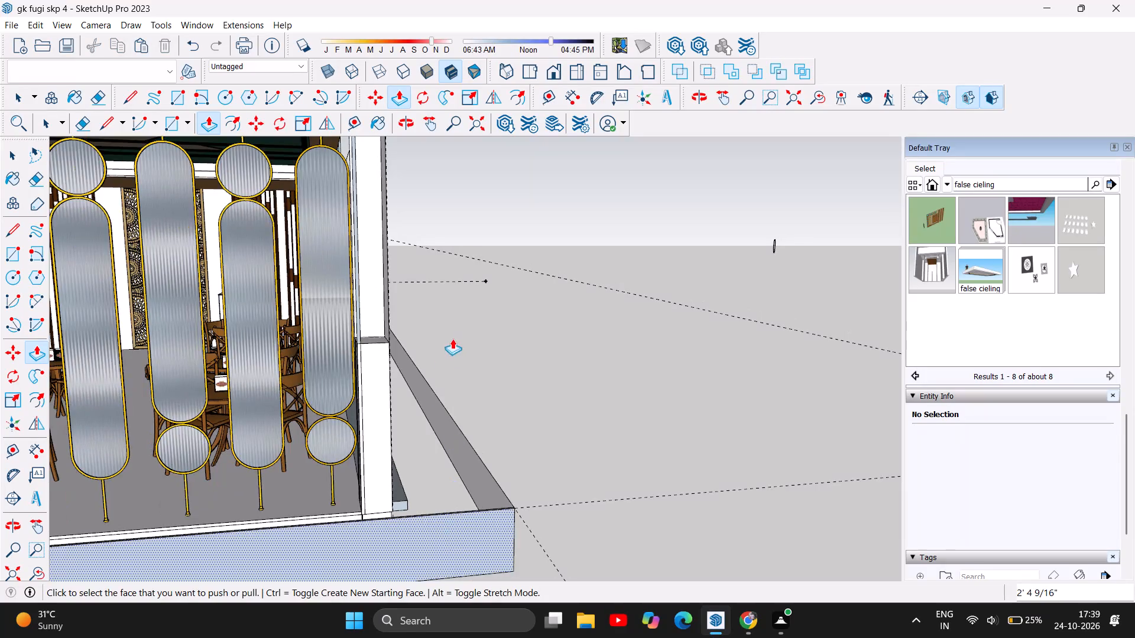
scroll(441, 363, down, 6)
scroll(478, 257, up, 1)
scroll(475, 268, down, 1)
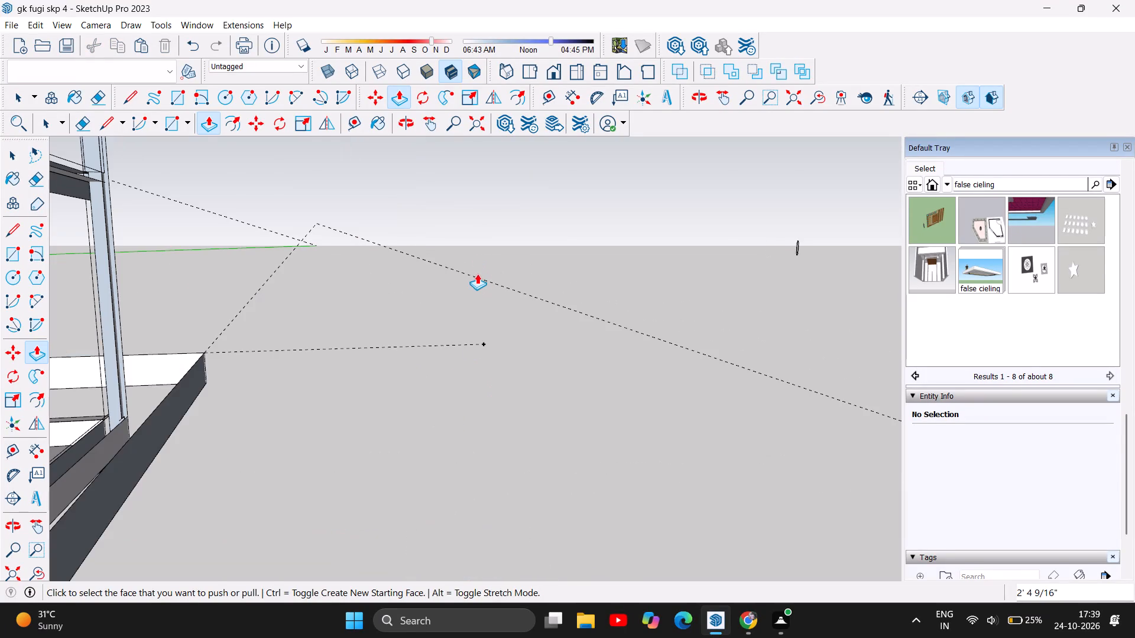
scroll(478, 288, down, 1)
scroll(431, 279, down, 2)
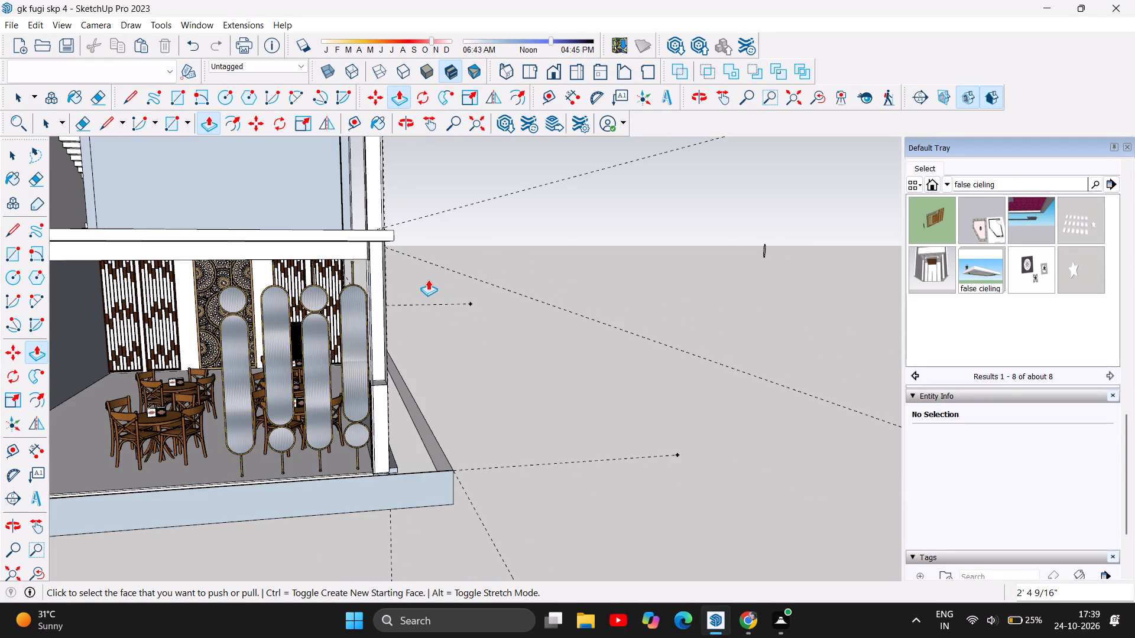
scroll(410, 305, up, 1)
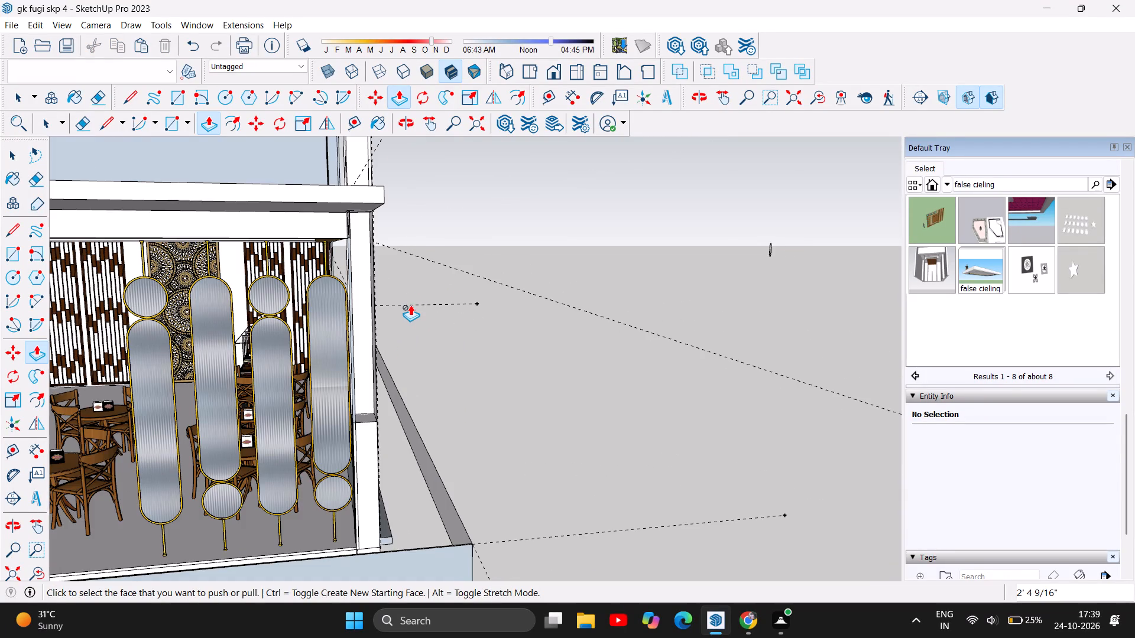
scroll(410, 305, up, 1)
drag(330, 323, 328, 353)
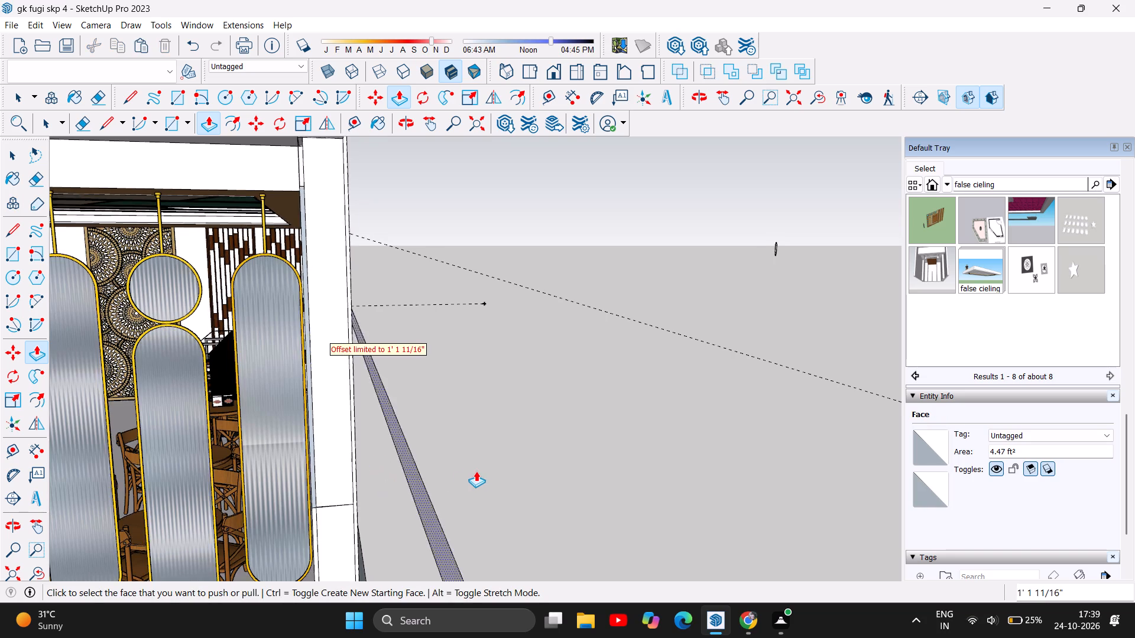
Examine the two-storey building's exterior from several sides, including the corner column and the open long side.
scroll(481, 471, down, 8)
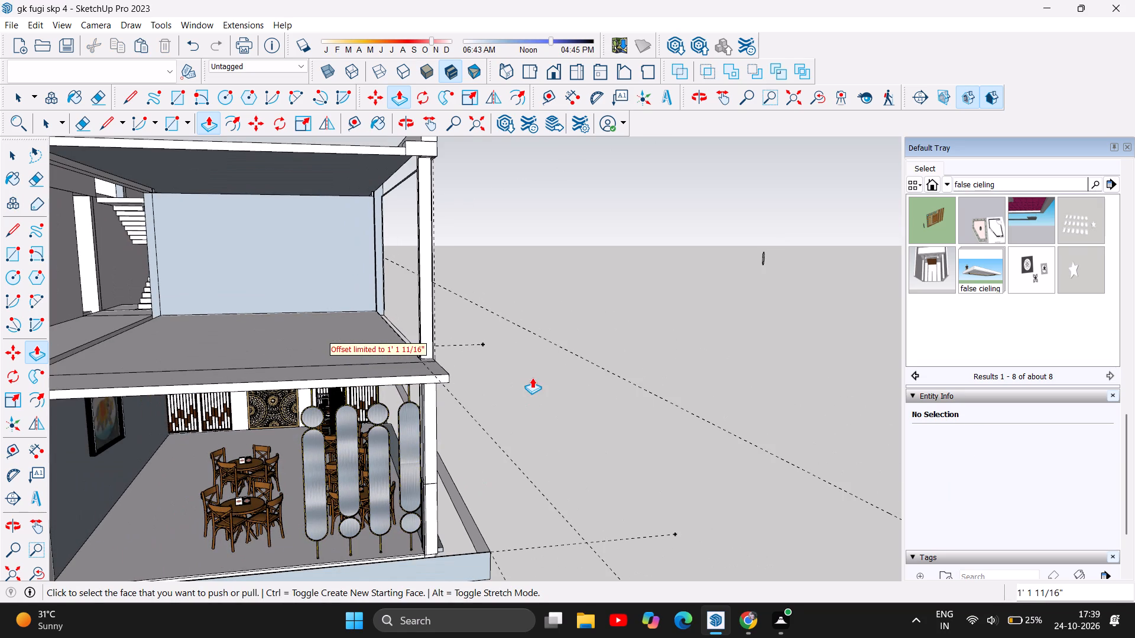
scroll(492, 473, up, 1)
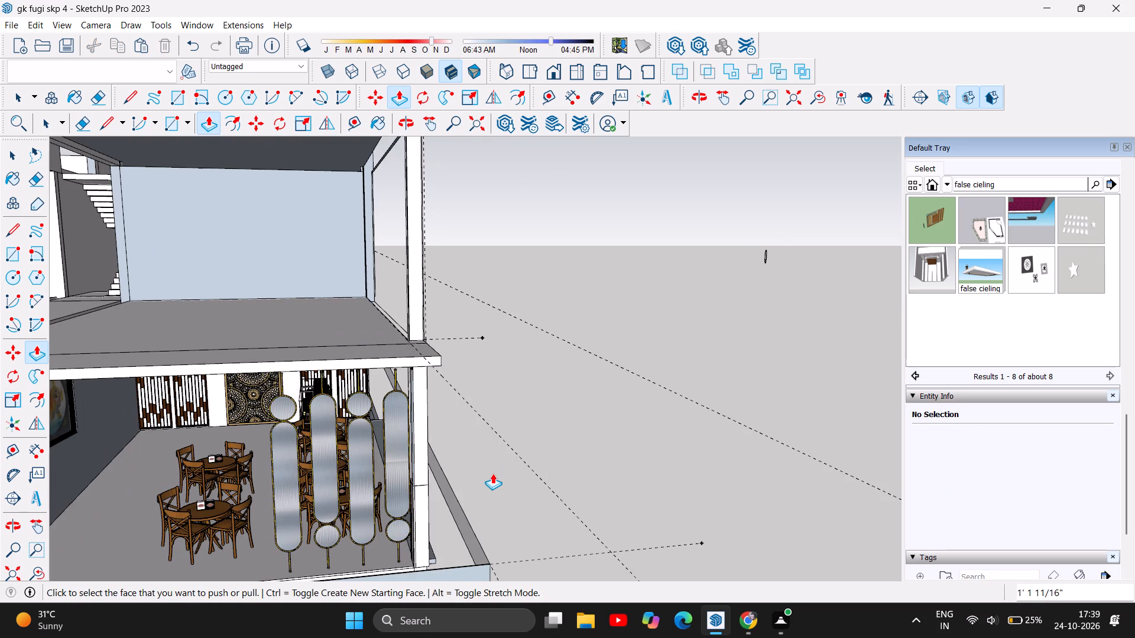
scroll(448, 407, down, 5)
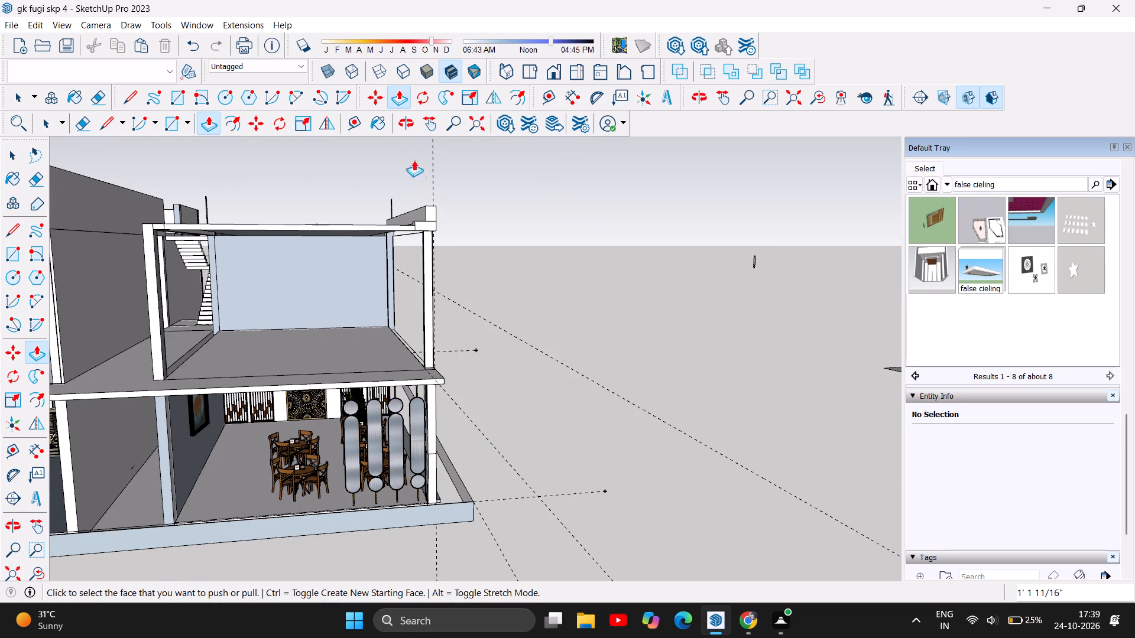
click(411, 121)
drag(502, 369, 437, 370)
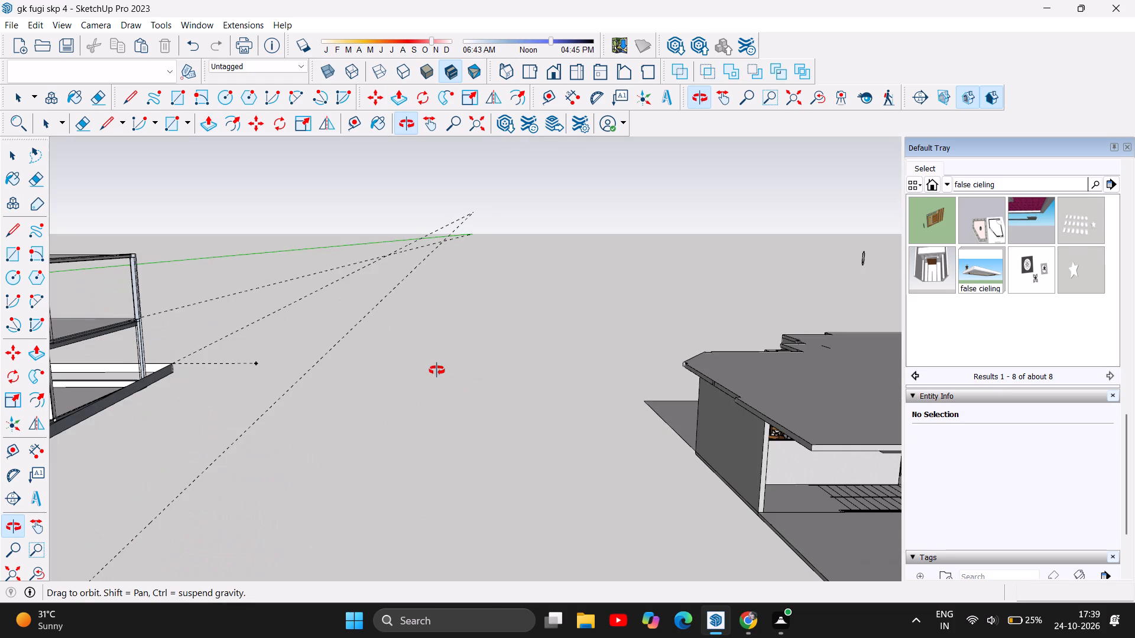
scroll(447, 363, down, 9)
drag(248, 397, 206, 416)
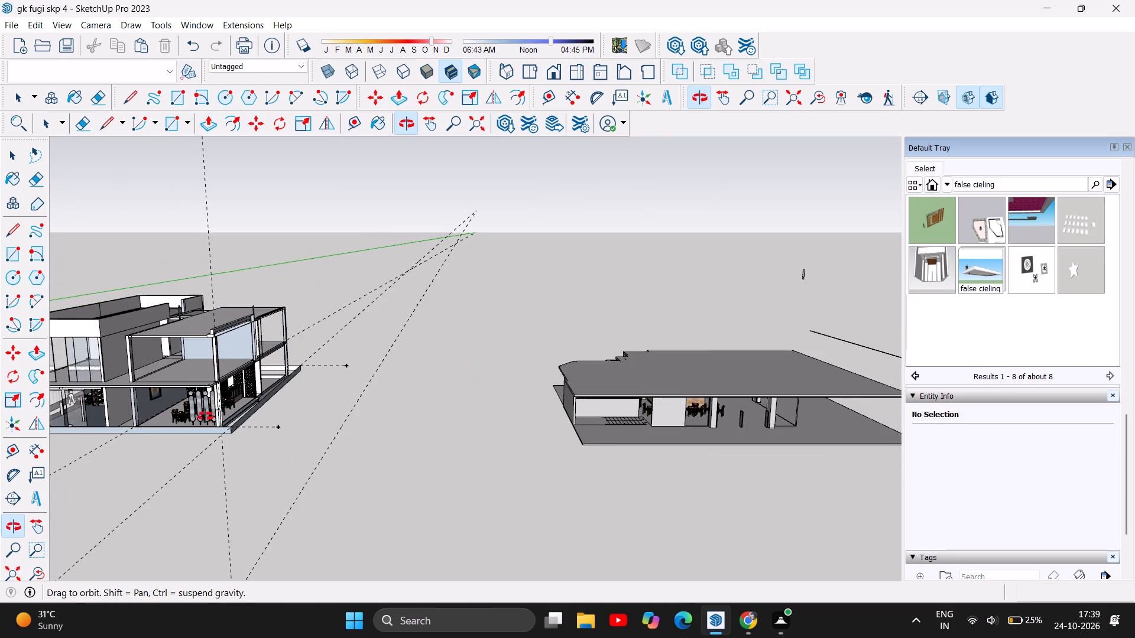
drag(206, 416, 80, 425)
drag(355, 385, 229, 383)
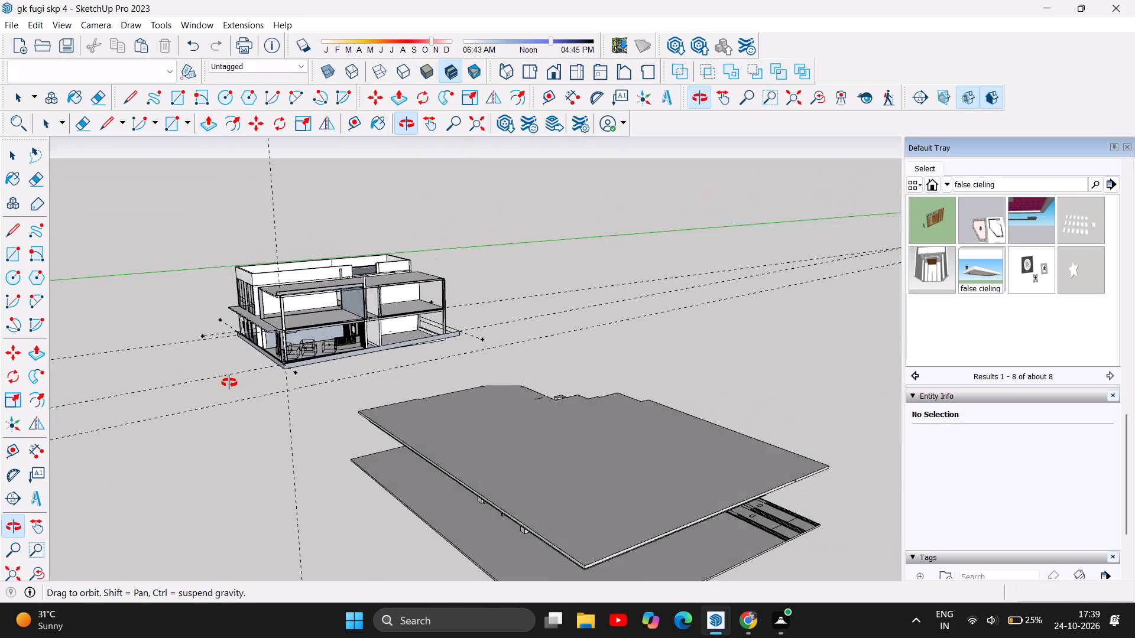
drag(229, 383, 226, 381)
scroll(306, 330, up, 12)
drag(300, 393, 91, 416)
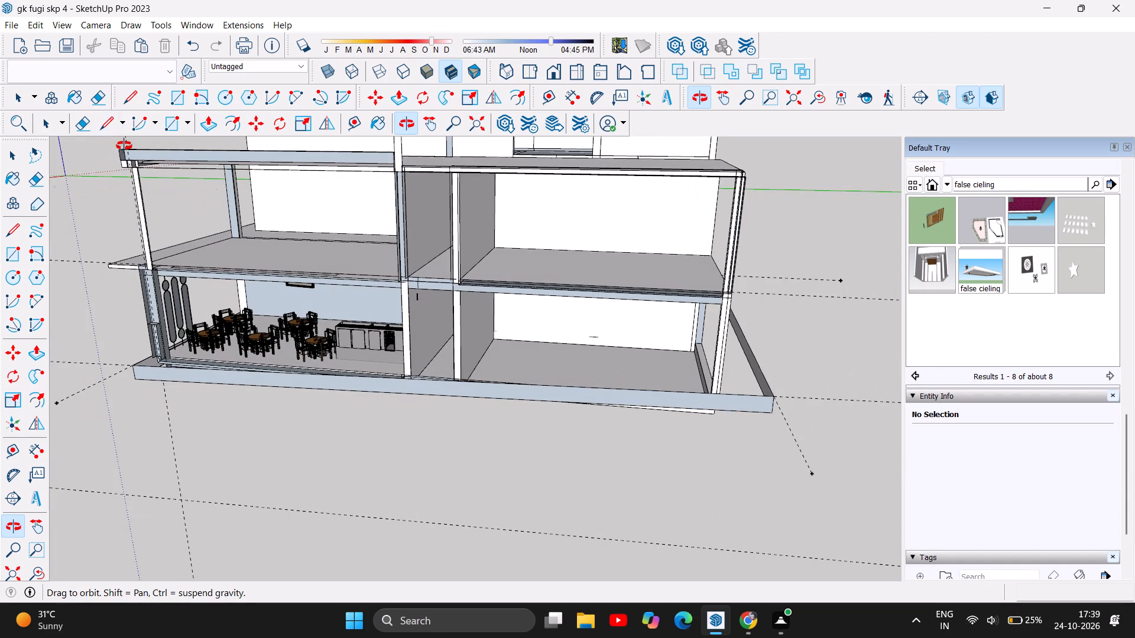
Examine the upper-floor corner column from roof slab to floor slab and the recess where it meets the column below.
scroll(124, 147, up, 5)
scroll(163, 142, down, 3)
drag(264, 239, 286, 104)
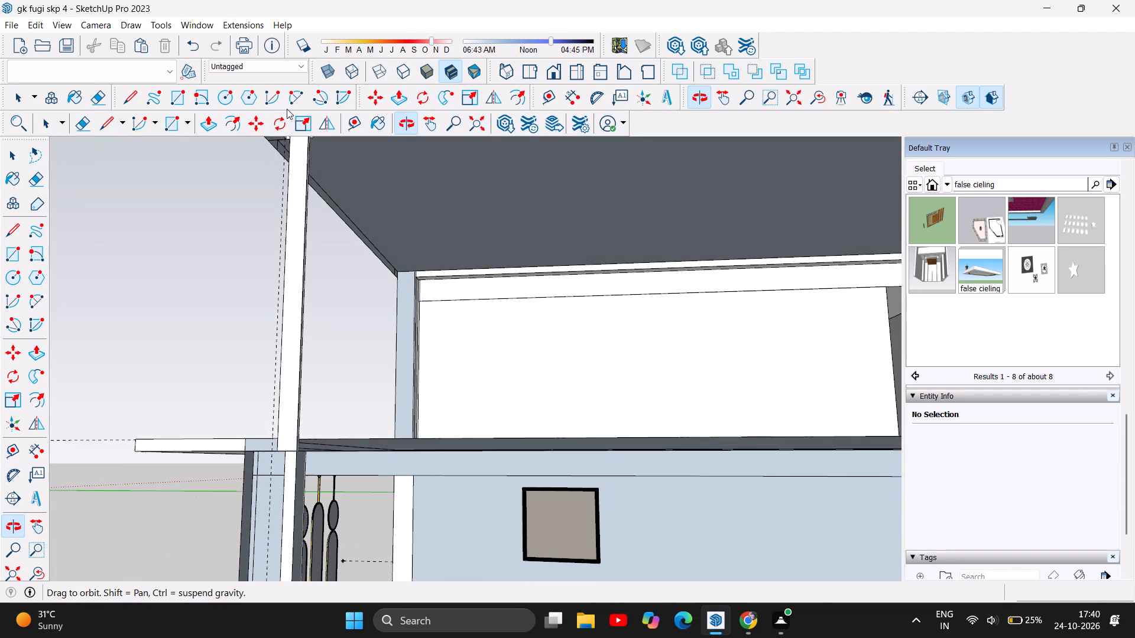
drag(291, 365, 171, 366)
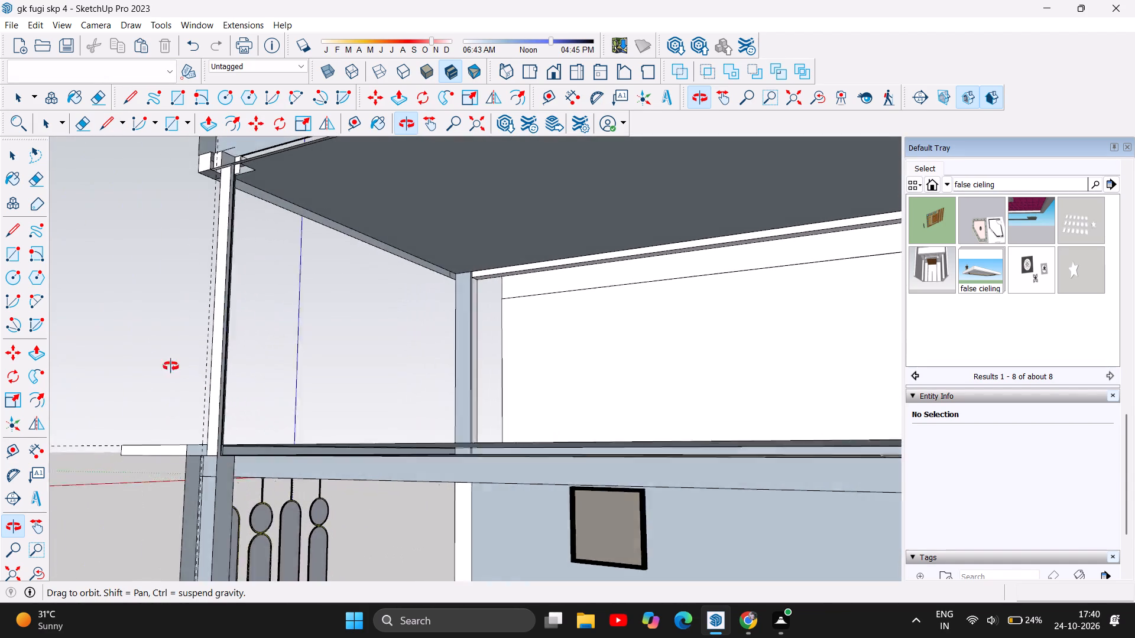
drag(171, 366, 7, 409)
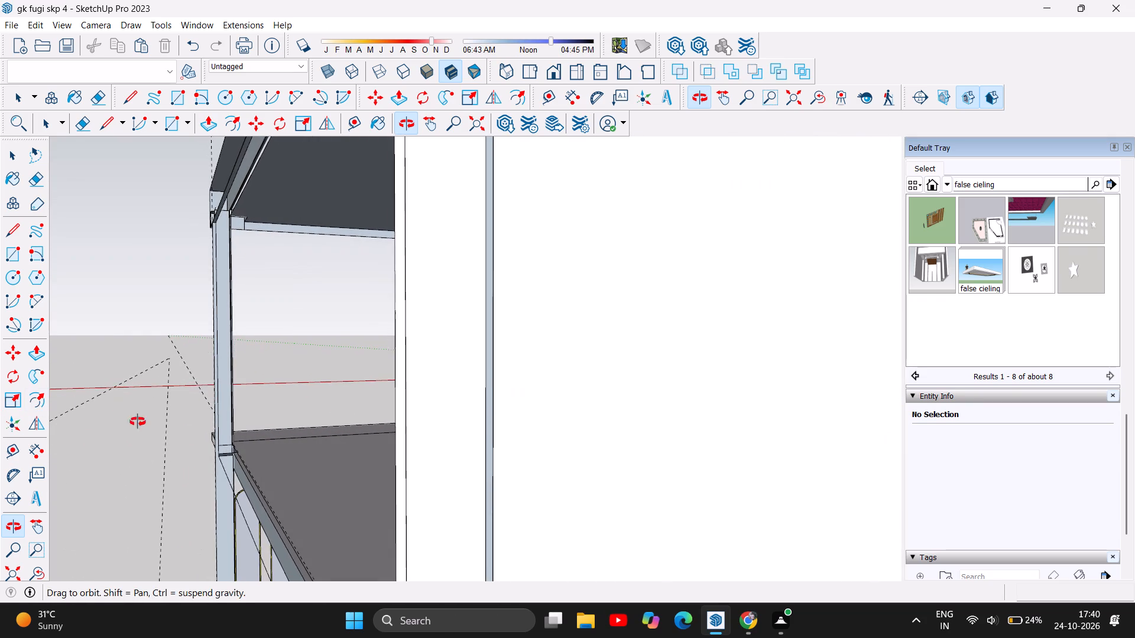
scroll(289, 457, up, 1)
scroll(218, 421, up, 9)
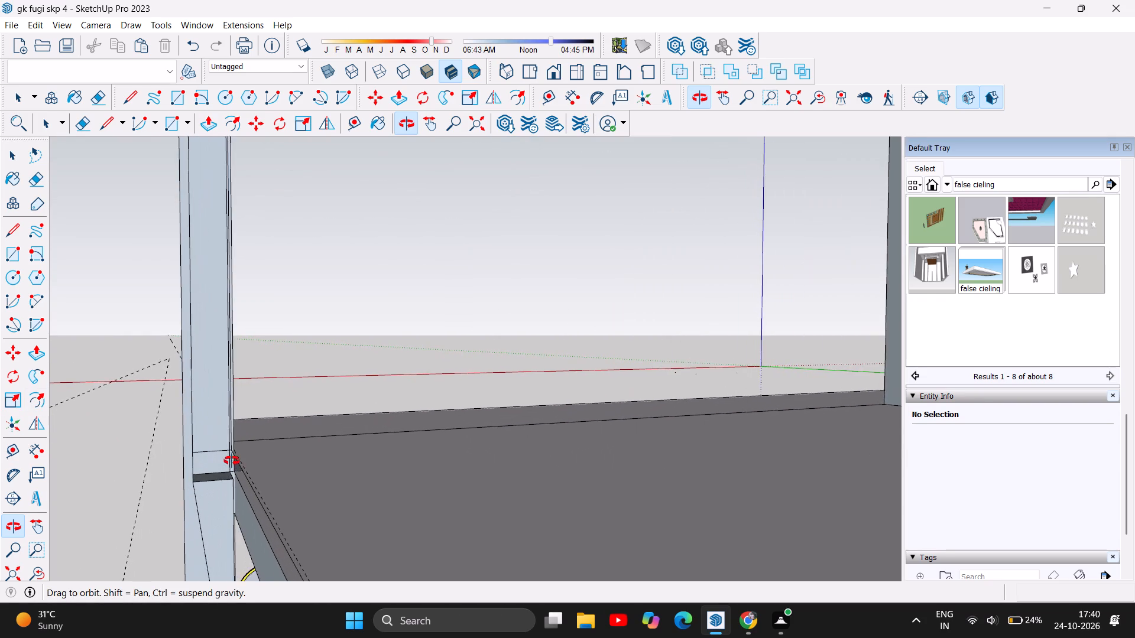
scroll(233, 467, up, 6)
drag(239, 463, 216, 528)
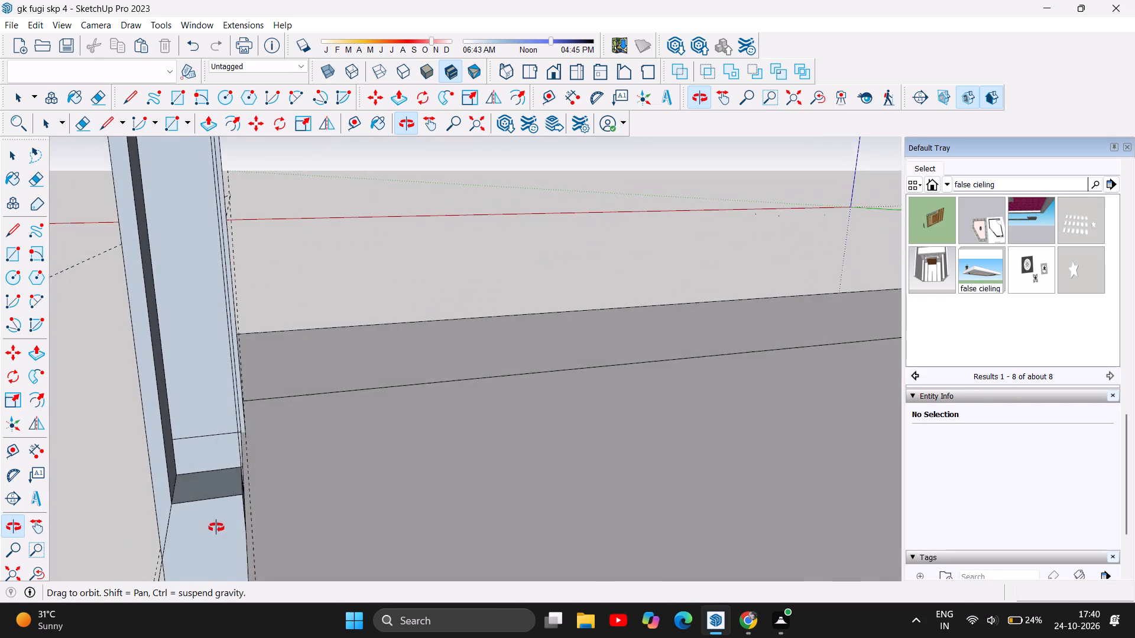
drag(216, 528, 238, 500)
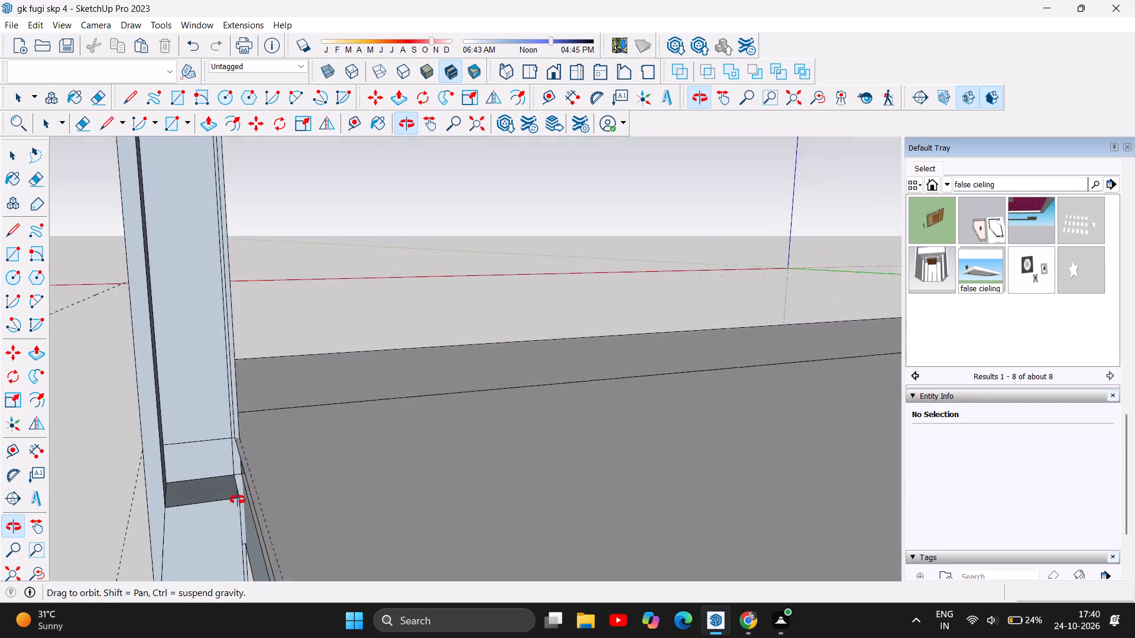
drag(238, 500, 222, 504)
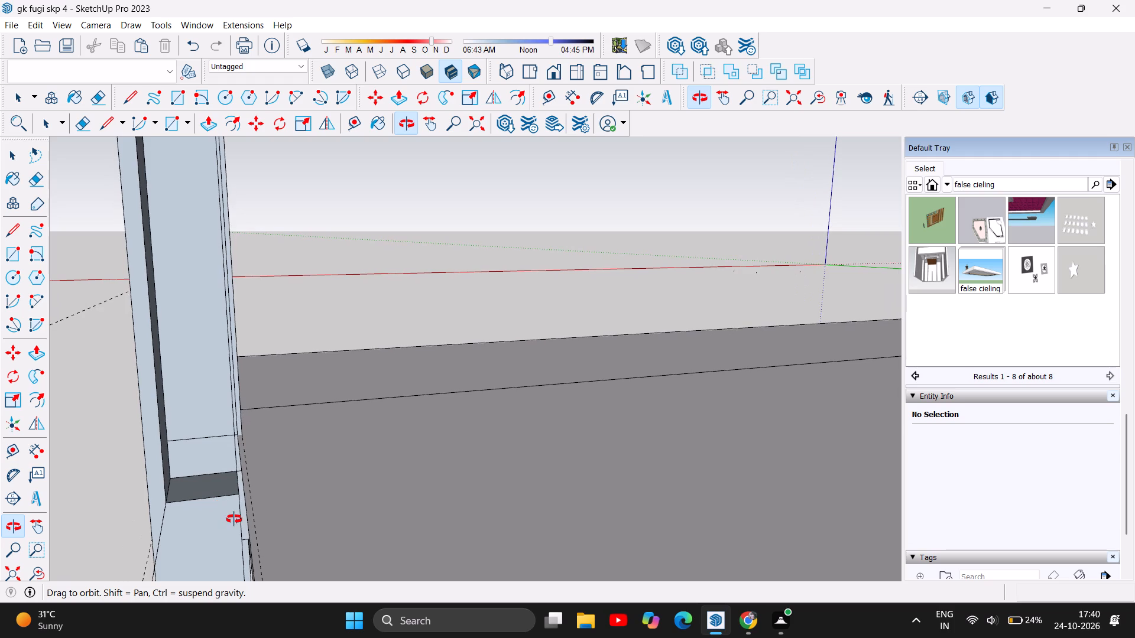
Examine the slab edge beside the upper corner column and the two-storey building's exterior from all sides.
drag(234, 519, 233, 437)
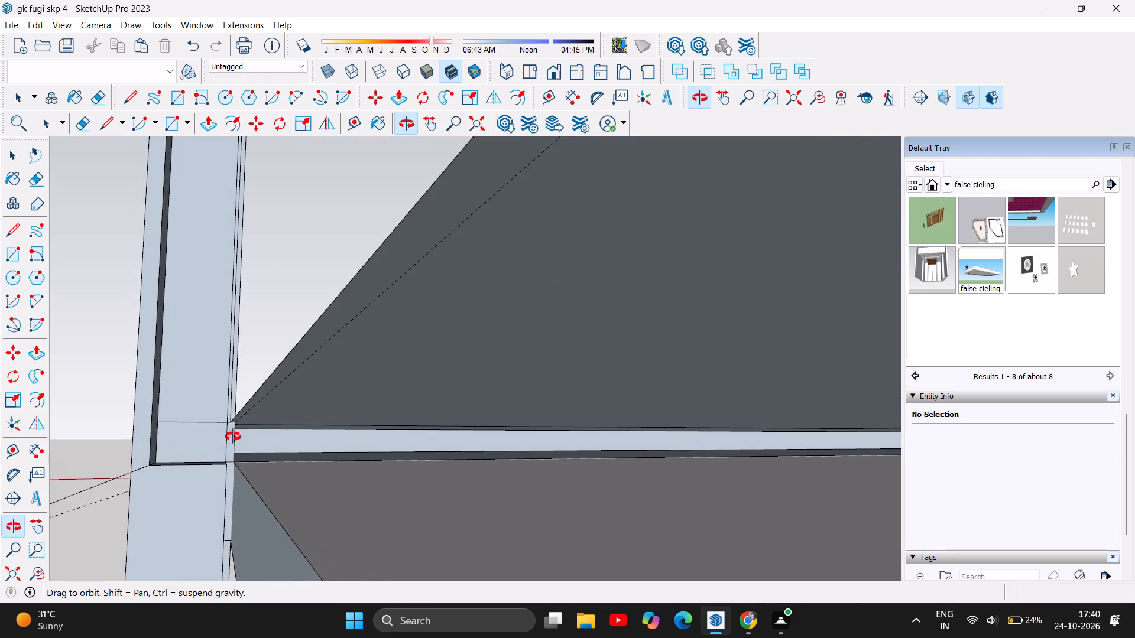
drag(233, 437, 183, 435)
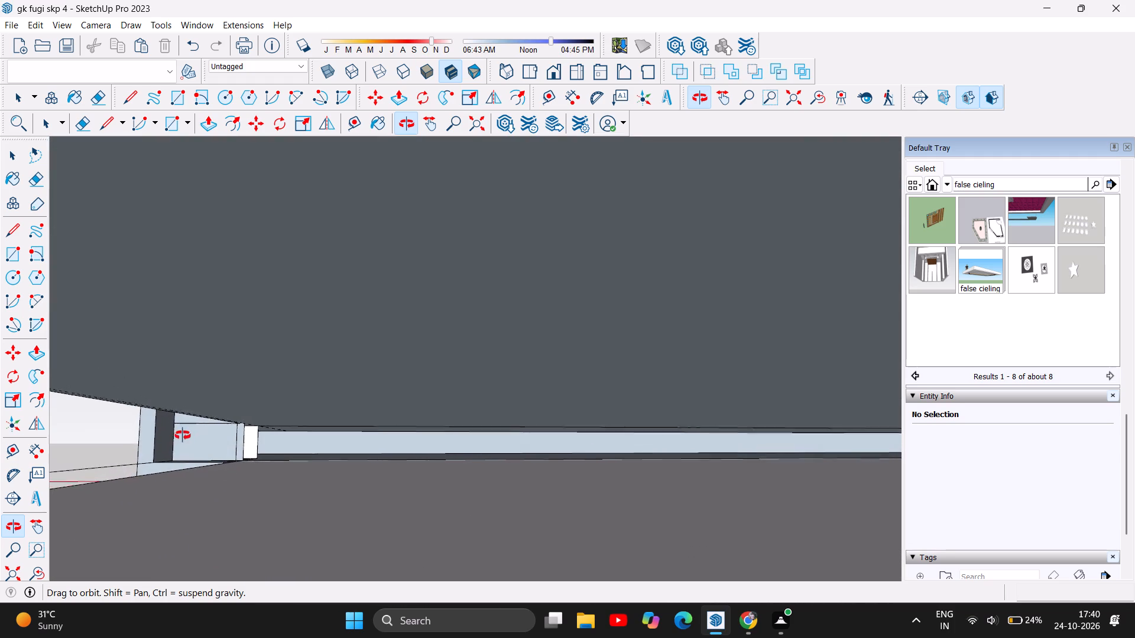
drag(183, 435, 223, 444)
drag(213, 450, 230, 440)
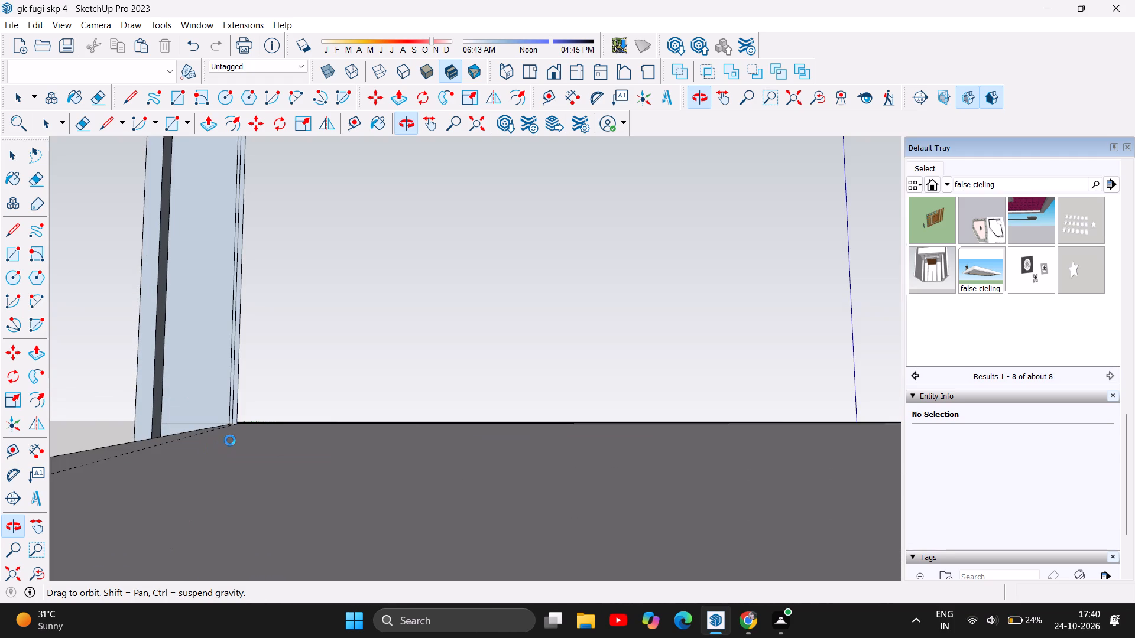
drag(230, 440, 235, 435)
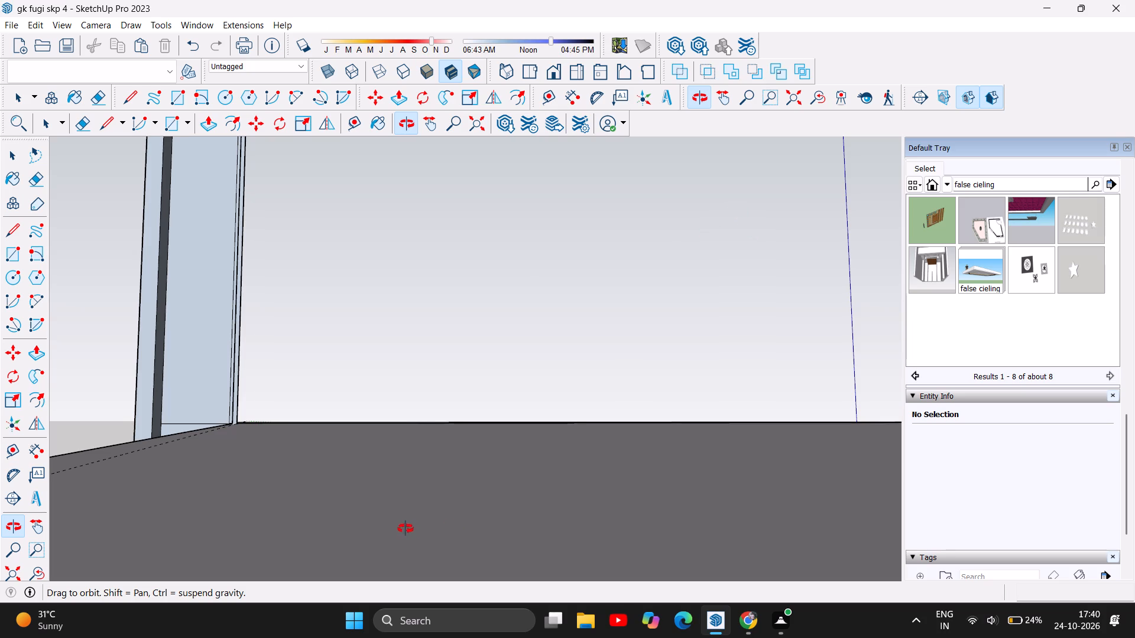
drag(403, 525, 492, 499)
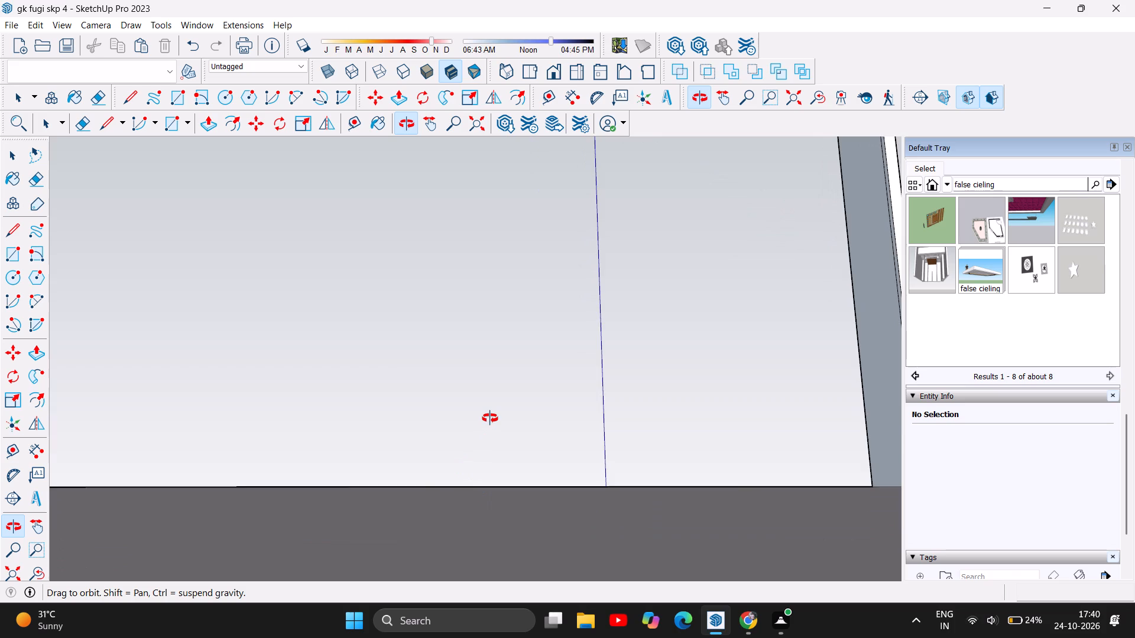
scroll(490, 418, down, 7)
drag(505, 435, 514, 456)
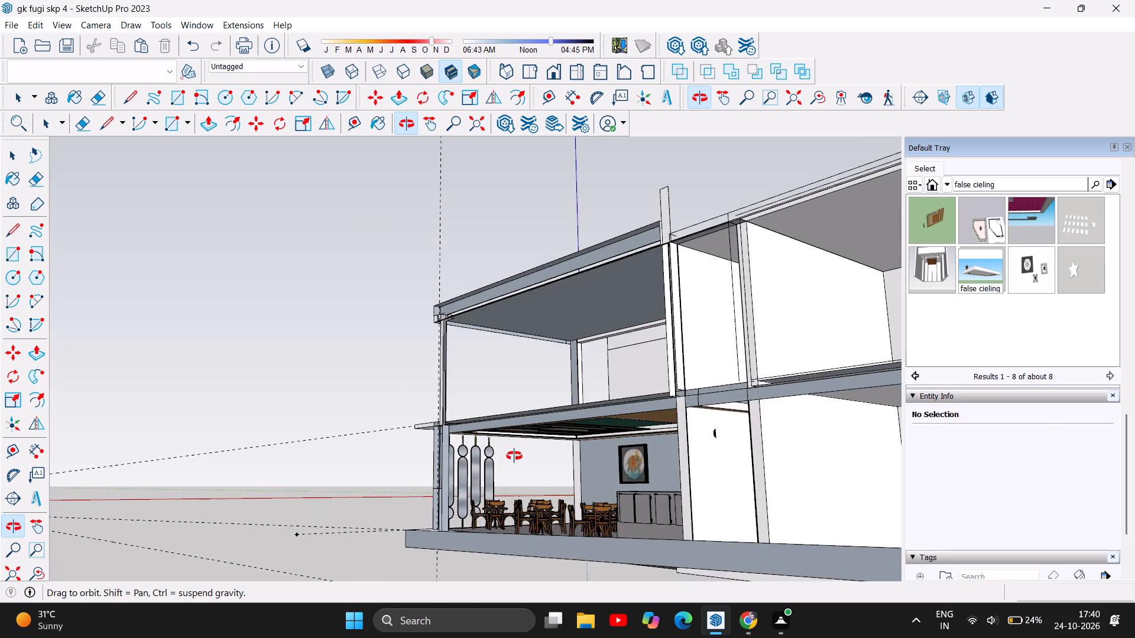
drag(514, 456, 539, 481)
scroll(561, 476, down, 3)
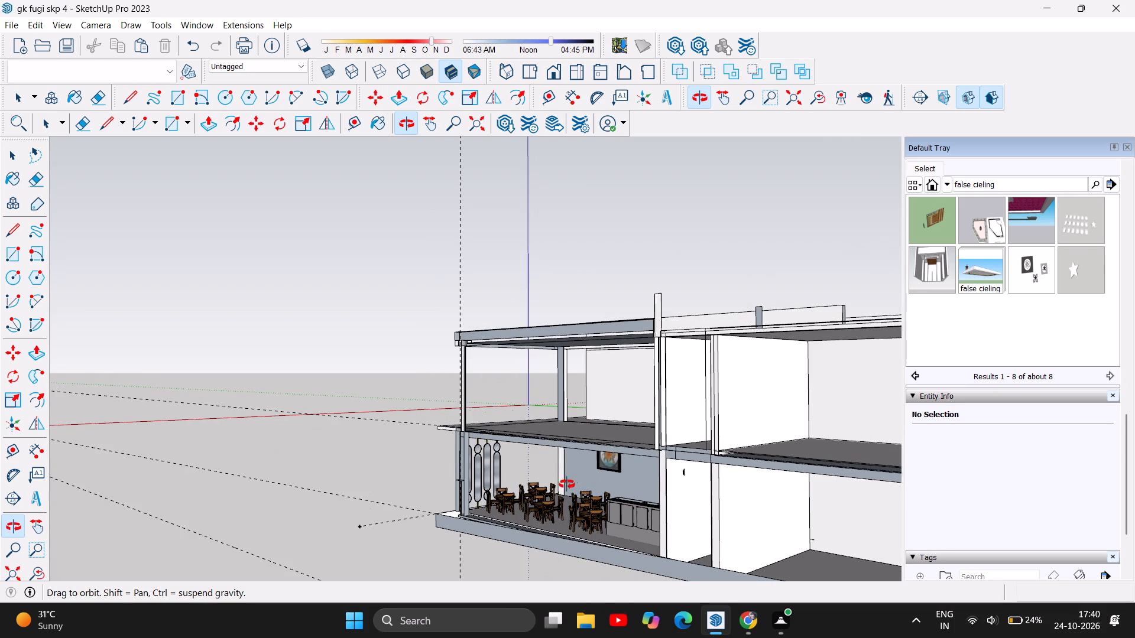
drag(562, 483, 861, 479)
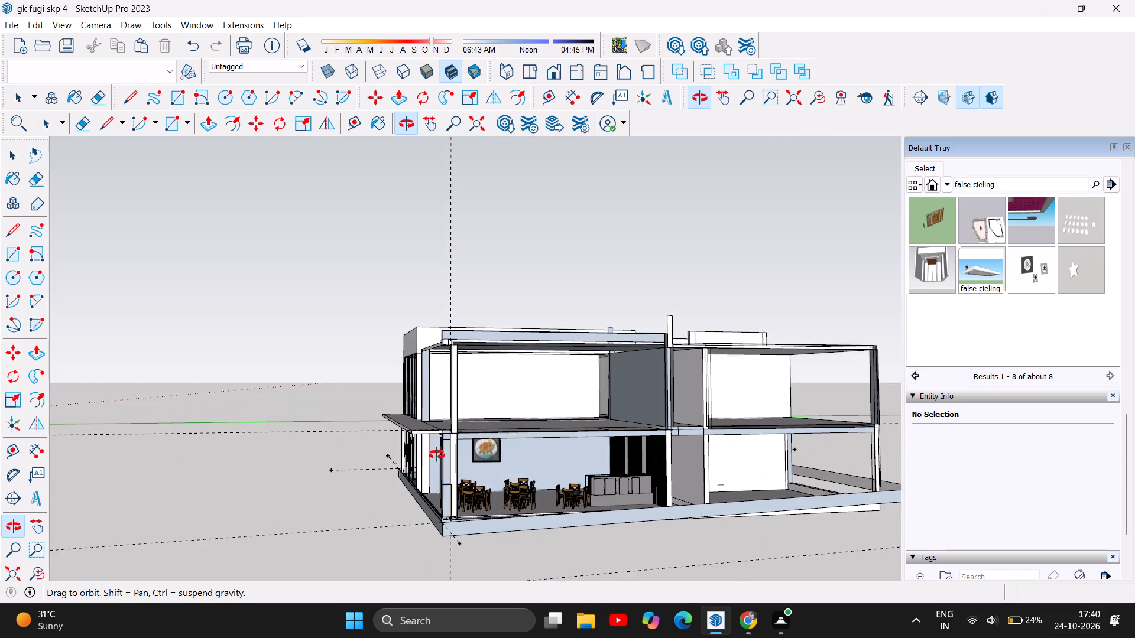
drag(443, 455, 754, 447)
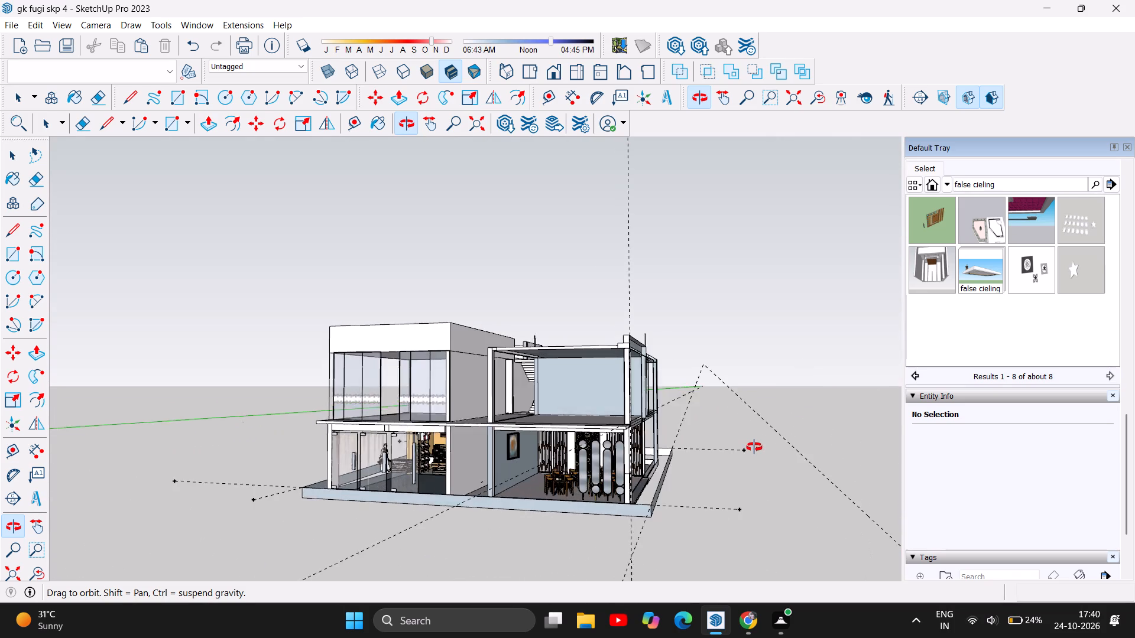
drag(754, 447, 530, 450)
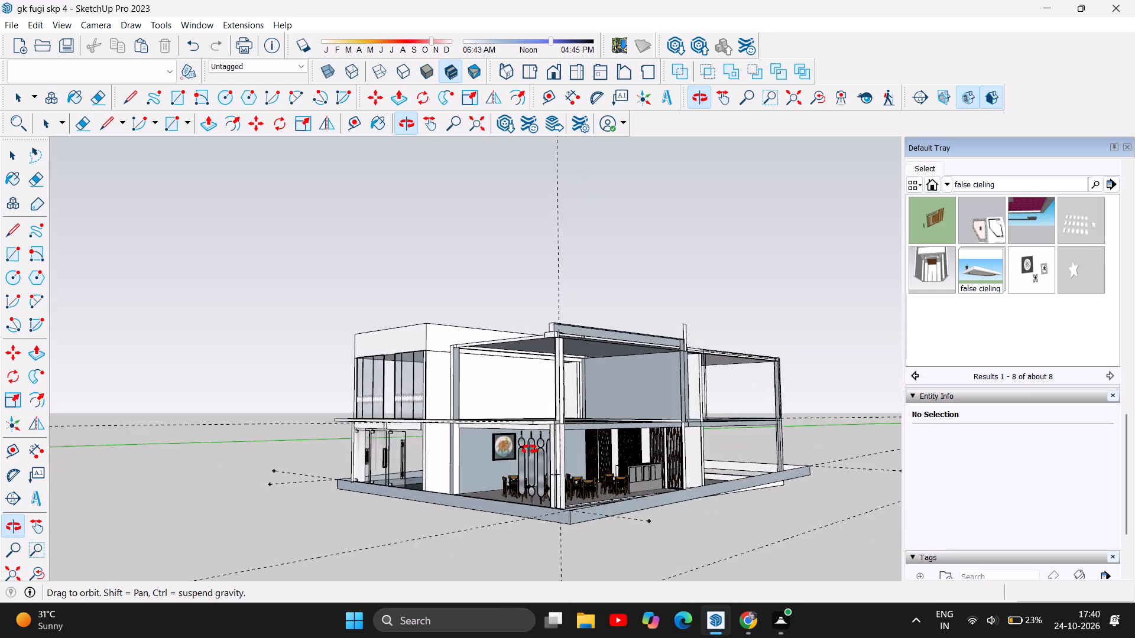
drag(530, 450, 116, 445)
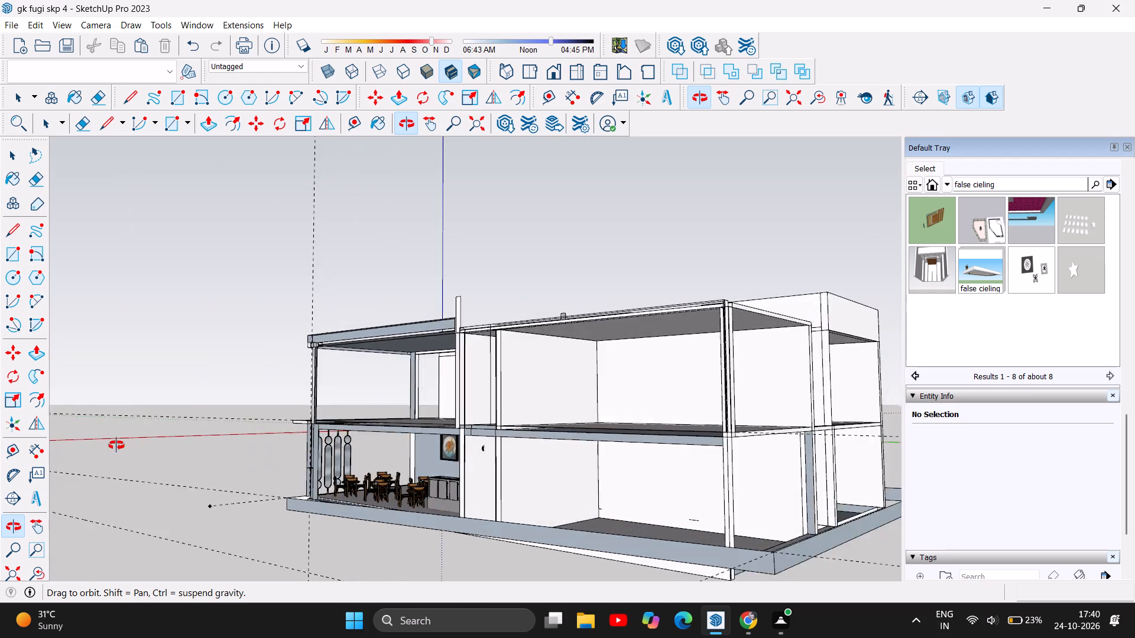
drag(116, 445, 0, 395)
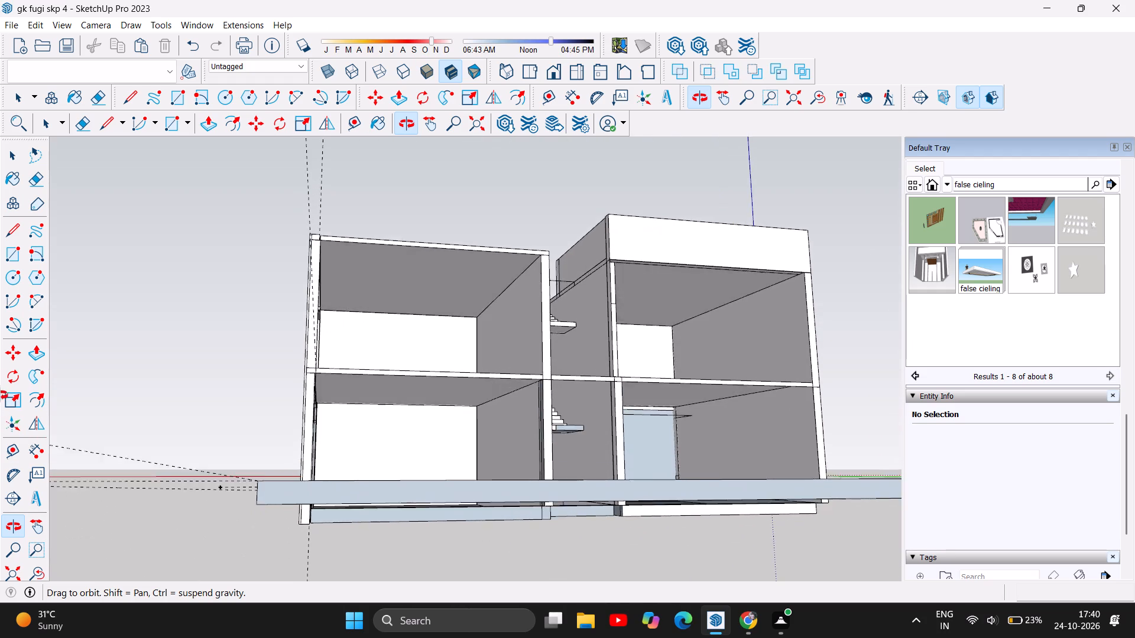
drag(0, 395, 303, 499)
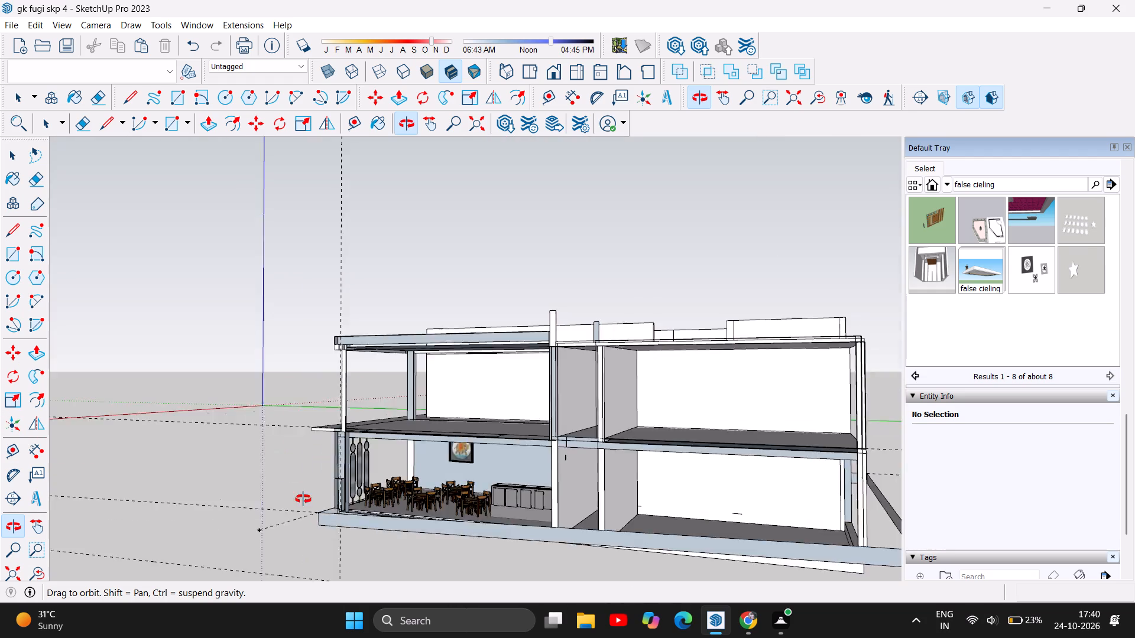
drag(303, 499, 794, 503)
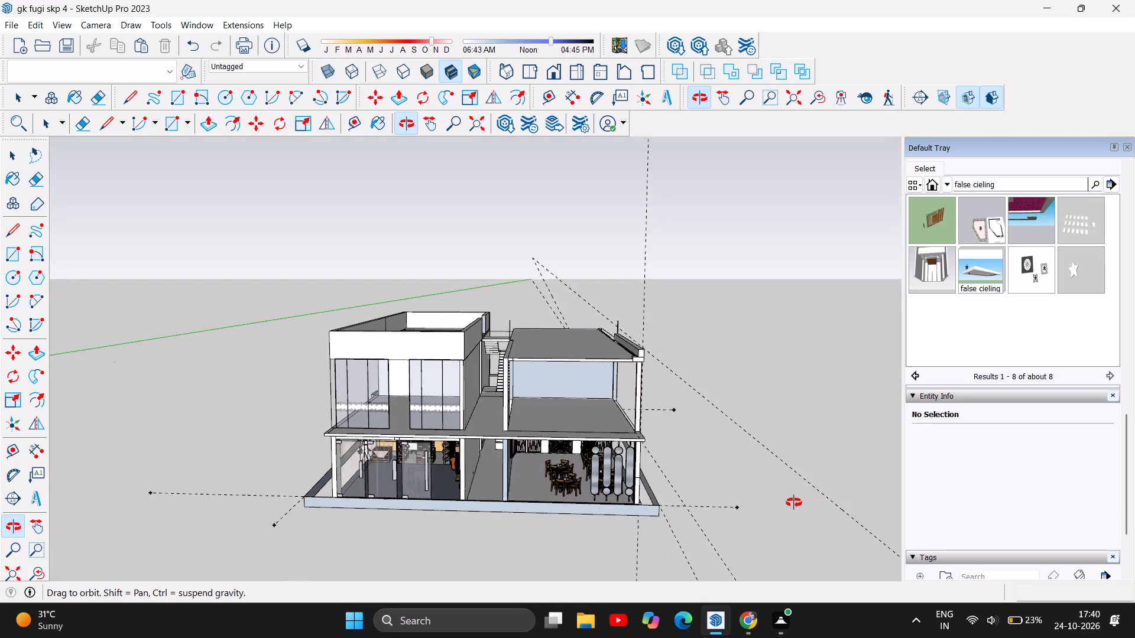
drag(794, 503, 793, 503)
Examine the low ledge along the dining hall's open long side, from the corner column to the slatted screens.
scroll(583, 499, up, 9)
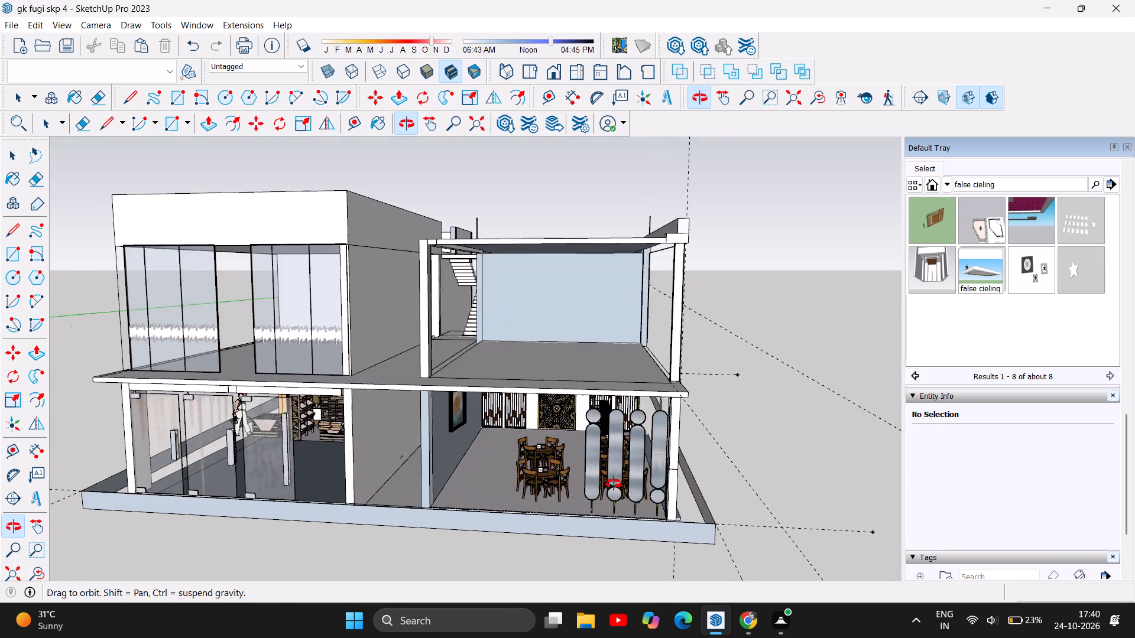
scroll(614, 484, up, 3)
drag(667, 509, 605, 529)
scroll(611, 522, up, 5)
scroll(635, 477, up, 6)
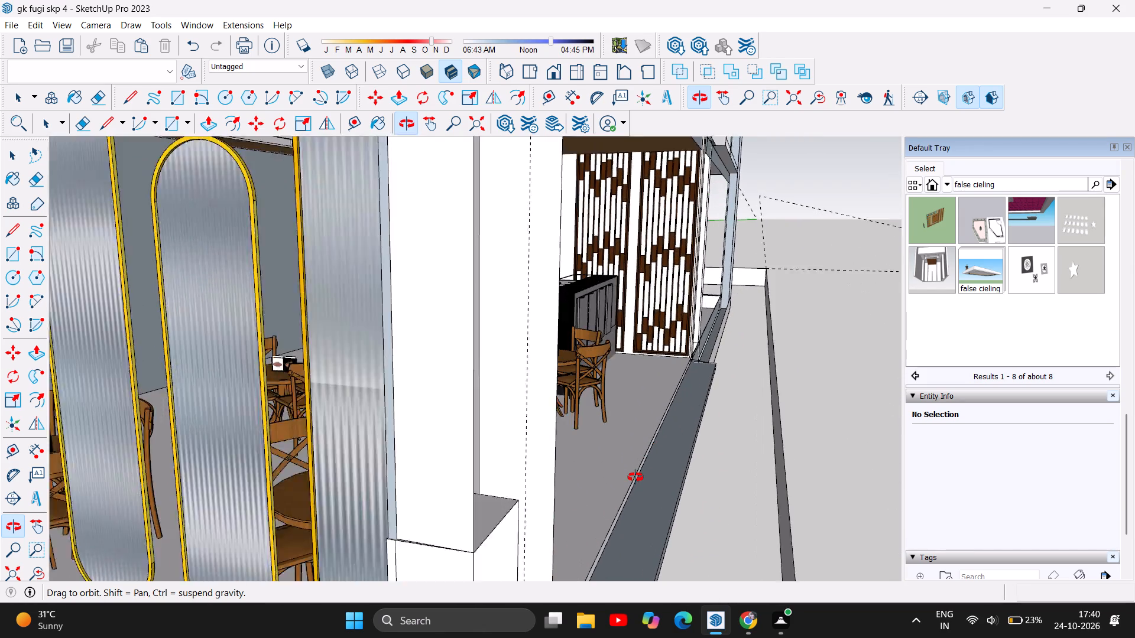
scroll(635, 477, up, 5)
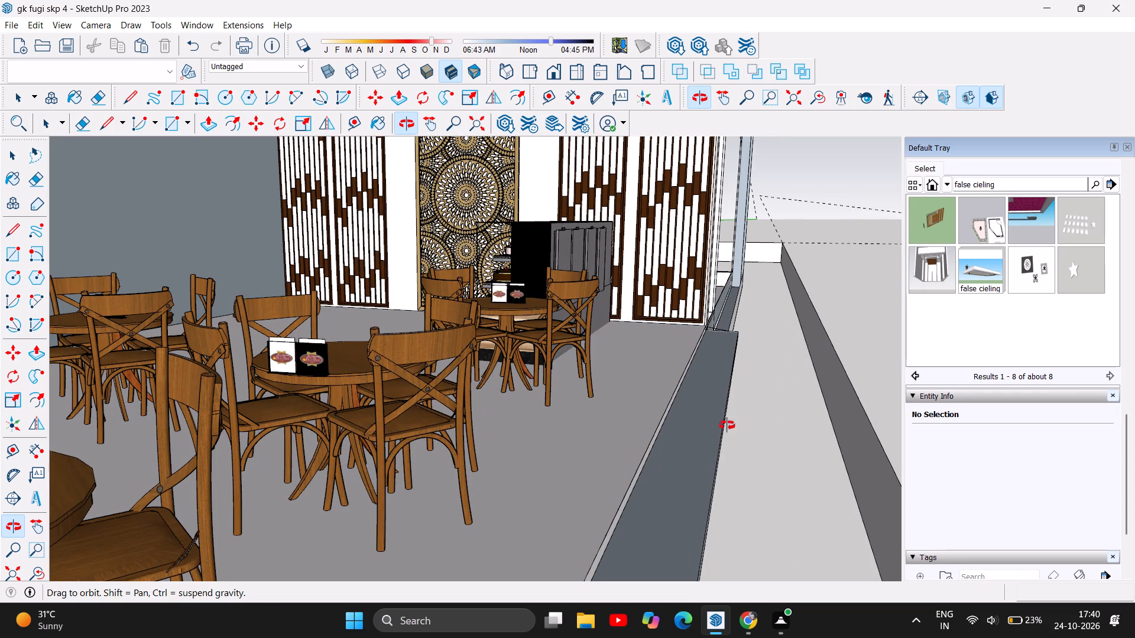
scroll(735, 285, up, 5)
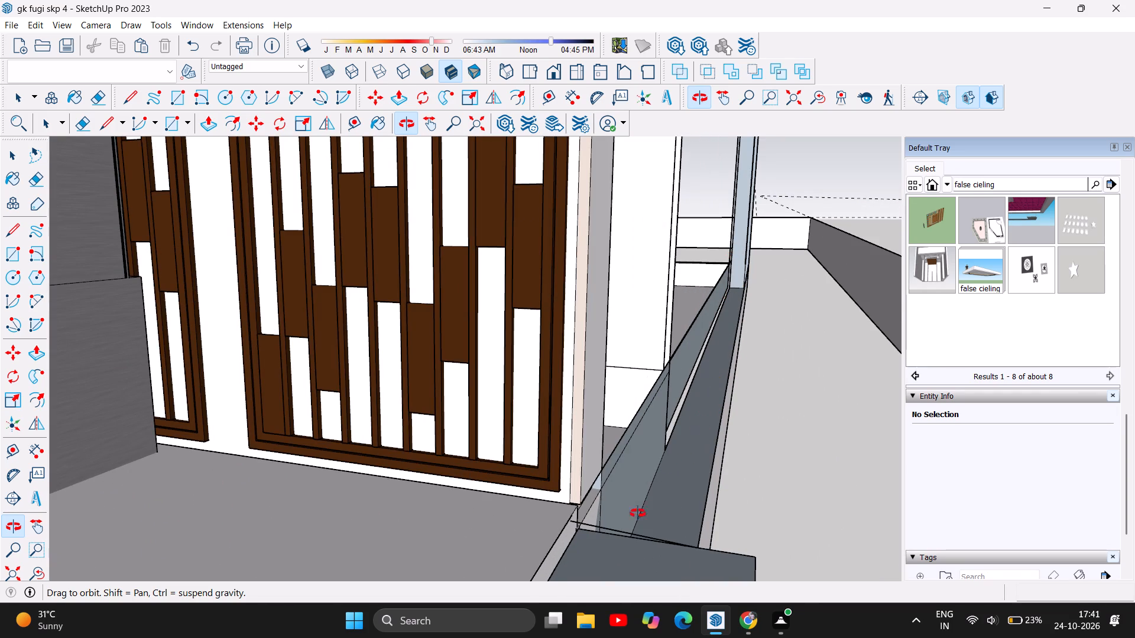
scroll(604, 568, up, 4)
scroll(672, 373, down, 5)
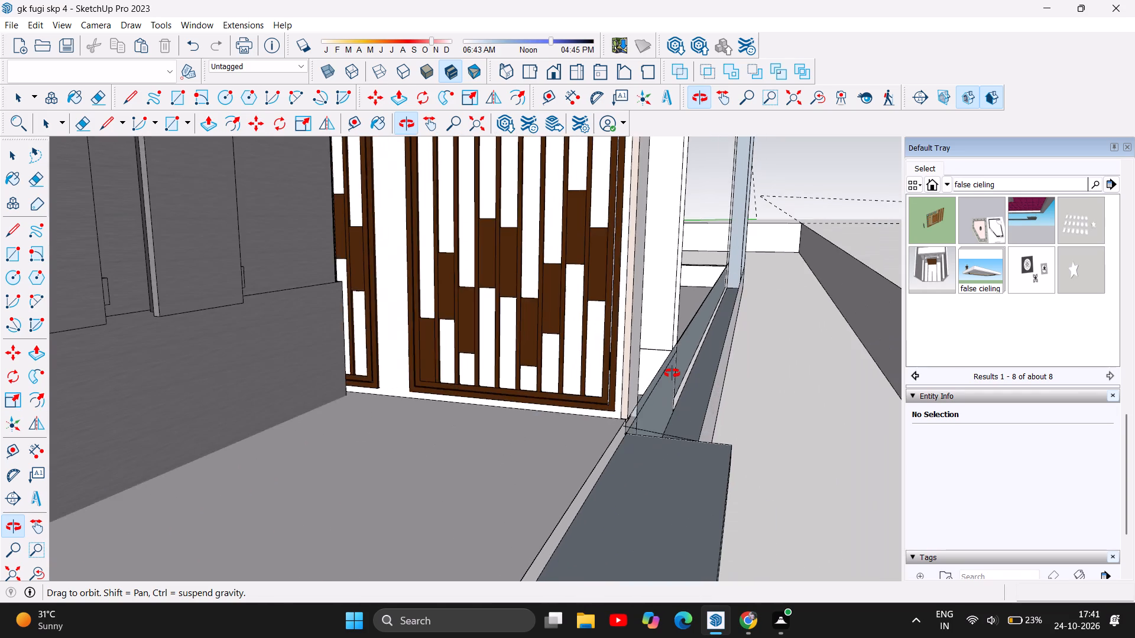
scroll(672, 373, up, 1)
scroll(673, 373, down, 15)
scroll(635, 546, up, 2)
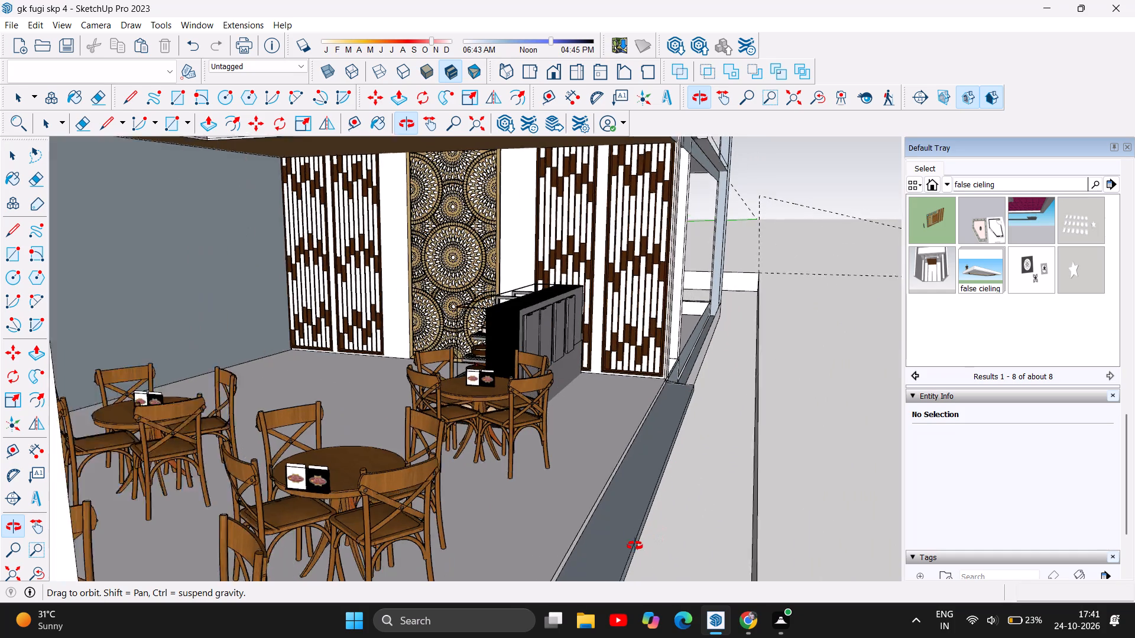
scroll(635, 546, up, 5)
scroll(633, 447, up, 1)
scroll(633, 447, down, 2)
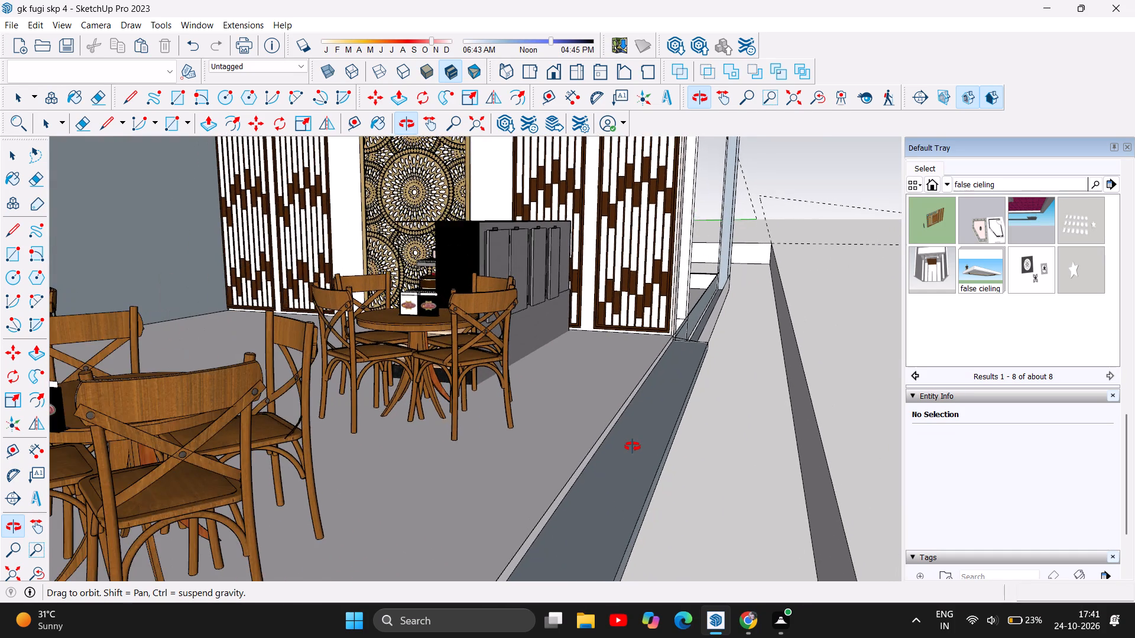
scroll(633, 447, down, 5)
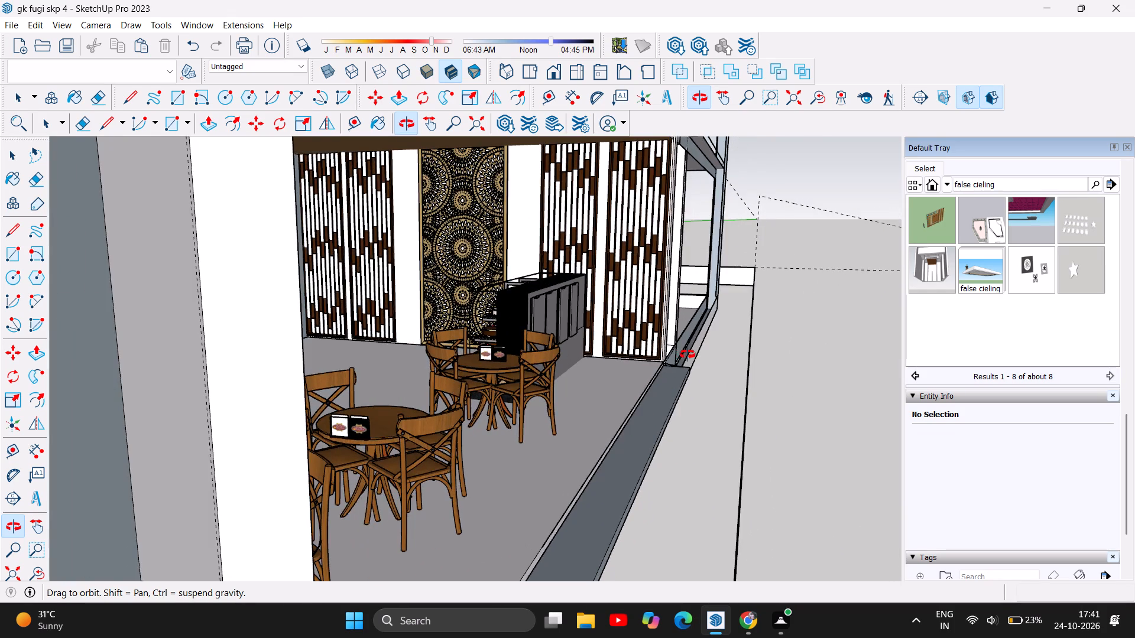
scroll(688, 354, down, 9)
Draw a 1' 1 11/16" line at the ground-floor corner column's base, closing the side gap between its two parts.
drag(676, 467, 617, 474)
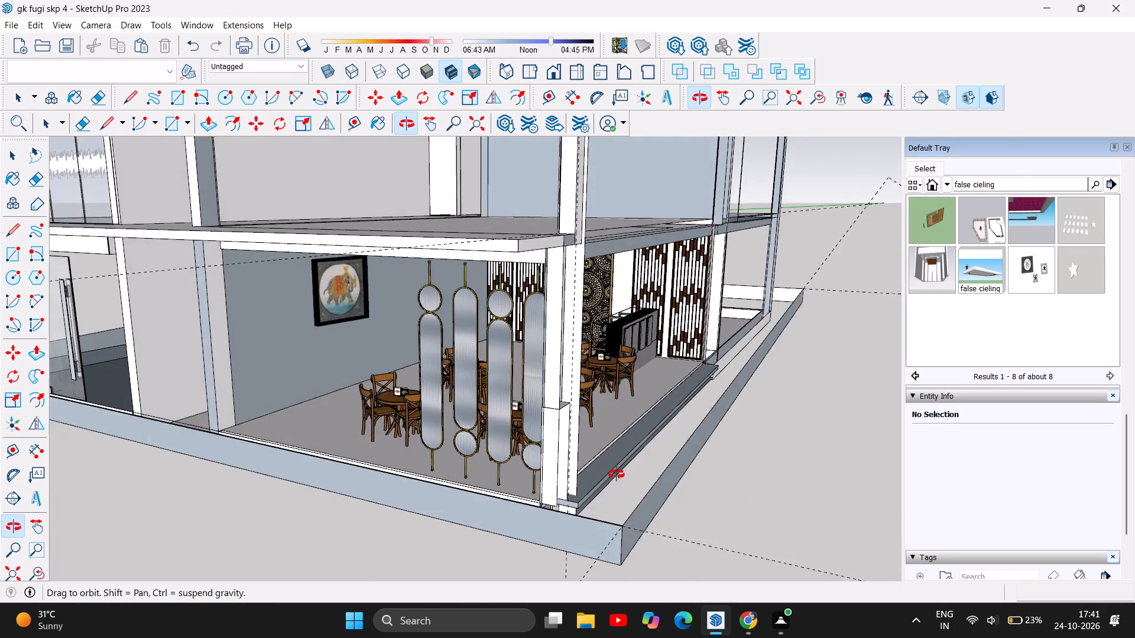
drag(617, 474, 452, 476)
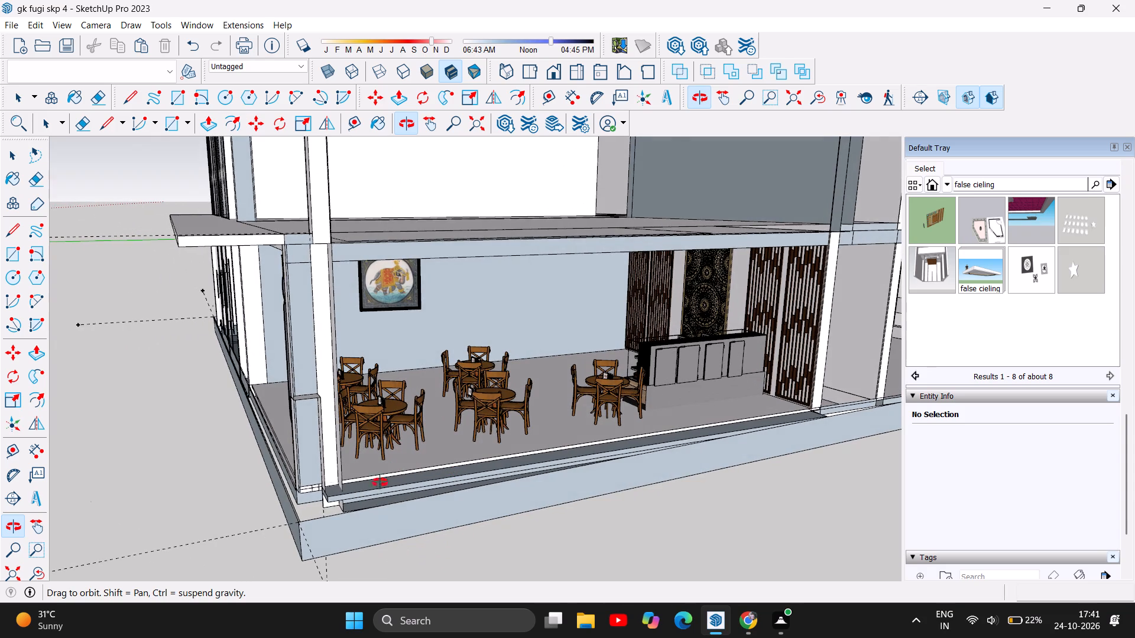
scroll(291, 496, up, 12)
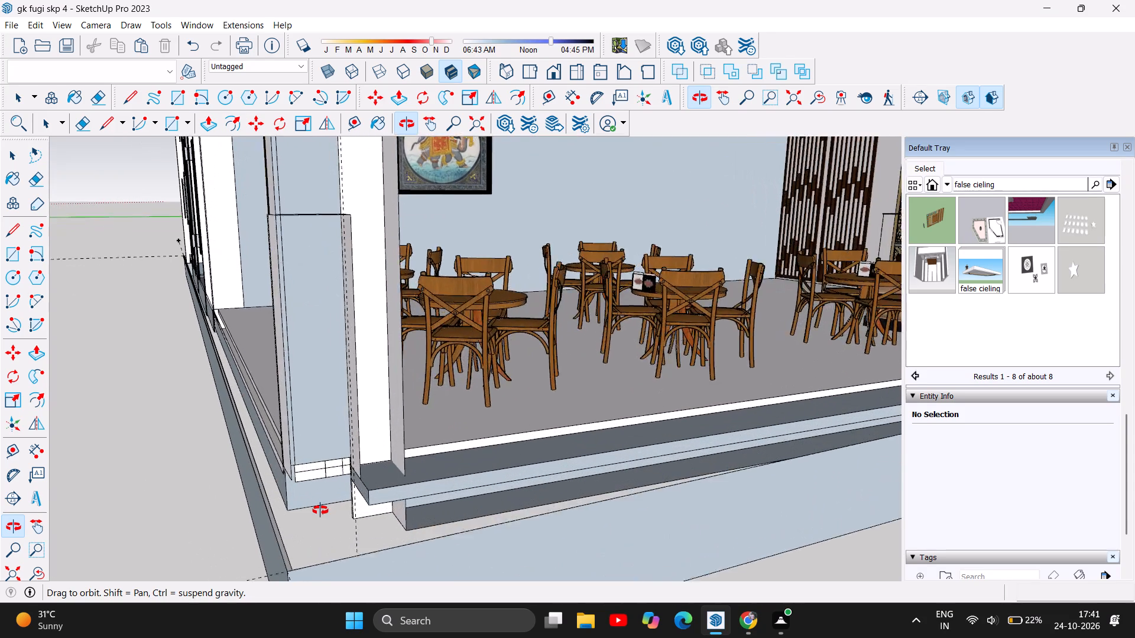
scroll(320, 510, up, 7)
drag(376, 484, 387, 463)
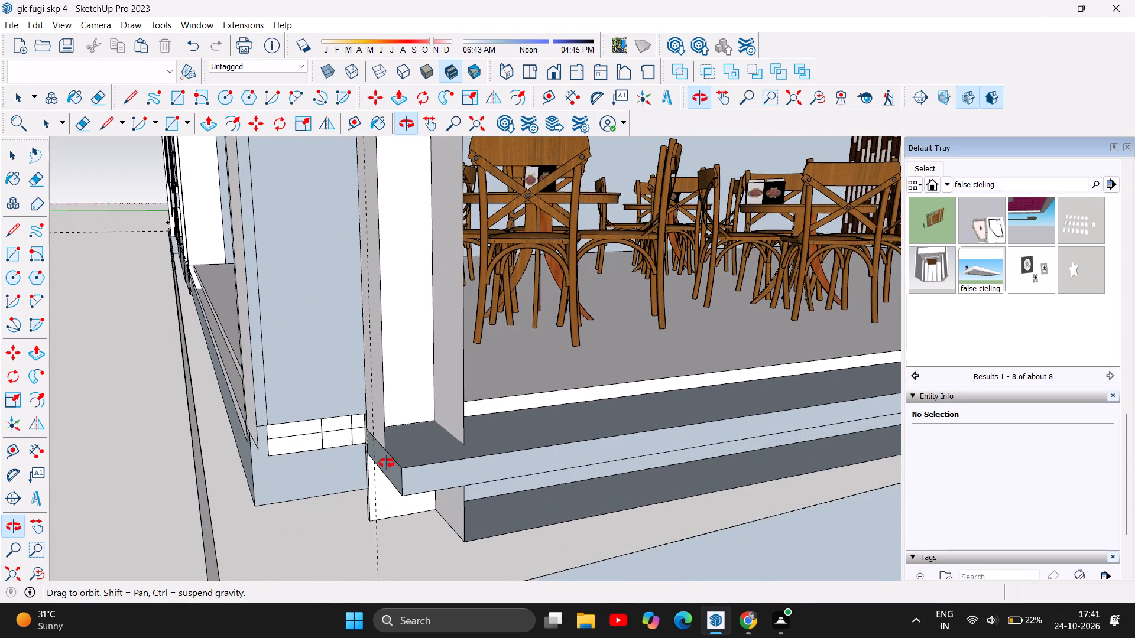
drag(387, 463, 485, 463)
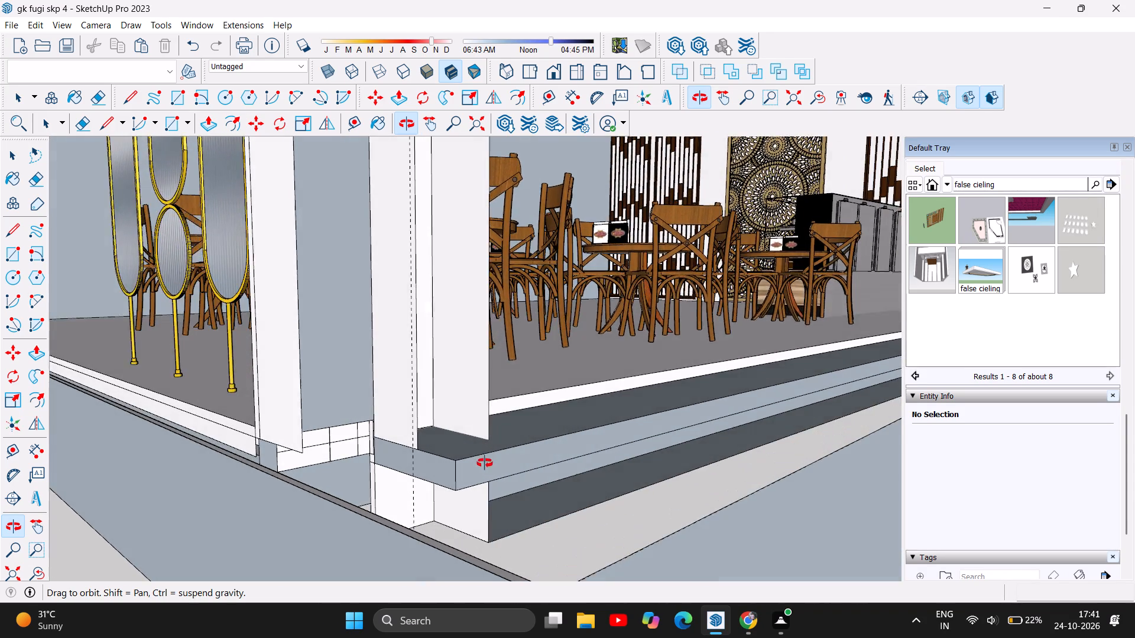
drag(485, 463, 584, 487)
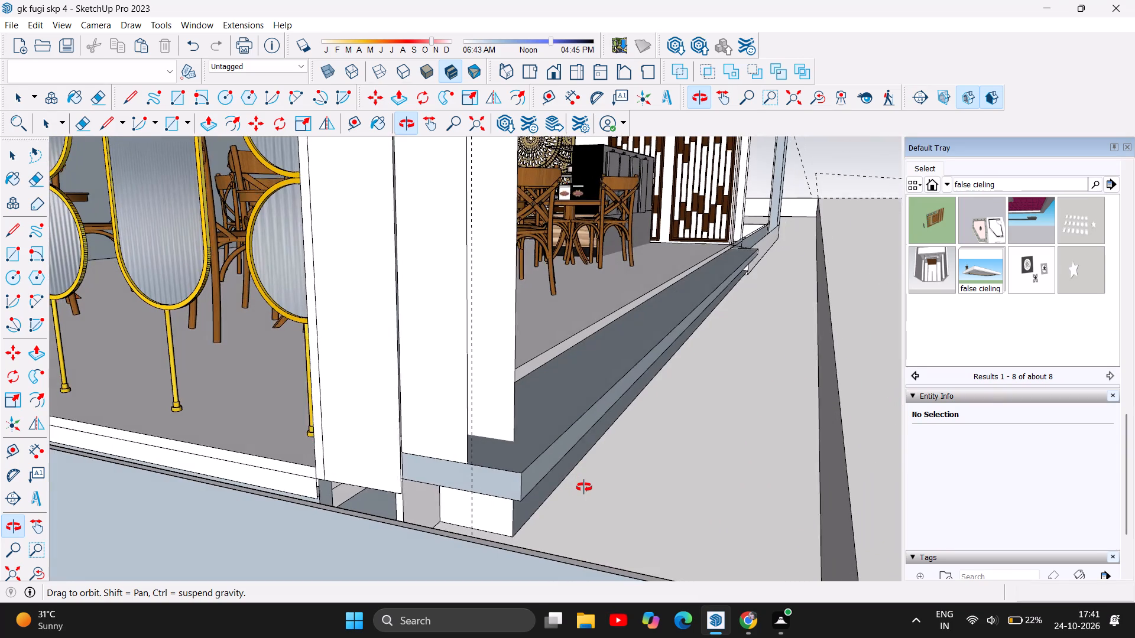
drag(584, 487, 570, 483)
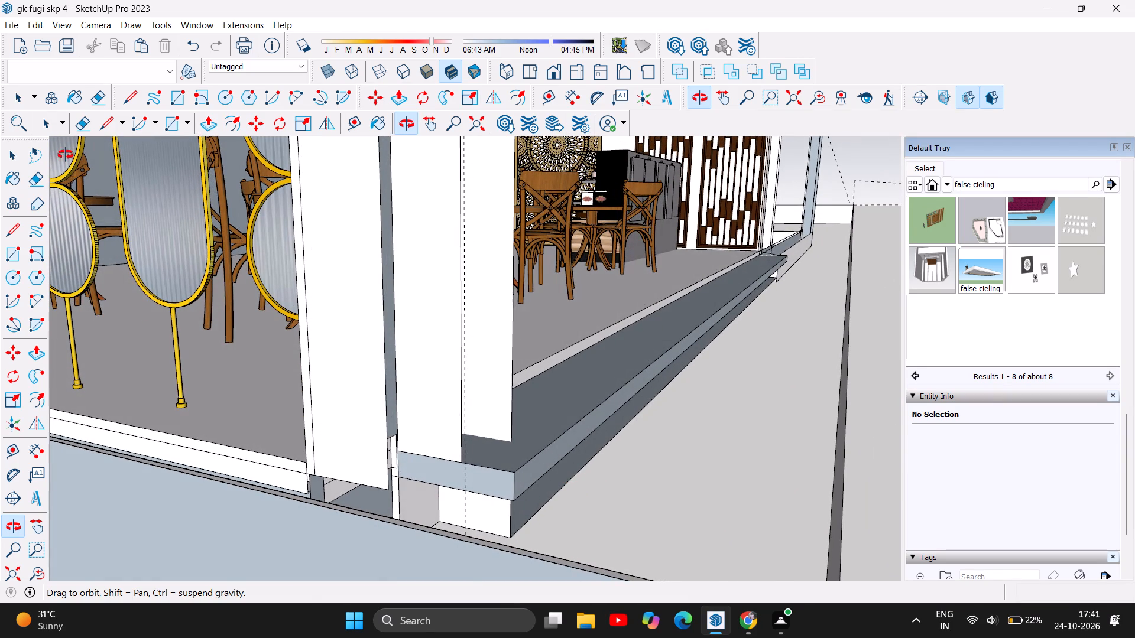
click(14, 230)
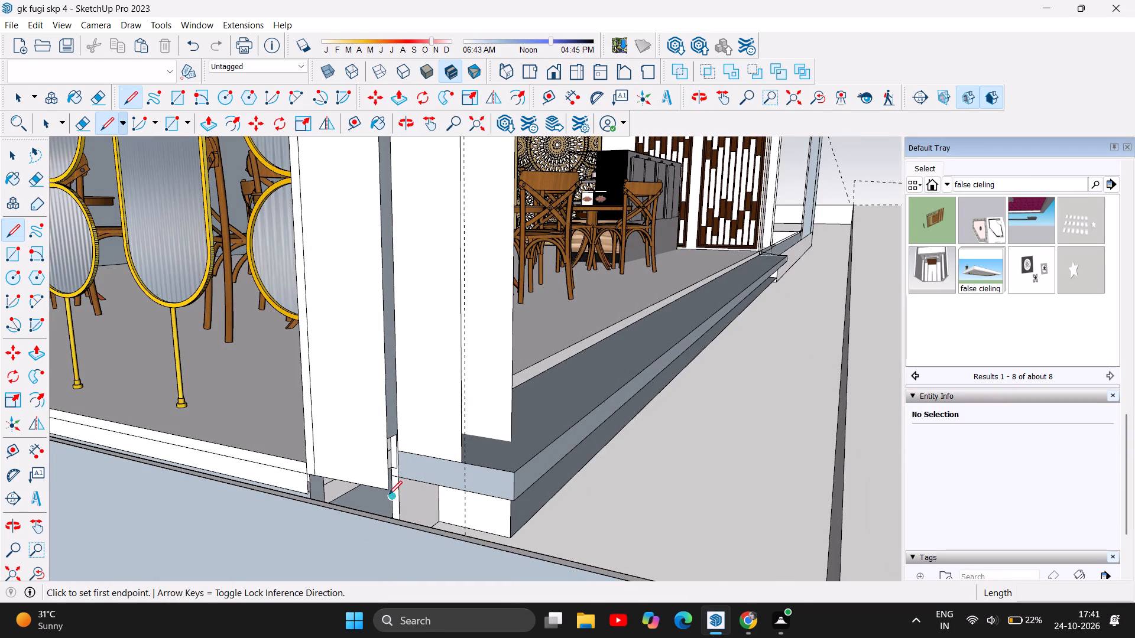
click(388, 486)
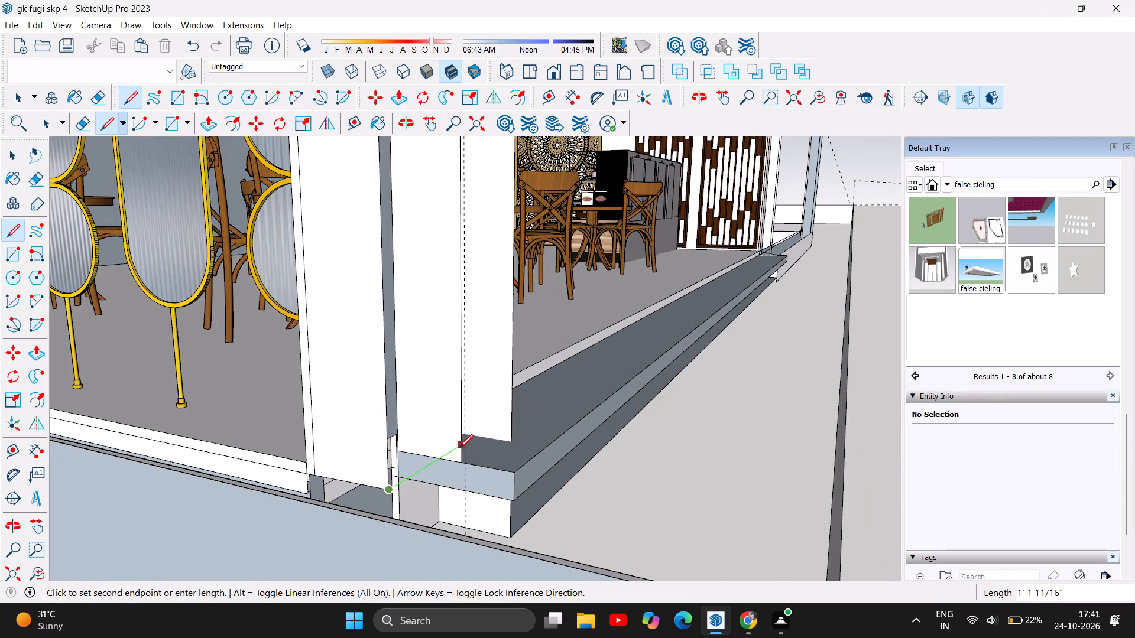
click(459, 448)
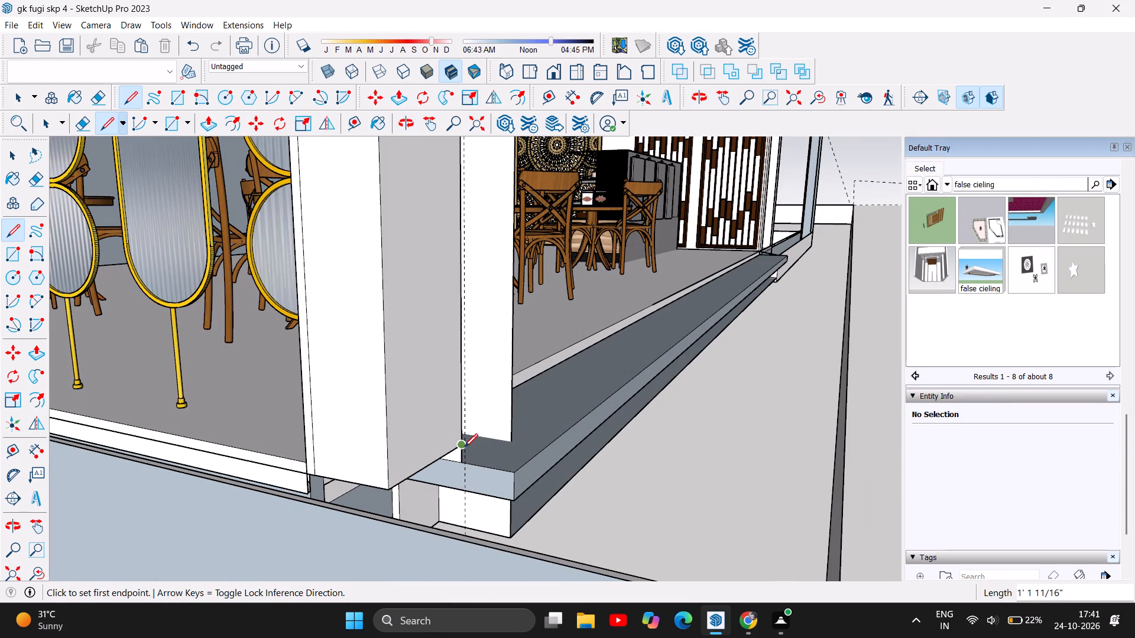
Continue the base line about 9 1/8" across the adjoining column part to its outer vertical edge.
click(463, 447)
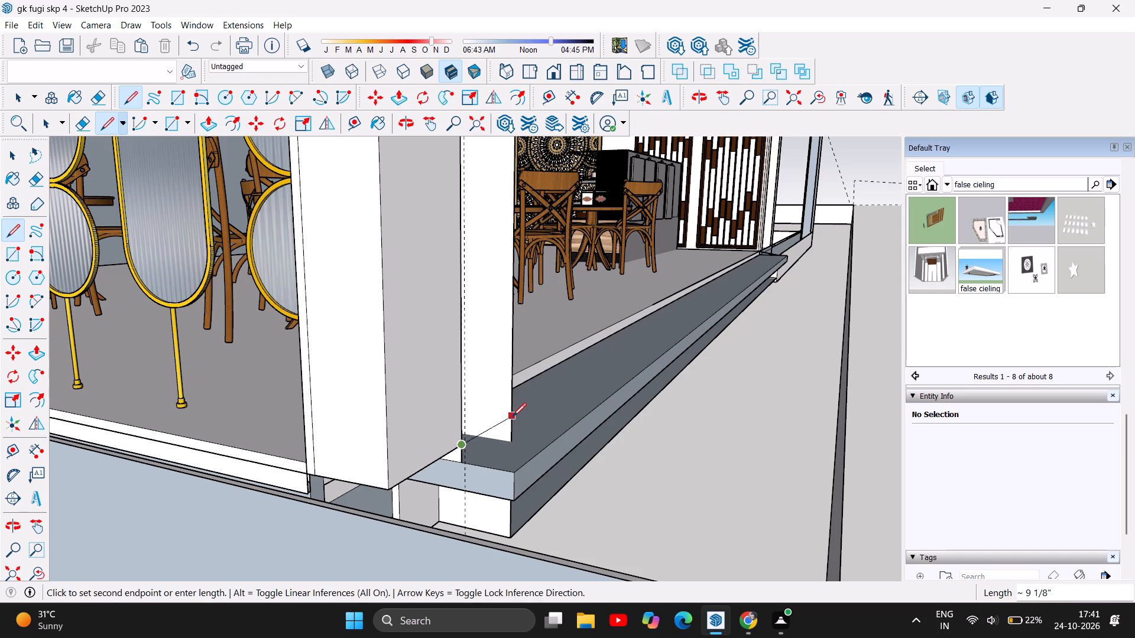
click(513, 416)
key(Escape)
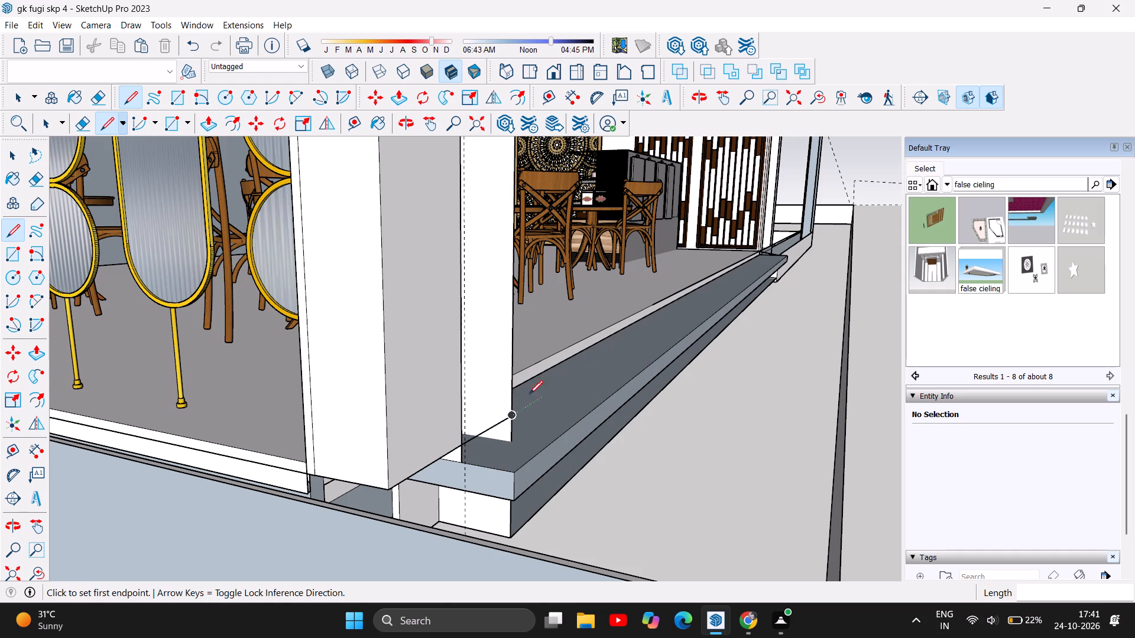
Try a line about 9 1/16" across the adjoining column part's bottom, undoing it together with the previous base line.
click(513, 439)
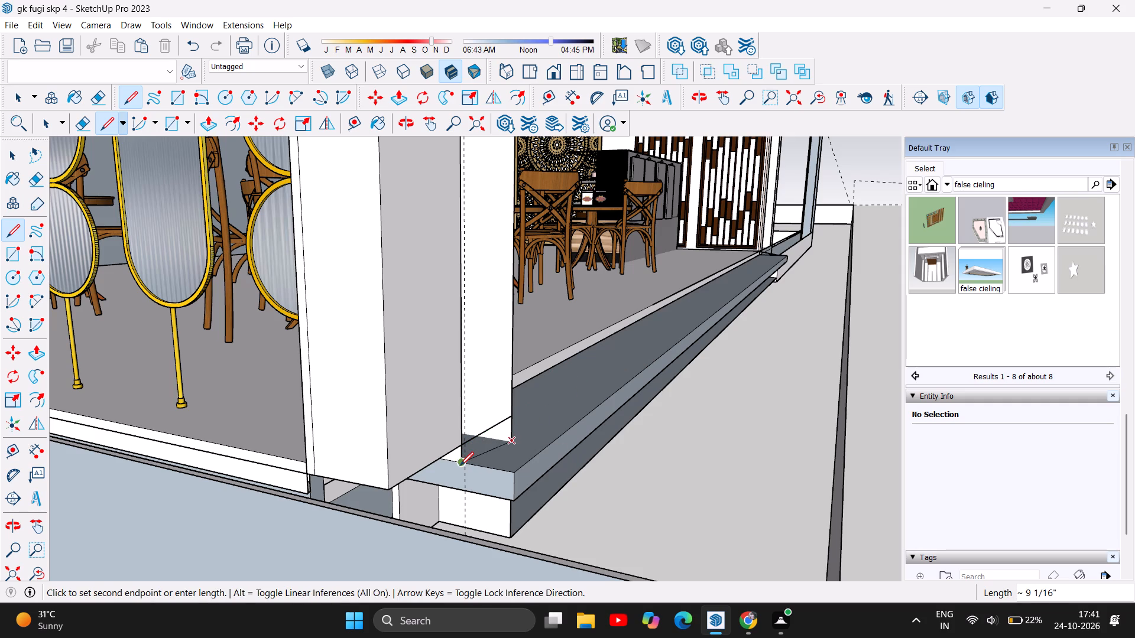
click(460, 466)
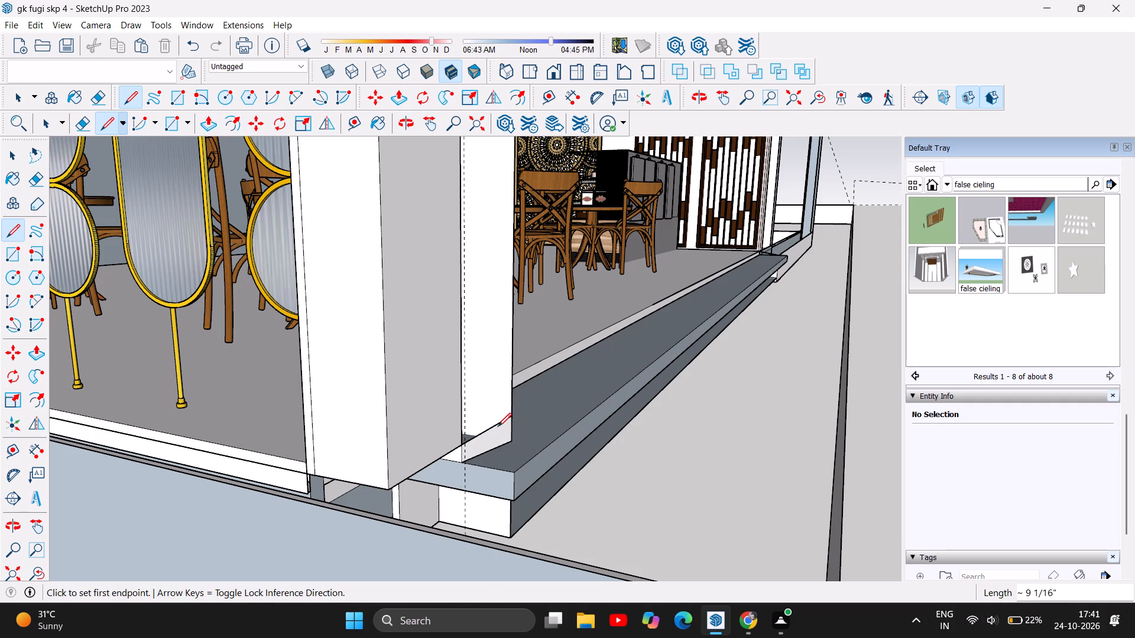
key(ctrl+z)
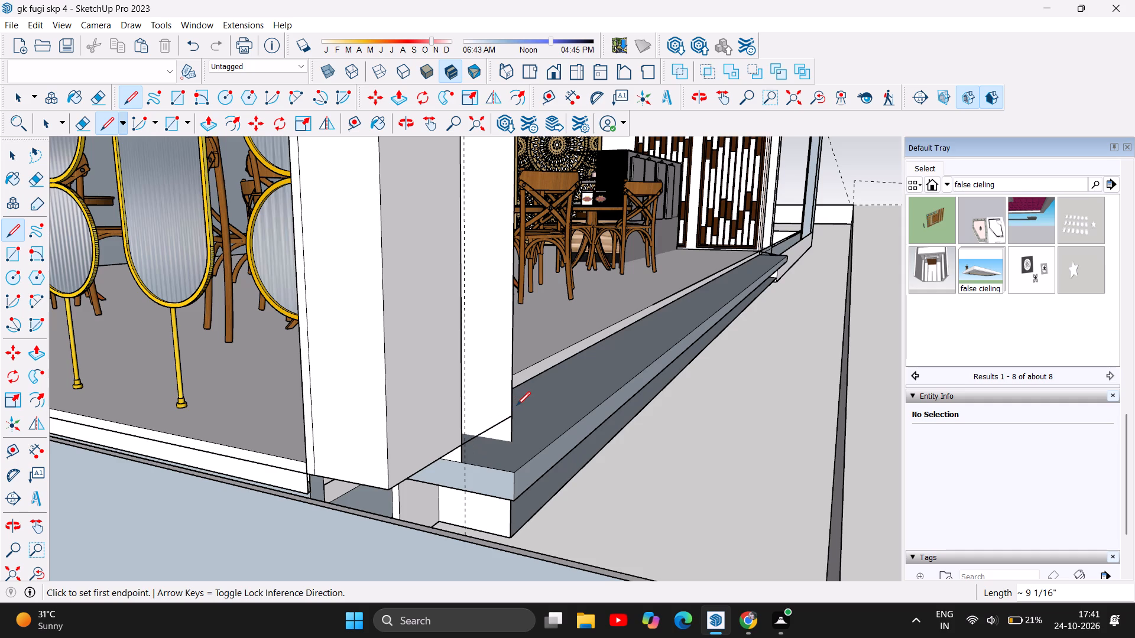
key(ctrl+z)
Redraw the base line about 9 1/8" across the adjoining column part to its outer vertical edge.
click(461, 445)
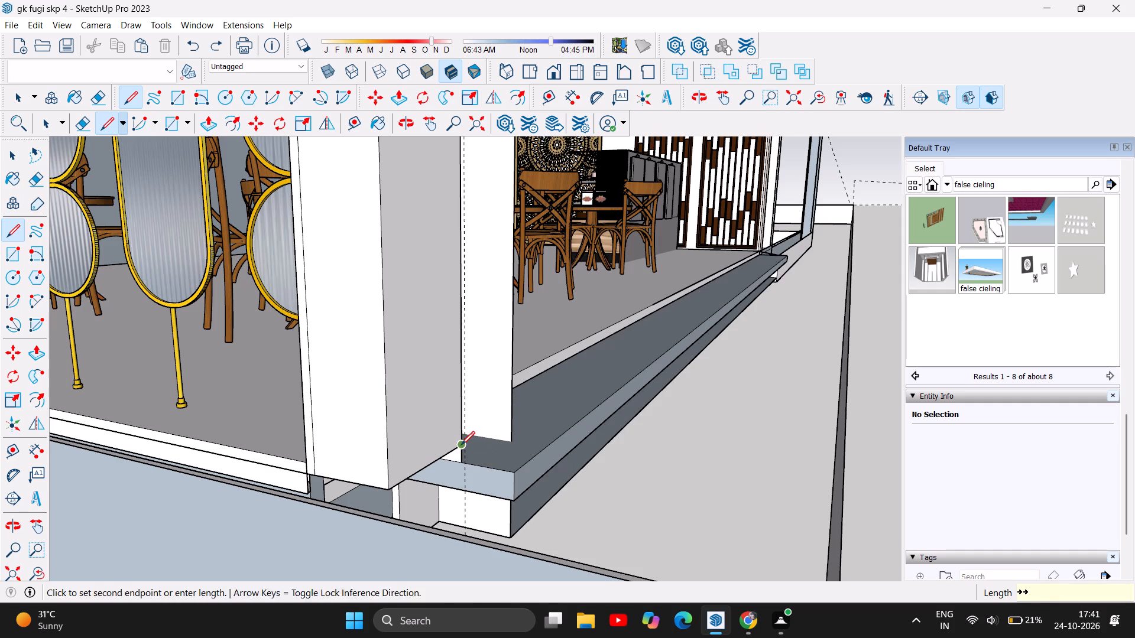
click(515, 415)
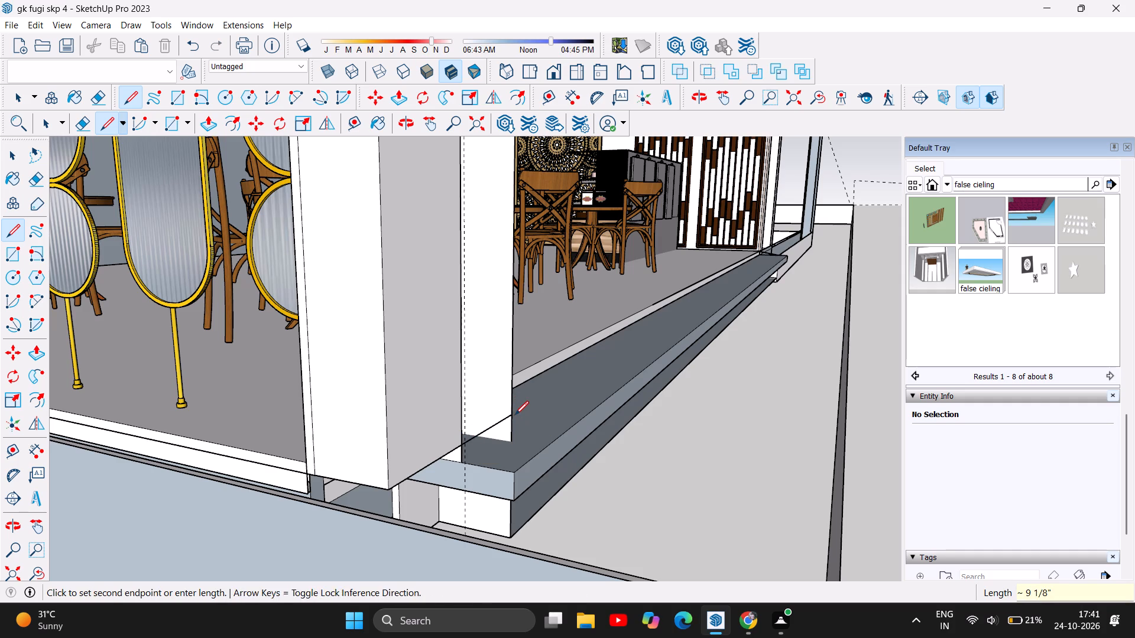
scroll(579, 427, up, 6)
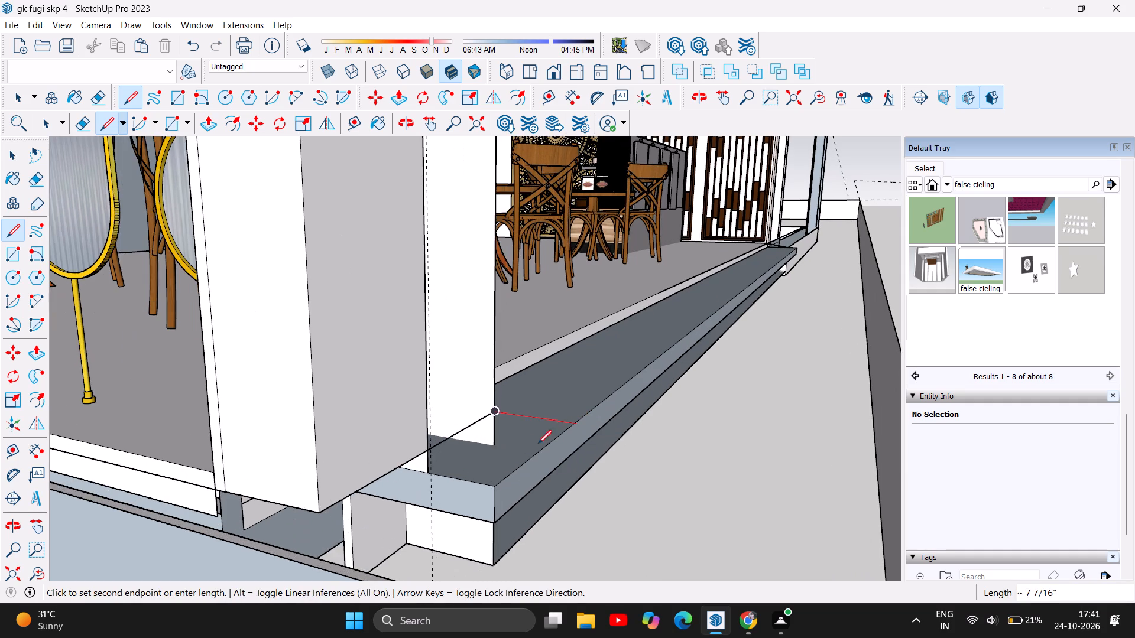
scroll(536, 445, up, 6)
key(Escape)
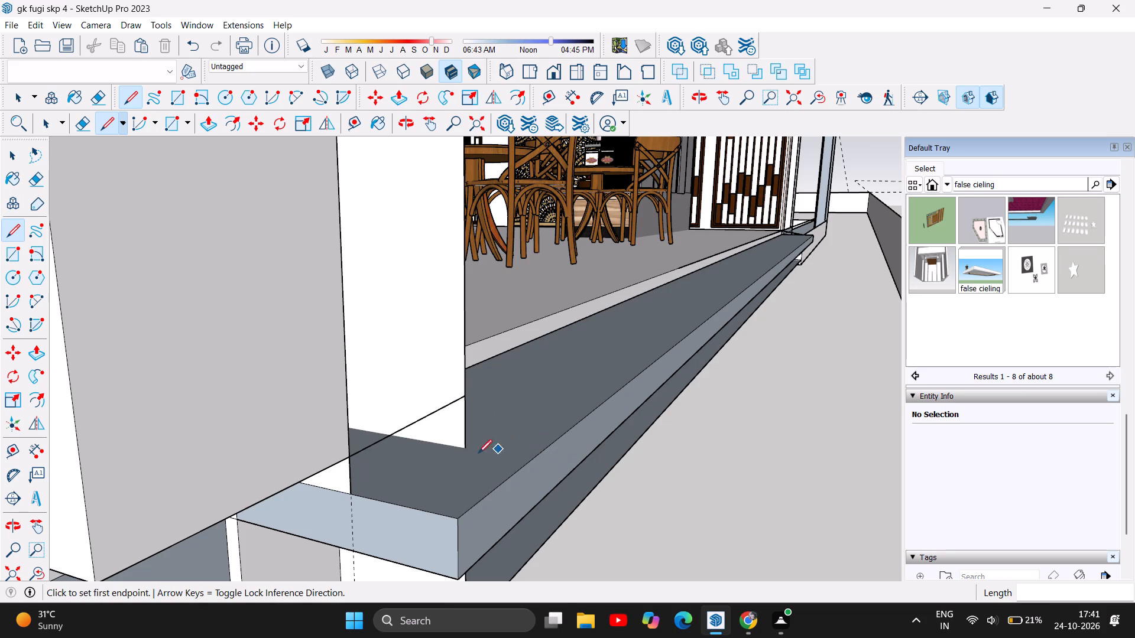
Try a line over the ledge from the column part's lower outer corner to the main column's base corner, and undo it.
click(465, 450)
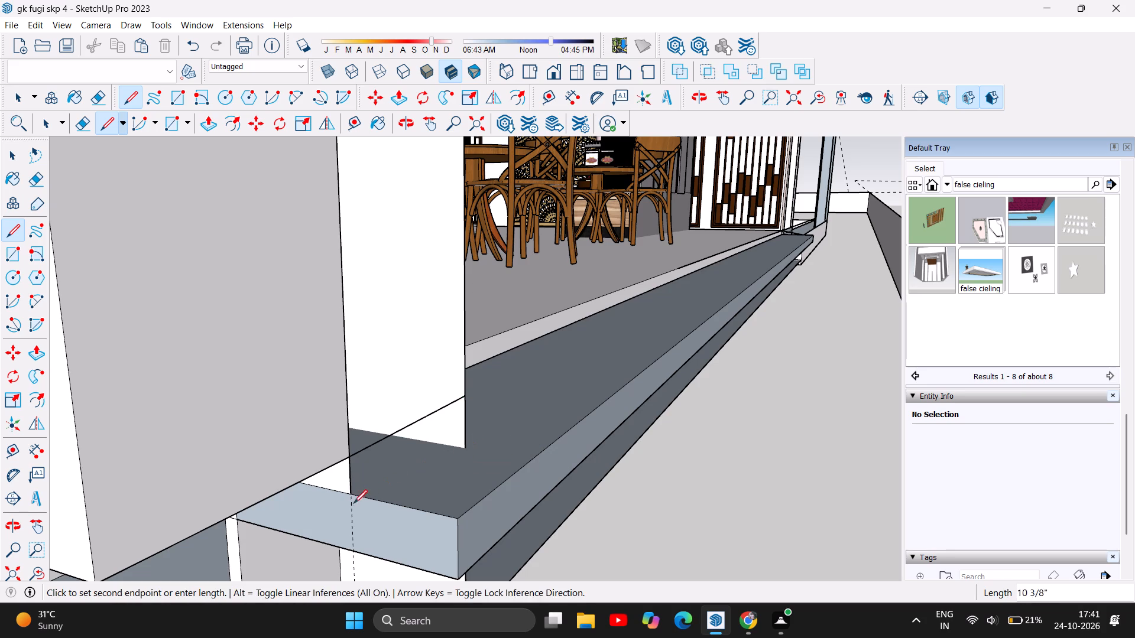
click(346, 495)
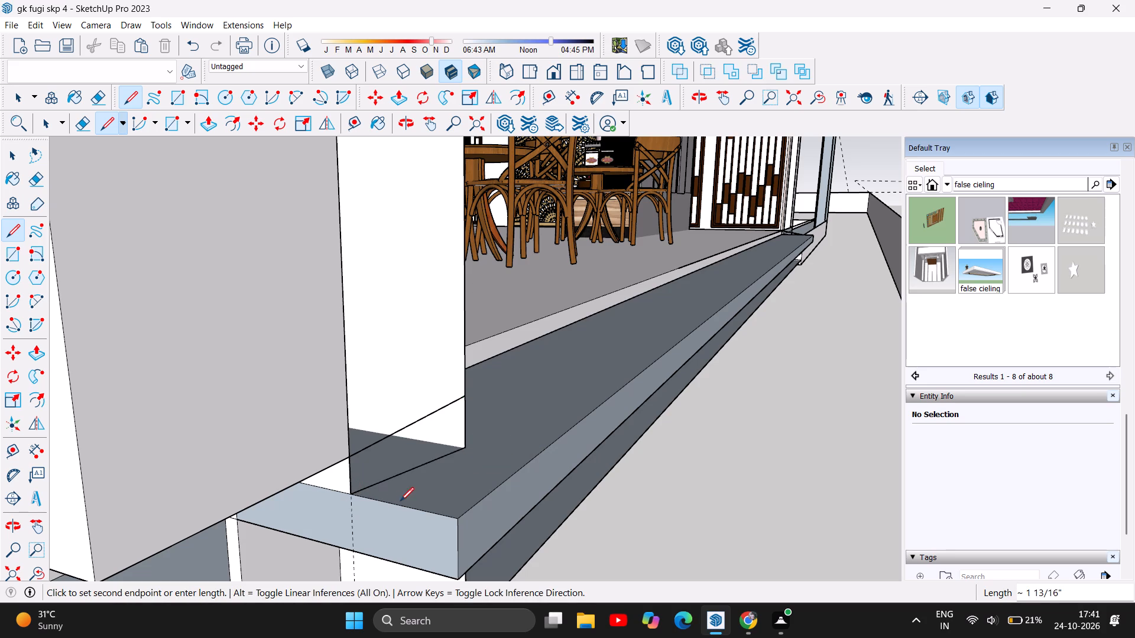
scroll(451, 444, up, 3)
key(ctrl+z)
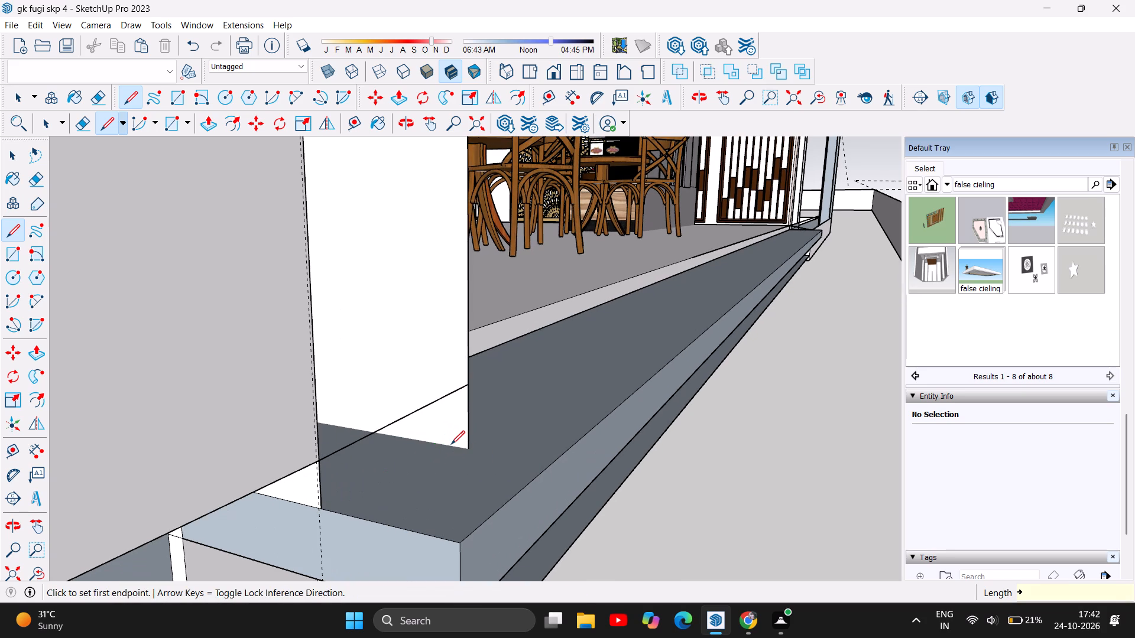
Examine the corner column's base, its recess and the ledge end from several sides.
click(405, 121)
drag(562, 361, 511, 364)
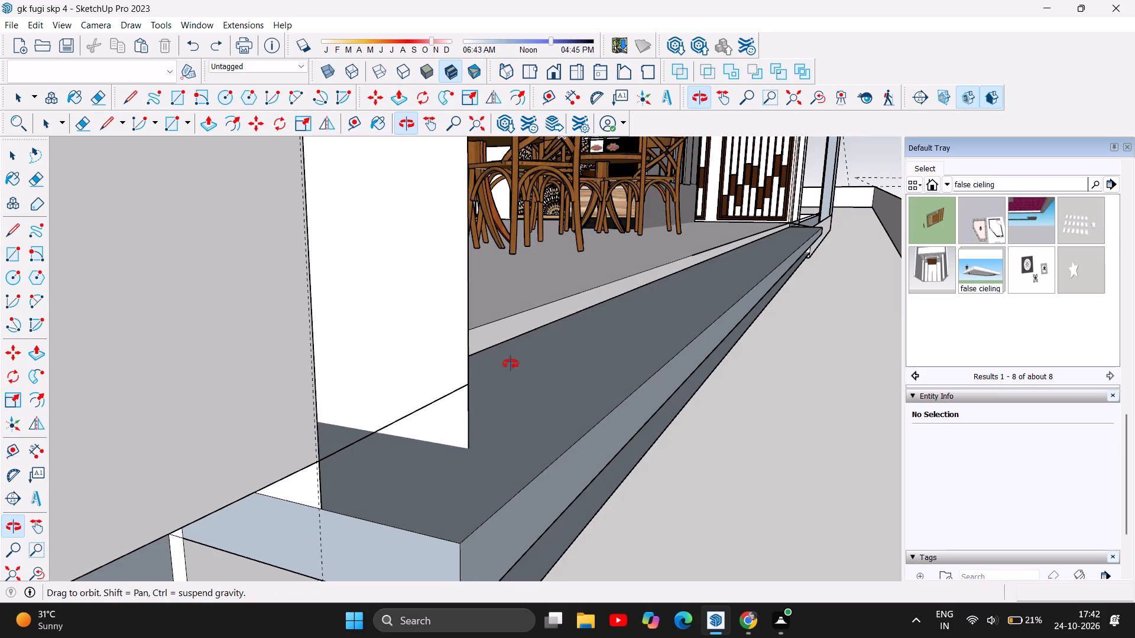
drag(511, 364, 132, 465)
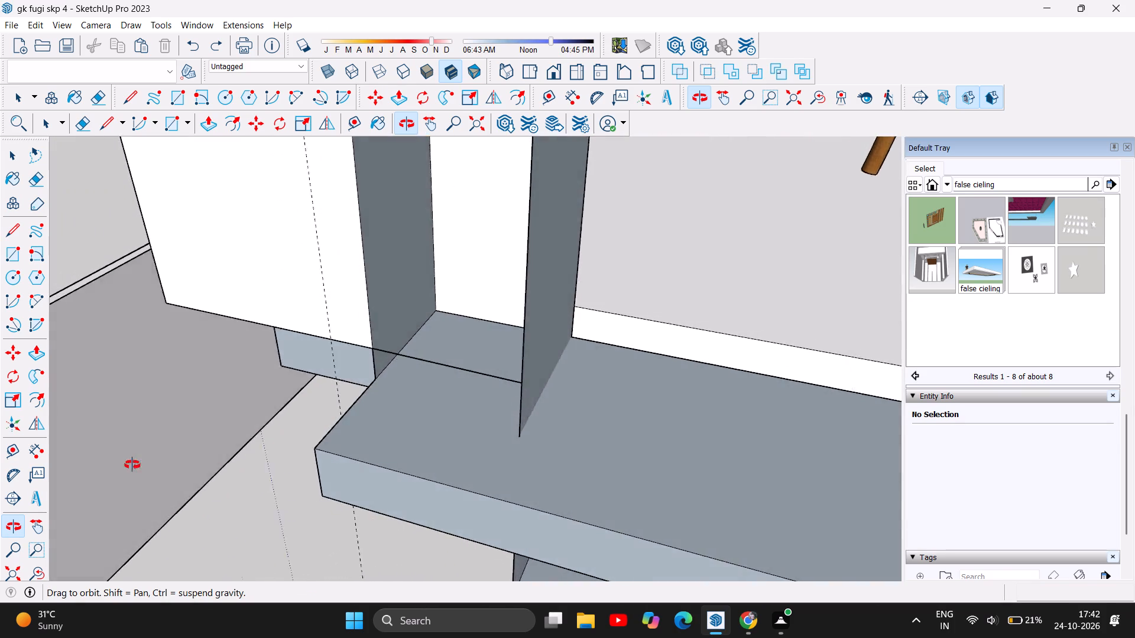
drag(132, 465, 473, 384)
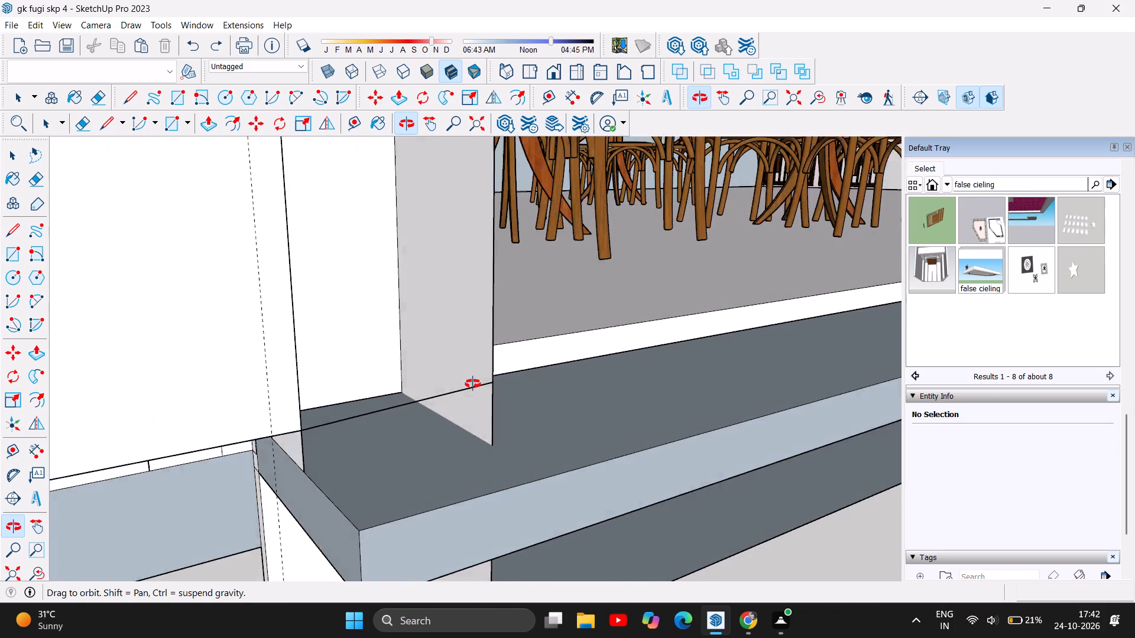
drag(473, 384, 698, 379)
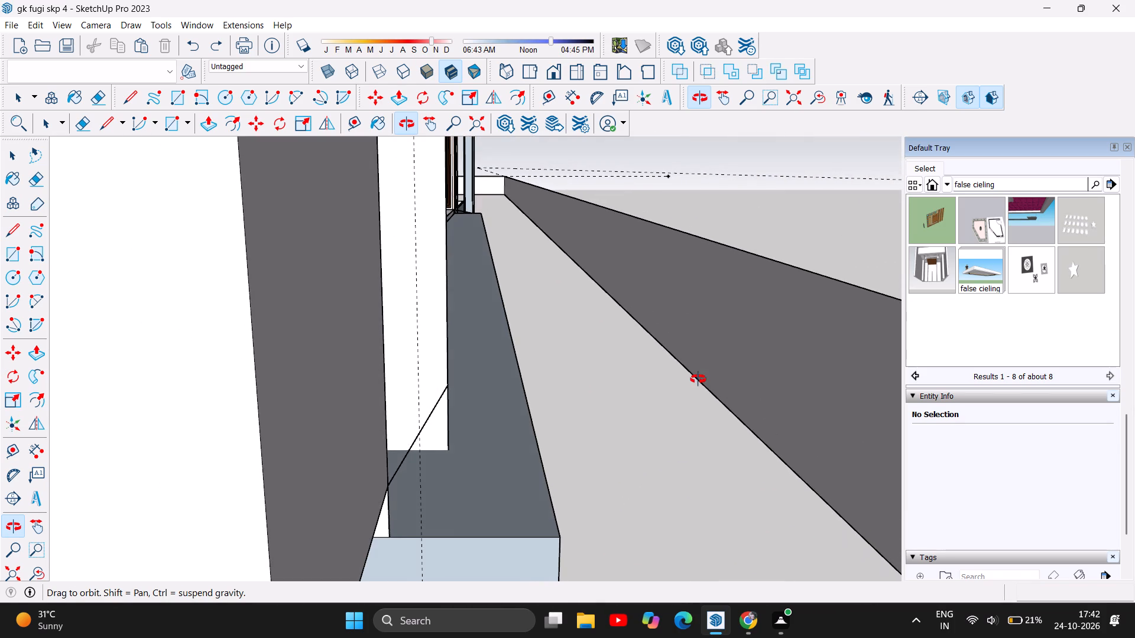
drag(698, 379, 647, 399)
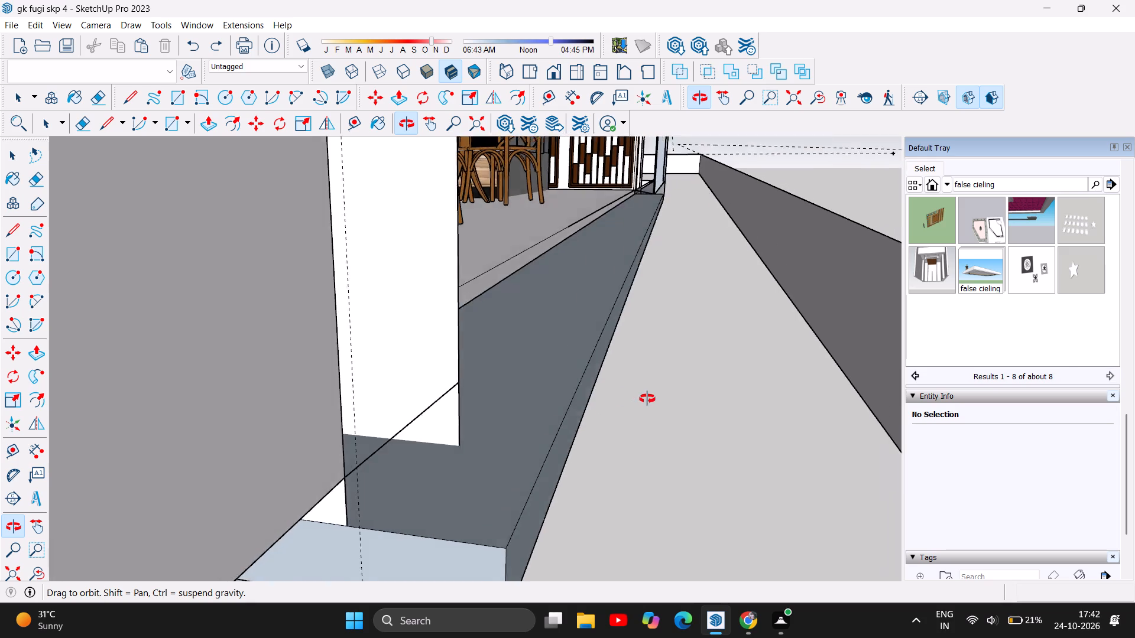
drag(647, 399, 692, 386)
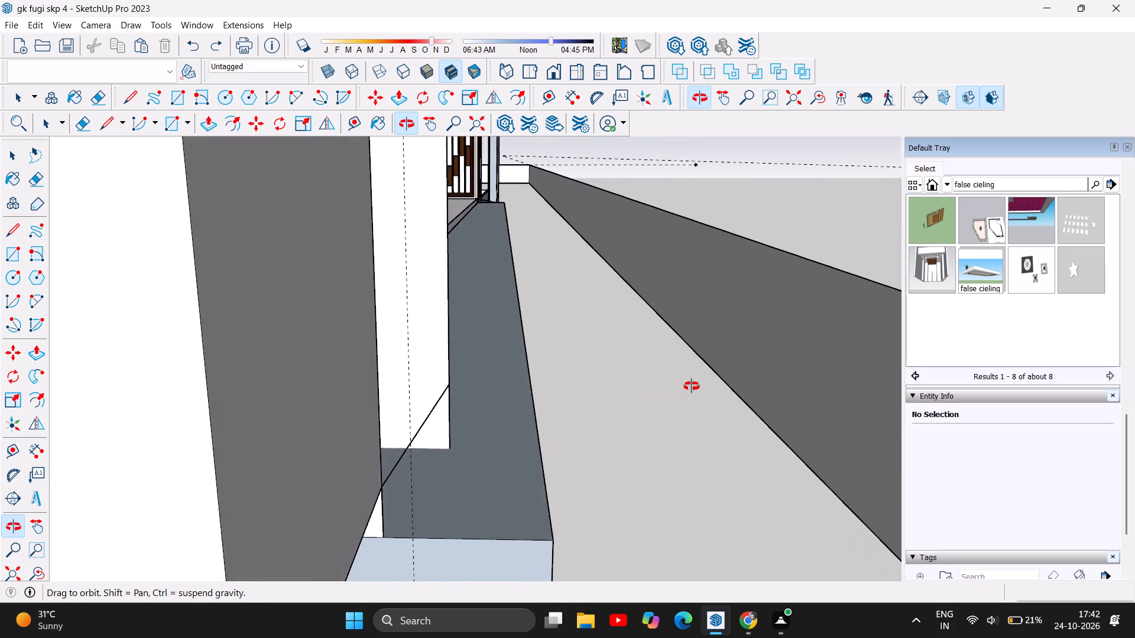
drag(692, 386, 439, 398)
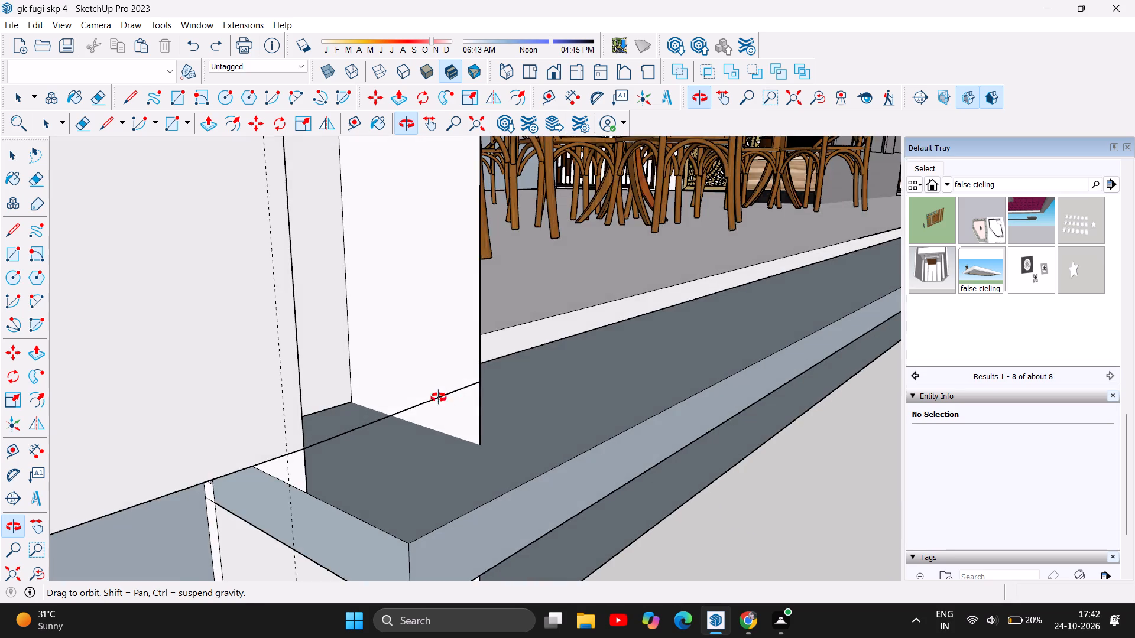
drag(439, 398, 193, 364)
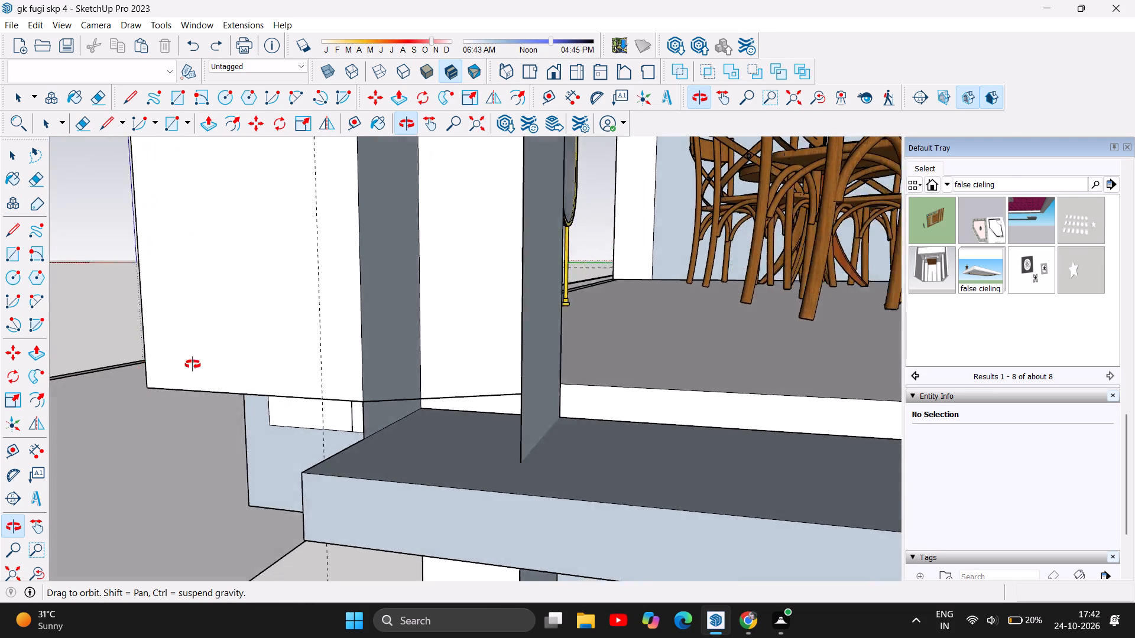
drag(193, 364, 213, 366)
scroll(453, 415, down, 2)
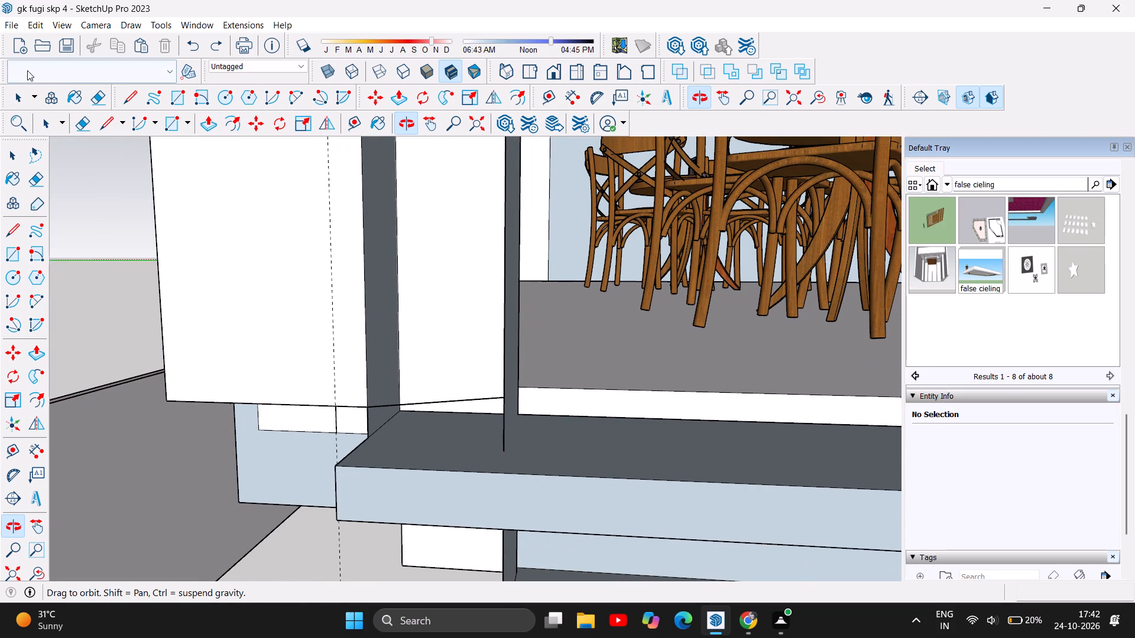
Delete the 9 1/8" line crossing the column part just above the ledge.
click(17, 99)
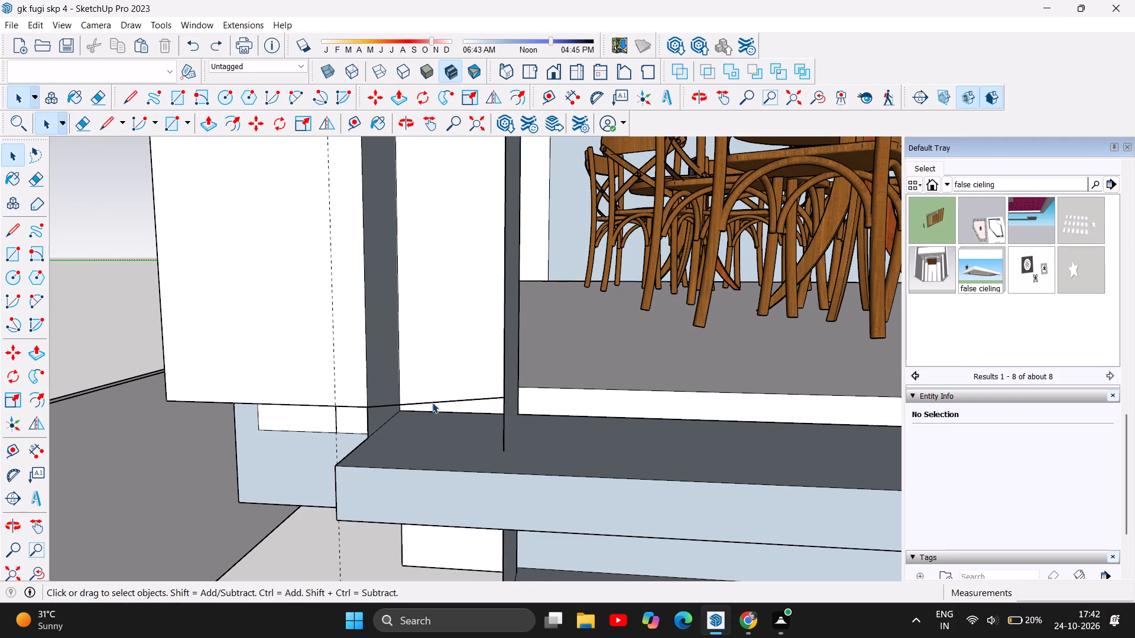
click(433, 401)
key(Delete)
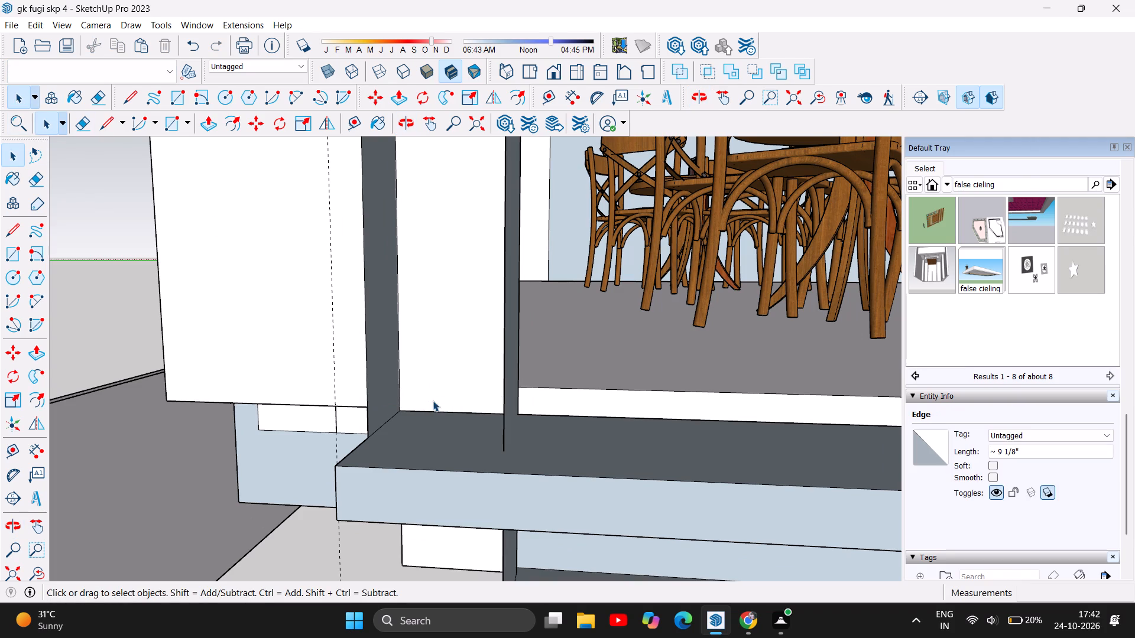
Push/pull the corner column's recessed face about 8 1/8" outward, flush with the column's outer face.
click(215, 123)
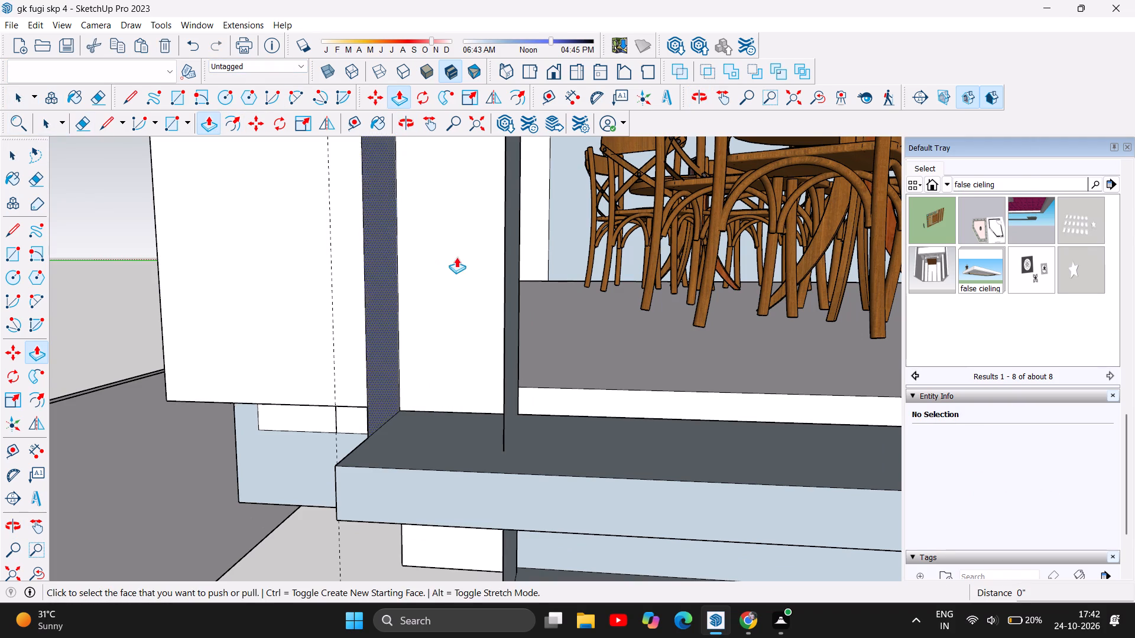
drag(456, 257, 410, 364)
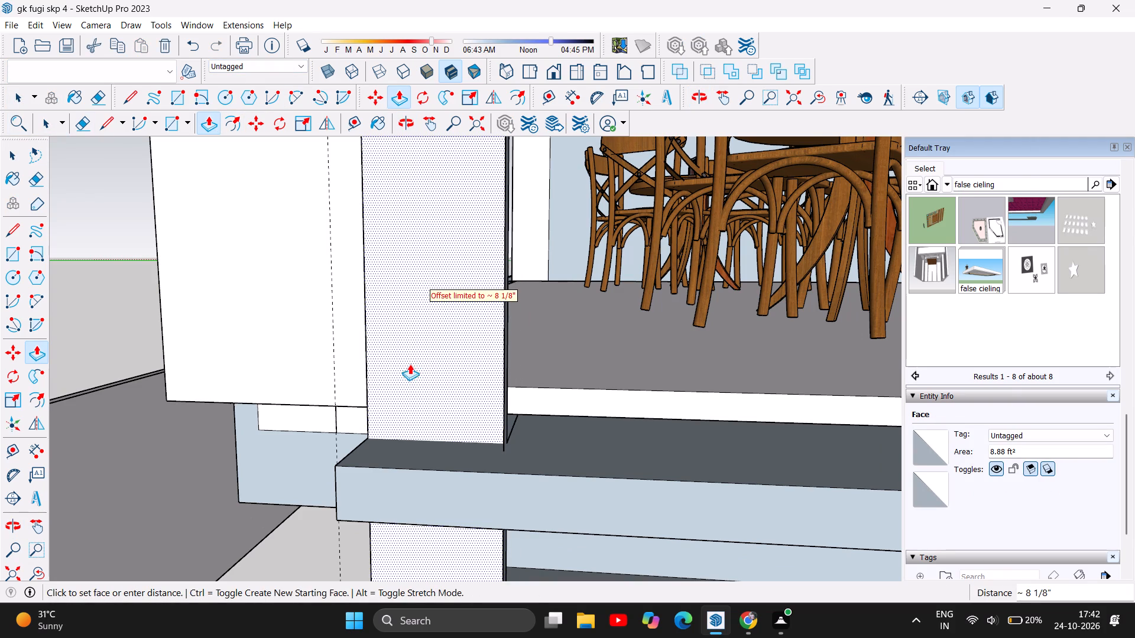
drag(410, 364, 407, 372)
scroll(338, 463, down, 5)
scroll(254, 489, down, 4)
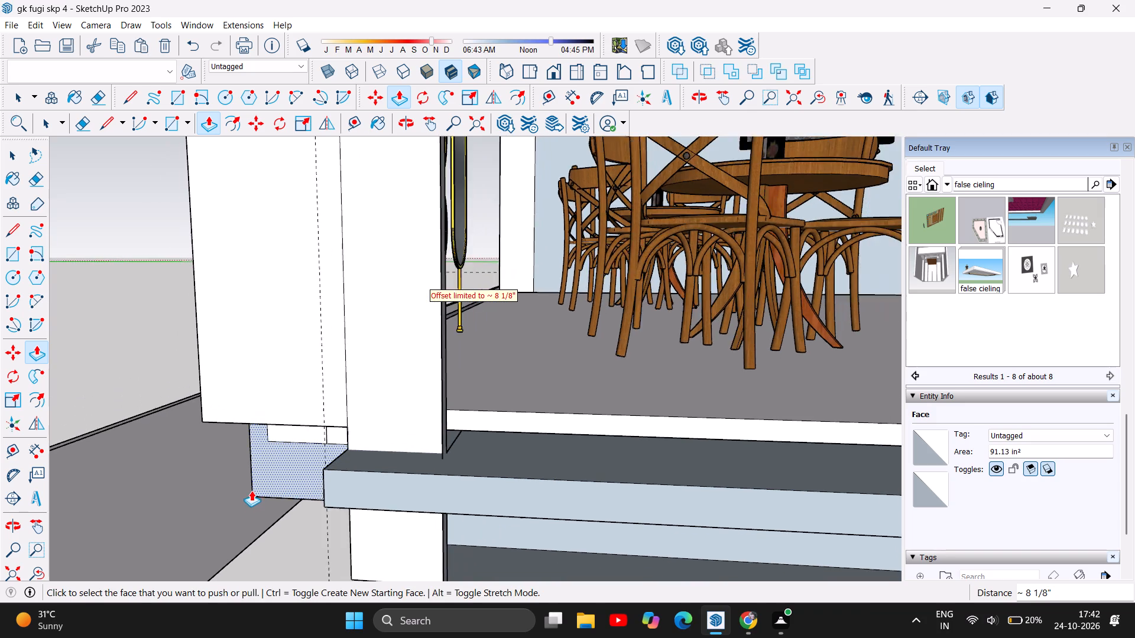
scroll(251, 490, down, 3)
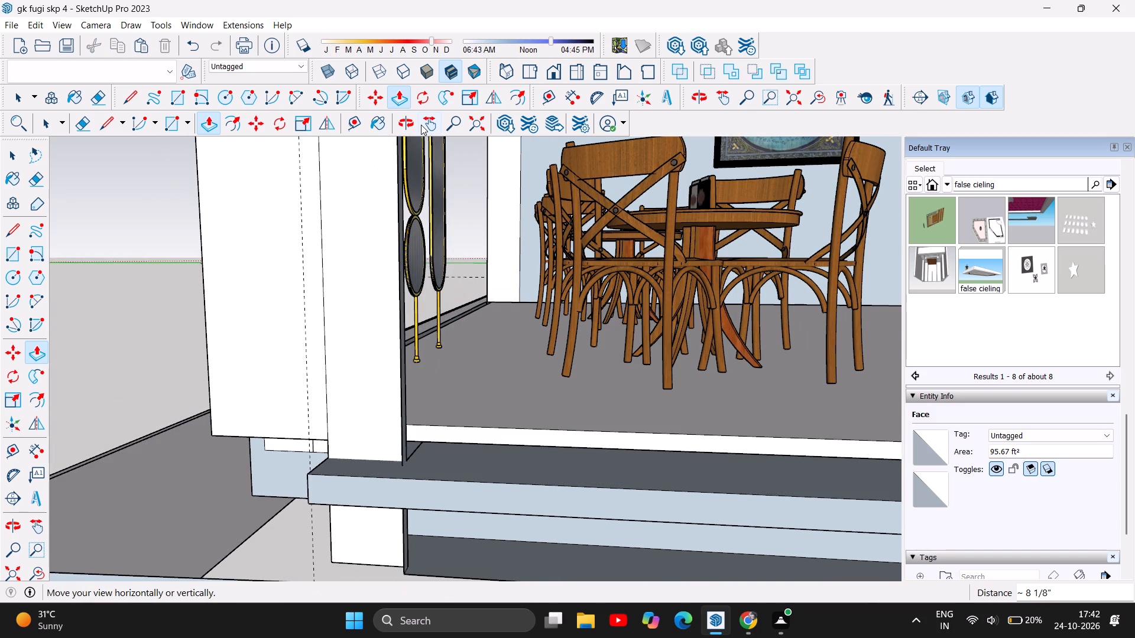
Push/pull the column's recessed face at the ledge end about 8 7/8", closing the recess beside the mirror screens.
click(405, 122)
drag(487, 457, 275, 450)
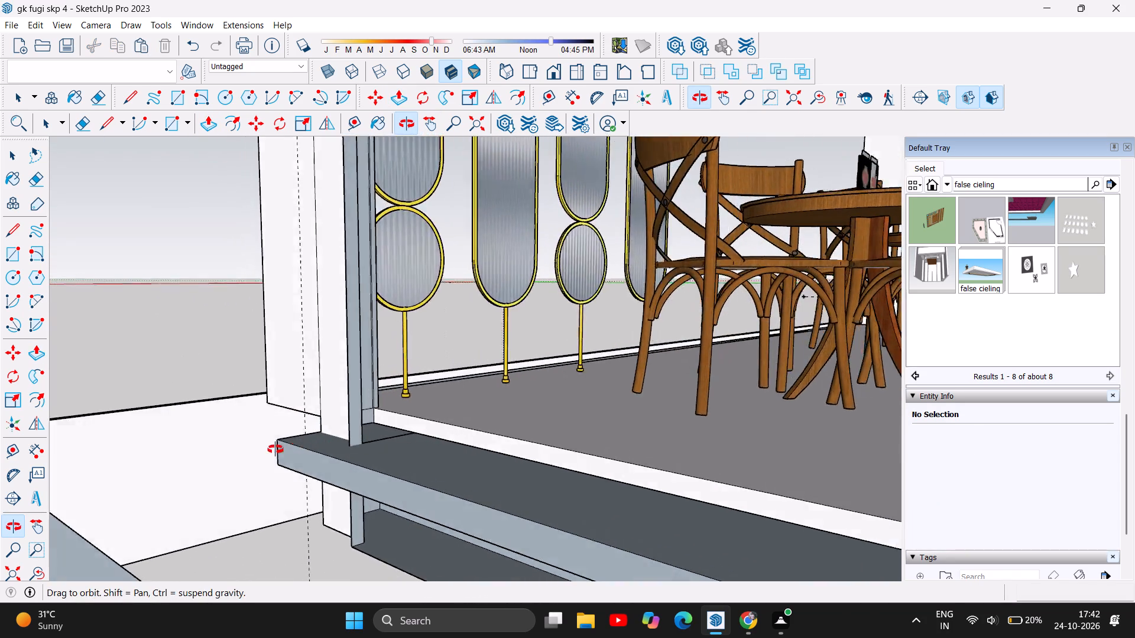
drag(275, 450, 89, 436)
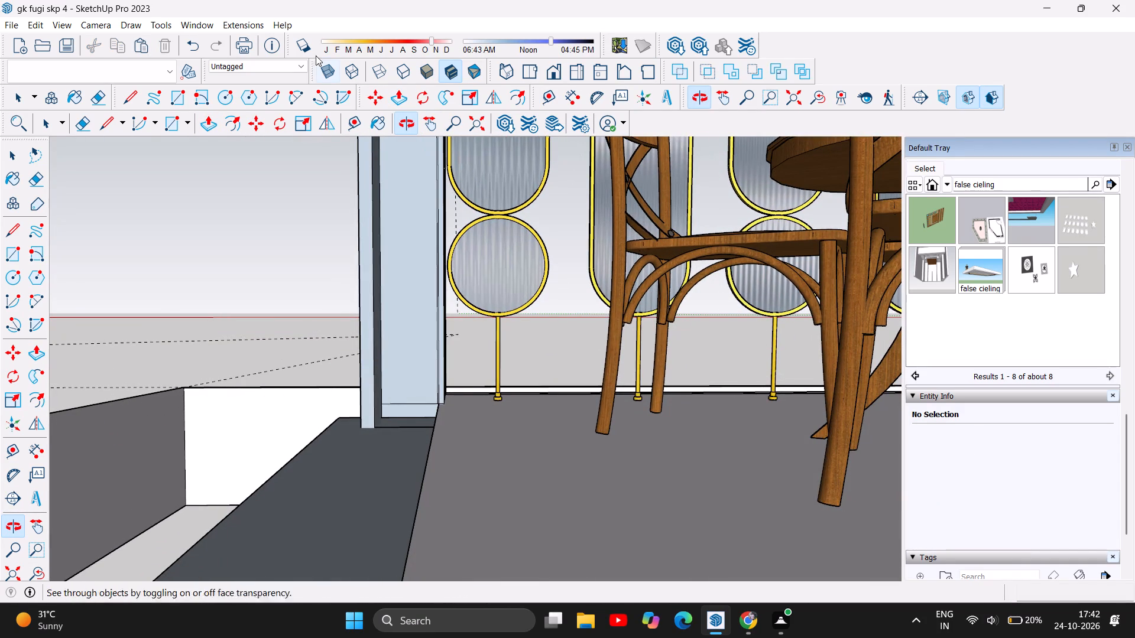
click(205, 122)
drag(406, 232, 384, 258)
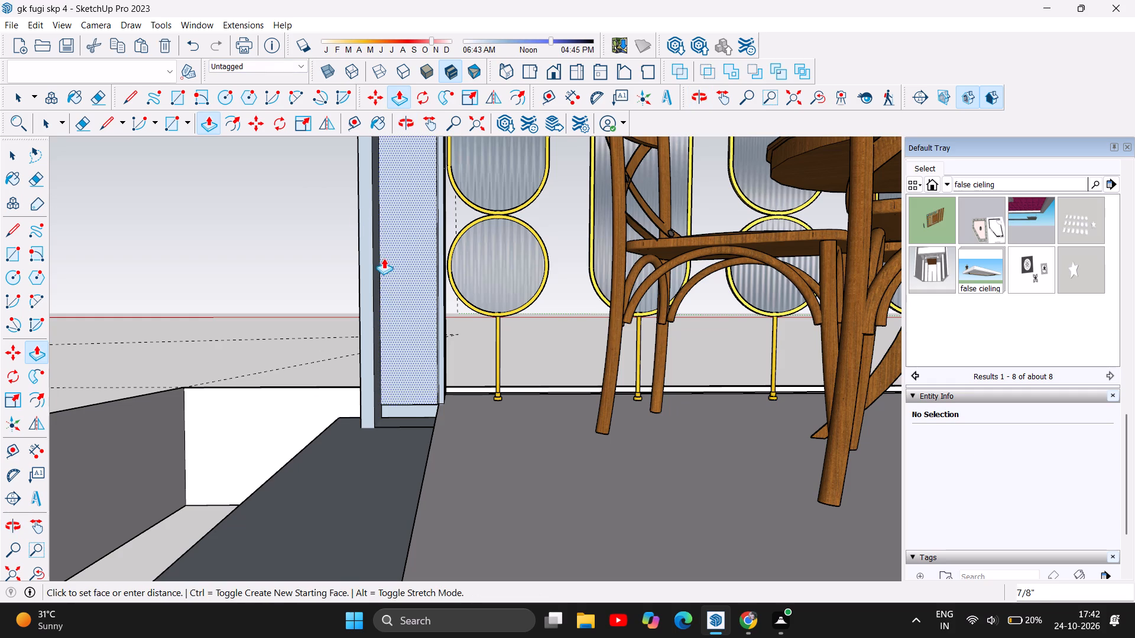
drag(384, 258, 343, 298)
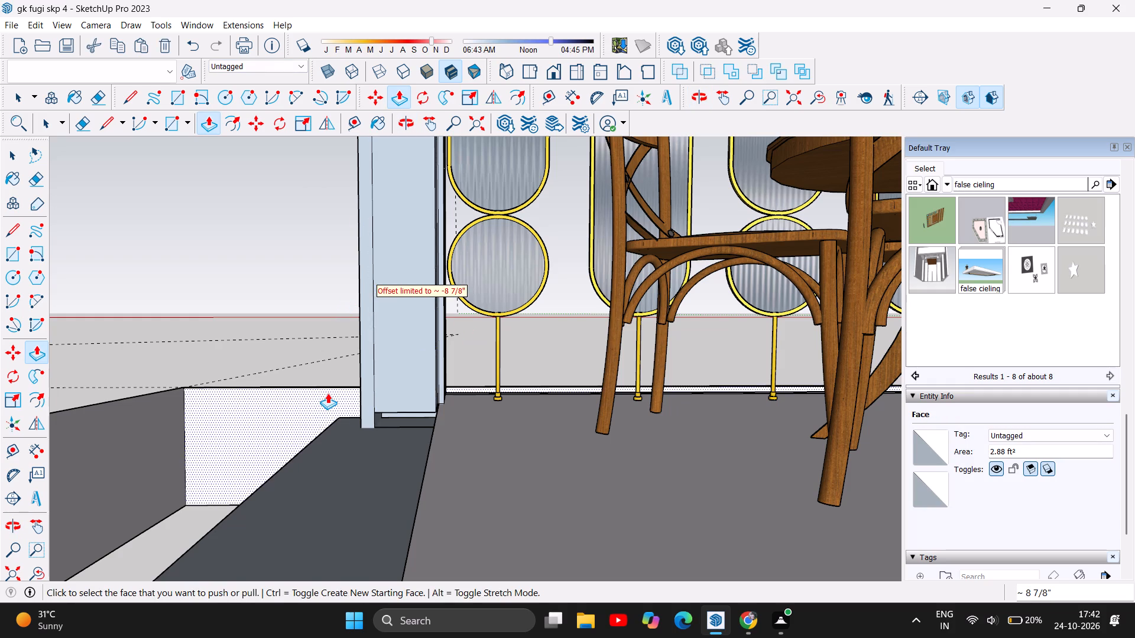
Pull the ledge's top face up 2 3/8" to close the gap beneath the corner column.
scroll(388, 418, up, 14)
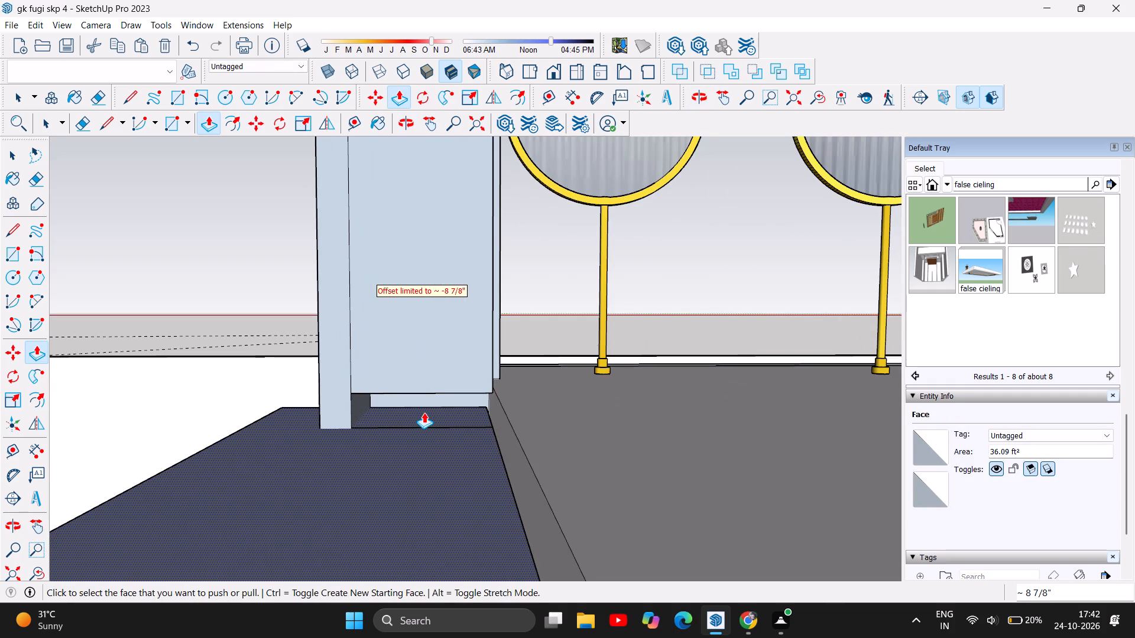
drag(424, 412, 432, 372)
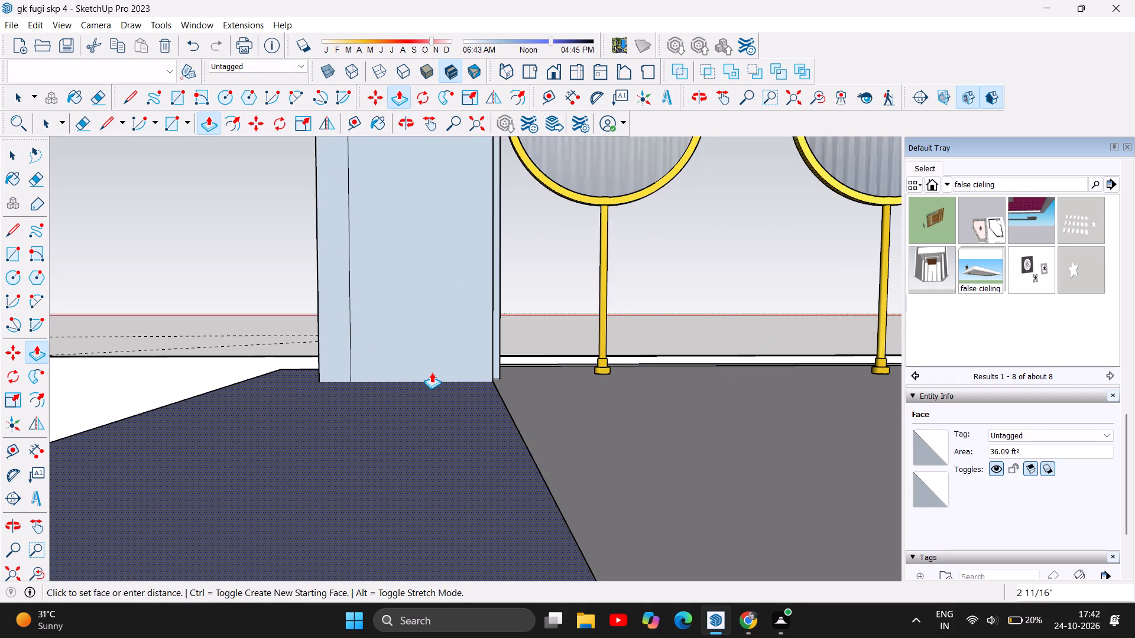
drag(432, 372, 436, 384)
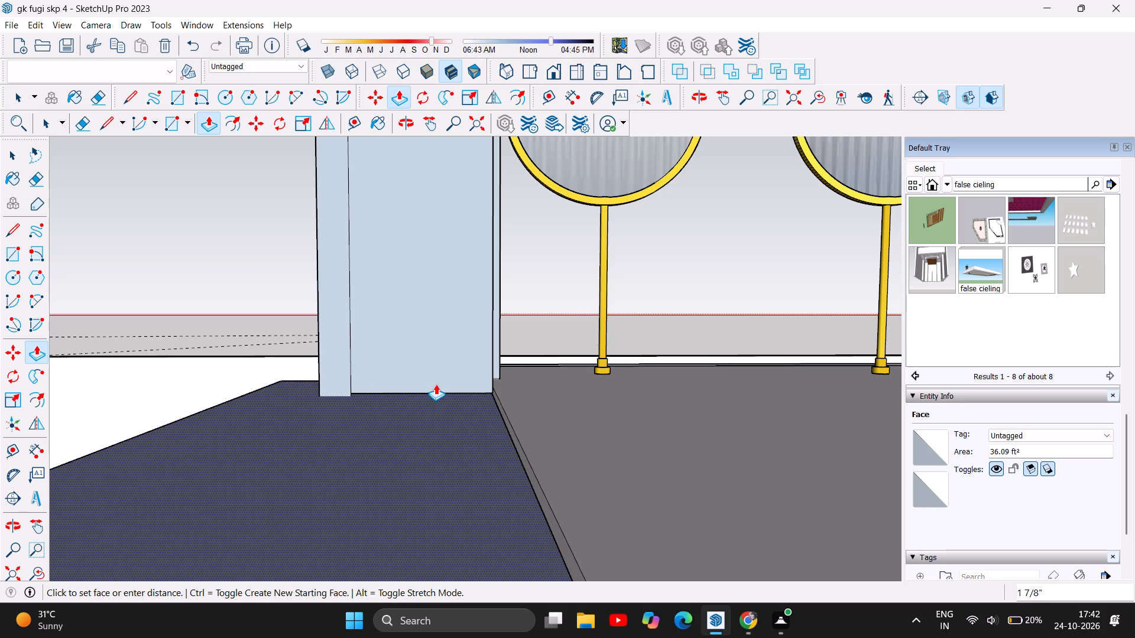
drag(436, 384, 445, 376)
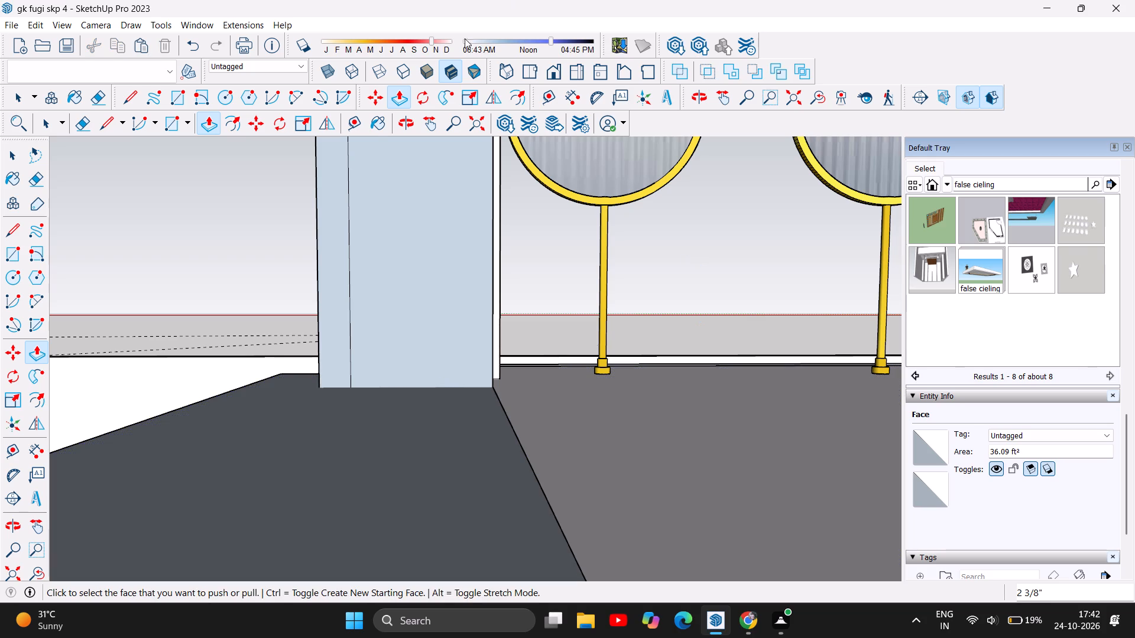
Push/pull the corner column base's outer face outward about 1 13/16", followed by a further 4 5/16", over the ledge end.
click(403, 123)
drag(288, 325, 667, 369)
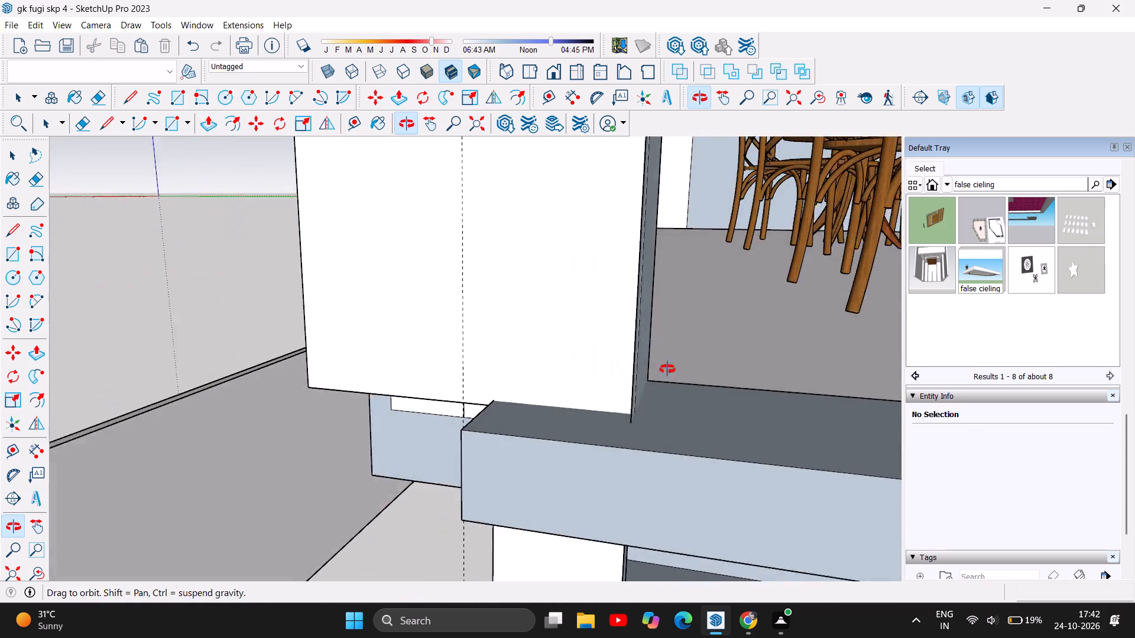
drag(667, 369, 885, 402)
drag(619, 389, 860, 314)
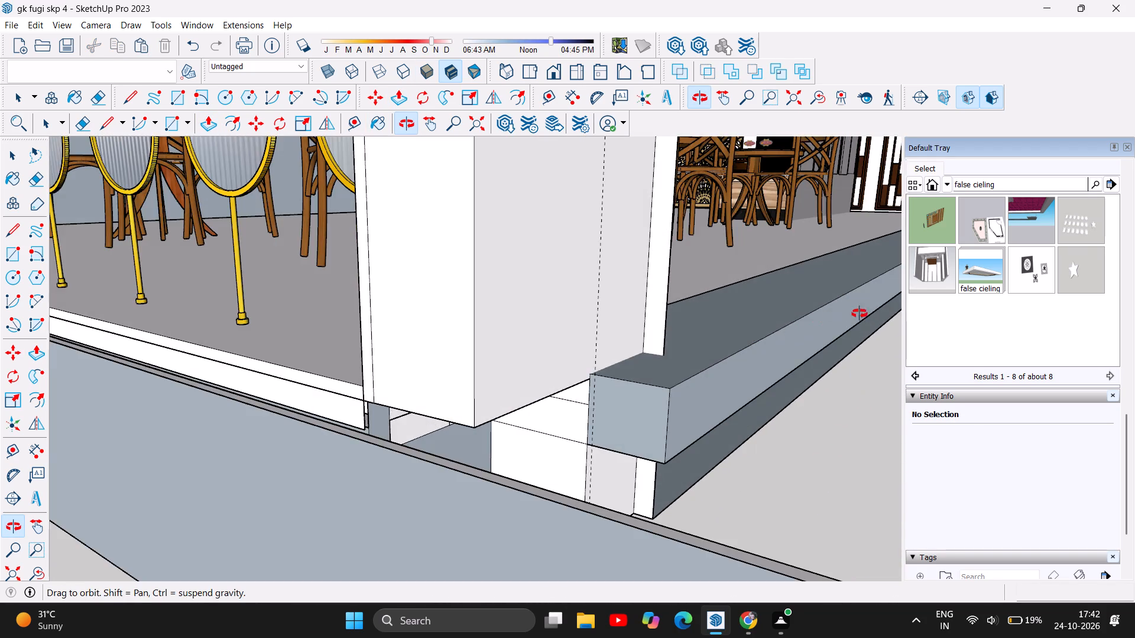
drag(860, 314, 865, 315)
drag(505, 395, 547, 425)
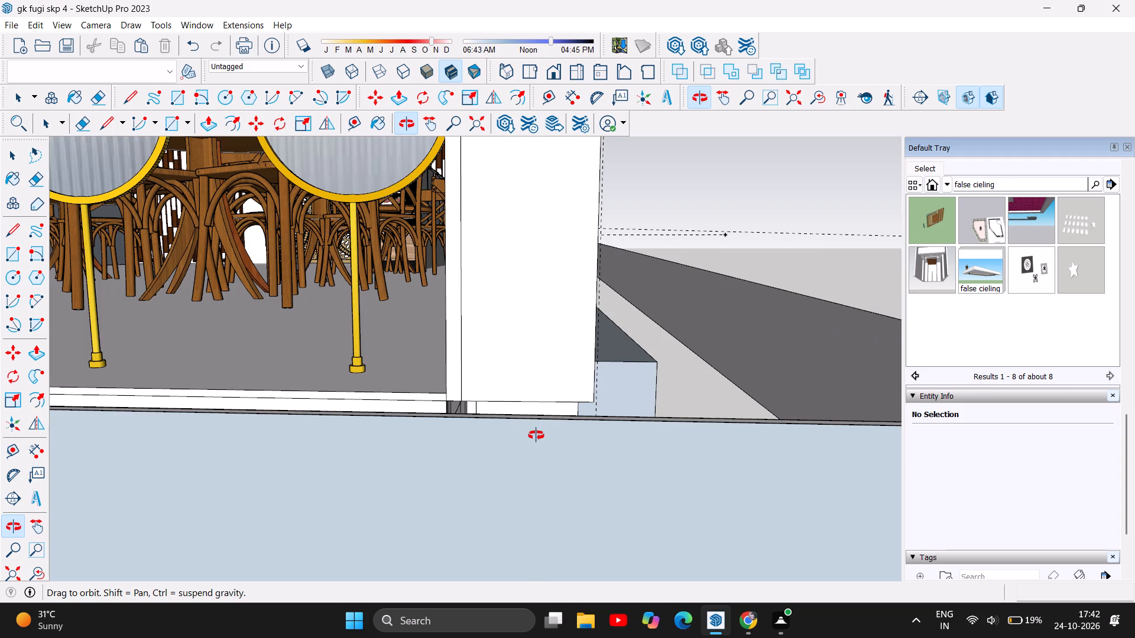
scroll(535, 438, down, 4)
scroll(442, 499, down, 6)
drag(563, 406, 487, 442)
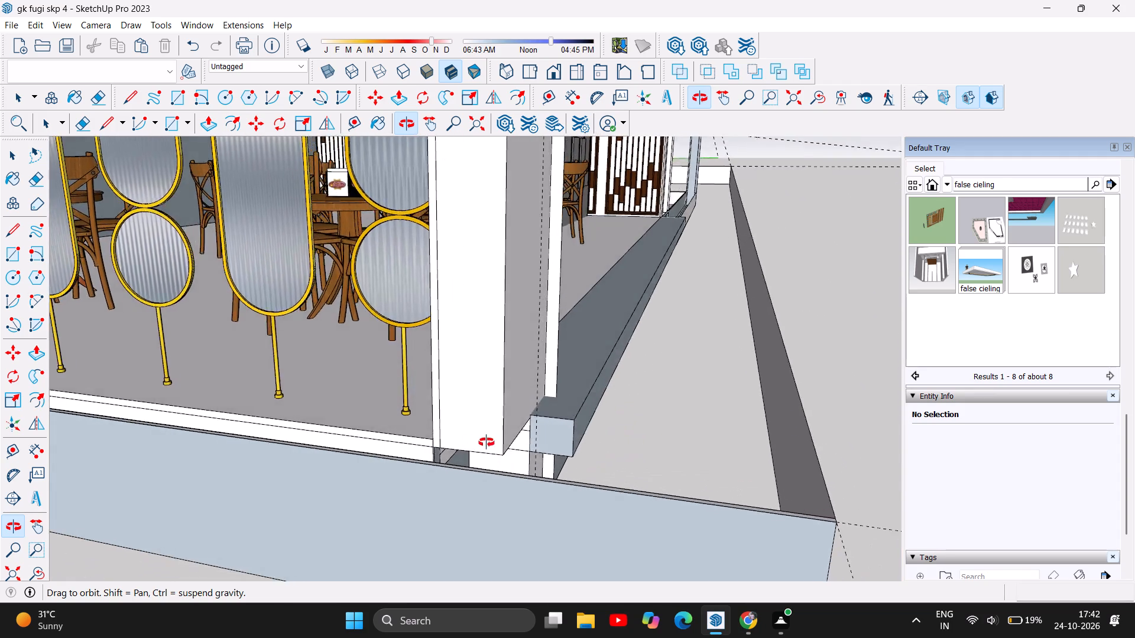
drag(487, 442, 267, 431)
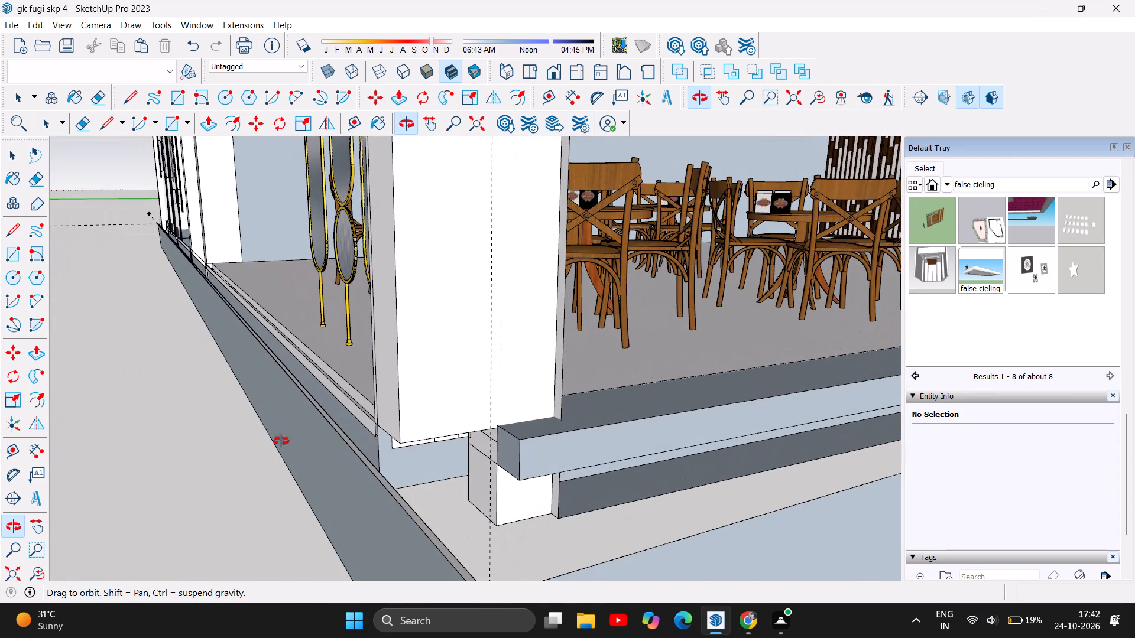
click(211, 122)
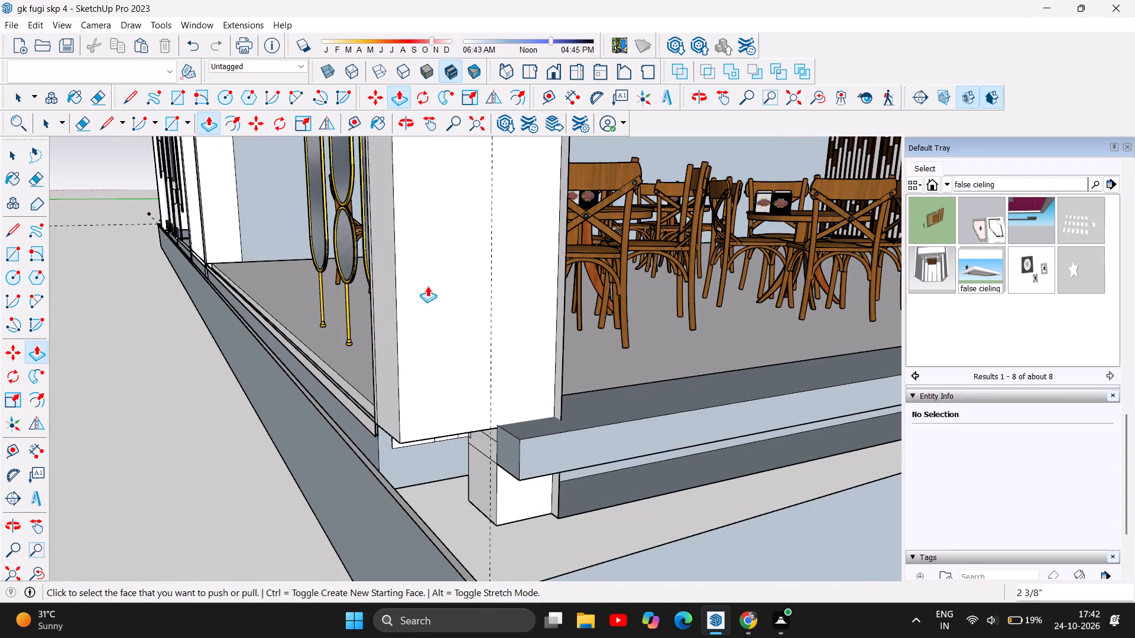
drag(435, 297, 505, 342)
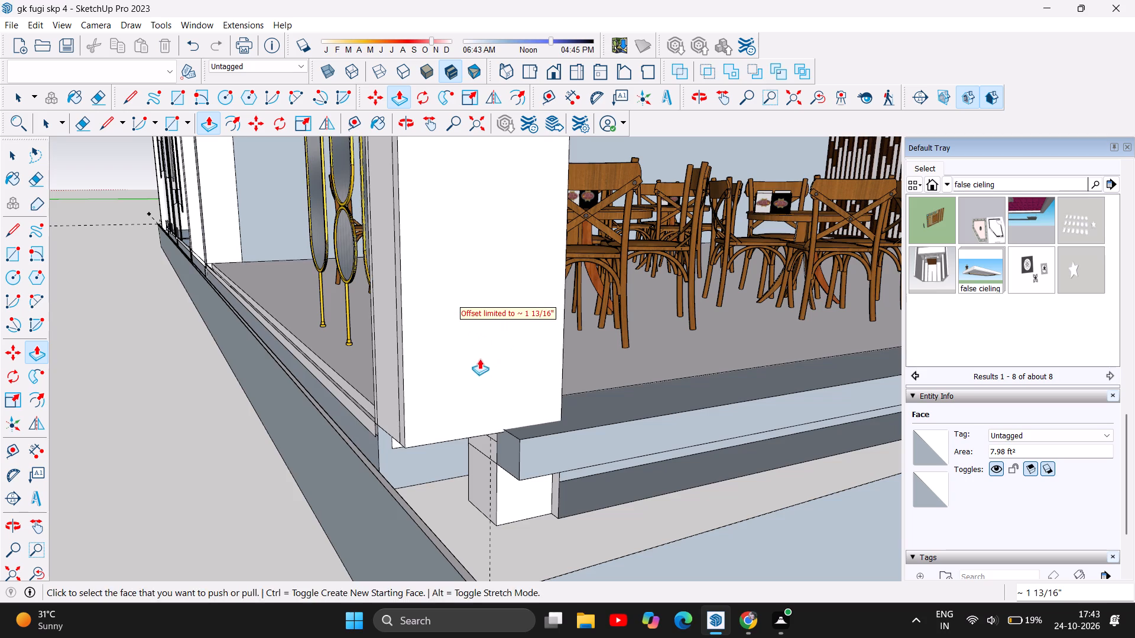
drag(469, 348, 488, 349)
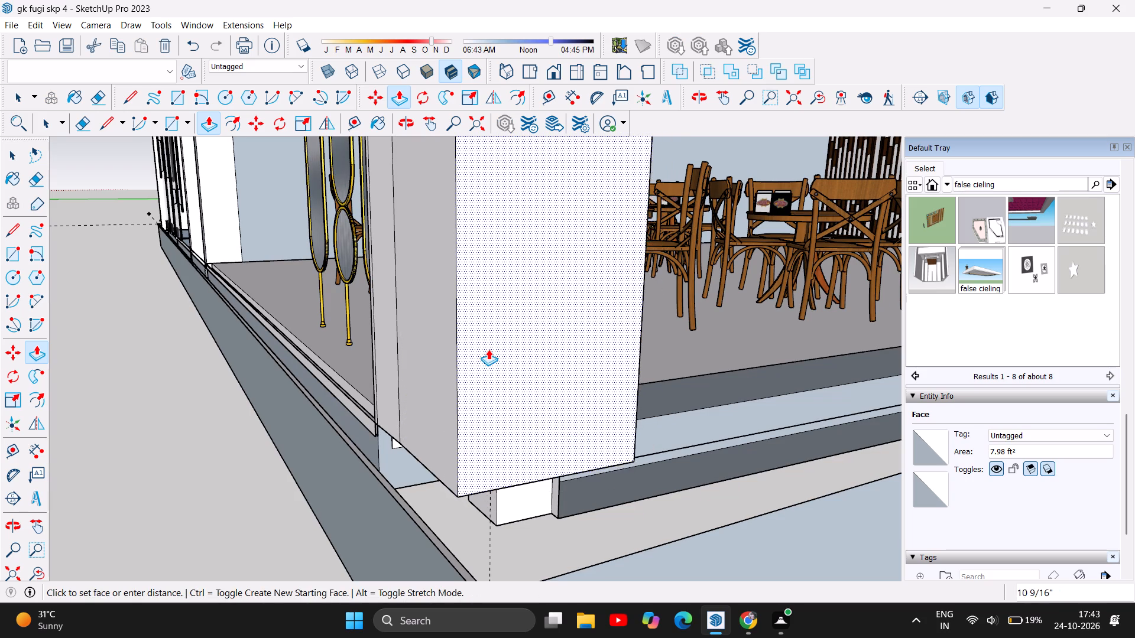
drag(488, 349, 484, 341)
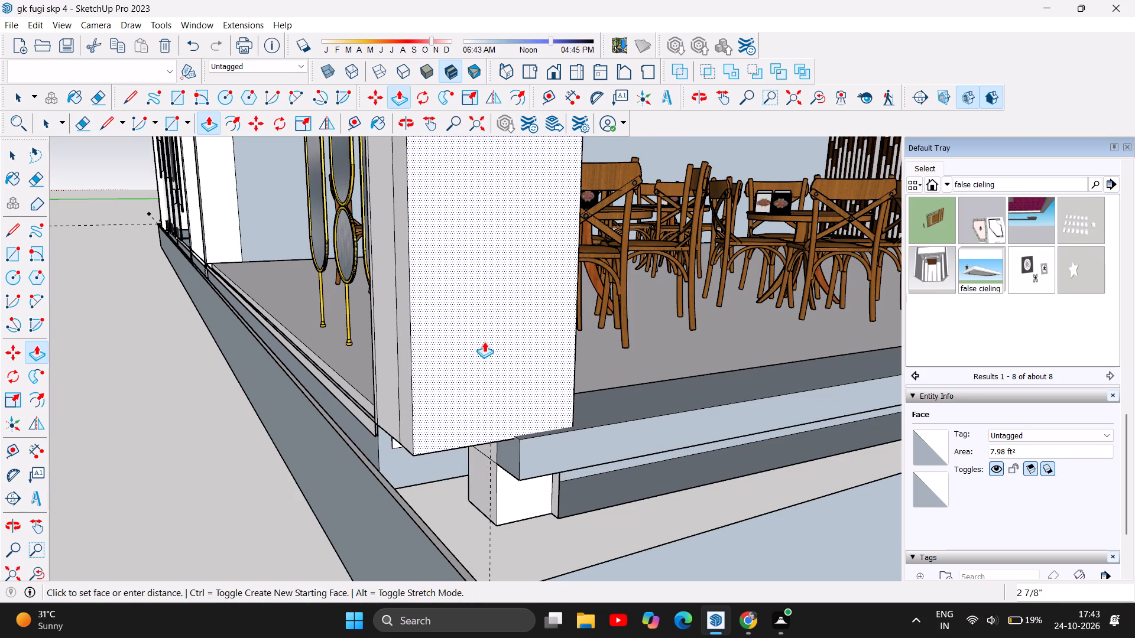
drag(484, 341, 490, 343)
Pull the corner column base's top face up to the upper slab, closing the last 2 3/8" beneath it.
scroll(258, 448, down, 6)
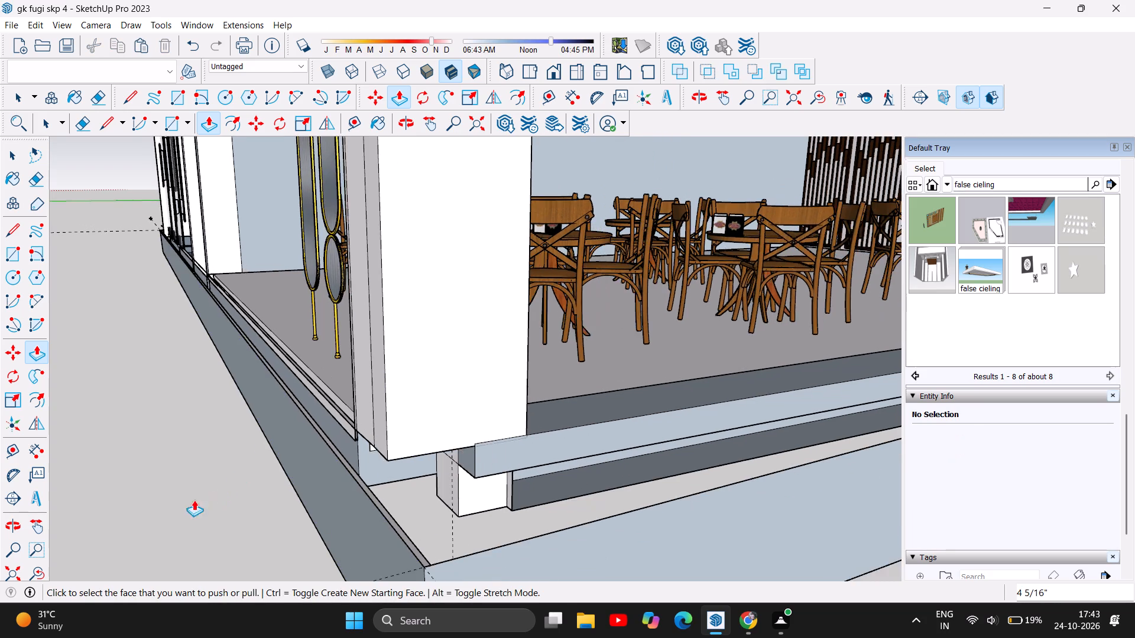
scroll(129, 510, down, 7)
scroll(56, 508, down, 7)
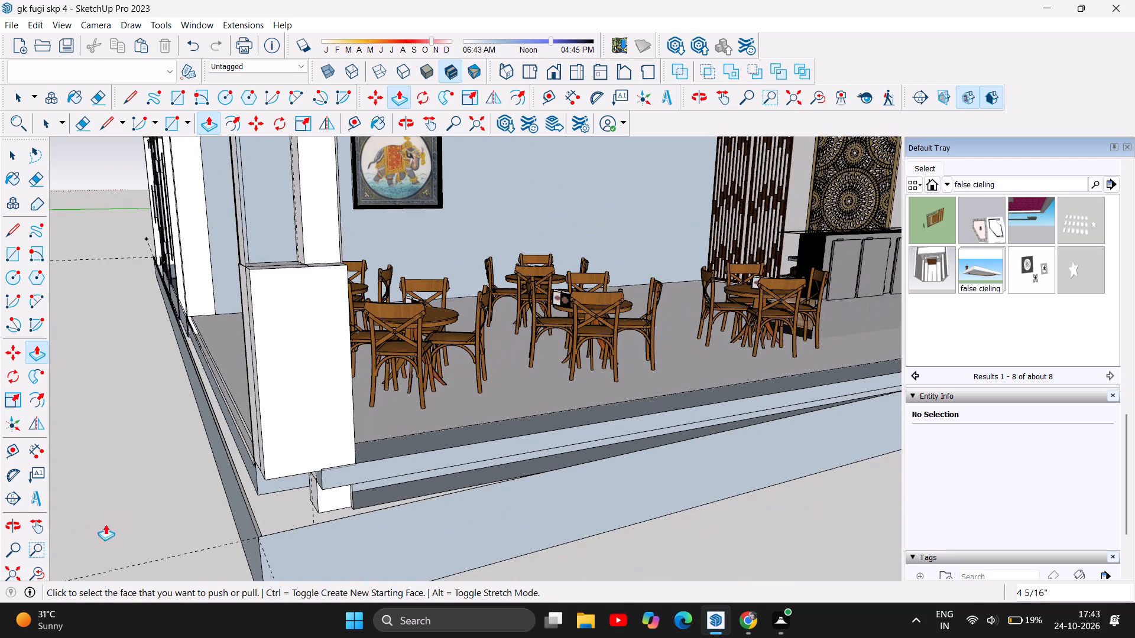
scroll(142, 523, down, 7)
click(410, 122)
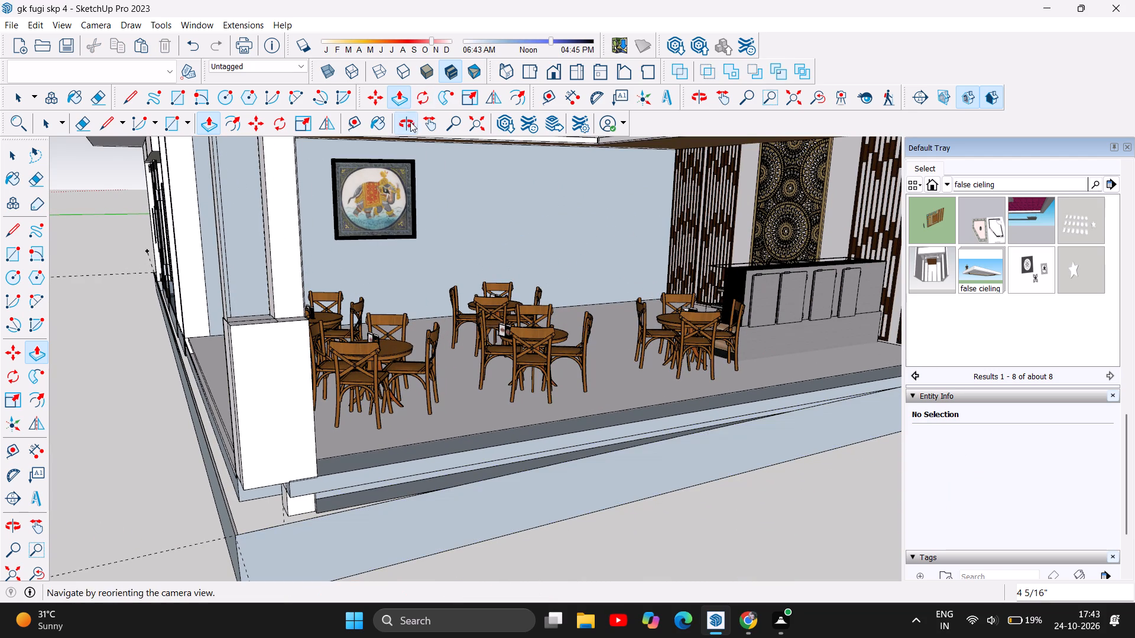
drag(248, 342, 300, 460)
scroll(449, 476, down, 4)
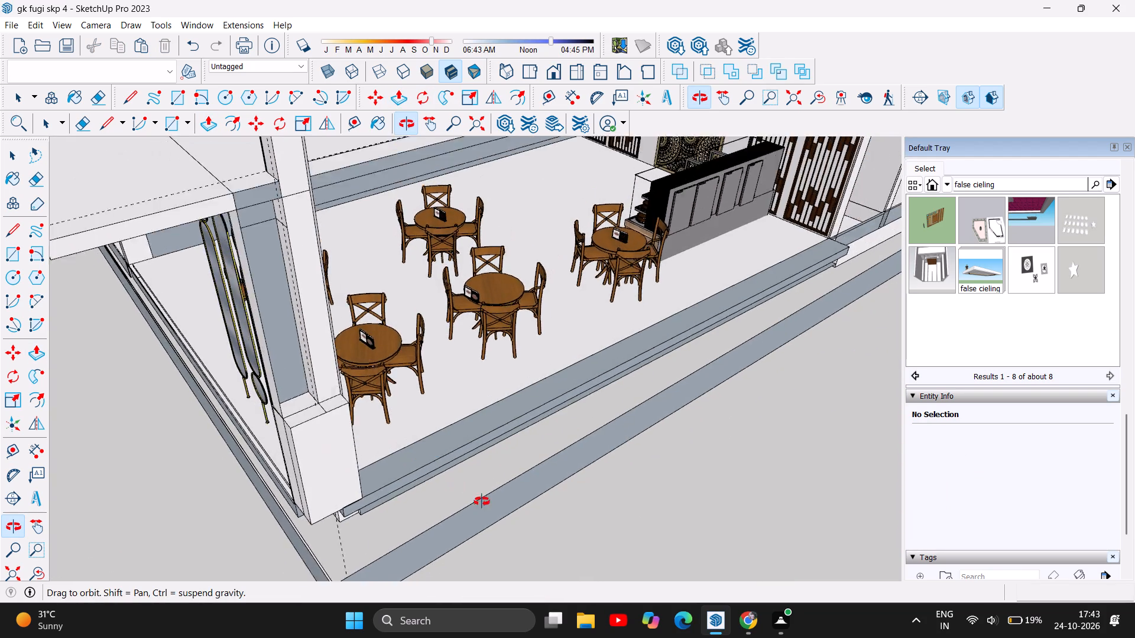
scroll(482, 502, down, 2)
scroll(394, 448, down, 2)
scroll(308, 426, up, 5)
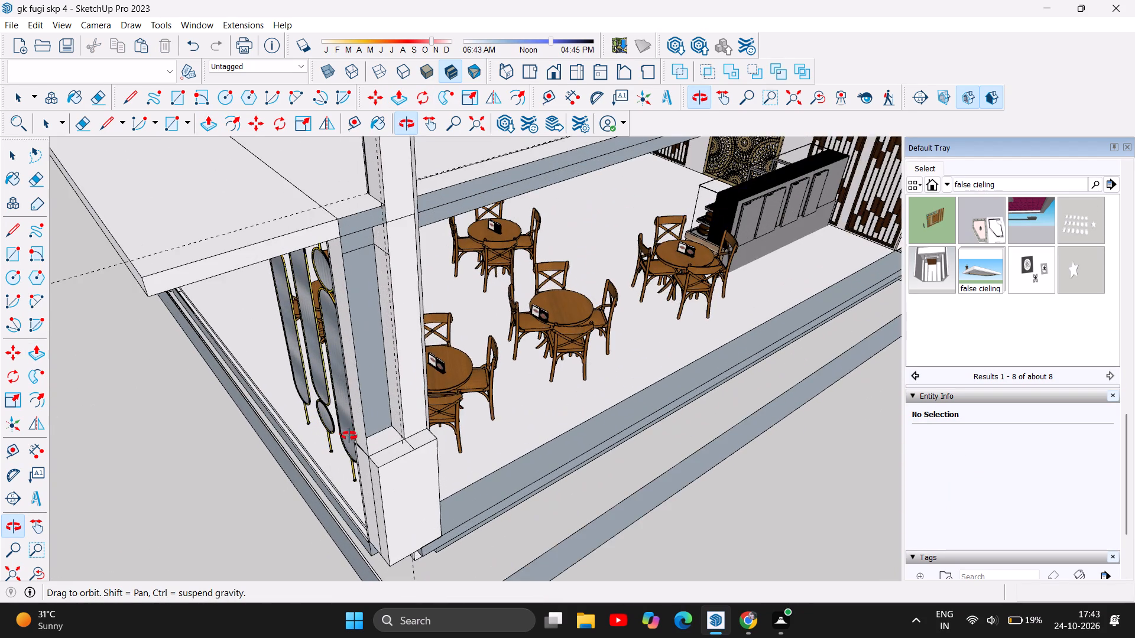
scroll(398, 454, up, 3)
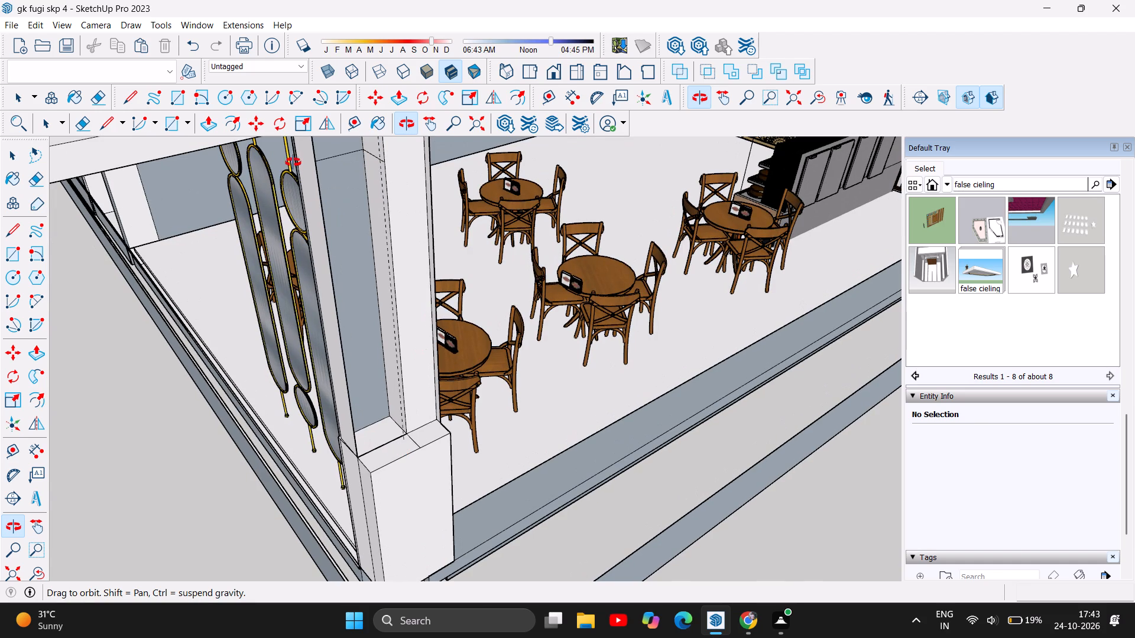
click(205, 120)
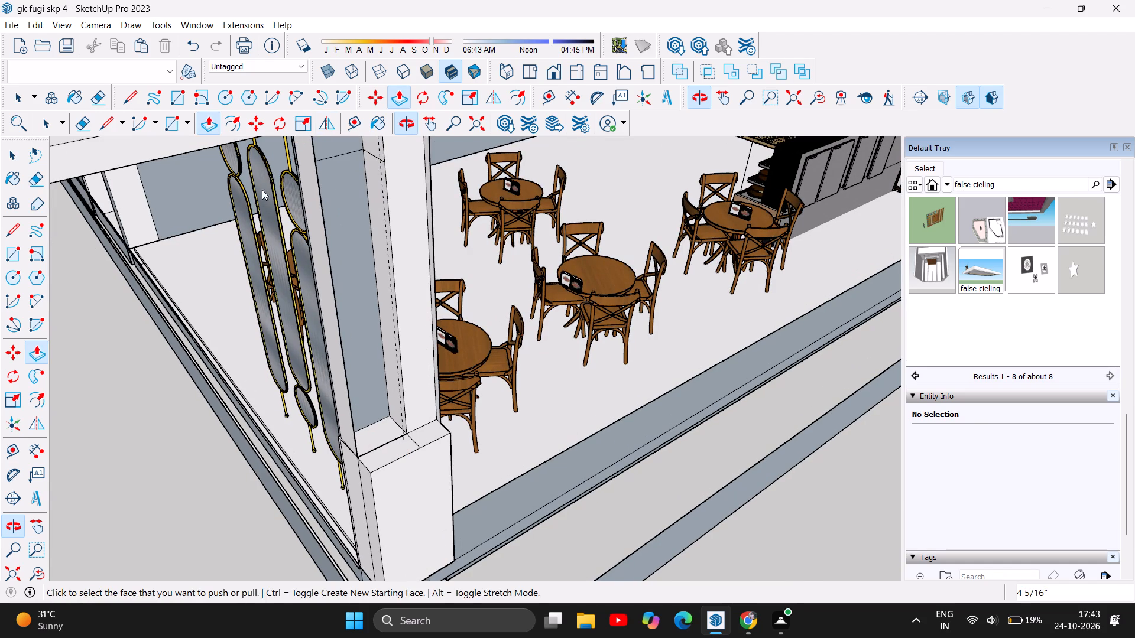
drag(385, 441, 374, 298)
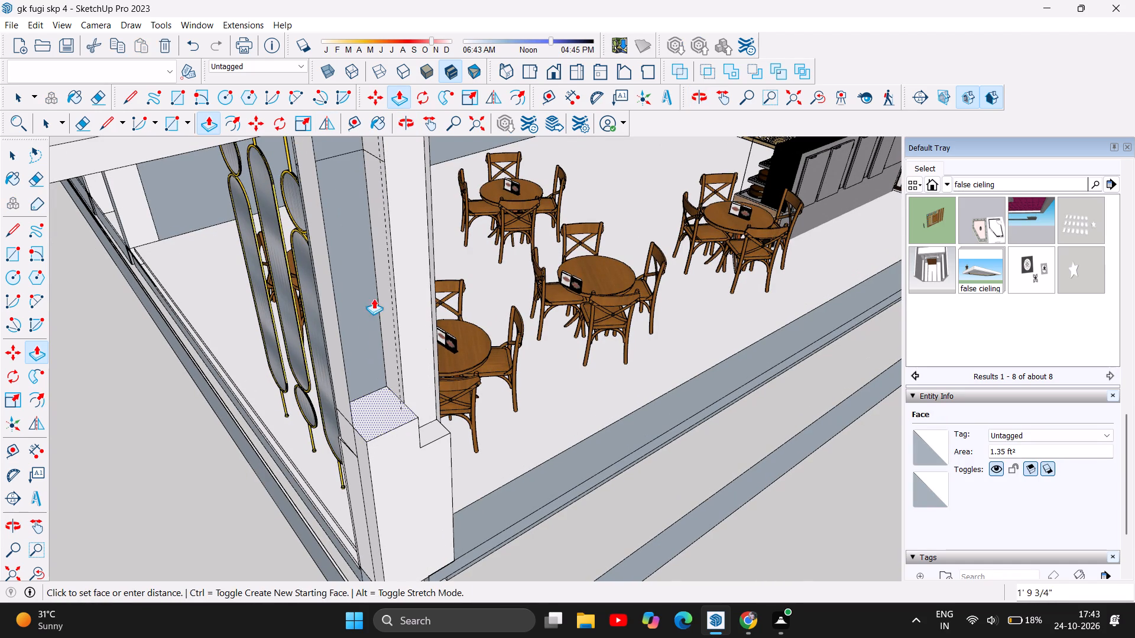
drag(374, 298, 362, 133)
drag(344, 350, 339, 327)
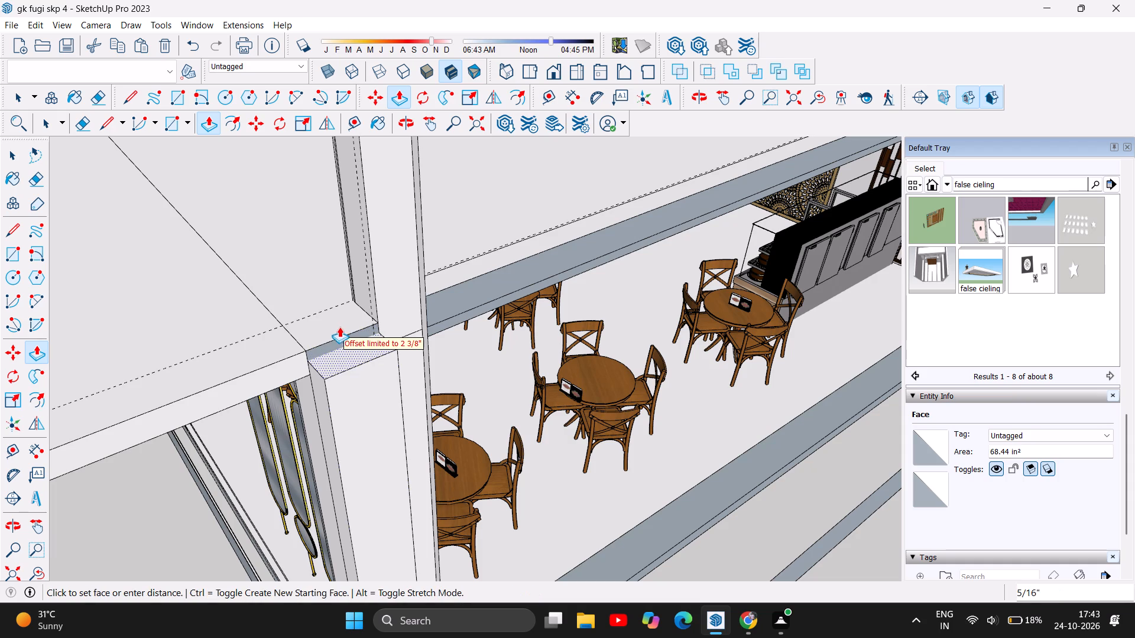
drag(339, 327, 338, 320)
Pull the small remaining top face of the corner column's notch up 7' 1/16" to fill it to full height.
scroll(251, 389, down, 6)
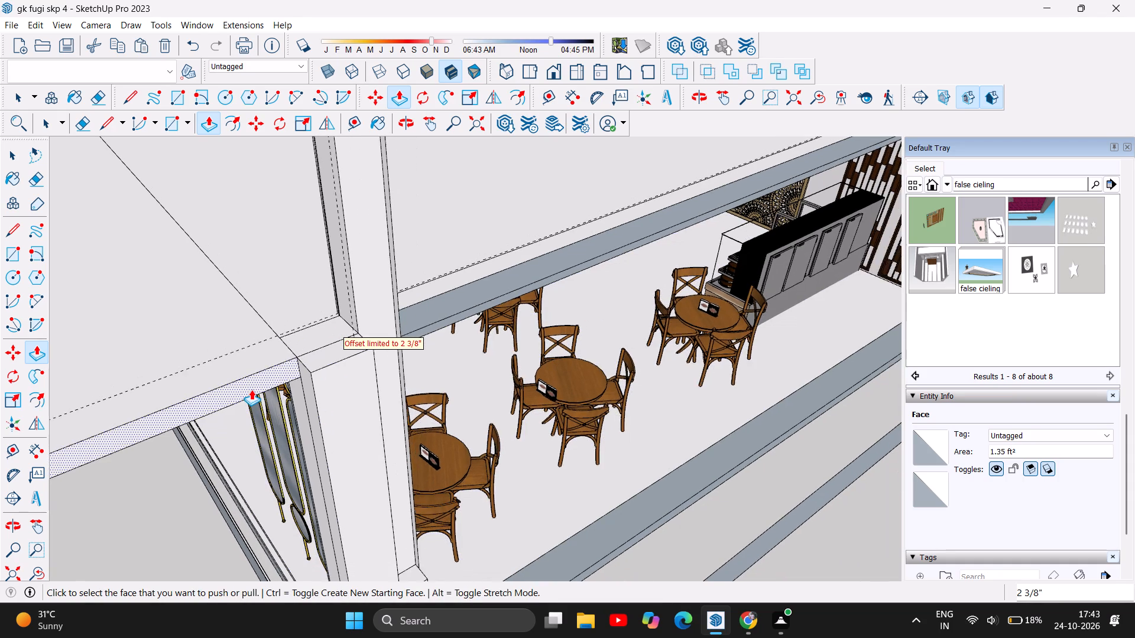
scroll(251, 389, down, 12)
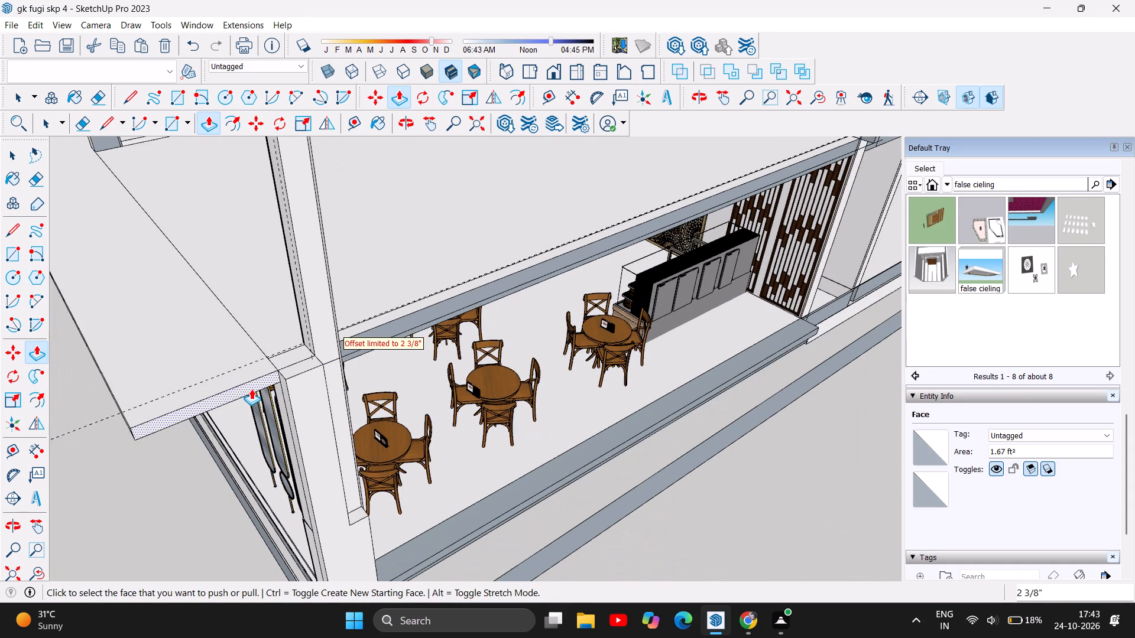
scroll(359, 494, up, 6)
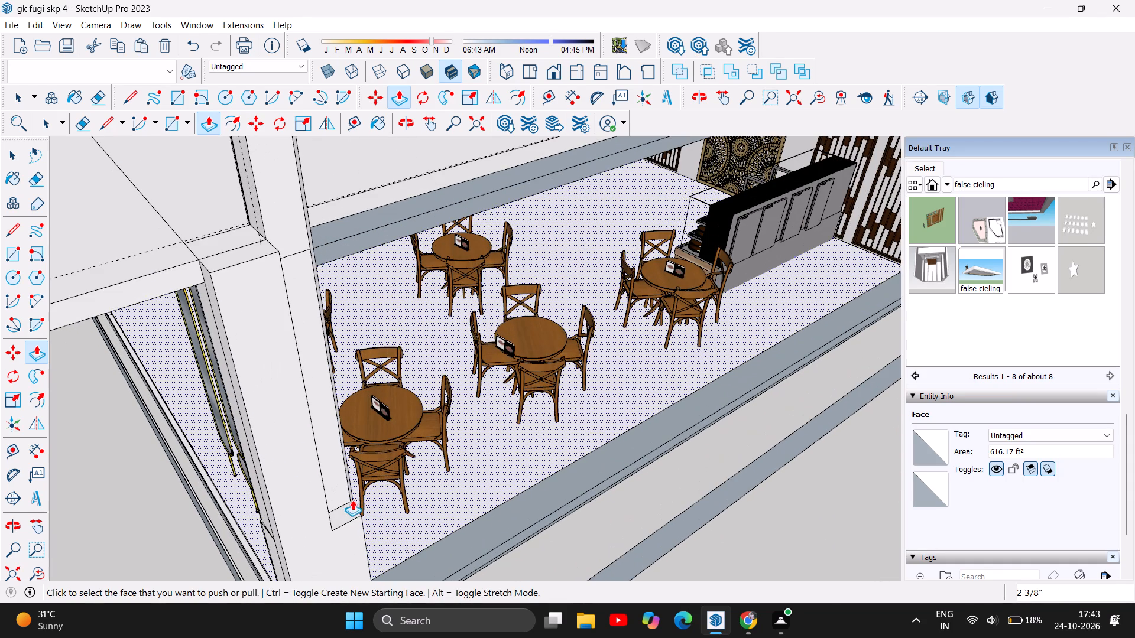
drag(342, 509, 309, 336)
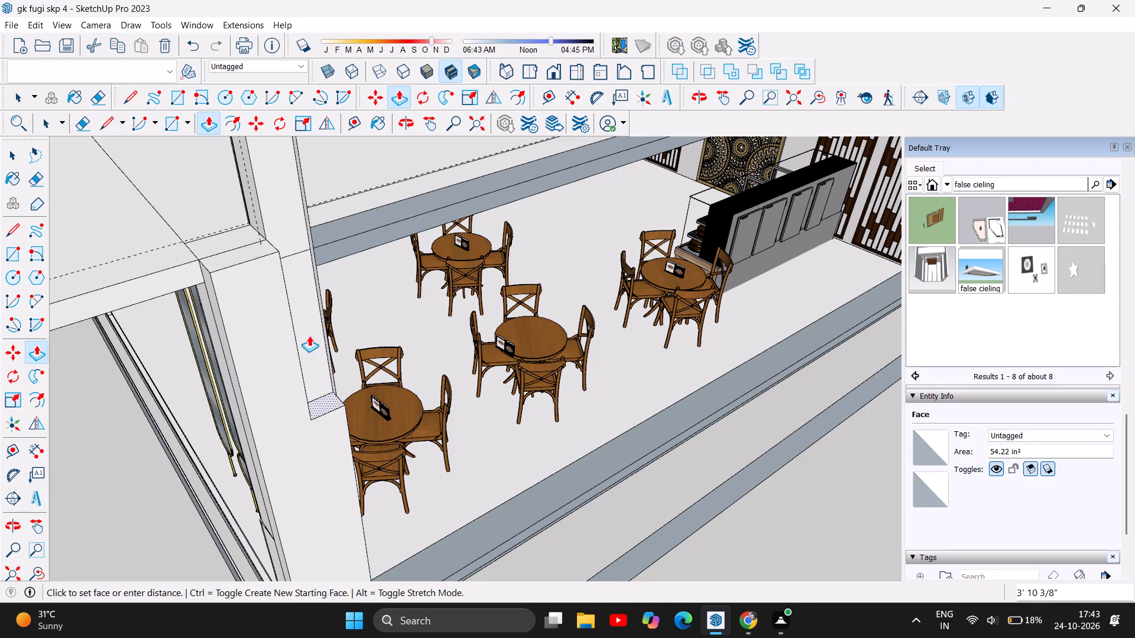
drag(309, 336, 289, 214)
scroll(157, 323, down, 7)
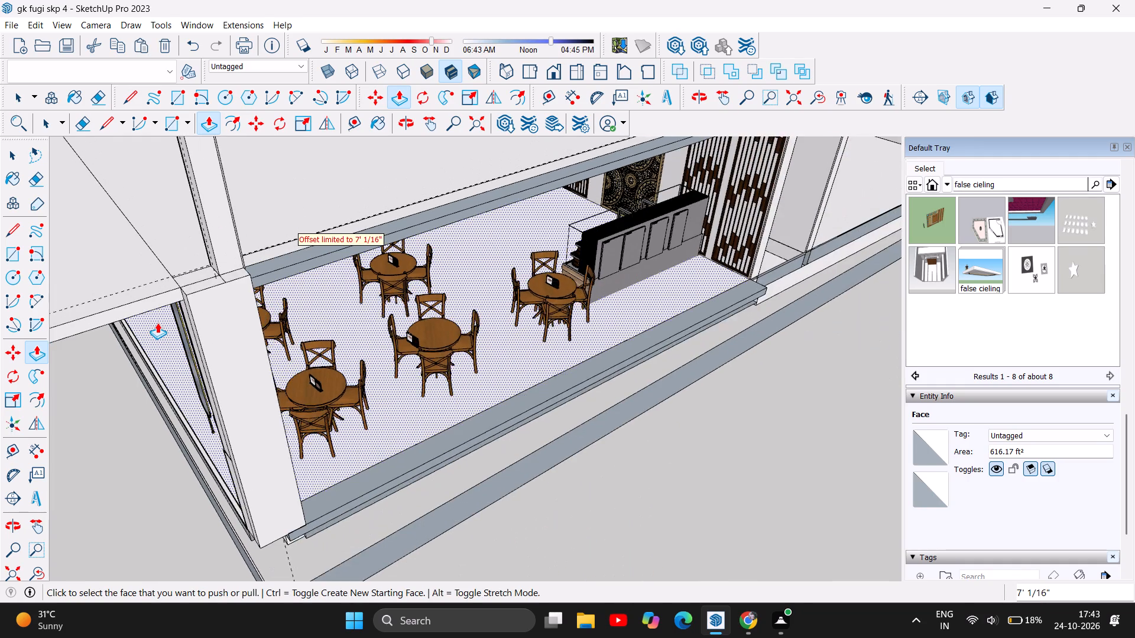
Push/pull the corner column's recessed upper inner face beside the mirror screens 9 5/8", flush with the lower part.
click(411, 120)
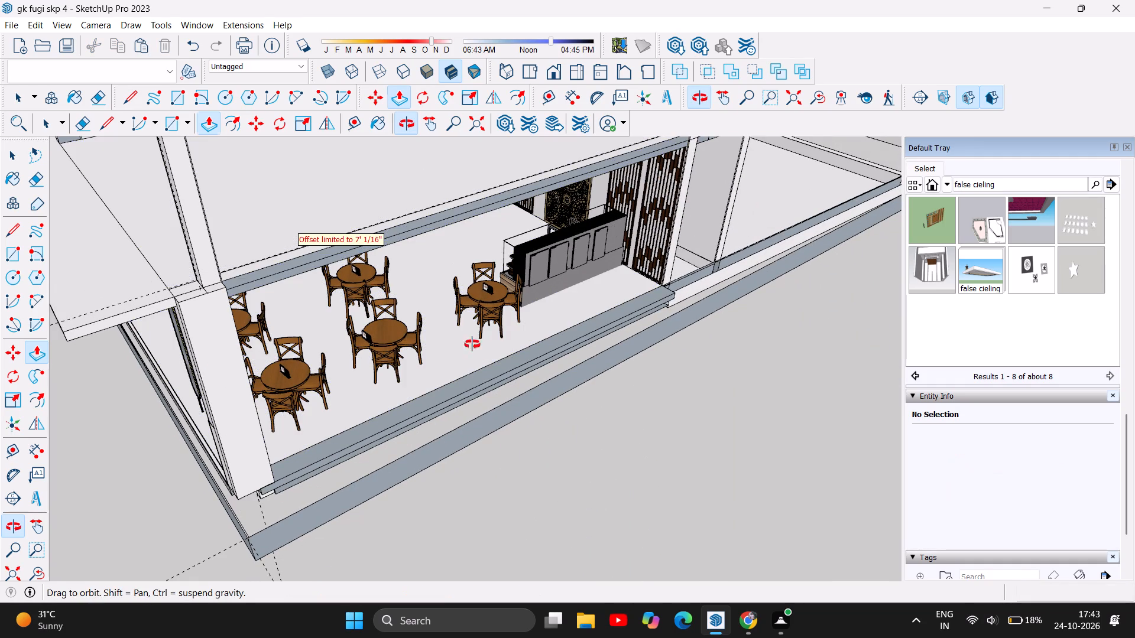
drag(494, 364, 102, 324)
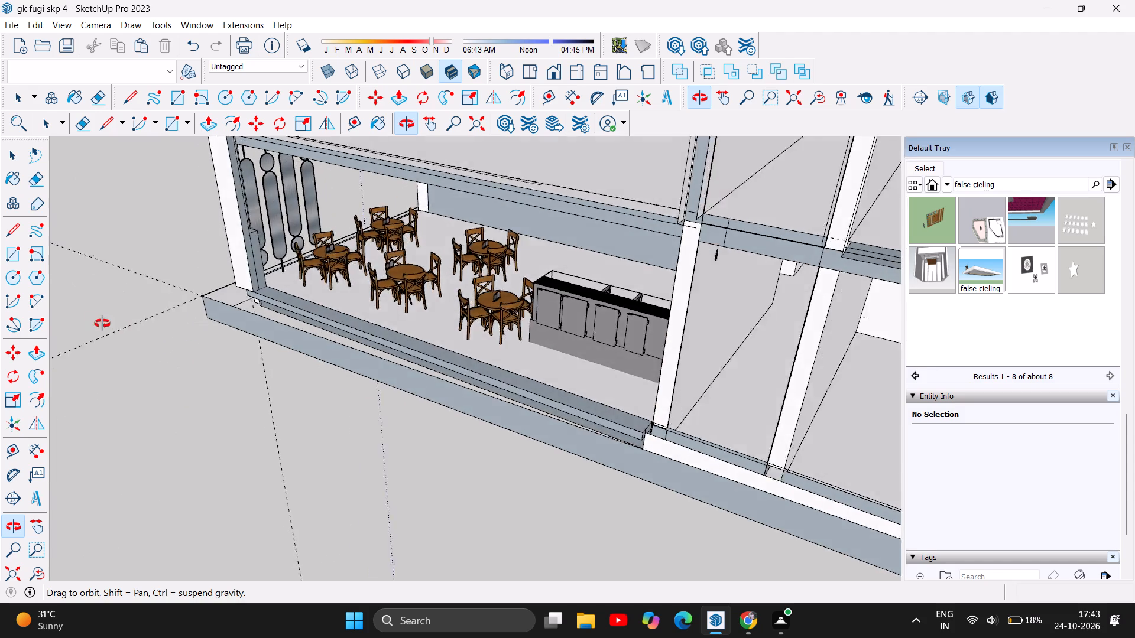
drag(102, 324, 64, 308)
scroll(181, 306, down, 5)
drag(276, 249, 214, 245)
scroll(309, 200, up, 5)
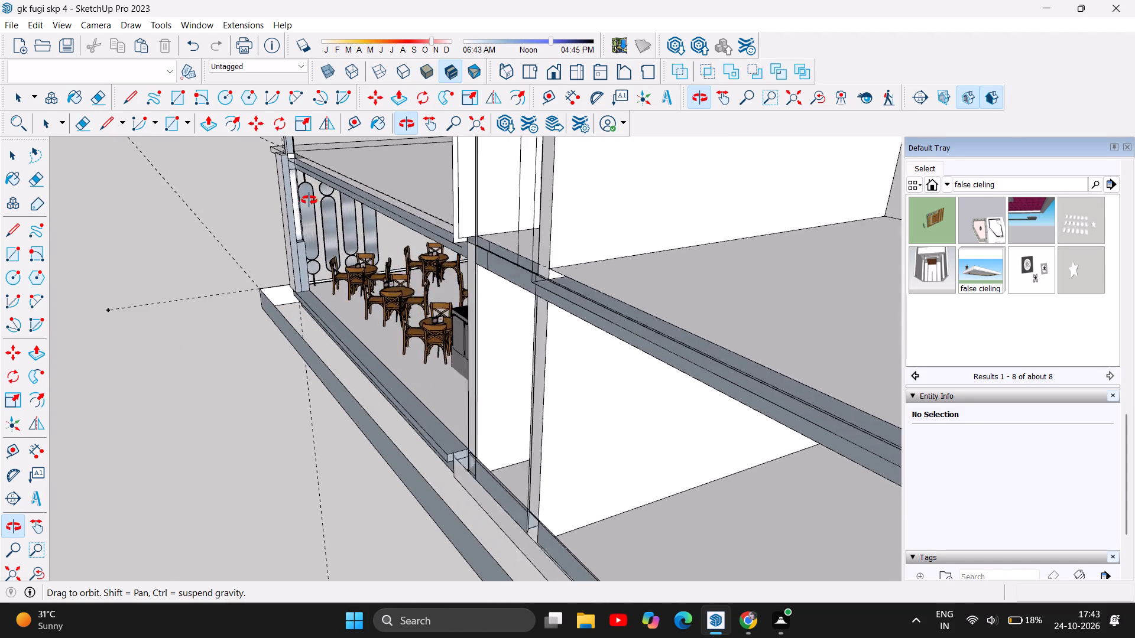
scroll(309, 200, up, 9)
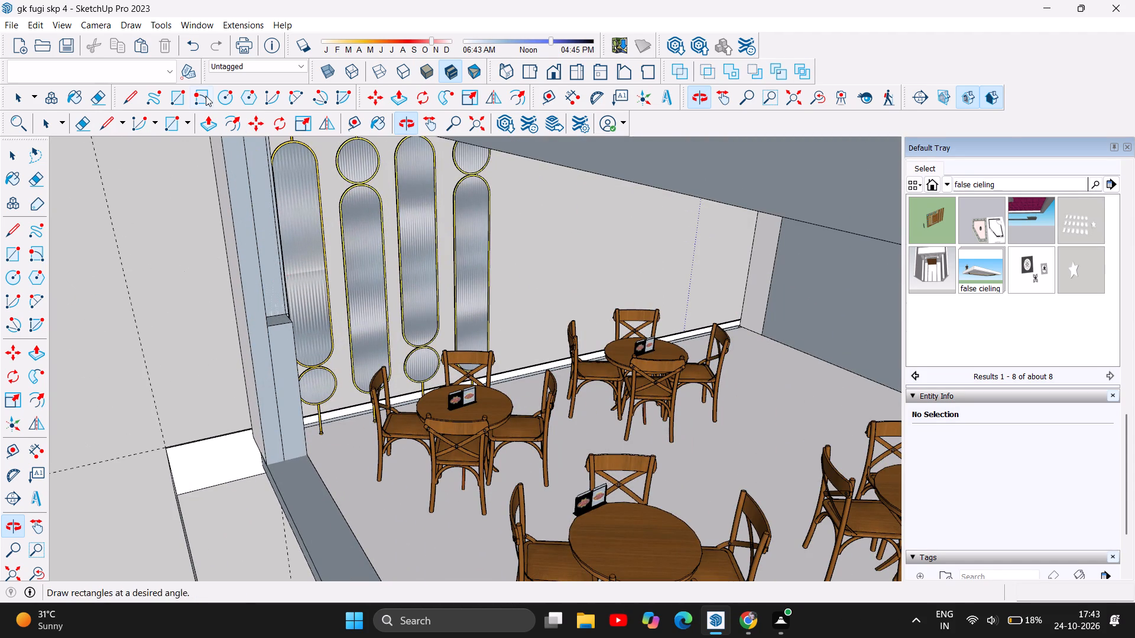
click(212, 122)
drag(270, 226, 276, 249)
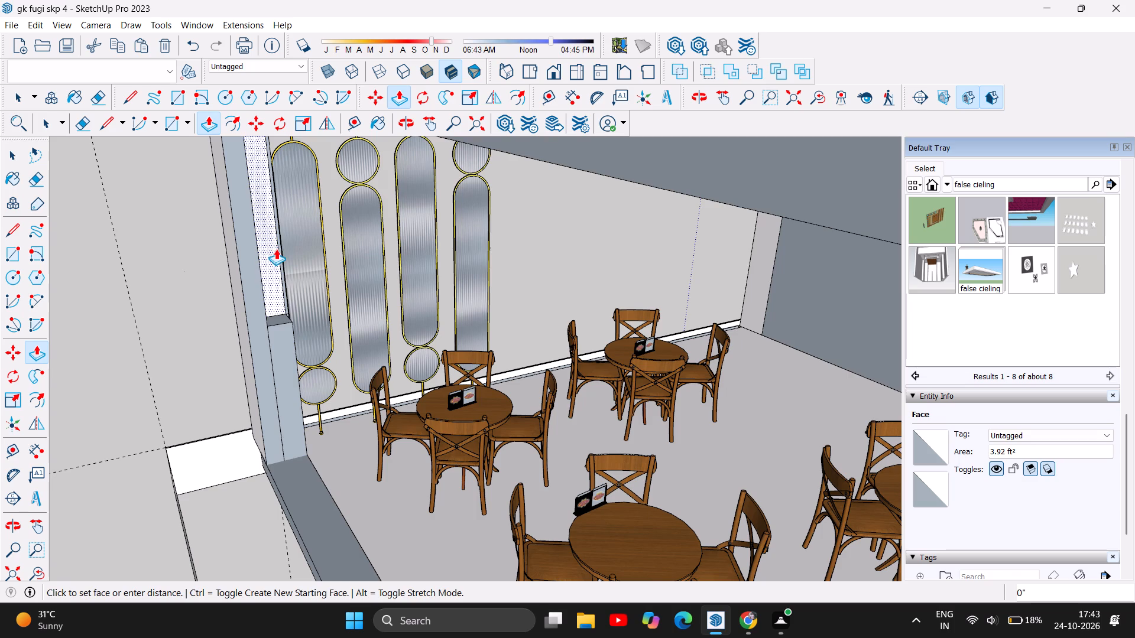
drag(276, 249, 265, 233)
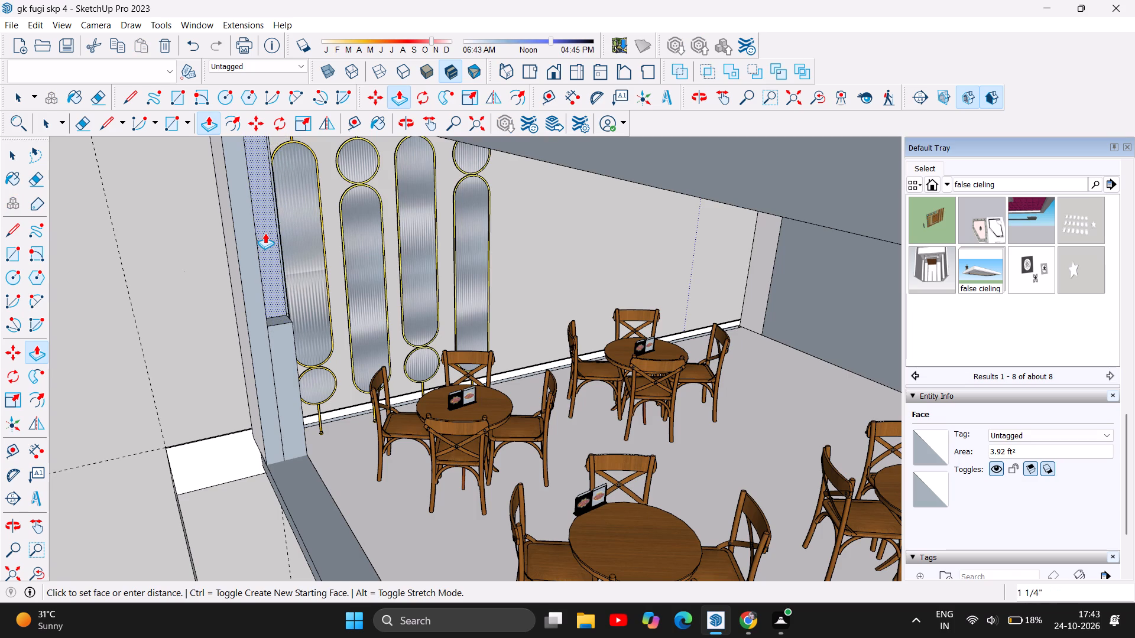
drag(265, 233, 271, 244)
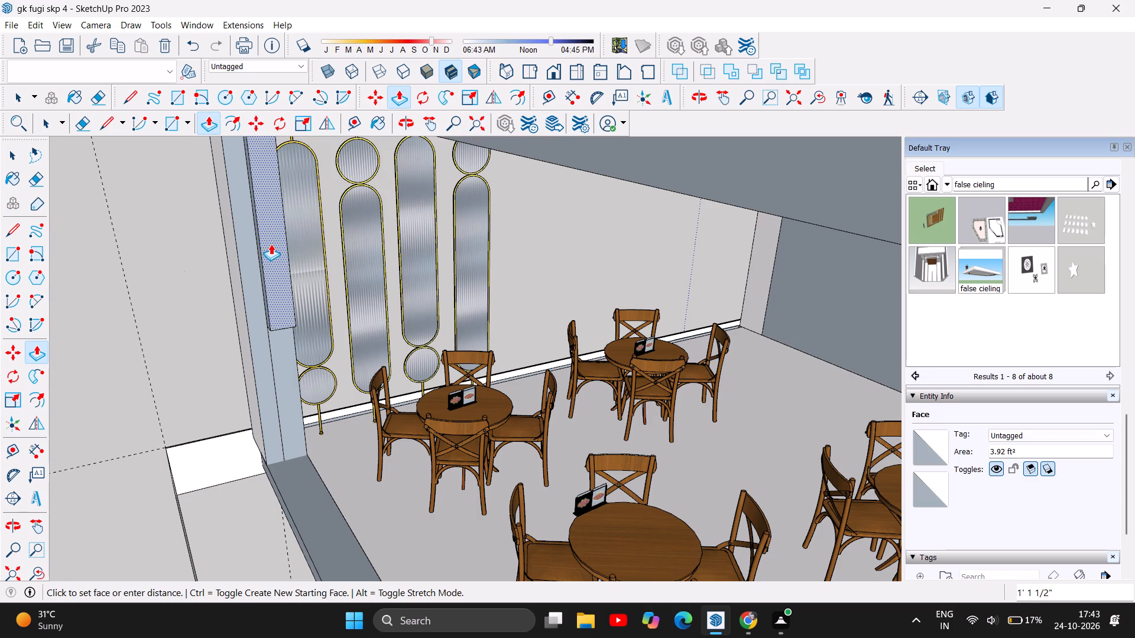
drag(271, 244, 271, 235)
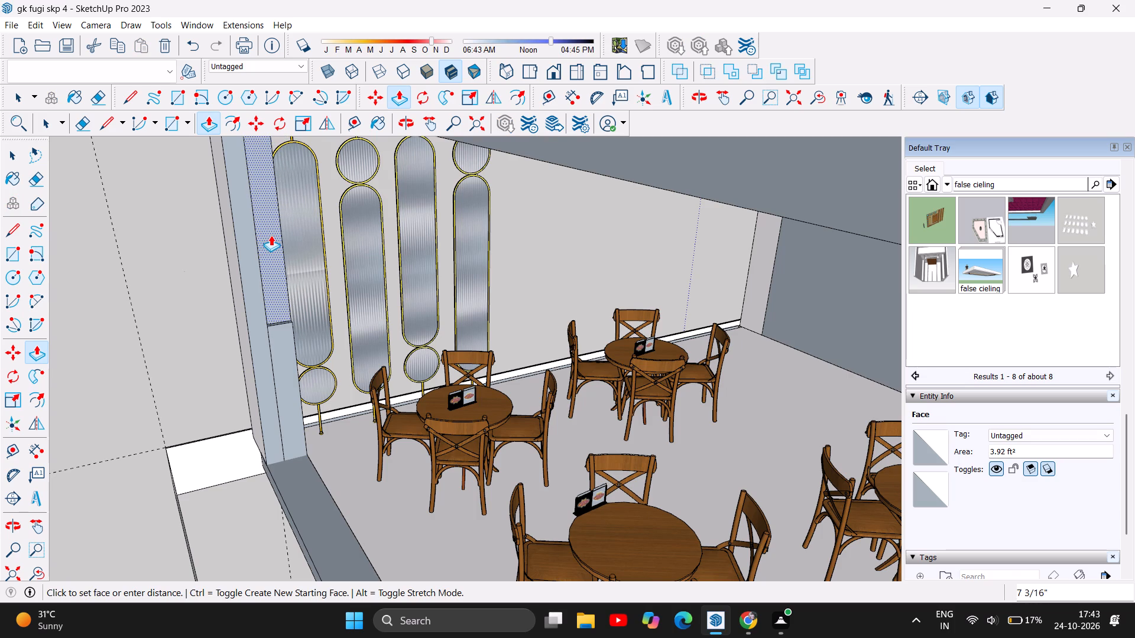
drag(271, 235, 273, 237)
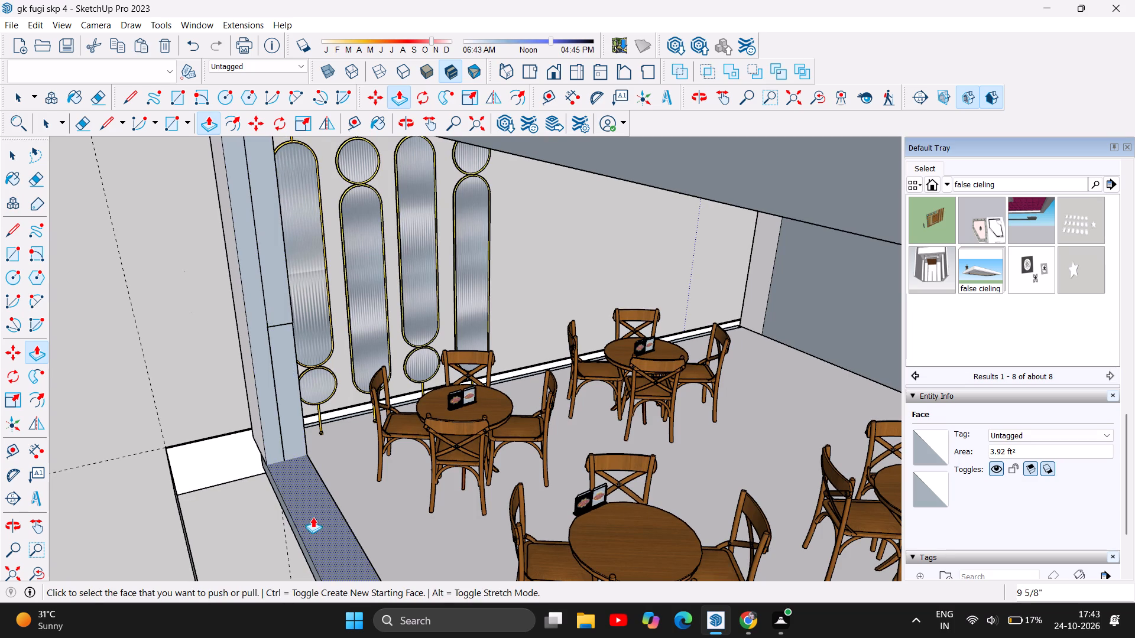
Push/pull the dining side ledge's top face up 8' 4 5/8", a further 2' 5", and a final 7/8" to close the opening beneath the slab.
drag(314, 516, 307, 187)
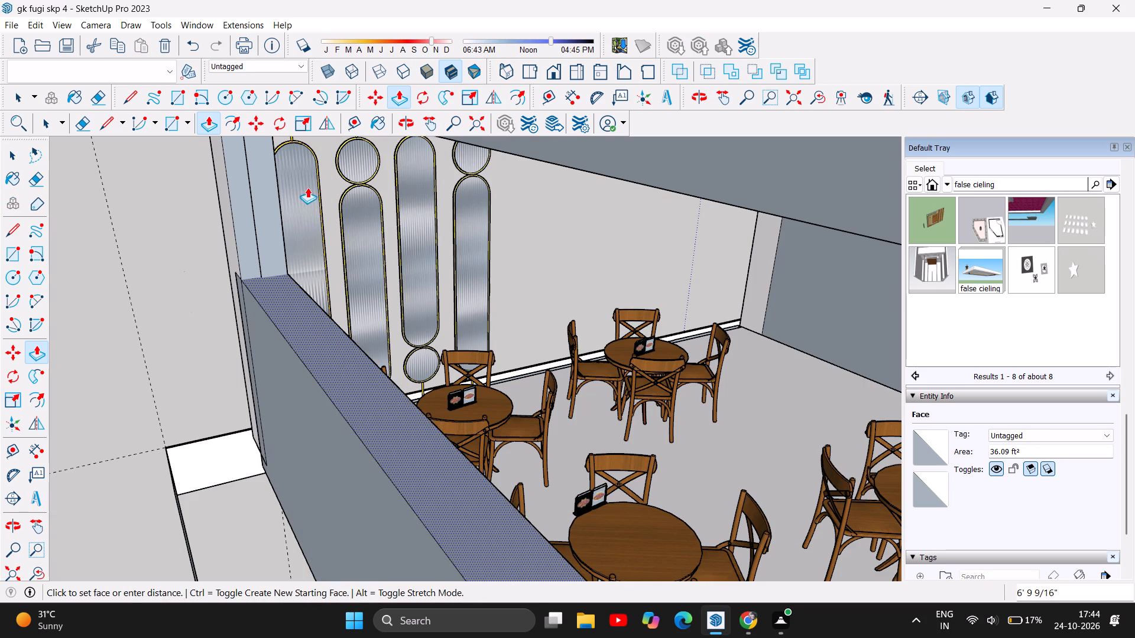
drag(307, 187, 307, 186)
scroll(356, 495, down, 6)
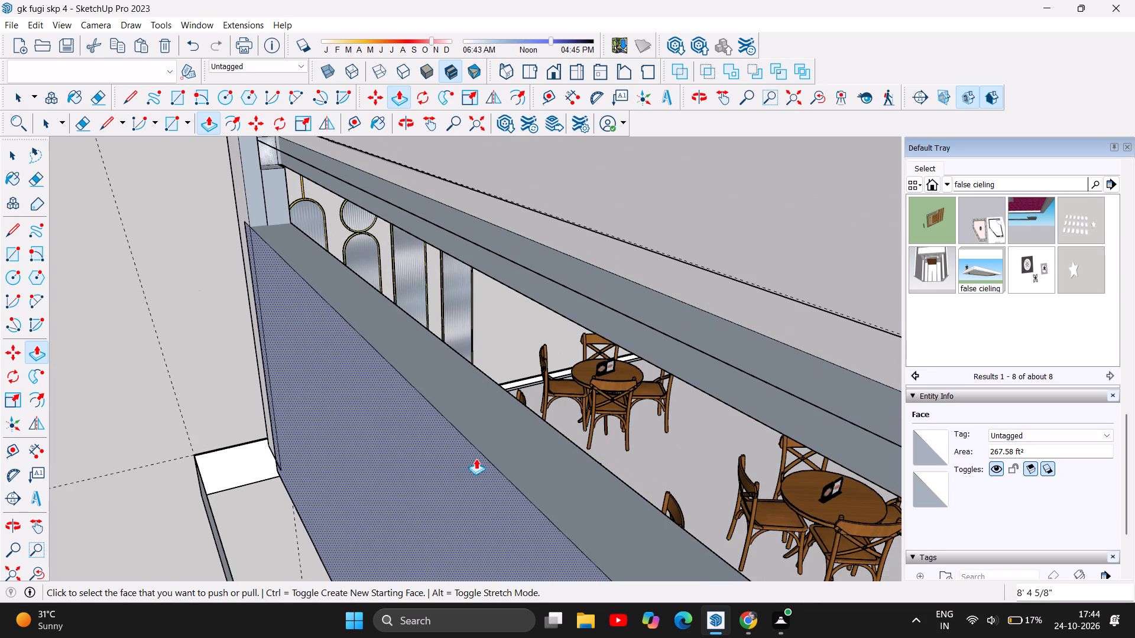
drag(516, 450, 528, 288)
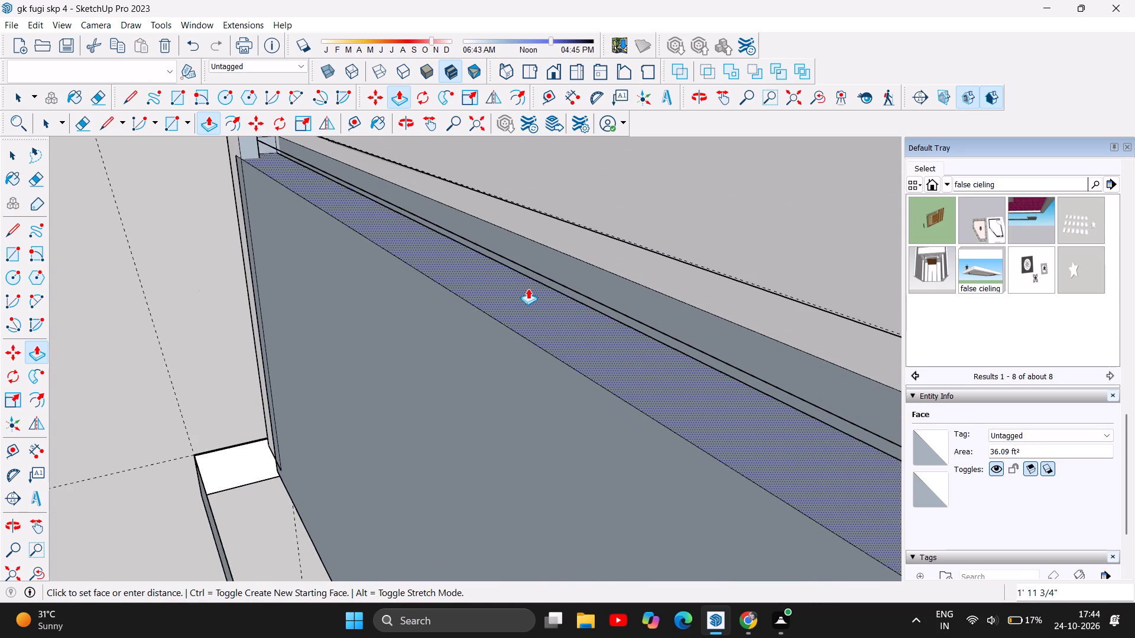
drag(528, 288, 521, 263)
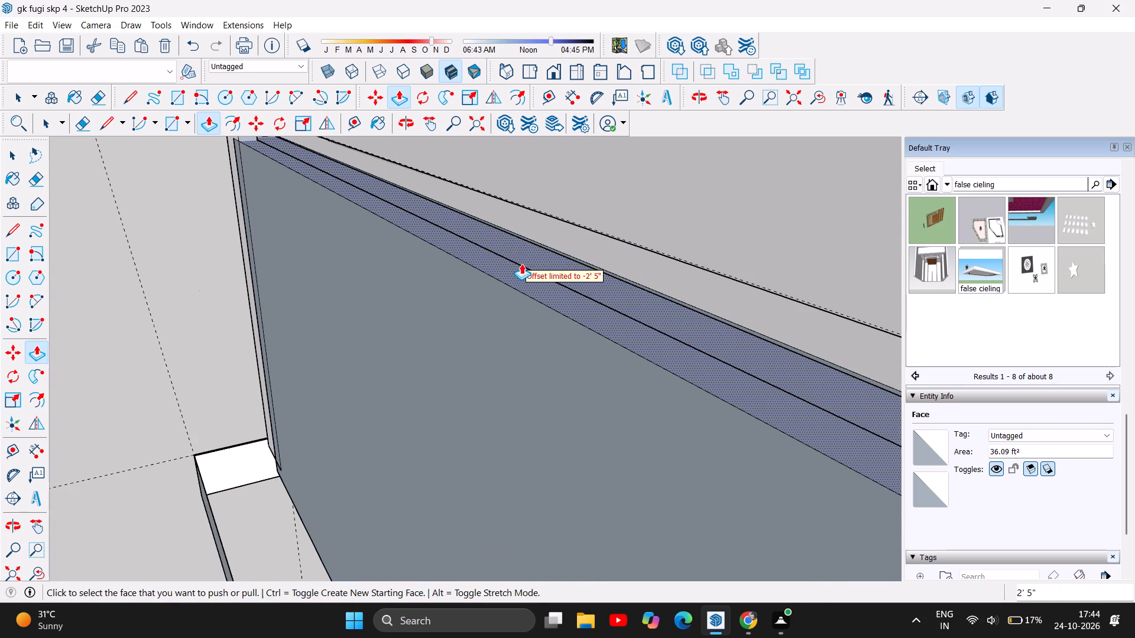
drag(595, 305, 593, 310)
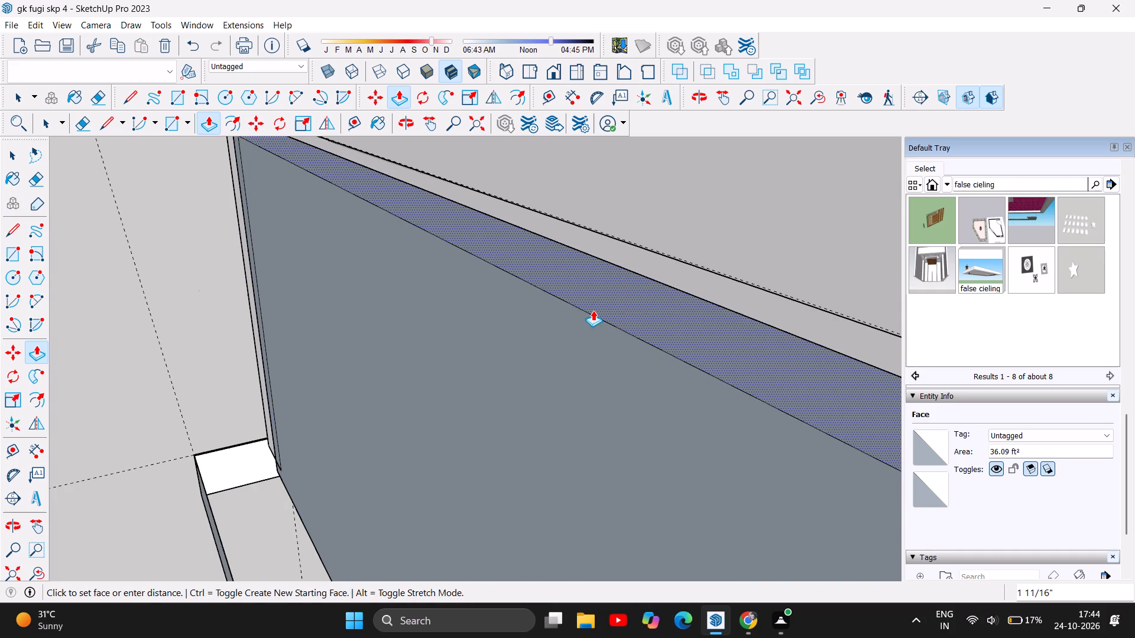
drag(593, 310, 609, 302)
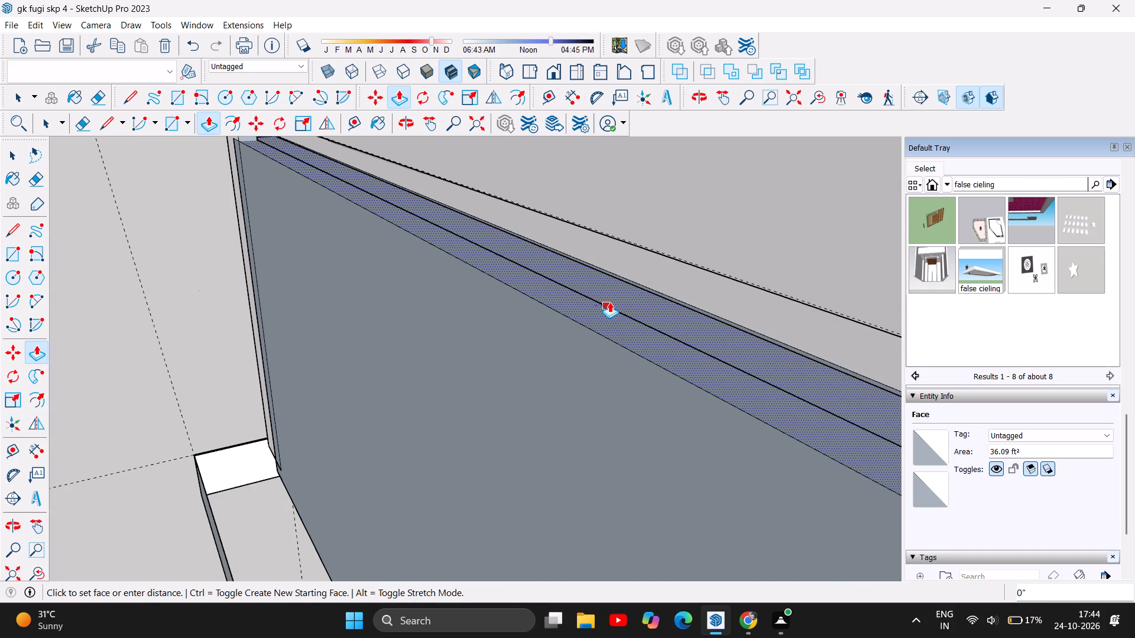
drag(609, 302, 613, 300)
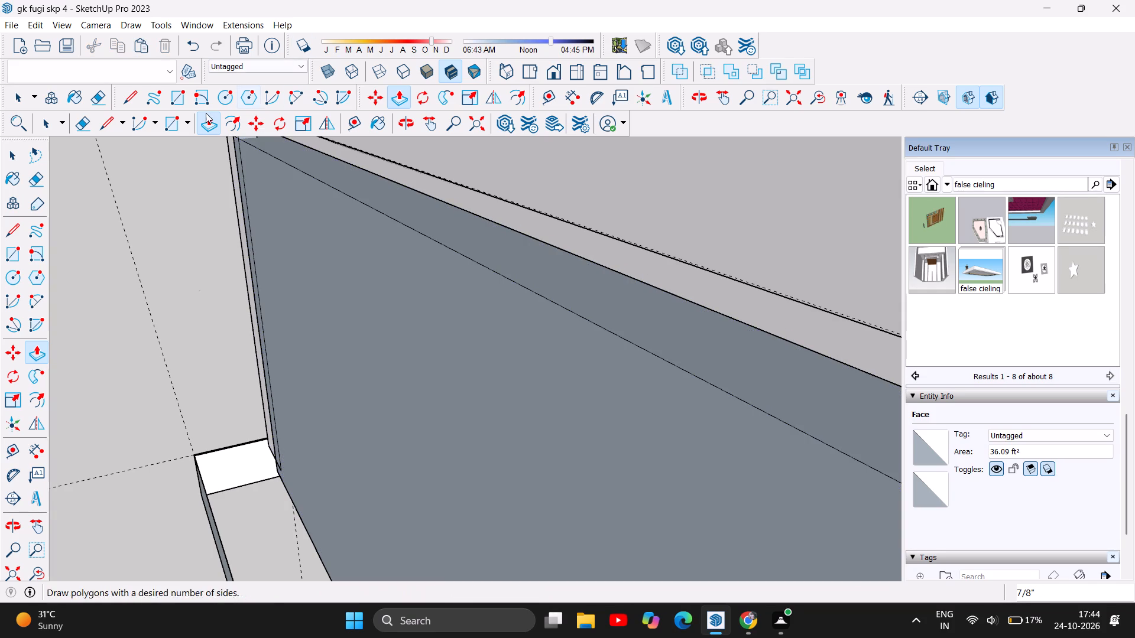
click(9, 95)
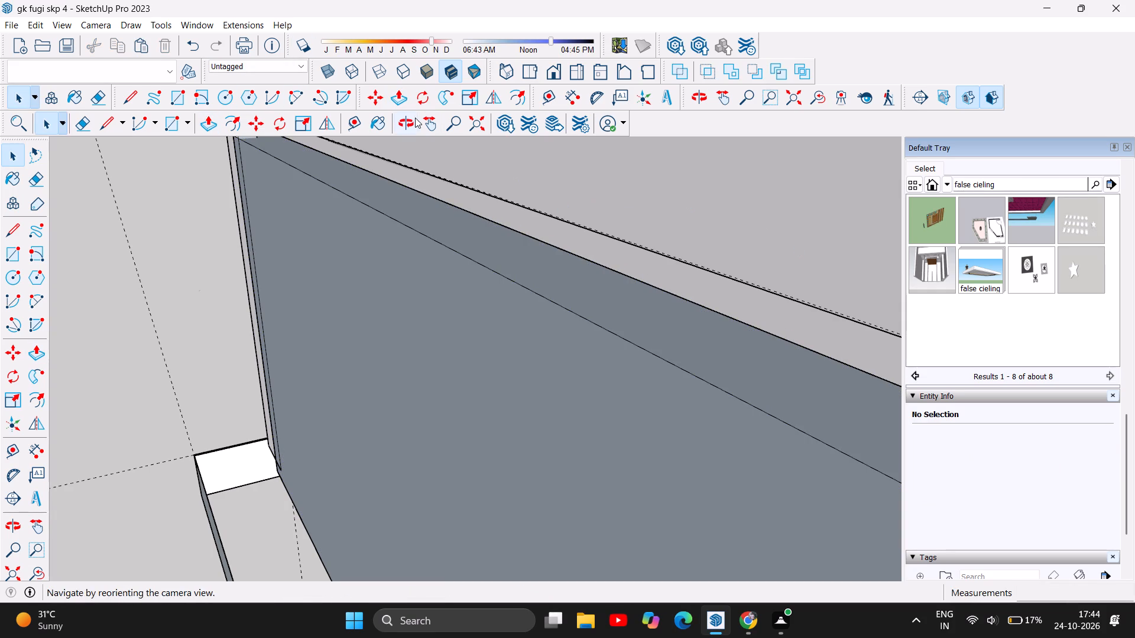
Examine the closed side wall of the dining area and the building's front, side and rear for remaining openings.
click(407, 120)
drag(231, 315, 766, 339)
scroll(540, 406, down, 3)
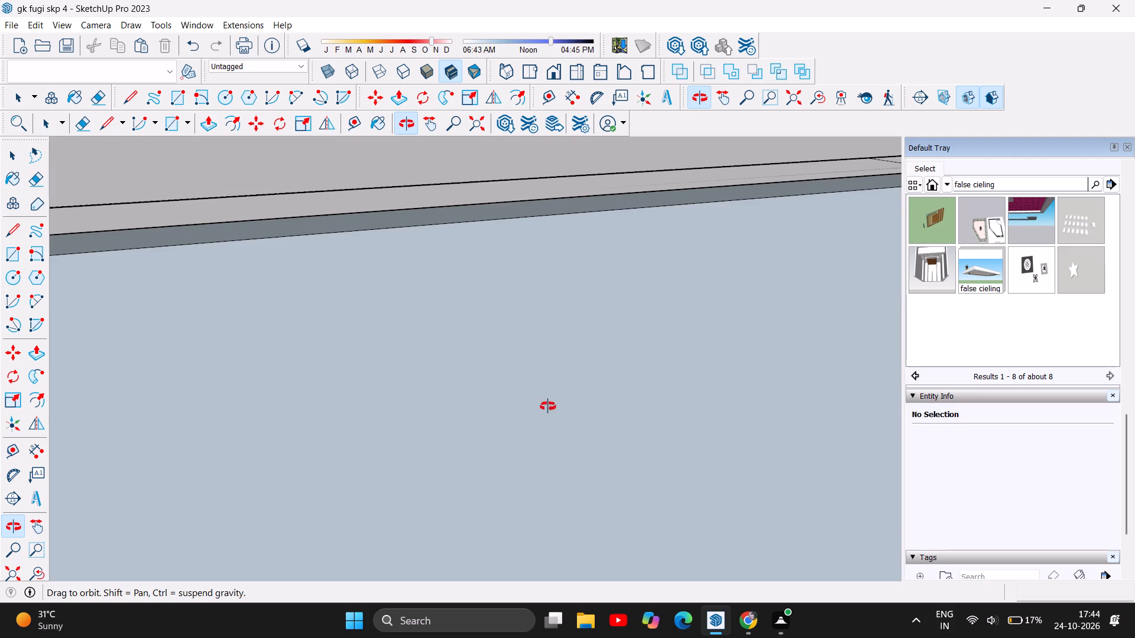
scroll(548, 406, down, 2)
scroll(647, 353, down, 12)
drag(291, 451, 374, 437)
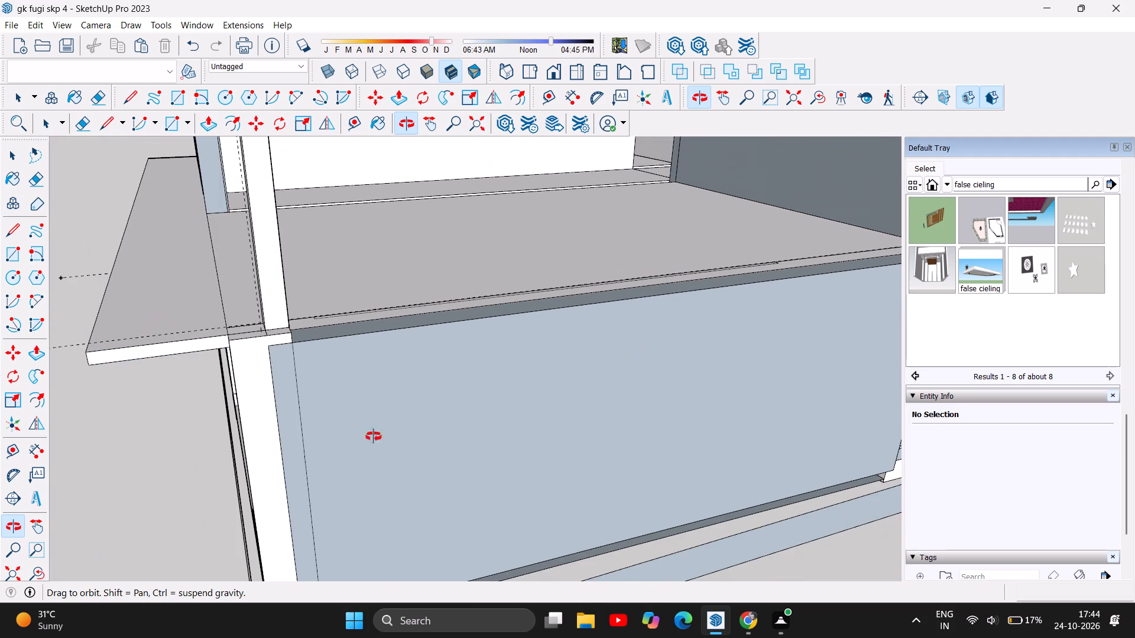
drag(374, 437, 617, 370)
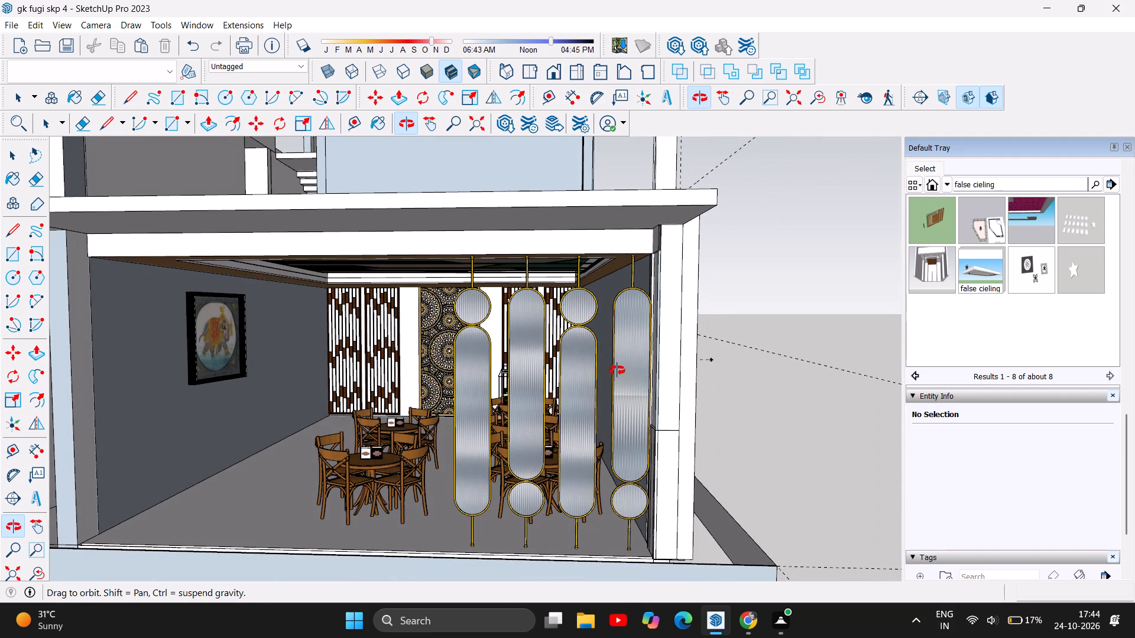
scroll(617, 370, down, 14)
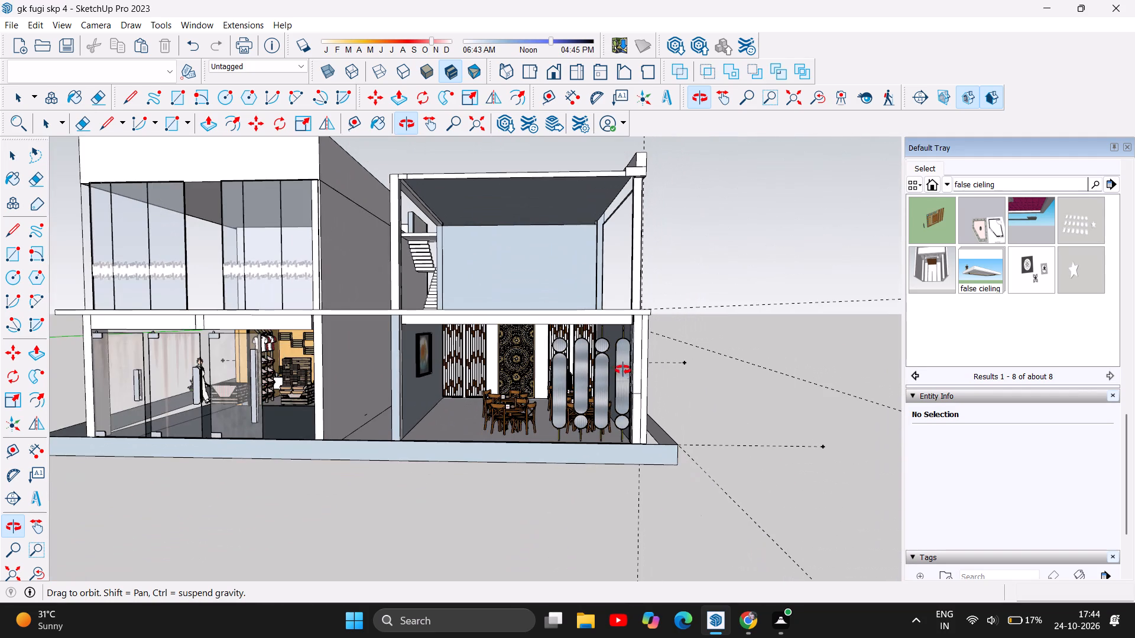
drag(436, 441, 580, 448)
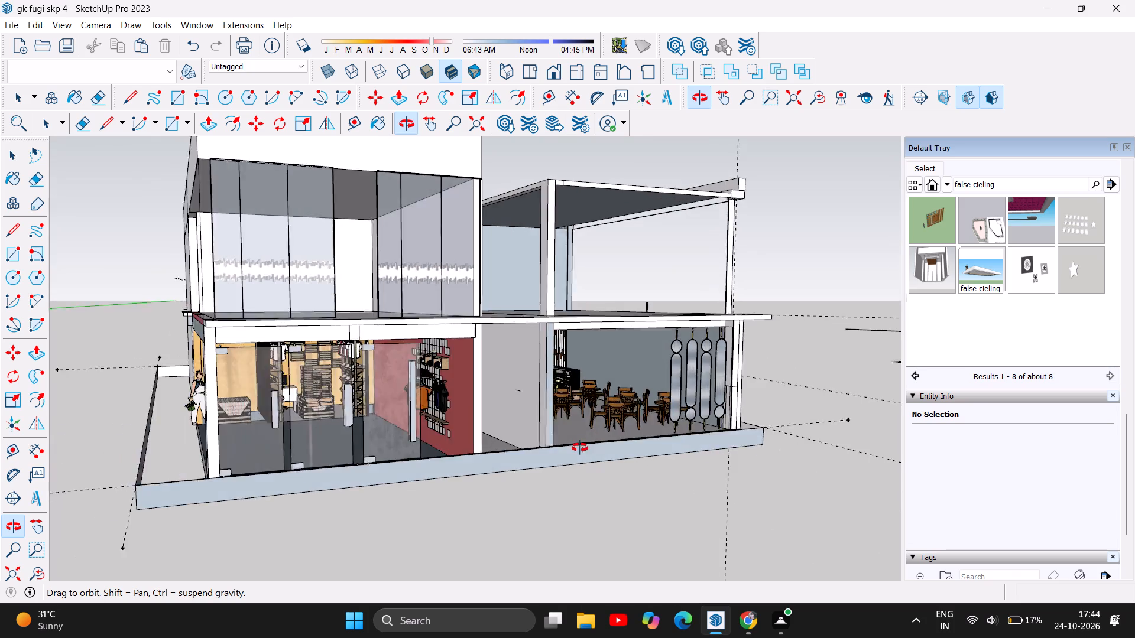
drag(580, 448, 378, 550)
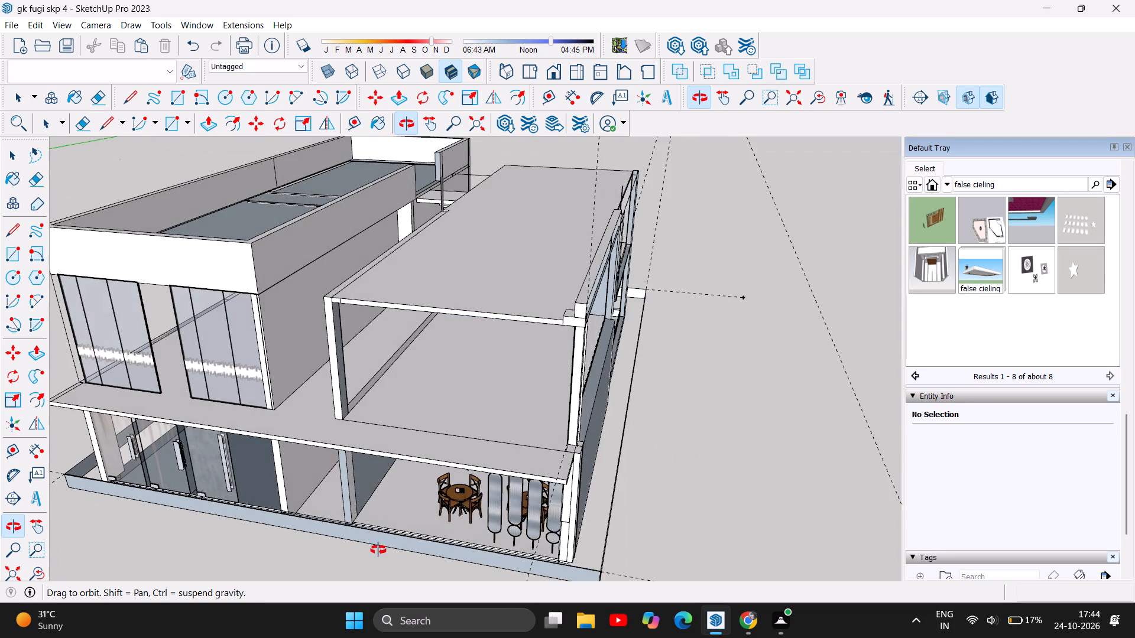
drag(378, 550, 20, 474)
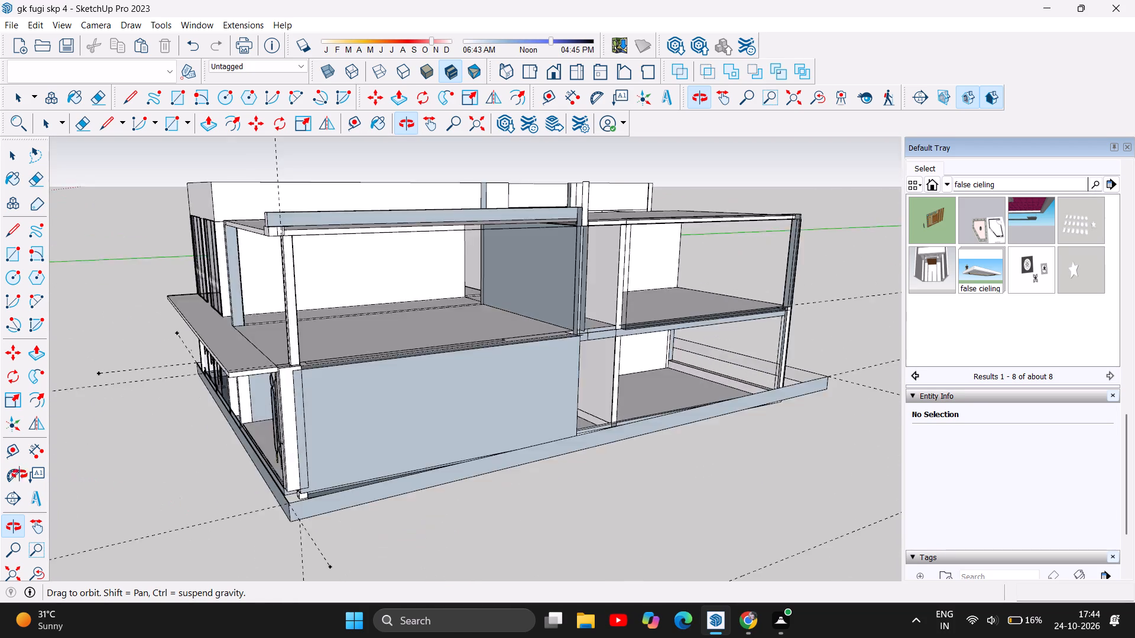
drag(20, 474, 9, 466)
drag(633, 455, 268, 507)
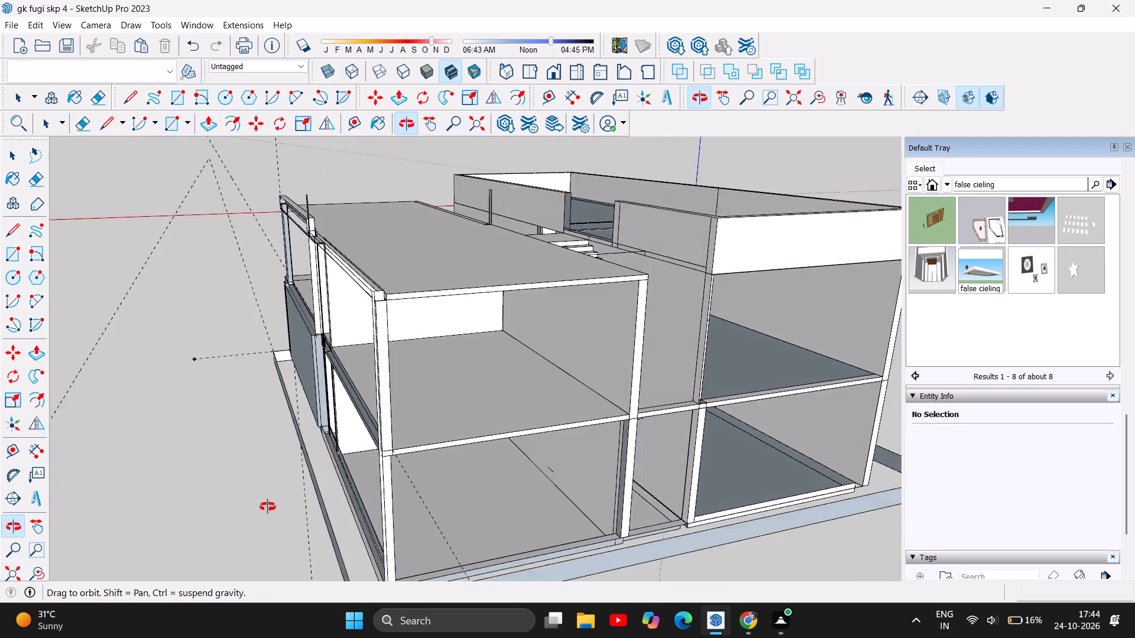
drag(268, 507, 222, 493)
Push/pull the recessed sill strip along the rear room's open side upward, finishing with a 1 5/8" pull level with the adjoining edge.
scroll(277, 486, up, 7)
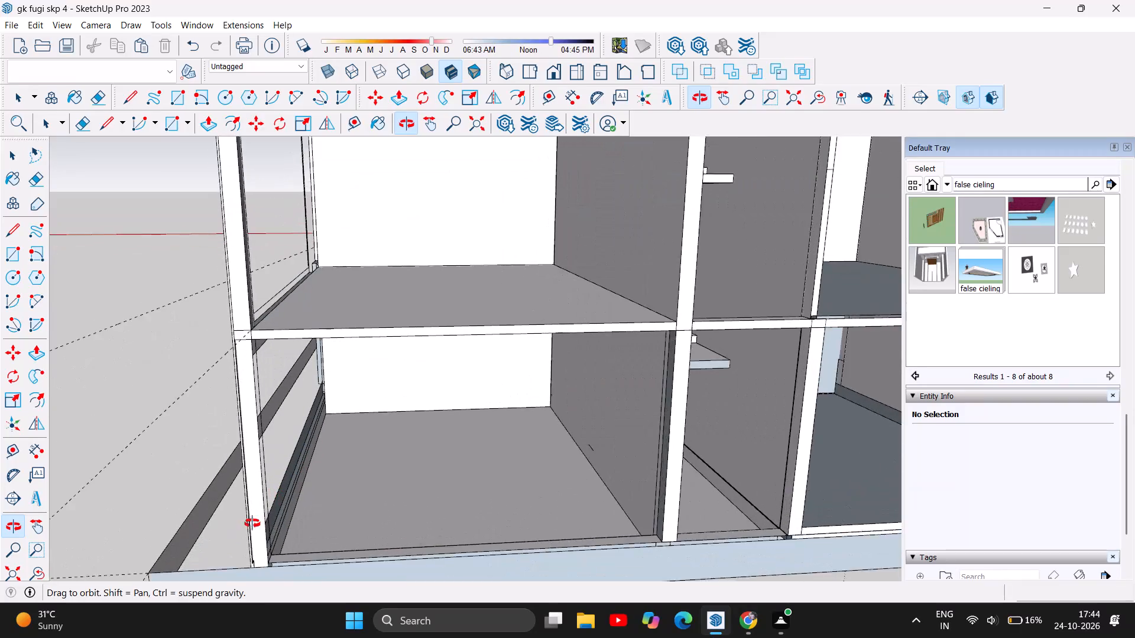
drag(258, 521, 281, 530)
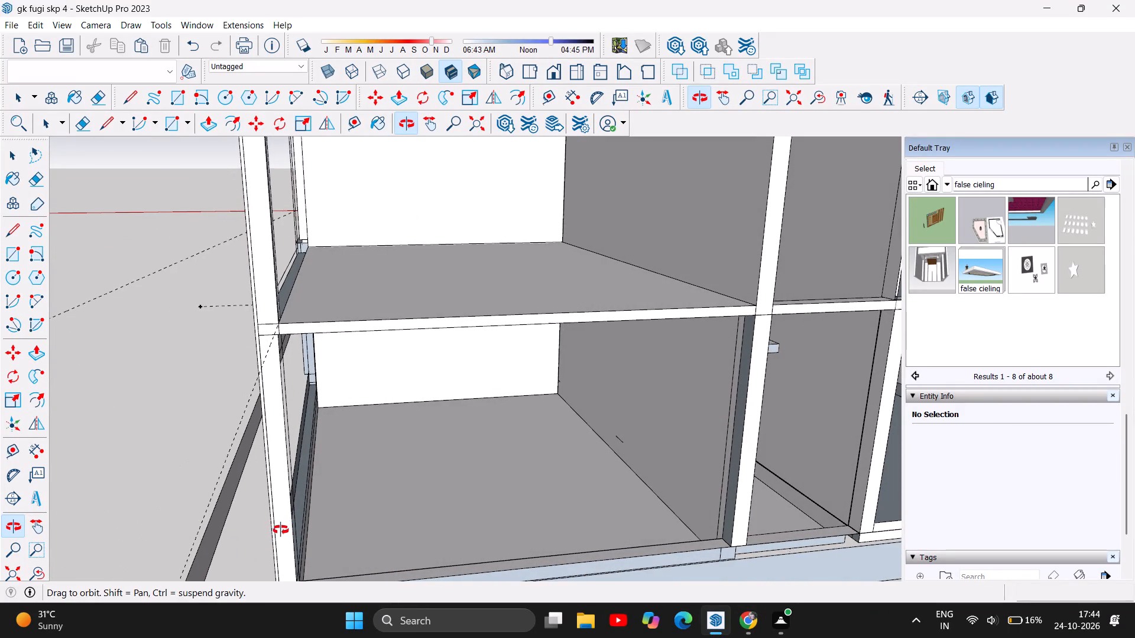
drag(281, 530, 328, 522)
scroll(300, 454, up, 6)
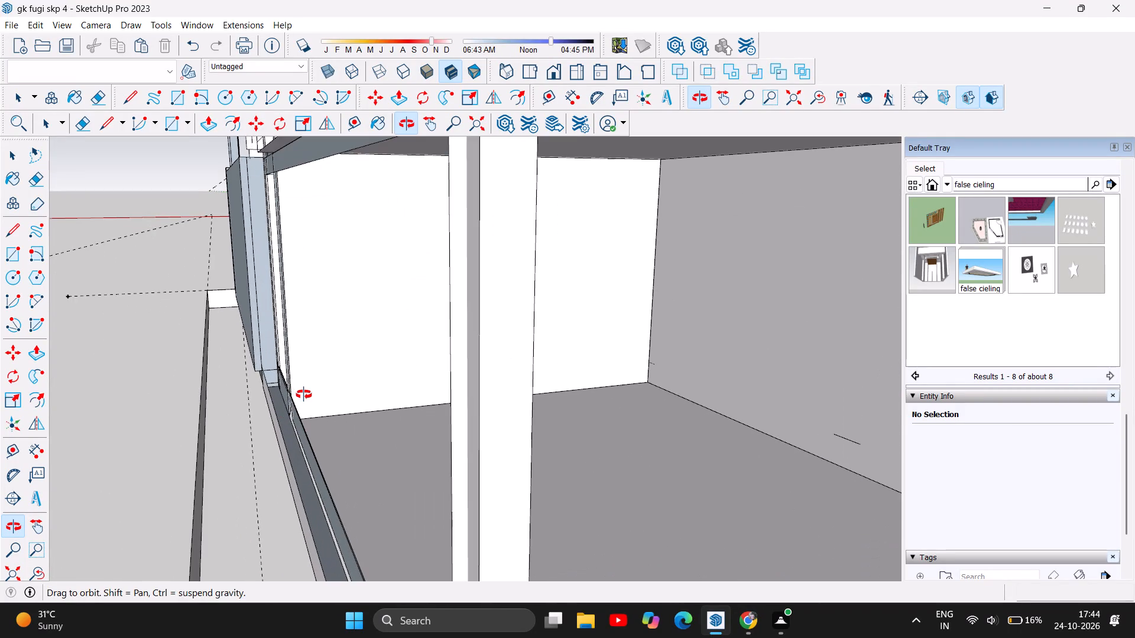
scroll(253, 333, down, 2)
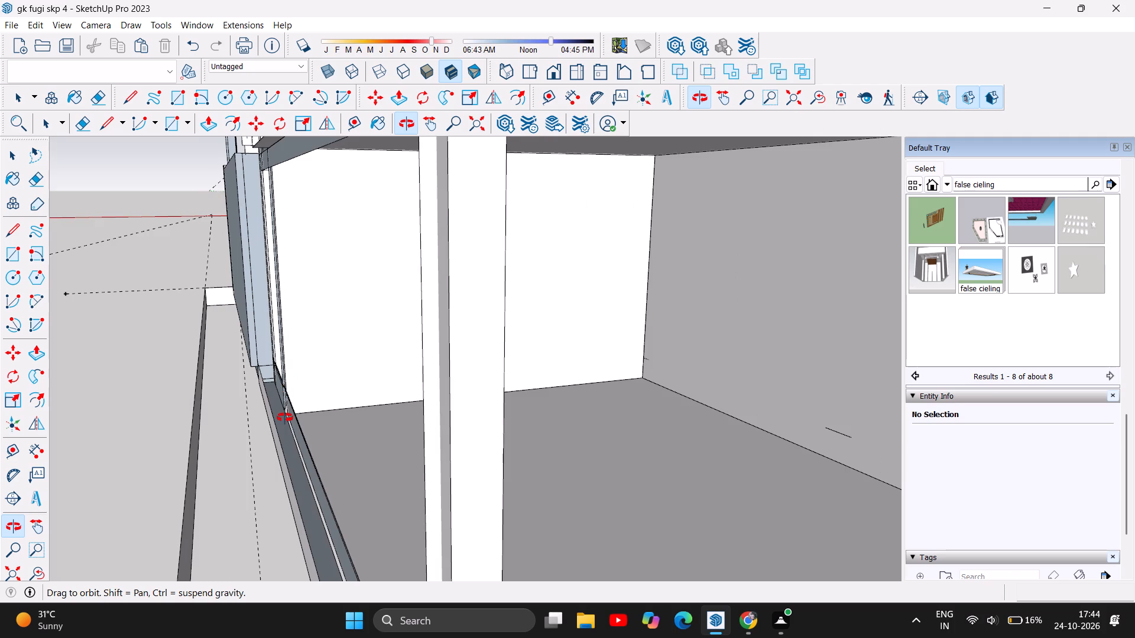
scroll(285, 418, up, 5)
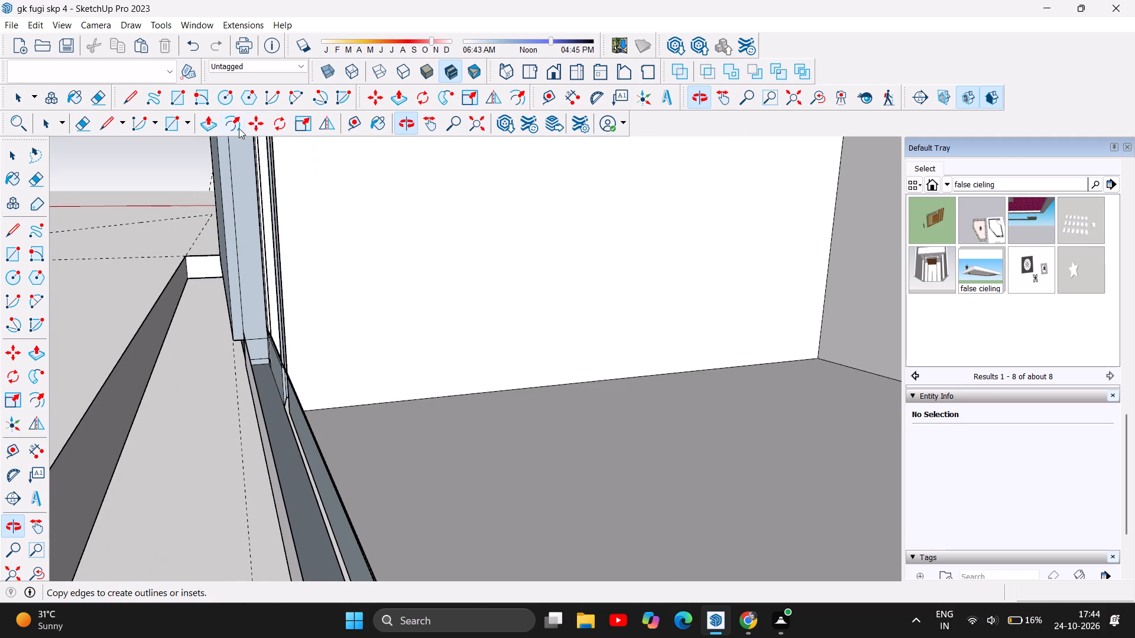
click(206, 121)
drag(302, 495, 309, 445)
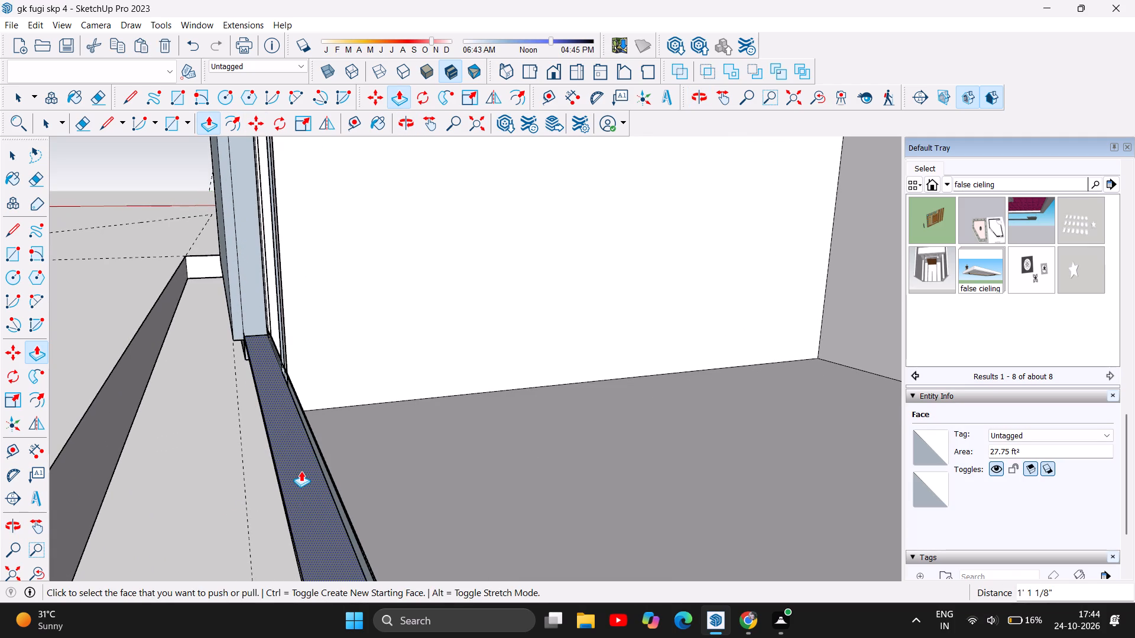
drag(301, 471, 324, 330)
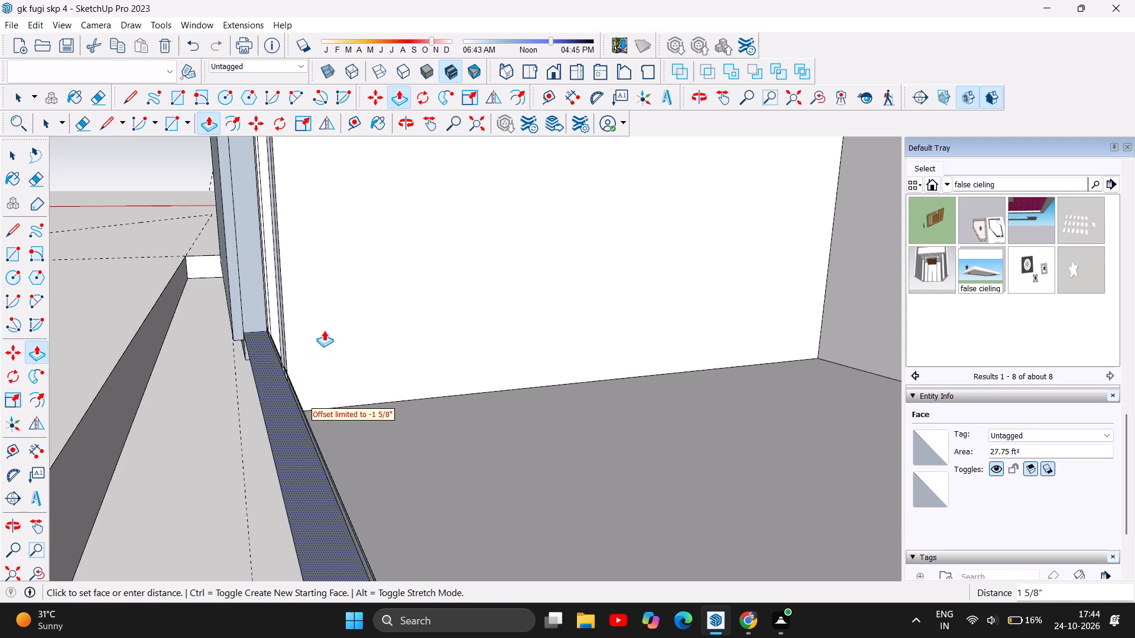
drag(324, 330, 338, 282)
drag(295, 432, 311, 350)
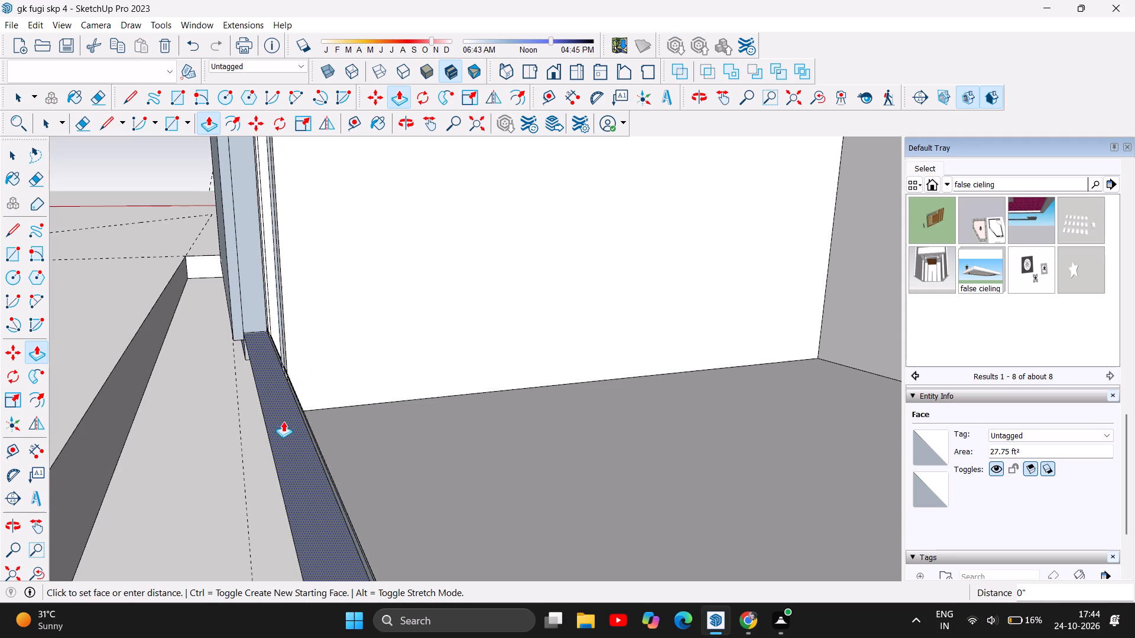
drag(284, 428, 284, 334)
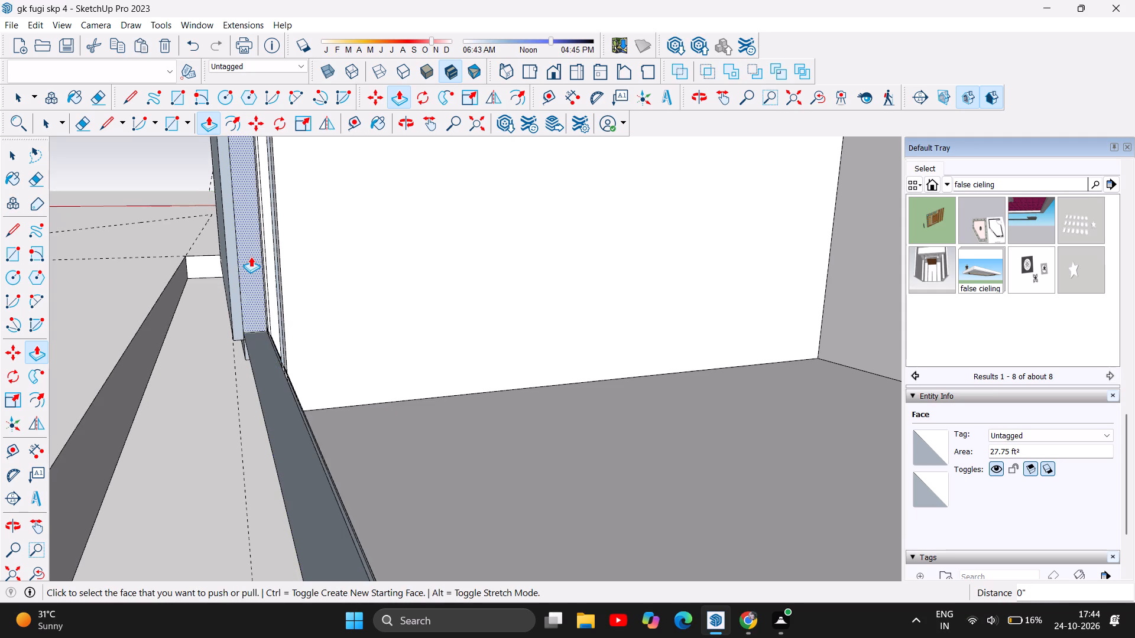
Pull the column's side face along the rear room's sill 16' 1 7/16", plus about 10' 10 5/16" to the end column, walling the side.
drag(251, 256, 278, 410)
drag(247, 222, 302, 337)
drag(260, 258, 288, 403)
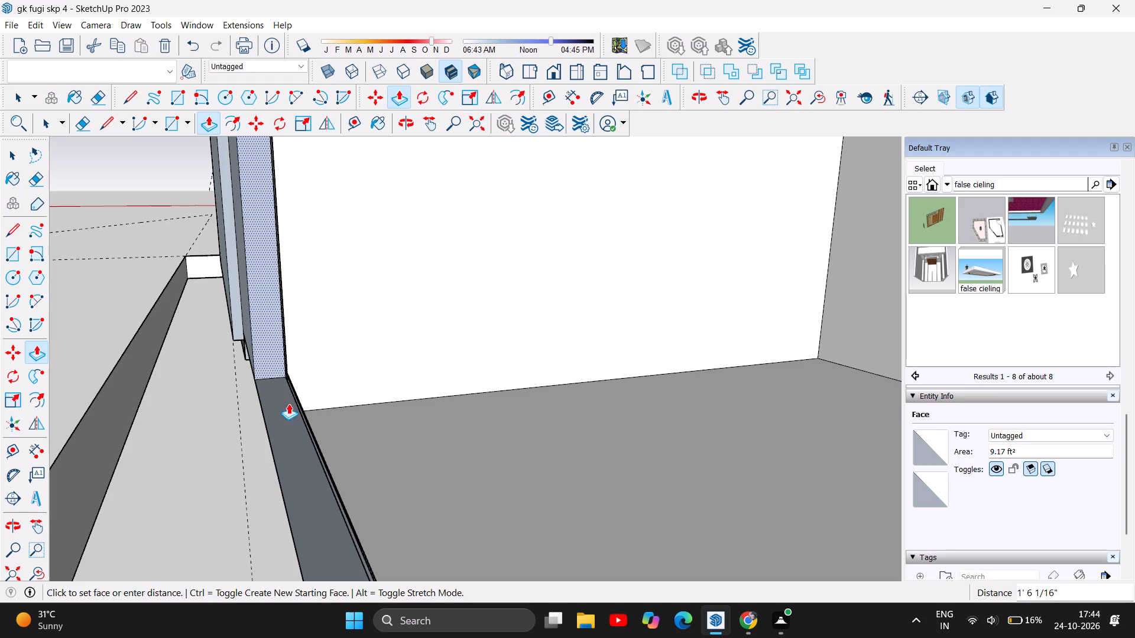
drag(288, 403, 310, 523)
scroll(222, 303, down, 6)
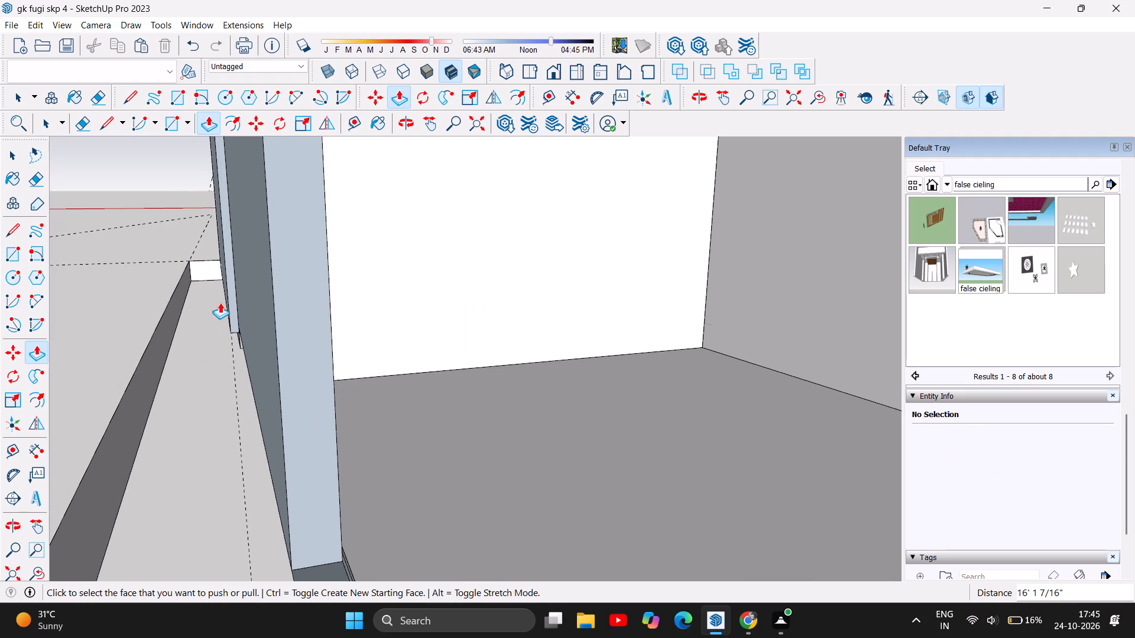
scroll(219, 302, down, 6)
drag(267, 285, 285, 337)
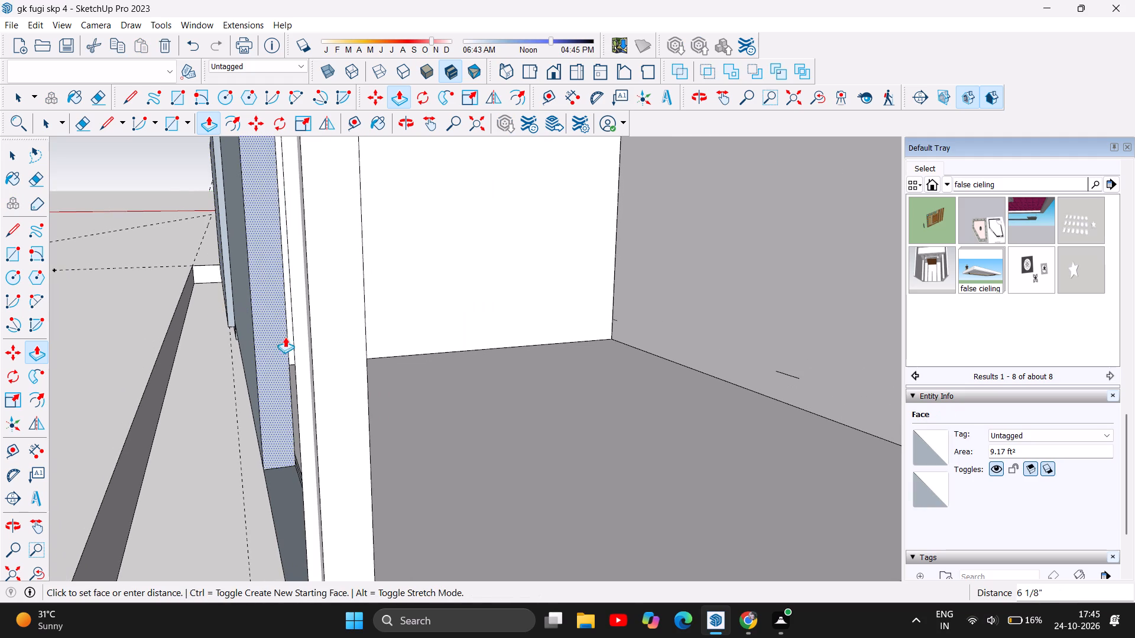
drag(285, 337, 313, 441)
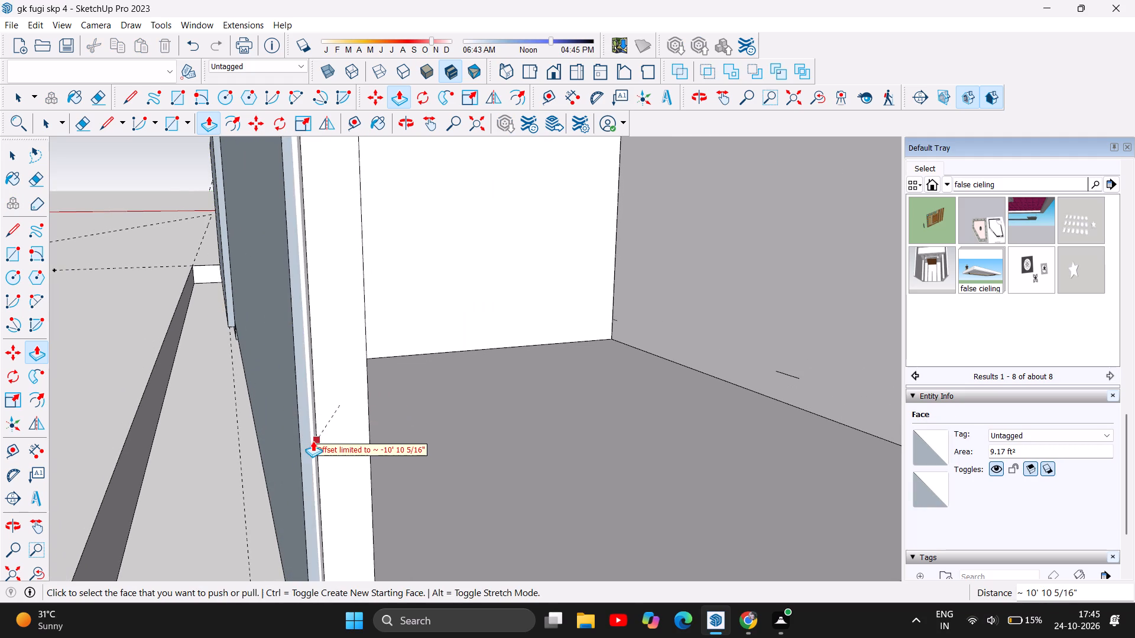
Examine the newly walled ground-floor side from the rear corner around to the building's front.
scroll(244, 441, down, 7)
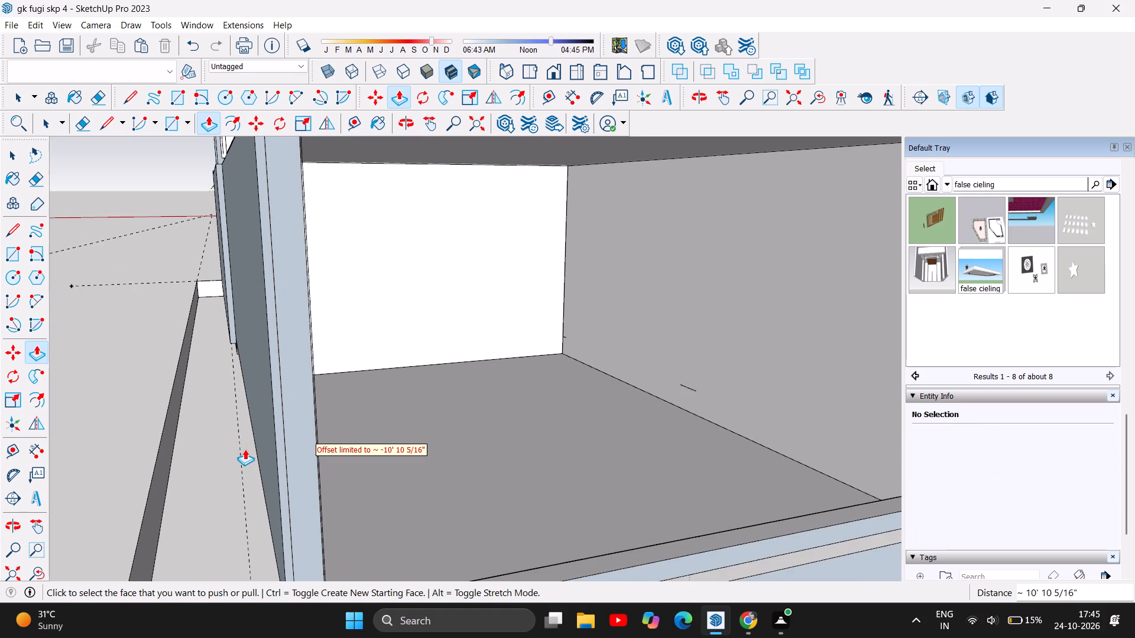
scroll(245, 449, down, 20)
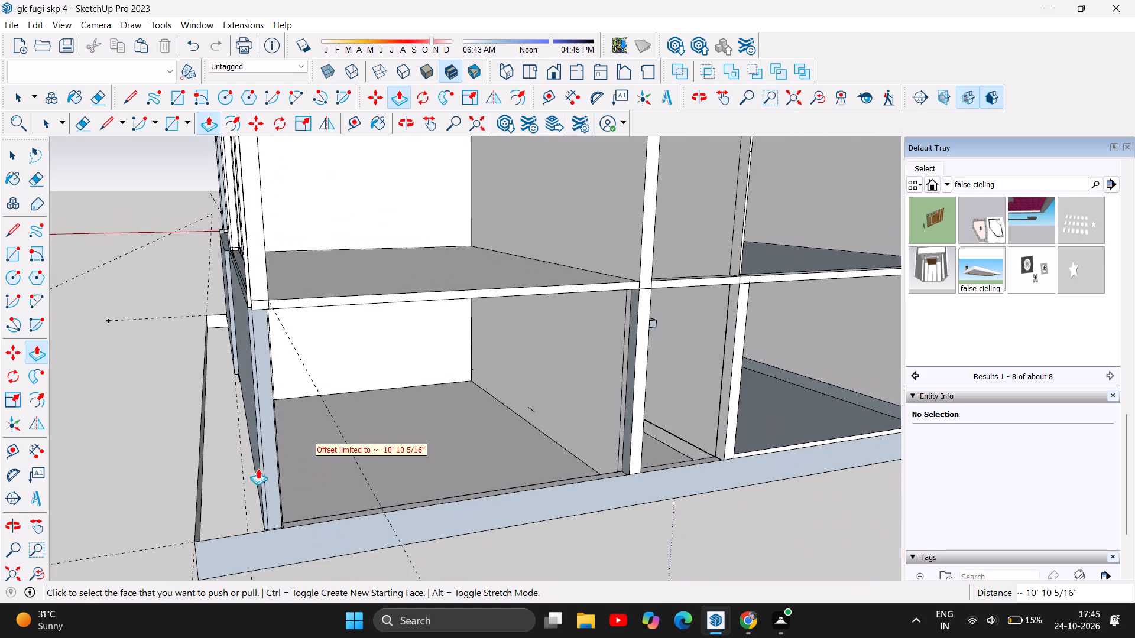
scroll(280, 480, down, 7)
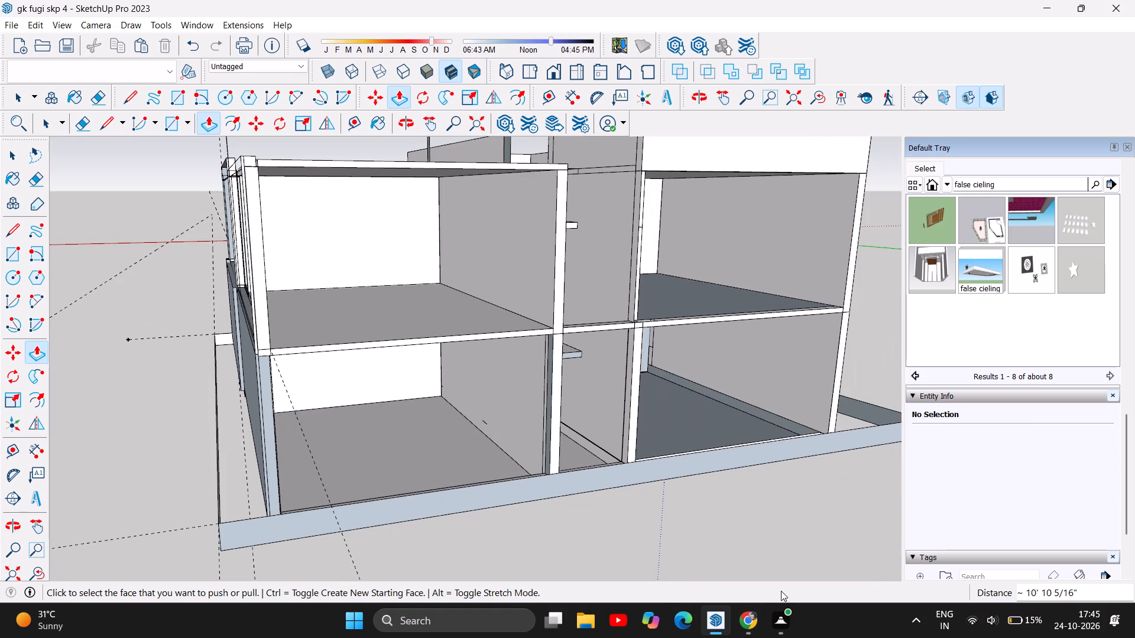
key(Escape)
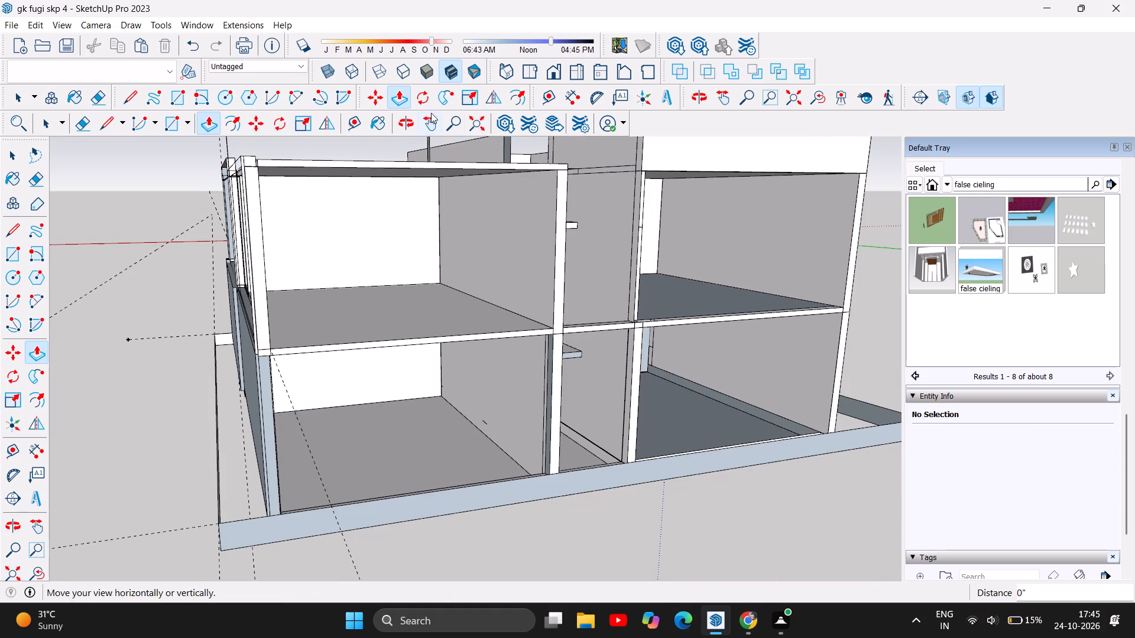
click(413, 123)
drag(221, 387, 643, 367)
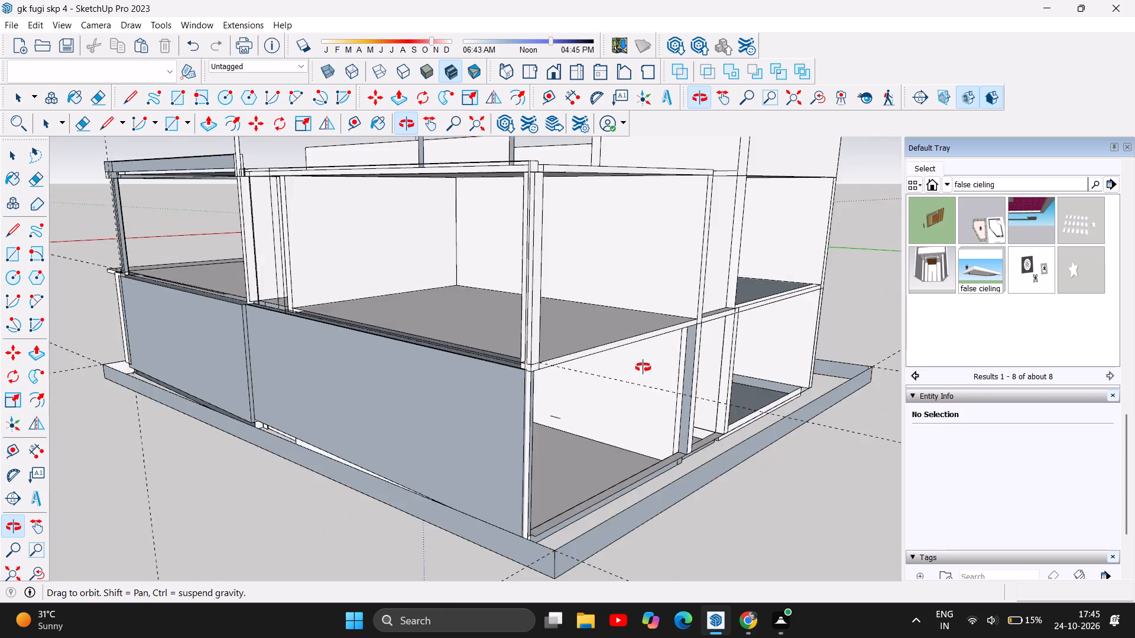
drag(643, 367, 714, 374)
drag(135, 419, 507, 401)
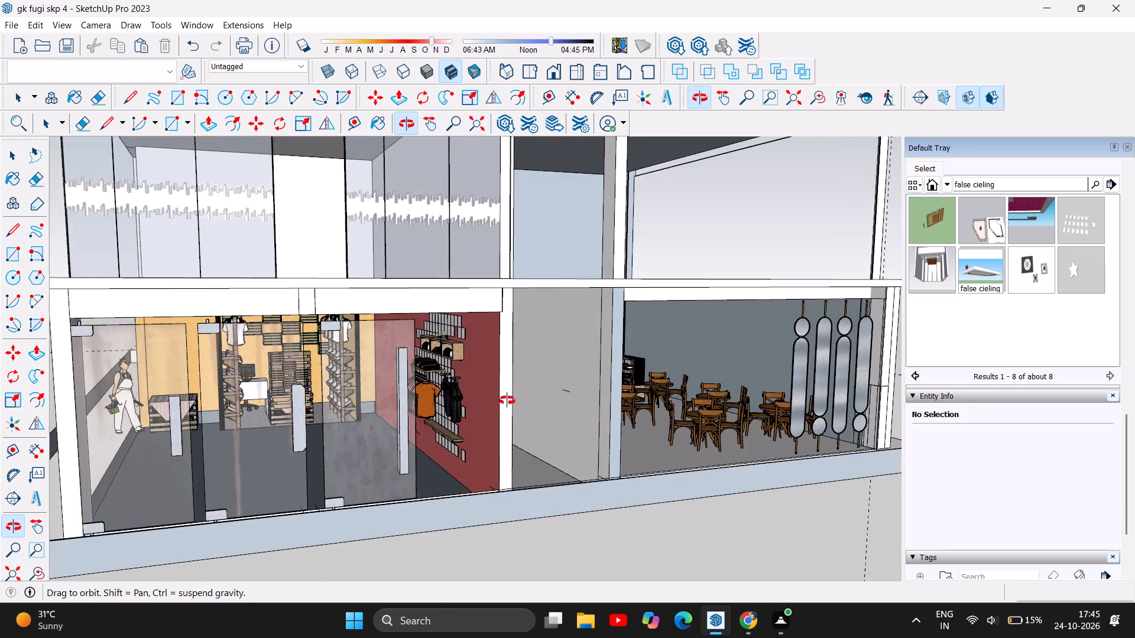
drag(507, 401, 496, 401)
scroll(497, 445, down, 6)
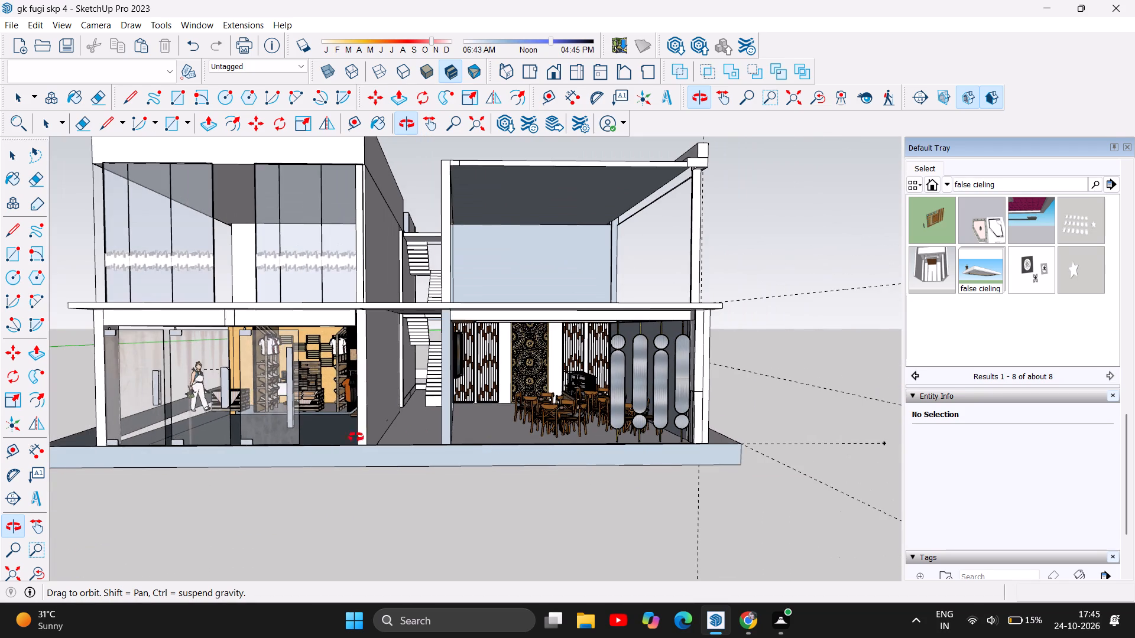
Inspect the clothing shop's open side and the whole two-storey building from the front, walled side and rear.
drag(333, 437, 585, 458)
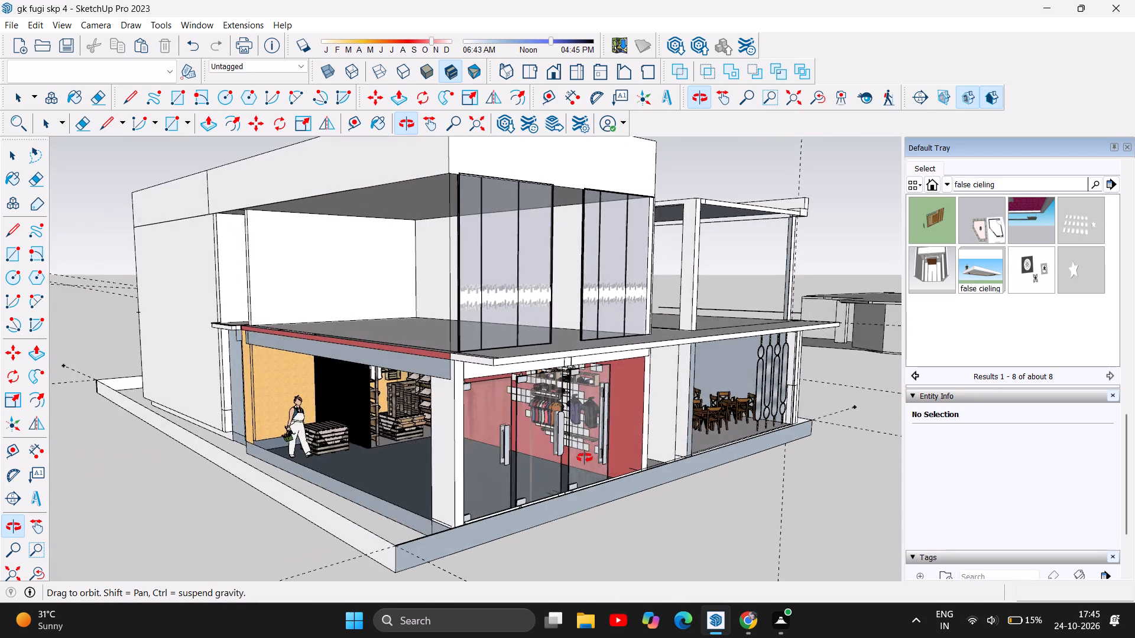
drag(585, 458, 591, 483)
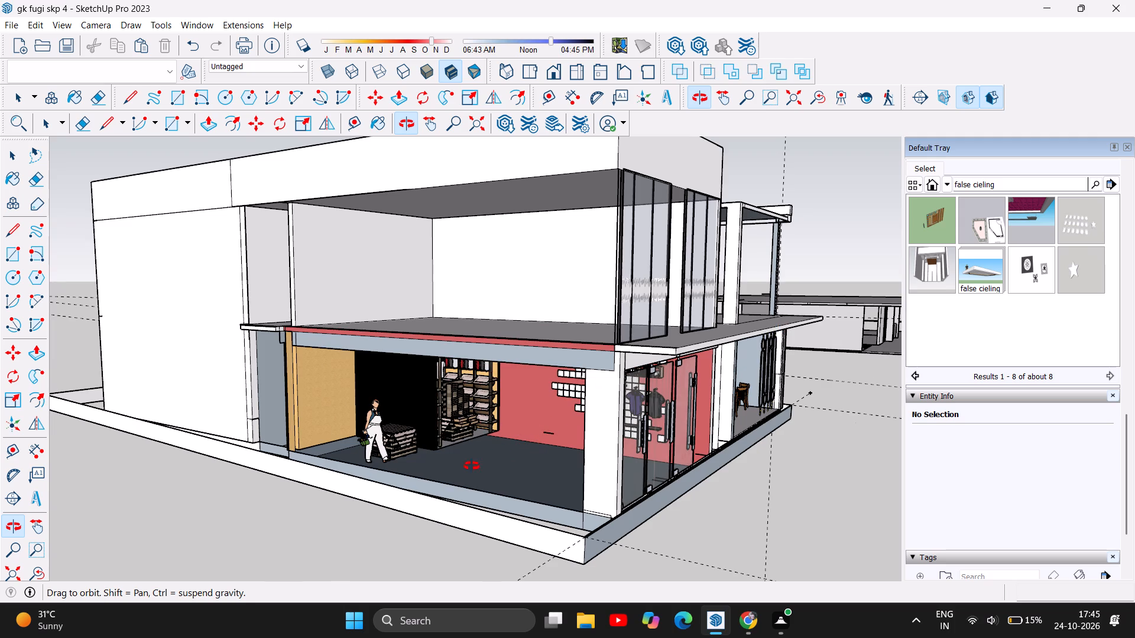
drag(472, 466, 474, 504)
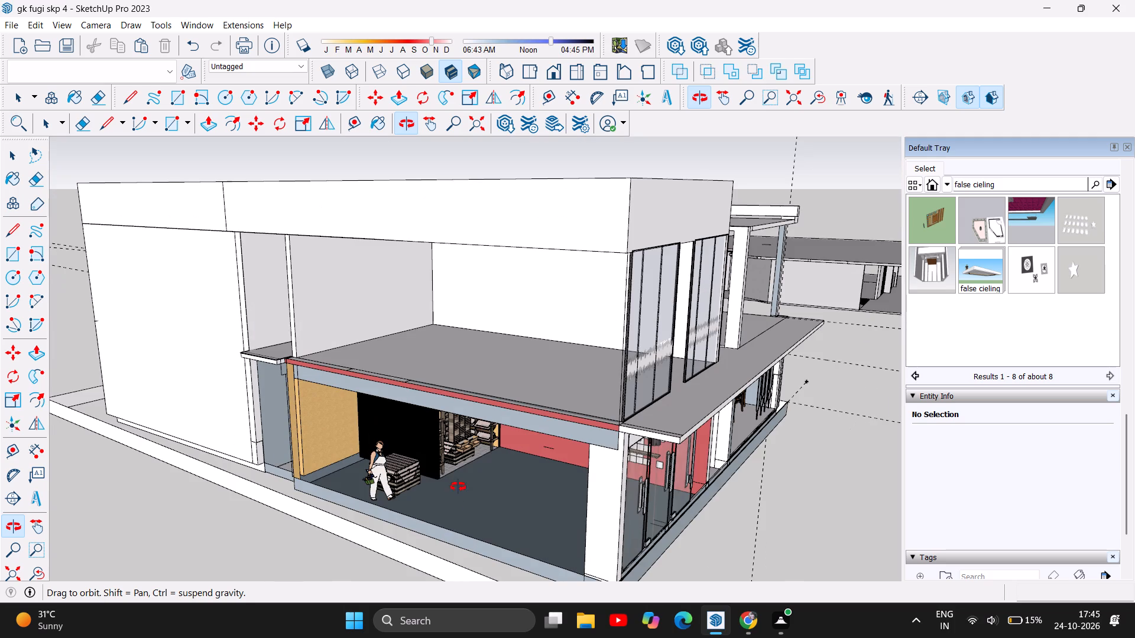
scroll(371, 400, down, 4)
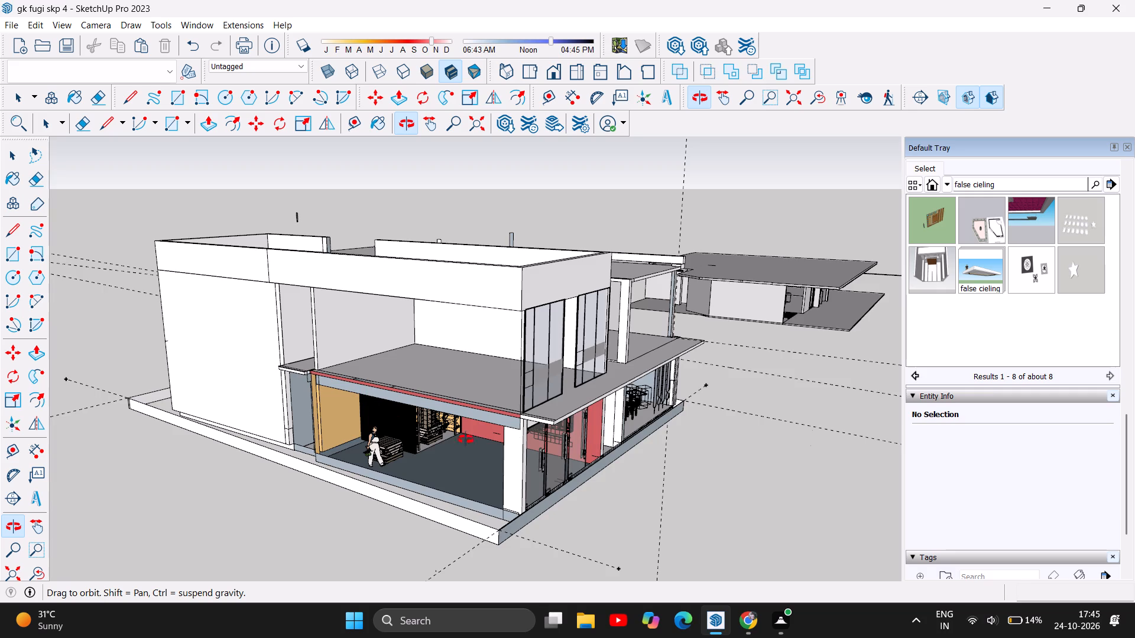
drag(467, 438, 150, 428)
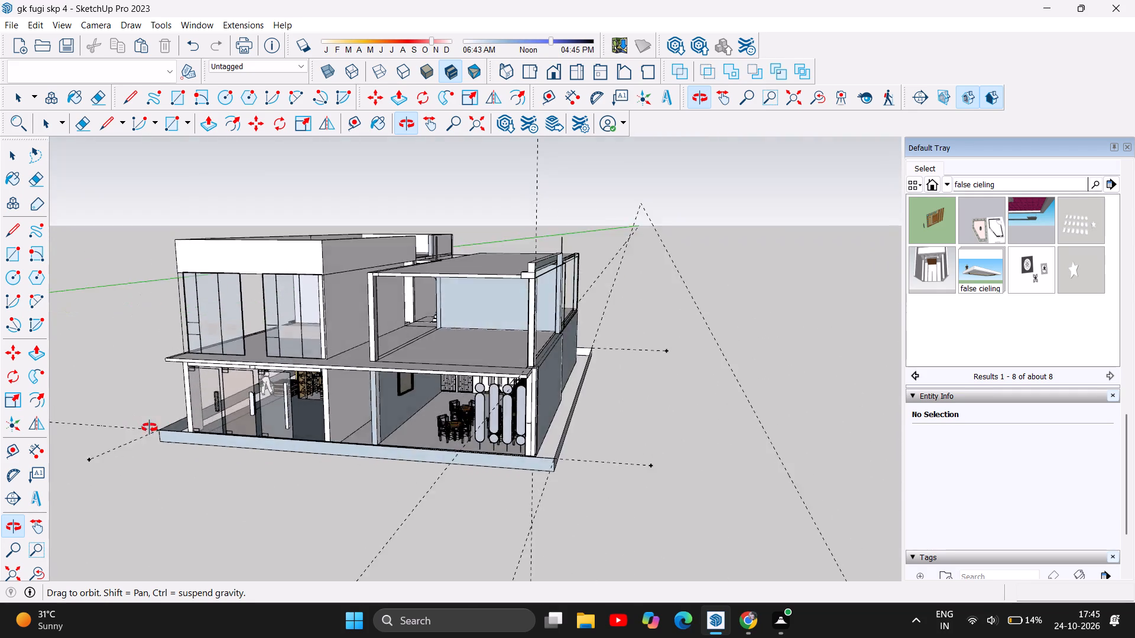
drag(150, 428, 229, 400)
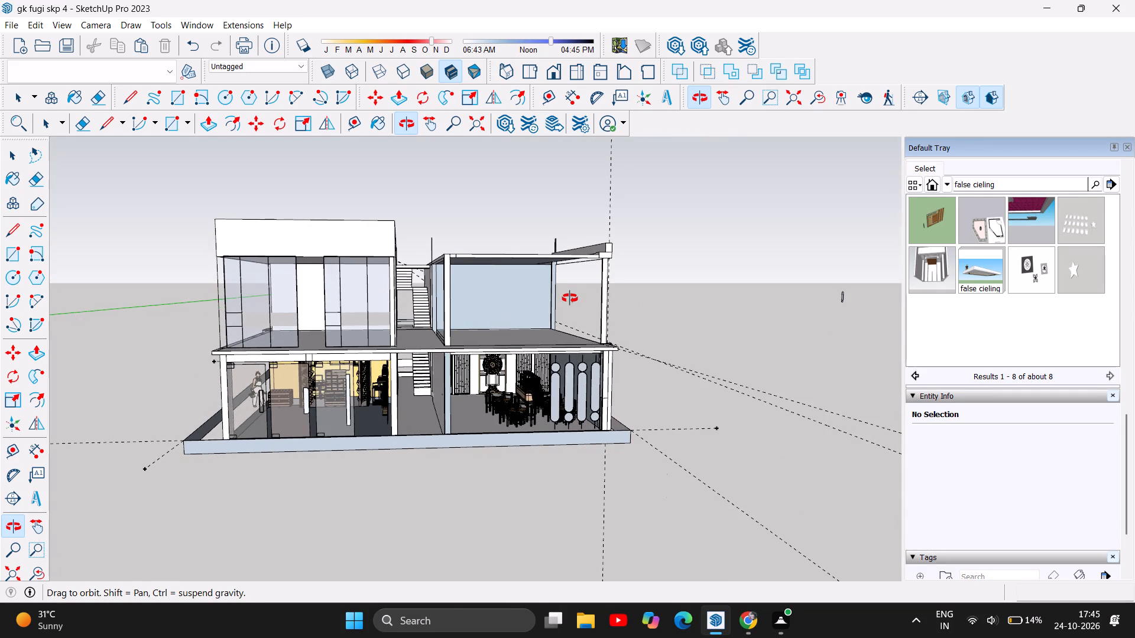
scroll(559, 301, up, 2)
scroll(554, 302, down, 2)
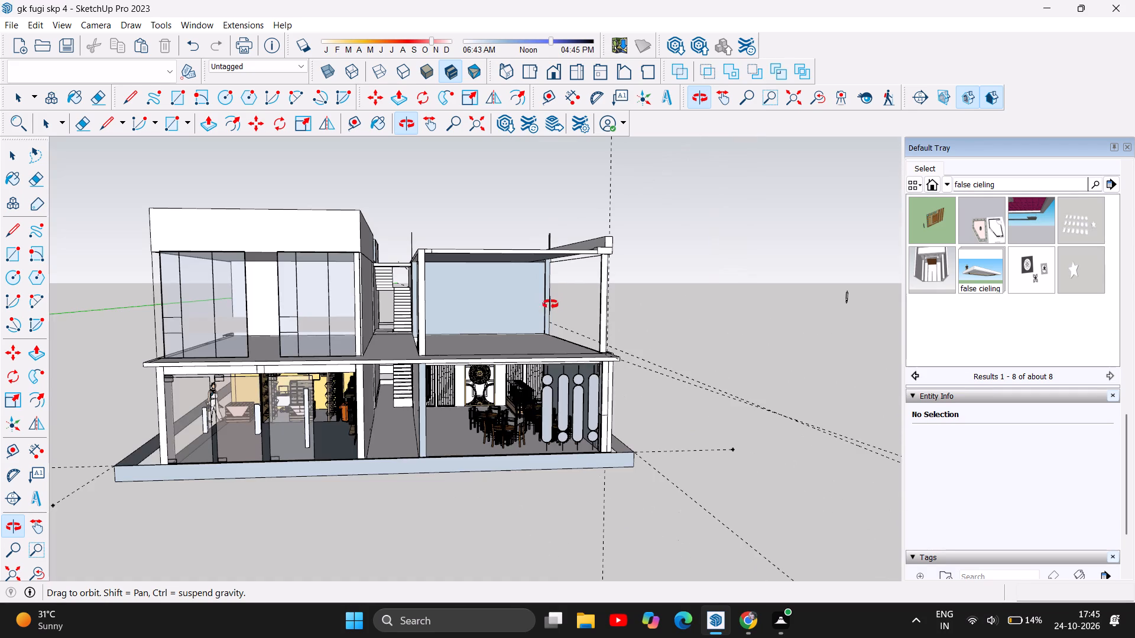
drag(543, 321, 28, 367)
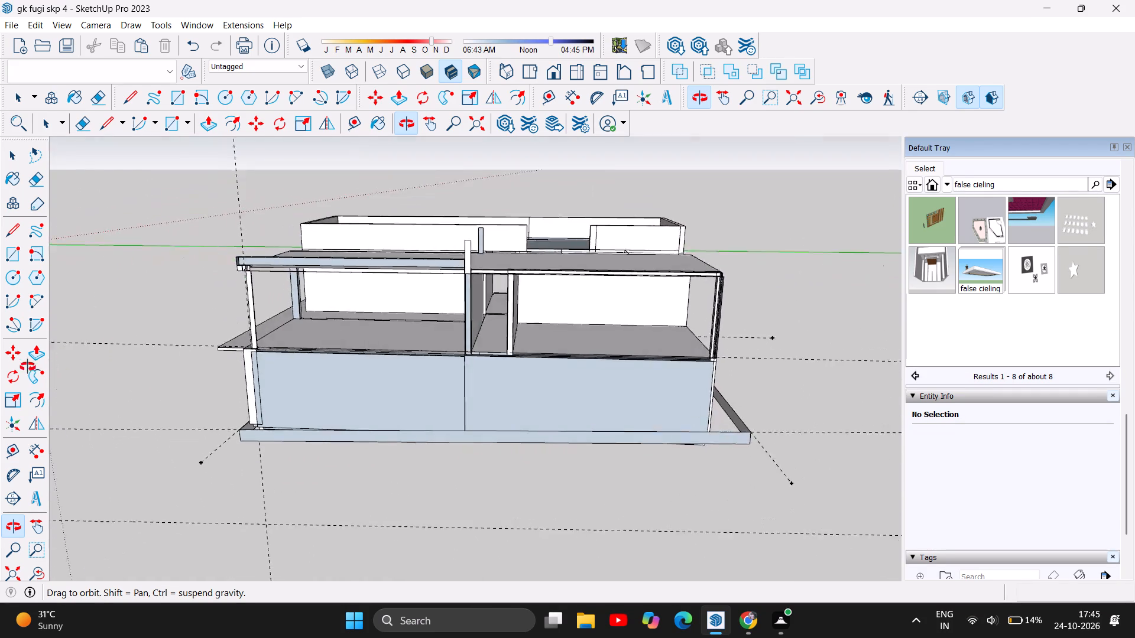
drag(28, 367, 508, 356)
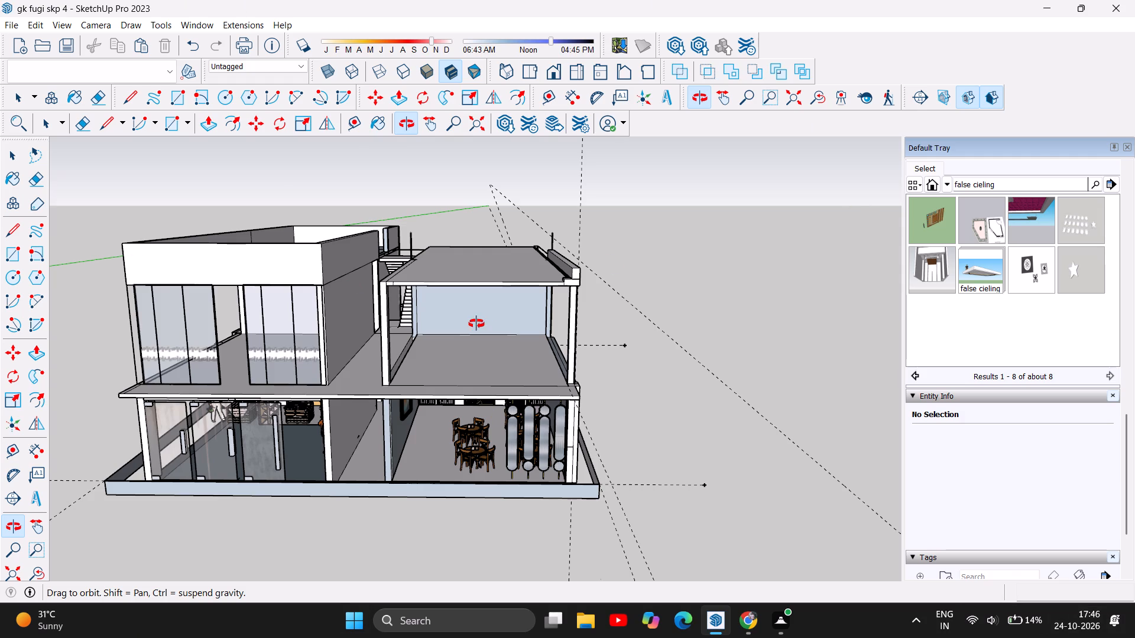
scroll(521, 356, down, 6)
drag(312, 461, 747, 440)
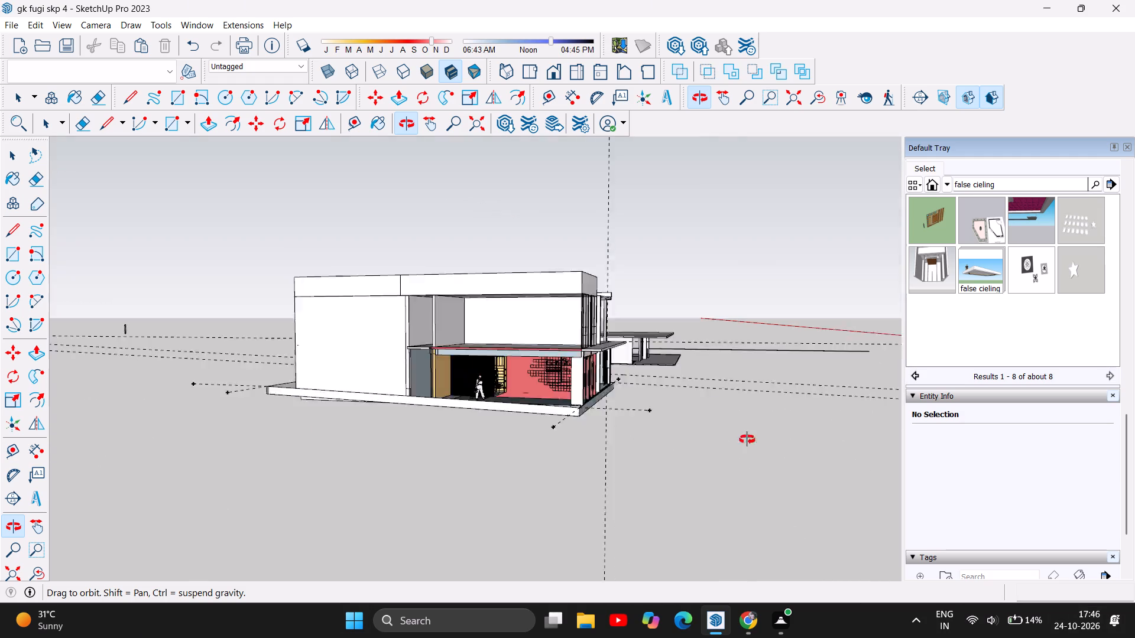
drag(747, 440, 812, 440)
drag(445, 422, 679, 414)
drag(445, 390, 488, 390)
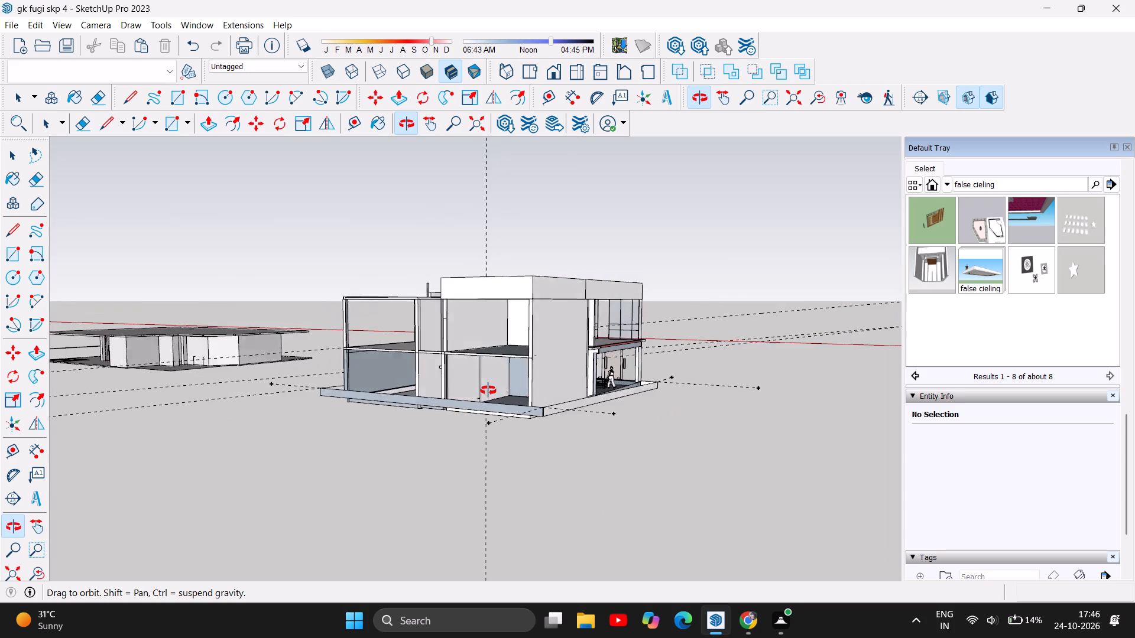
drag(488, 390, 122, 400)
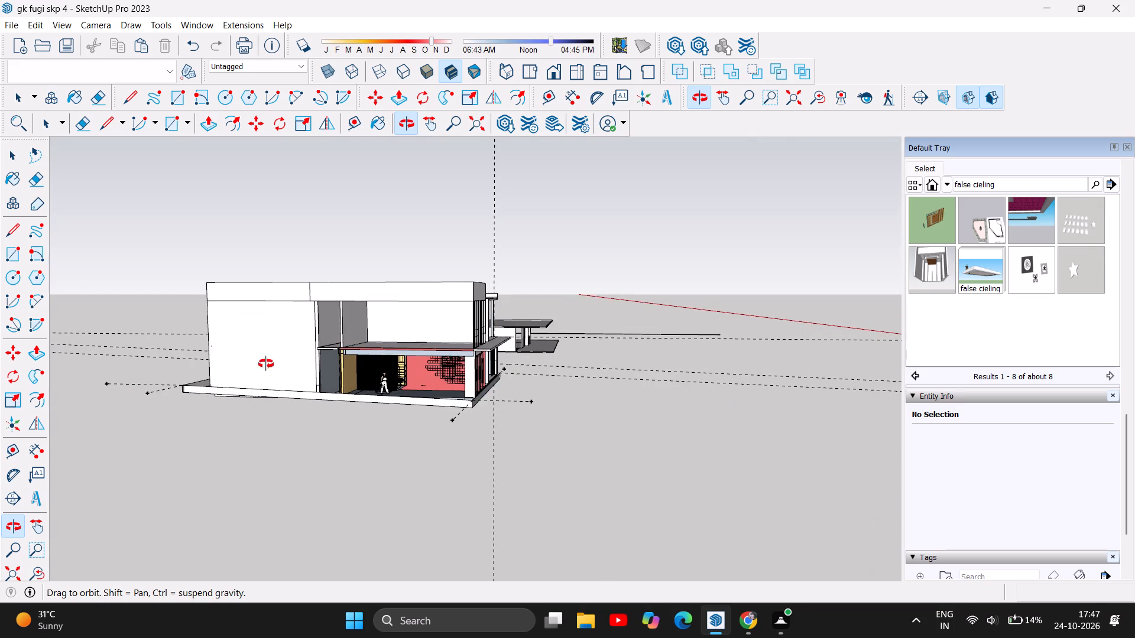
drag(502, 412, 322, 419)
drag(321, 419, 140, 458)
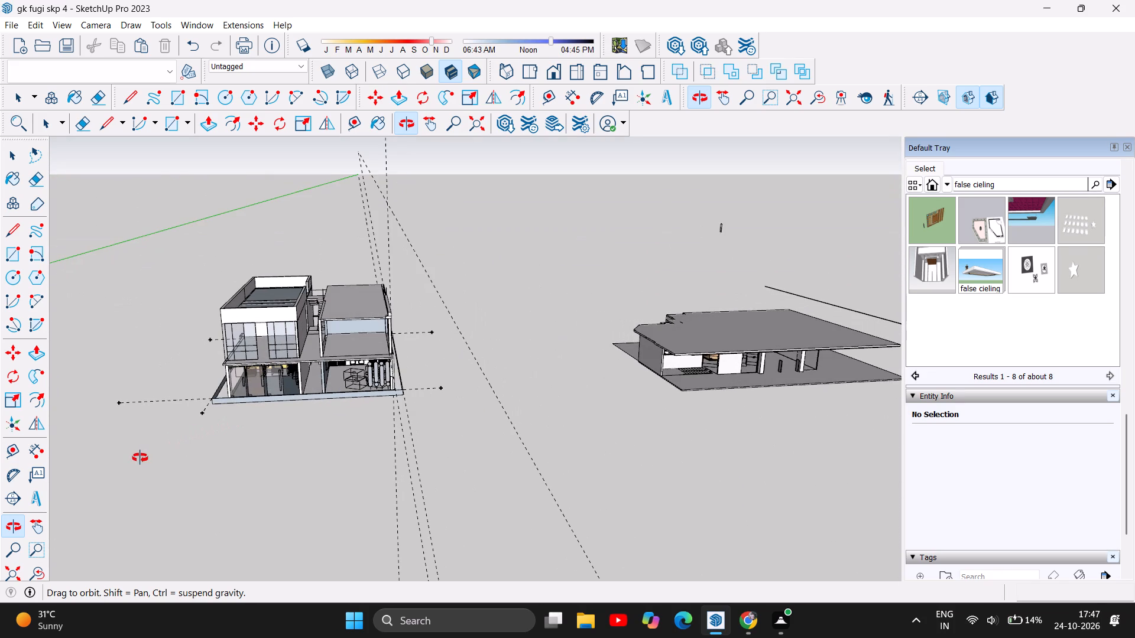
Examine the dining area's front opening, its end column and the hanging decorative screen up close.
scroll(371, 359, up, 12)
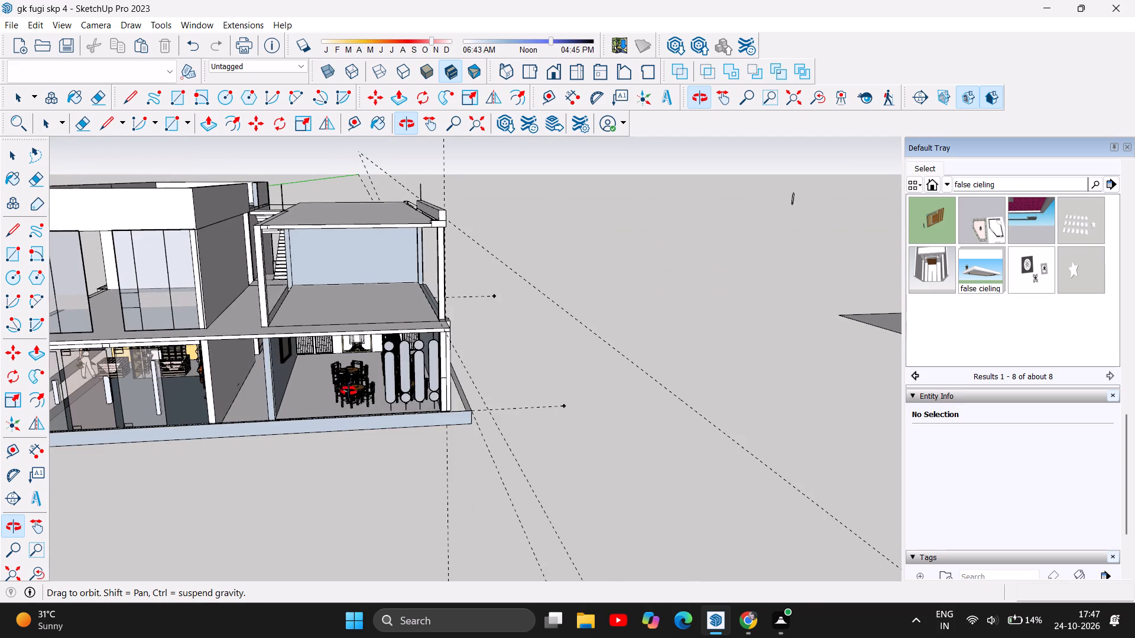
click(382, 481)
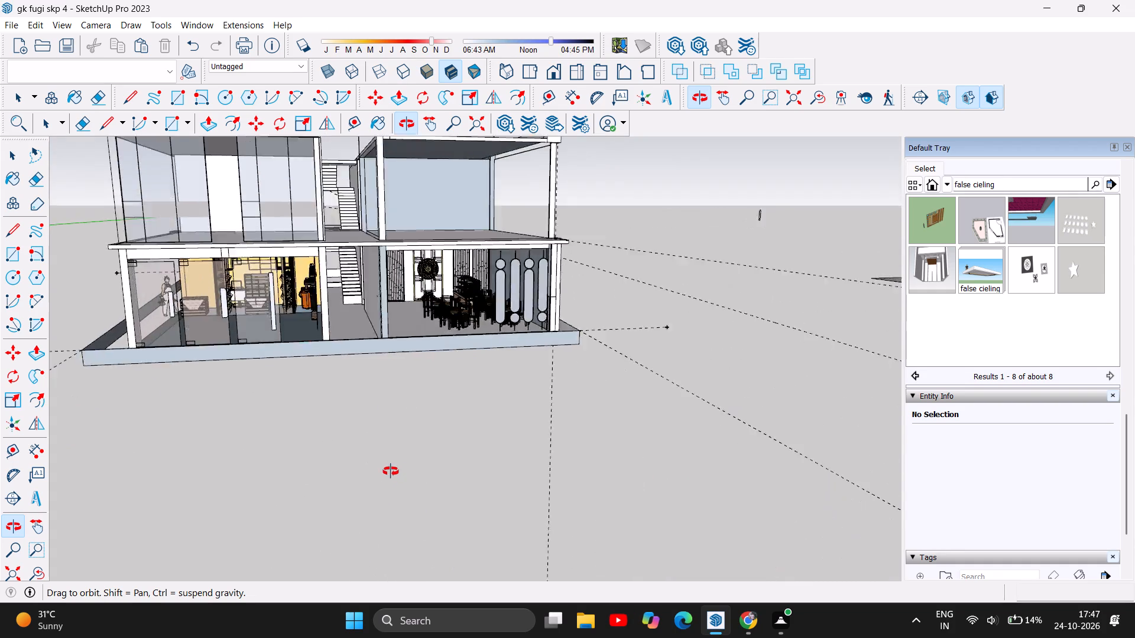
scroll(400, 385, up, 4)
scroll(398, 311, up, 5)
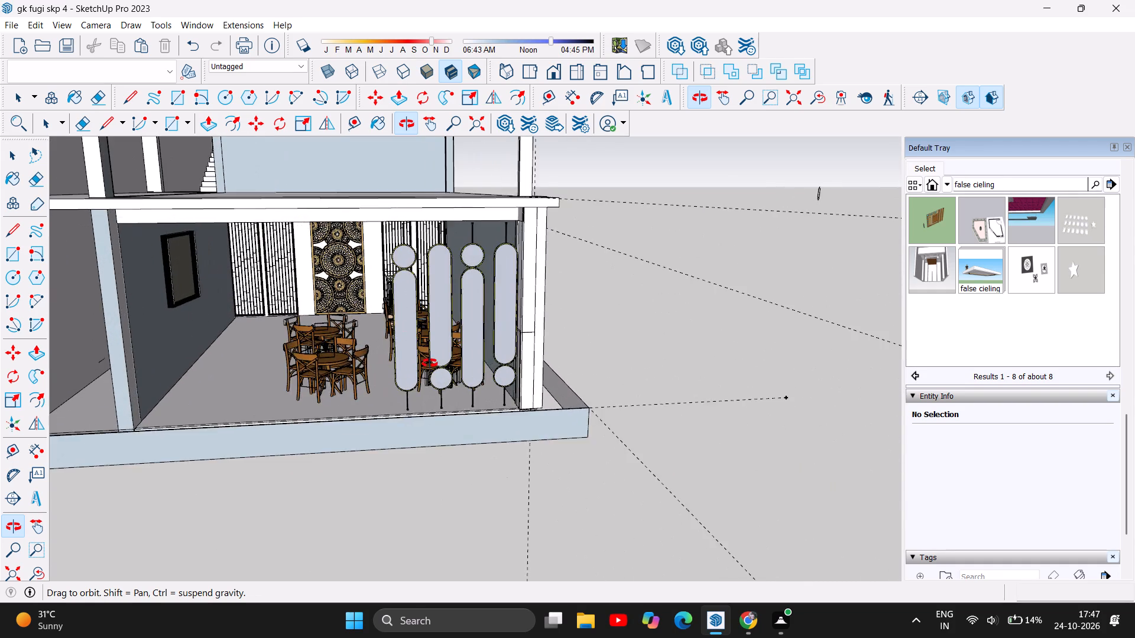
scroll(430, 363, up, 7)
scroll(452, 398, down, 8)
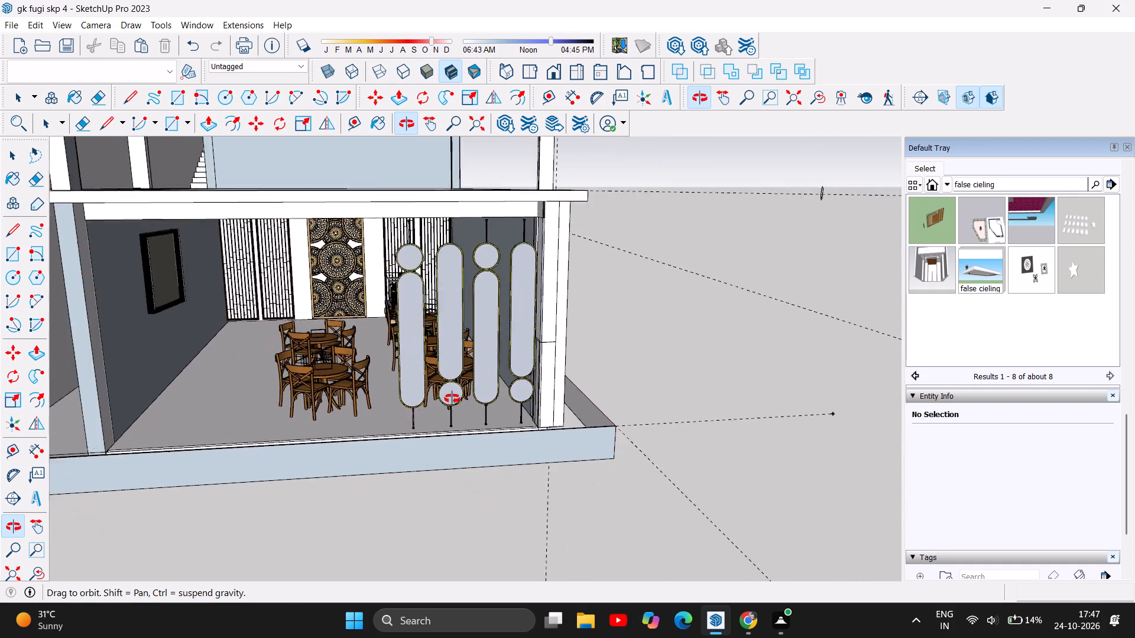
scroll(452, 399, down, 3)
Check the walled dining and rear-room side for gaps from above, along its base, beneath the floor slab and from the front corner.
drag(504, 405, 260, 447)
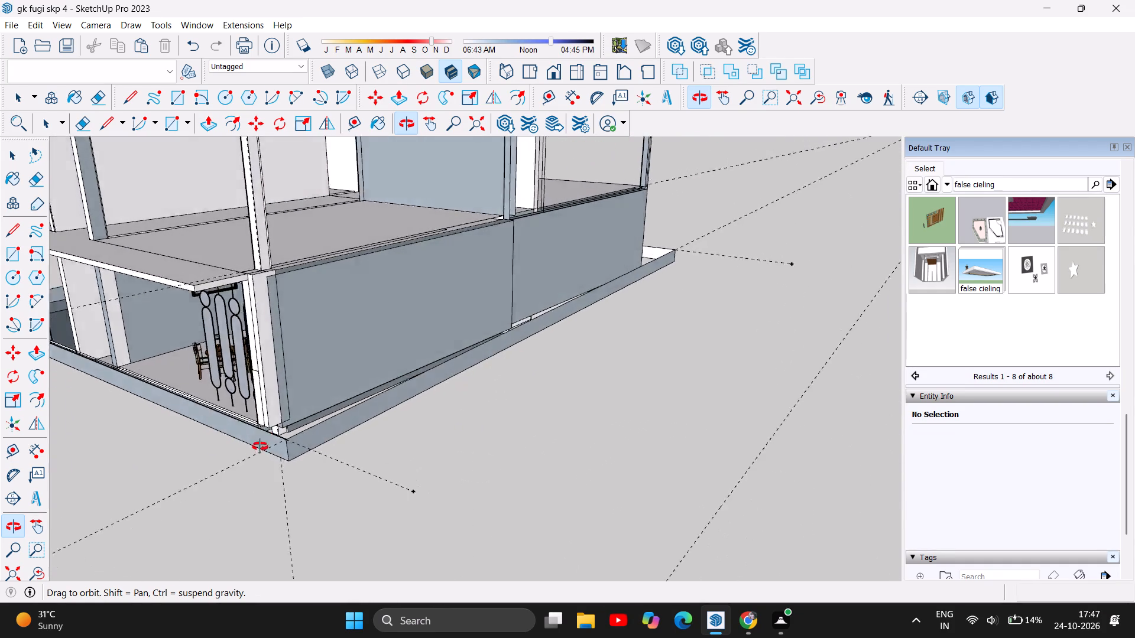
drag(260, 447, 205, 551)
drag(290, 324, 353, 370)
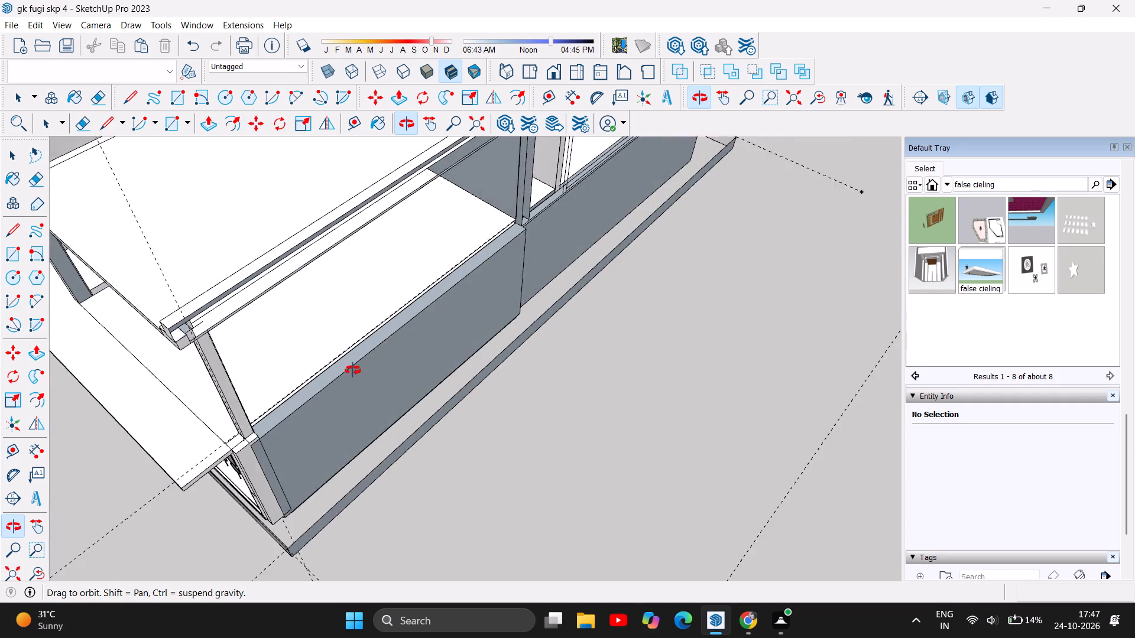
drag(353, 370, 374, 376)
scroll(1003, 331, up, 3)
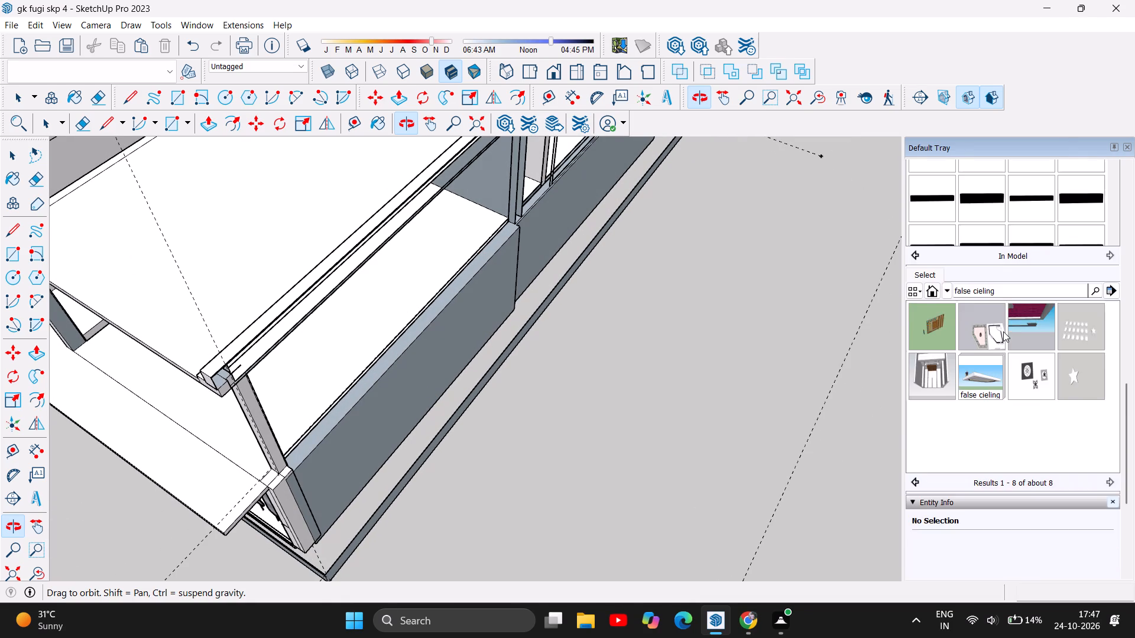
scroll(1003, 331, up, 9)
scroll(995, 353, down, 4)
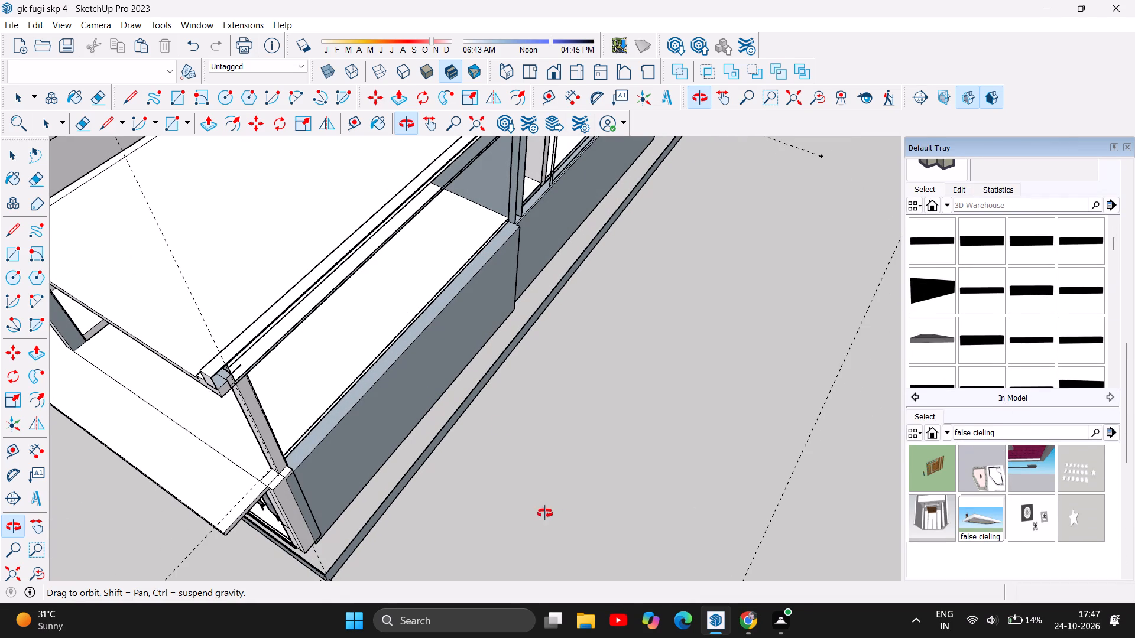
drag(468, 323, 223, 340)
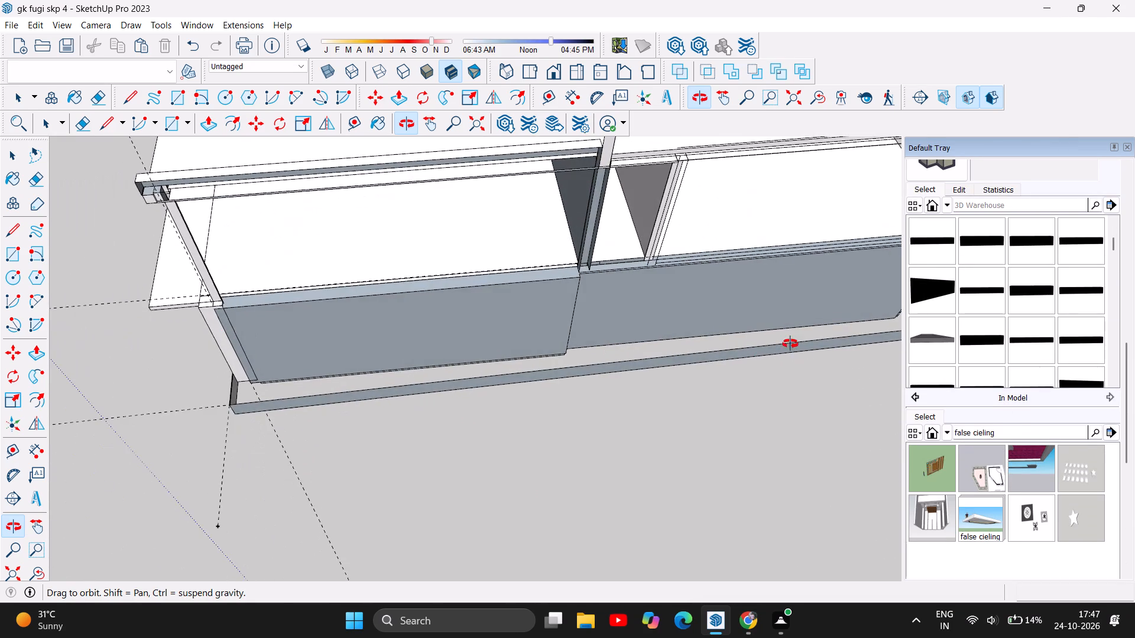
drag(790, 344, 531, 255)
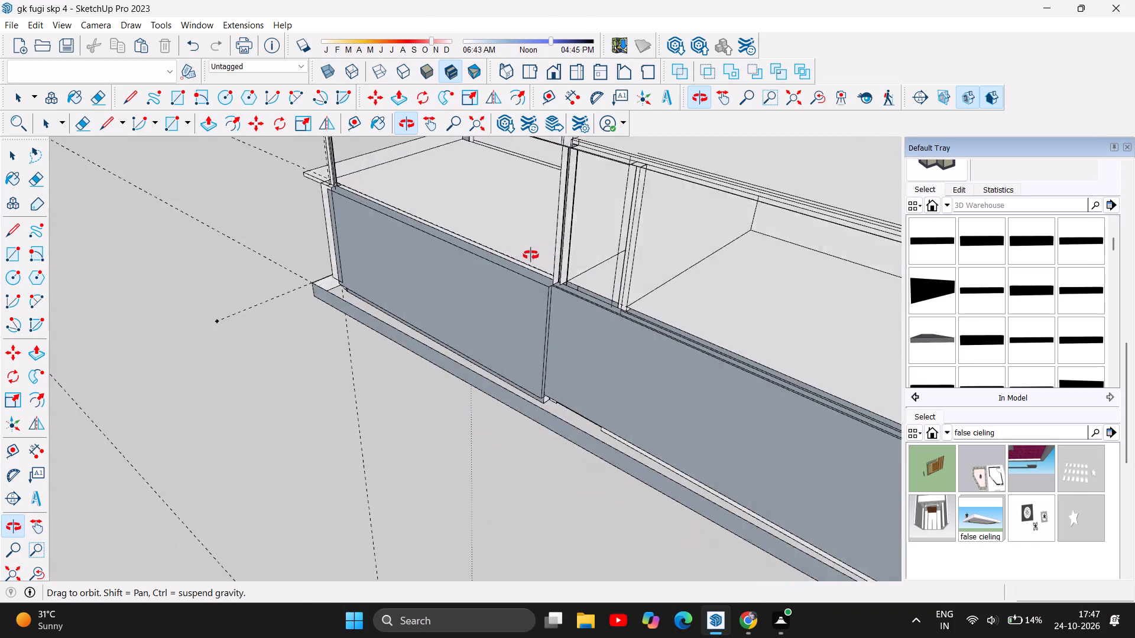
drag(531, 255, 787, 208)
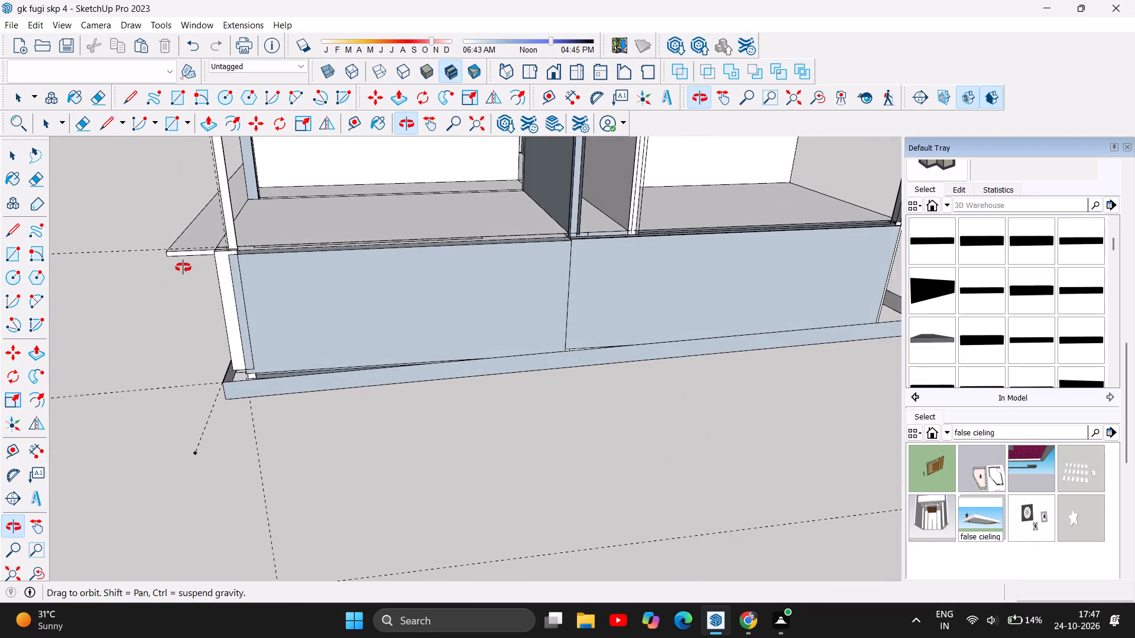
scroll(274, 300, up, 4)
scroll(261, 354, up, 5)
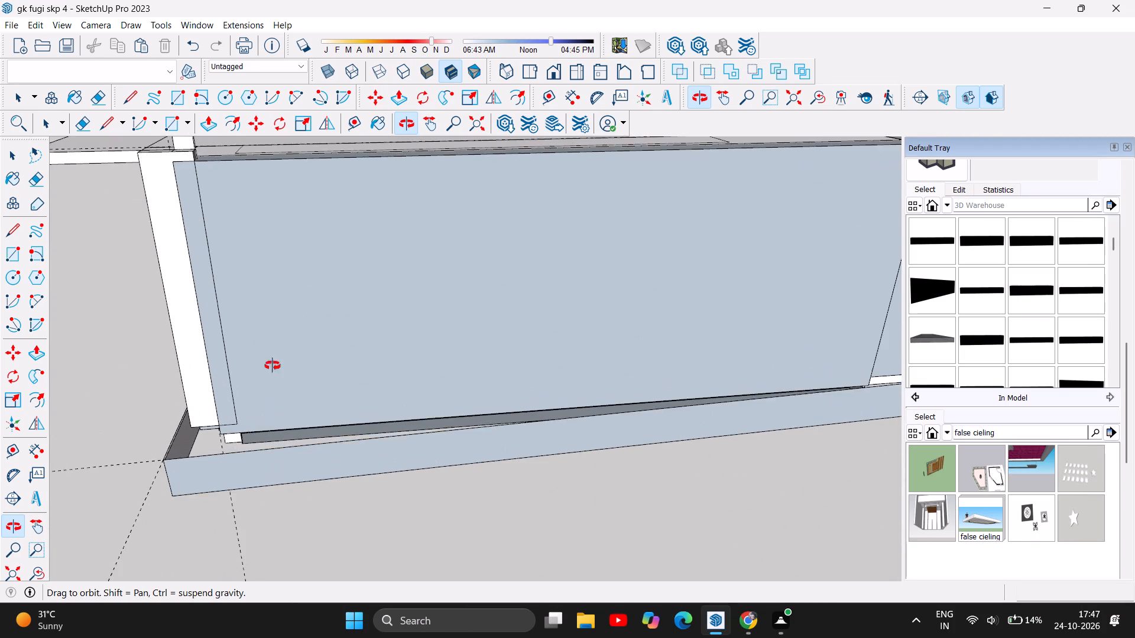
drag(293, 408, 331, 161)
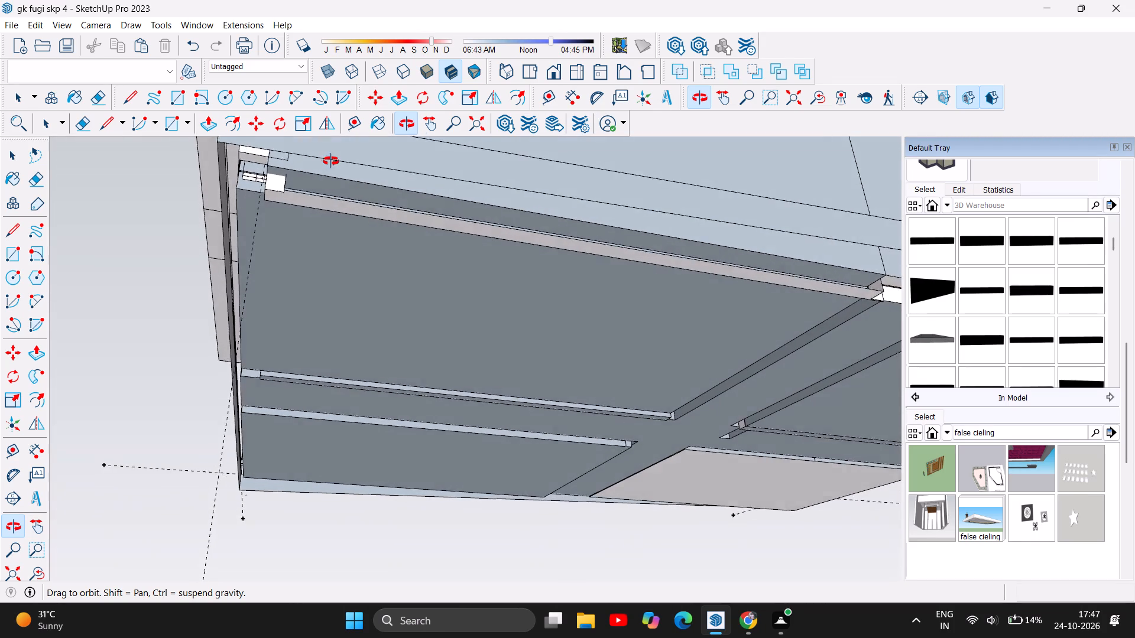
drag(331, 161, 331, 161)
scroll(333, 240, up, 1)
drag(273, 252, 339, 240)
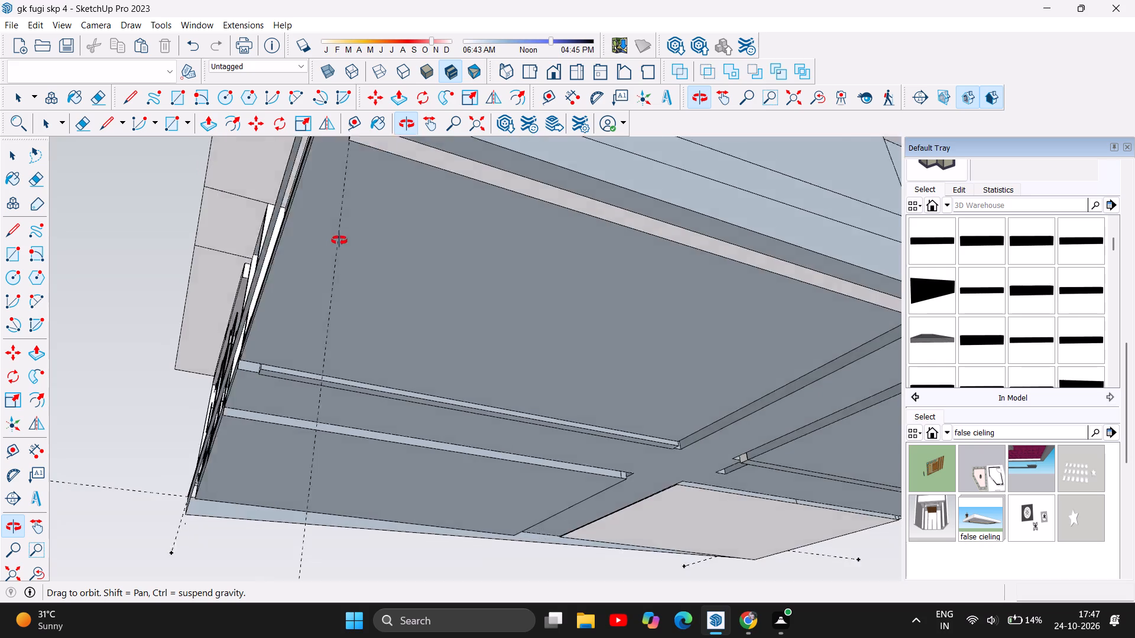
drag(339, 240, 478, 352)
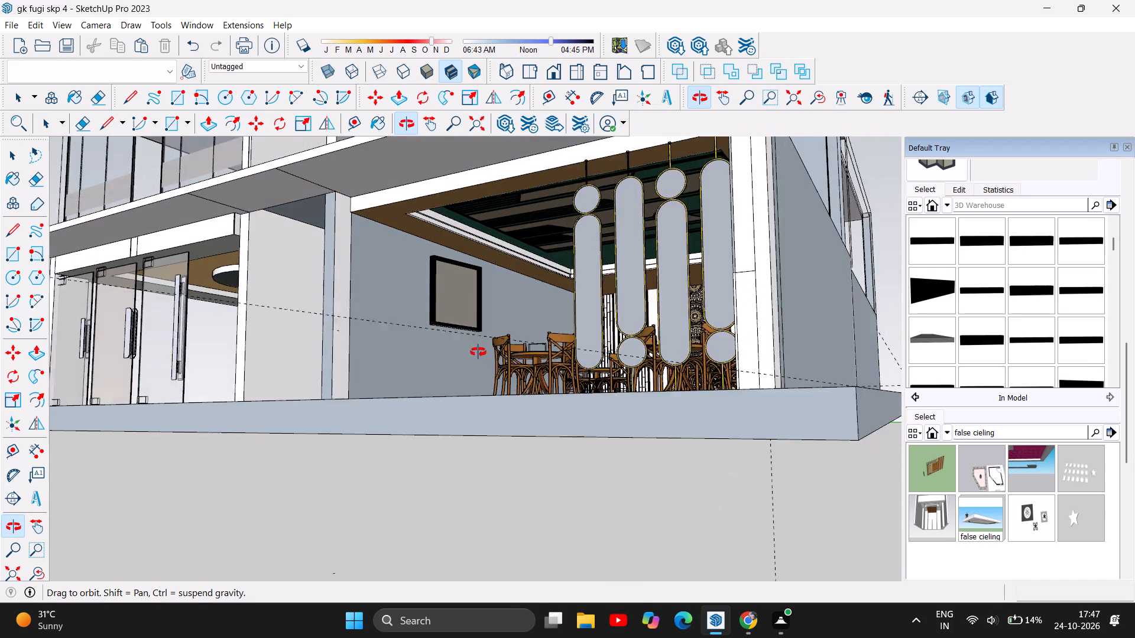
Delete the outer face of the dining-area side wall on the ground floor.
drag(478, 352, 469, 260)
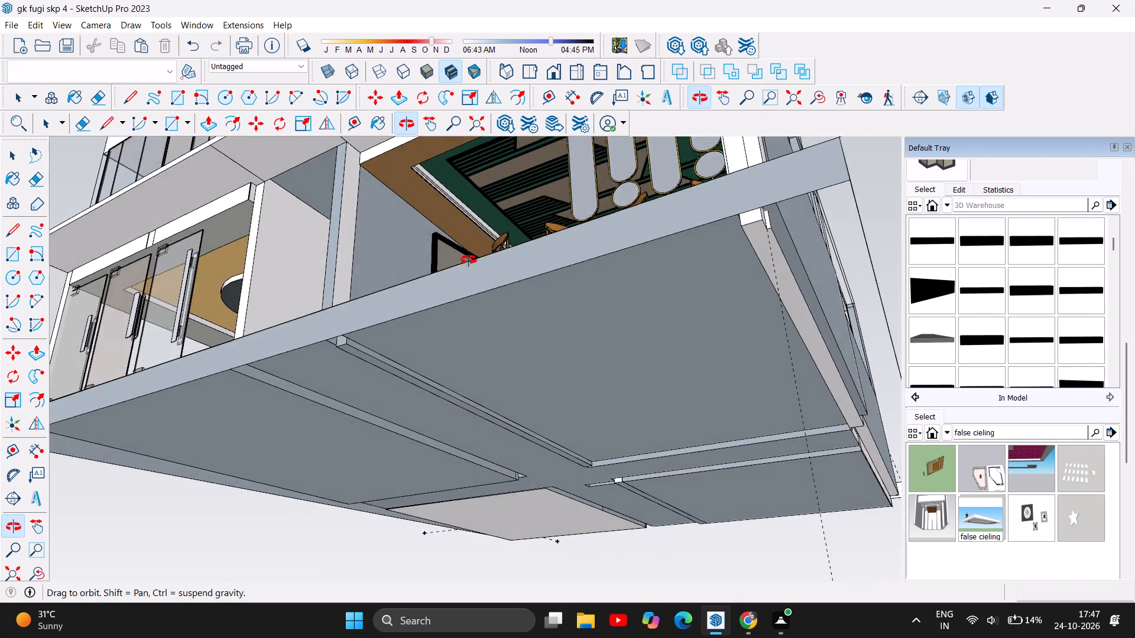
drag(469, 260, 476, 232)
drag(664, 285, 474, 380)
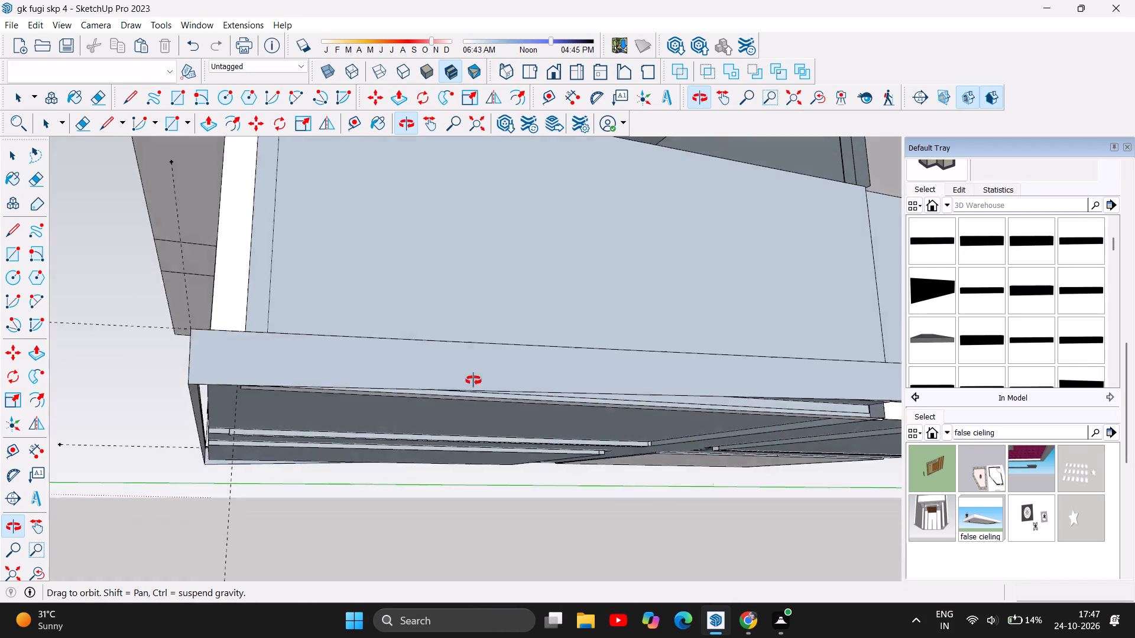
drag(474, 380, 443, 499)
click(22, 95)
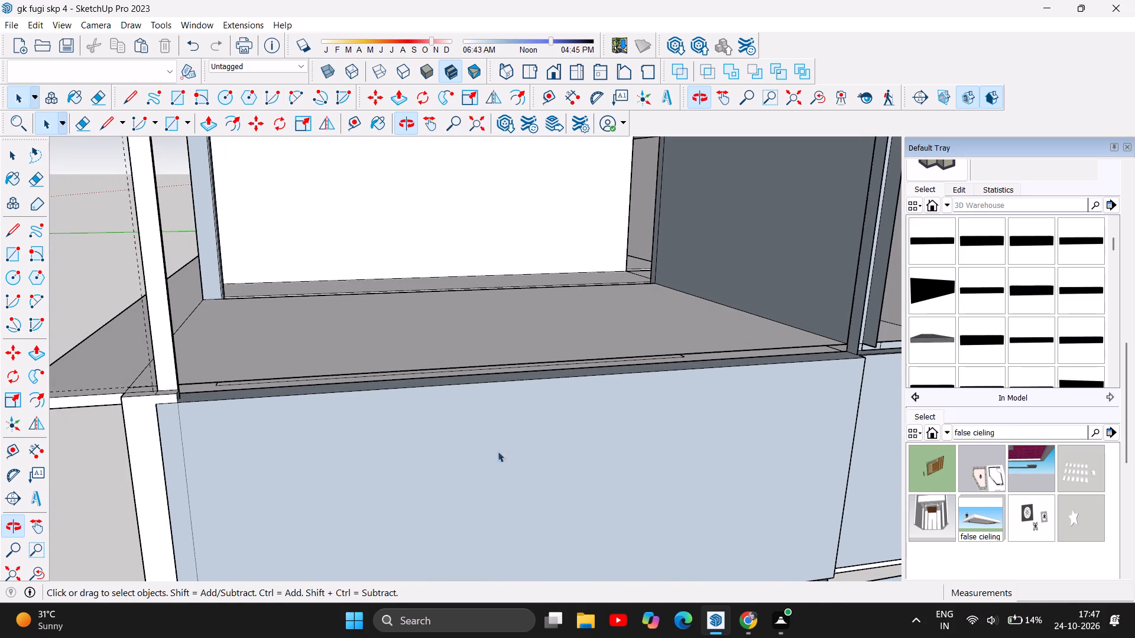
click(470, 454)
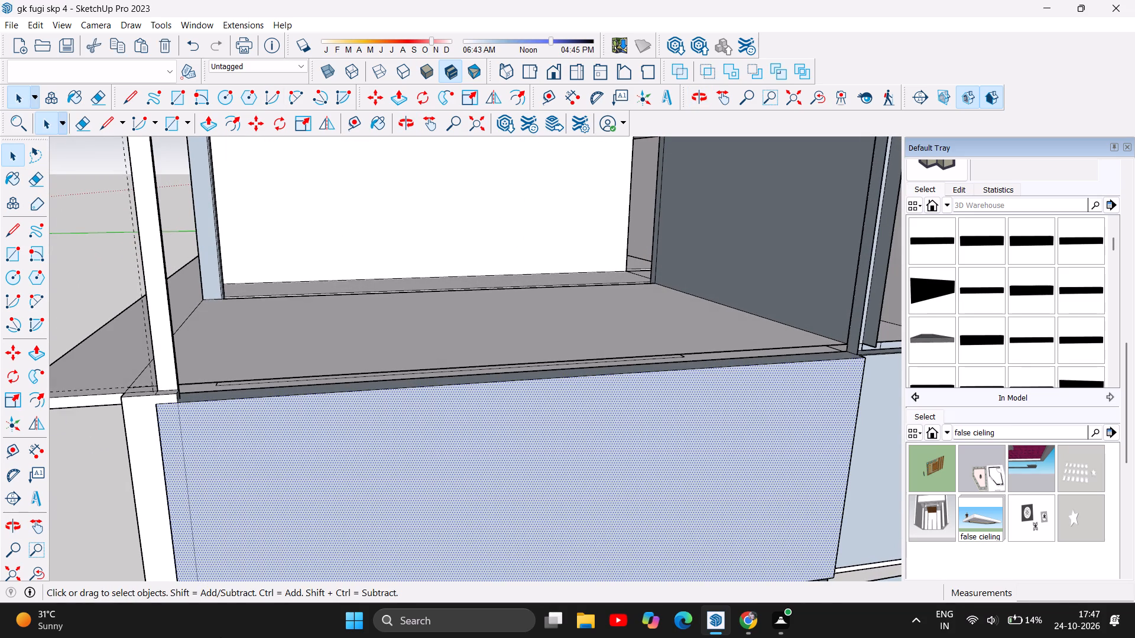
key(Delete)
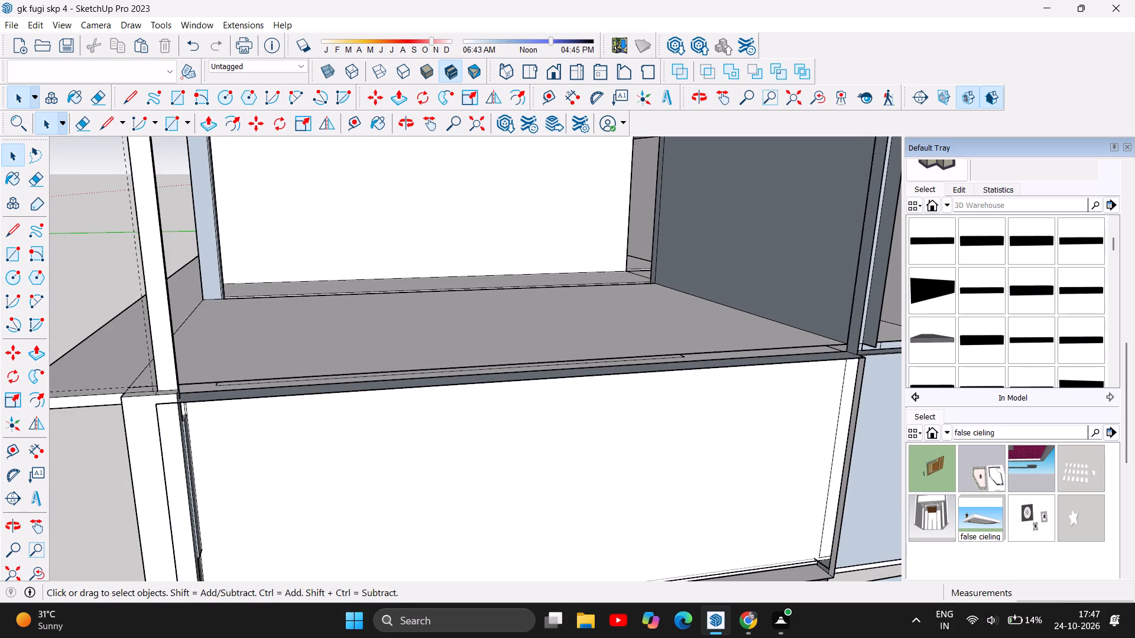
Push/Pull the exposed recessed dining-area wall face outward by 1' 2 5/16" toward the outer column line.
scroll(443, 498, down, 15)
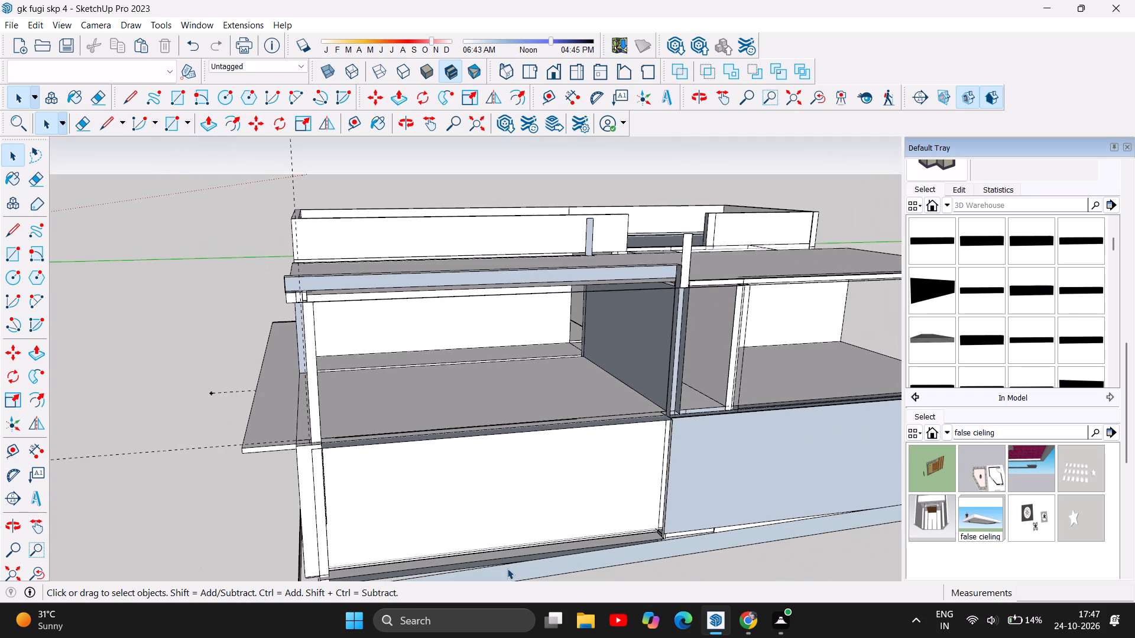
scroll(495, 561, up, 3)
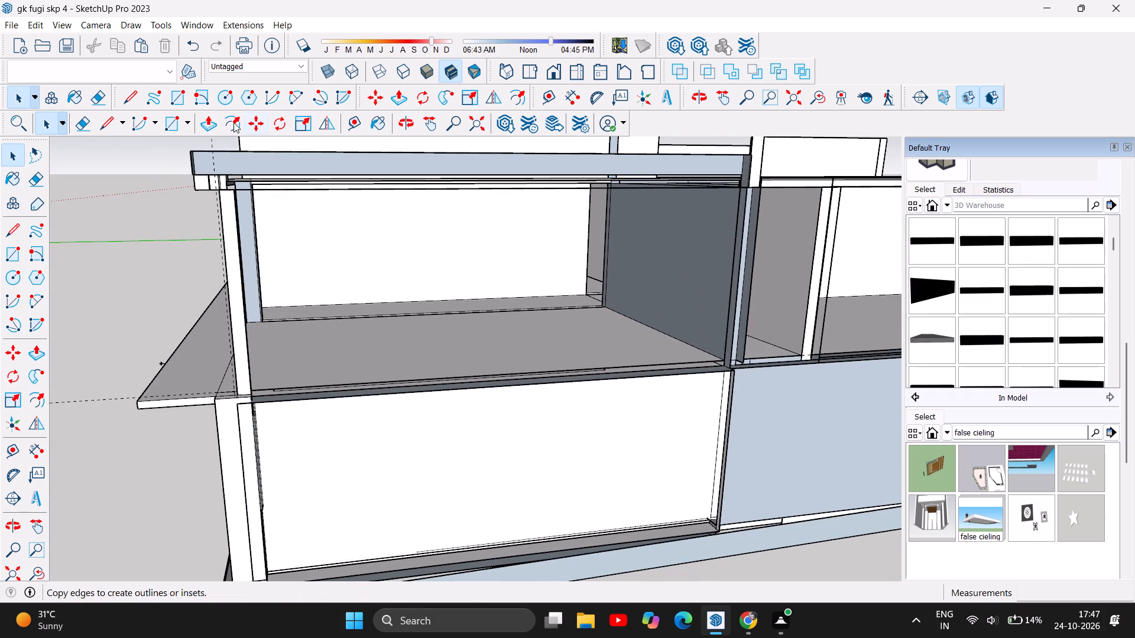
click(206, 128)
drag(452, 450, 461, 466)
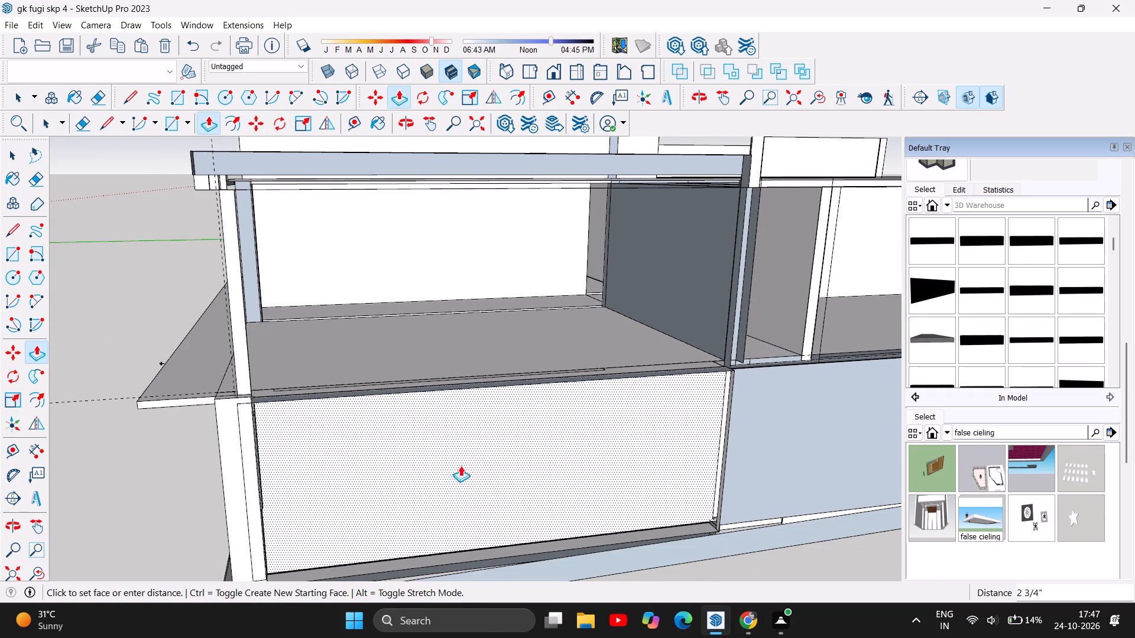
drag(461, 466, 483, 489)
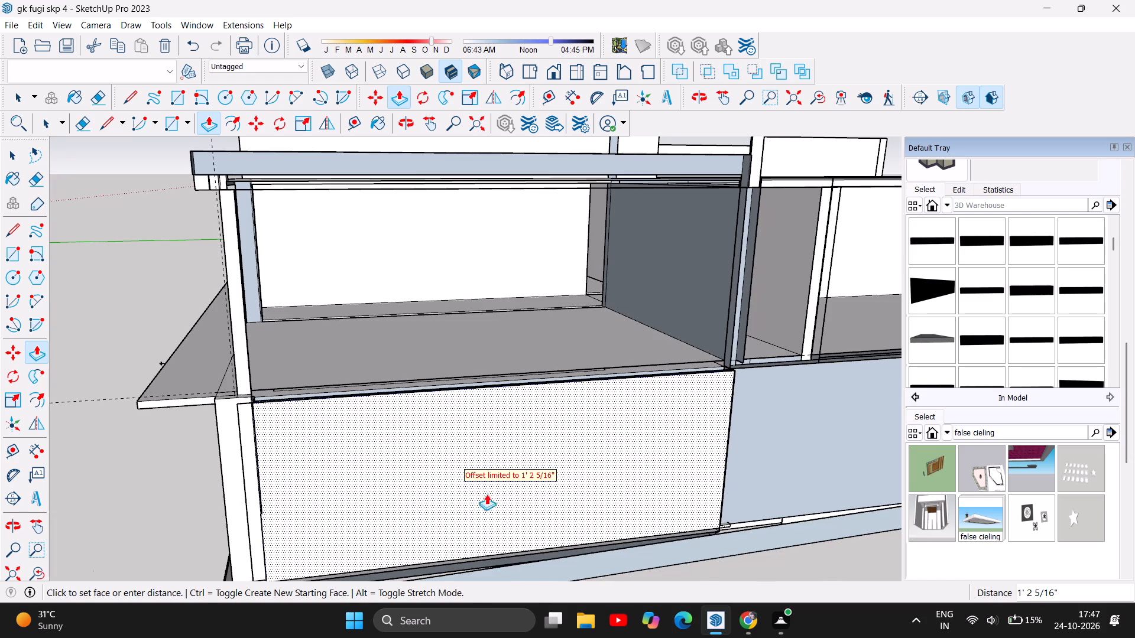
Push/Pull the strip above the dining-area wall by 15/16" and the small face at its front column end by about 3/4".
scroll(268, 381, up, 2)
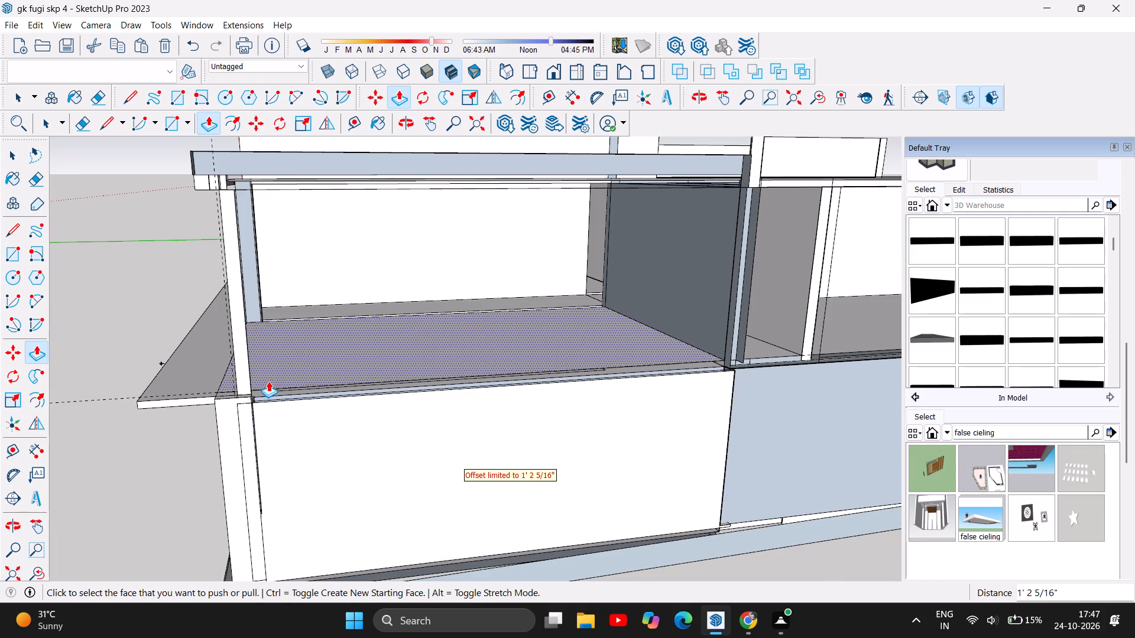
scroll(268, 381, up, 15)
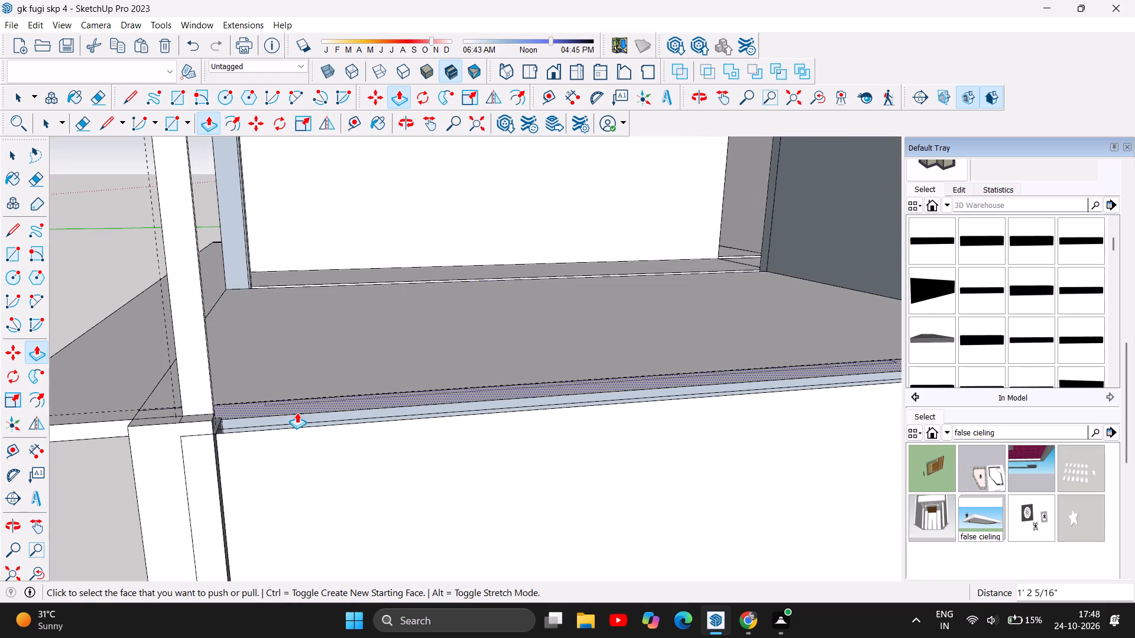
scroll(297, 412, up, 11)
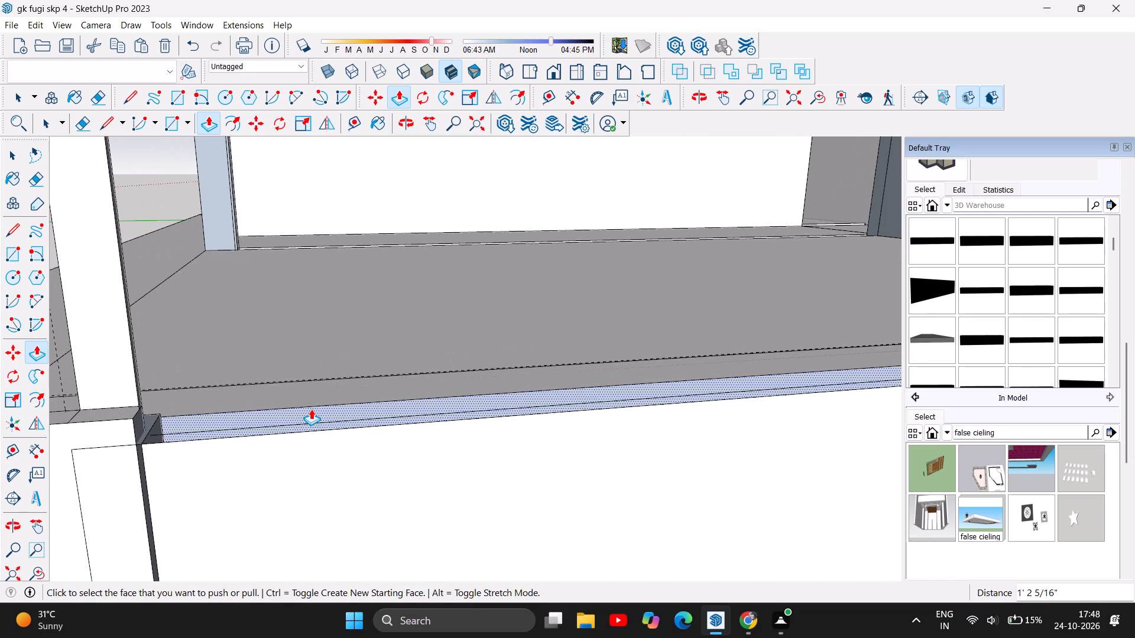
drag(311, 409, 274, 445)
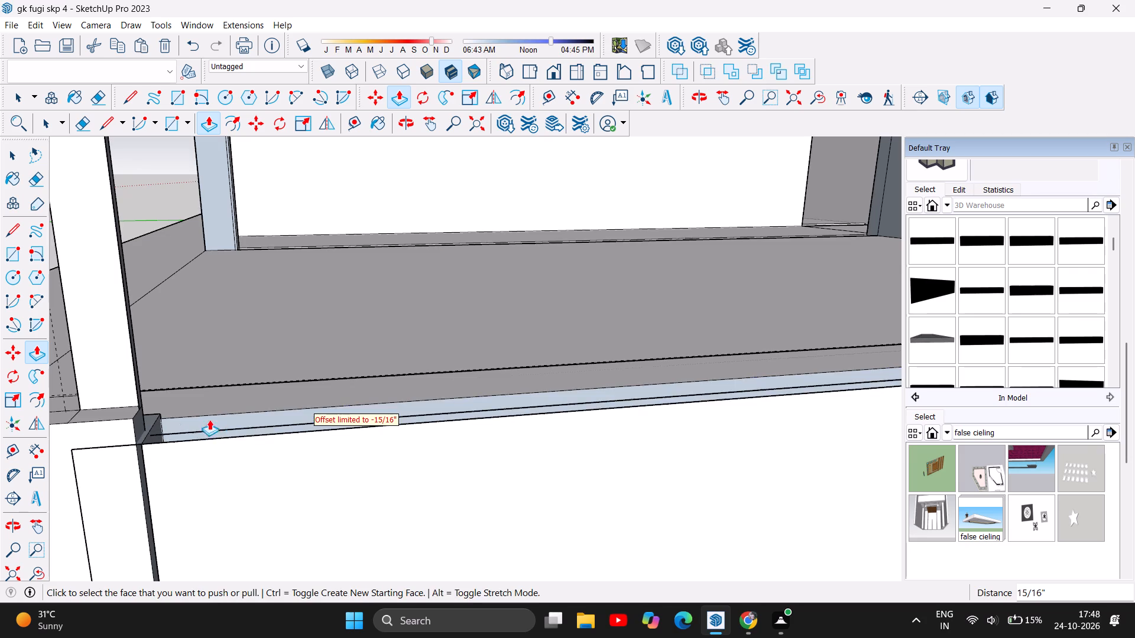
drag(157, 425, 215, 431)
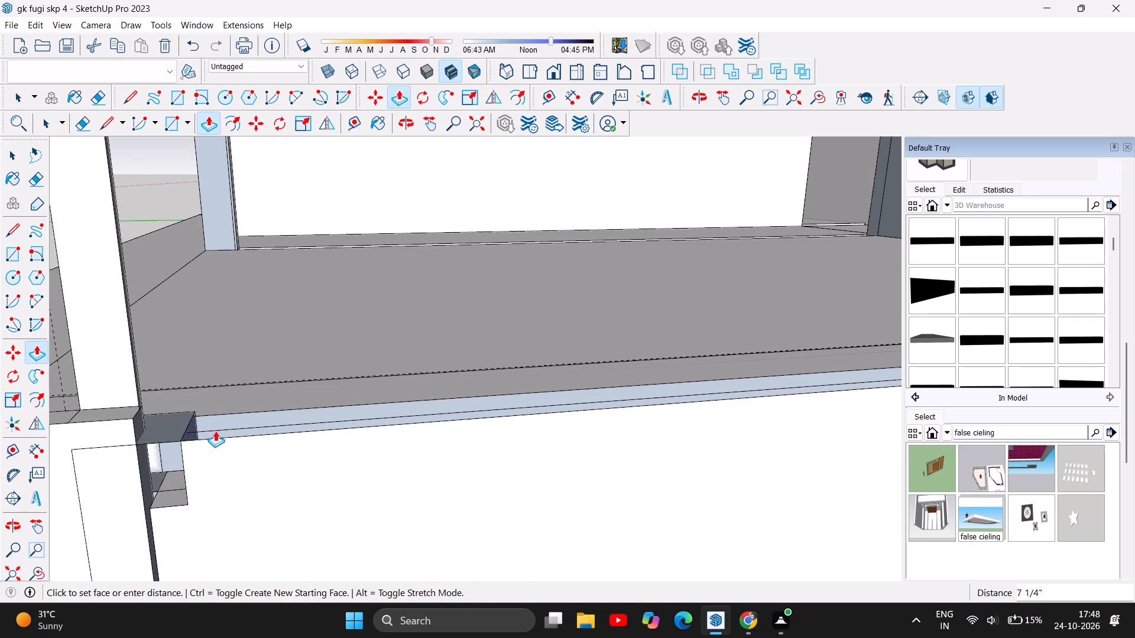
drag(215, 431, 146, 431)
Extend the narrow strip under the upper floor slab outward by 1' 2 5/16" over the dining-area wall.
scroll(398, 445, up, 1)
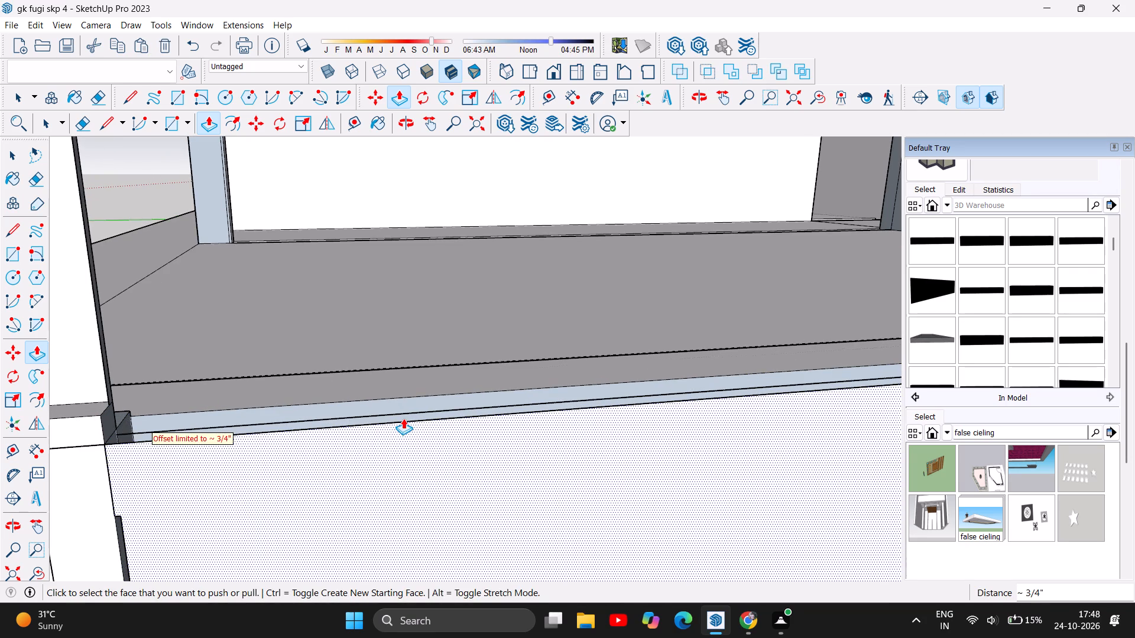
scroll(403, 418, up, 5)
drag(404, 395, 368, 419)
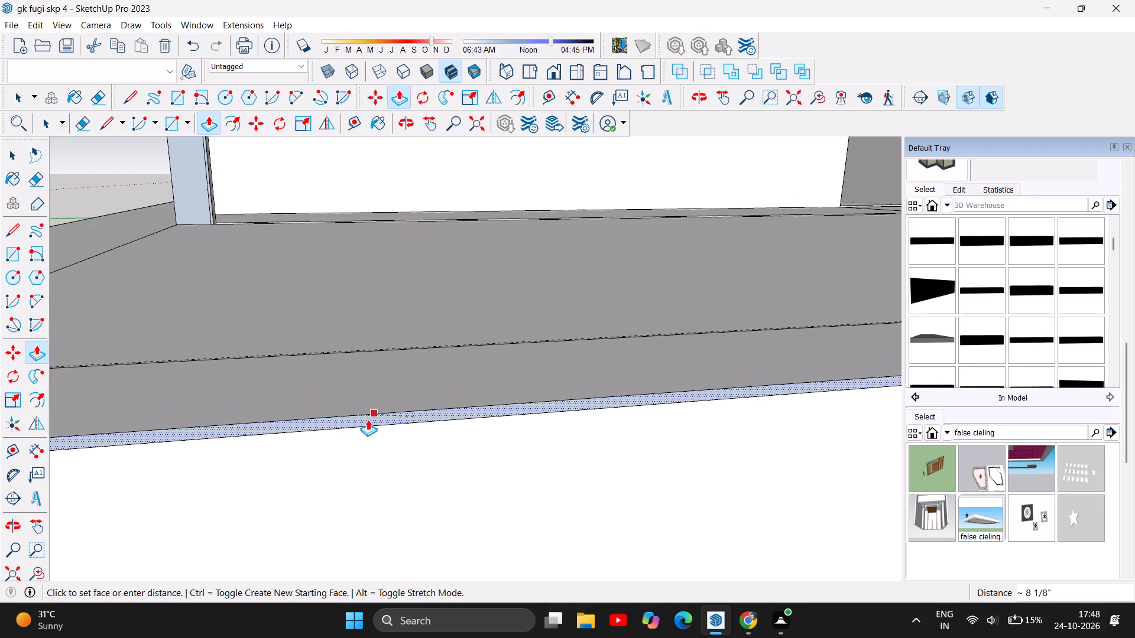
drag(368, 419, 350, 438)
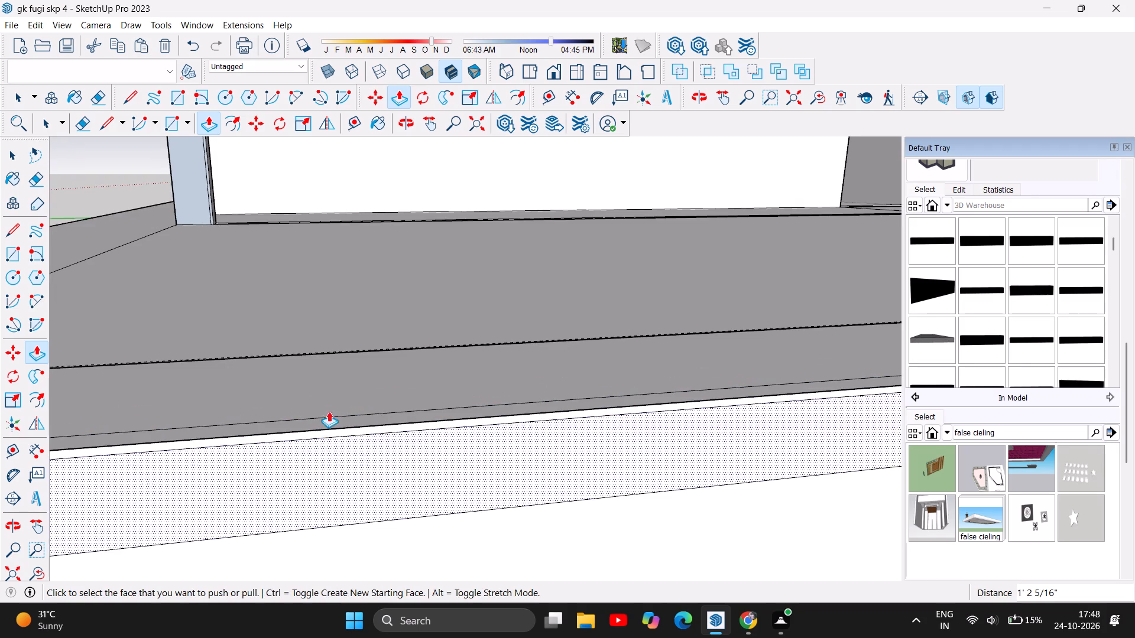
Delete the outer face of the adjoining rear-room side wall on the ground floor.
scroll(333, 403, down, 6)
scroll(544, 341, down, 7)
scroll(241, 250, down, 7)
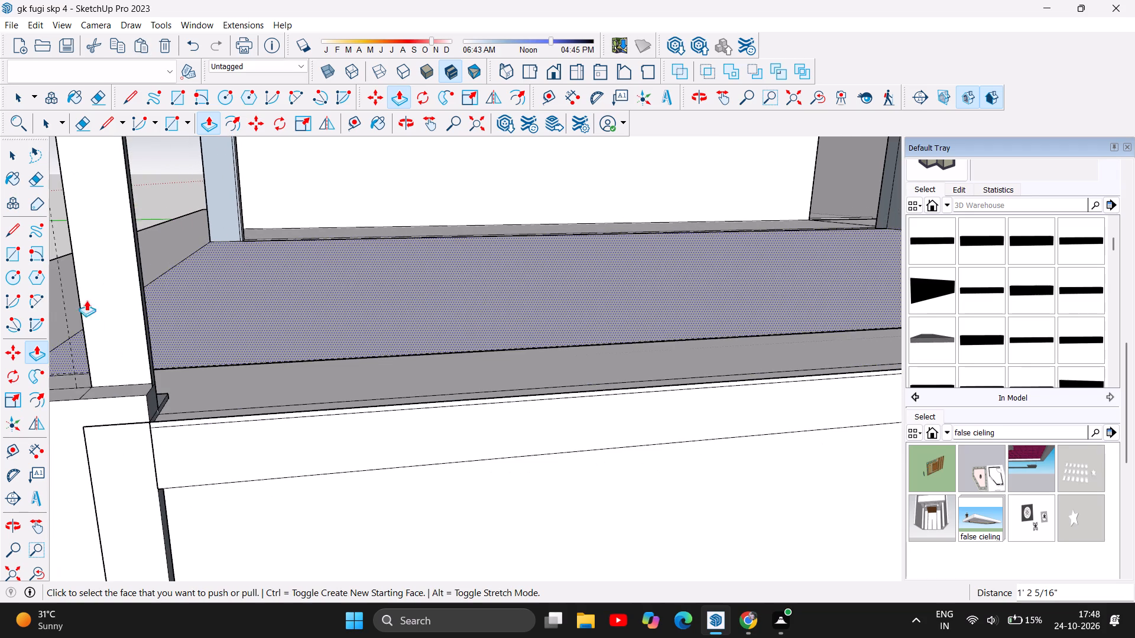
scroll(148, 308, down, 7)
scroll(257, 307, down, 14)
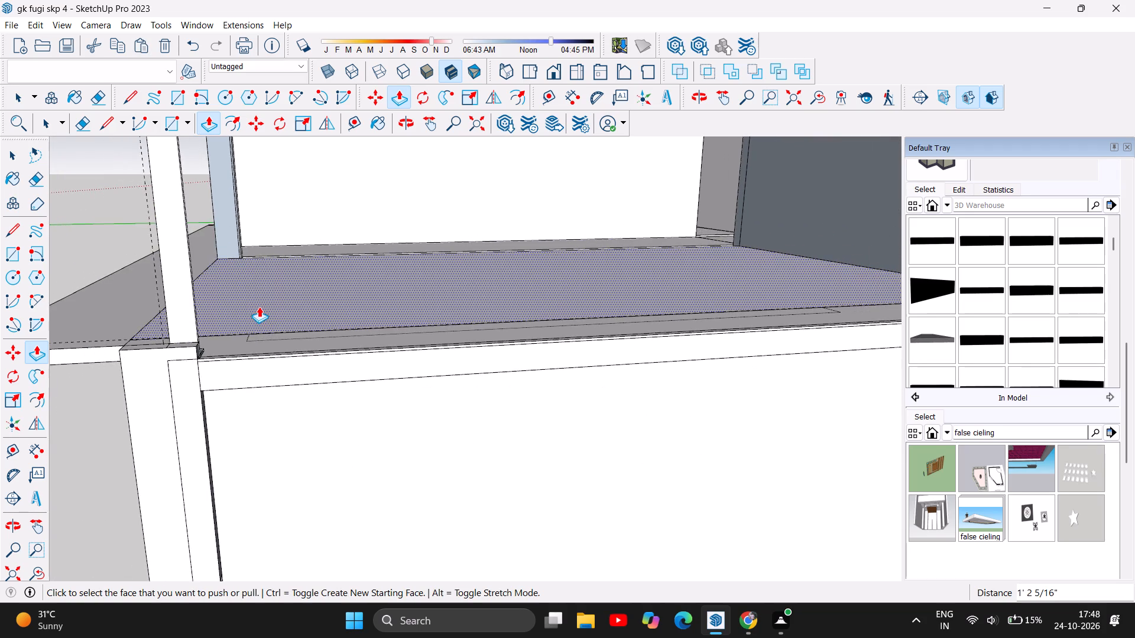
scroll(226, 302, down, 18)
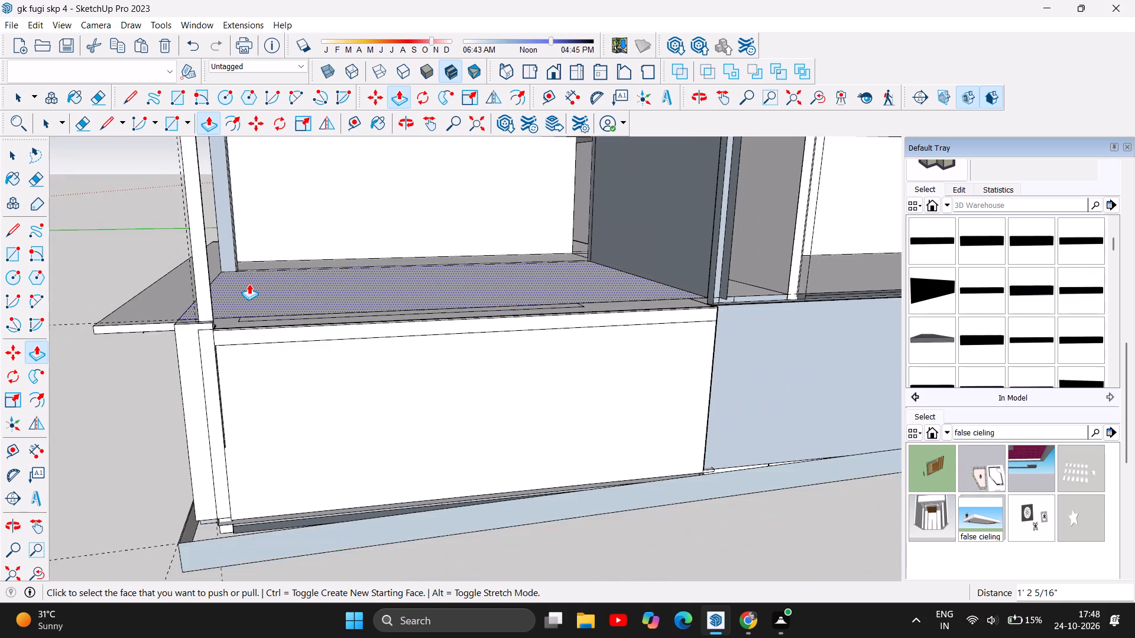
scroll(249, 284, down, 2)
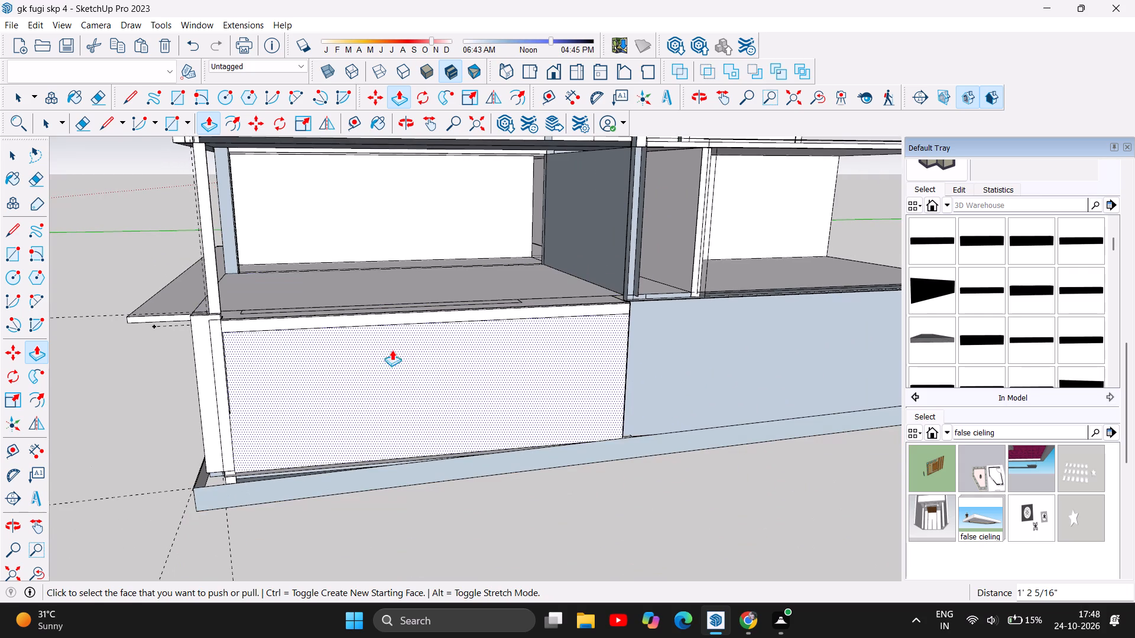
click(406, 113)
drag(663, 377, 365, 363)
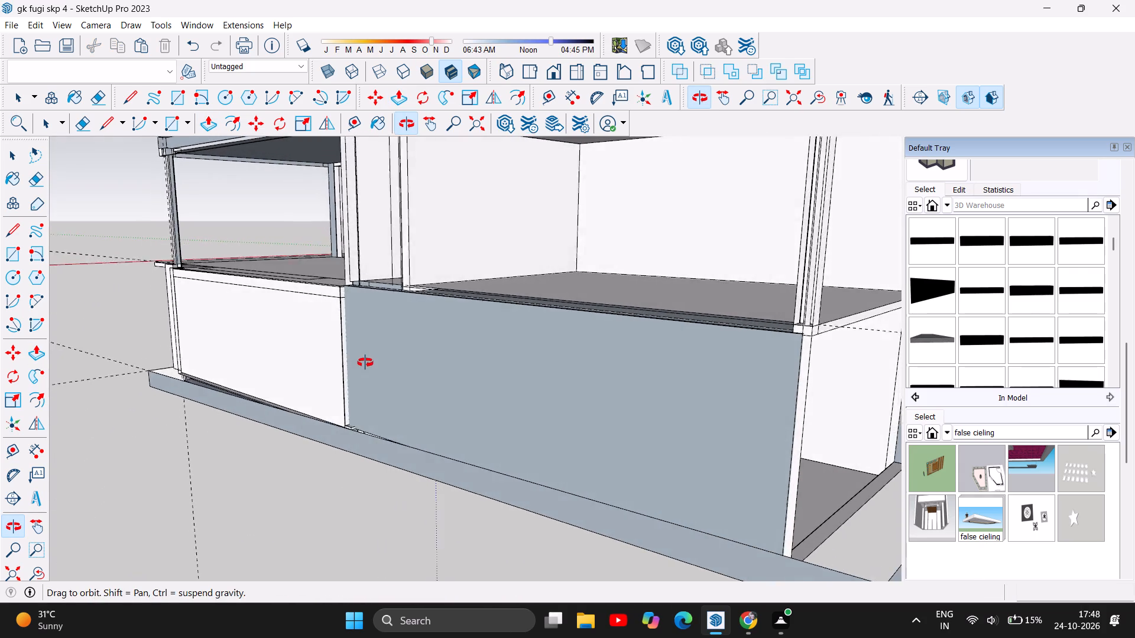
drag(365, 363, 297, 364)
click(10, 155)
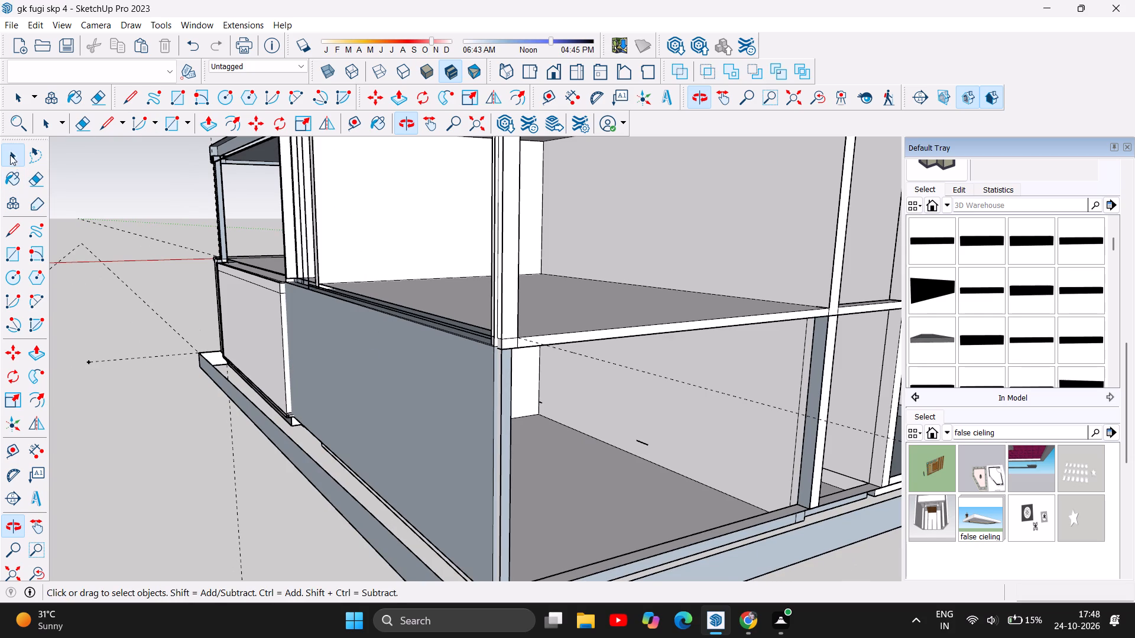
click(397, 383)
key(Delete)
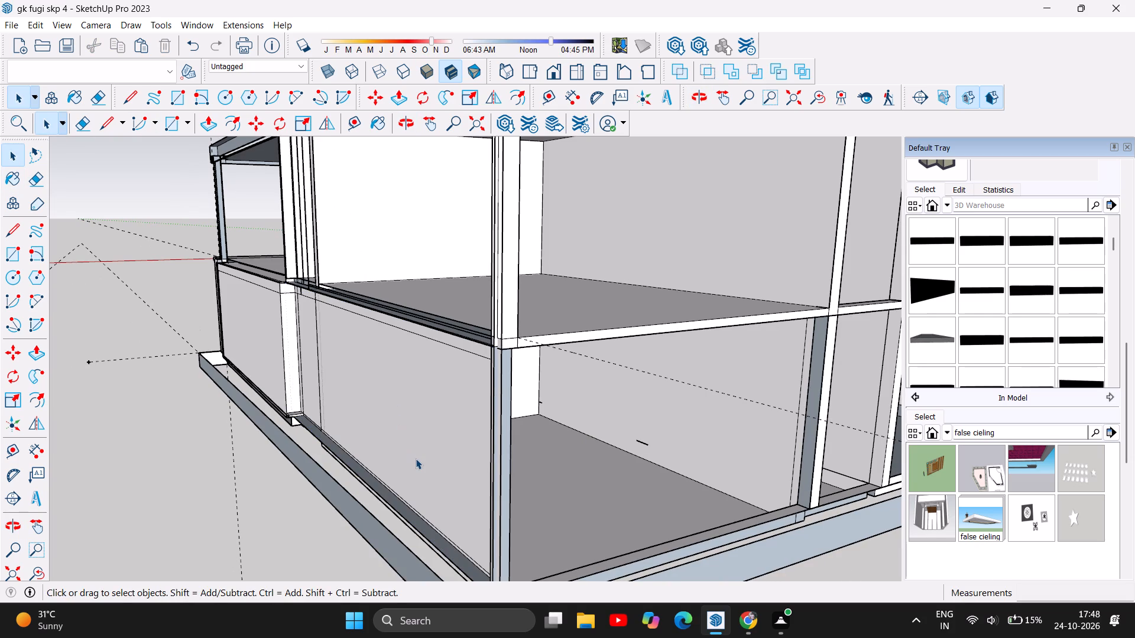
Push/Pull the exposed recessed rear-room wall face outward by 9 15/16".
click(206, 126)
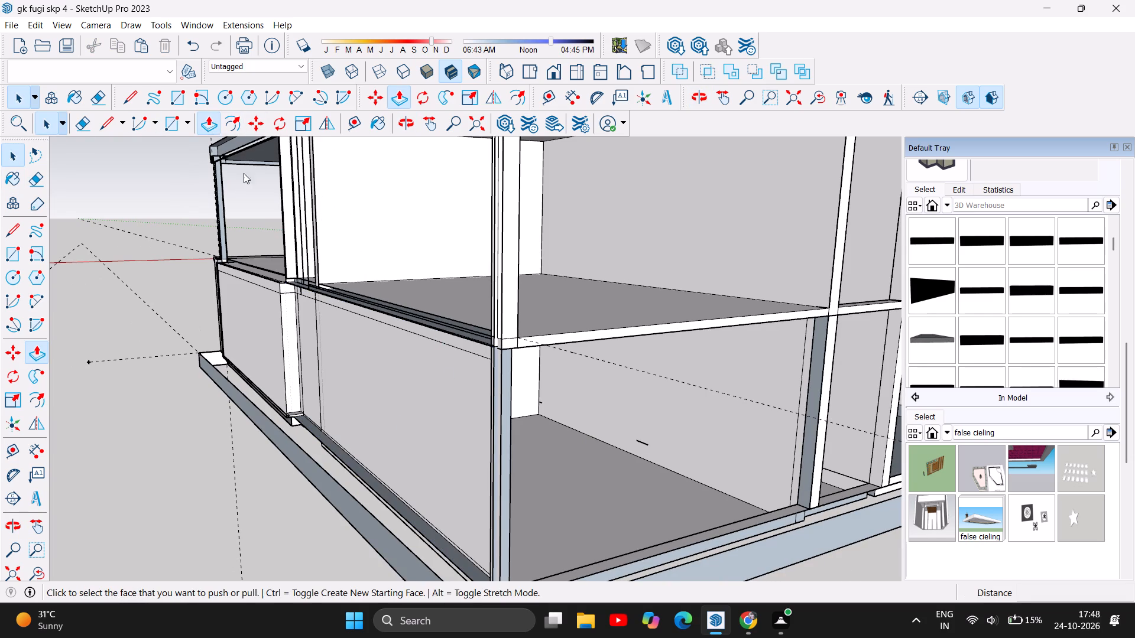
drag(412, 436, 397, 444)
Push/Pull the column faces between the two side walls by about 9 1/4", 9 15/16" and 4 3/8" to fill the recess.
scroll(293, 308, up, 2)
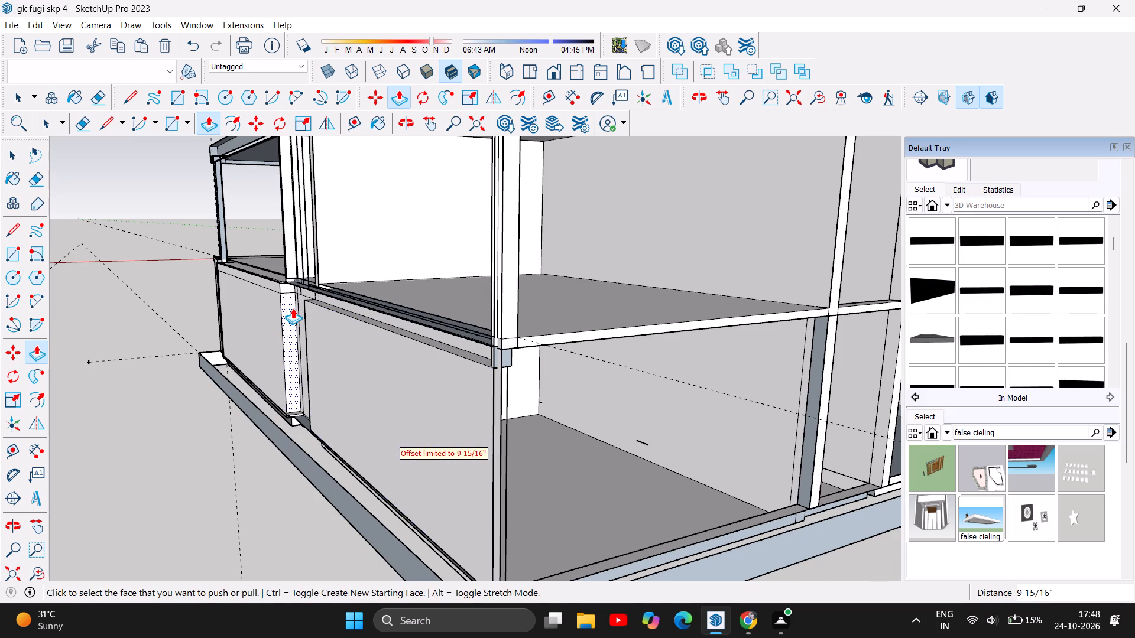
scroll(293, 308, up, 4)
drag(286, 321, 321, 374)
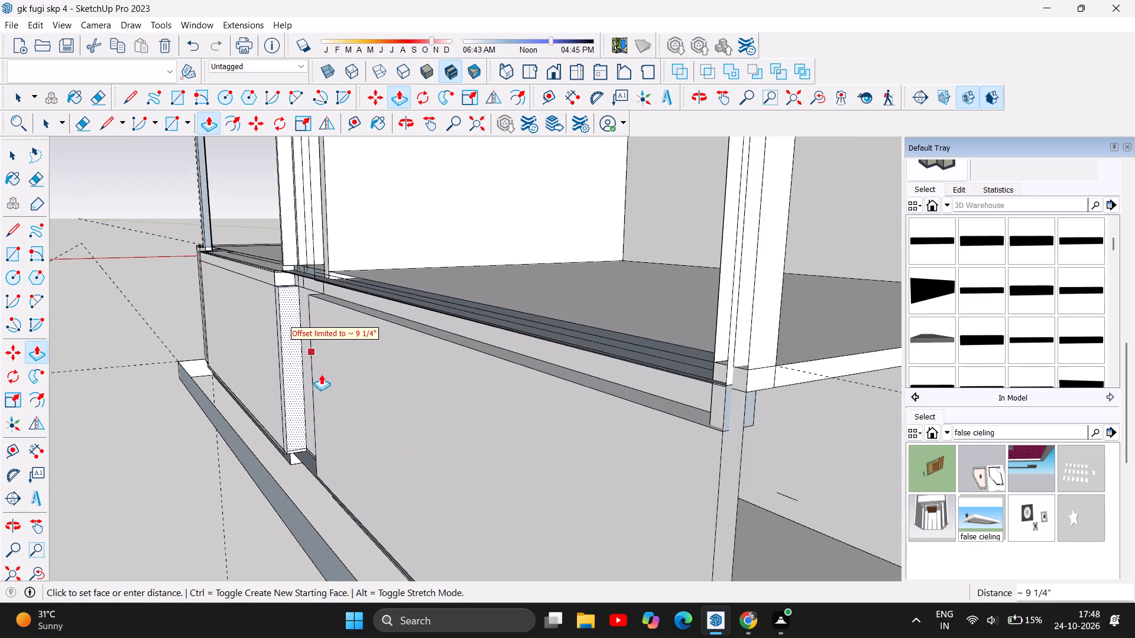
drag(321, 374, 322, 375)
scroll(297, 325, up, 5)
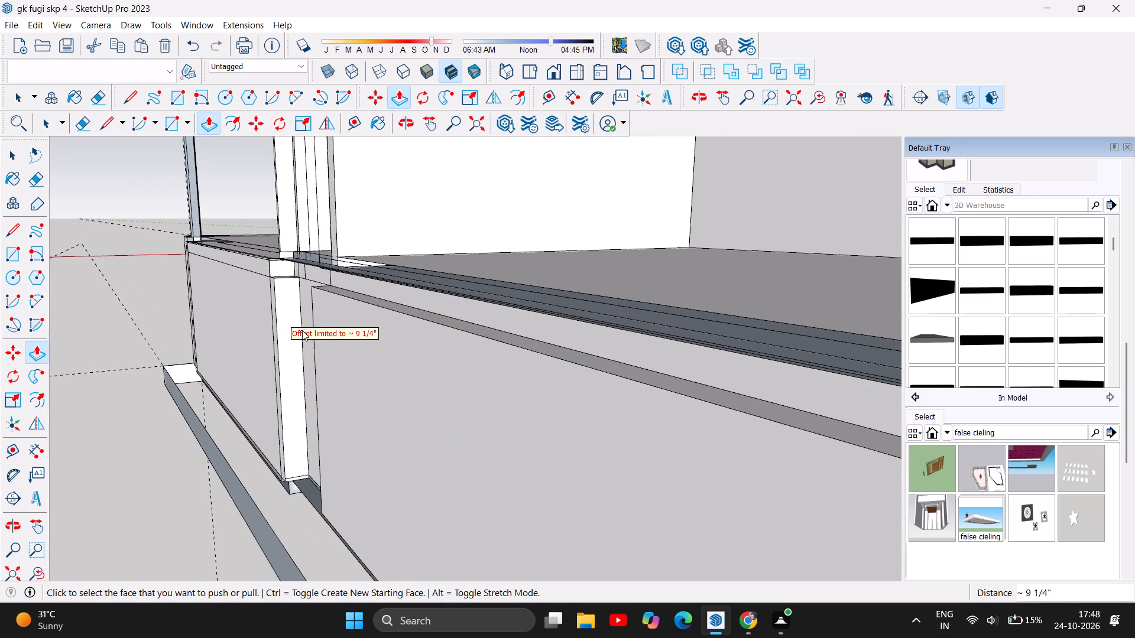
scroll(302, 330, up, 2)
drag(308, 325, 297, 330)
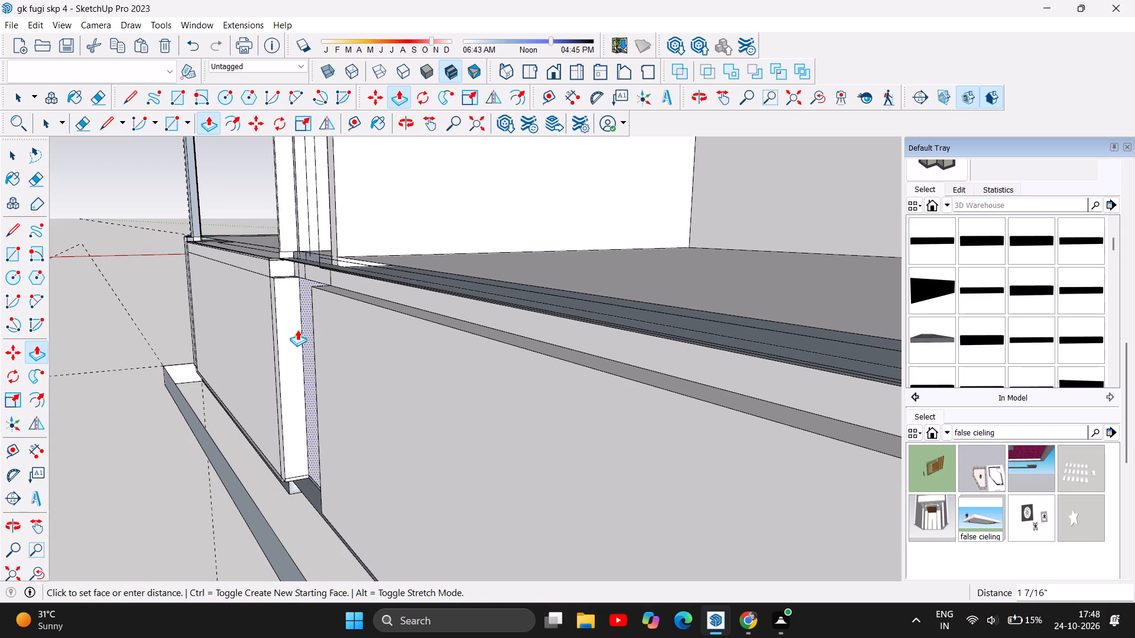
drag(297, 330, 272, 331)
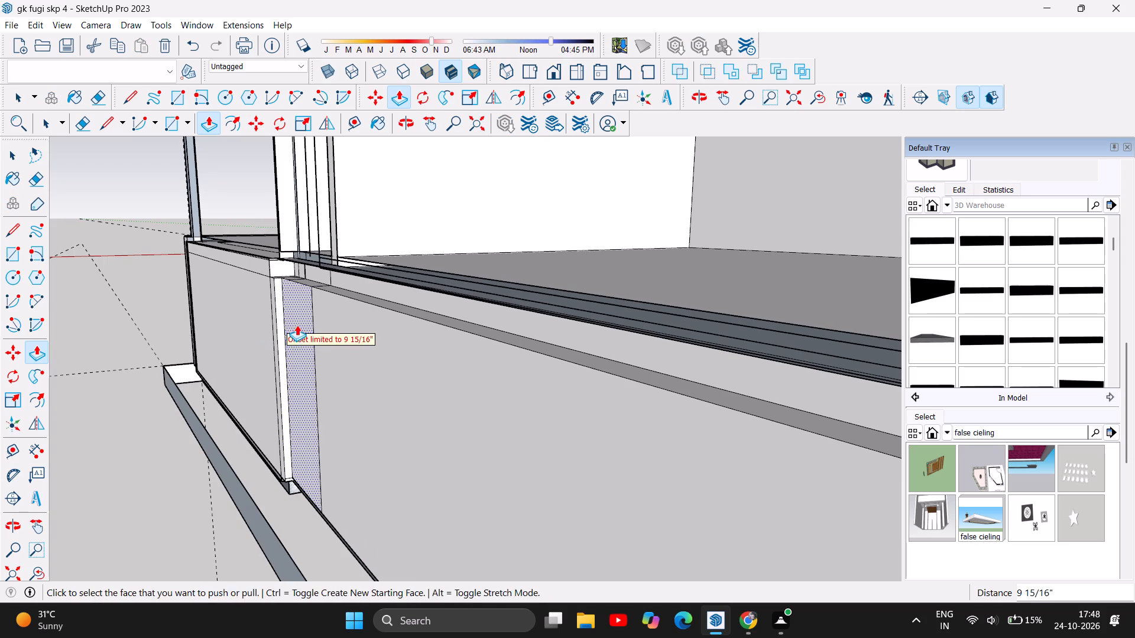
drag(299, 324, 278, 330)
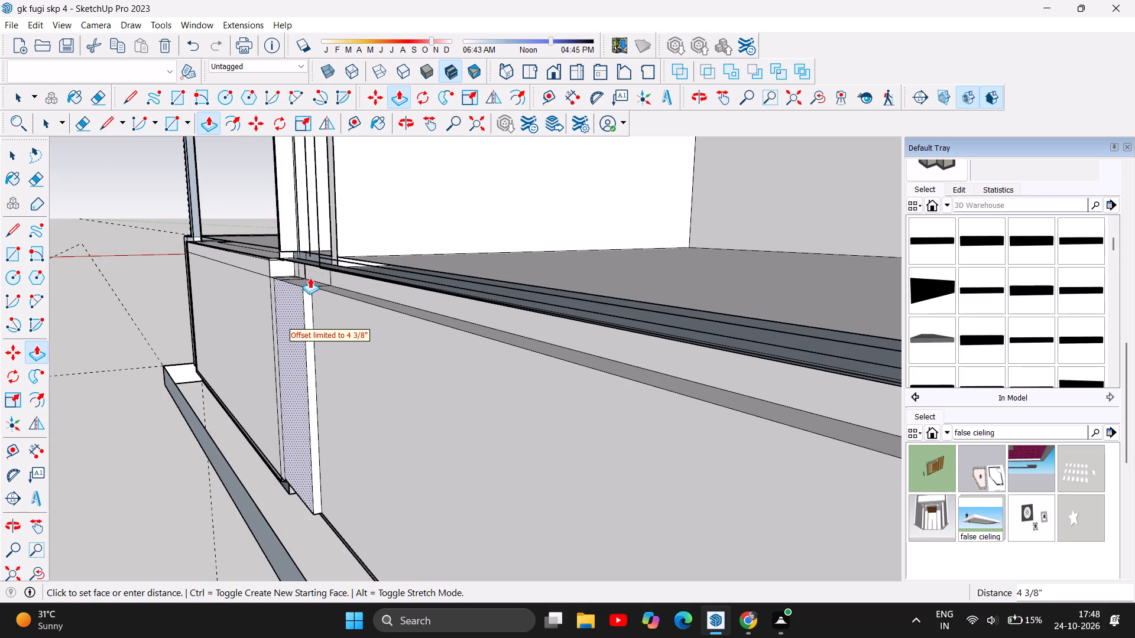
Push/Pull the beam face above the rear-room side wall outward by 9 15/16".
drag(485, 314, 455, 324)
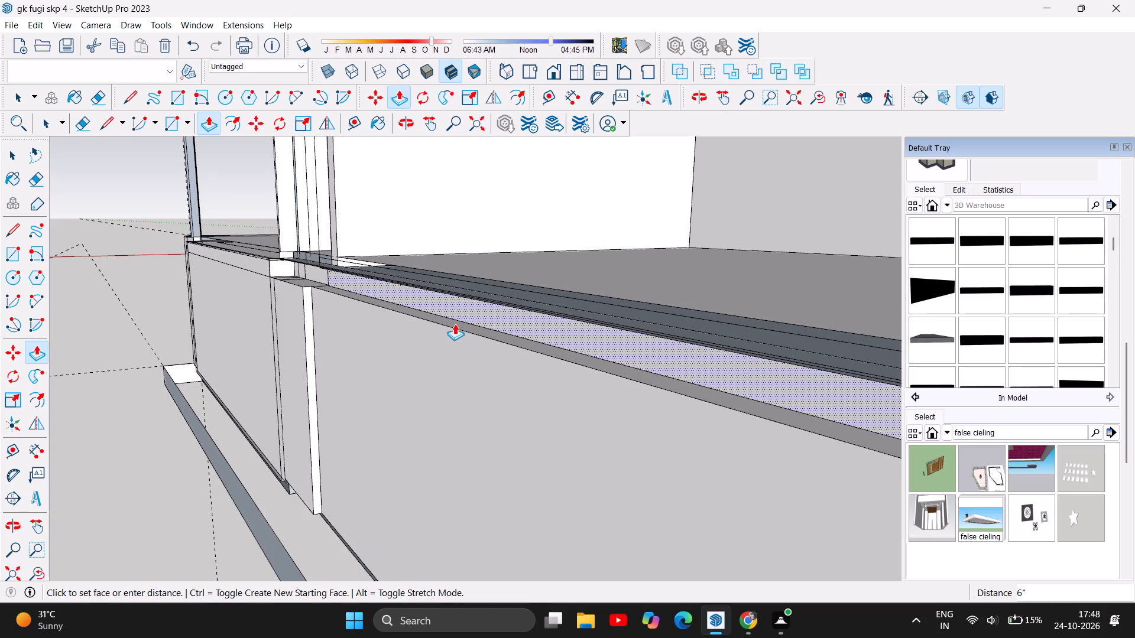
drag(455, 324, 447, 323)
Push/Pull the rear-room side wall face flush with the column, and pull the beam face above it outward by 4 3/8".
scroll(286, 258, up, 2)
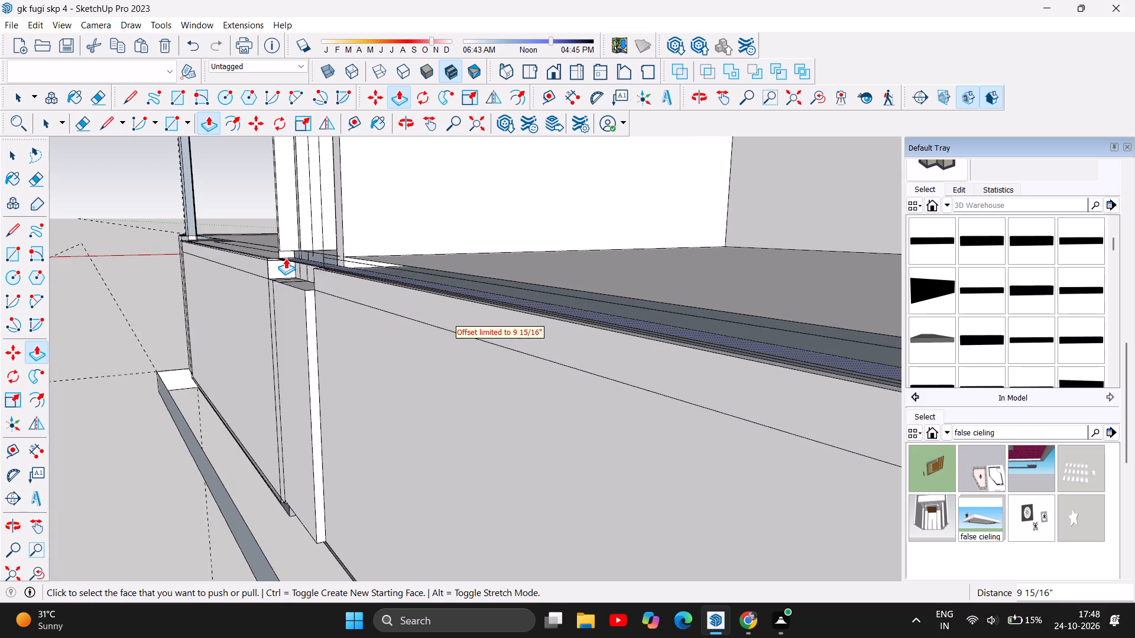
scroll(286, 258, up, 7)
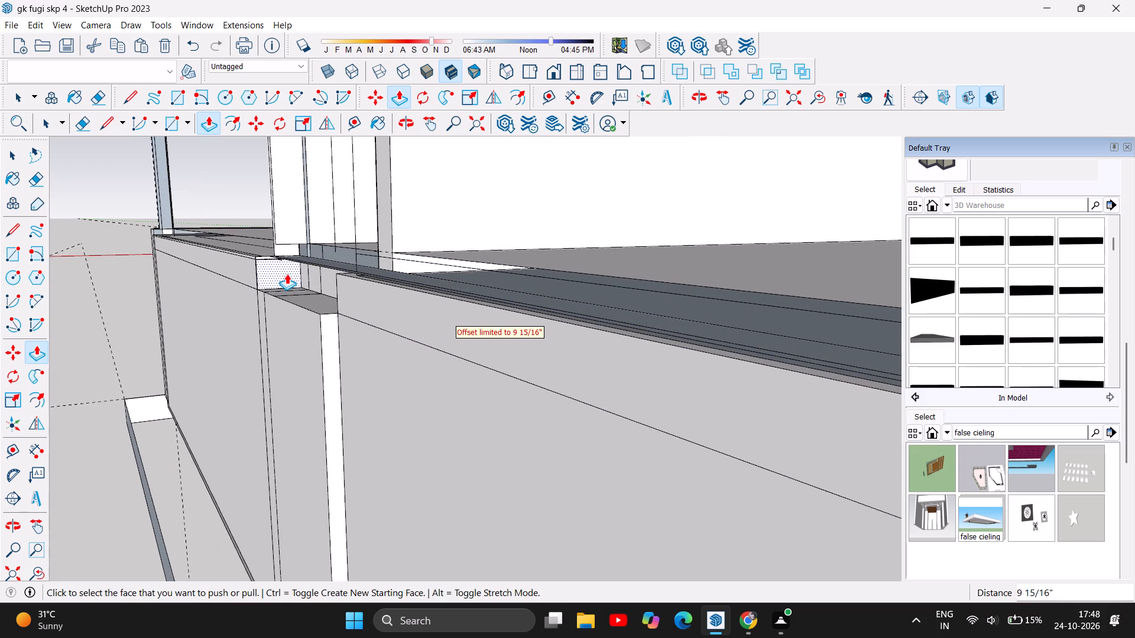
scroll(287, 274, up, 1)
drag(422, 406, 378, 420)
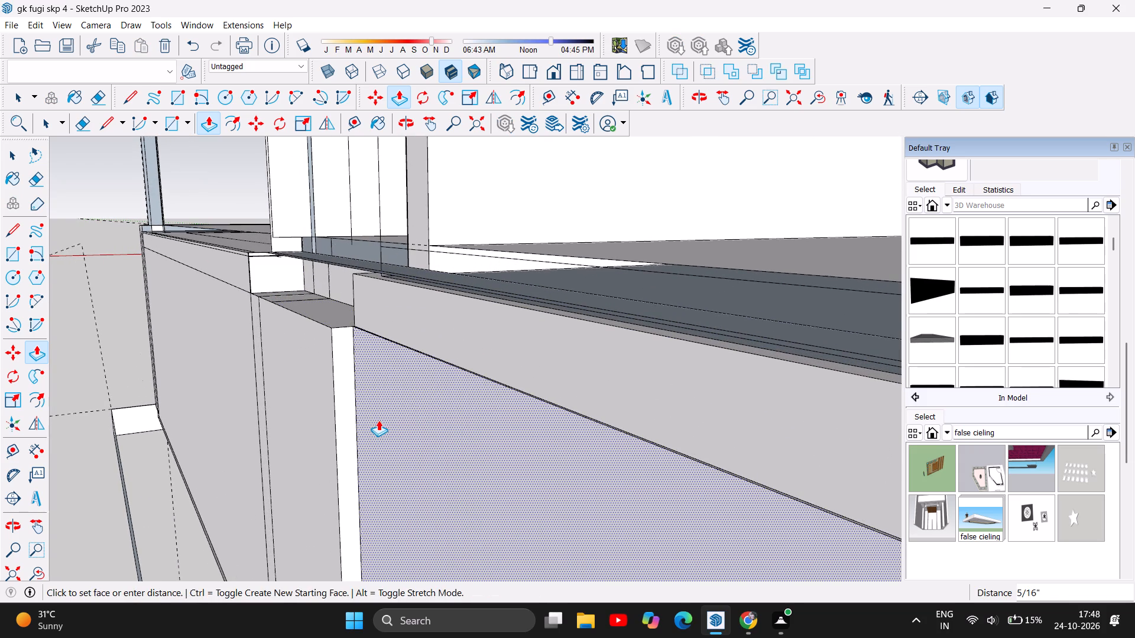
drag(378, 420, 369, 422)
drag(431, 315, 392, 327)
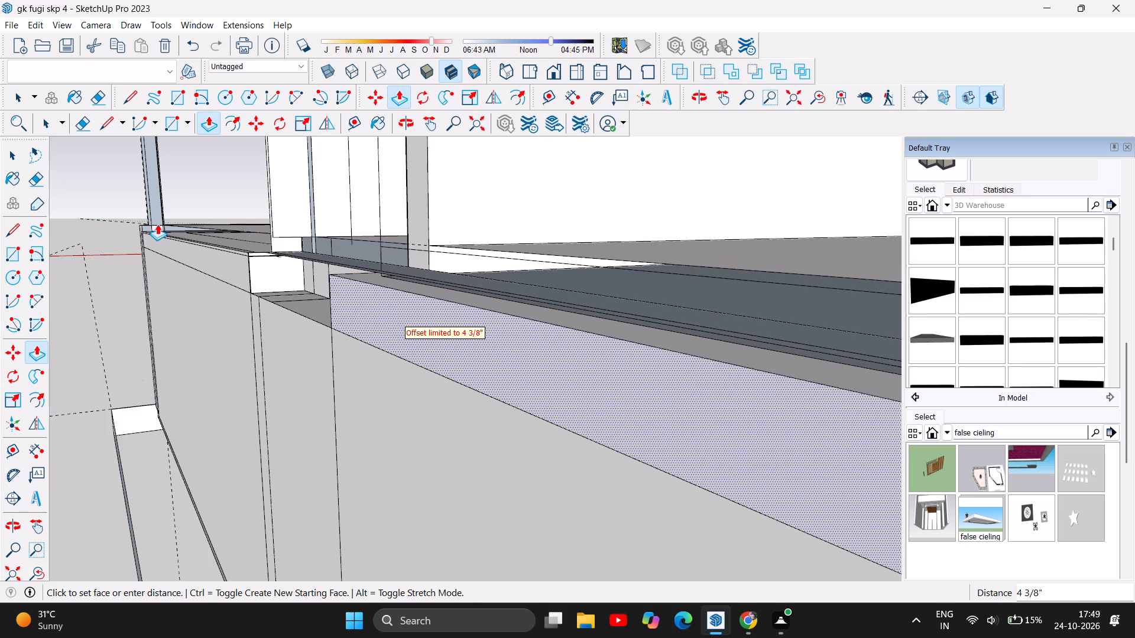
Push/Pull the beam faces above the column by about 9 1/4" and 5' 3/16" to fill the gap up to the rear-room beam.
scroll(294, 266, up, 5)
drag(284, 267, 346, 319)
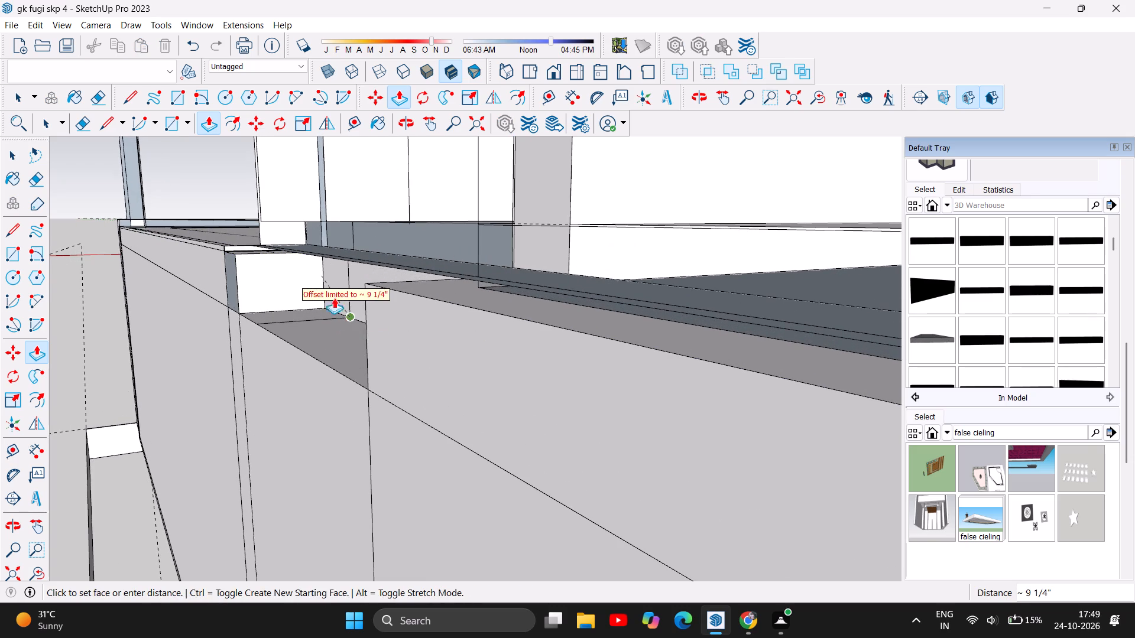
drag(288, 284, 346, 327)
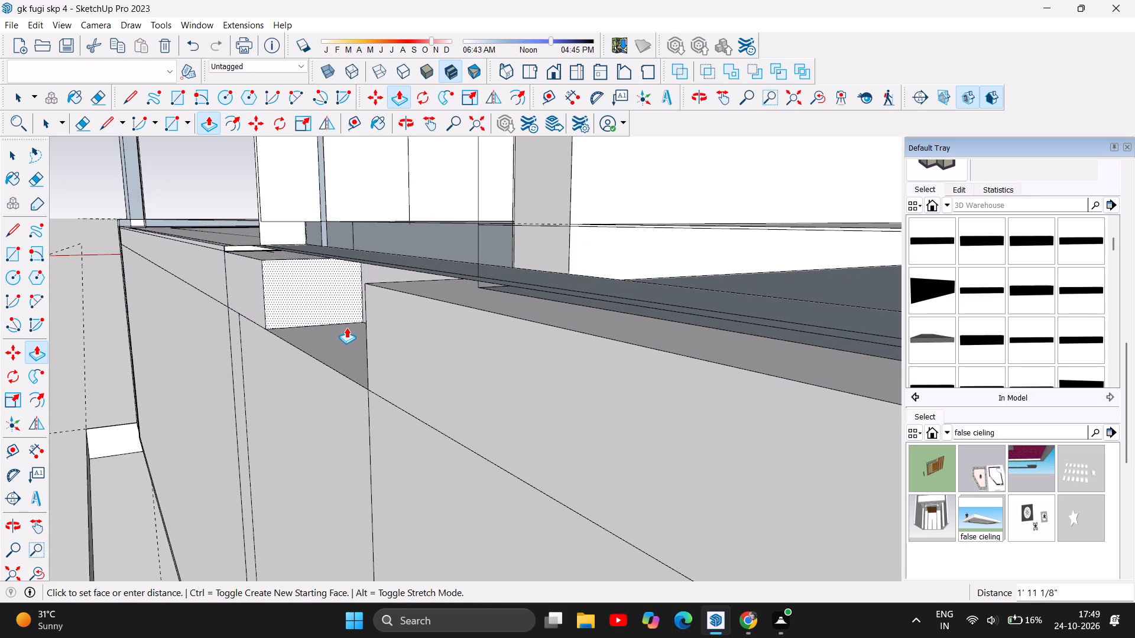
drag(346, 327, 459, 413)
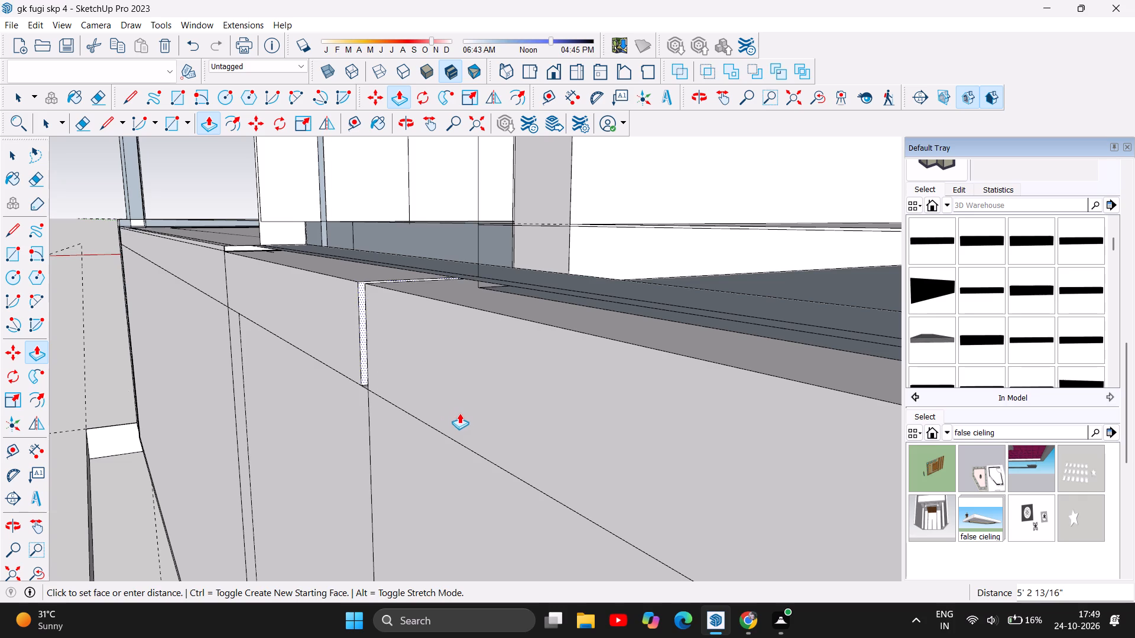
drag(459, 413, 399, 376)
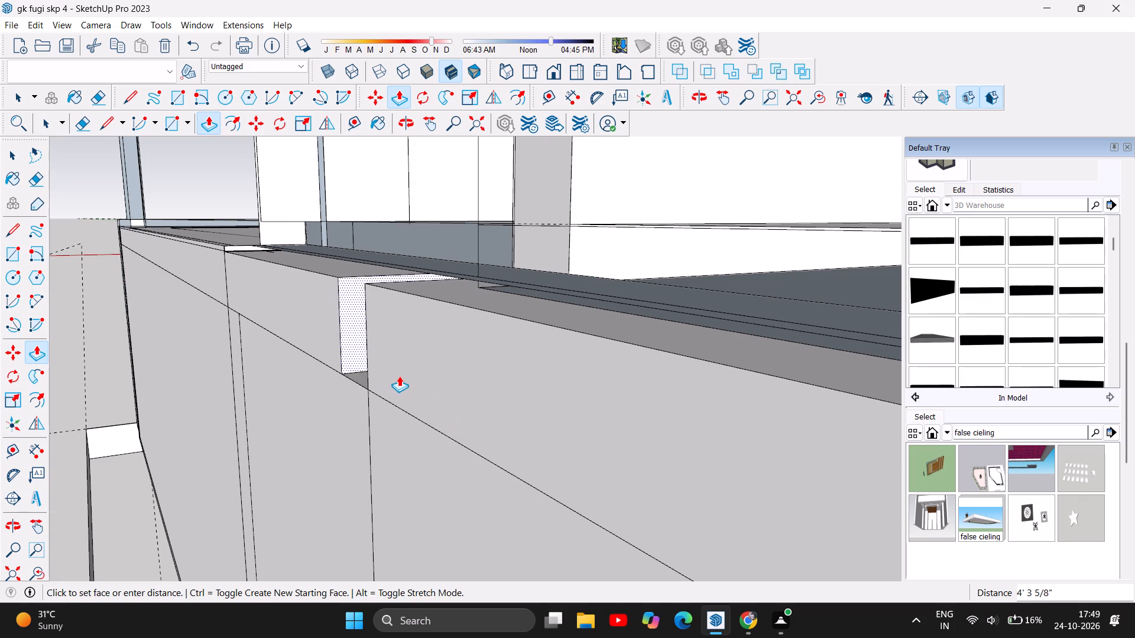
drag(399, 376, 423, 390)
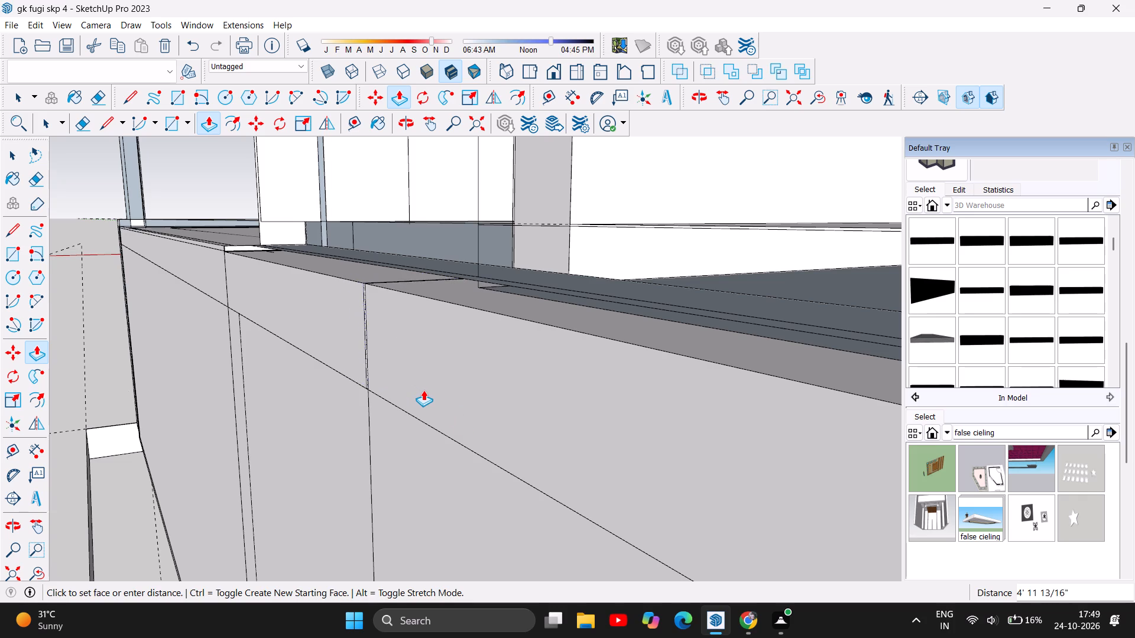
drag(423, 390, 424, 388)
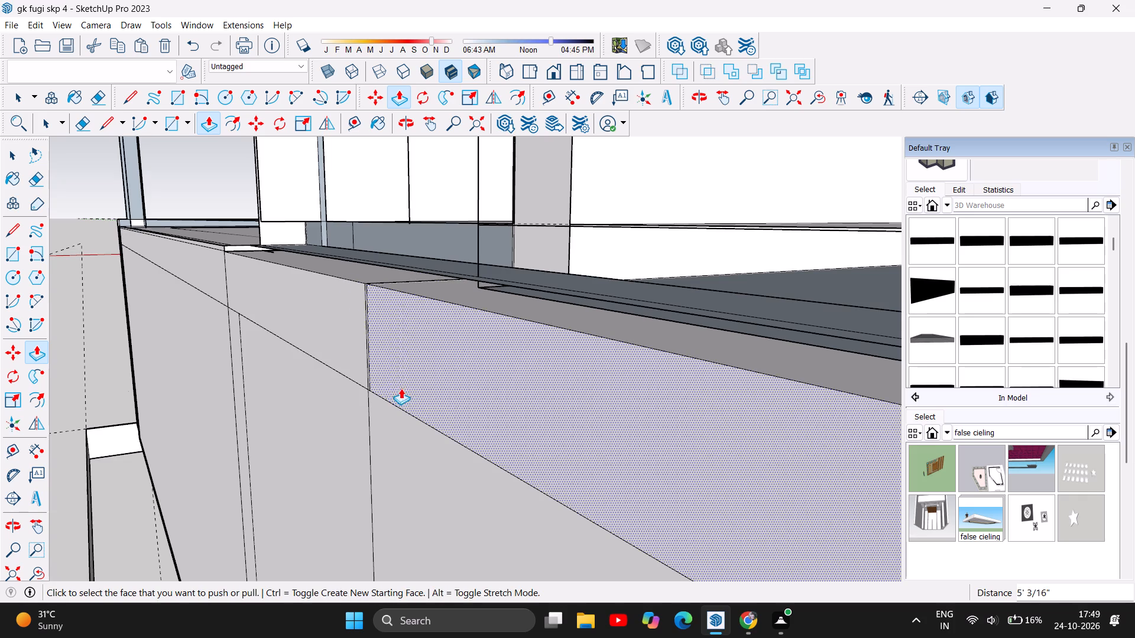
Examine the rebuilt ground-floor side walls and the building's front and side for remaining gaps.
scroll(418, 395, down, 5)
scroll(518, 376, down, 7)
scroll(556, 422, down, 7)
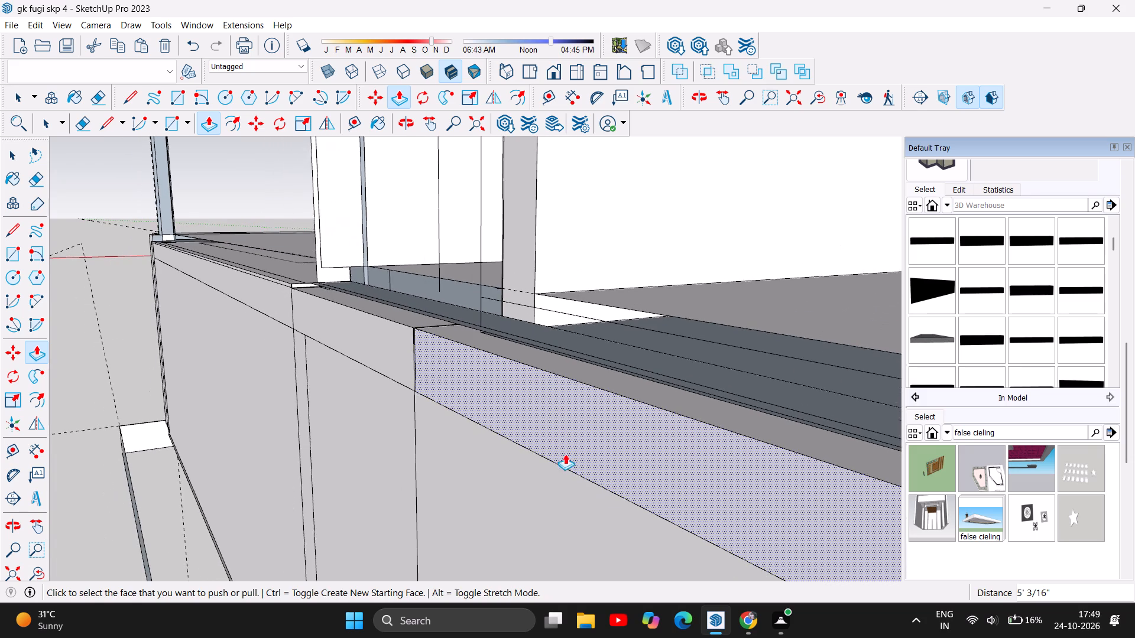
scroll(345, 456, down, 7)
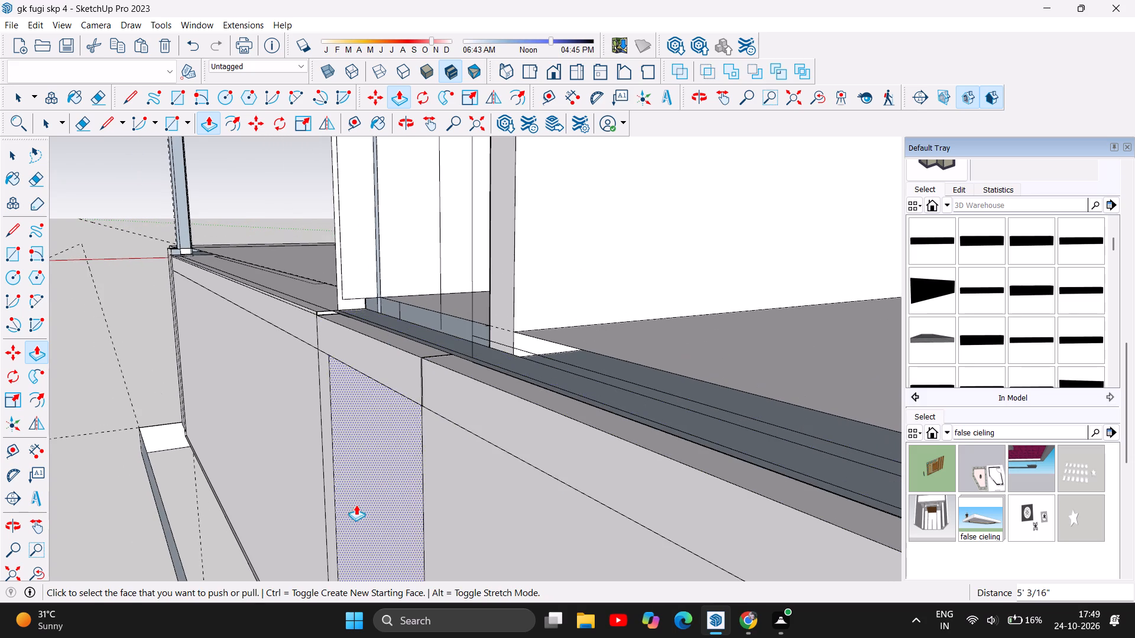
scroll(357, 510, down, 6)
scroll(440, 314, down, 6)
scroll(167, 346, down, 7)
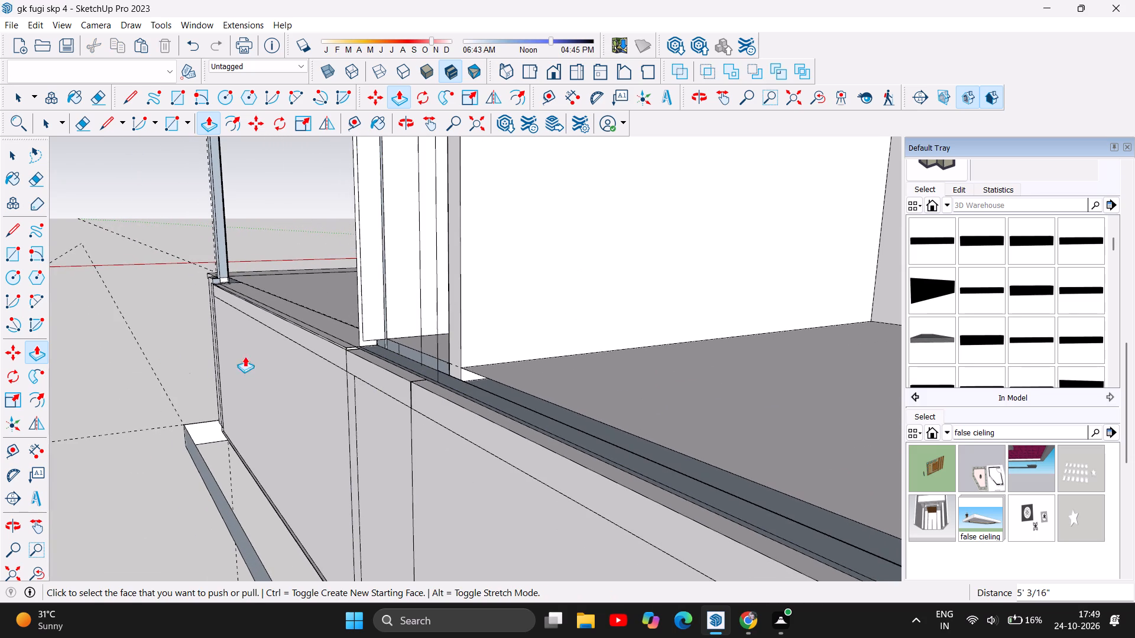
scroll(260, 356, down, 15)
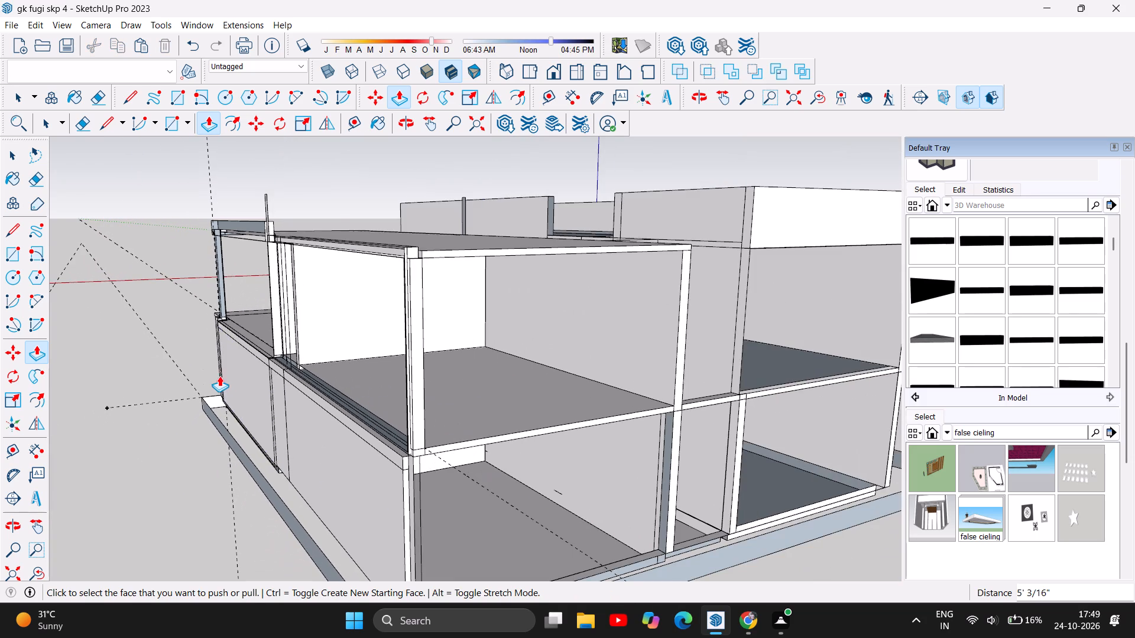
scroll(231, 403, down, 7)
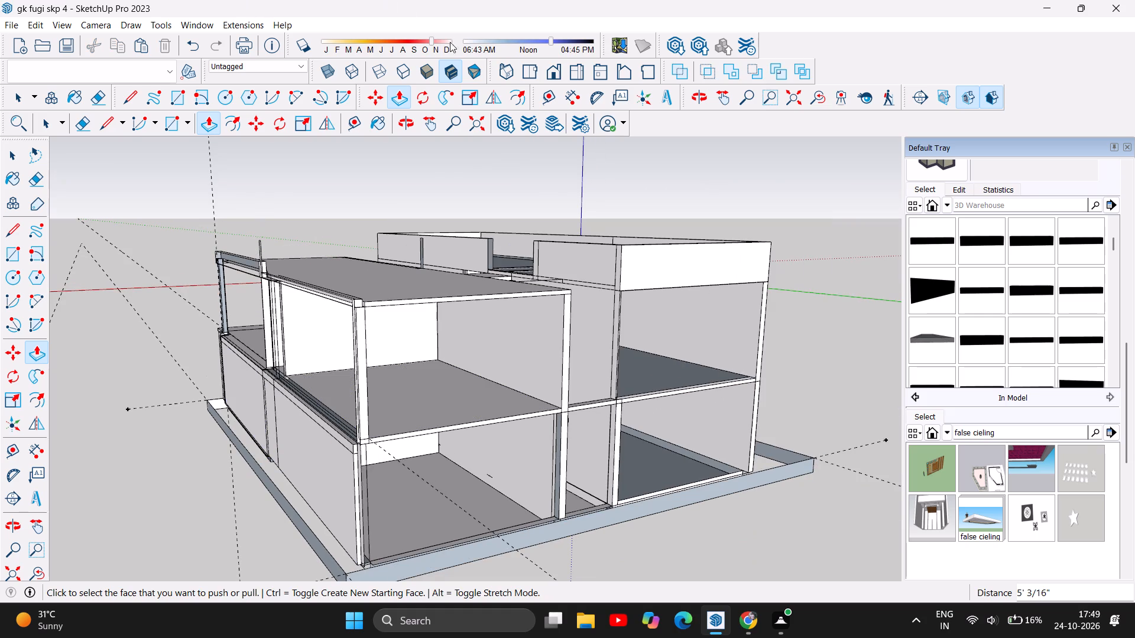
click(407, 119)
drag(175, 332, 703, 325)
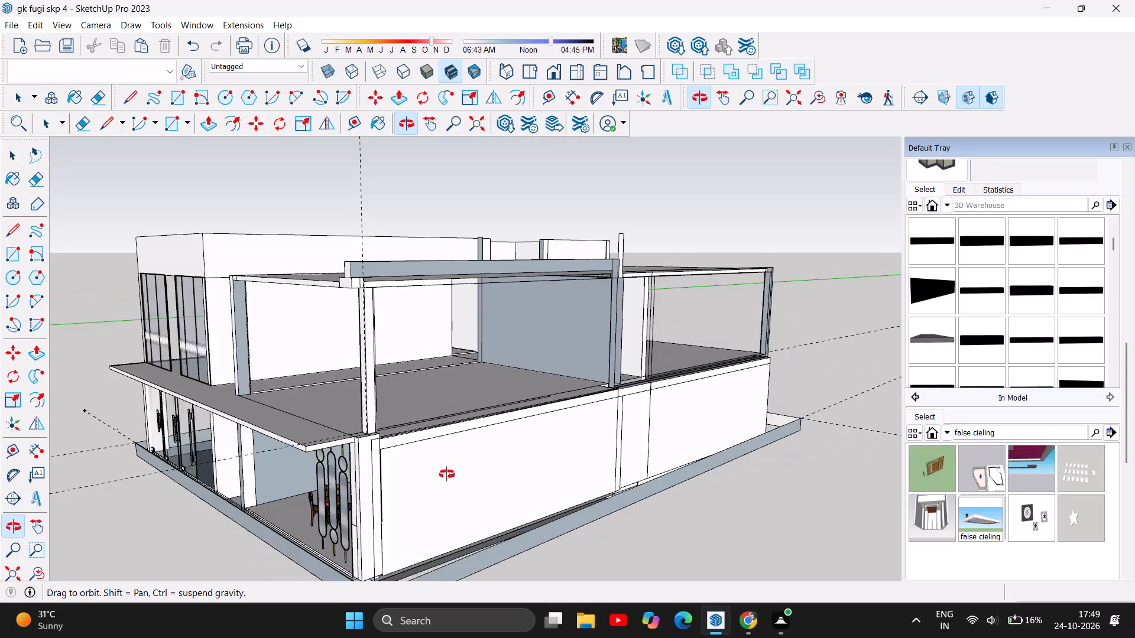
drag(408, 509, 582, 436)
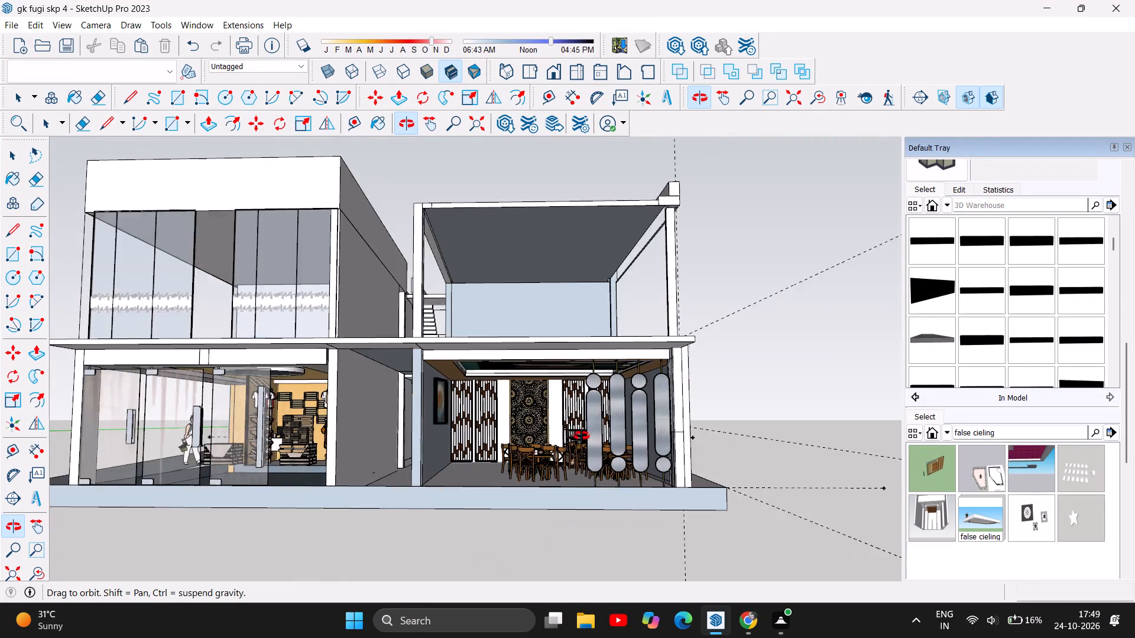
drag(582, 436, 292, 515)
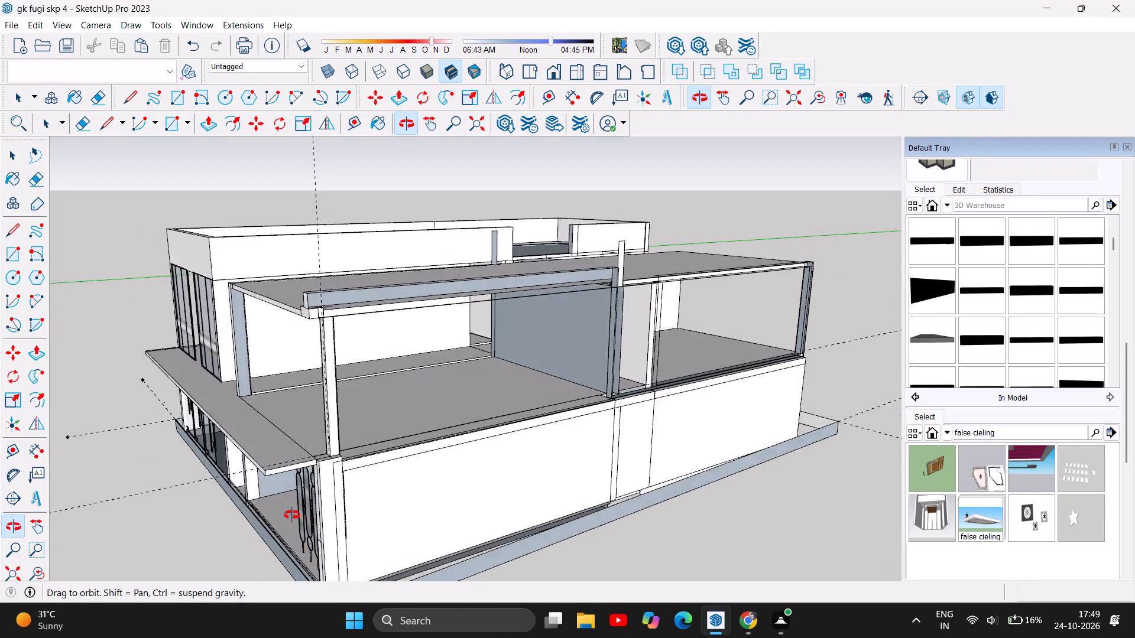
Delete the leftover inner vertical edge beside the column joint between the two ground-floor side walls.
drag(292, 515, 157, 496)
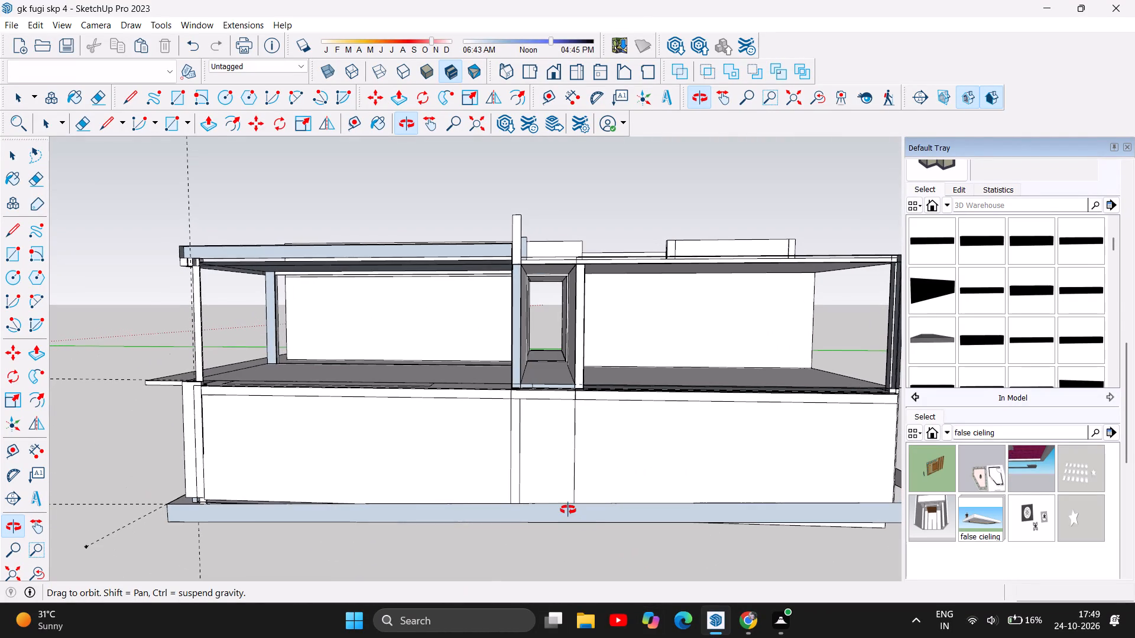
scroll(561, 504, up, 7)
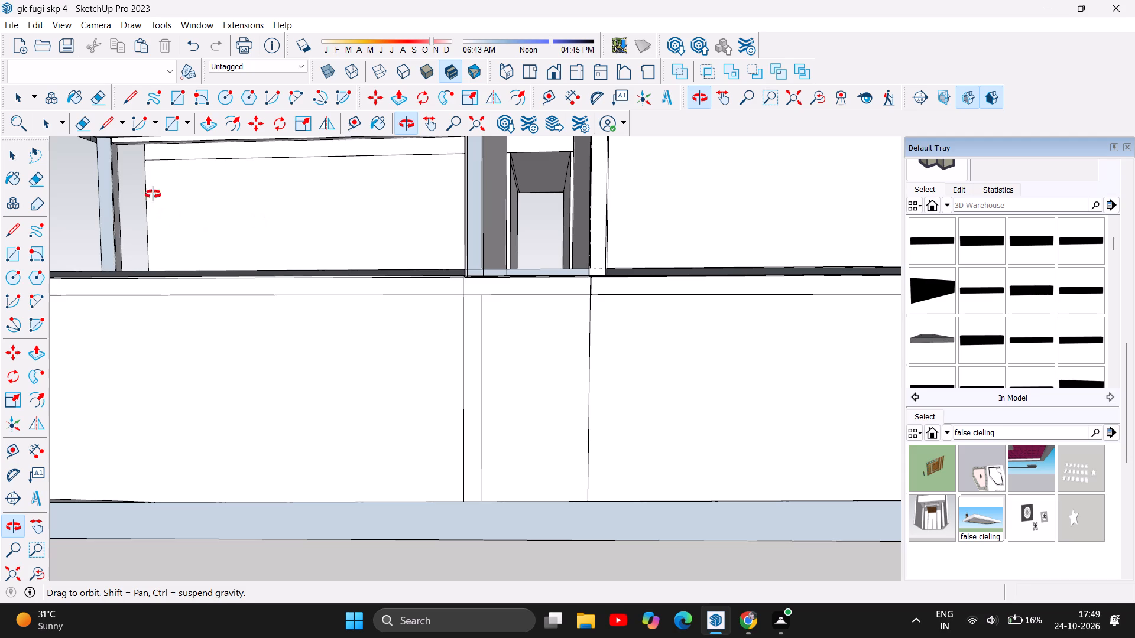
click(11, 161)
click(482, 362)
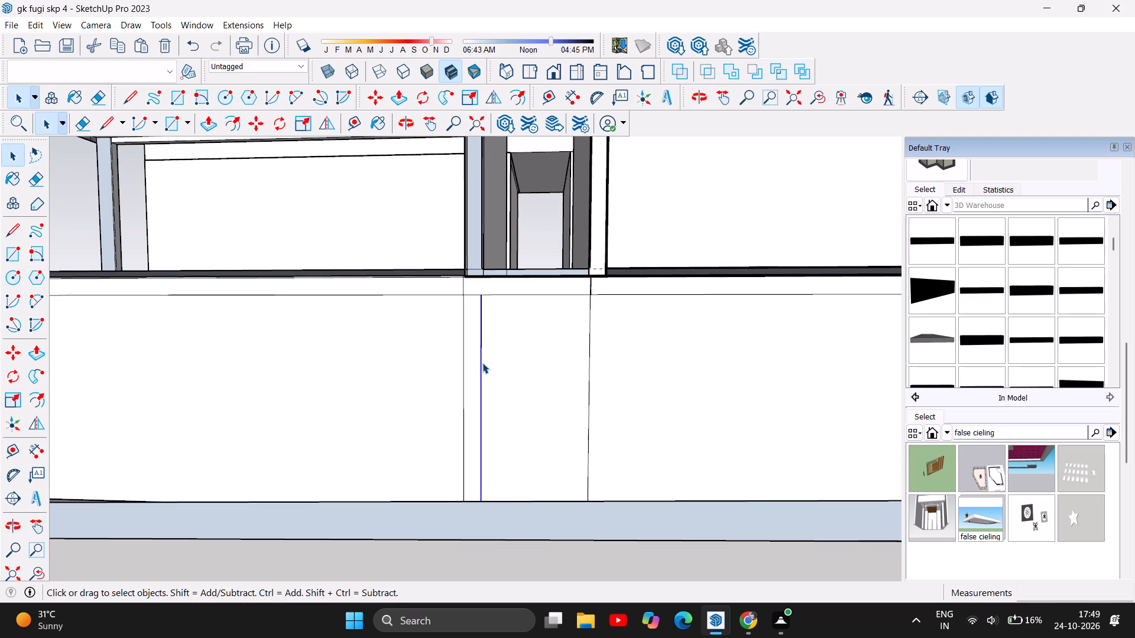
key(Delete)
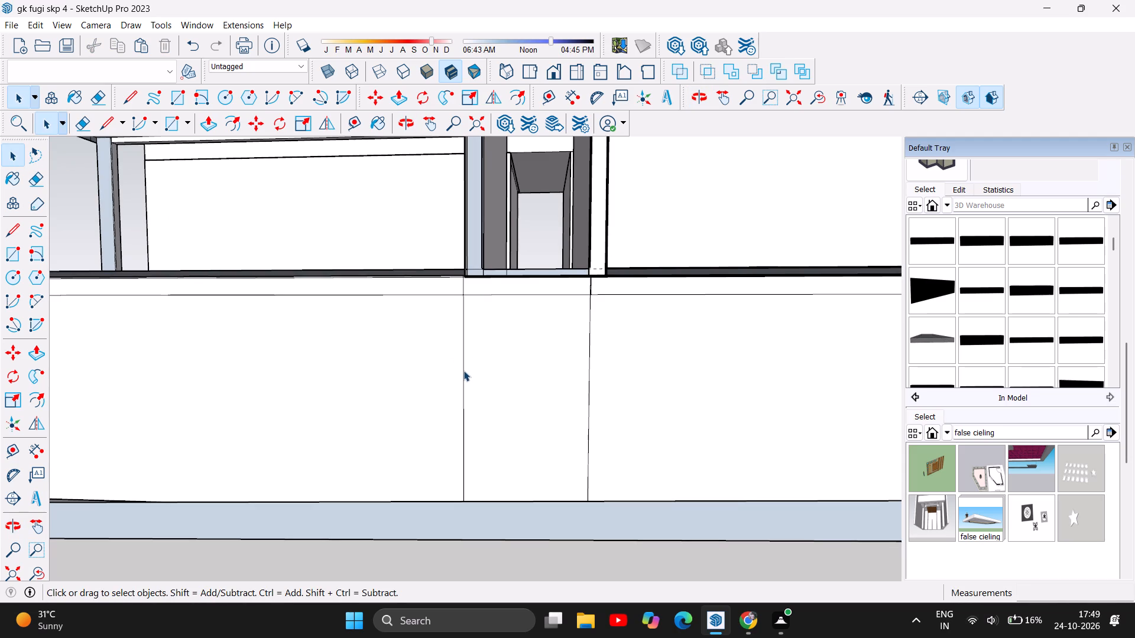
click(463, 370)
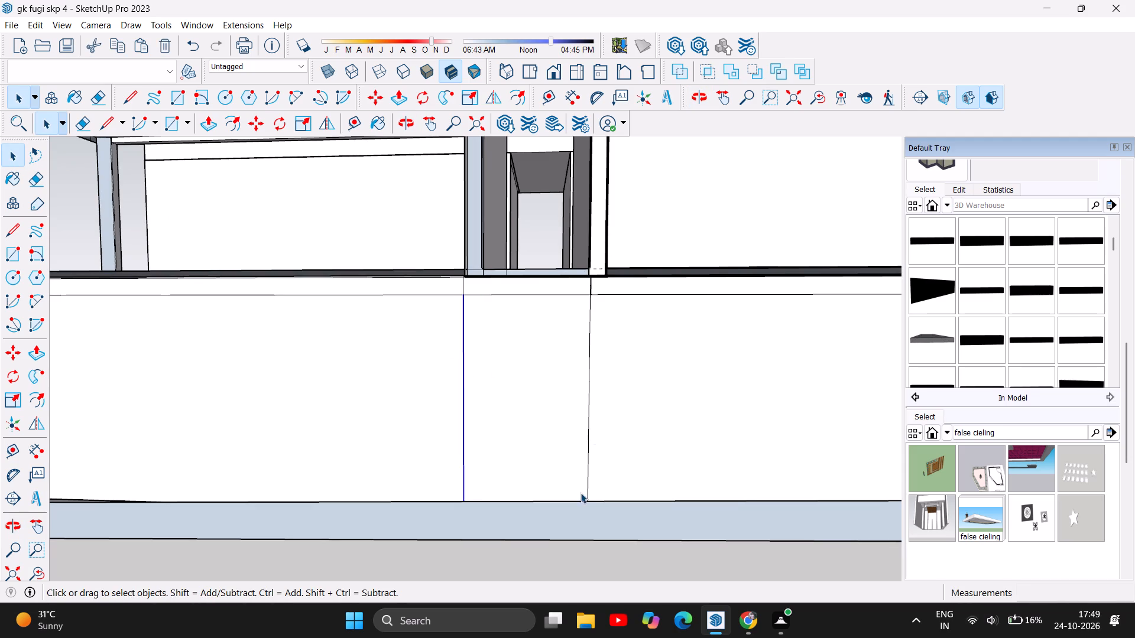
Delete the two dark strip faces along the outer floor edge of the upper-floor rear room.
click(408, 134)
drag(501, 328, 505, 392)
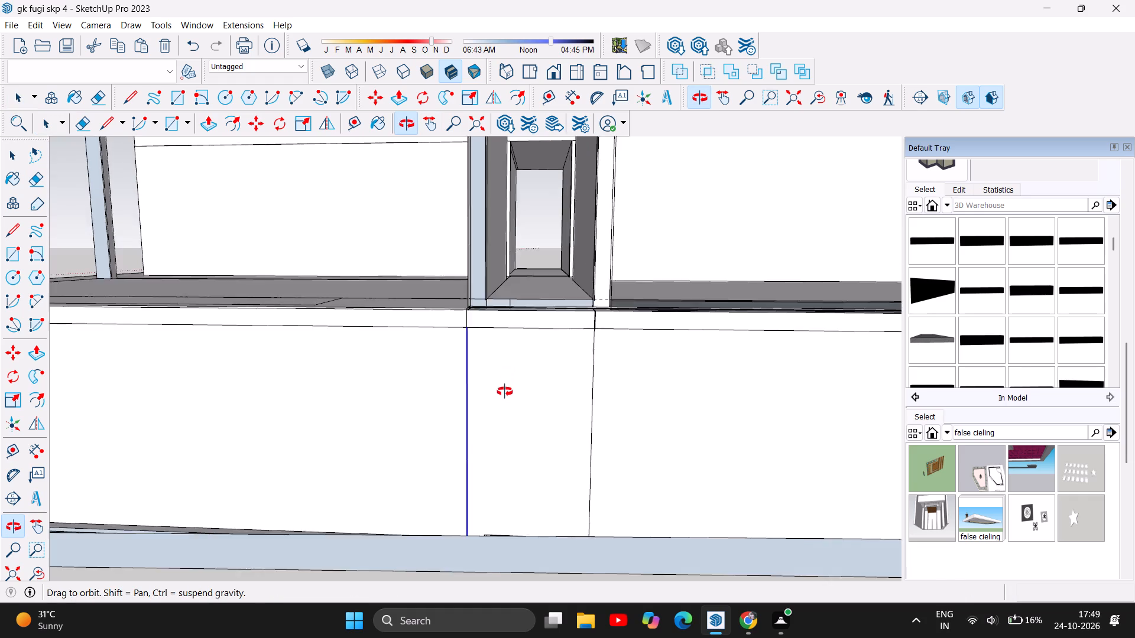
drag(505, 392, 507, 494)
scroll(470, 480, down, 3)
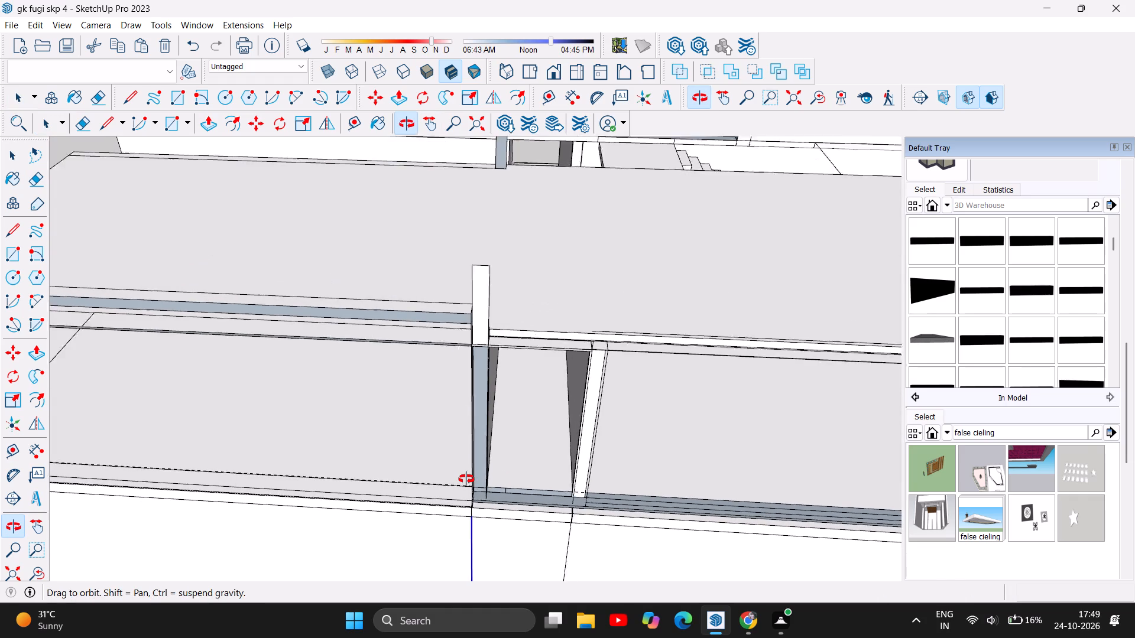
scroll(466, 479, down, 2)
drag(718, 523, 504, 455)
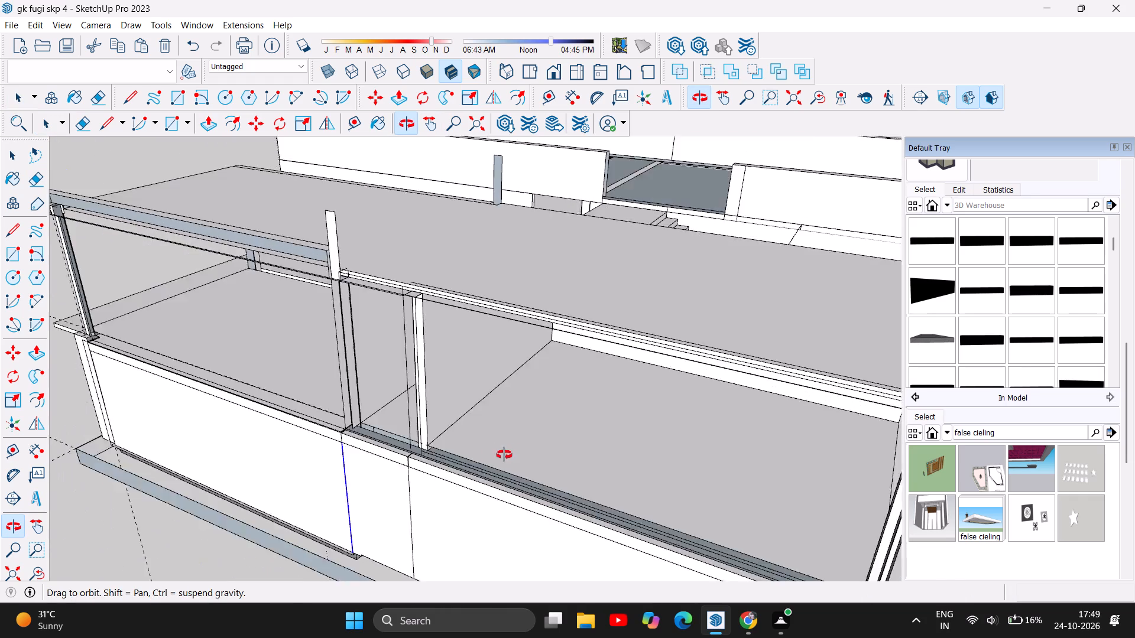
drag(504, 455, 359, 448)
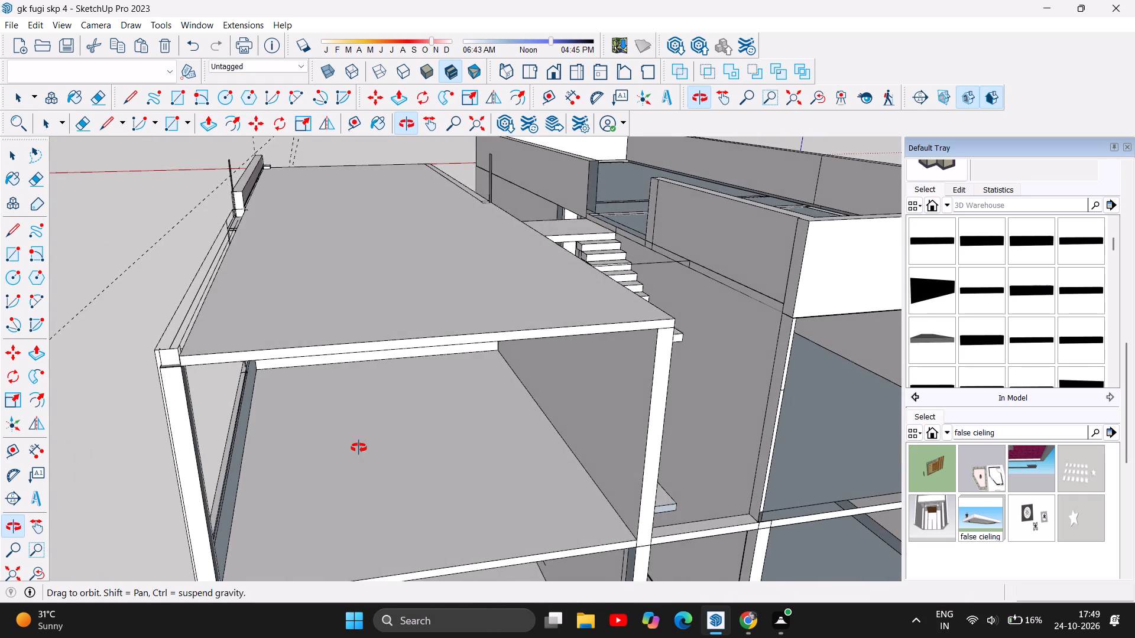
drag(359, 448, 388, 440)
scroll(281, 448, up, 8)
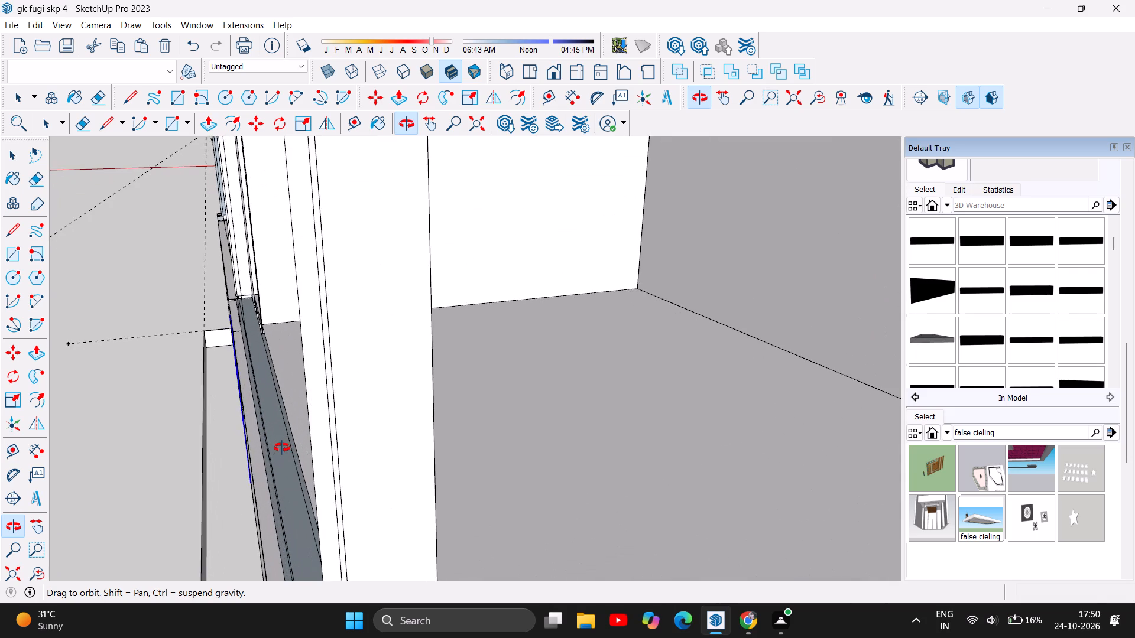
scroll(282, 448, up, 4)
drag(282, 448, 255, 423)
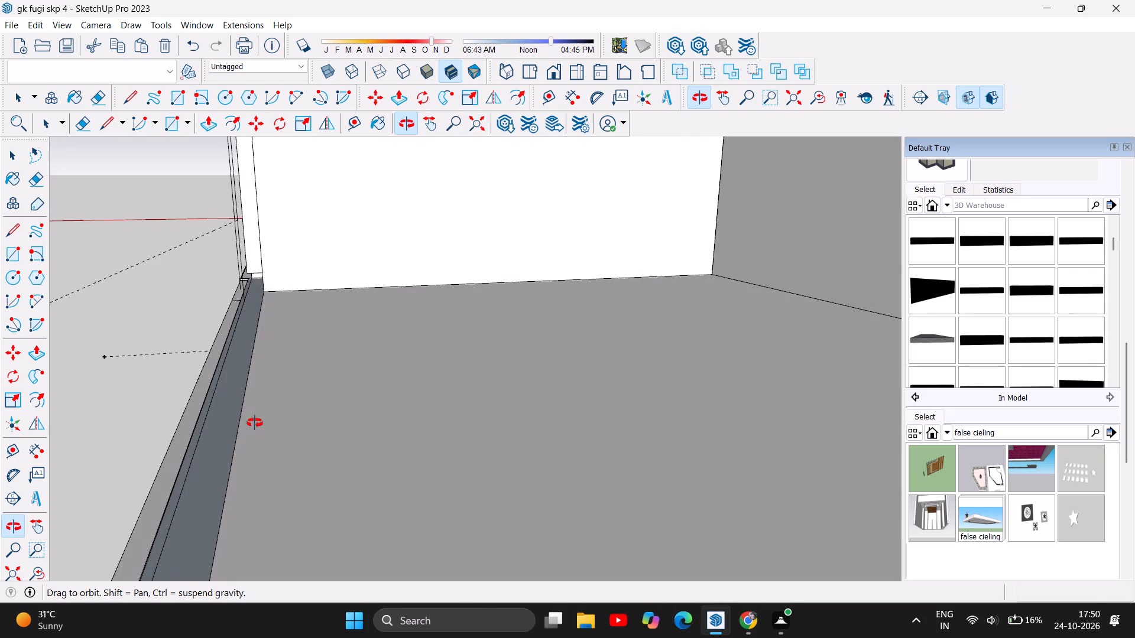
drag(255, 423, 262, 430)
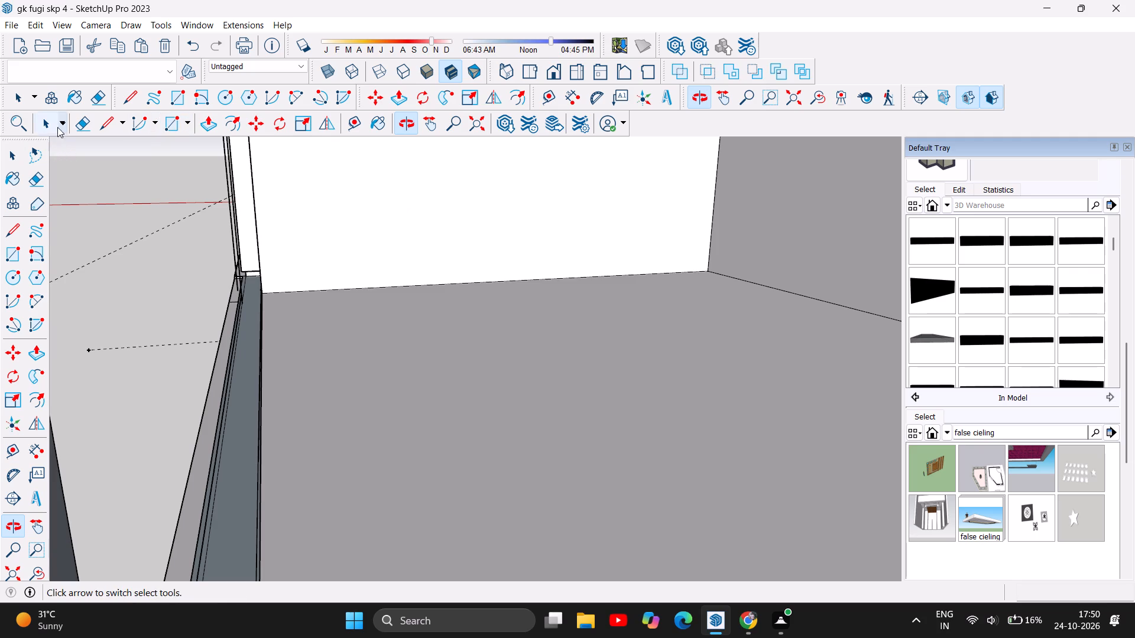
click(15, 157)
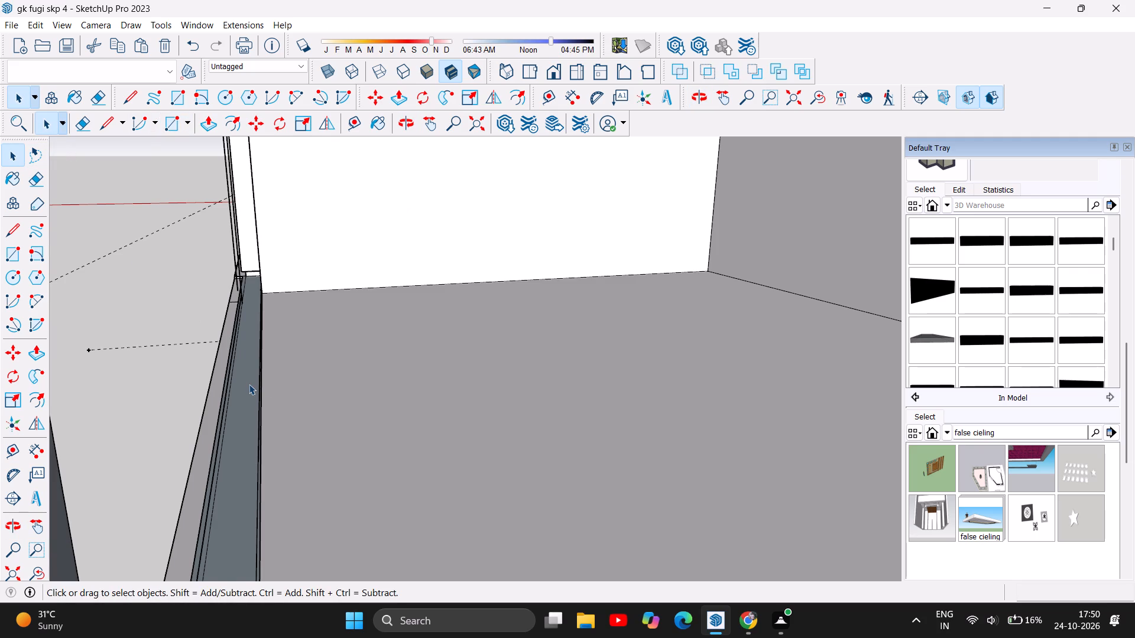
click(249, 384)
key(Delete)
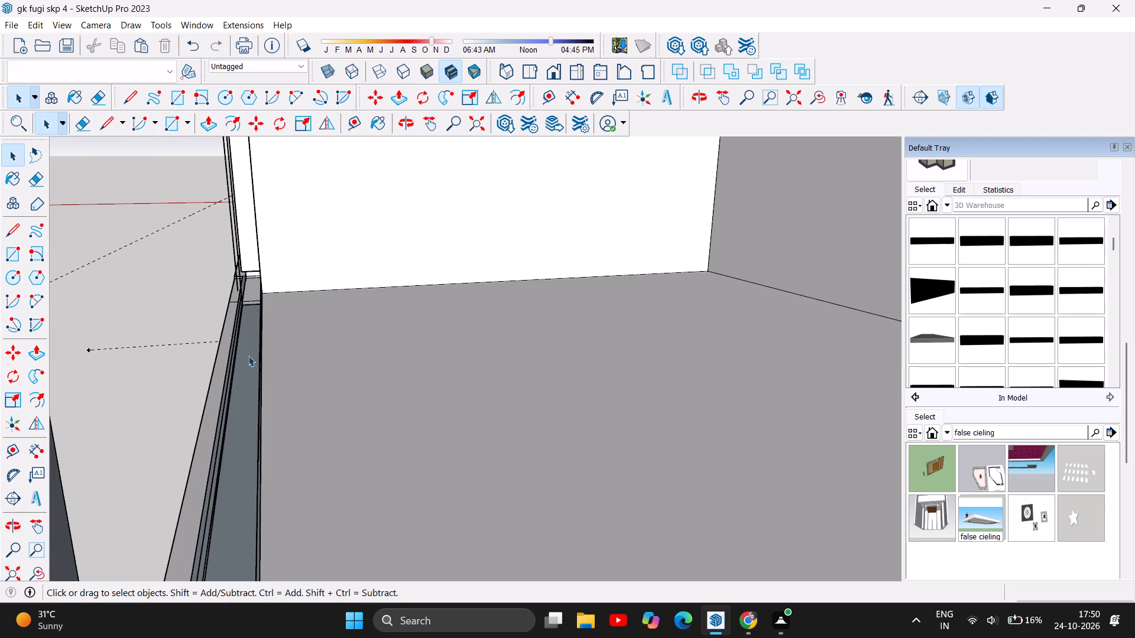
click(248, 329)
key(Delete)
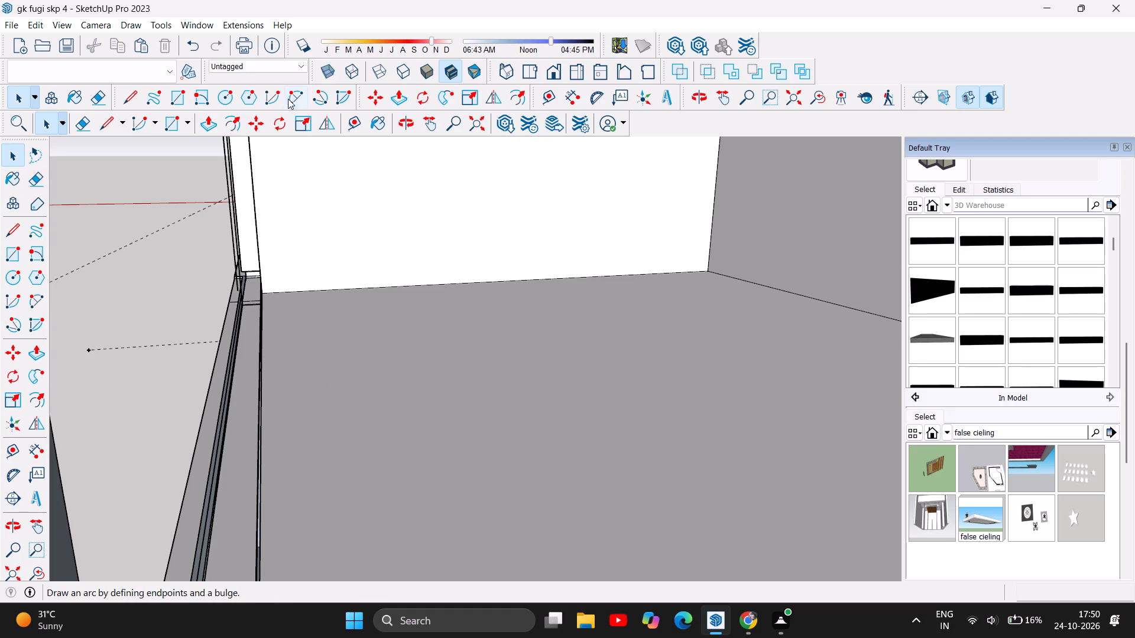
Push/Pull the narrow strip faces along the upper-floor rear room's outer floor edge by about 7/8" and 4 1/8" to level them.
click(213, 119)
drag(244, 416, 243, 404)
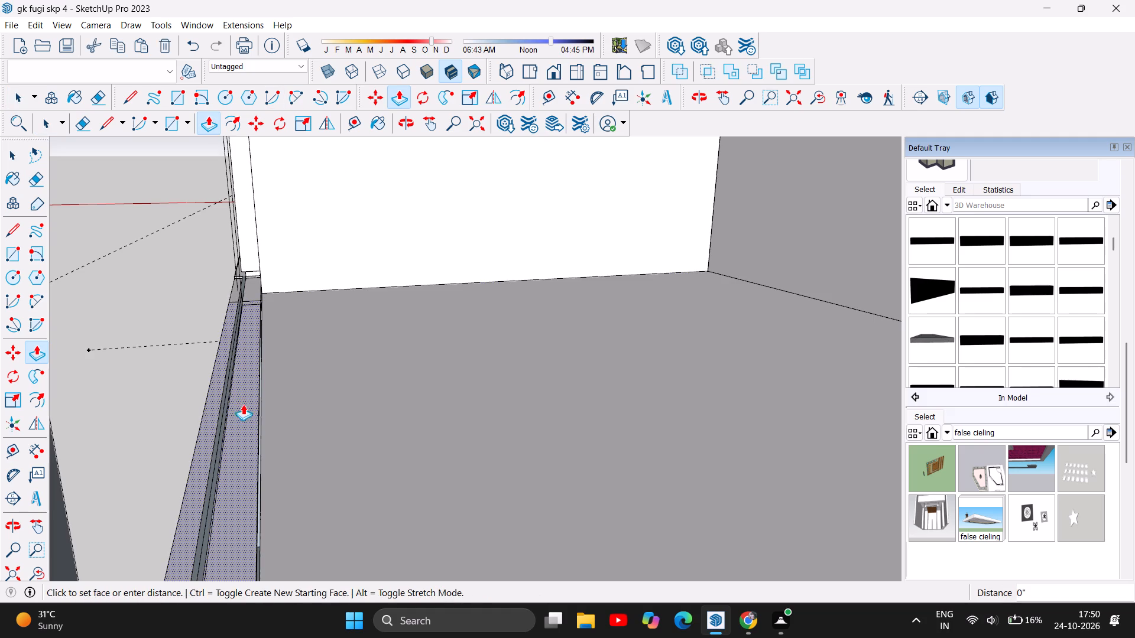
drag(243, 404, 248, 288)
drag(244, 434, 242, 377)
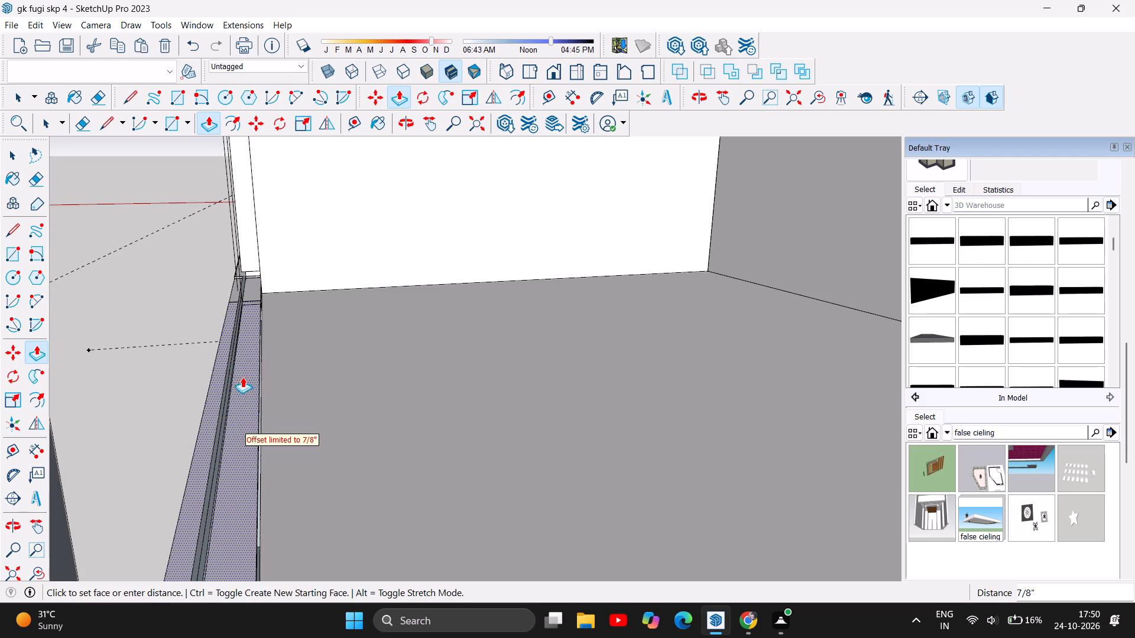
drag(242, 377, 235, 271)
click(235, 270)
click(235, 266)
drag(238, 417, 231, 334)
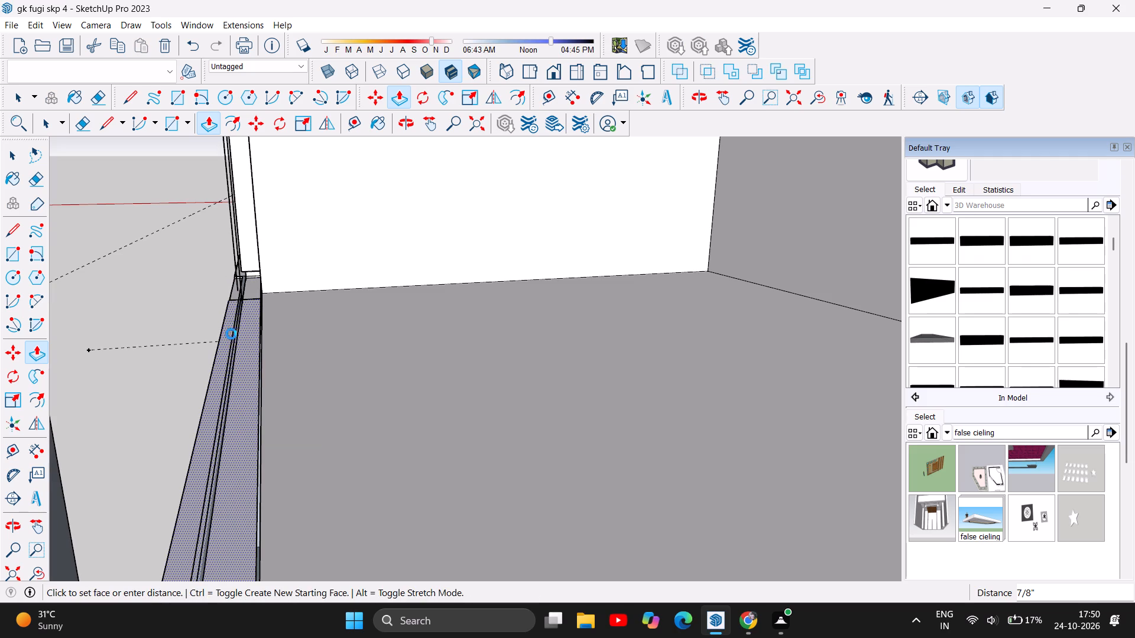
drag(231, 334, 231, 324)
click(231, 321)
drag(248, 414, 256, 343)
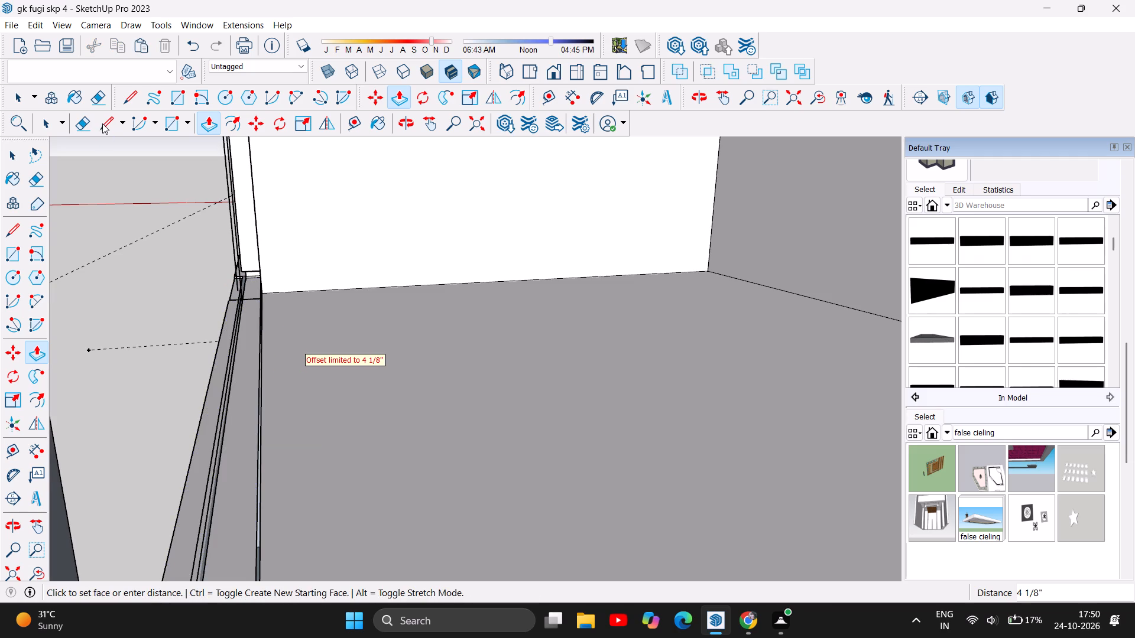
Delete the three leftover lengthwise edges on the levelled strip along the upper-floor rear room's outer floor edge.
click(22, 101)
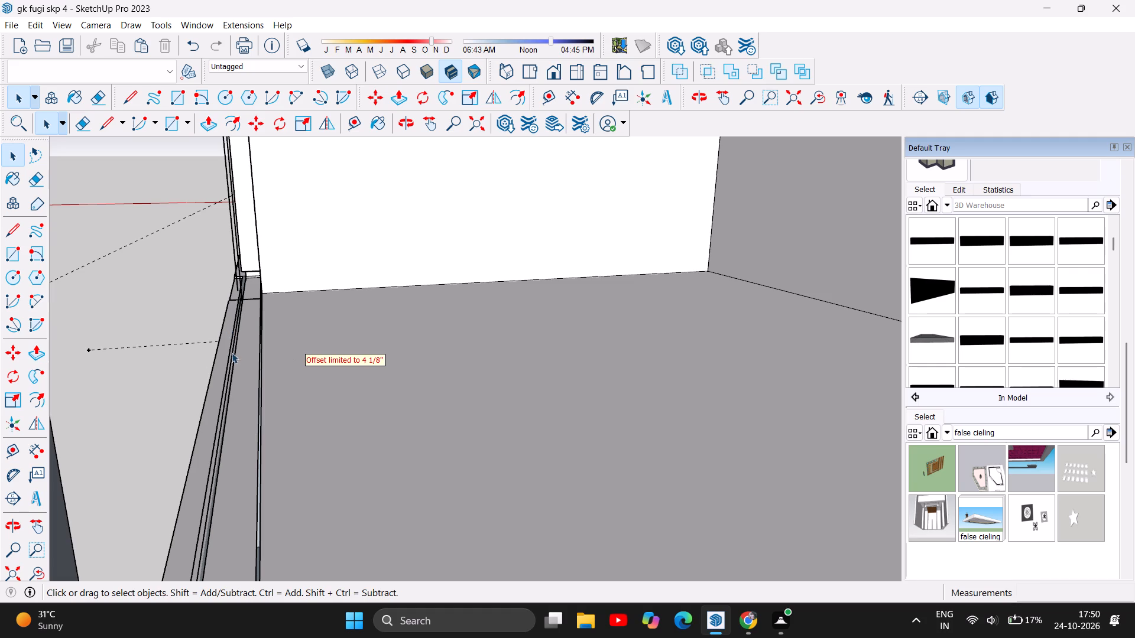
click(232, 359)
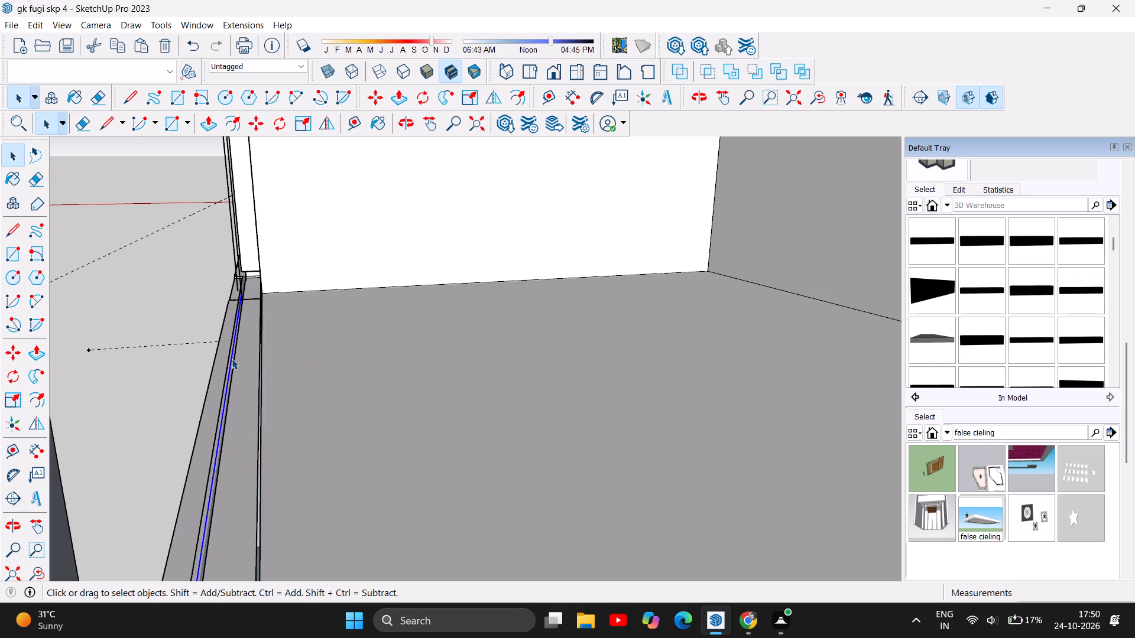
key(Delete)
click(232, 373)
key(Delete)
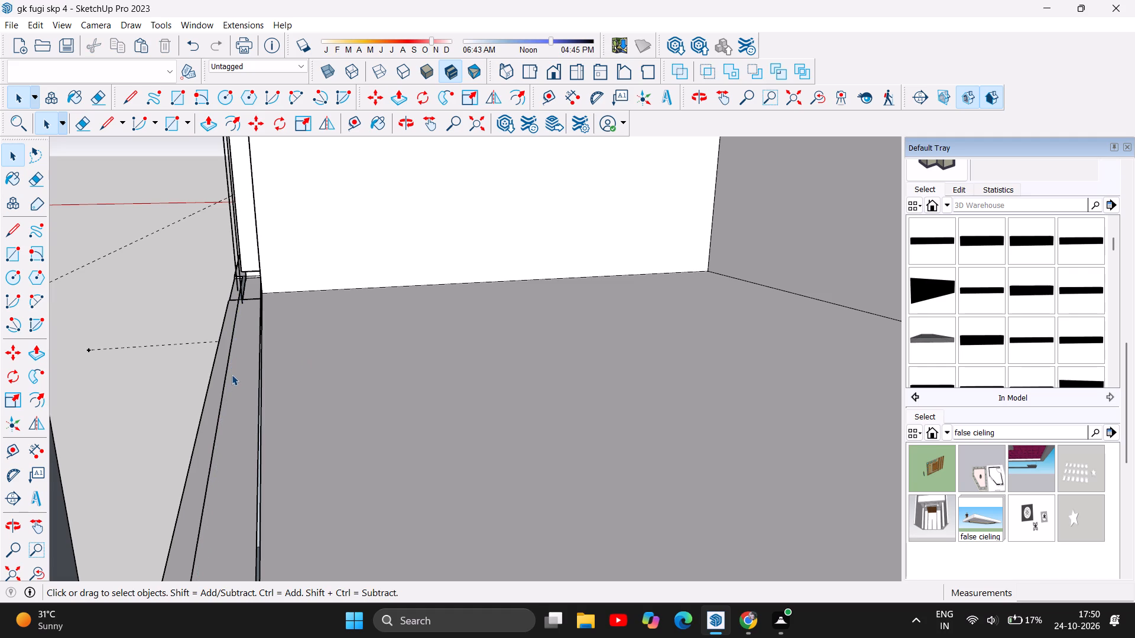
click(225, 379)
key(Delete)
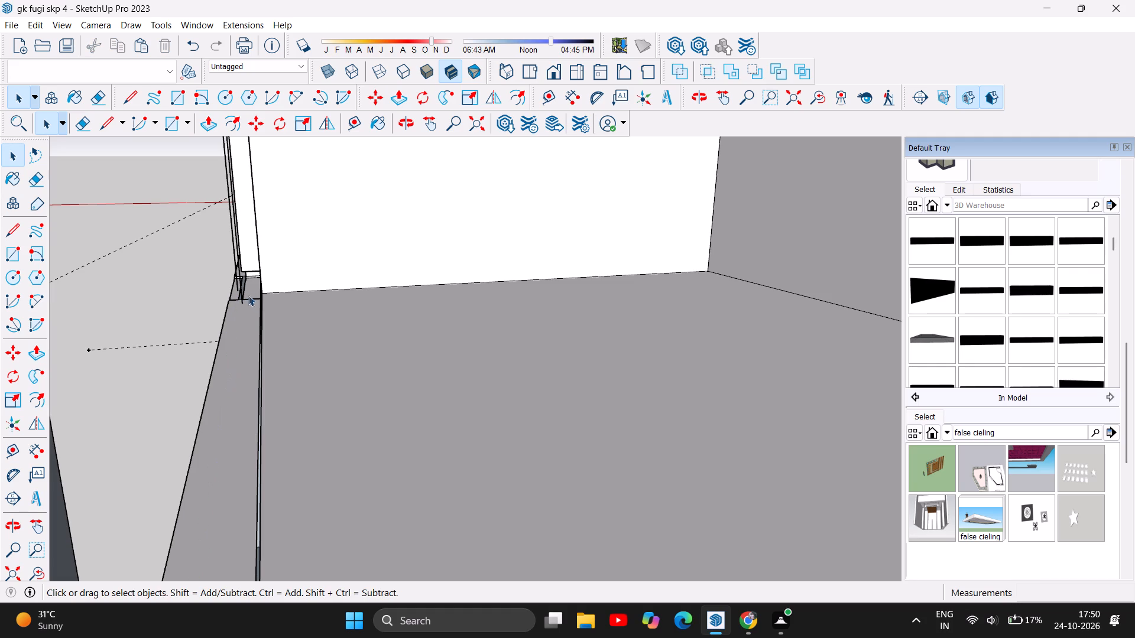
Push/Pull the underside of the upper-floor slab down by about 4 13/16" over the ground-floor rear room.
click(410, 125)
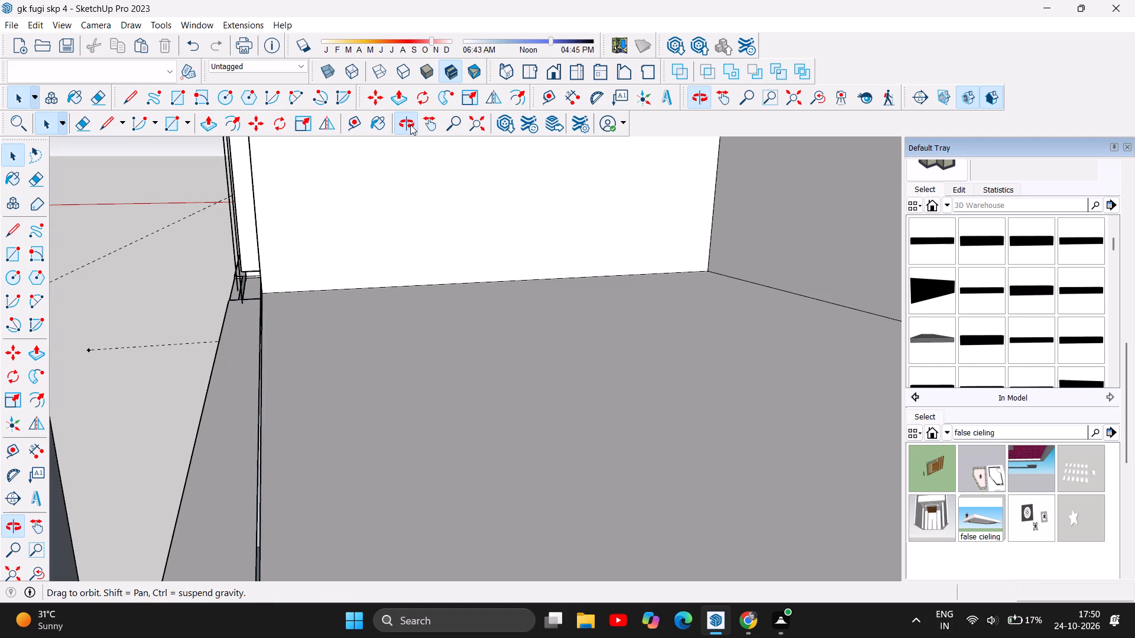
drag(218, 351, 434, 399)
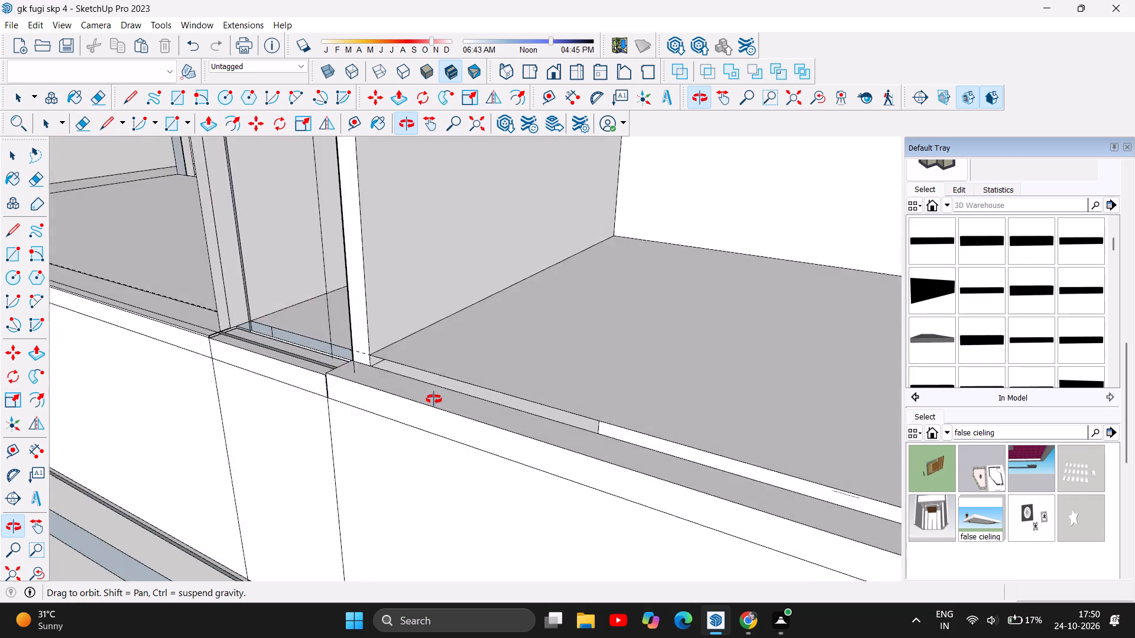
drag(434, 399, 437, 403)
scroll(432, 385, up, 4)
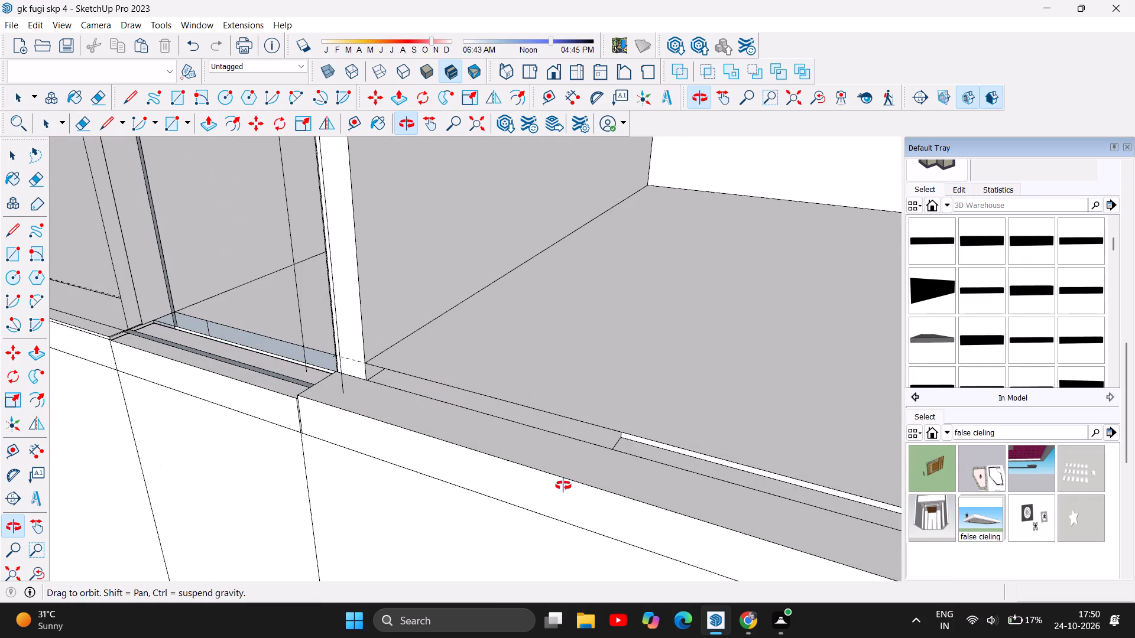
drag(564, 484, 459, 345)
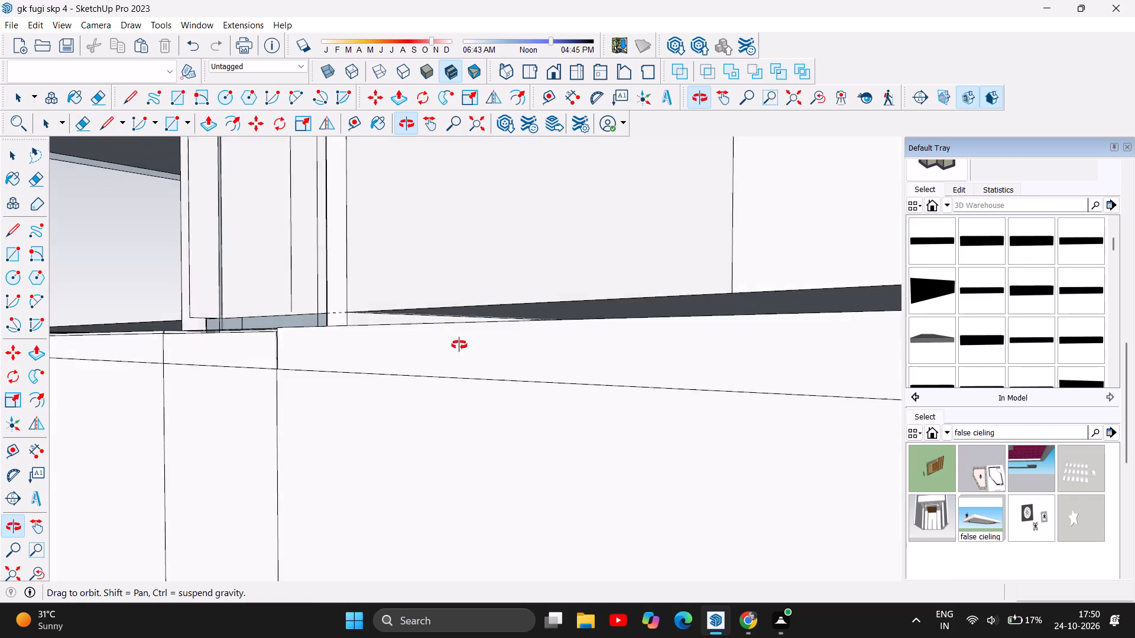
drag(459, 345, 199, 298)
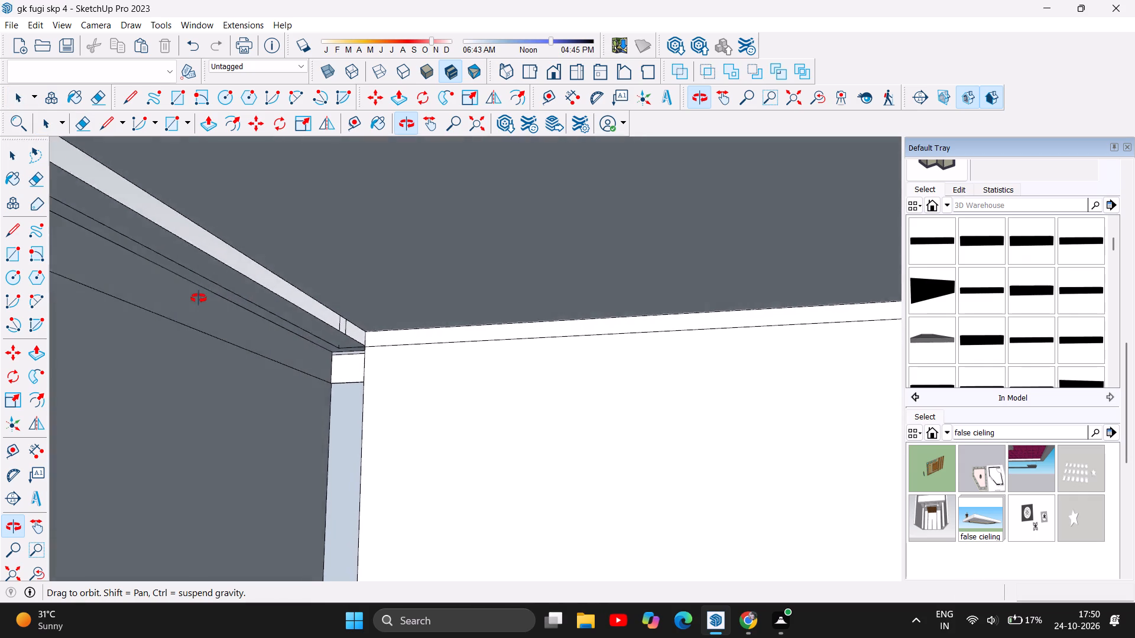
drag(199, 298, 164, 344)
click(164, 344)
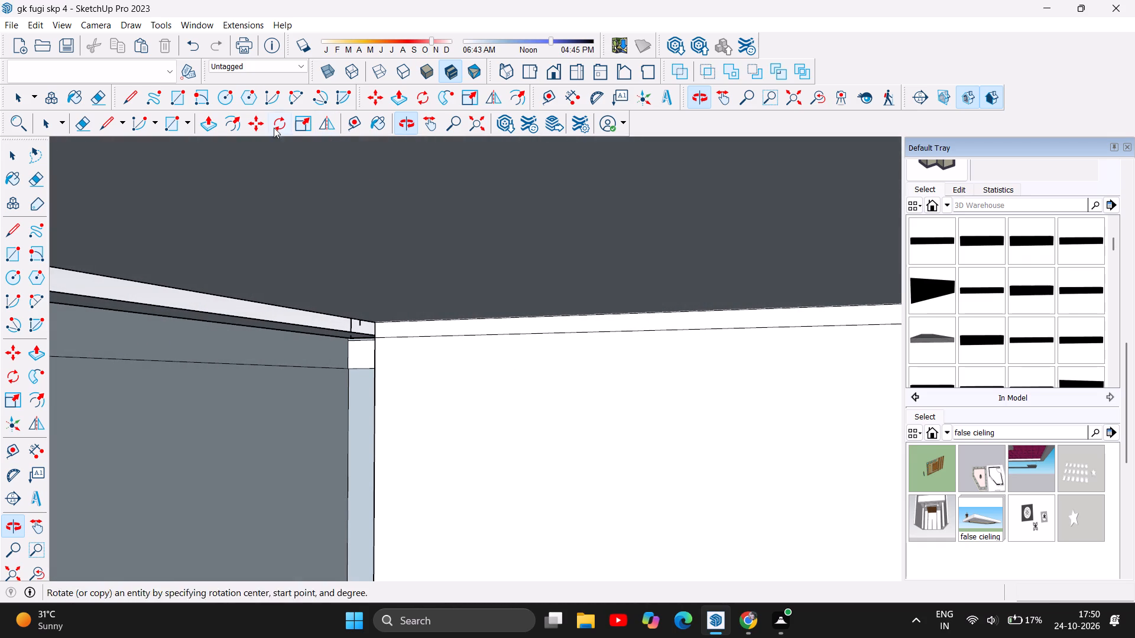
click(209, 123)
drag(296, 229, 293, 246)
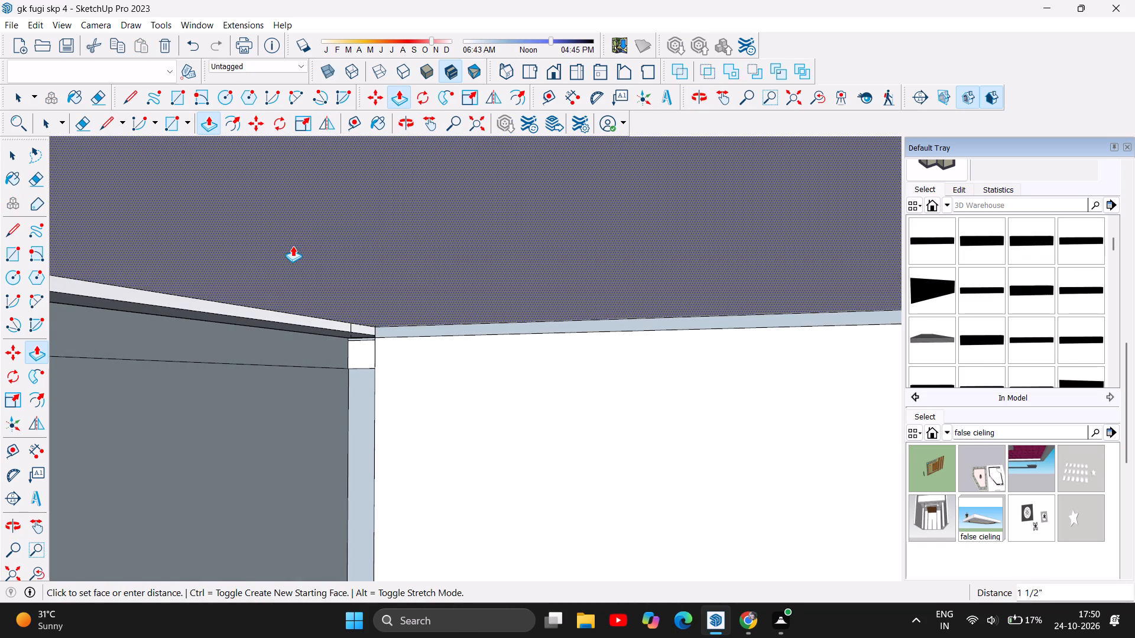
drag(293, 246, 294, 266)
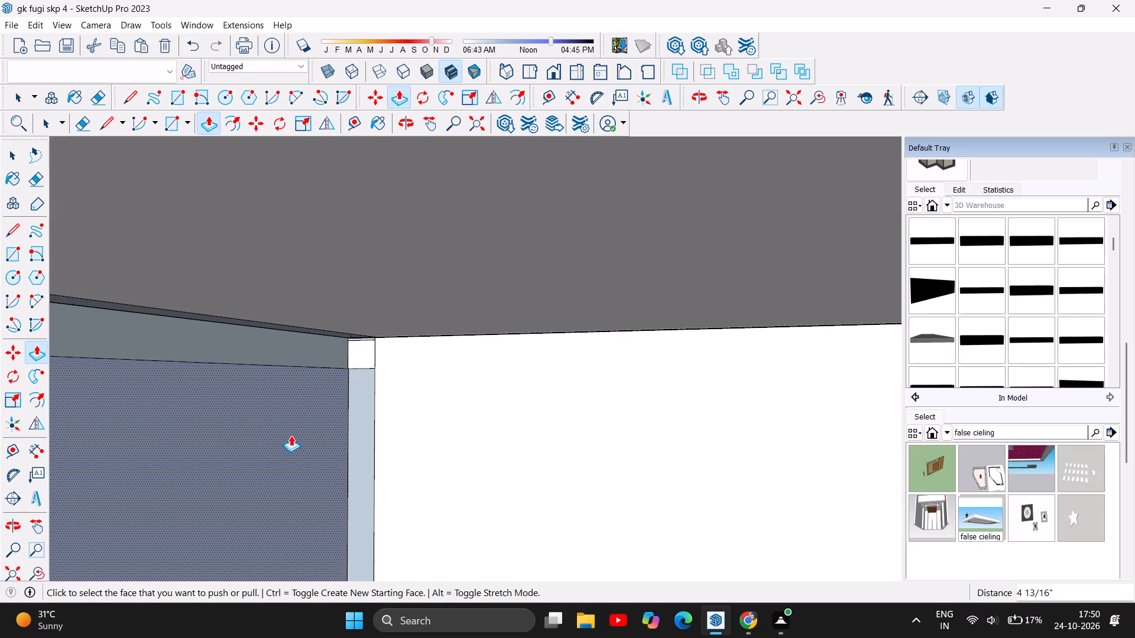
Push/Pull the inner face of the ground-floor side wall below the beam by about 4 3/8" and 9 15/16".
drag(290, 434, 370, 432)
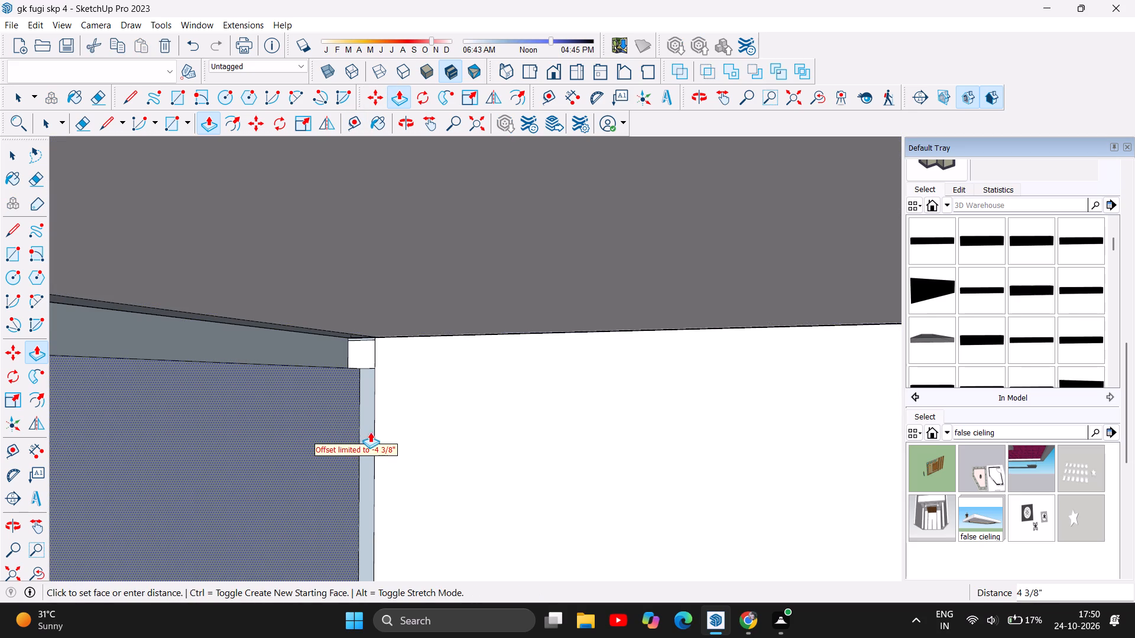
drag(370, 432, 377, 431)
drag(301, 434, 352, 439)
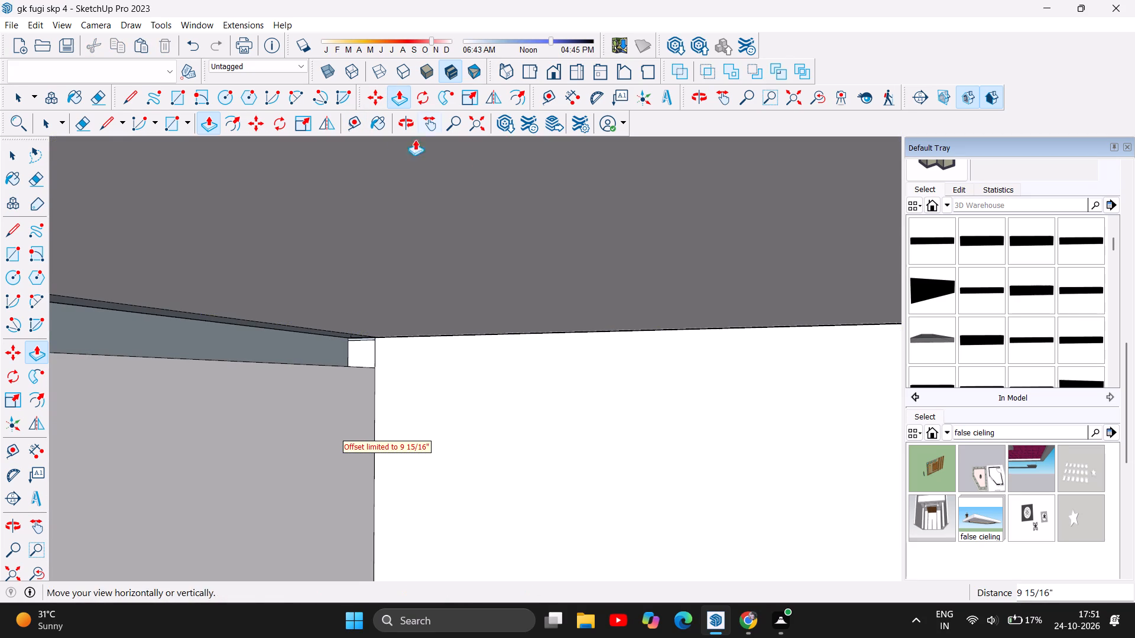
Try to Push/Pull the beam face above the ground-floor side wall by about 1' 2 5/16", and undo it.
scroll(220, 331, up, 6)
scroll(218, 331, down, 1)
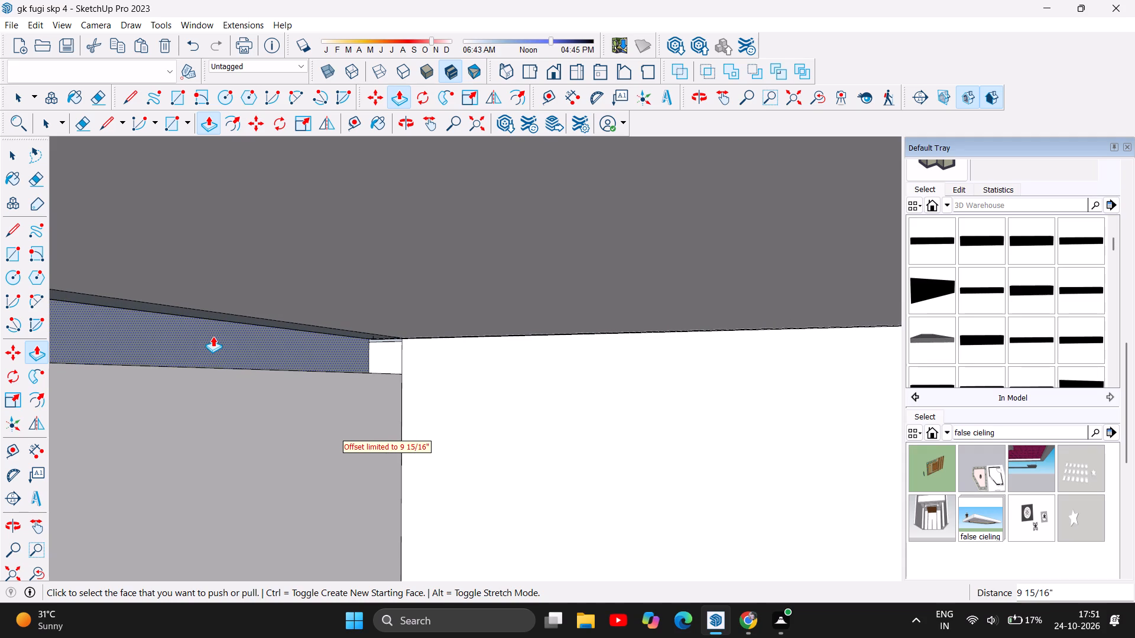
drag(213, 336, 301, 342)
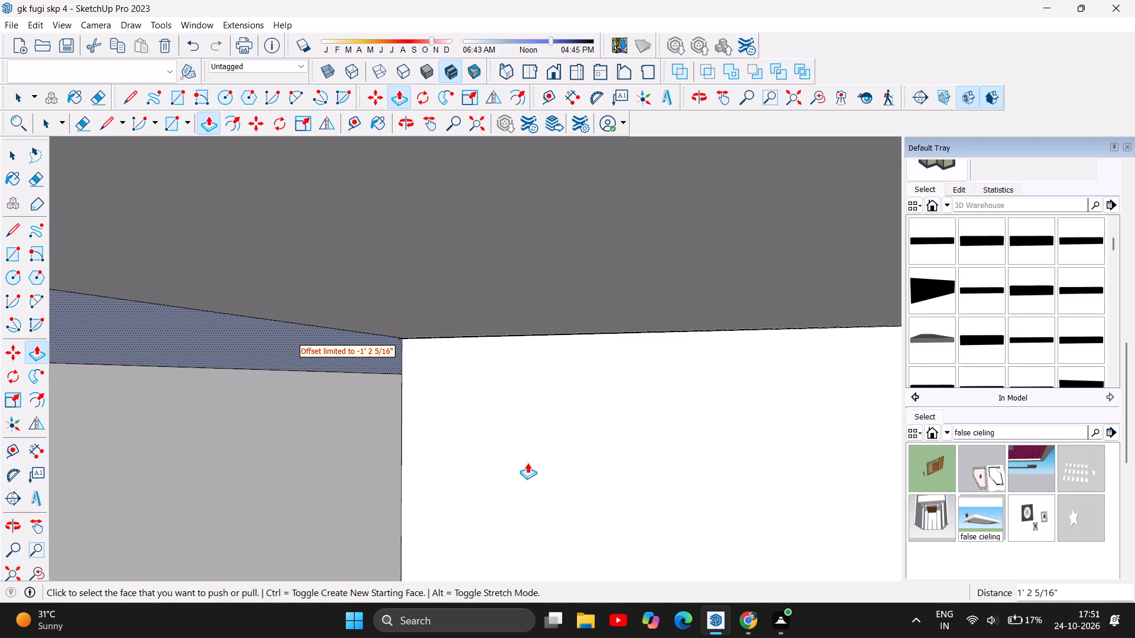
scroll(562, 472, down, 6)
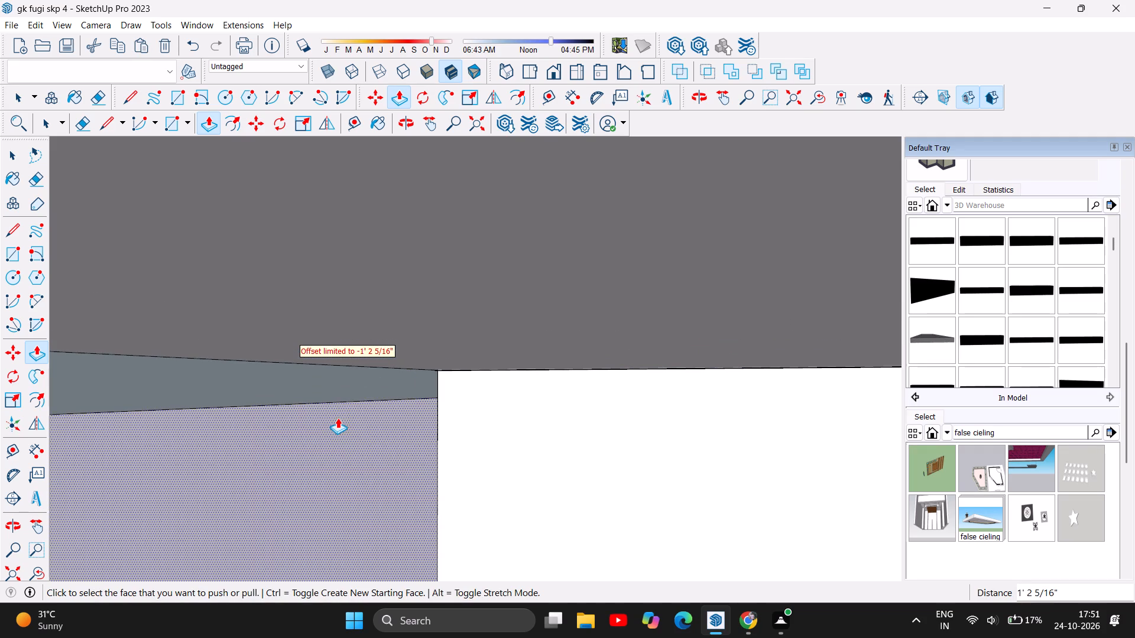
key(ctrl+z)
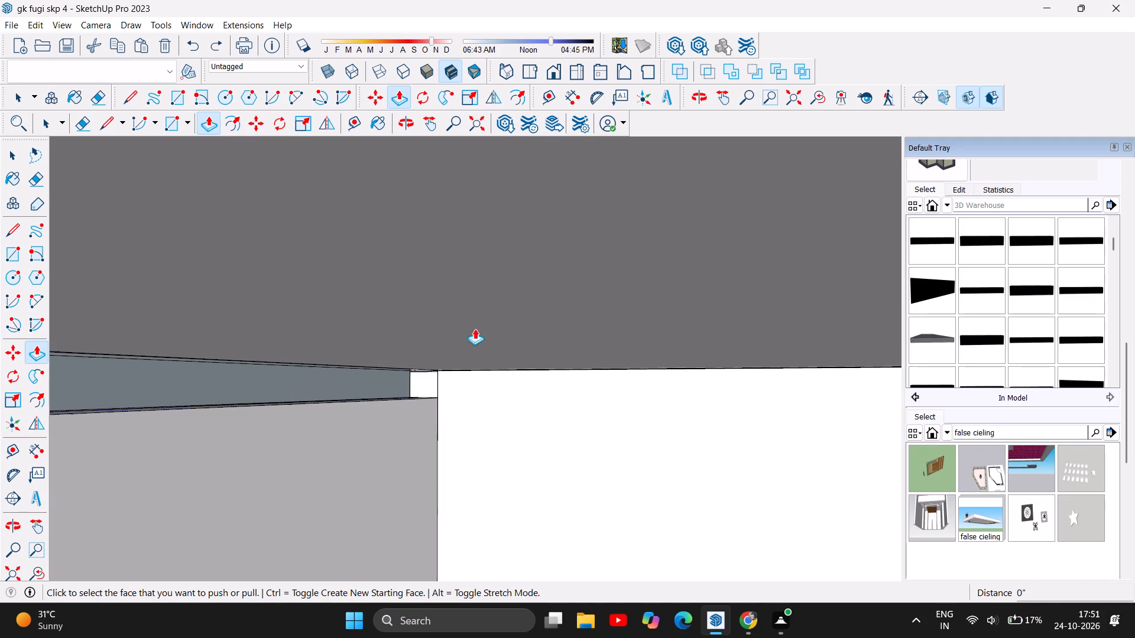
Examine the beam corner between the ground-floor side wall and the slab underside for remaining gaps.
click(406, 118)
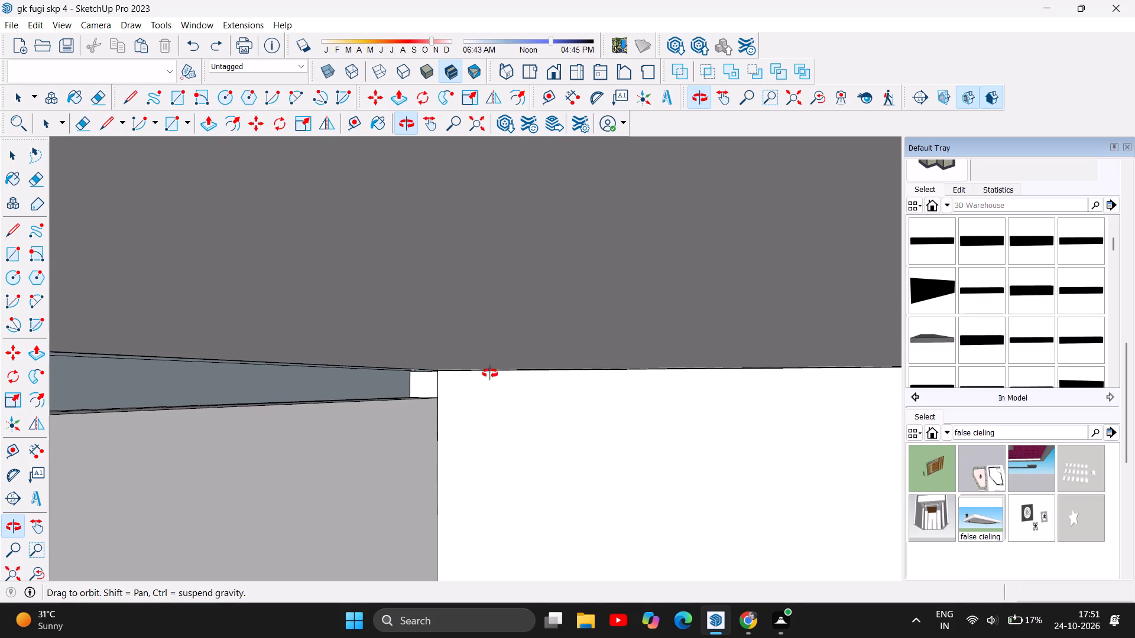
scroll(530, 466, down, 6)
scroll(547, 489, up, 1)
scroll(576, 473, down, 6)
drag(365, 417, 426, 419)
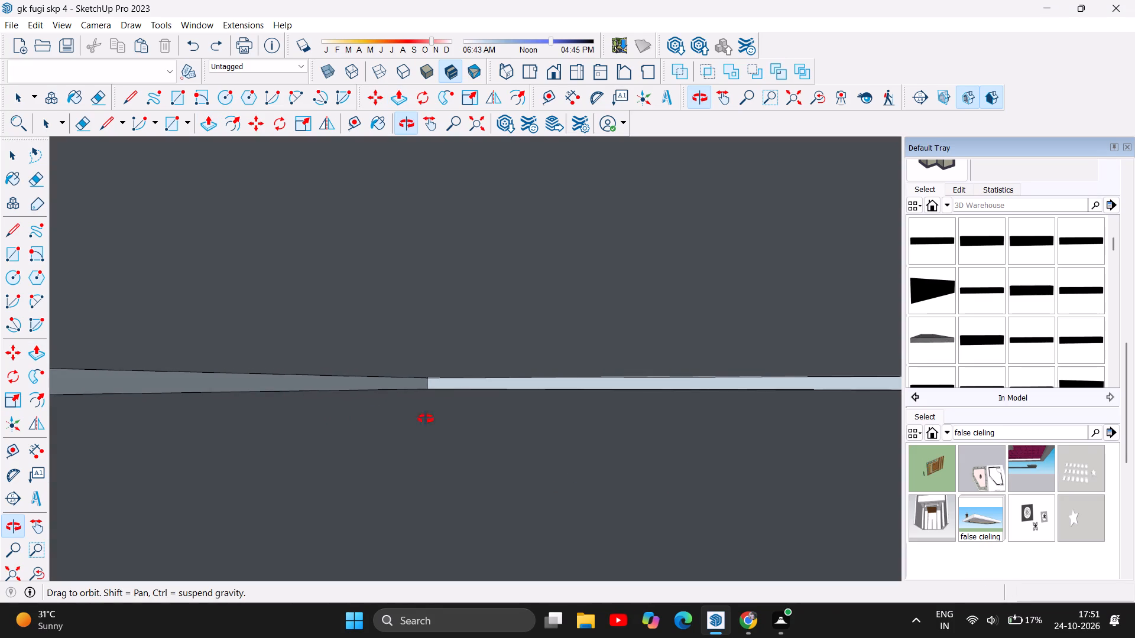
drag(426, 419, 647, 463)
scroll(445, 401, down, 6)
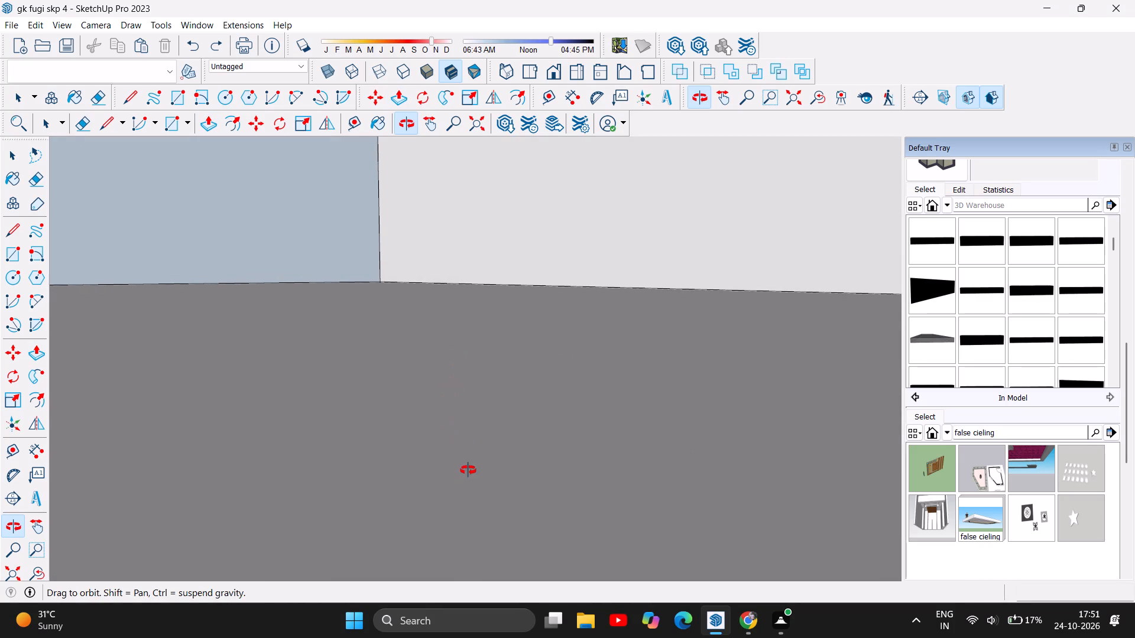
scroll(469, 481, down, 8)
scroll(470, 484, up, 1)
drag(432, 304, 463, 415)
scroll(463, 409, down, 6)
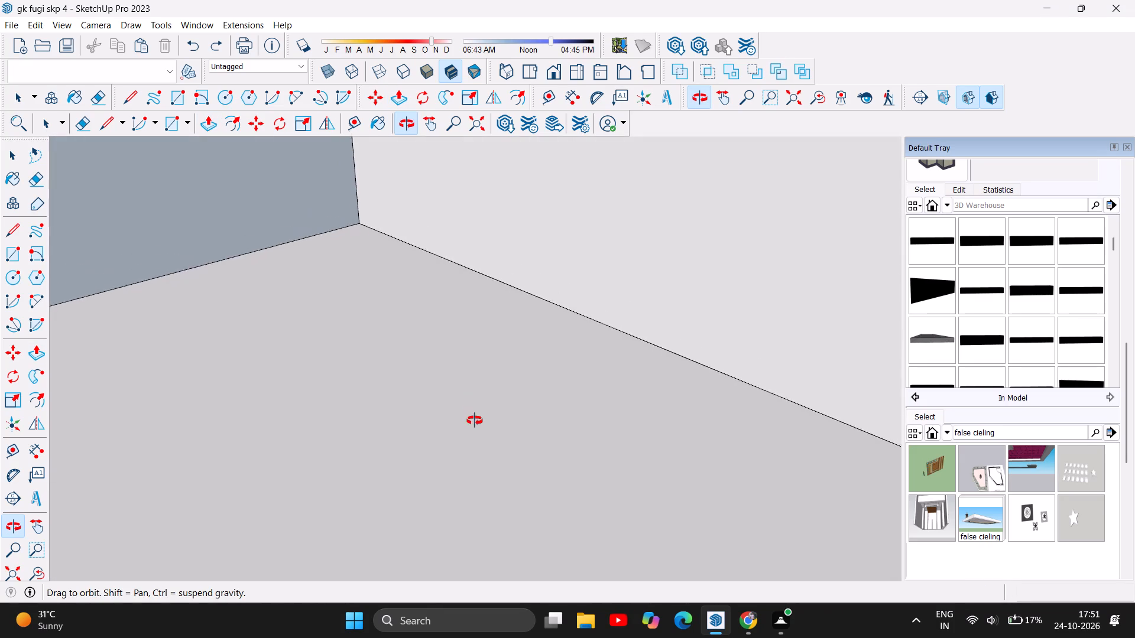
scroll(363, 343, down, 7)
scroll(397, 377, down, 7)
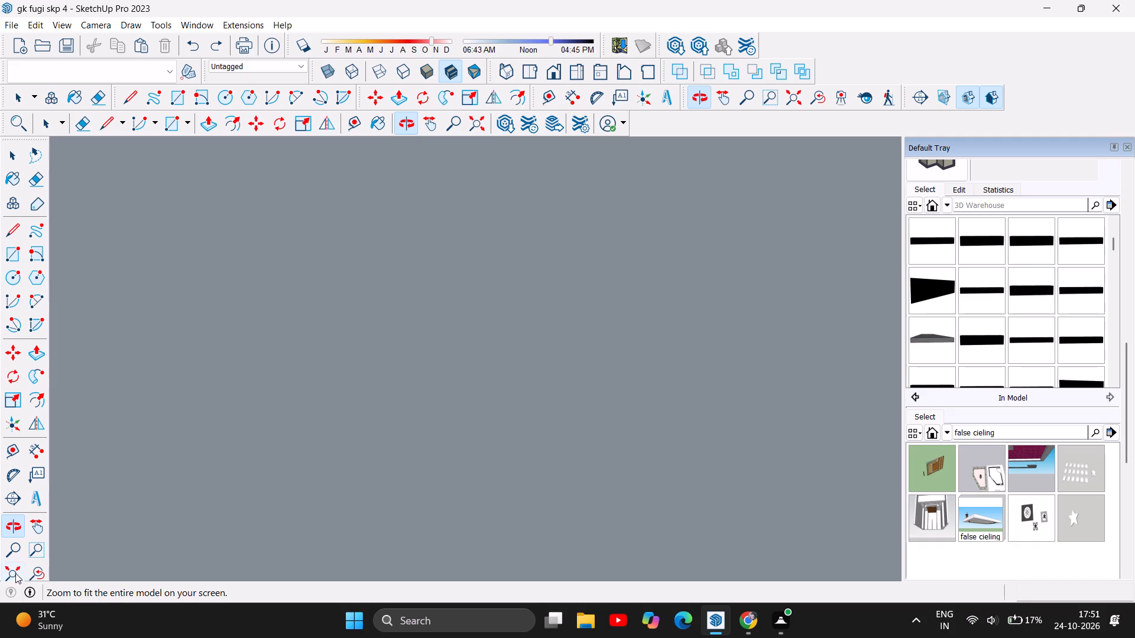
Examine the top of the ground-floor side wall, the slab edge above it and the recess between the upper-floor walls from several angles.
click(15, 567)
scroll(440, 171, up, 7)
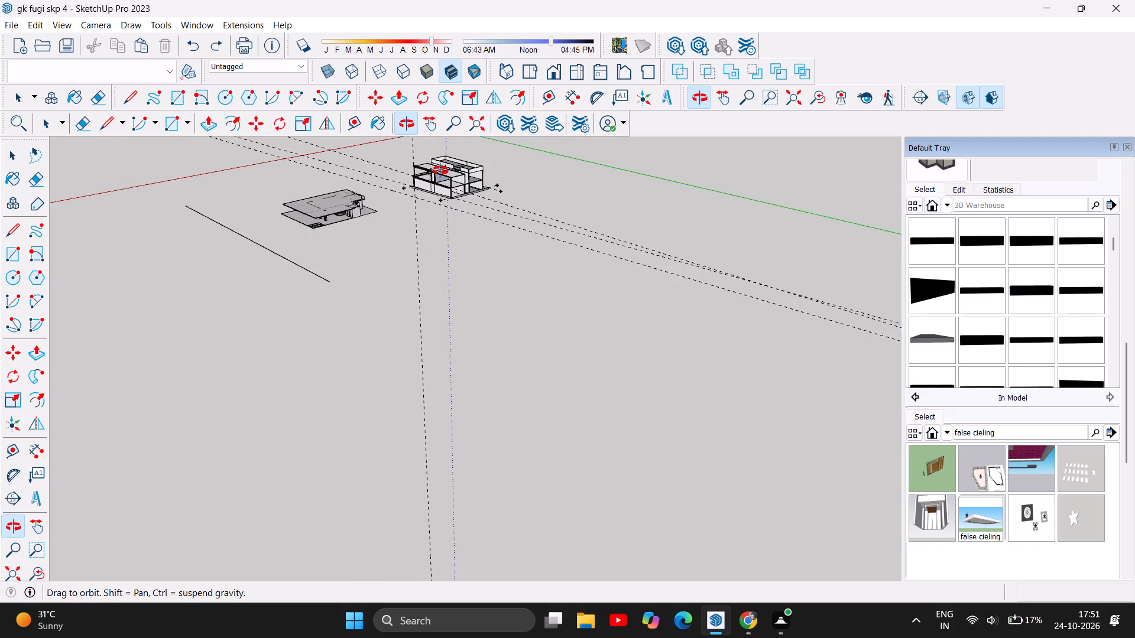
scroll(440, 171, up, 9)
scroll(428, 230, up, 8)
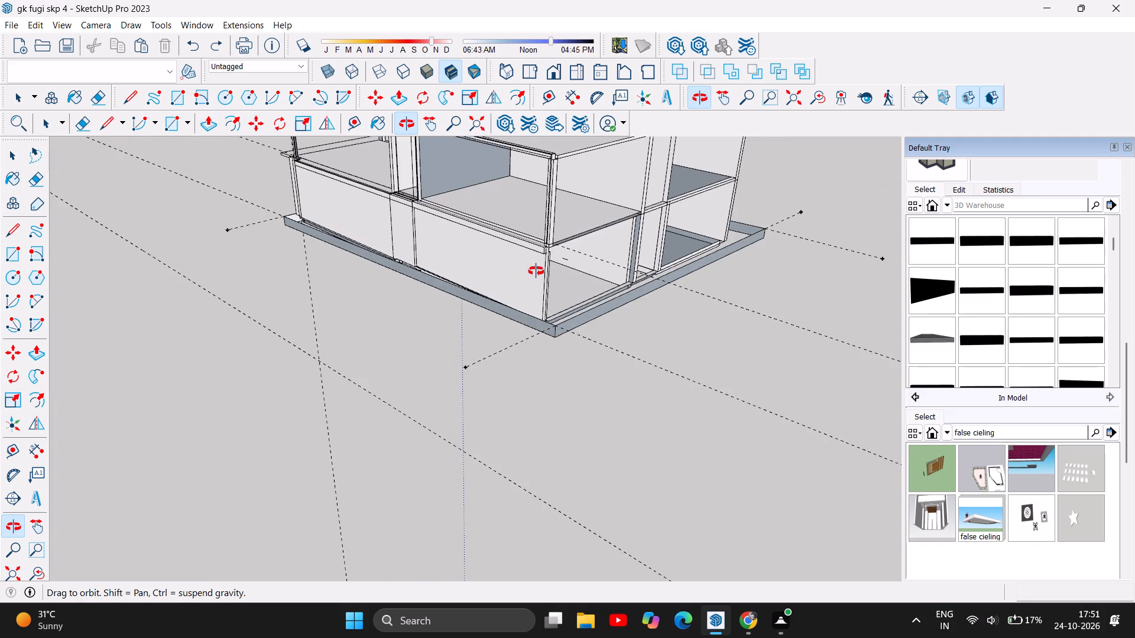
drag(536, 271, 112, 193)
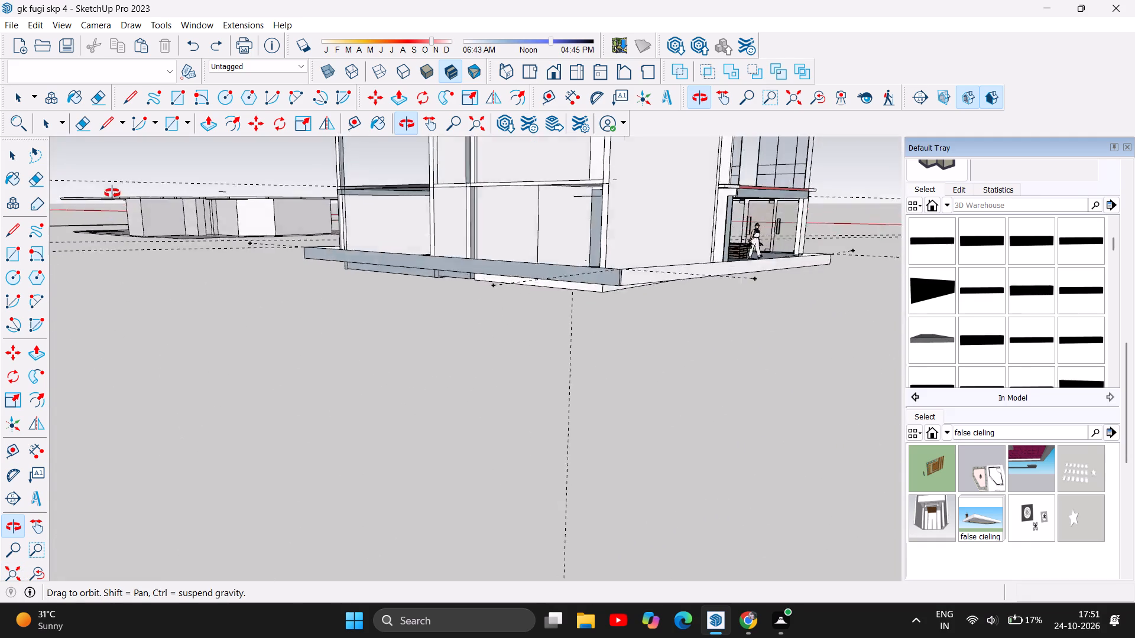
drag(112, 193, 609, 249)
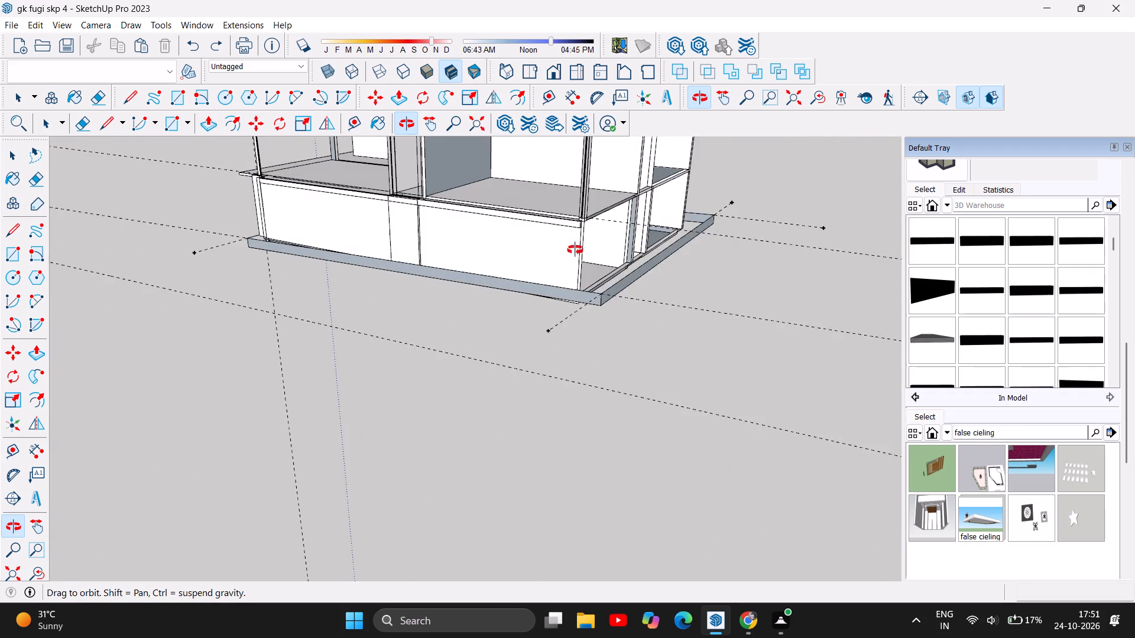
drag(327, 233, 475, 407)
click(475, 407)
scroll(484, 293, up, 4)
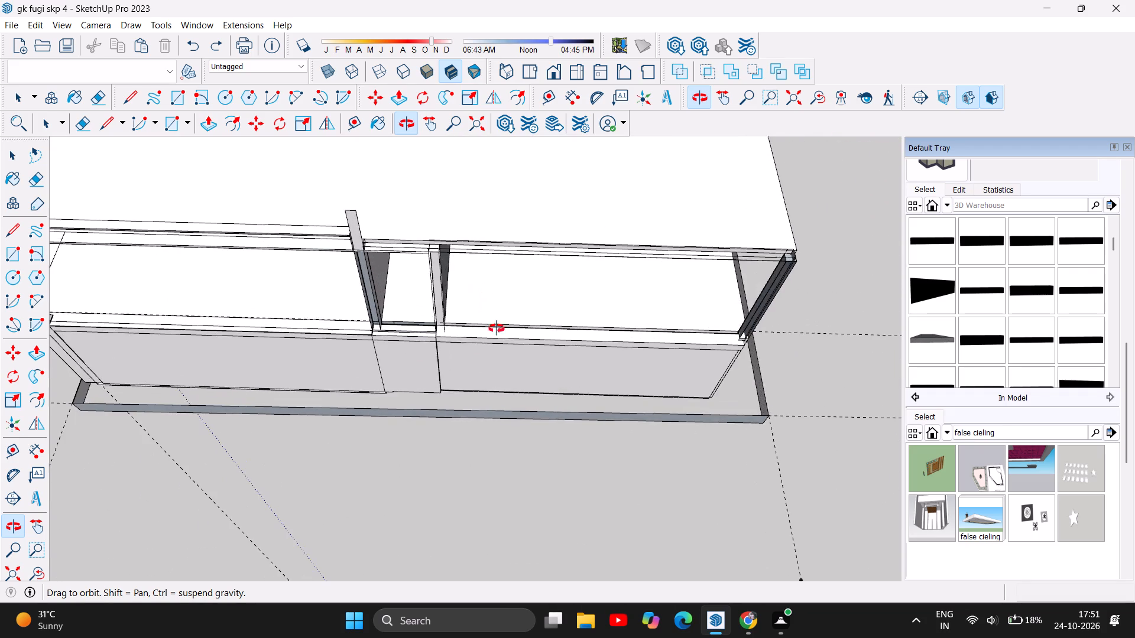
scroll(504, 331, up, 6)
drag(326, 350, 393, 379)
click(393, 379)
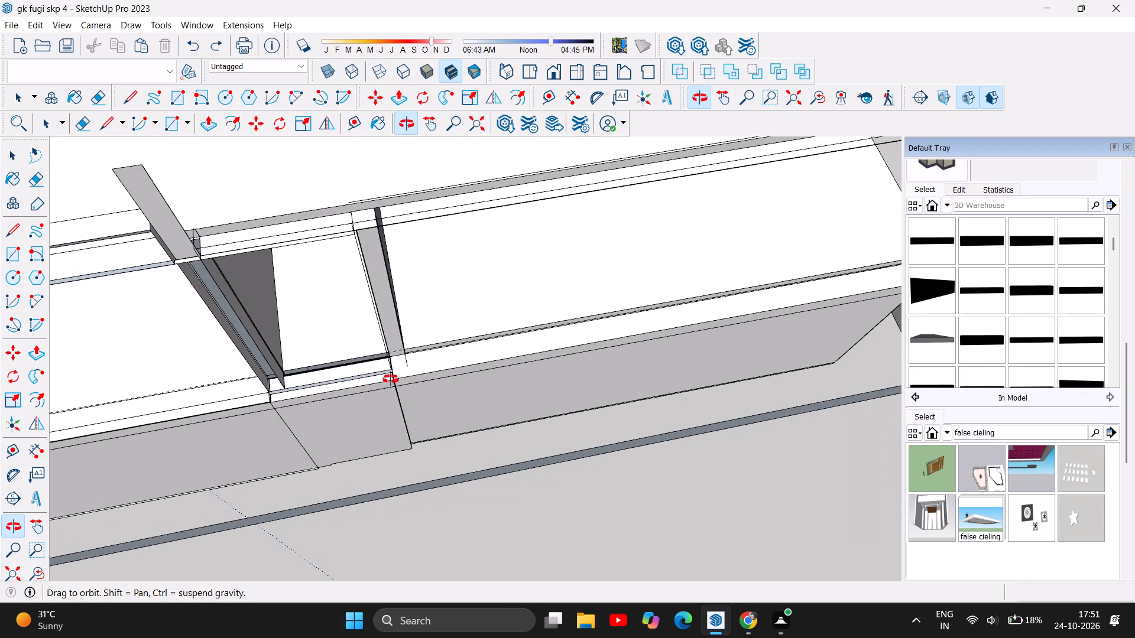
scroll(314, 382, up, 11)
drag(336, 413, 371, 379)
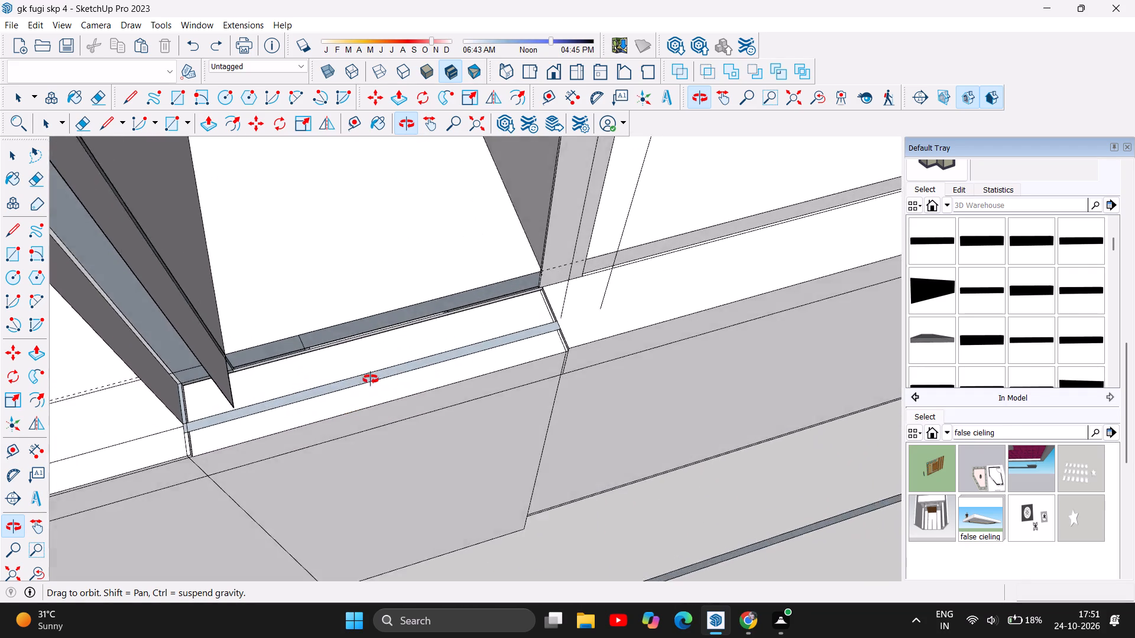
drag(371, 379, 650, 246)
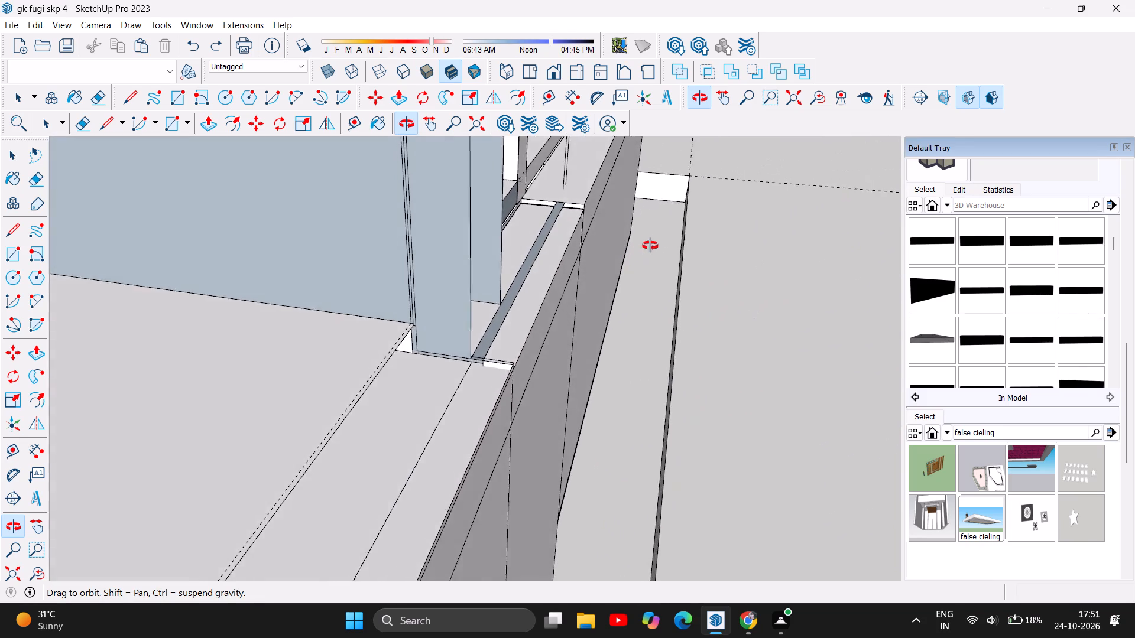
drag(650, 246, 683, 224)
drag(678, 224, 210, 276)
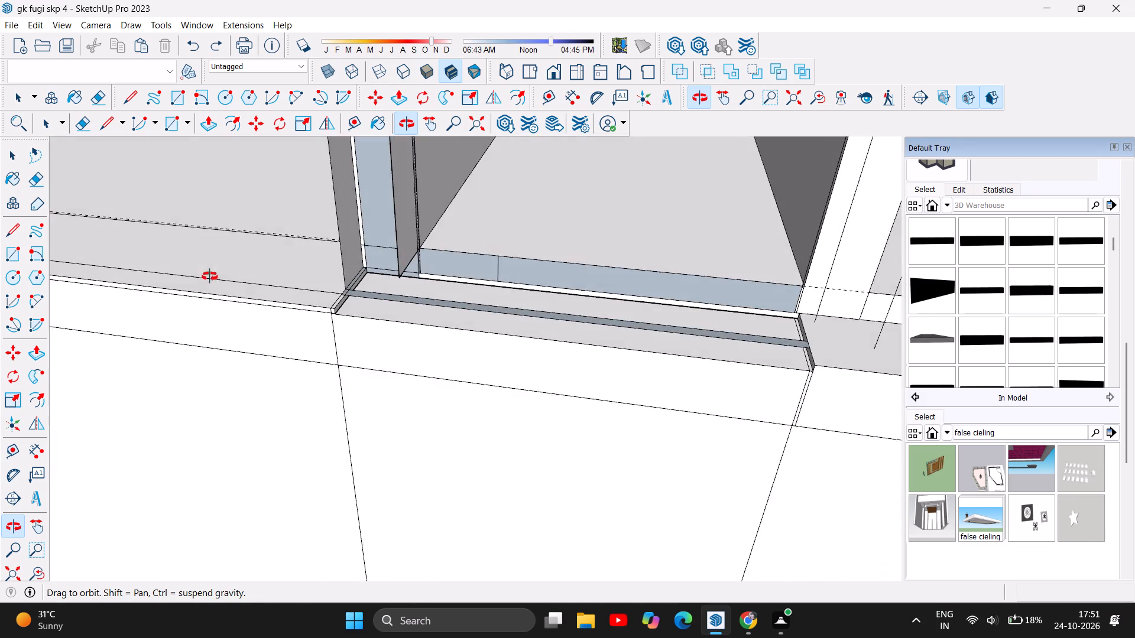
drag(210, 276, 83, 253)
drag(438, 309, 254, 245)
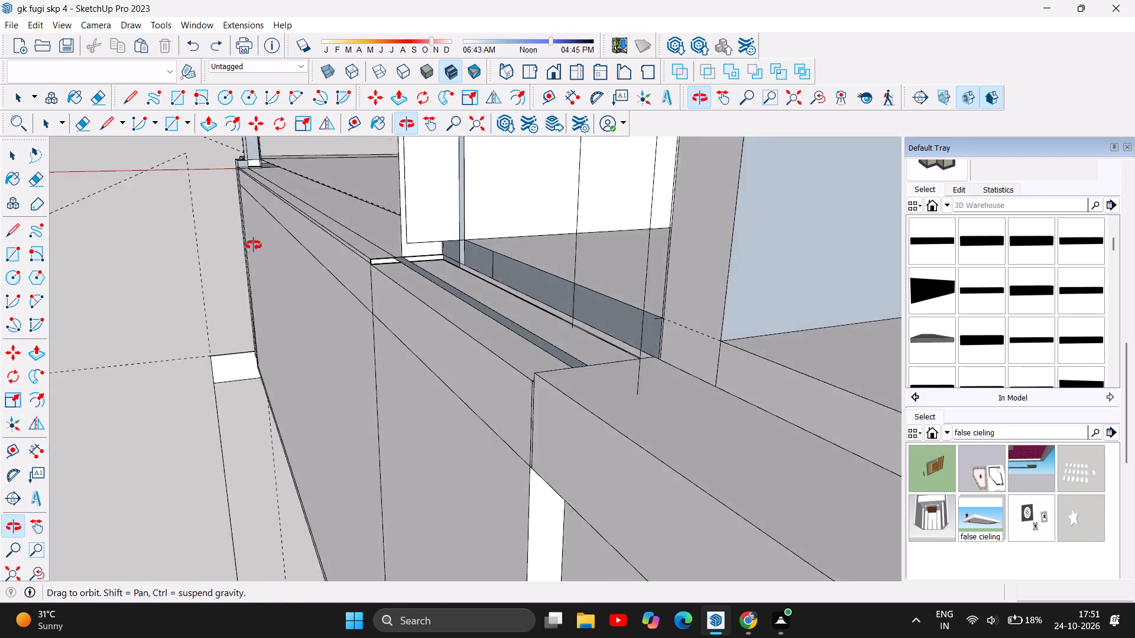
drag(254, 245, 160, 207)
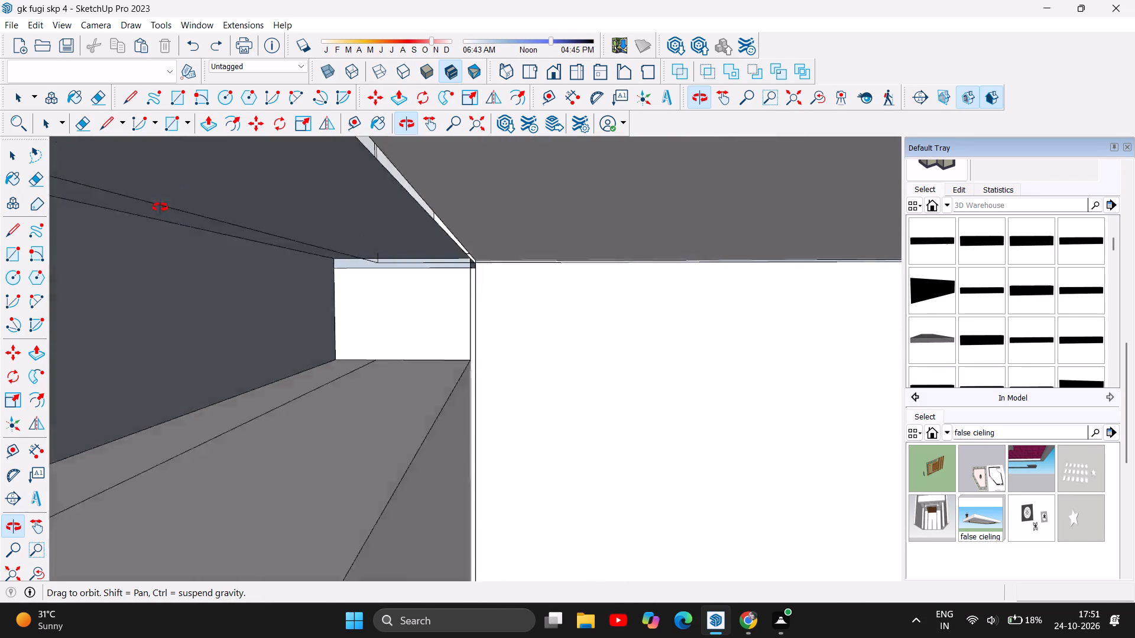
drag(160, 207, 245, 210)
Push/Pull the recessed face inside the beam void above the ground-floor side wall outward by about 27' 8 1/16", plus a further 1' 1 15/16".
scroll(234, 213, down, 3)
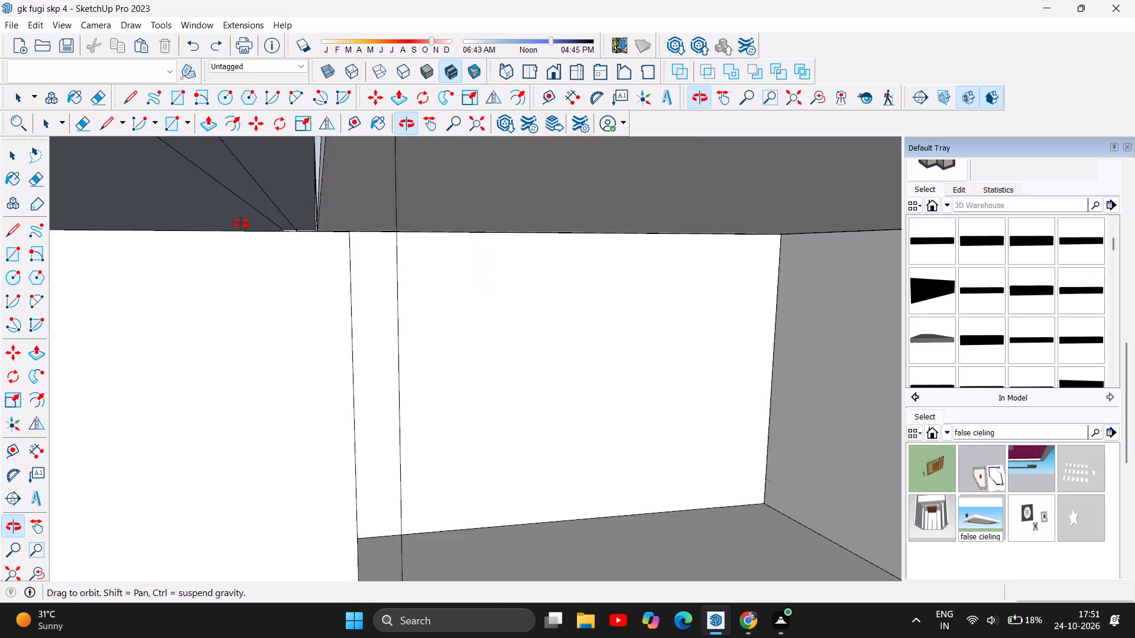
scroll(241, 224, down, 3)
scroll(365, 298, down, 10)
scroll(374, 306, up, 1)
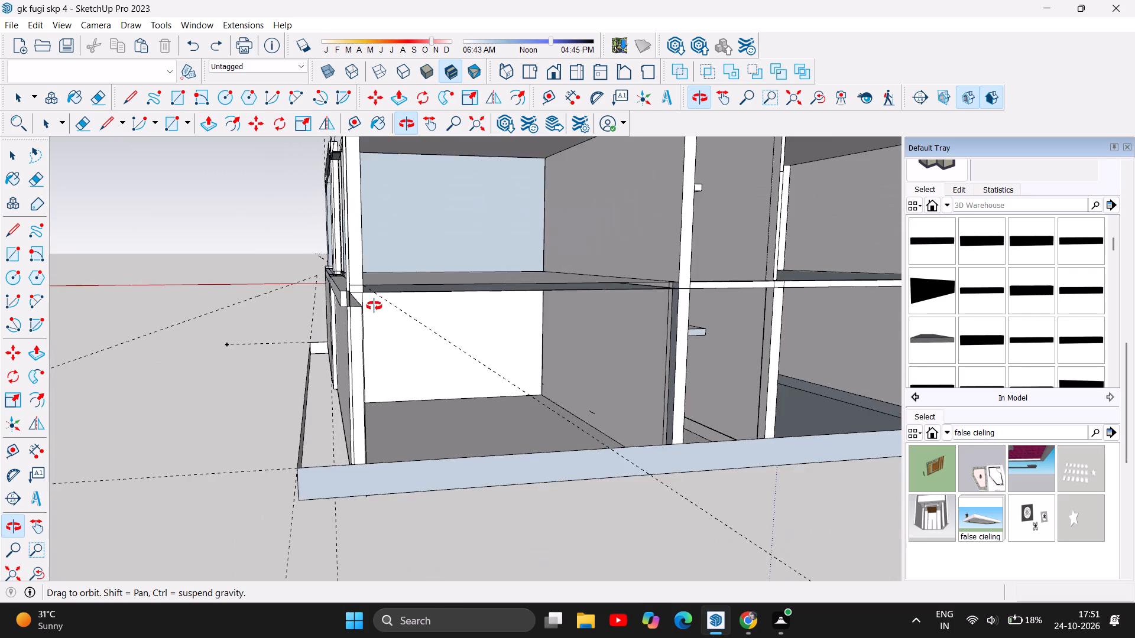
scroll(374, 306, up, 4)
drag(332, 313, 326, 297)
scroll(305, 270, up, 7)
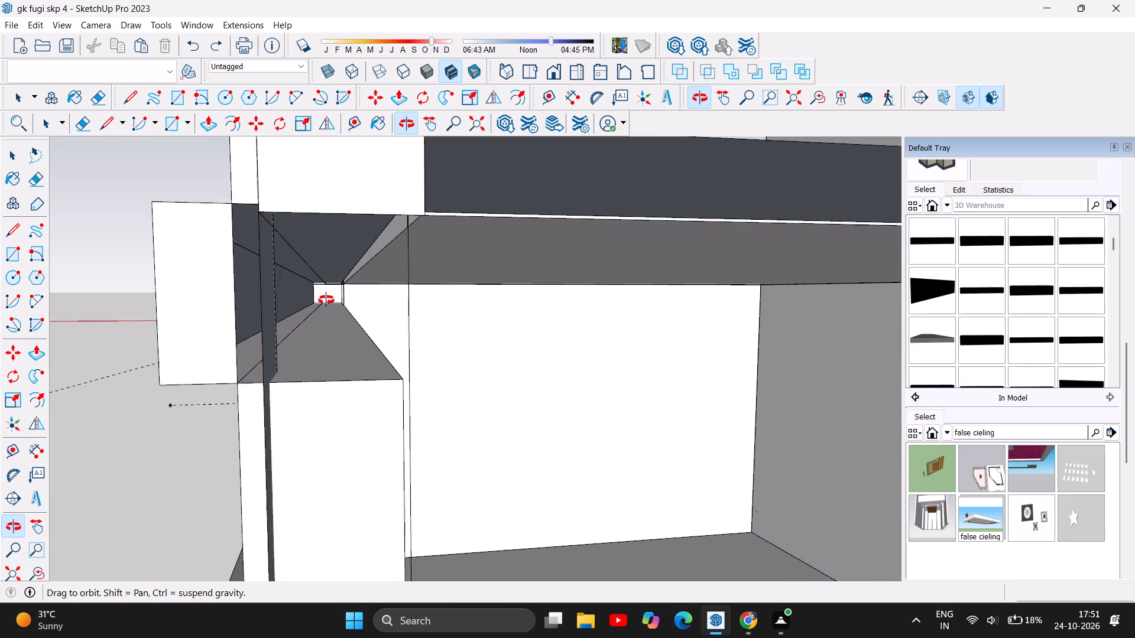
scroll(326, 300, up, 1)
scroll(326, 300, down, 3)
scroll(326, 300, up, 1)
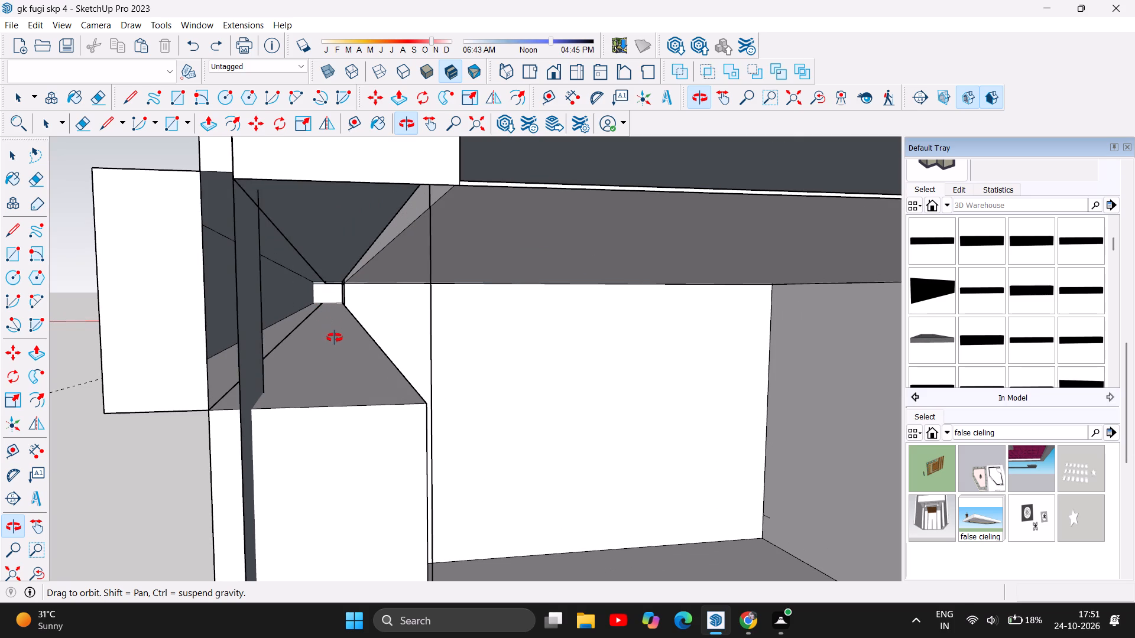
click(210, 127)
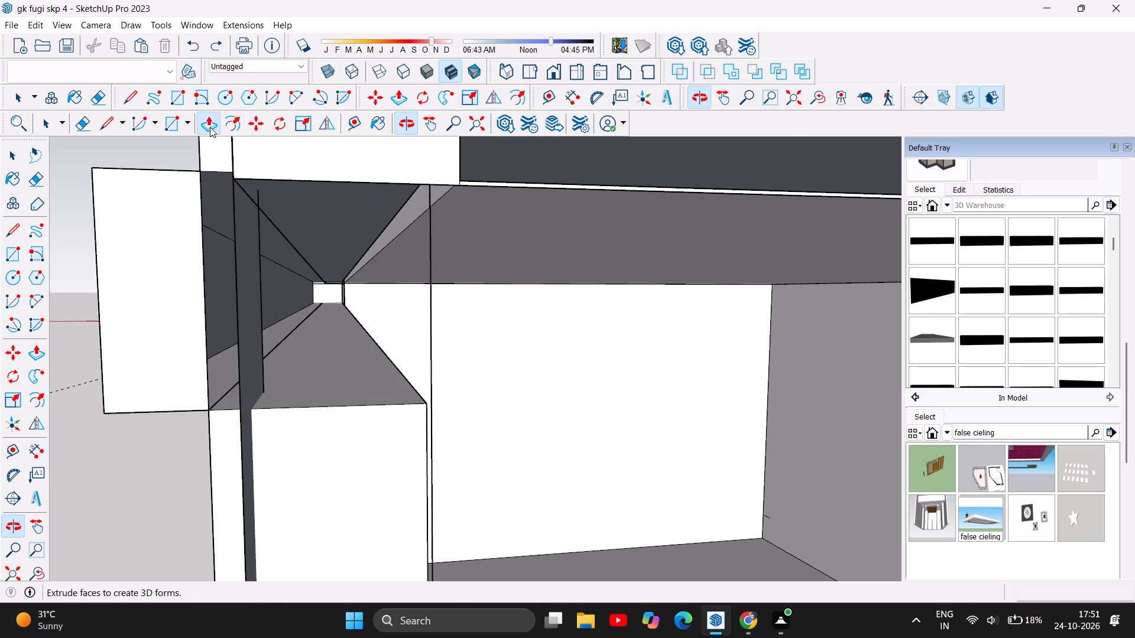
drag(330, 287, 290, 311)
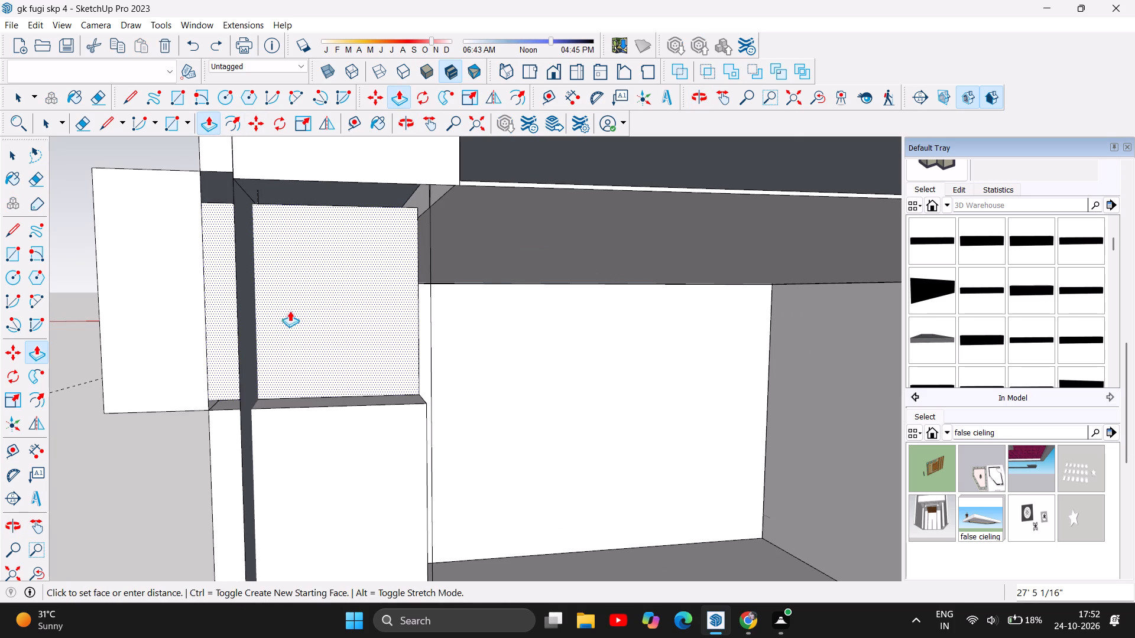
drag(290, 311, 258, 333)
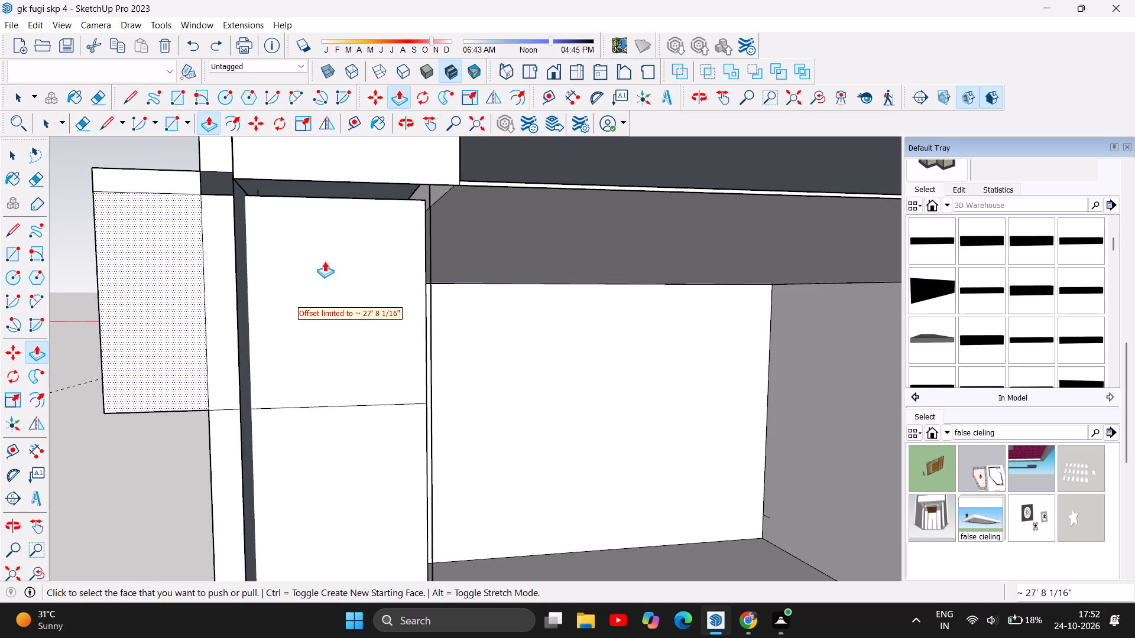
drag(325, 261, 300, 250)
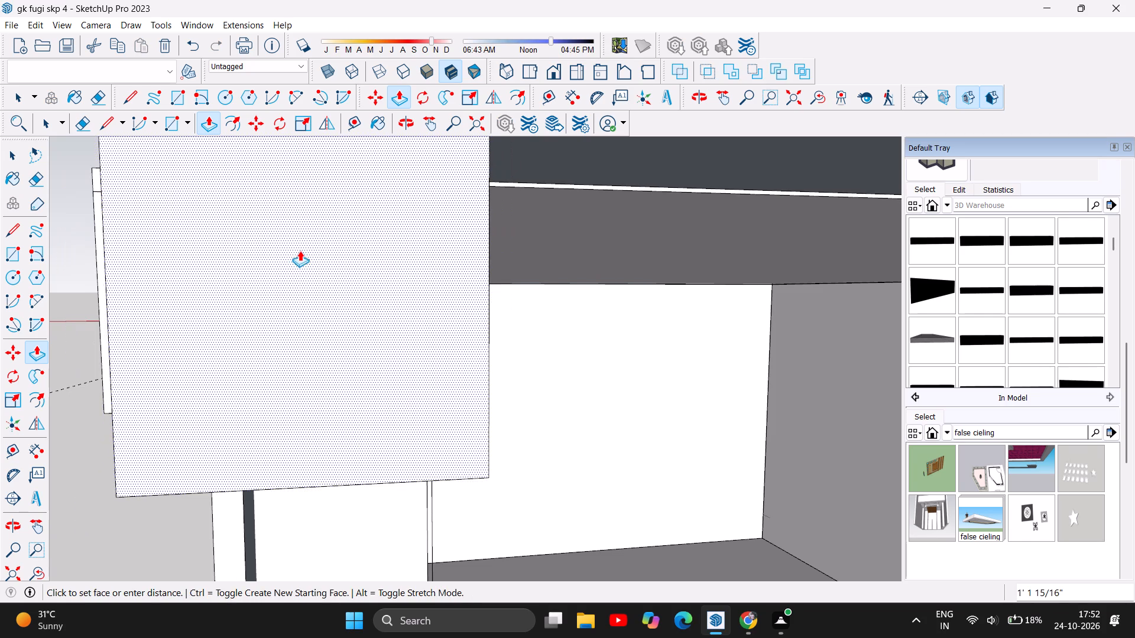
click(300, 250)
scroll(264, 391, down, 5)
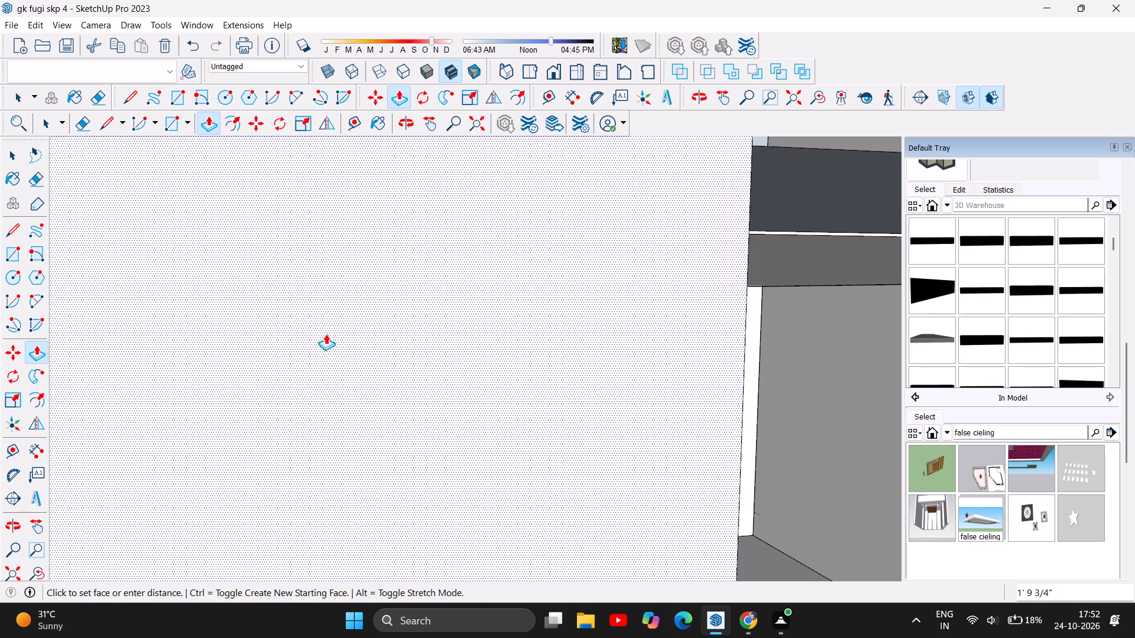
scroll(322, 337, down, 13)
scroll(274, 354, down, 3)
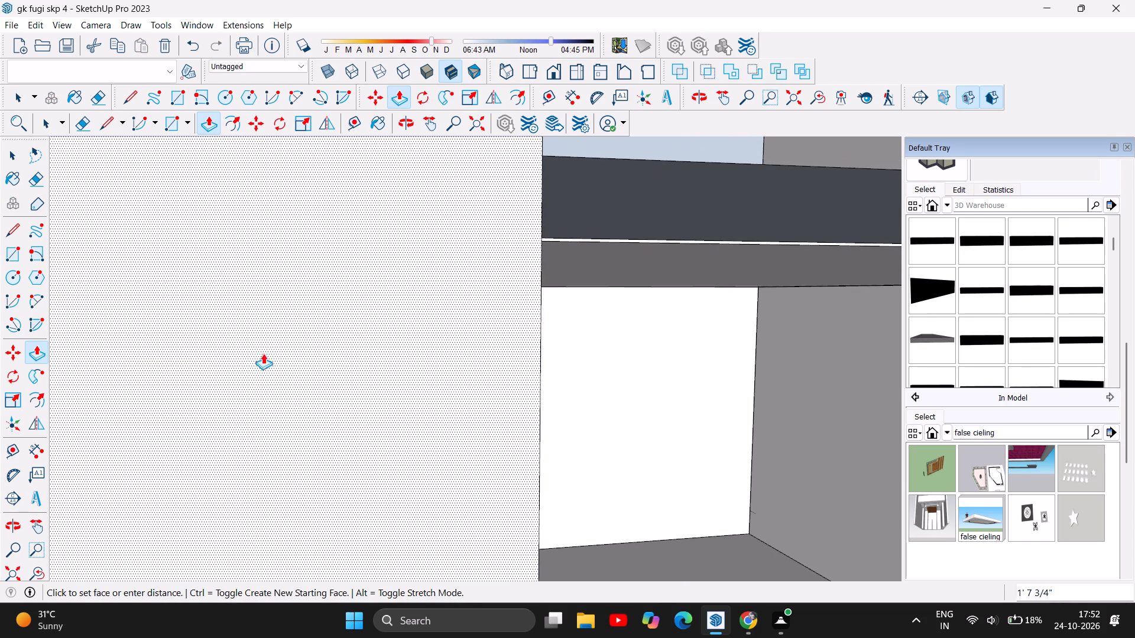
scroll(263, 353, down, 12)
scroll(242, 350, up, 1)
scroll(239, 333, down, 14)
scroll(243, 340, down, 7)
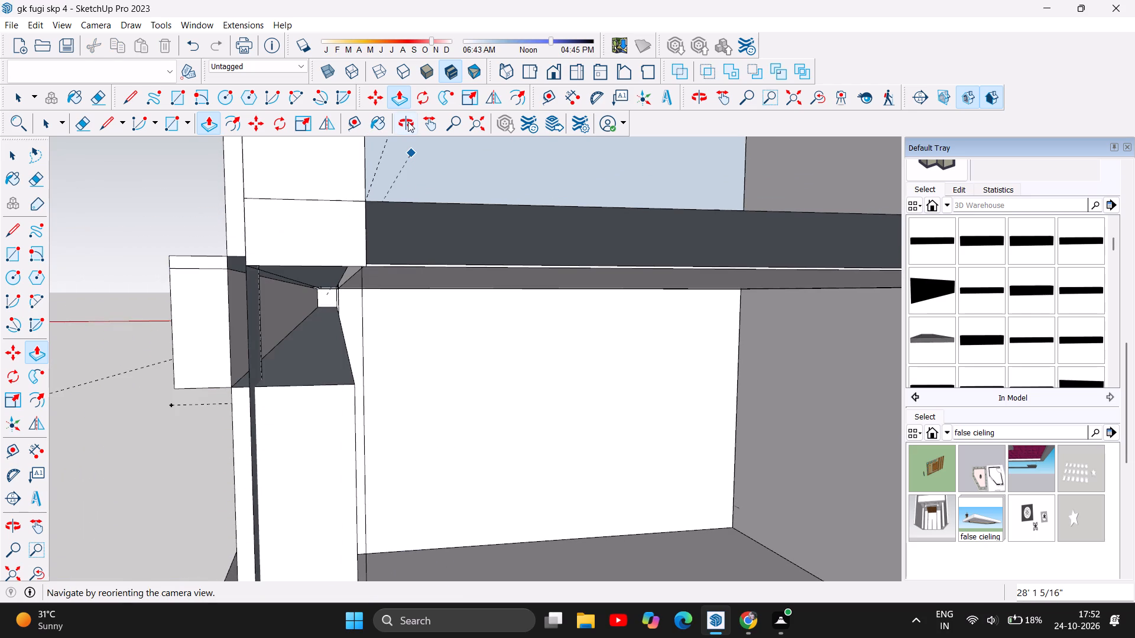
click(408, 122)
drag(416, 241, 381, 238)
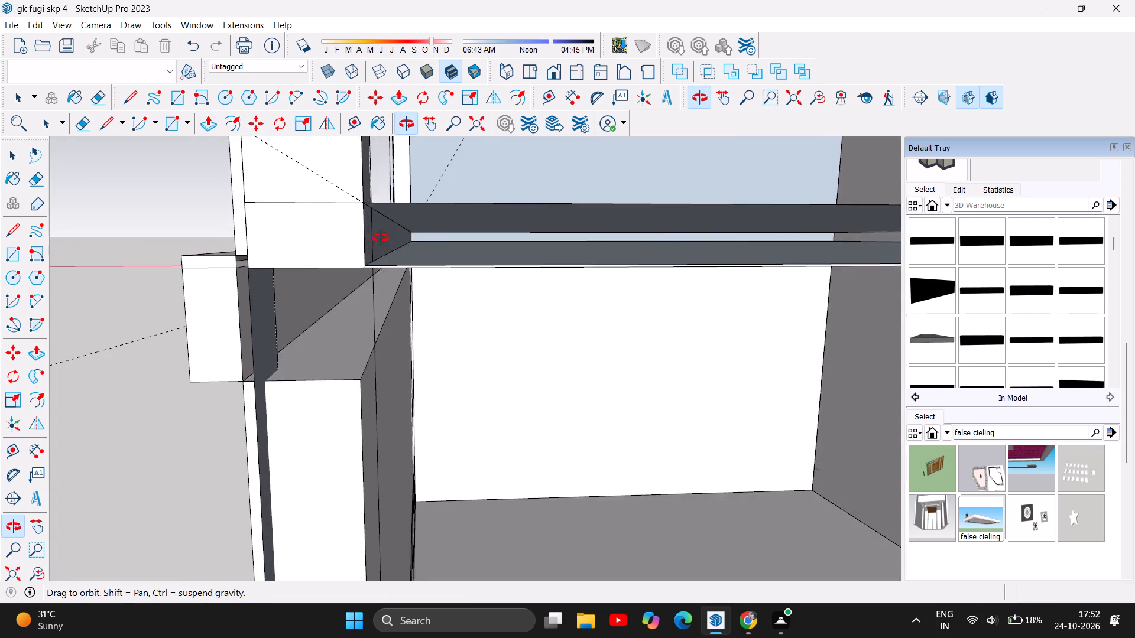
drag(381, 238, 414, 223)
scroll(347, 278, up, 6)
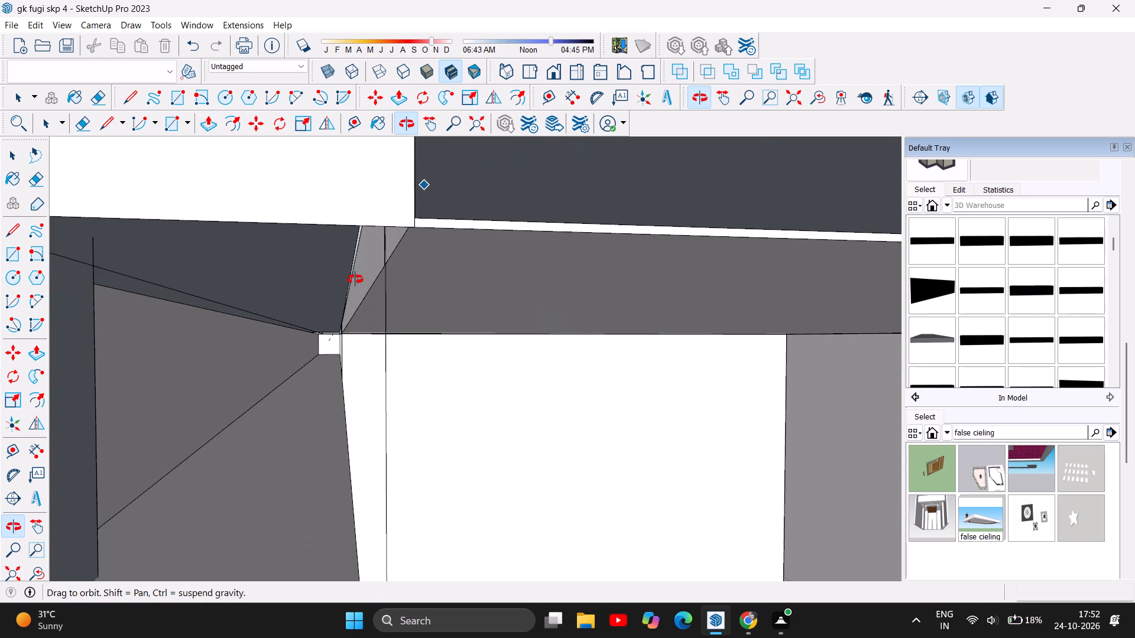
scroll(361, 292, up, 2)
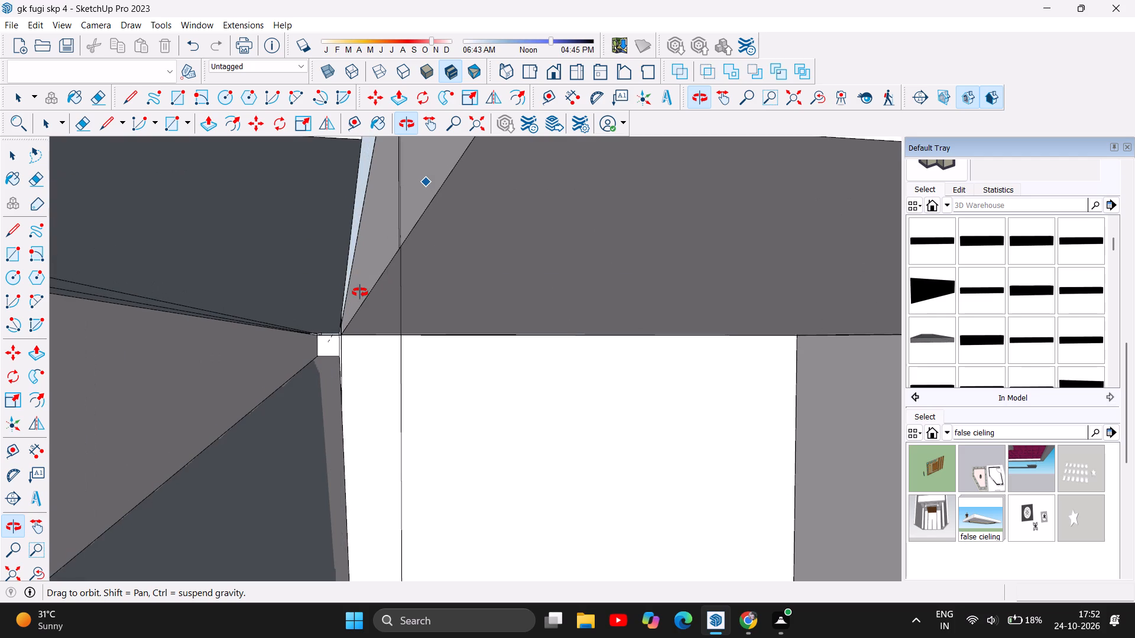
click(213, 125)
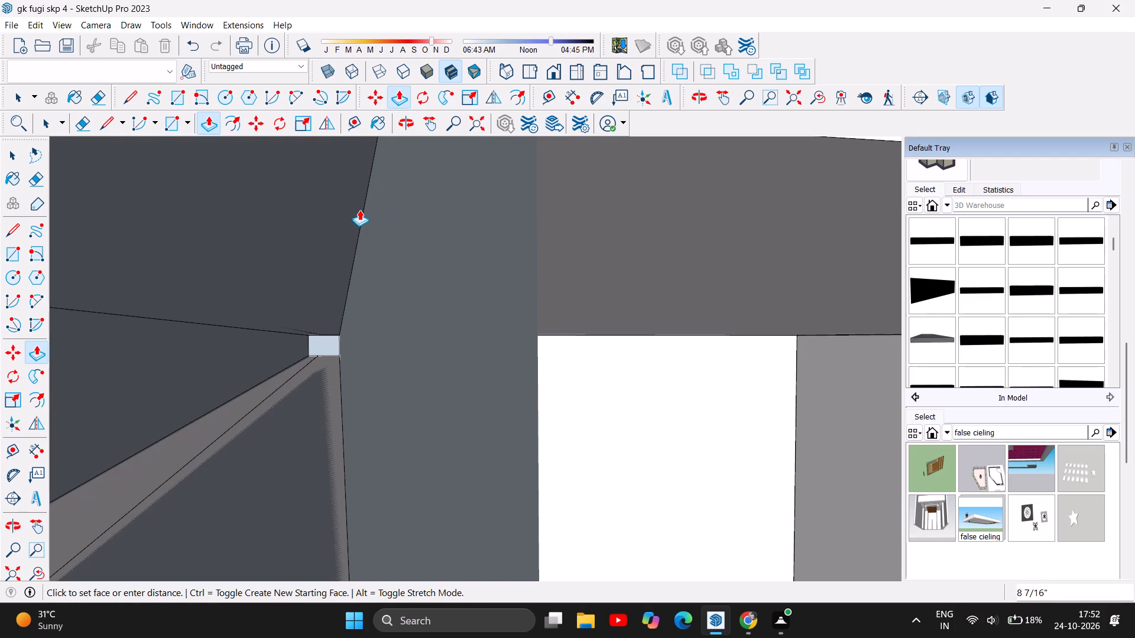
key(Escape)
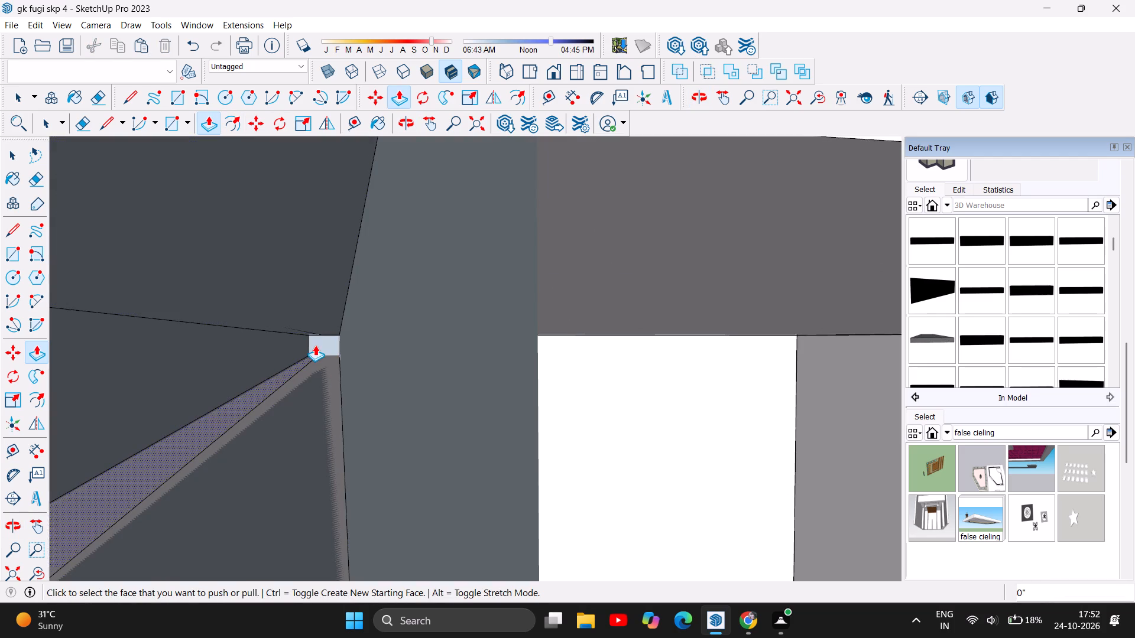
Examine the beam end above the ground-floor side wall and how it meets the slab and the adjoining rooms.
scroll(306, 346, down, 5)
scroll(307, 346, up, 4)
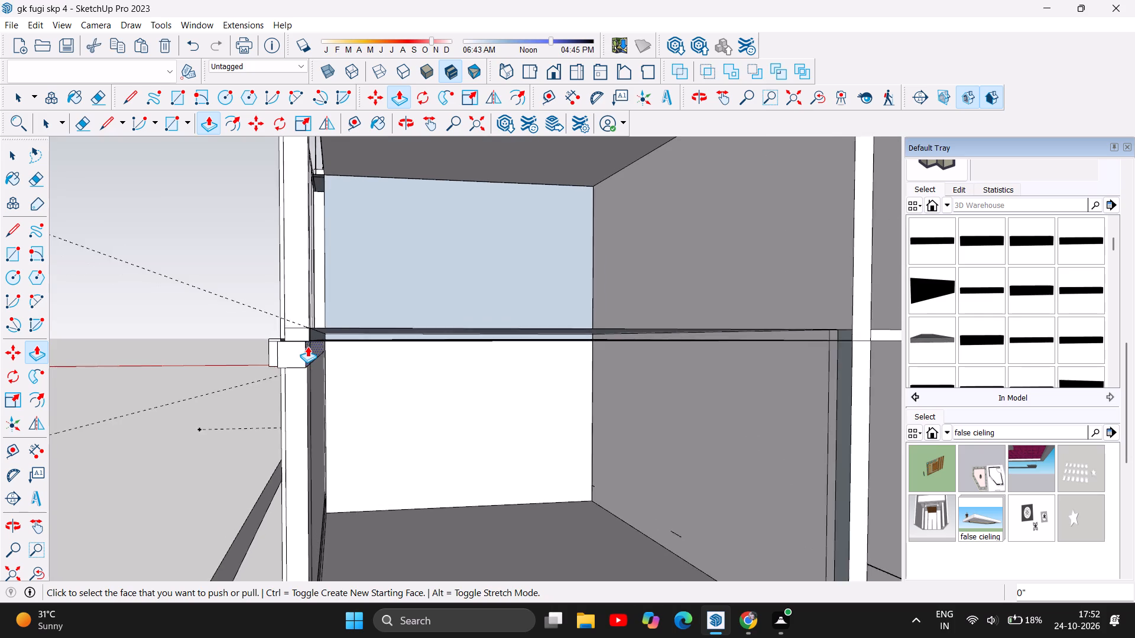
scroll(307, 346, up, 11)
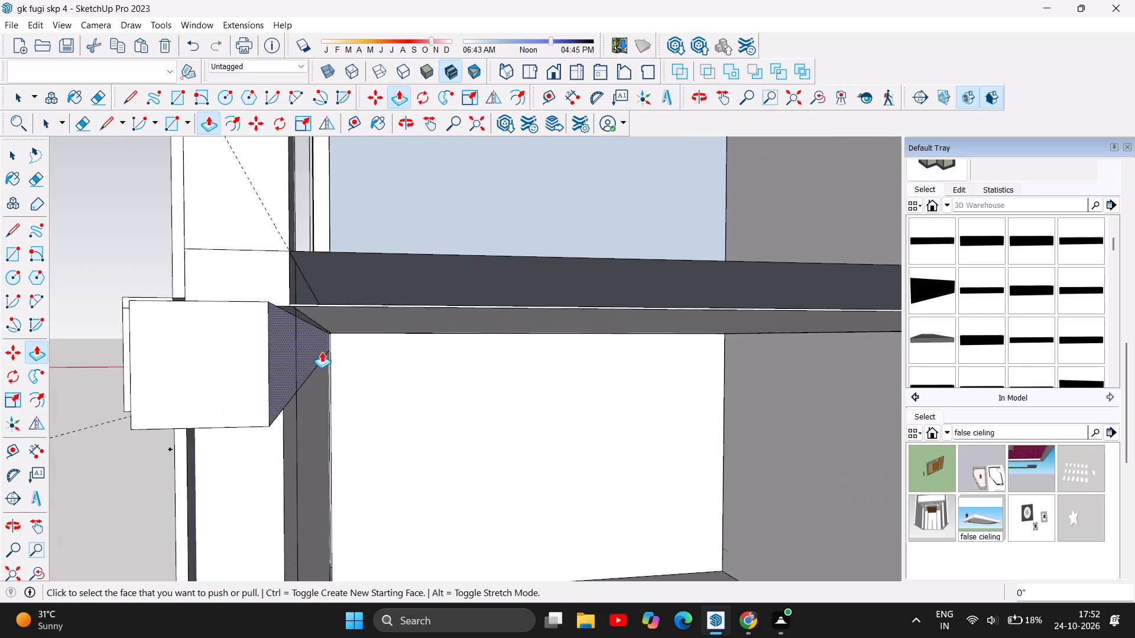
scroll(322, 351, up, 1)
scroll(322, 351, down, 3)
scroll(301, 428, down, 3)
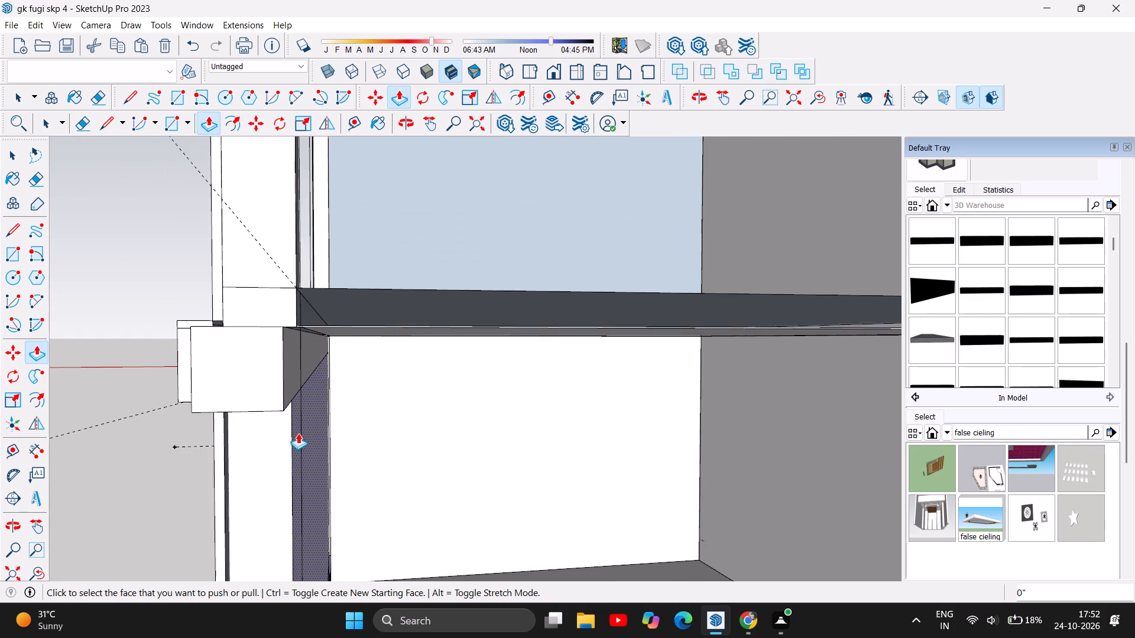
scroll(298, 433, down, 8)
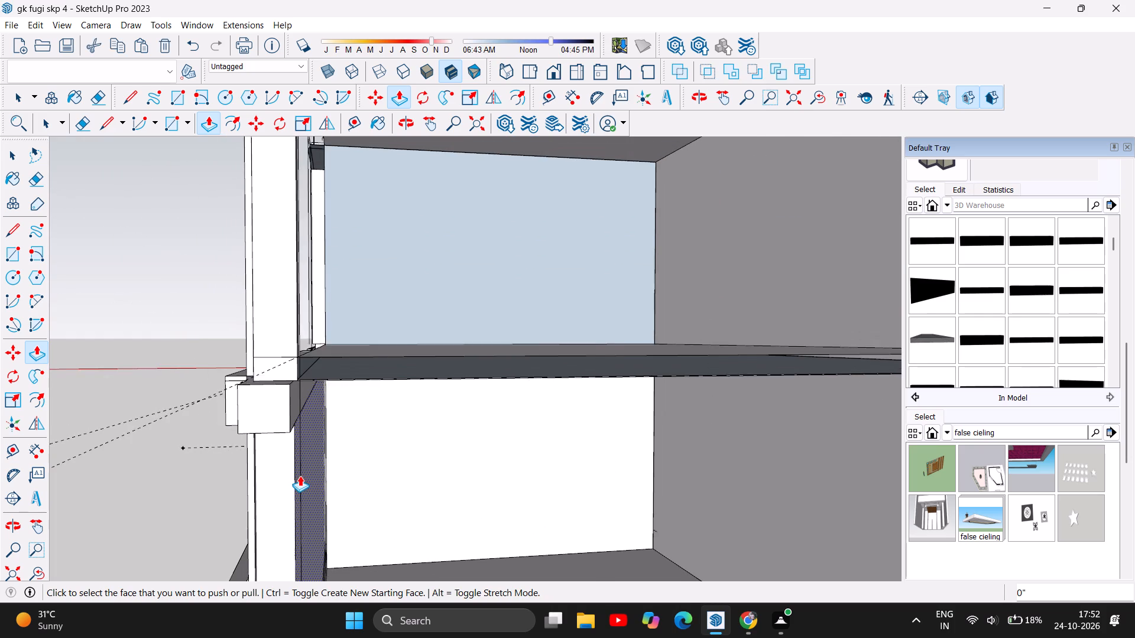
scroll(300, 476, down, 1)
scroll(546, 418, up, 3)
scroll(546, 418, down, 1)
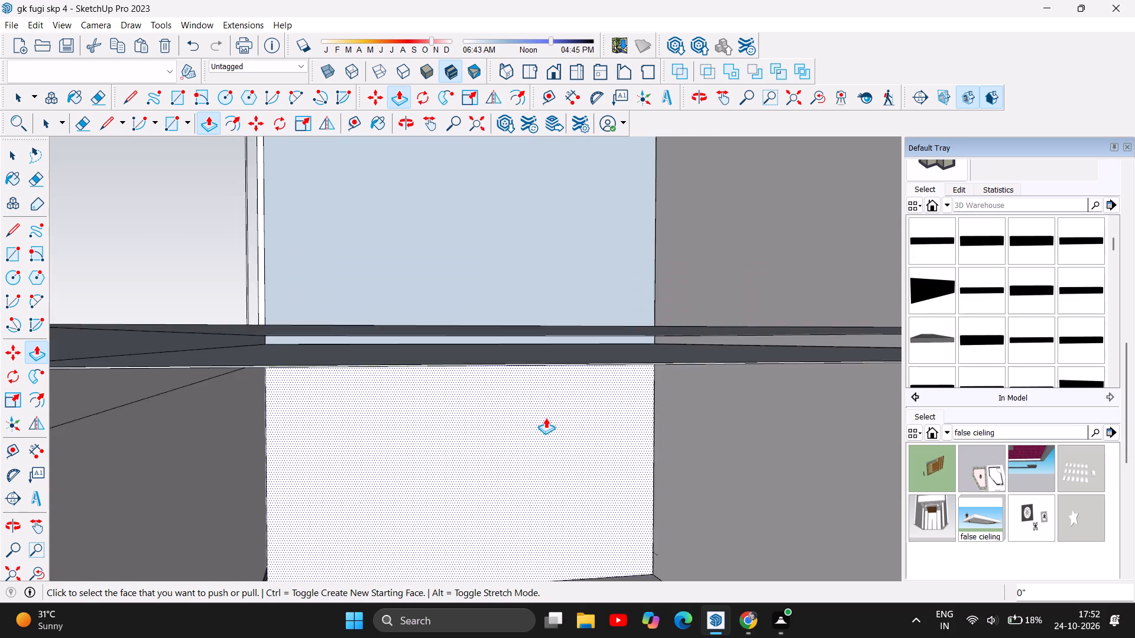
scroll(546, 418, down, 2)
scroll(140, 398, down, 4)
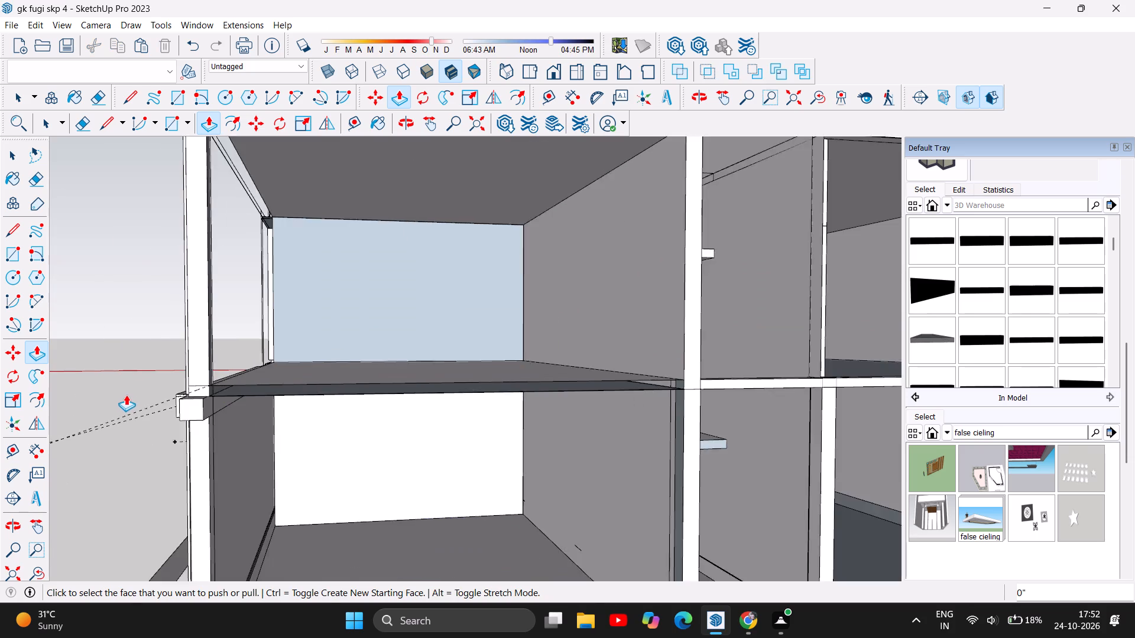
scroll(300, 427, up, 1)
scroll(350, 389, up, 3)
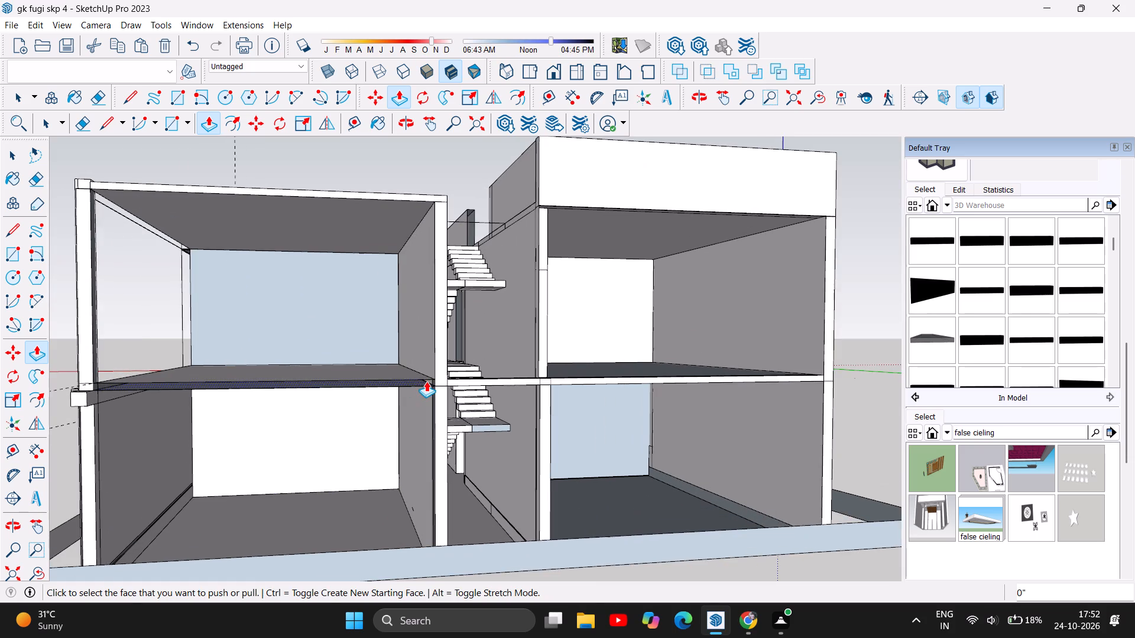
Draw a vertical line closing the open end of the upper-floor slab void where it meets the stair-side wall.
scroll(427, 381, up, 20)
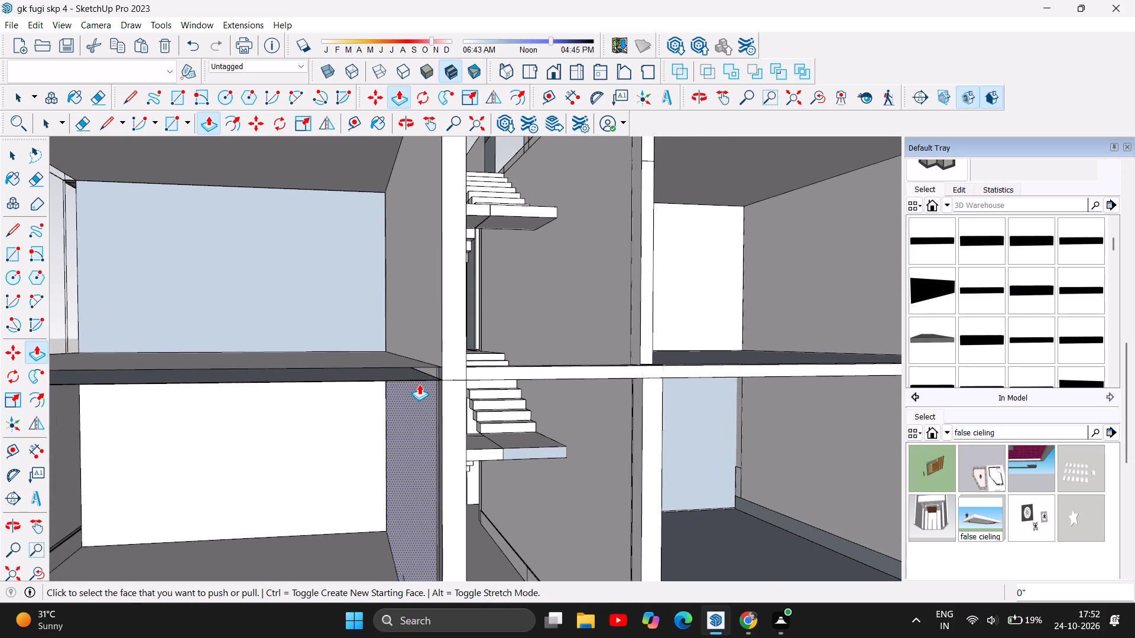
scroll(419, 384, up, 16)
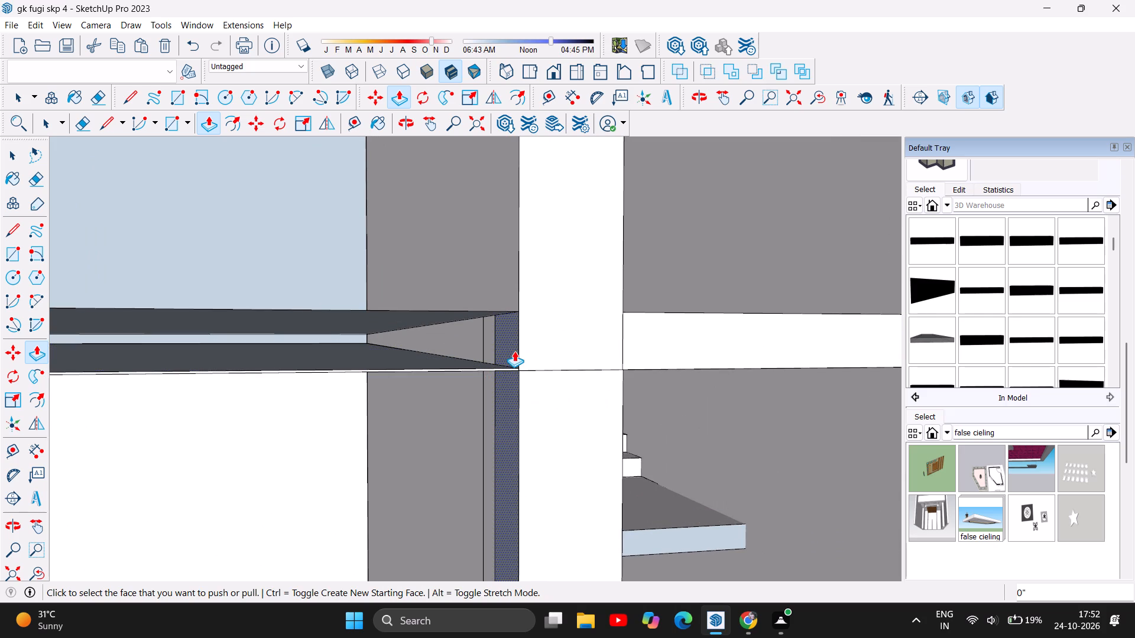
click(125, 97)
click(520, 314)
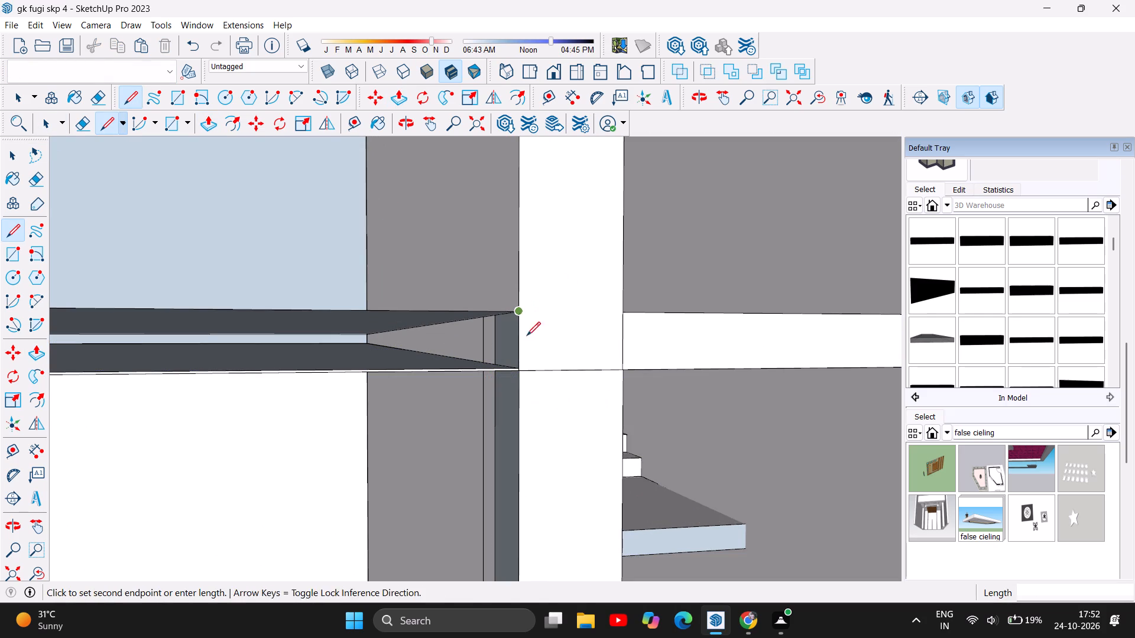
click(521, 373)
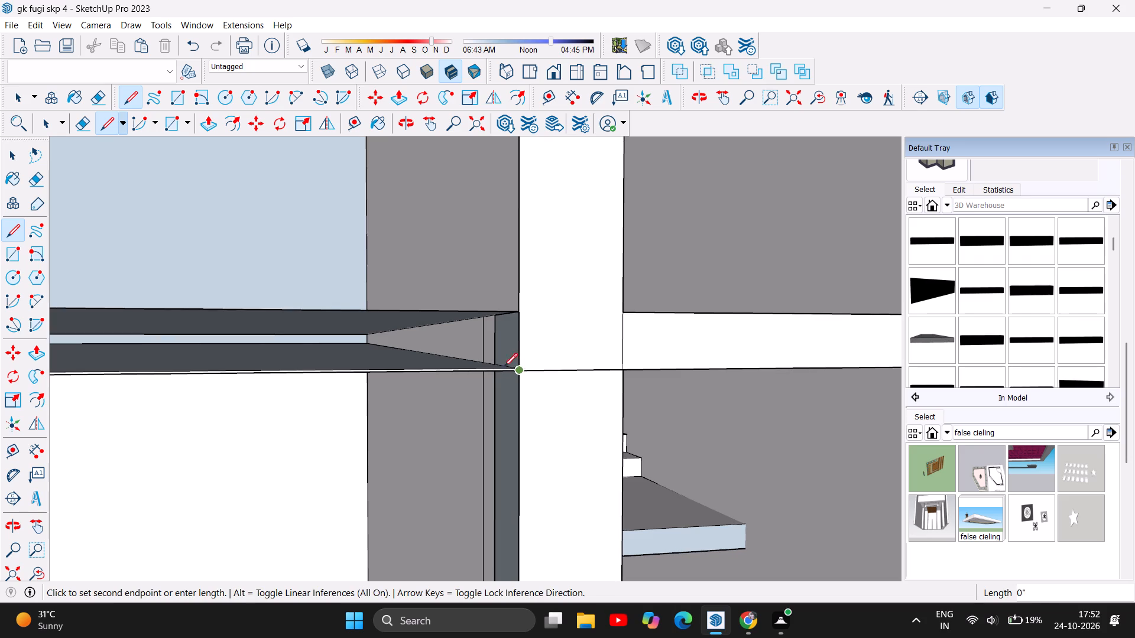
scroll(537, 332, down, 12)
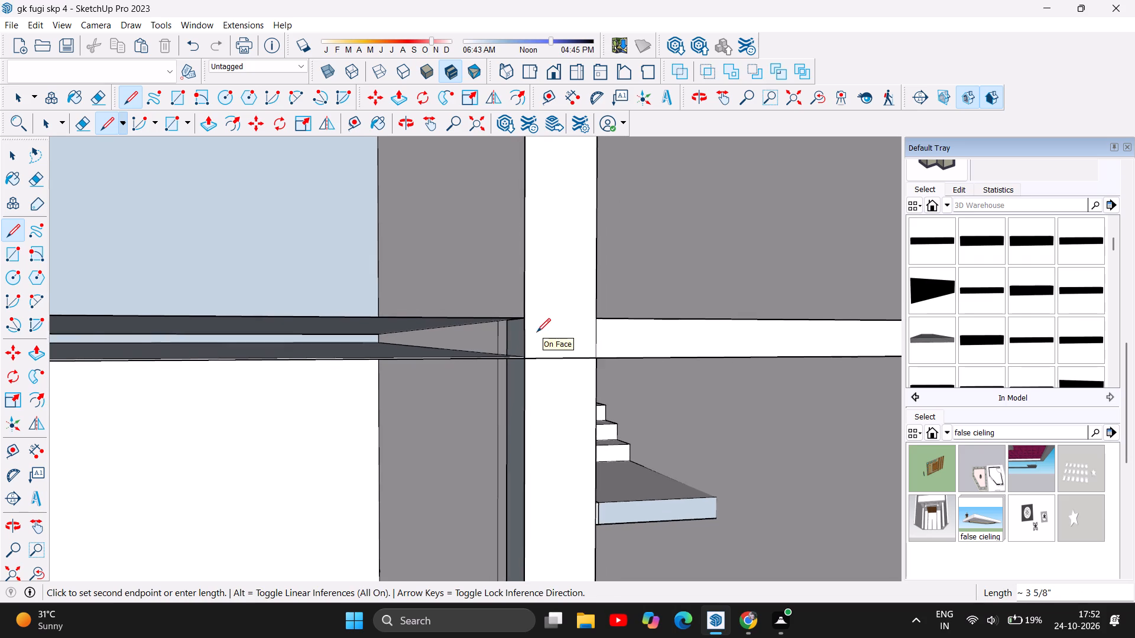
key(Escape)
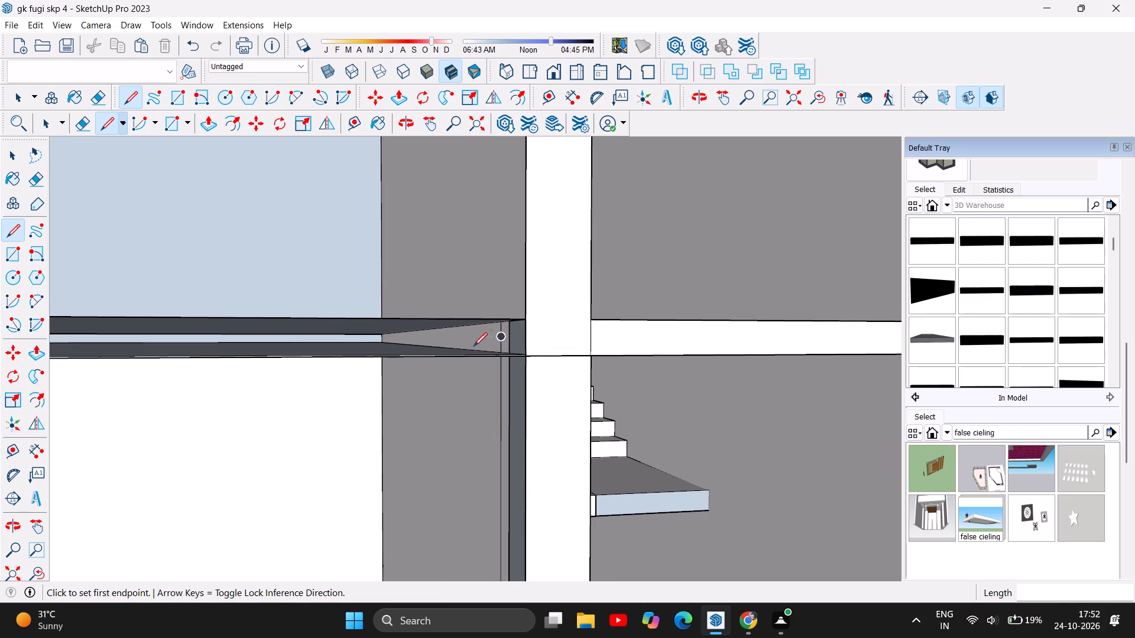
Push/Pull the upper face of the hollow upper-floor slab down 4 13/16" to the bottom of the void.
scroll(310, 383, up, 4)
scroll(309, 384, down, 2)
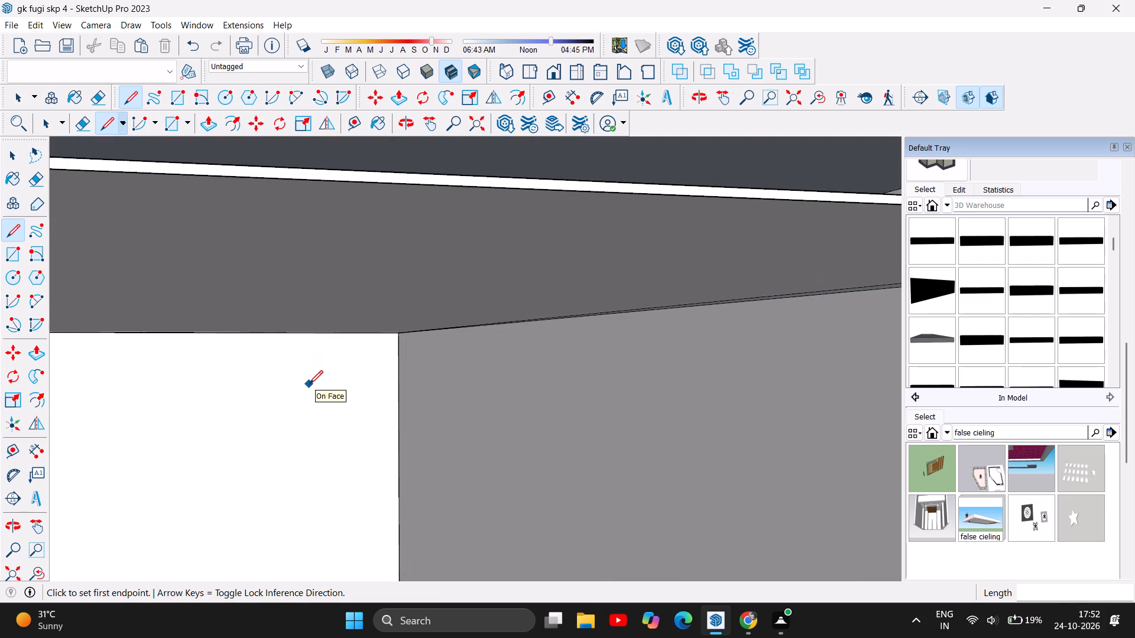
scroll(309, 384, down, 1)
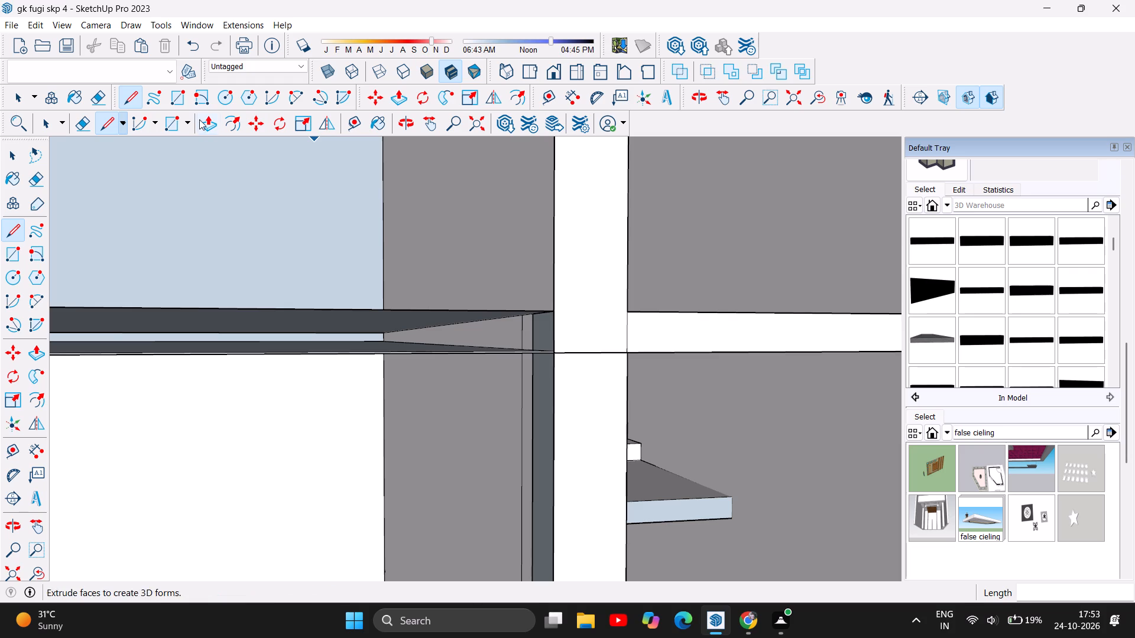
click(212, 129)
drag(303, 319, 300, 327)
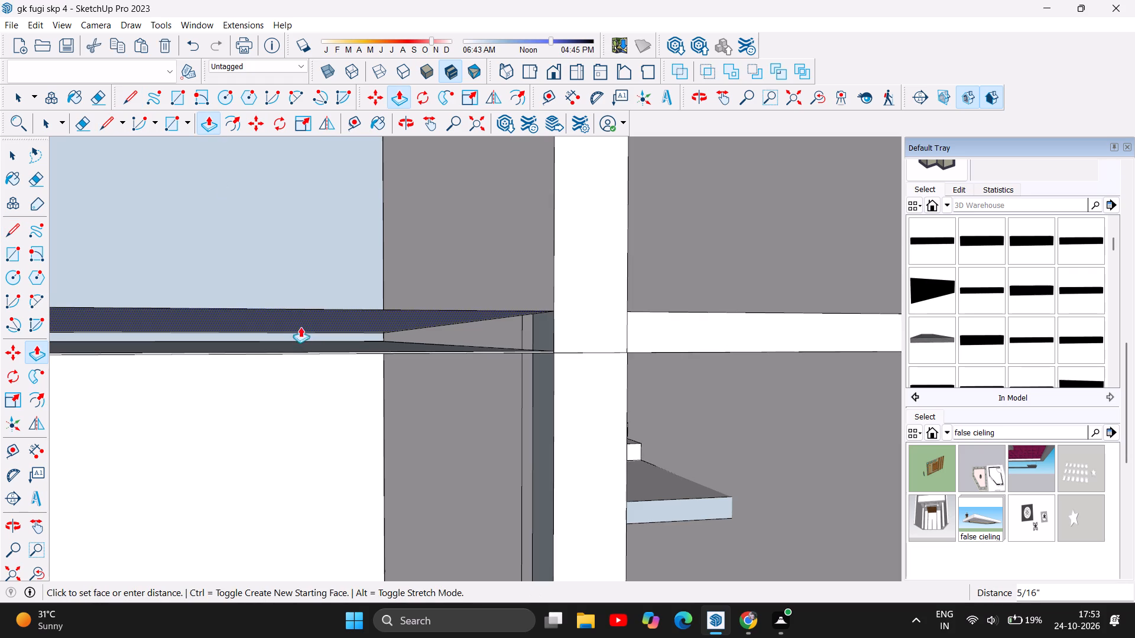
drag(300, 327, 301, 356)
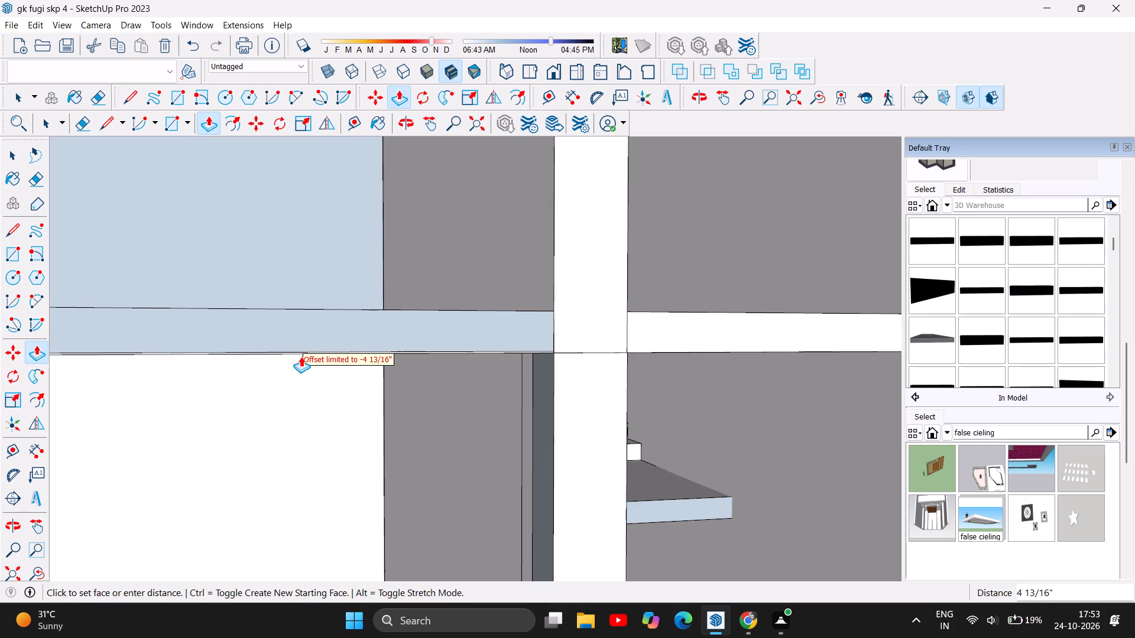
drag(301, 356, 301, 363)
scroll(446, 444, down, 6)
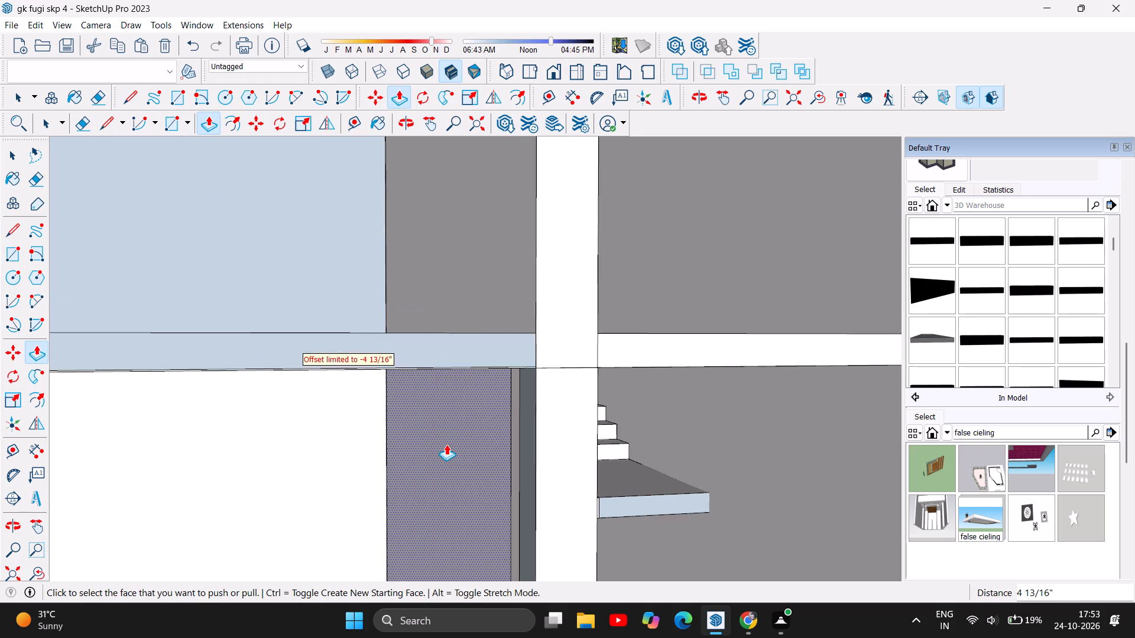
scroll(446, 444, up, 1)
scroll(555, 424, down, 6)
scroll(652, 449, down, 8)
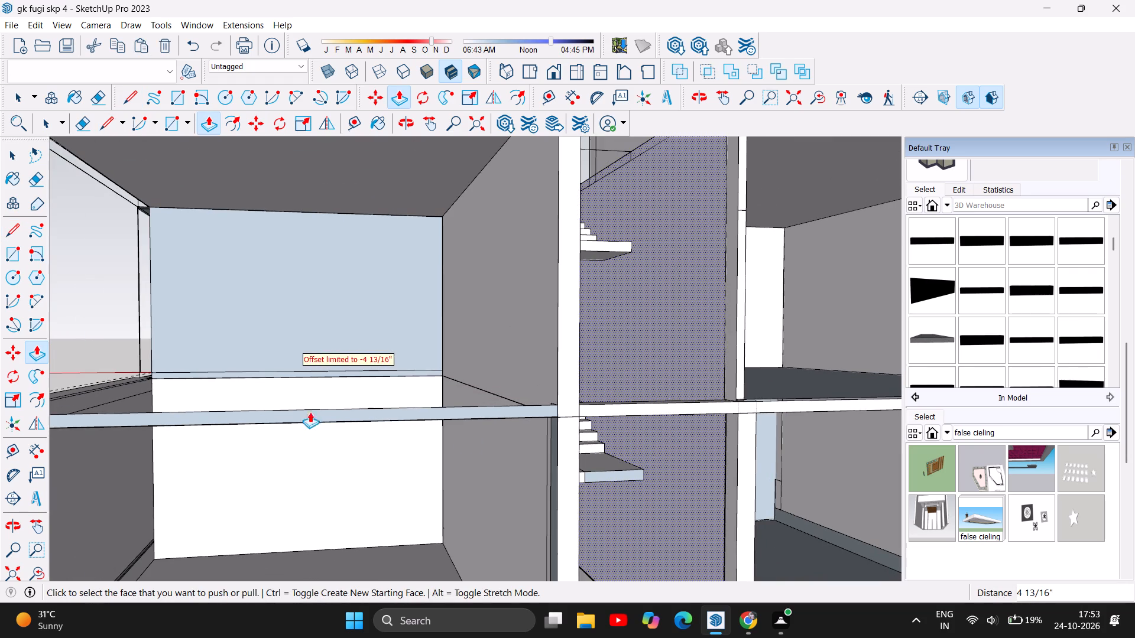
scroll(196, 402, down, 6)
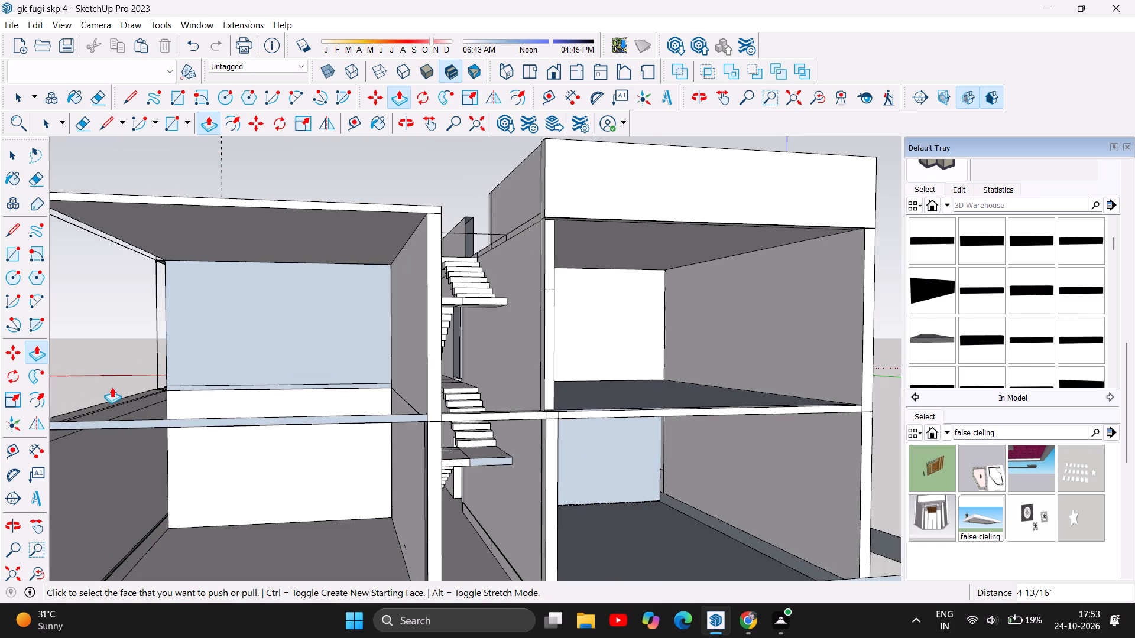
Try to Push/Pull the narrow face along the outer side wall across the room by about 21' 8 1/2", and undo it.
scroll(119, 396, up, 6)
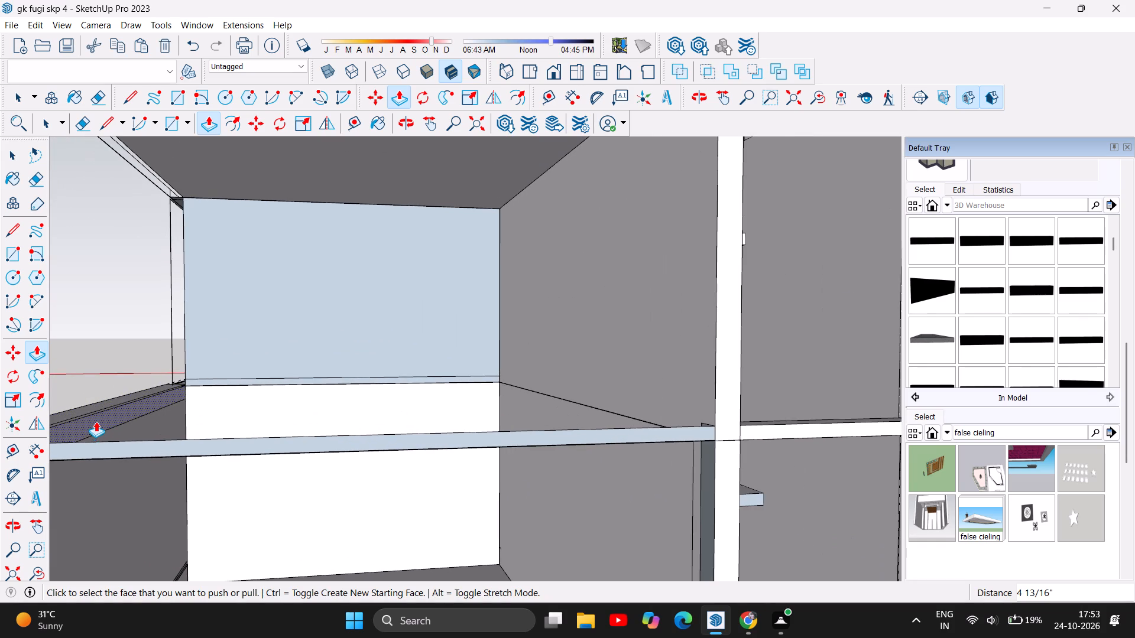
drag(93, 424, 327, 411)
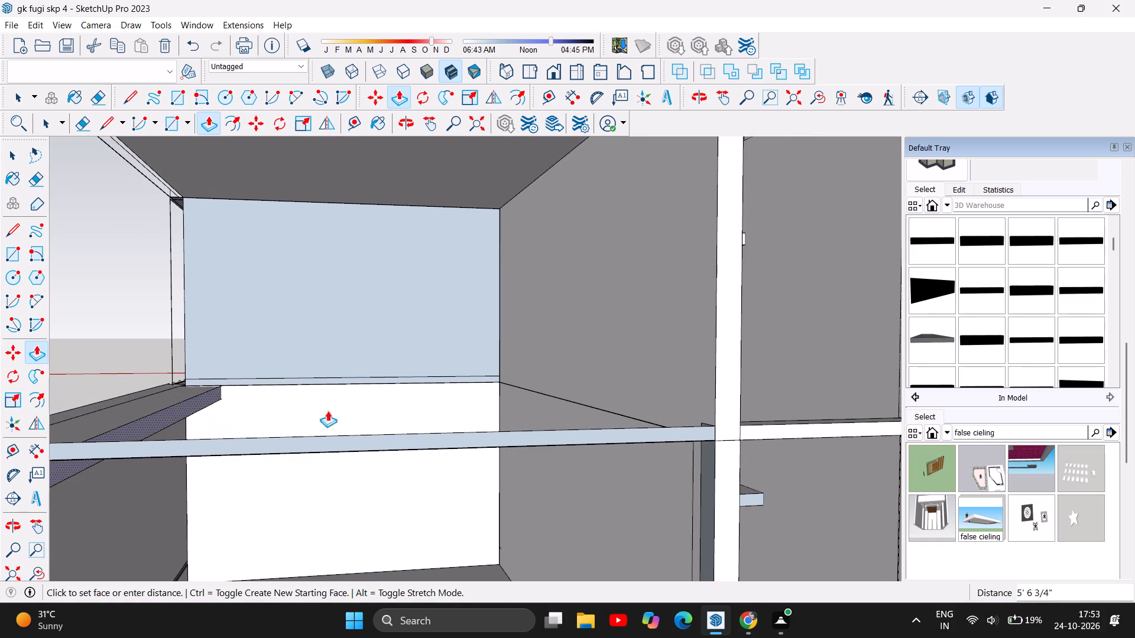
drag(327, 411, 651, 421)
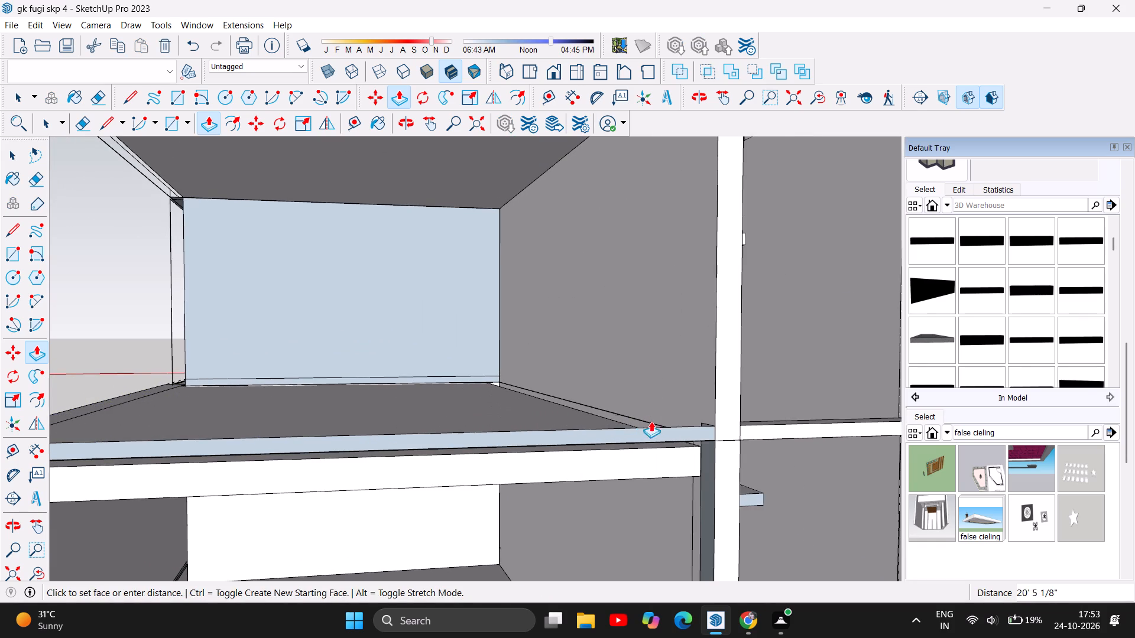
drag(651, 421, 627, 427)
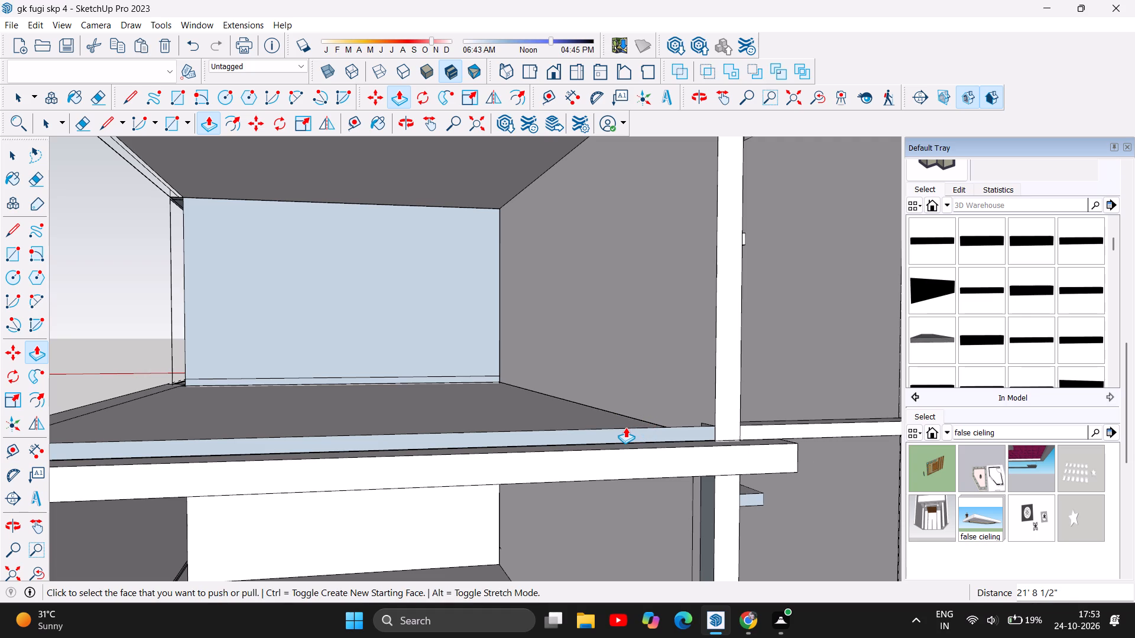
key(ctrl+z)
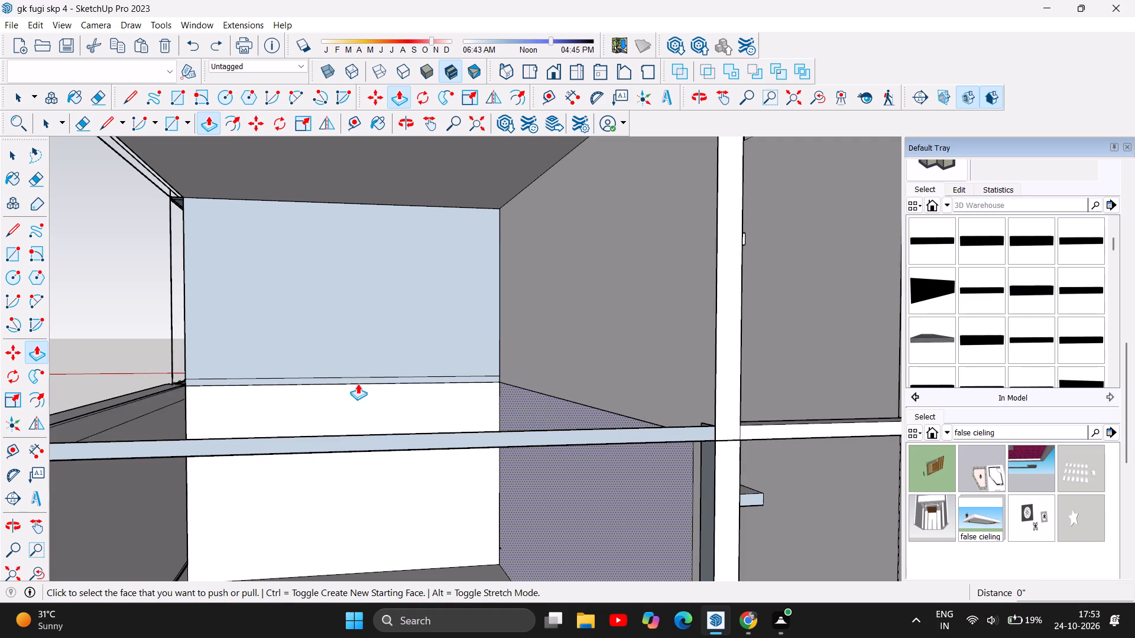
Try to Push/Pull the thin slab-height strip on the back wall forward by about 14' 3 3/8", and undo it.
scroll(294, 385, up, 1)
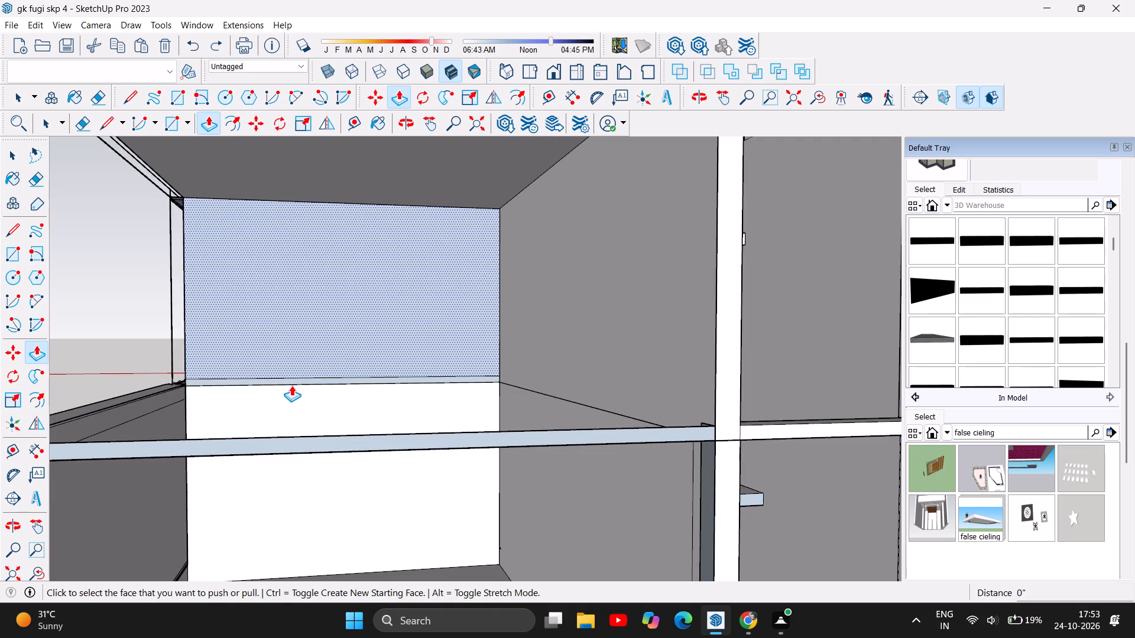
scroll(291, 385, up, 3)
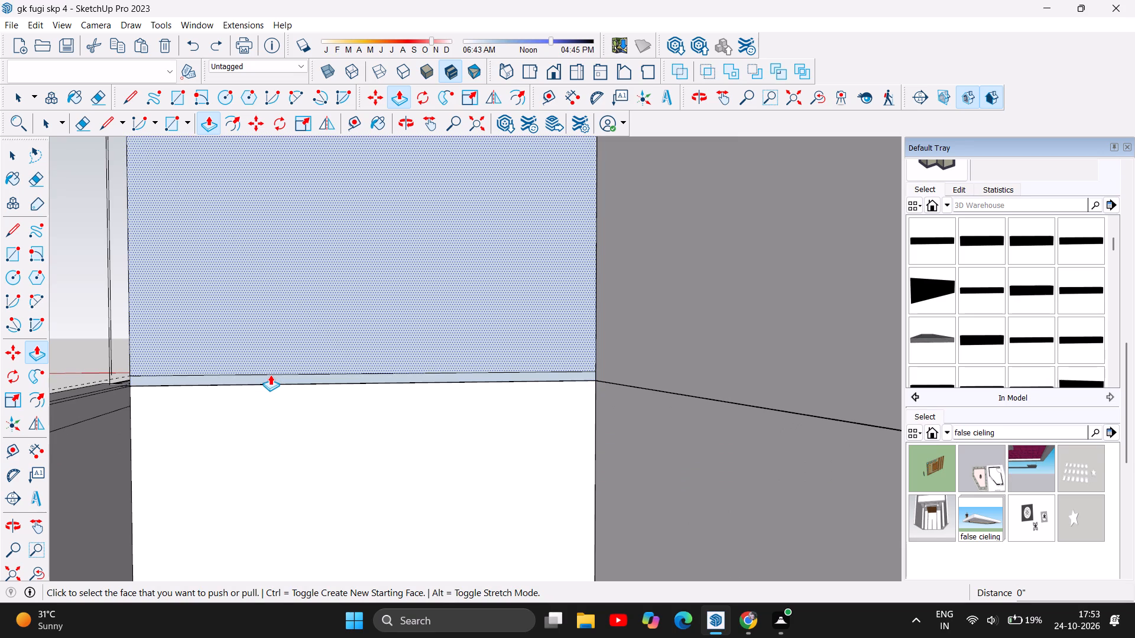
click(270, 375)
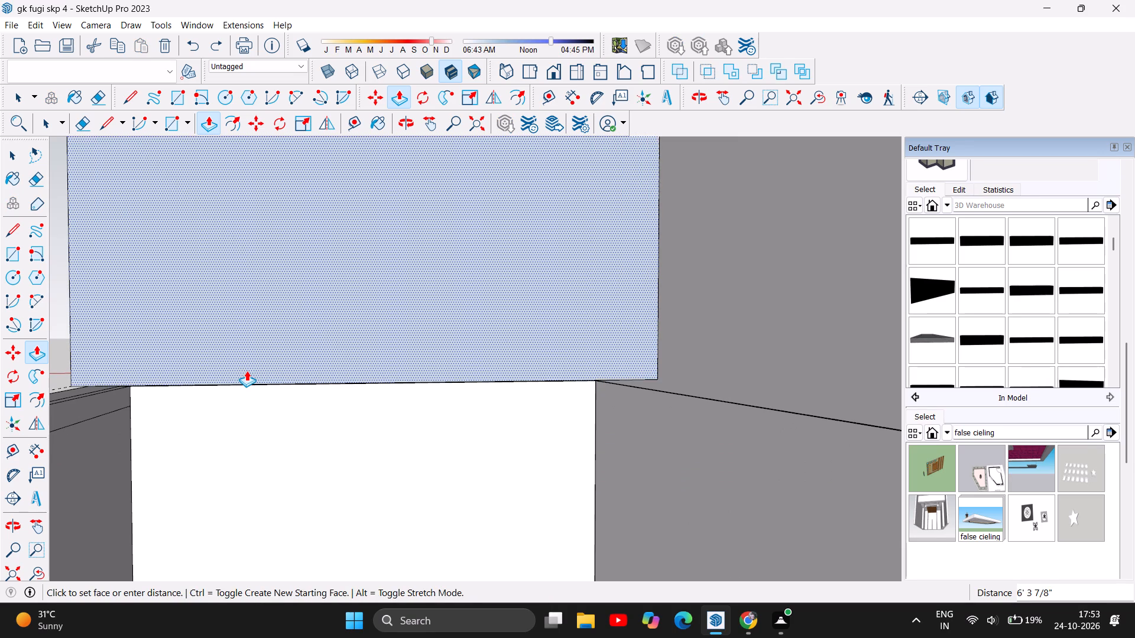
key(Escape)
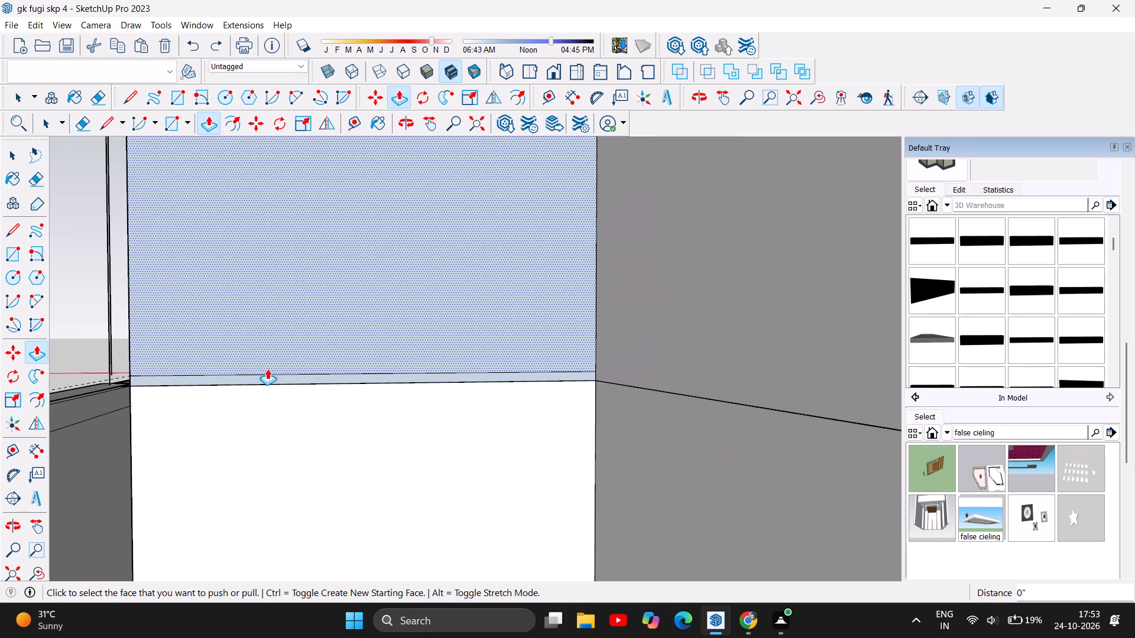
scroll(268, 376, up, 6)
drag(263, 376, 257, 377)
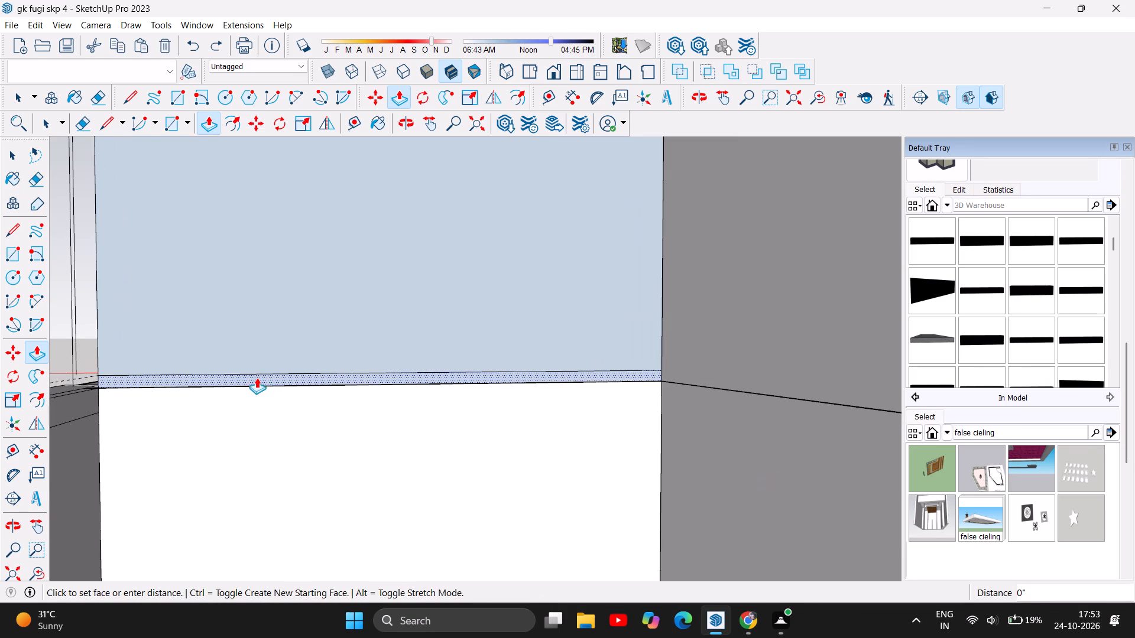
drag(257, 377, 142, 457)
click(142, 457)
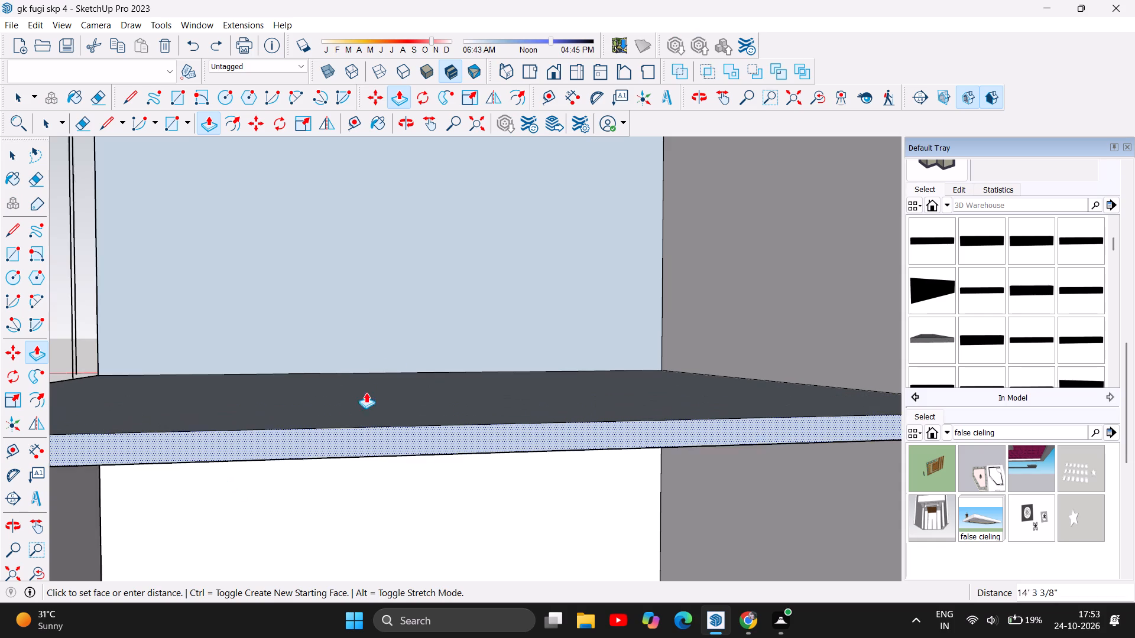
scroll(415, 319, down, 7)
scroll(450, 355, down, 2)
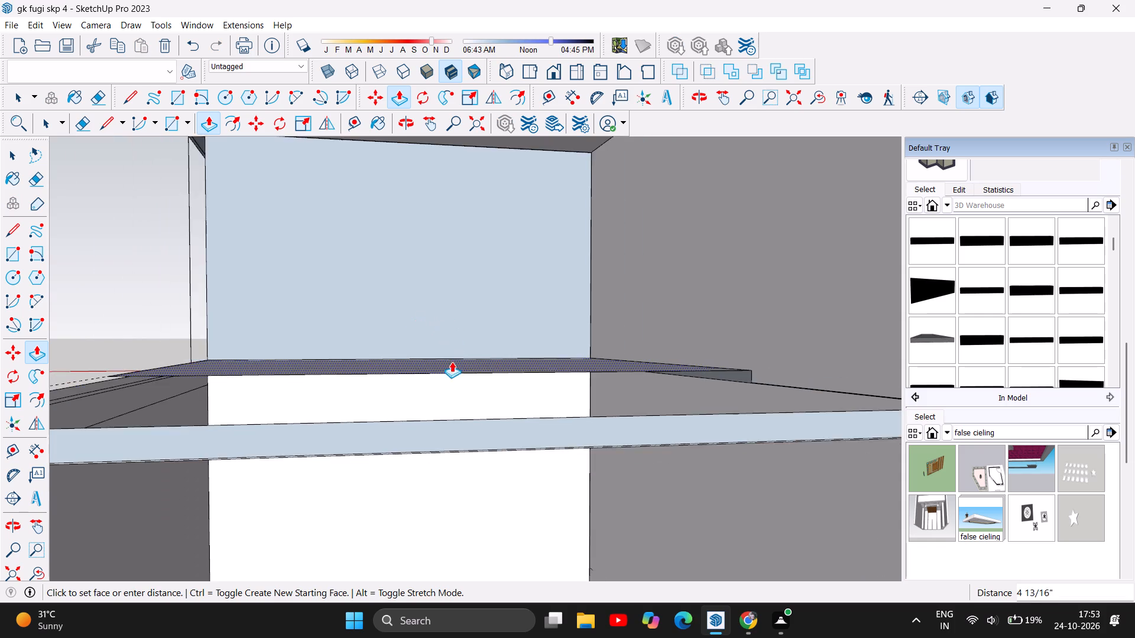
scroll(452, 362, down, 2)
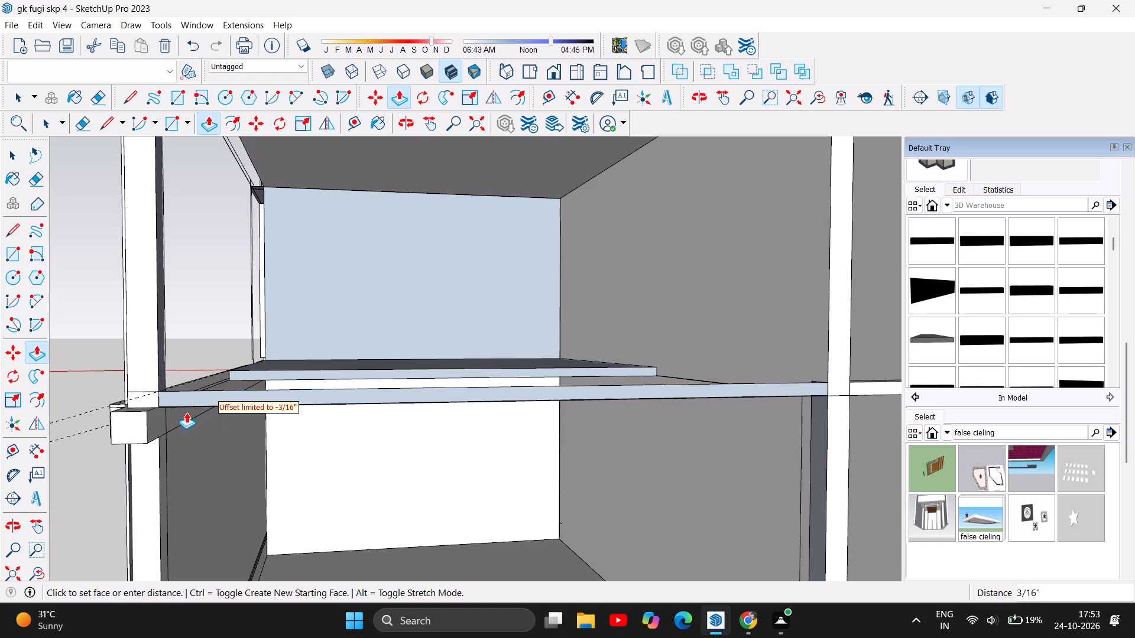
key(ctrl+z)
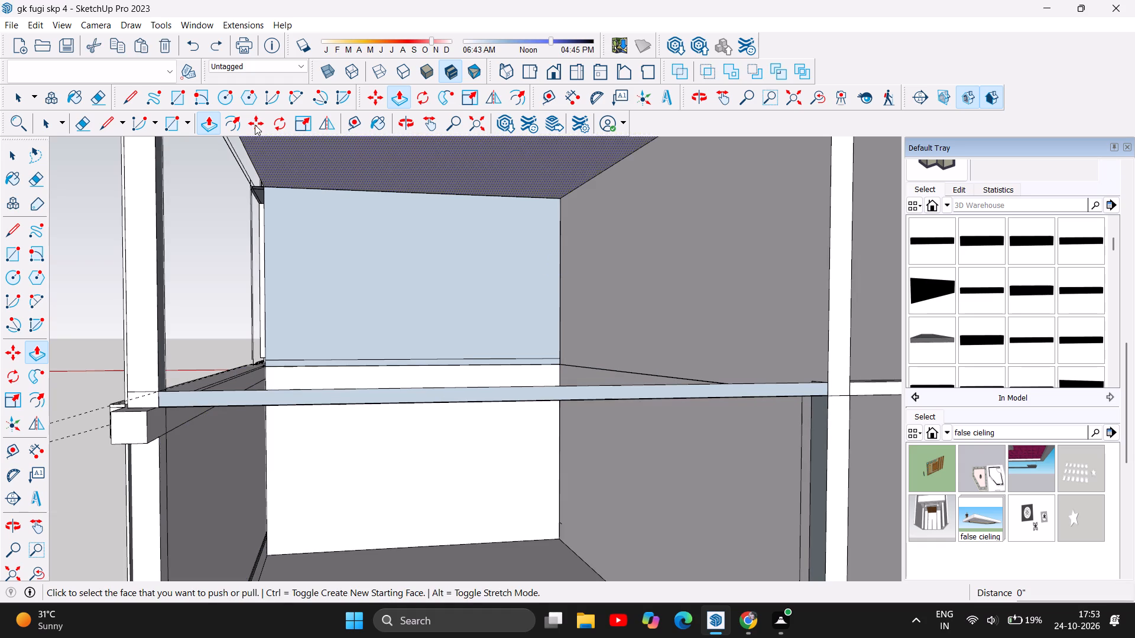
Examine the side-wall beam, the slab edge and the open floor between the storeys from above, the side and the front.
click(401, 120)
drag(113, 391, 171, 392)
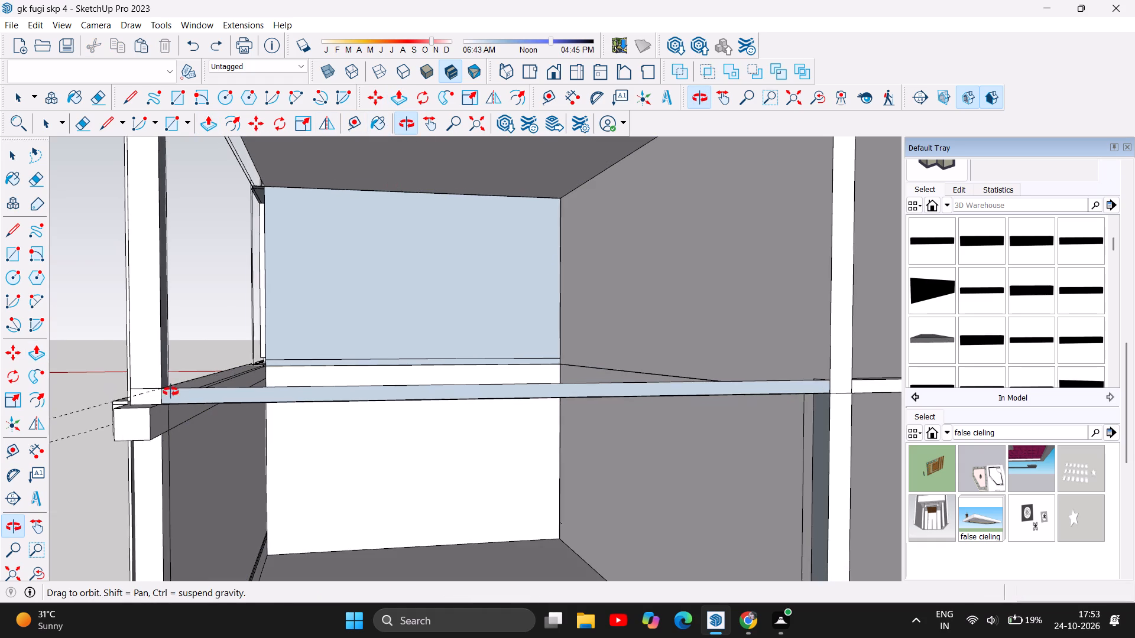
drag(171, 392, 528, 467)
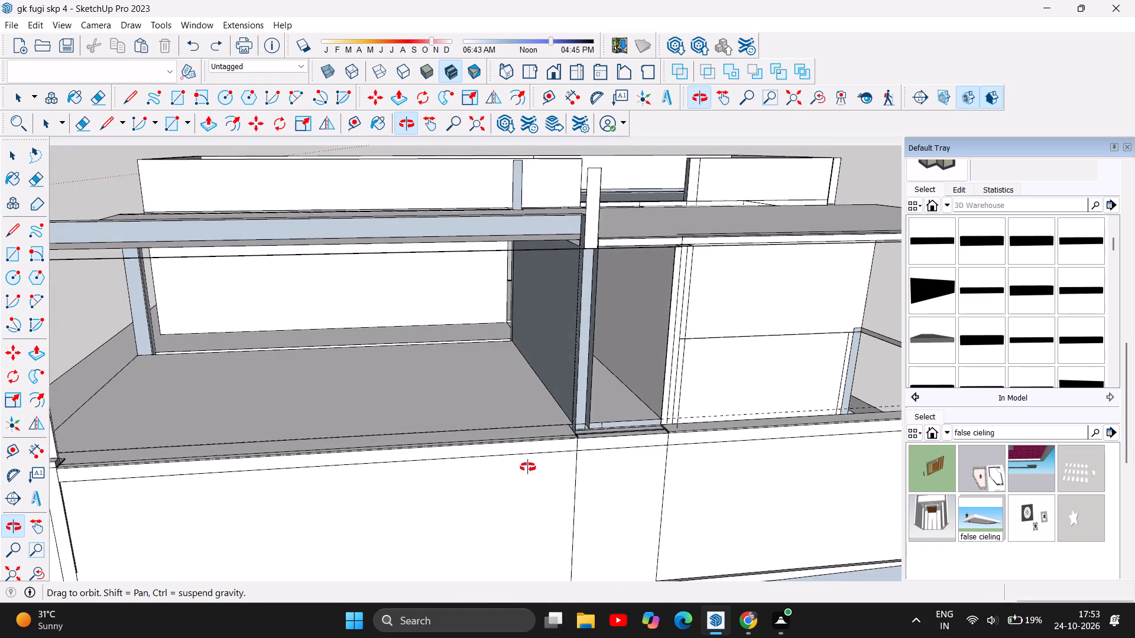
drag(528, 467, 379, 459)
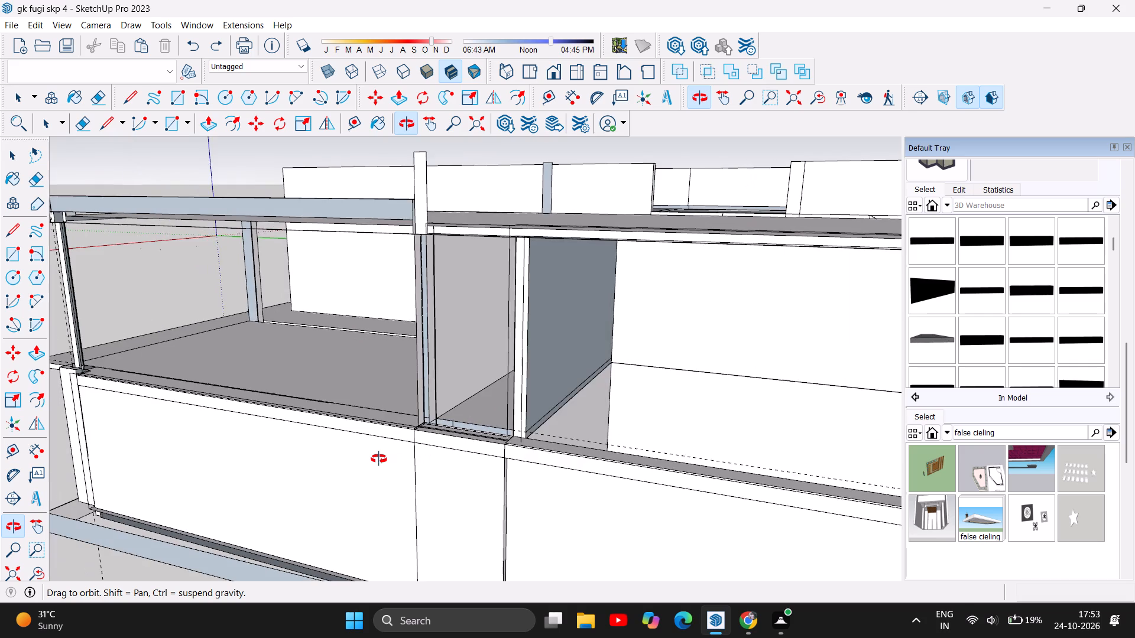
drag(379, 459, 345, 567)
drag(491, 461, 279, 477)
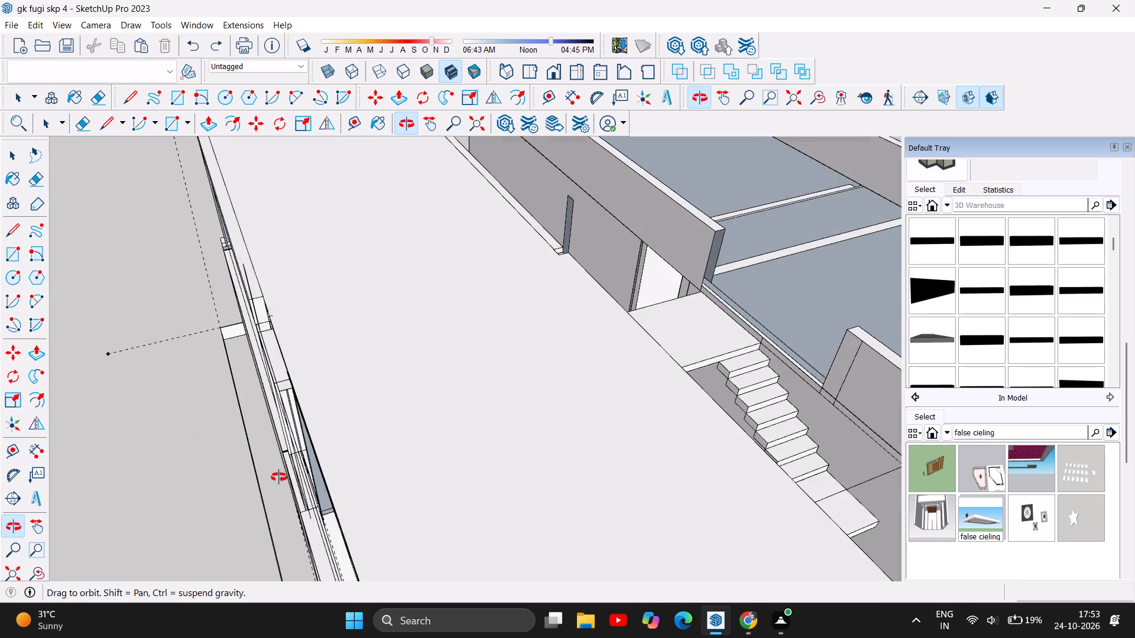
drag(279, 477, 307, 421)
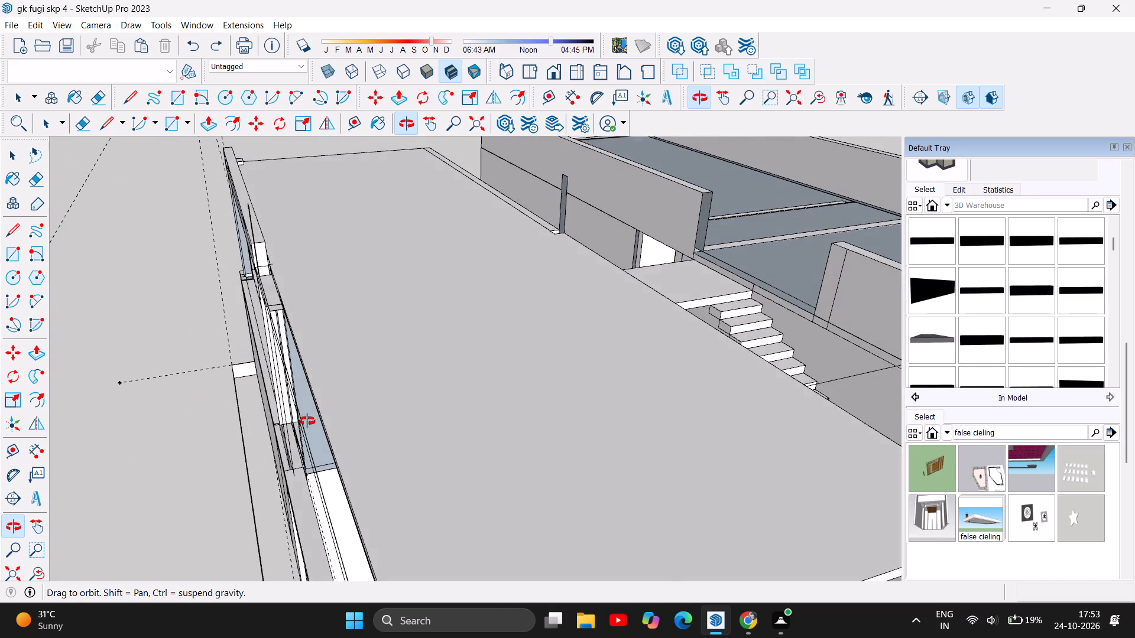
drag(307, 421, 432, 393)
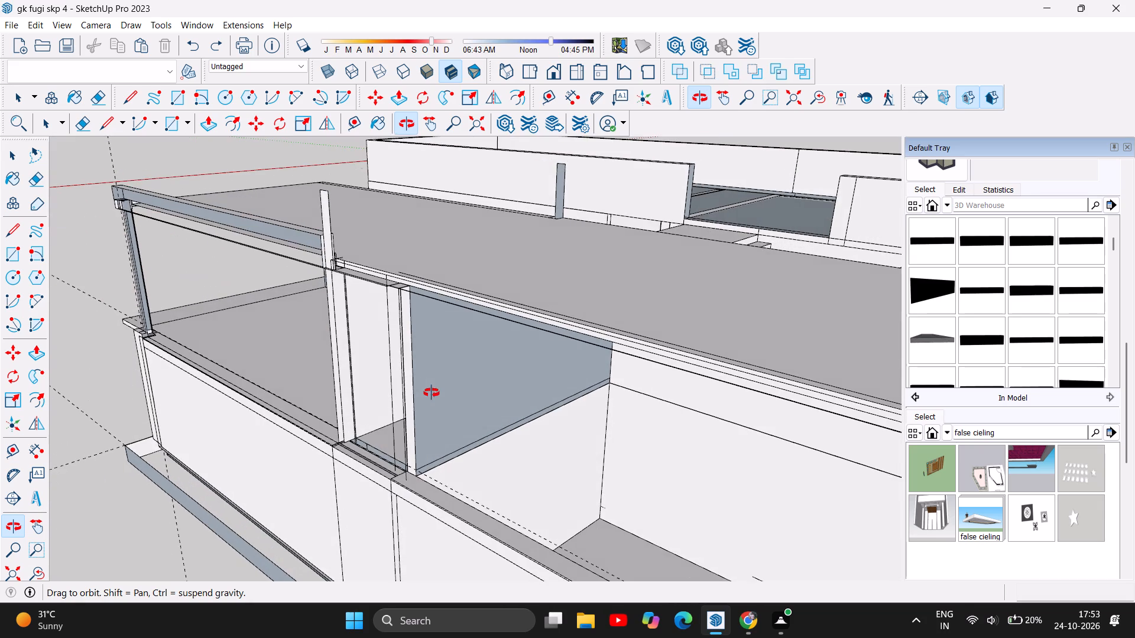
scroll(287, 380, down, 13)
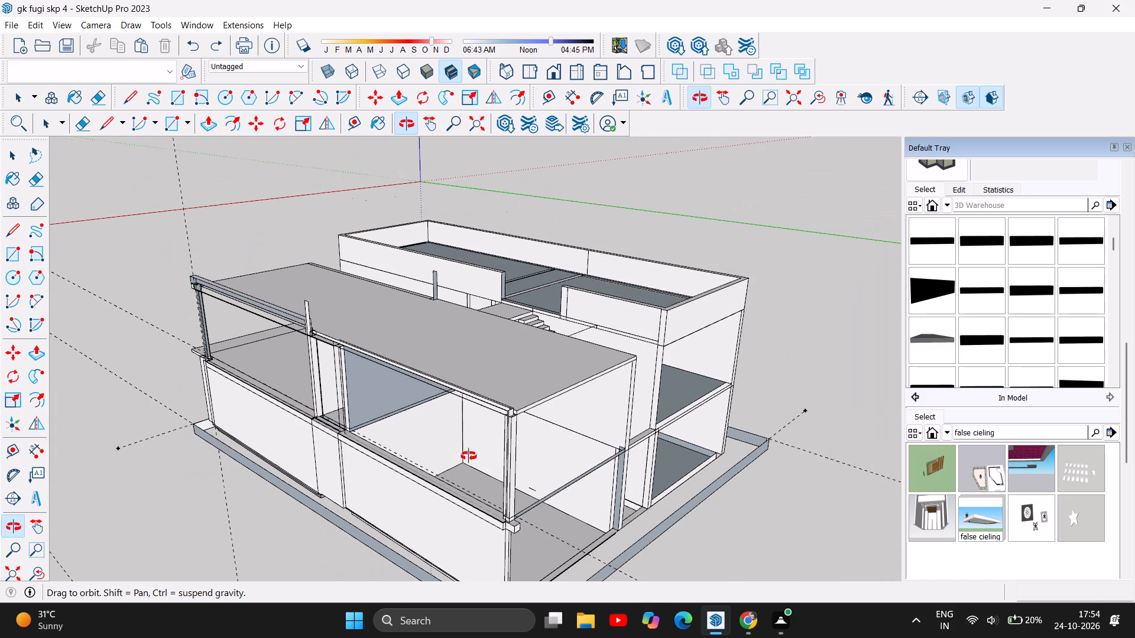
drag(476, 453, 254, 334)
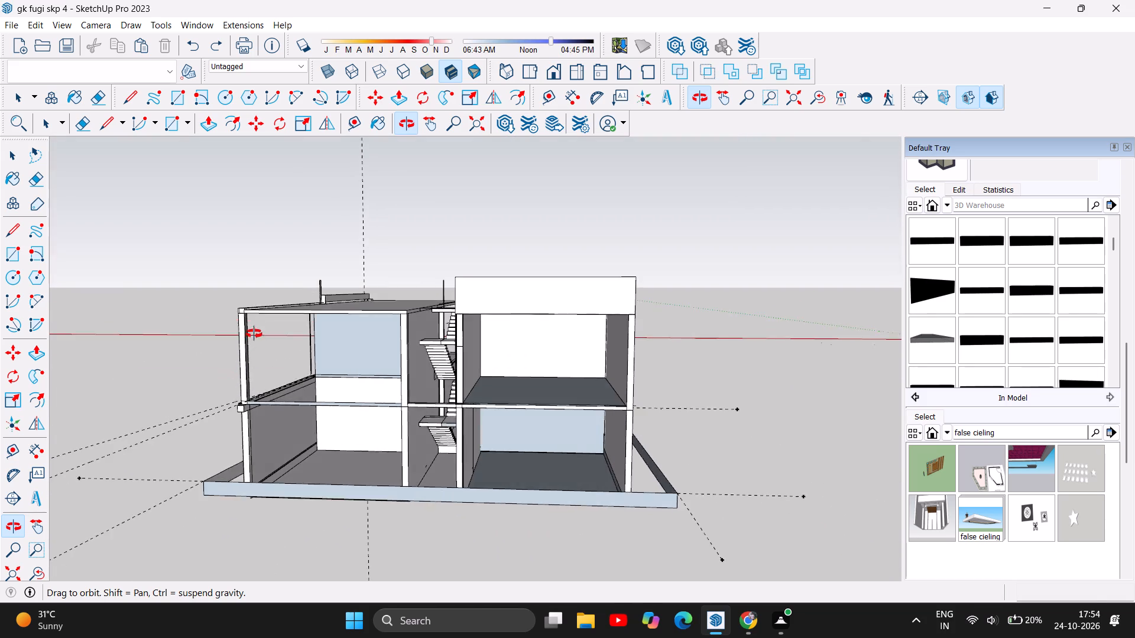
Examine the upper-floor column bases, the recessed slab edge and the ledge on top of the ground-floor side wall from several angles.
drag(254, 334, 620, 432)
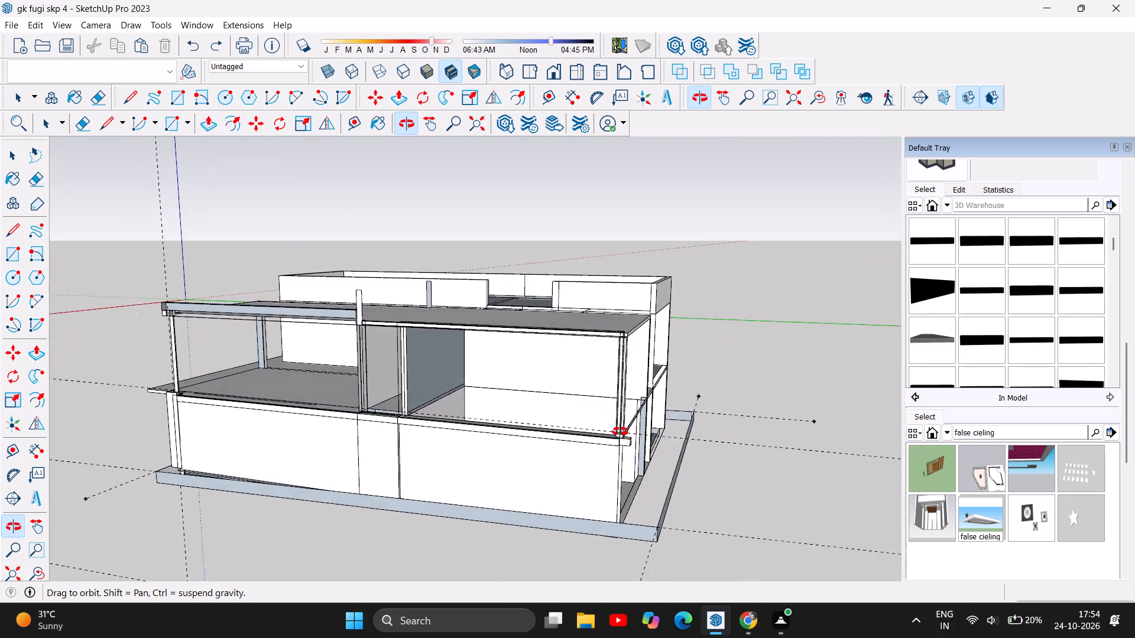
drag(620, 432, 622, 432)
key(ctrl+z)
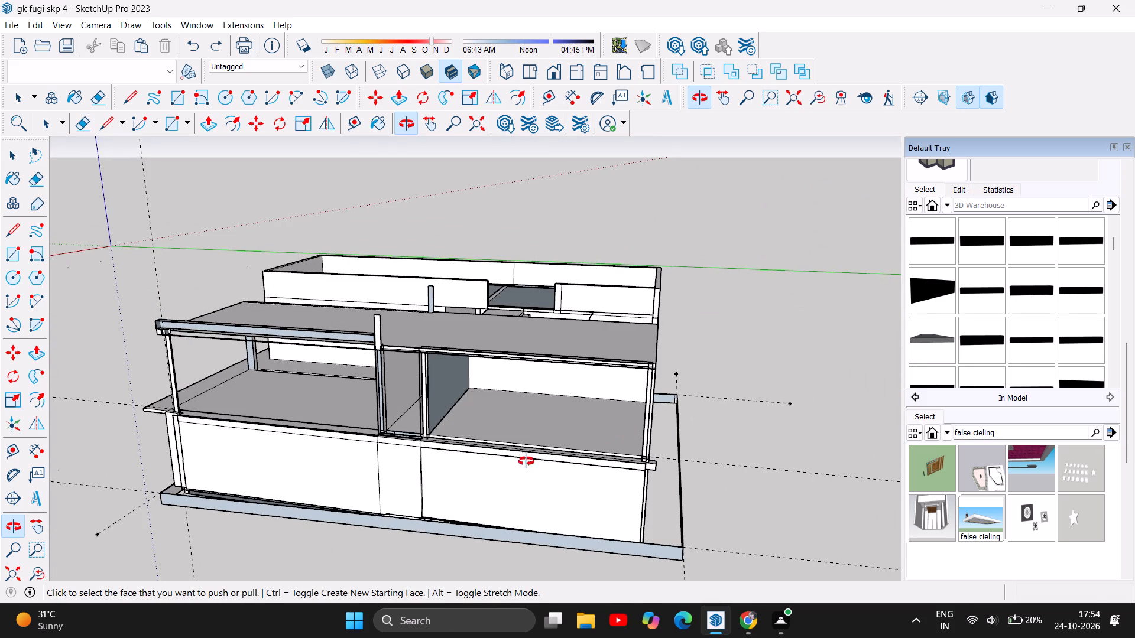
drag(583, 458, 332, 446)
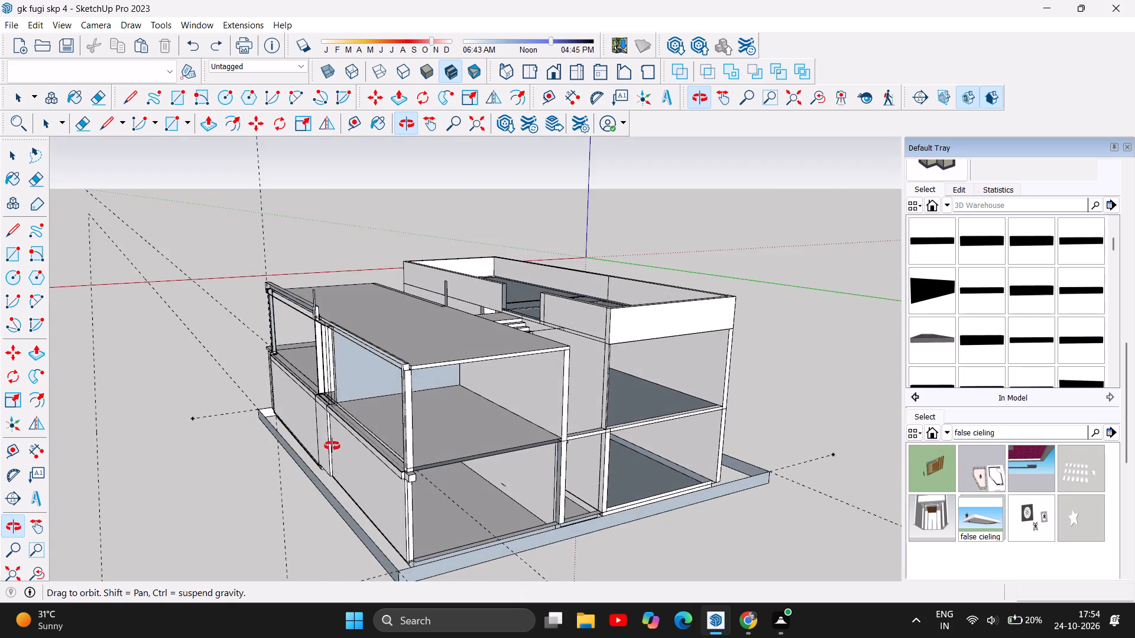
drag(332, 446, 303, 442)
scroll(355, 444, up, 10)
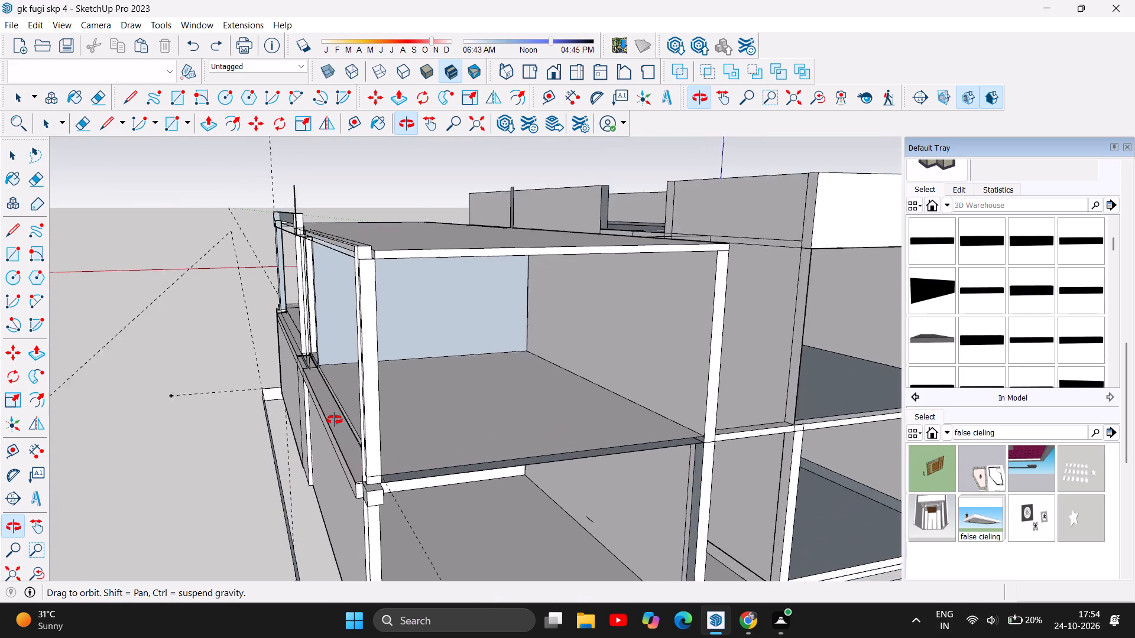
scroll(335, 420, up, 7)
scroll(351, 321, up, 5)
scroll(304, 396, up, 1)
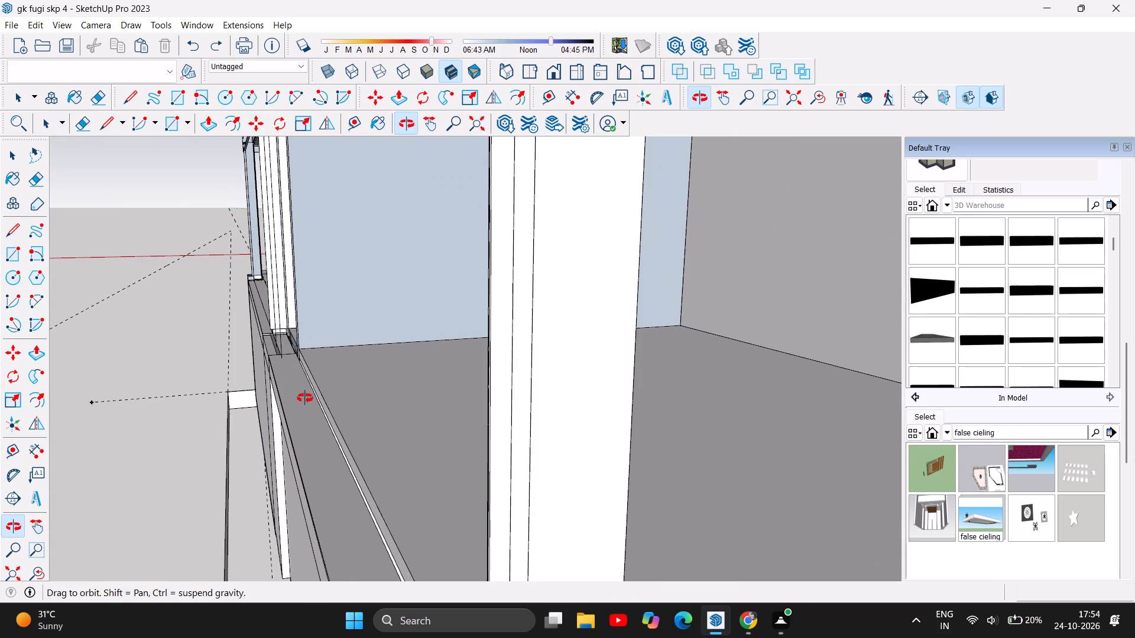
scroll(305, 398, up, 9)
drag(306, 400, 284, 393)
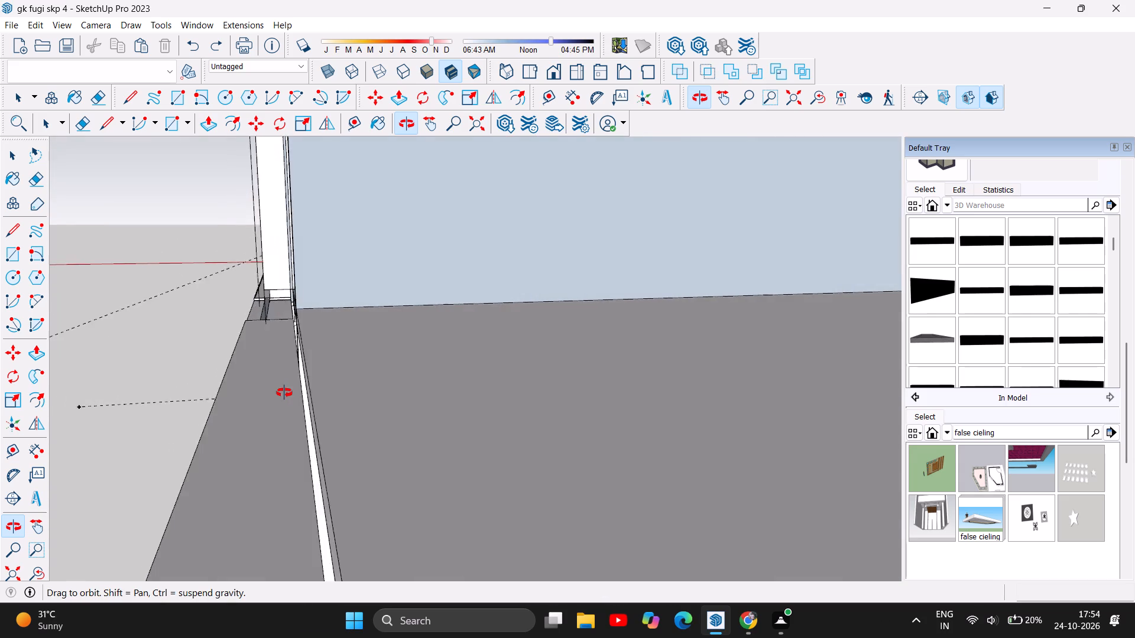
drag(284, 393, 327, 414)
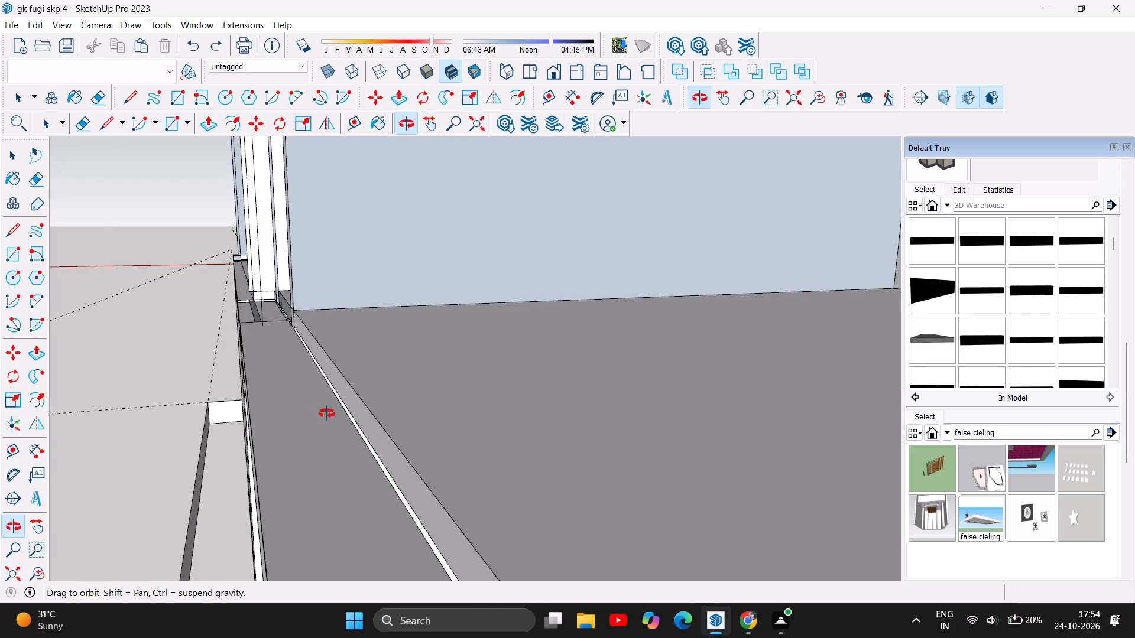
drag(327, 414, 718, 486)
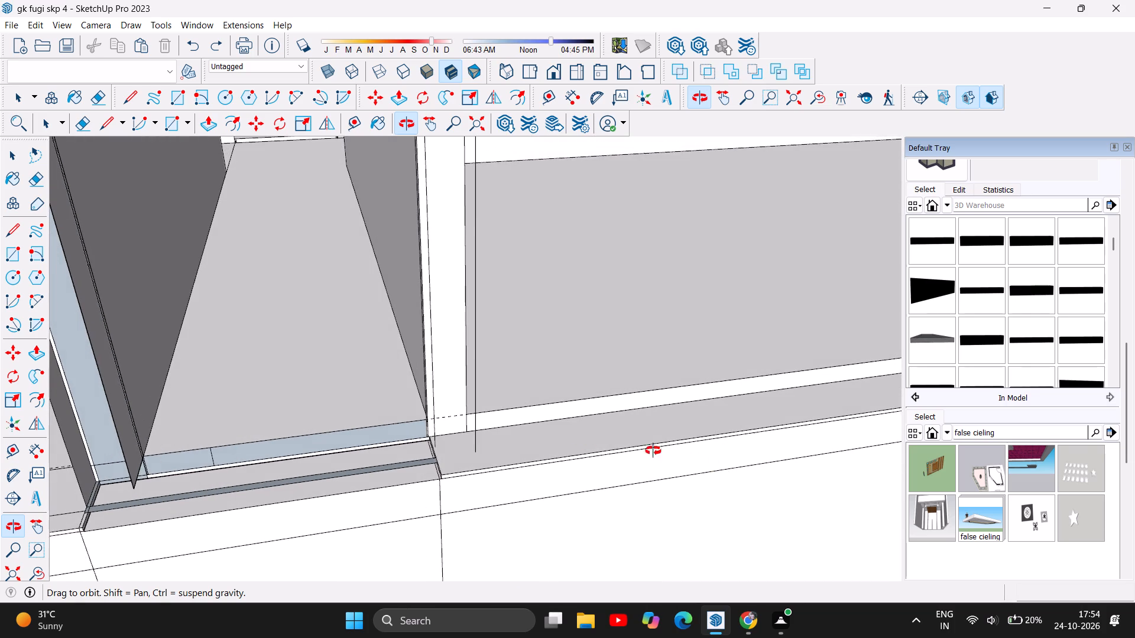
drag(380, 466, 578, 393)
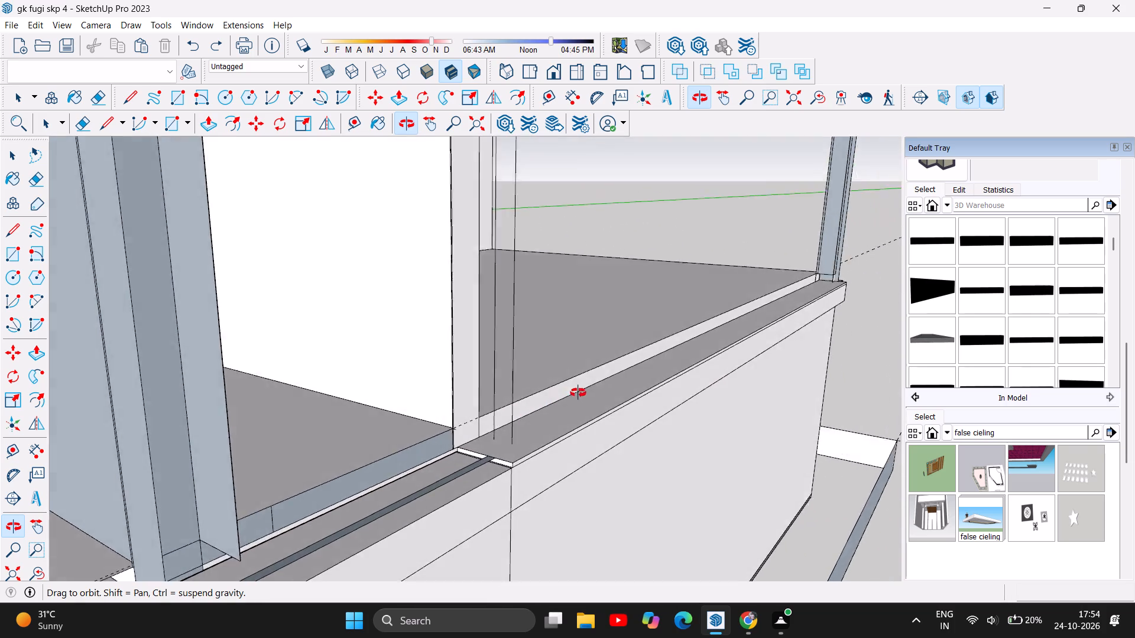
drag(578, 393, 481, 302)
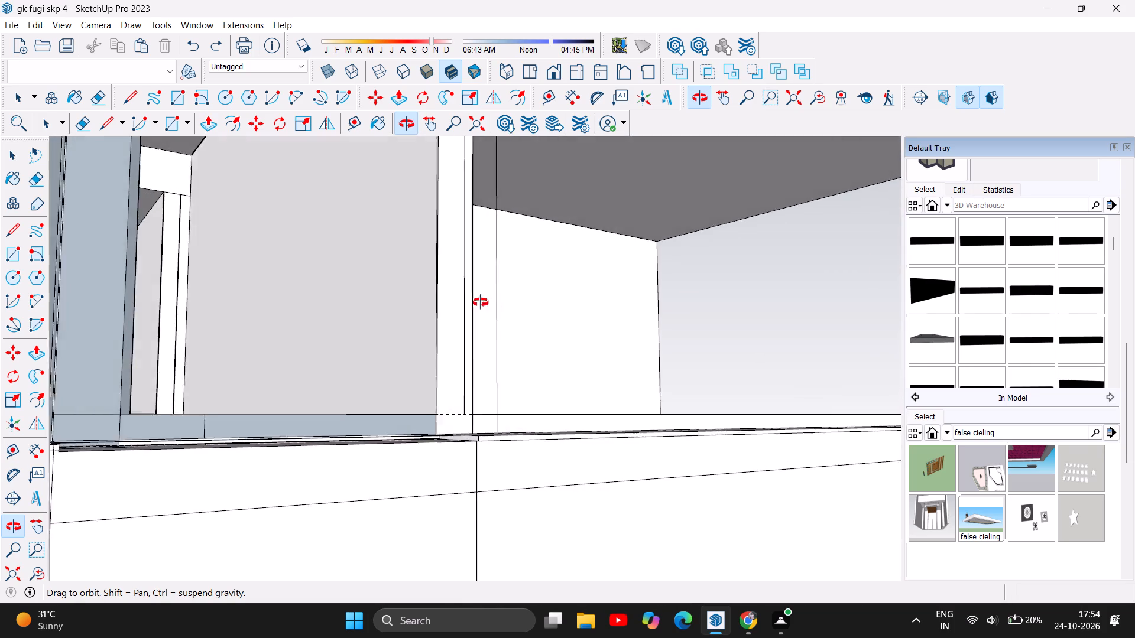
drag(481, 302, 270, 389)
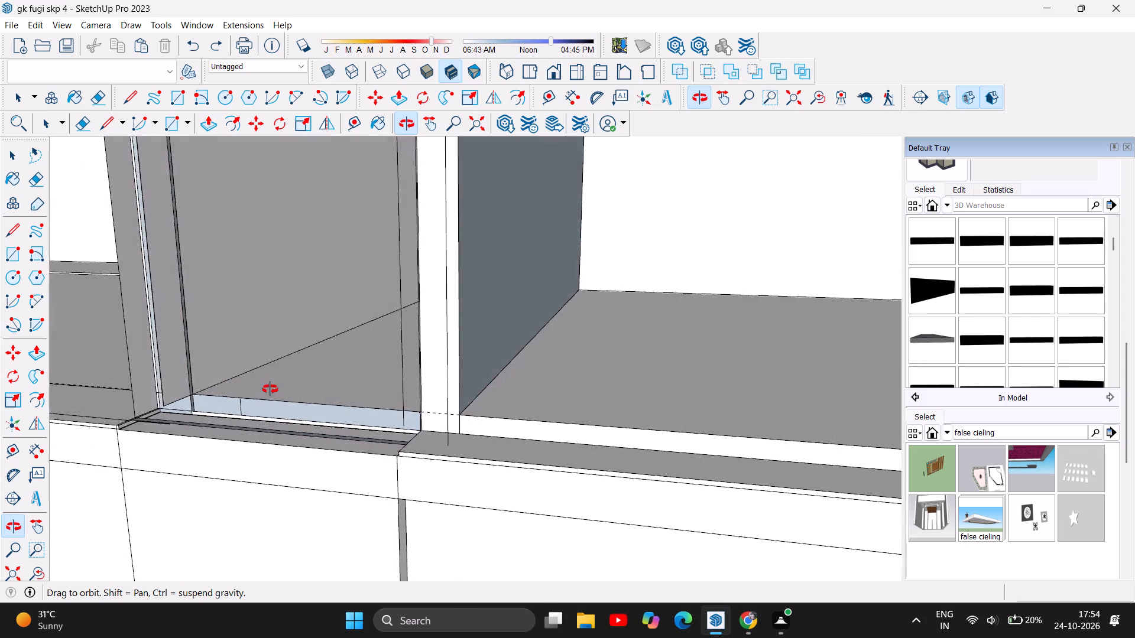
drag(270, 389, 524, 376)
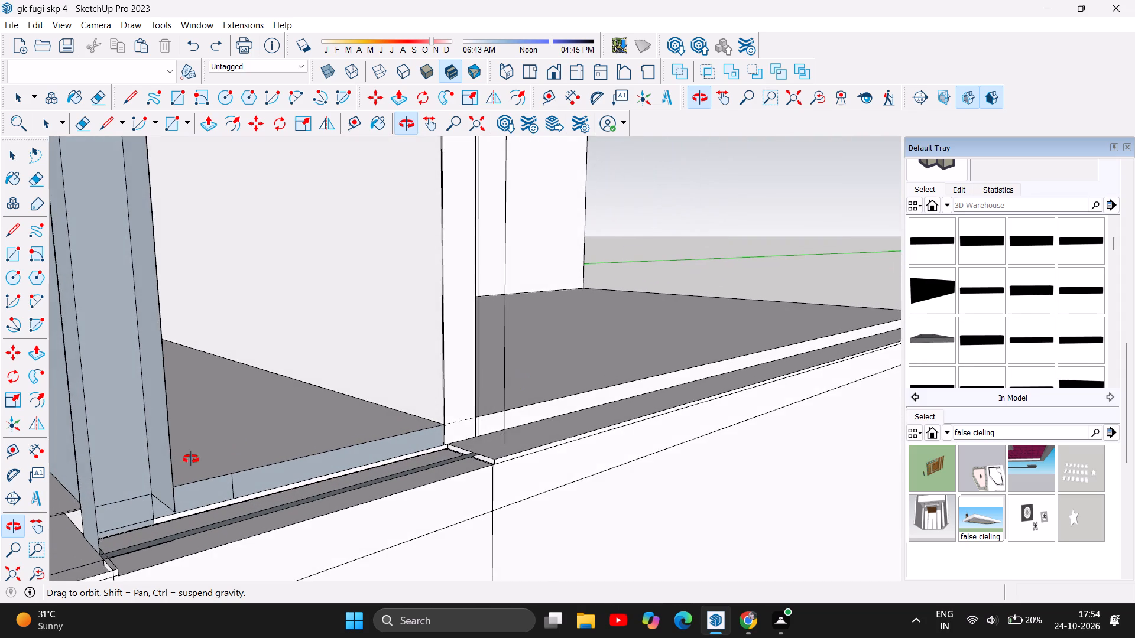
drag(103, 501, 87, 379)
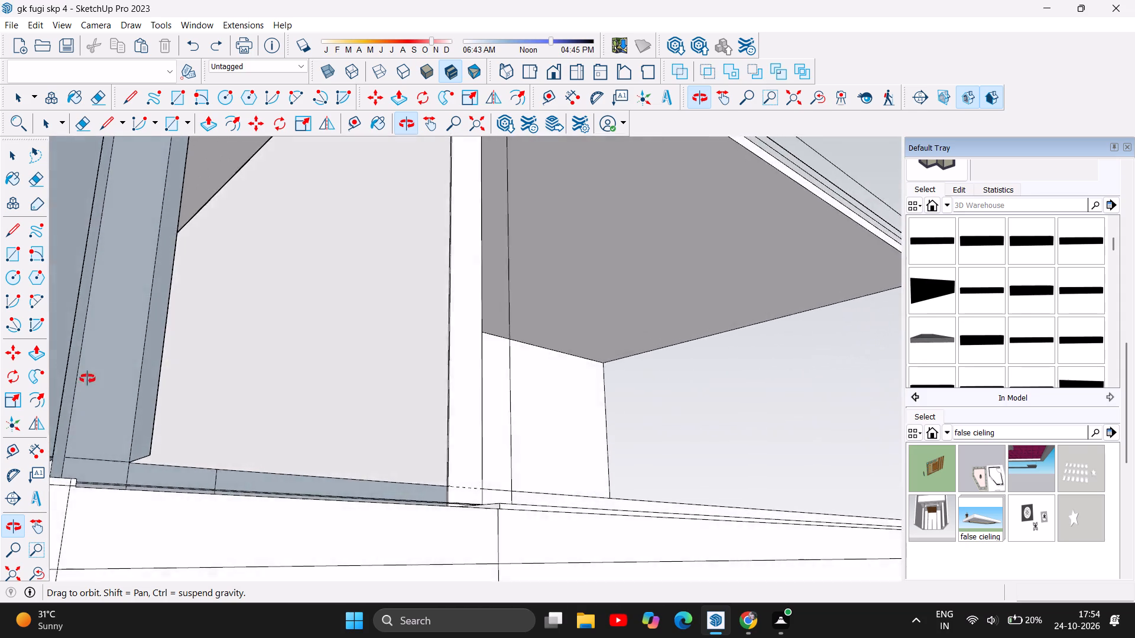
drag(87, 379, 0, 432)
drag(135, 417, 312, 451)
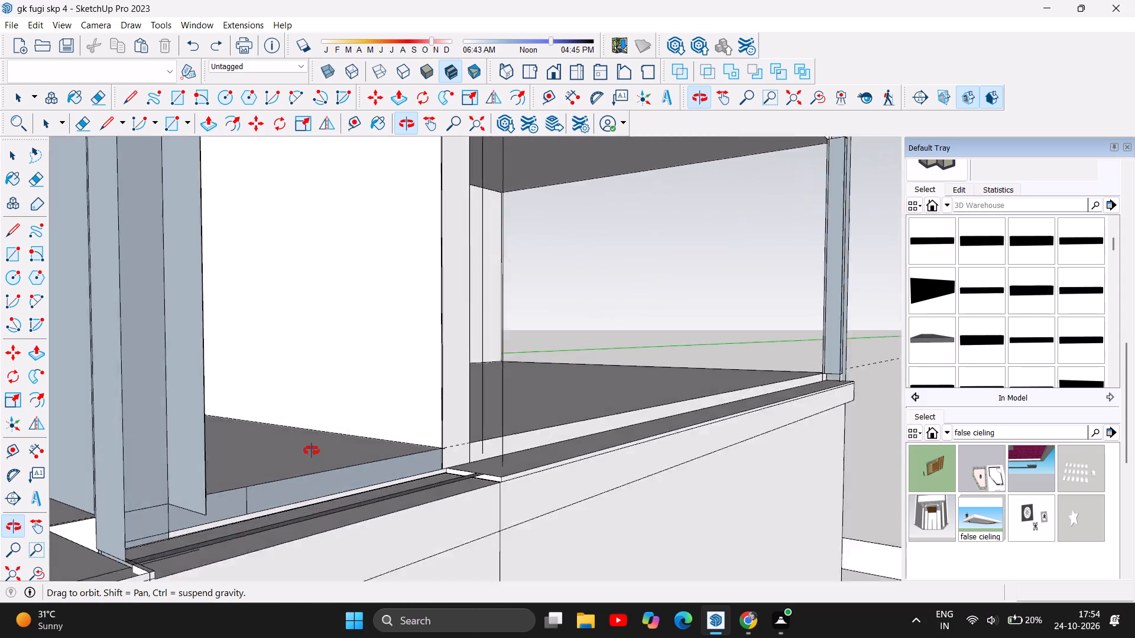
drag(312, 451, 514, 457)
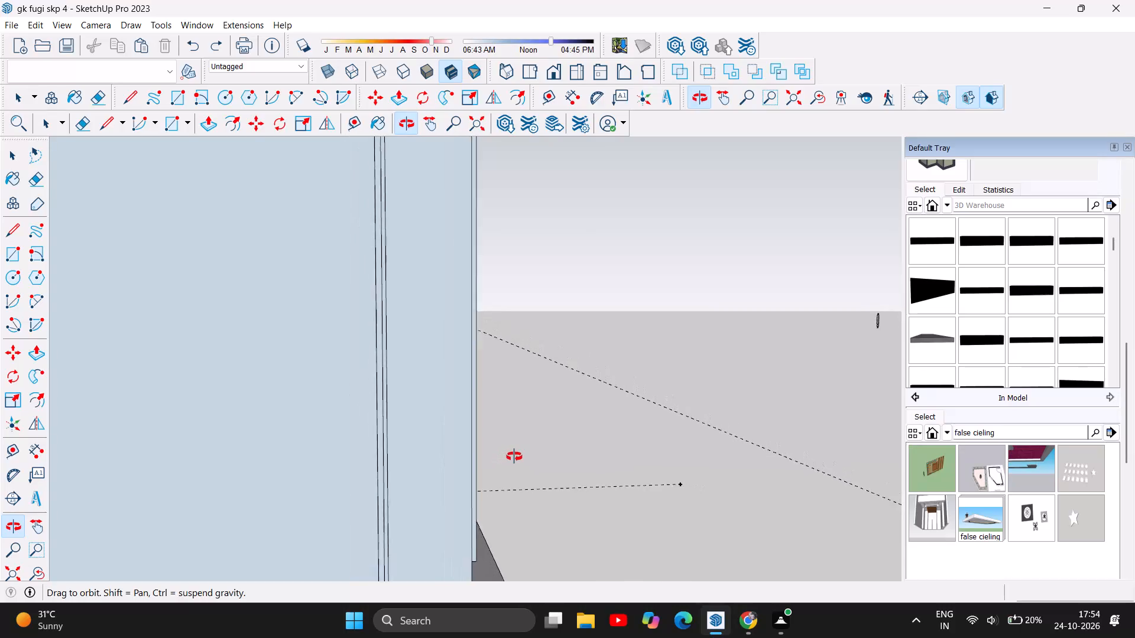
drag(514, 457, 89, 458)
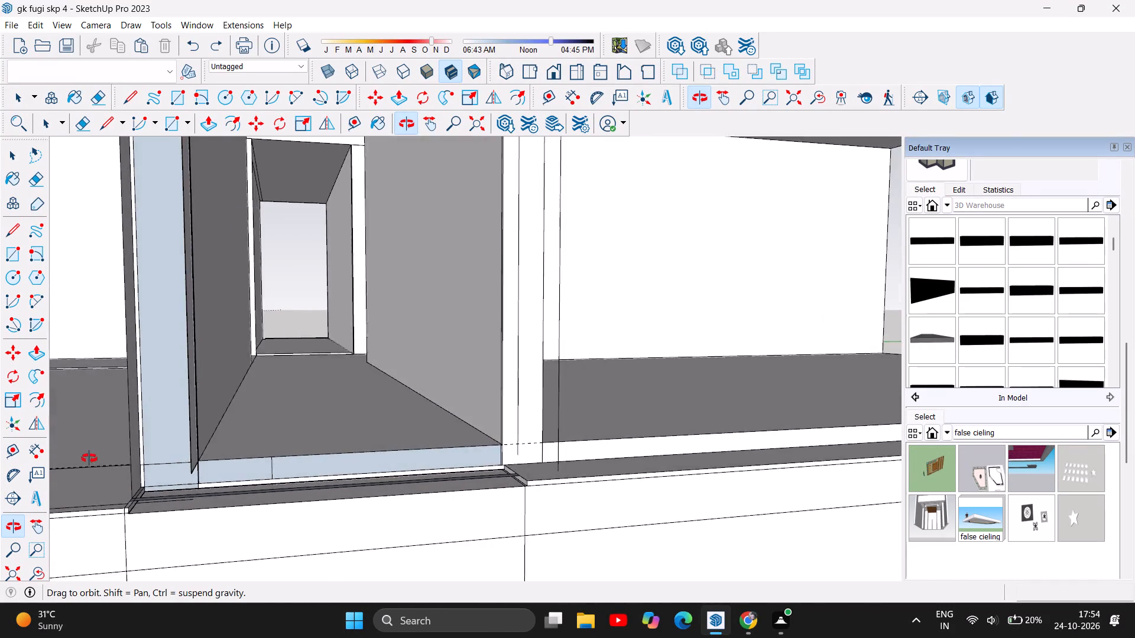
drag(89, 458, 60, 460)
drag(137, 470, 205, 473)
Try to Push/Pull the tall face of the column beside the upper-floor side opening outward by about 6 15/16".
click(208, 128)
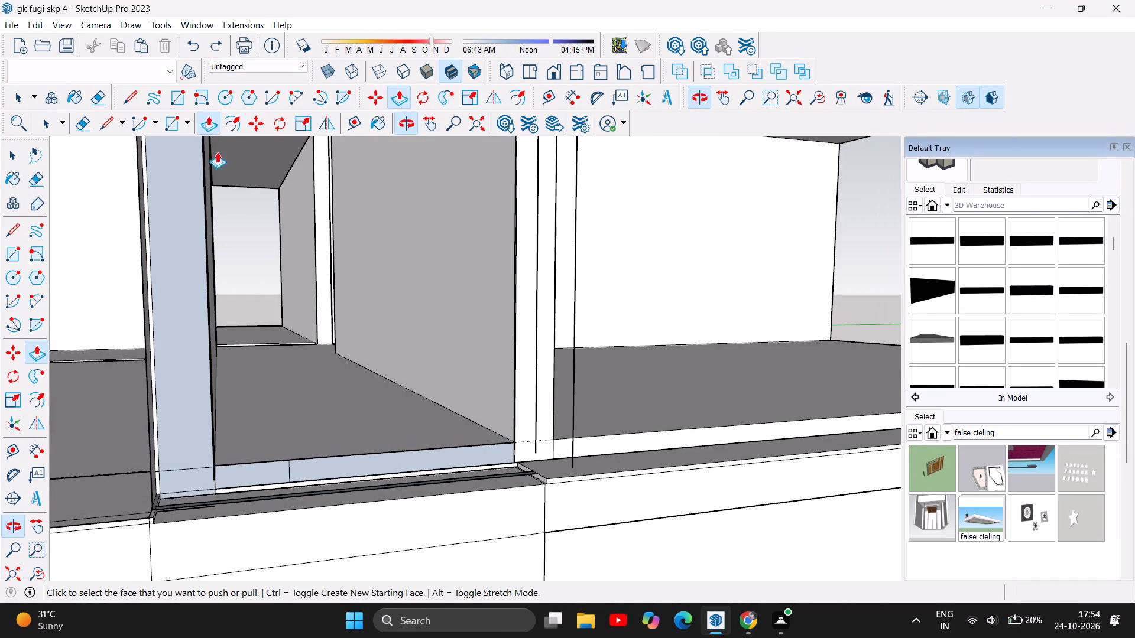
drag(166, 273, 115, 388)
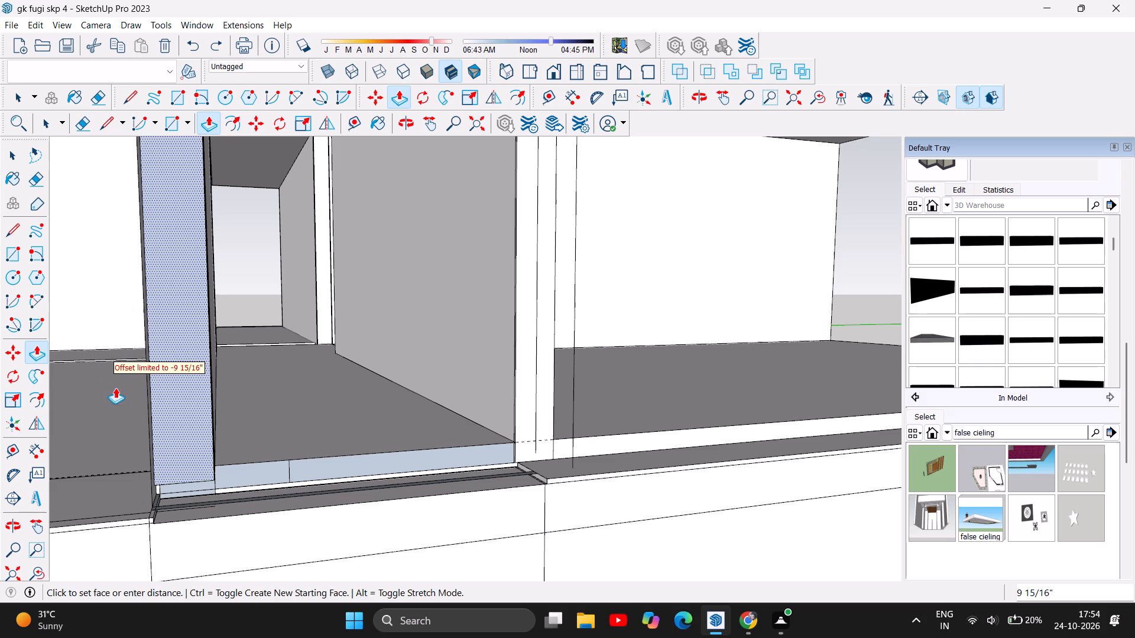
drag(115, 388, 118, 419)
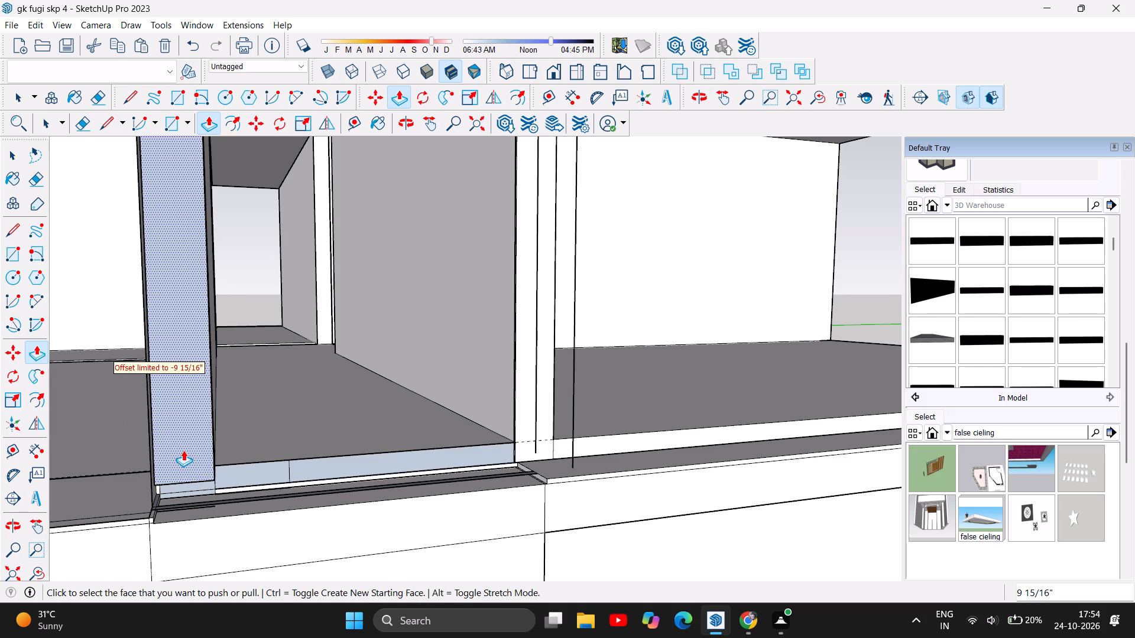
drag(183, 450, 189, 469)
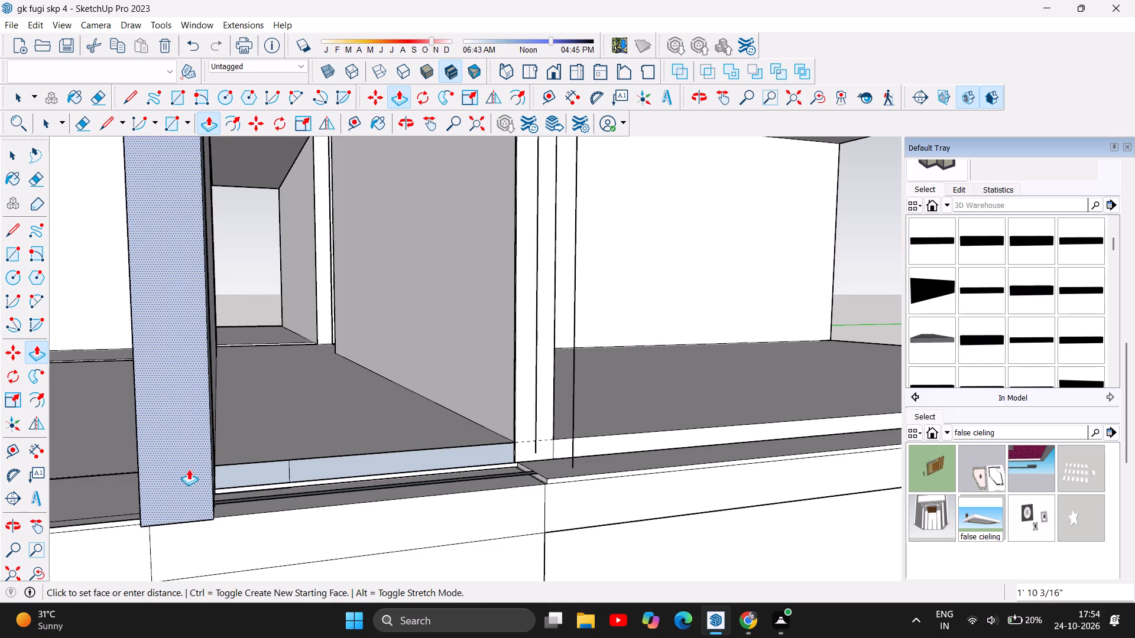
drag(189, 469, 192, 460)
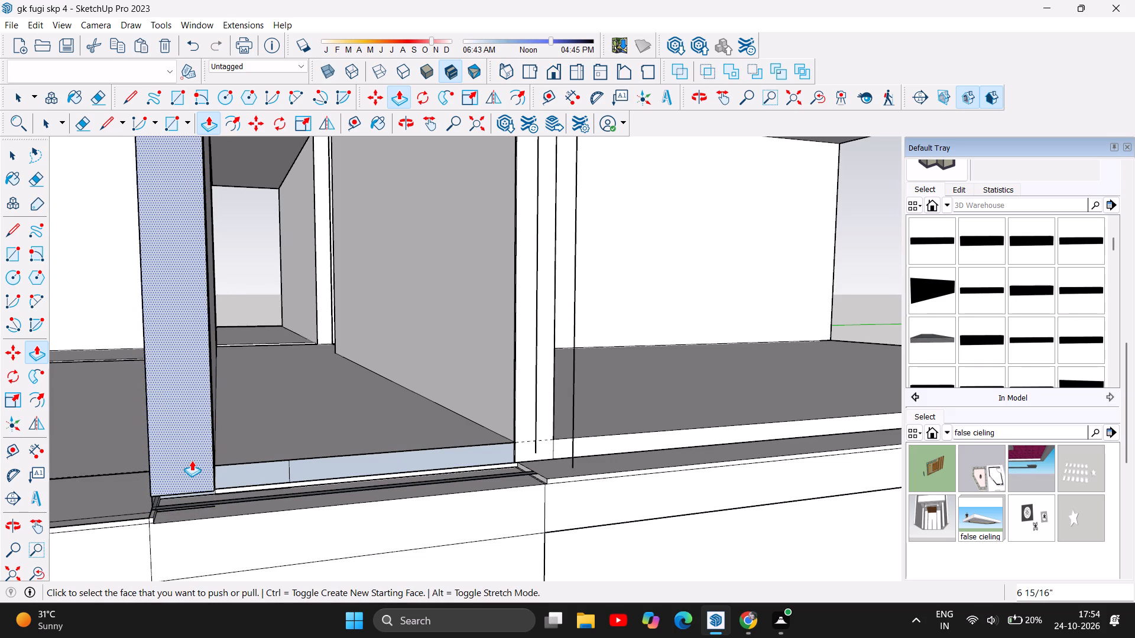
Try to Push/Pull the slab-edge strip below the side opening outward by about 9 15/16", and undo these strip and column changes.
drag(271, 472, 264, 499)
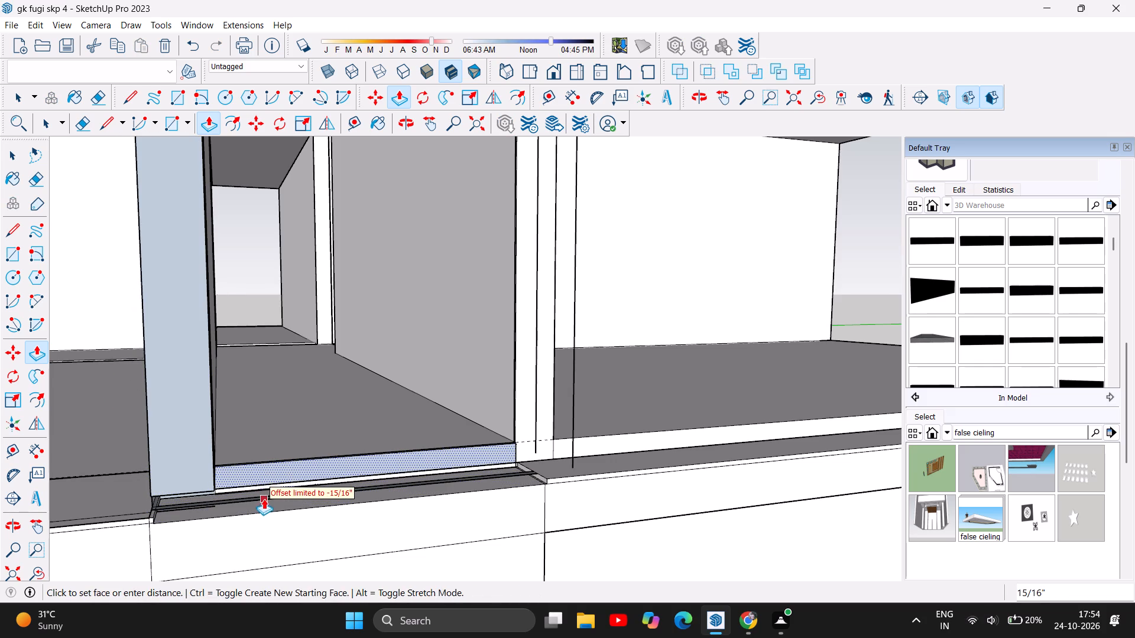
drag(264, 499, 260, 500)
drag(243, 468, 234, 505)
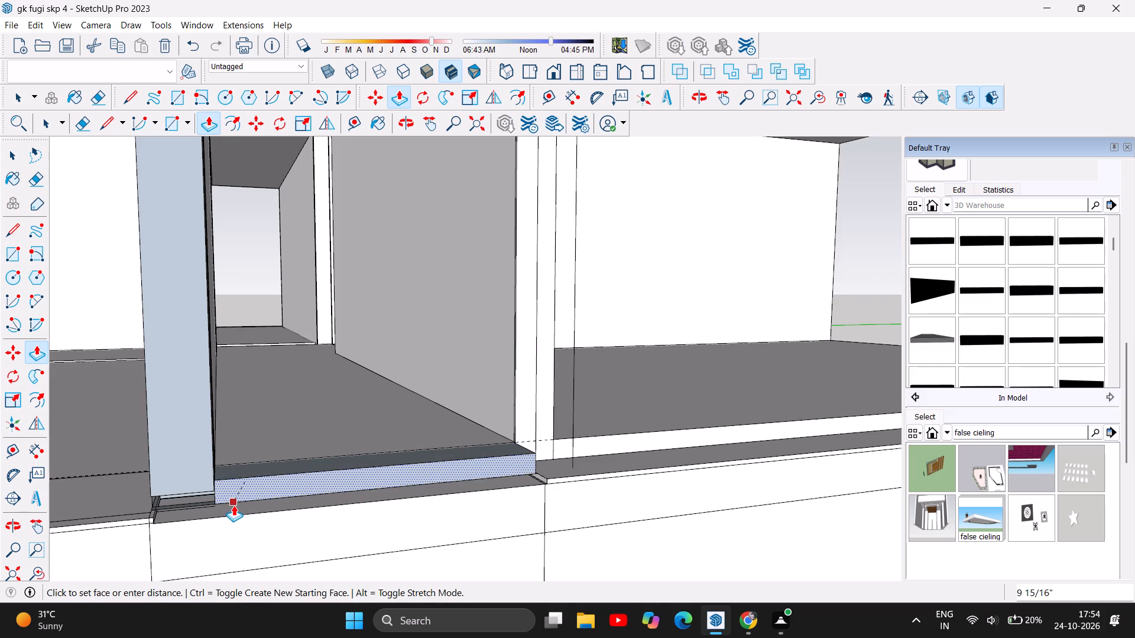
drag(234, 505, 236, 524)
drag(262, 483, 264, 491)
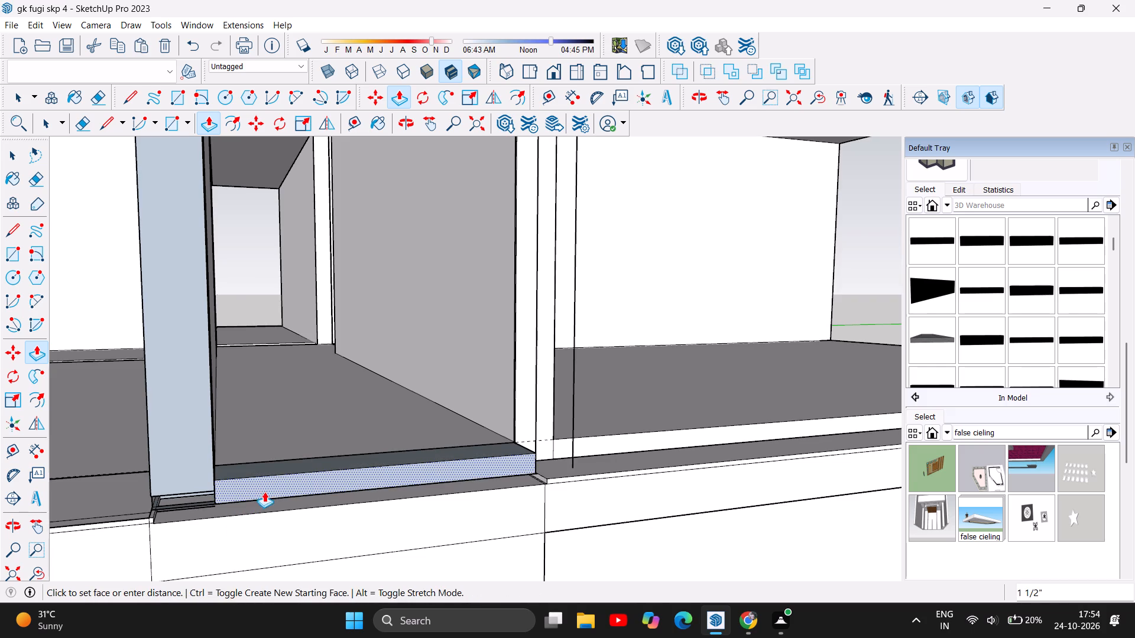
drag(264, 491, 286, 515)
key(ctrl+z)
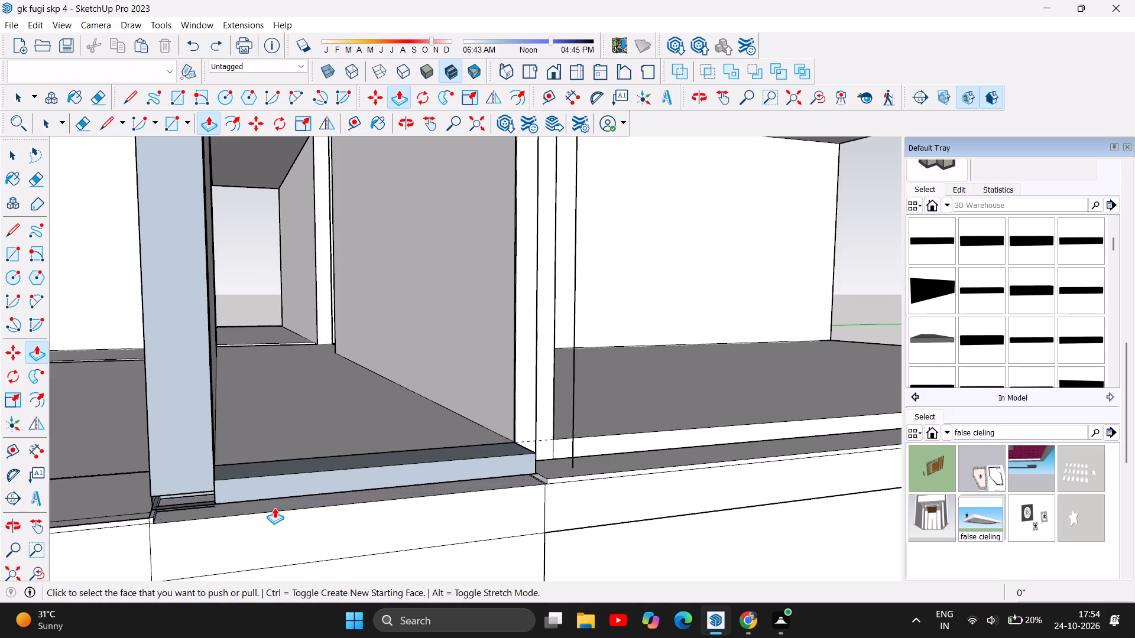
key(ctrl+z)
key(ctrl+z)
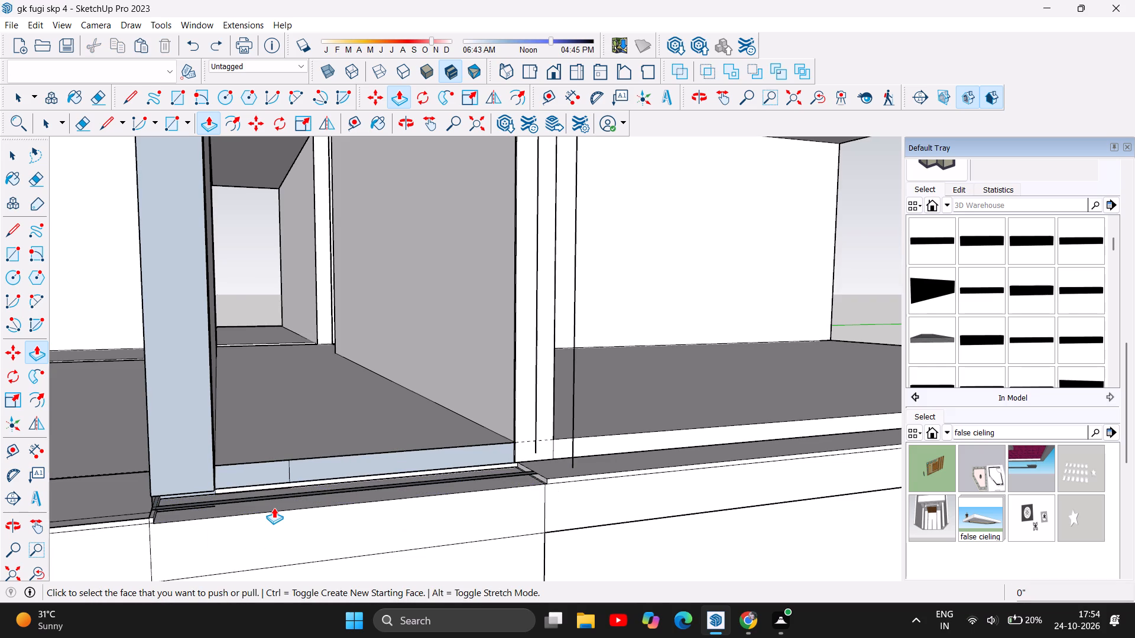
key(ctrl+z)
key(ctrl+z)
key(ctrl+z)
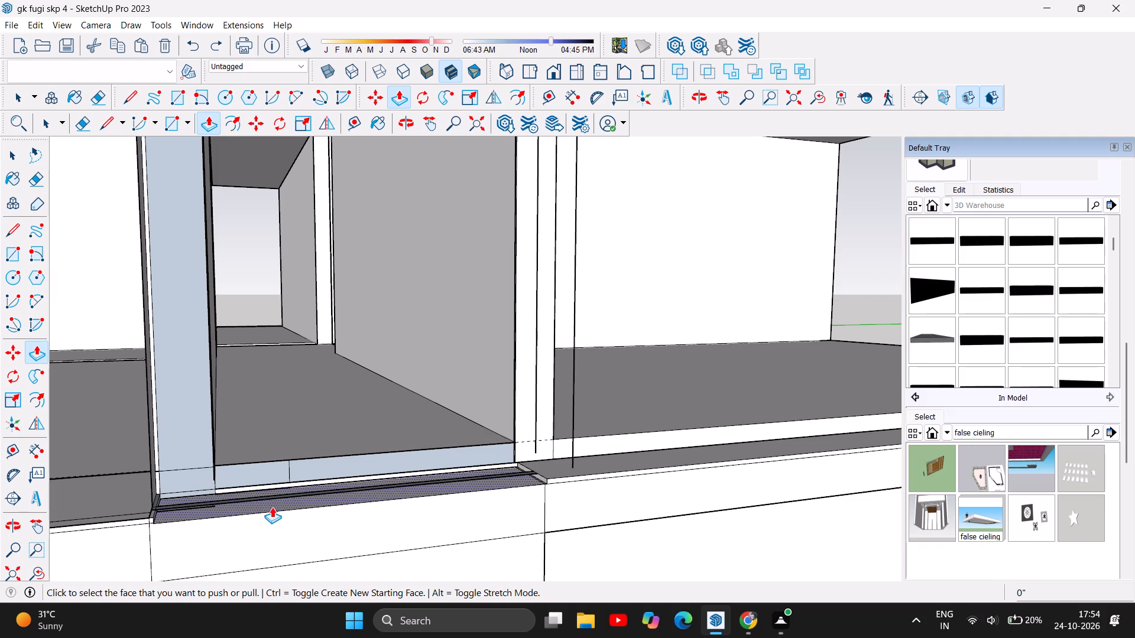
Delete the blue back faces on the column beside the side opening, at its base and along the adjoining slab edge.
click(6, 159)
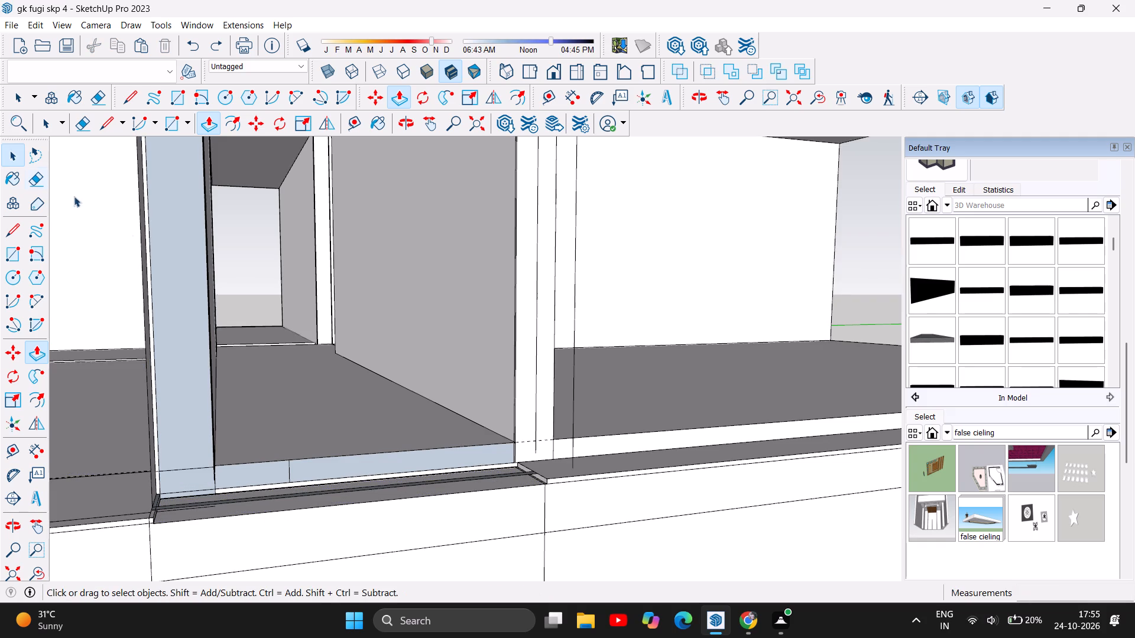
click(179, 269)
key(Delete)
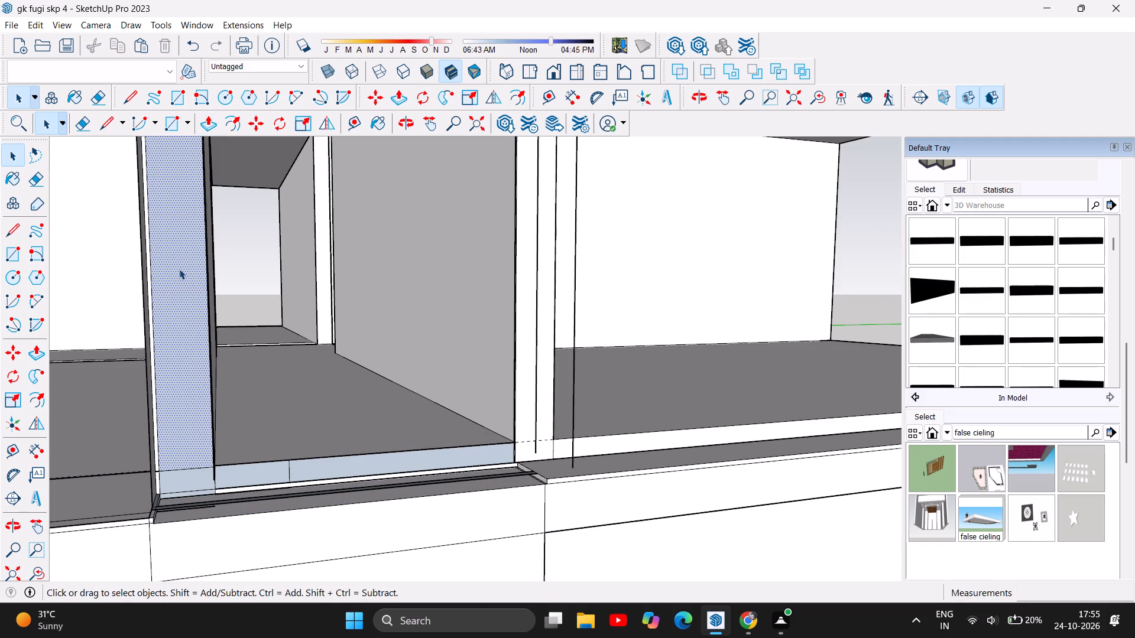
click(187, 481)
key(Delete)
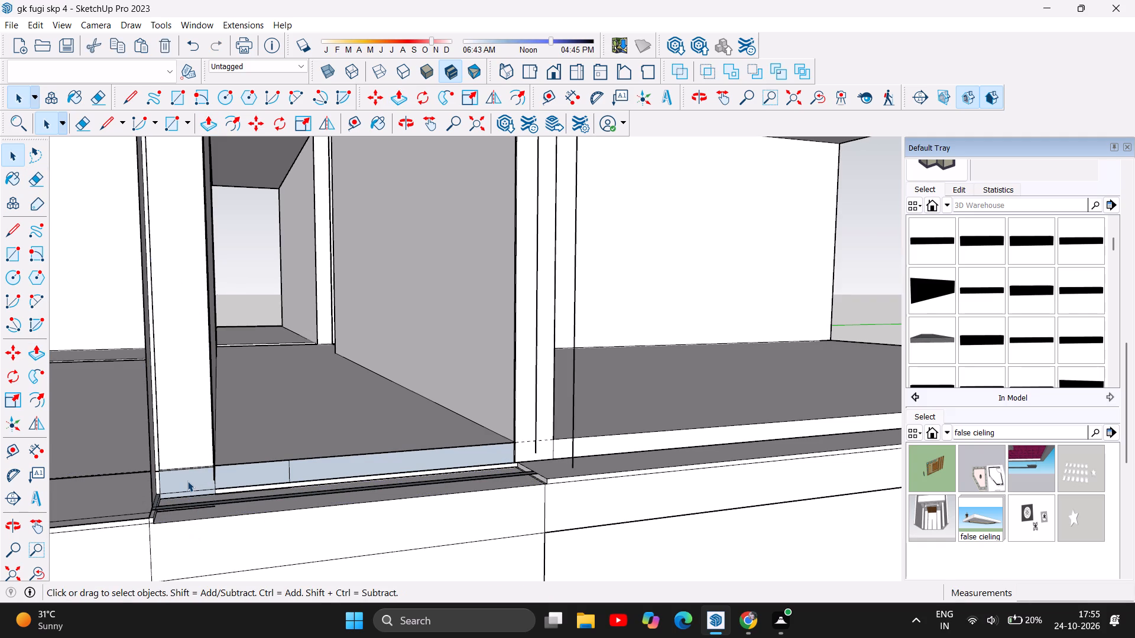
click(244, 480)
key(Delete)
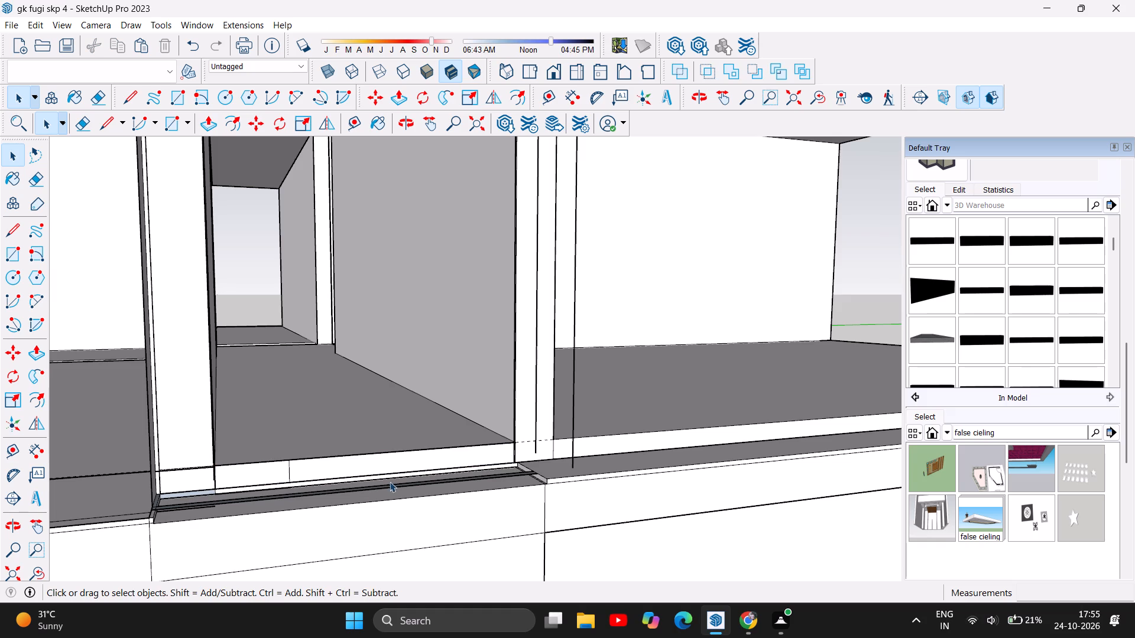
Delete the narrow groove and the short and long leftover edges along the ledge below the side opening.
scroll(166, 509, up, 9)
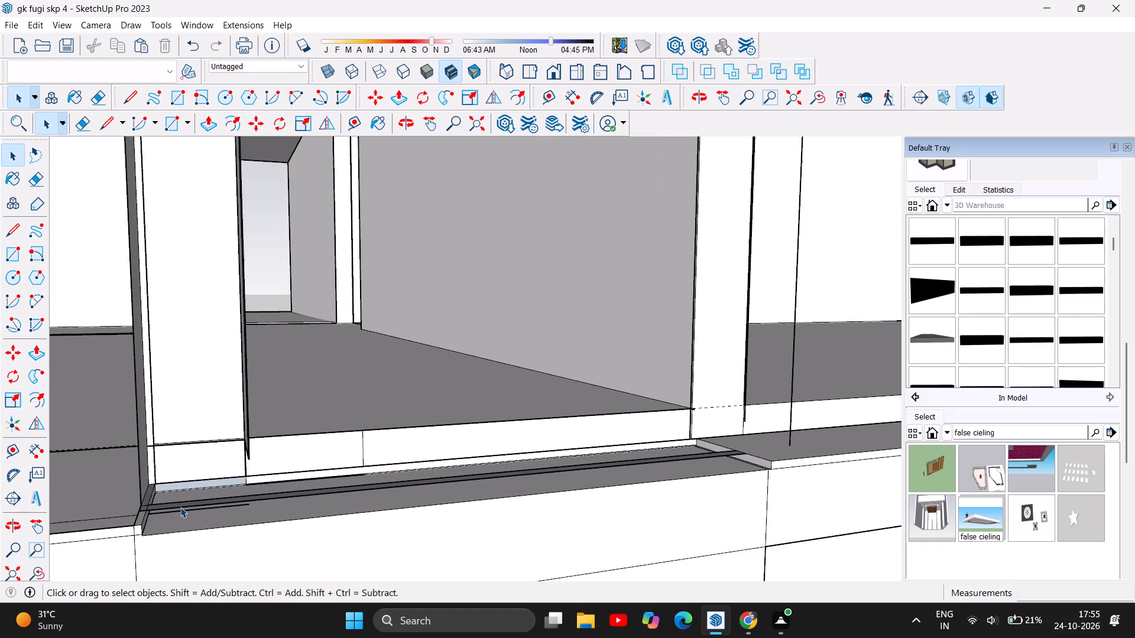
scroll(180, 507, up, 3)
click(175, 507)
key(Delete)
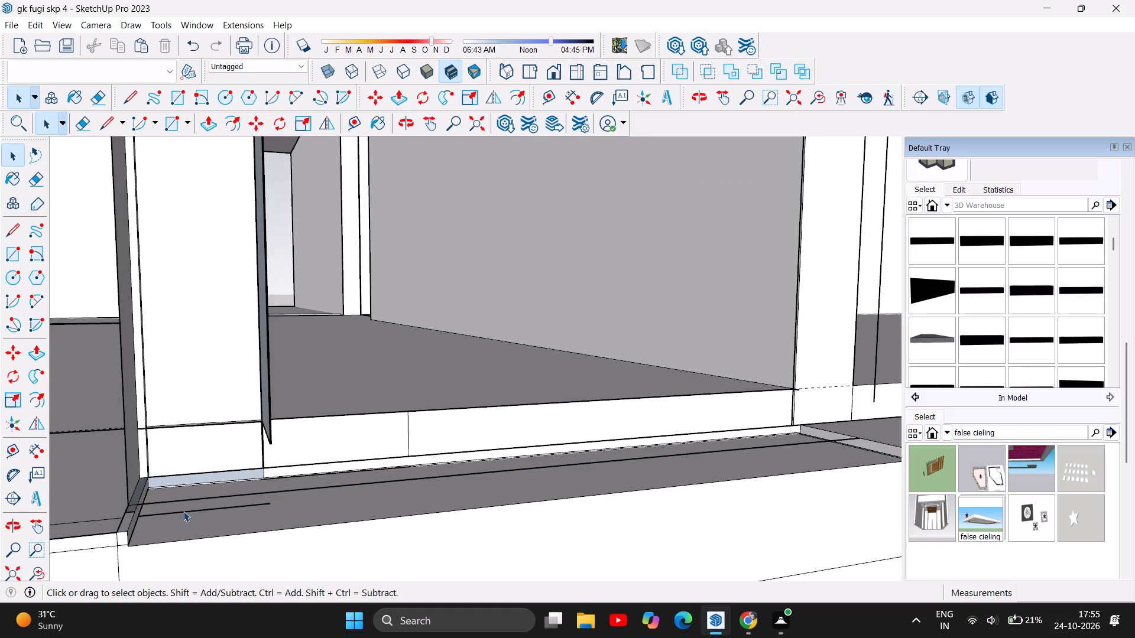
double_click(186, 512)
key(Delete)
click(201, 498)
key(Delete)
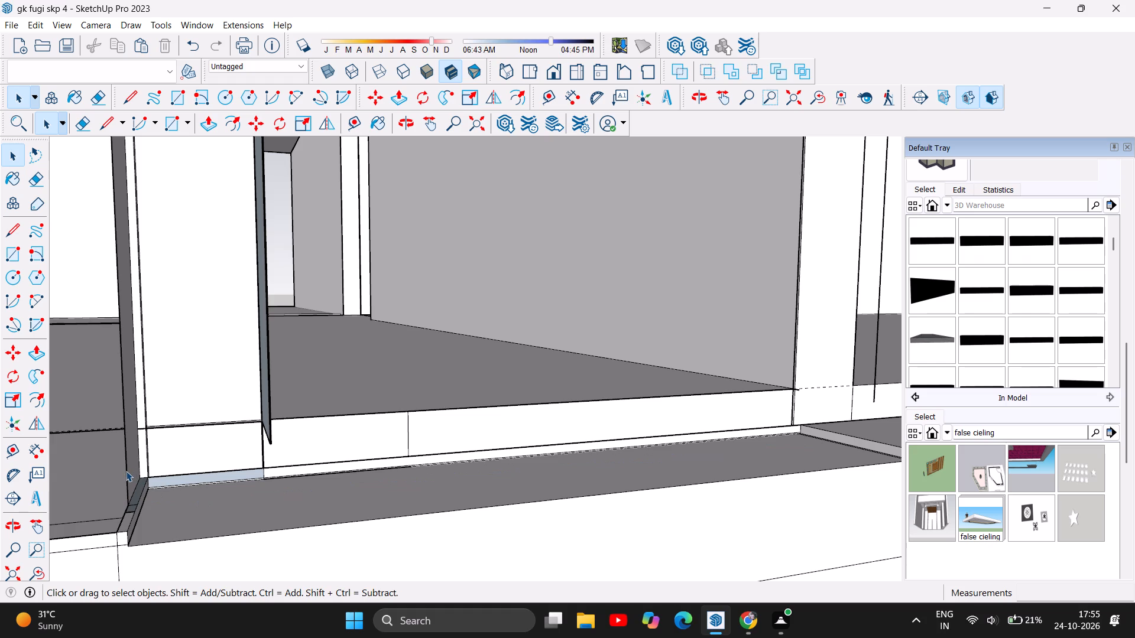
Delete the dark side face of the column and the thin projecting fin with its leftover edges beside the side opening.
click(126, 471)
key(Delete)
scroll(255, 518, down, 4)
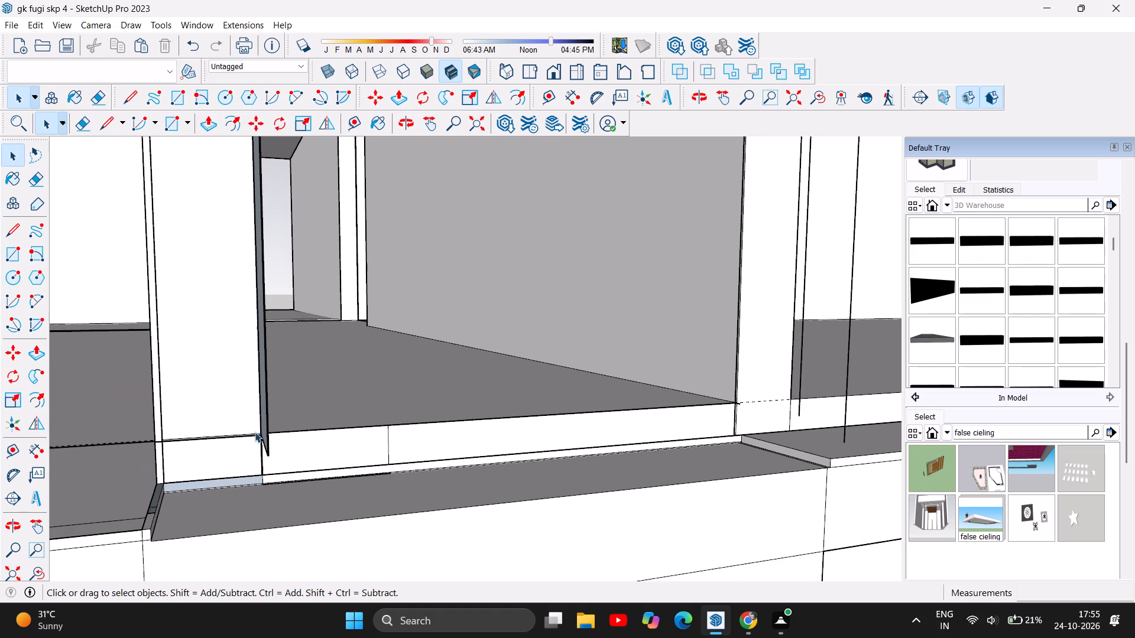
click(267, 409)
key(Delete)
click(267, 410)
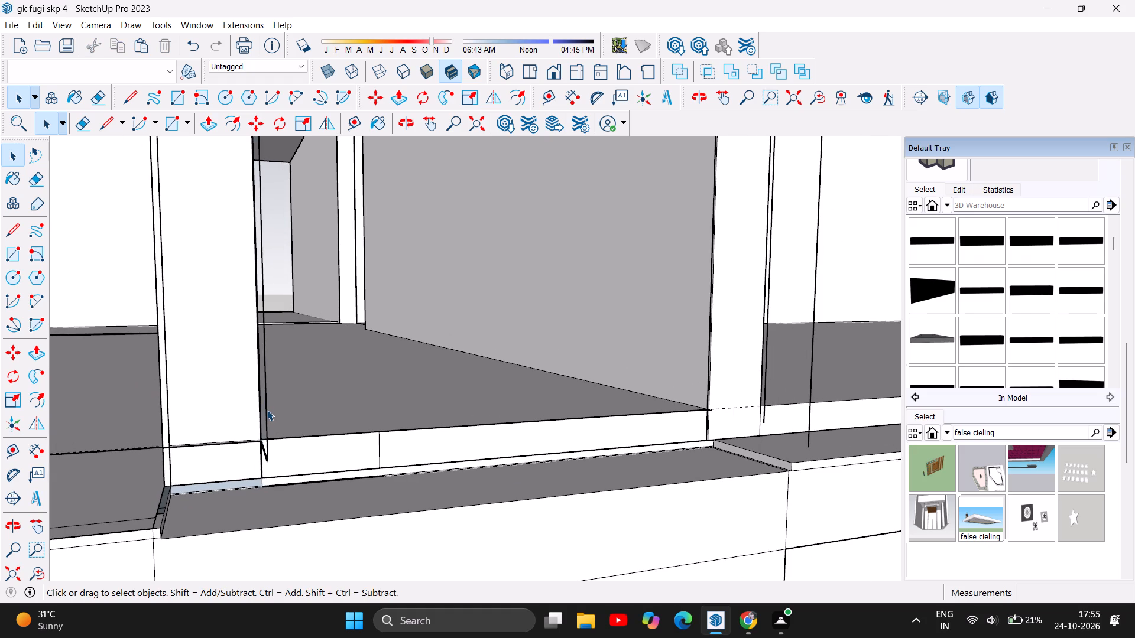
key(Delete)
click(264, 451)
key(Delete)
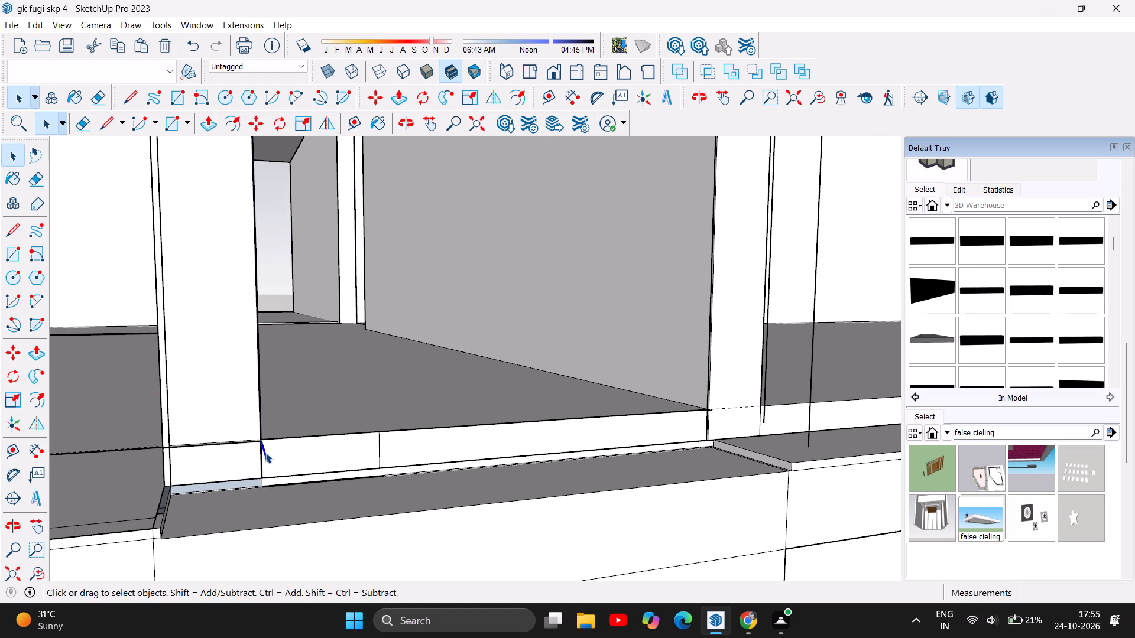
click(266, 455)
key(Delete)
Delete the long leftover edge along the ledge below the side opening and the blue back-face strip at the column base.
scroll(291, 492, up, 5)
click(293, 481)
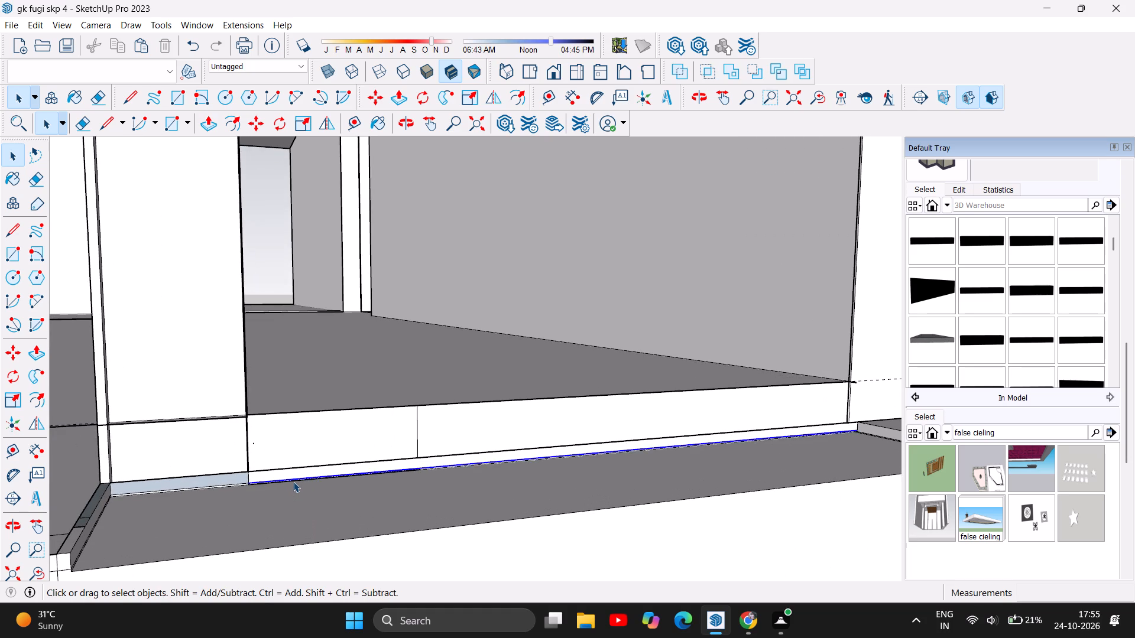
key(Delete)
click(197, 485)
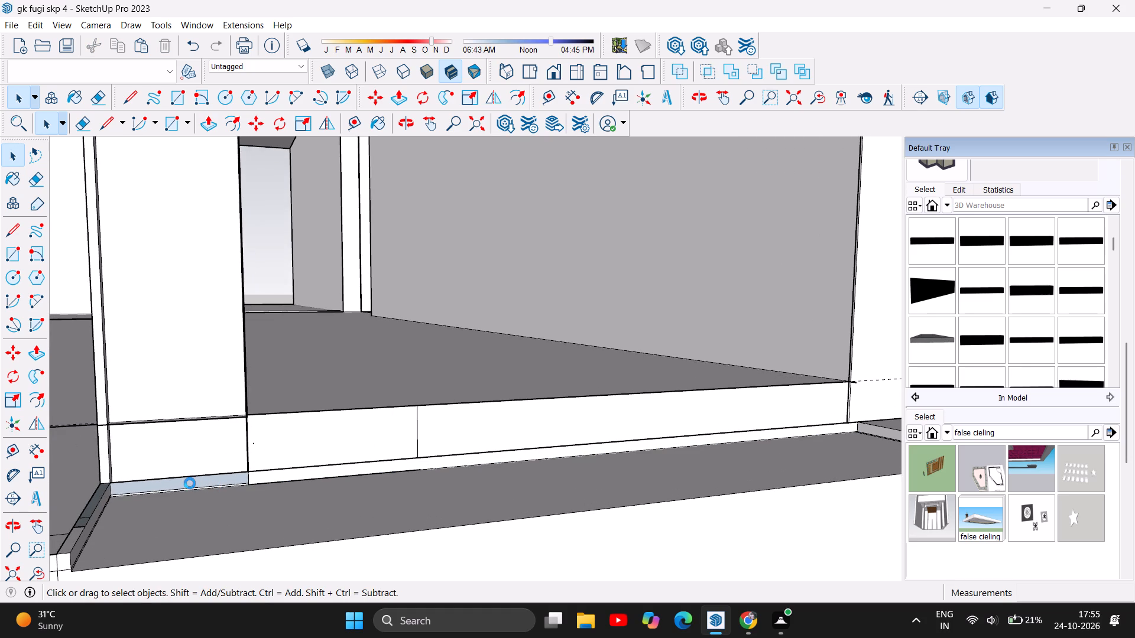
click(223, 481)
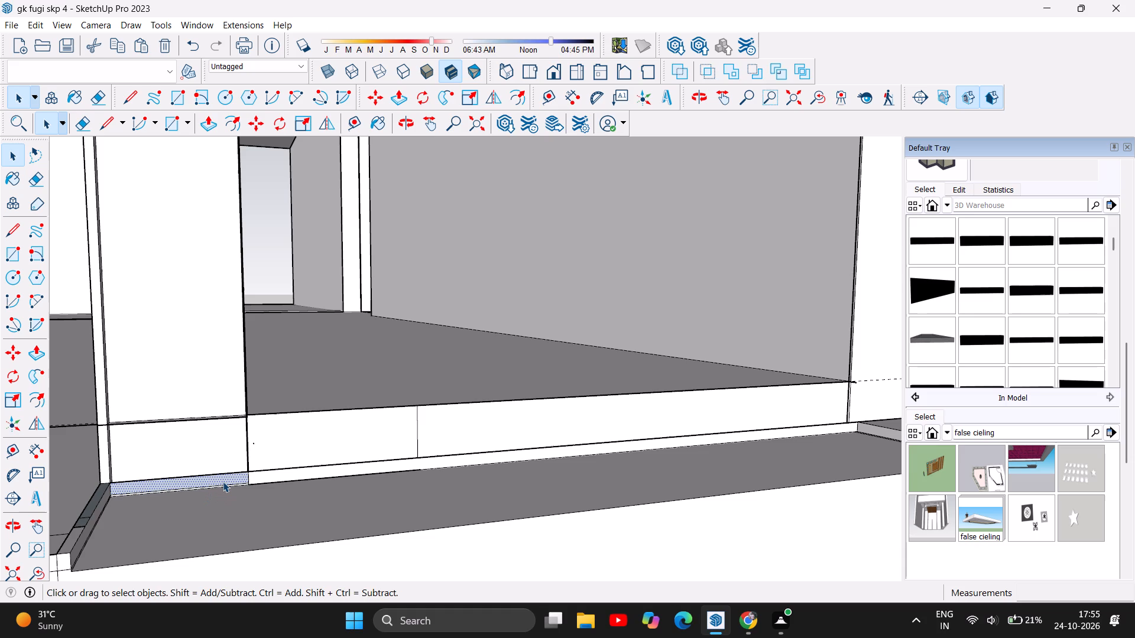
key(Delete)
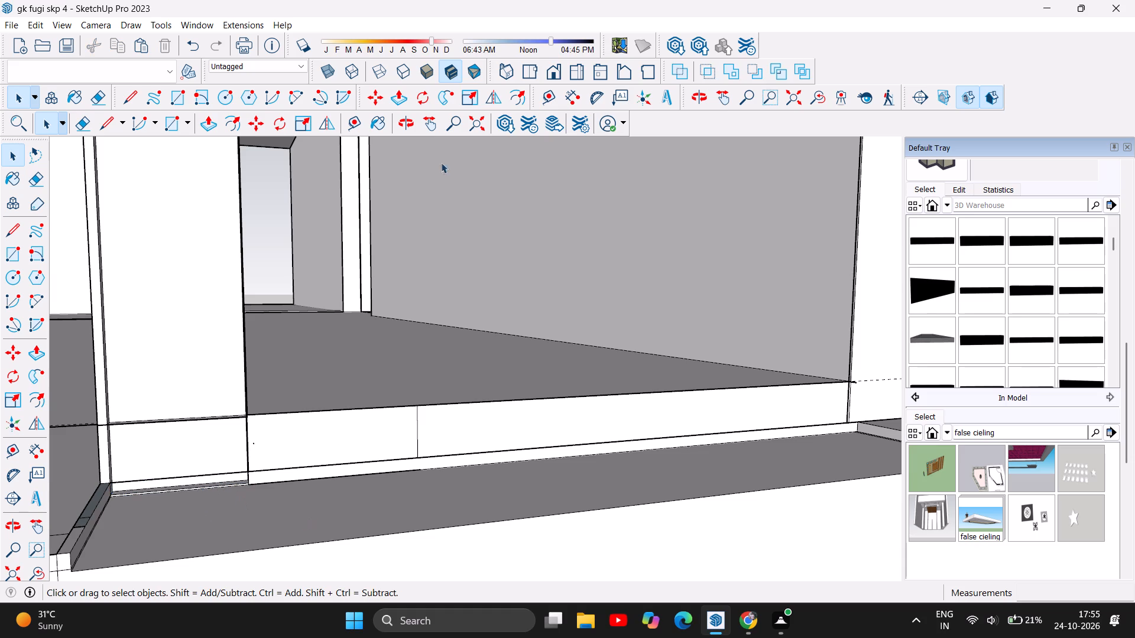
Push/Pull the top of the ledge below the side opening upward by 1/8", and again by 7/8".
click(212, 123)
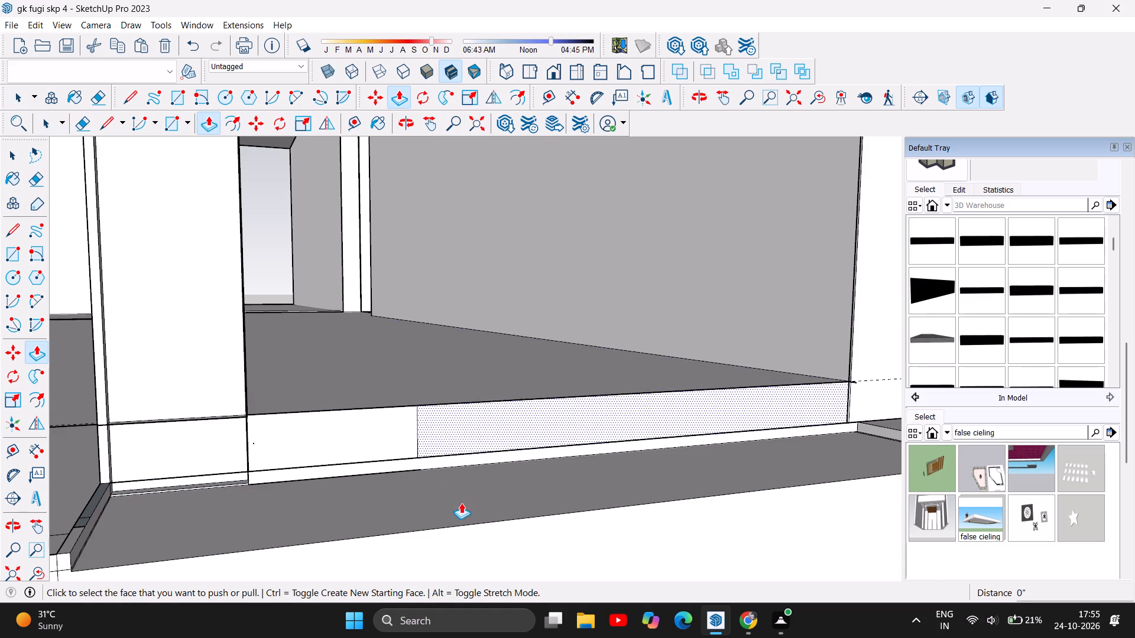
drag(463, 502, 469, 470)
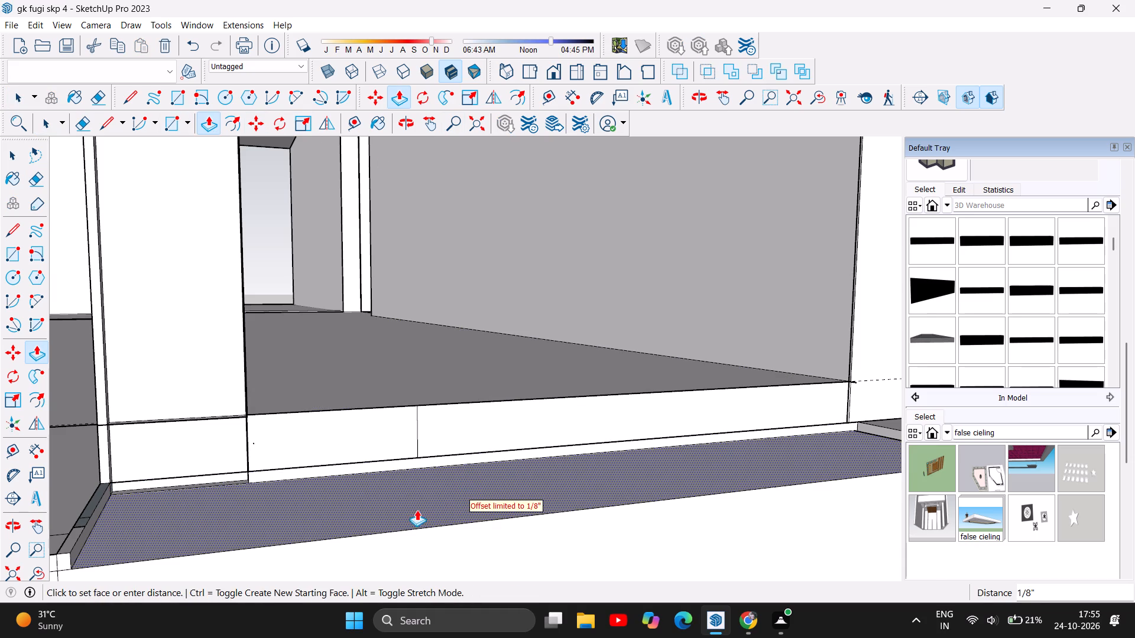
drag(417, 510, 419, 478)
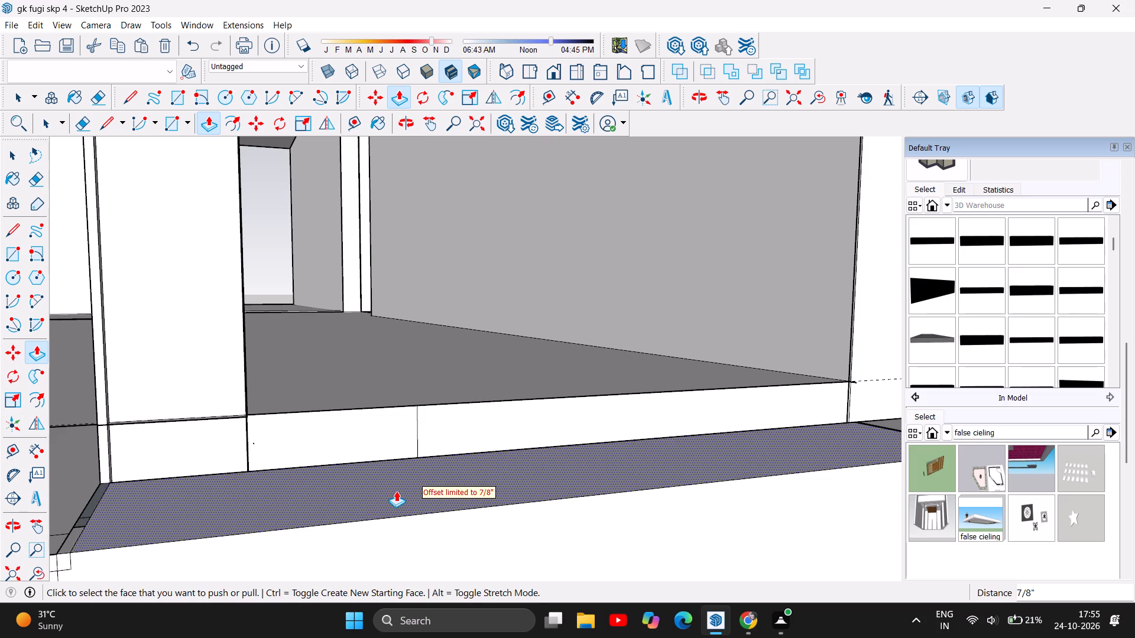
Try to Push/Pull the small front face at the column base, above the ledge, outward.
scroll(479, 463, down, 12)
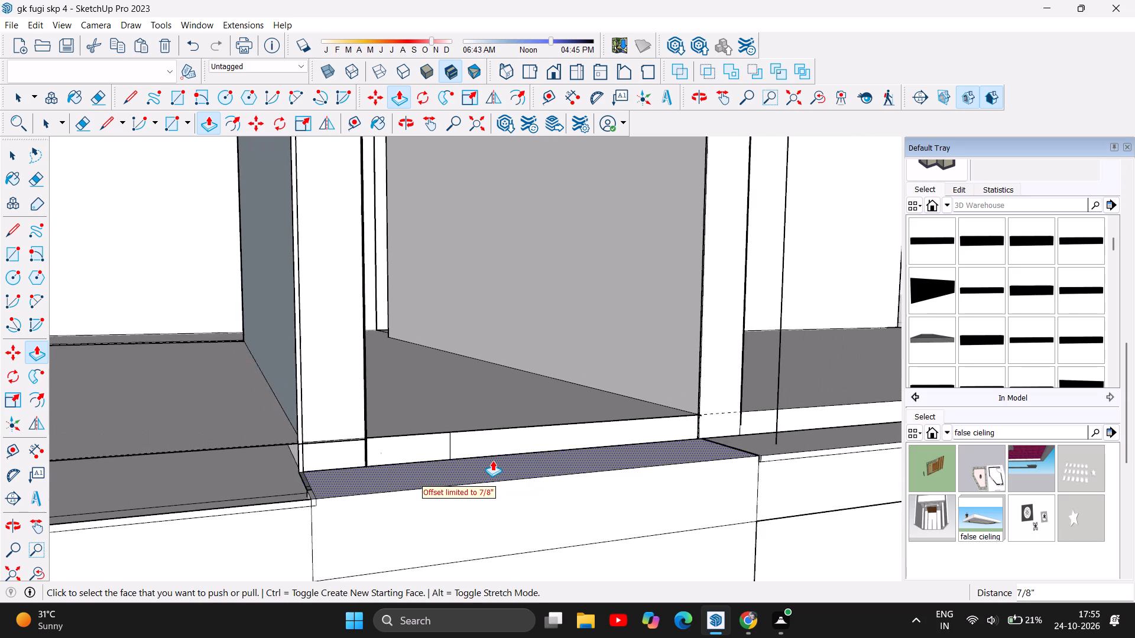
scroll(492, 460, down, 5)
scroll(498, 458, up, 2)
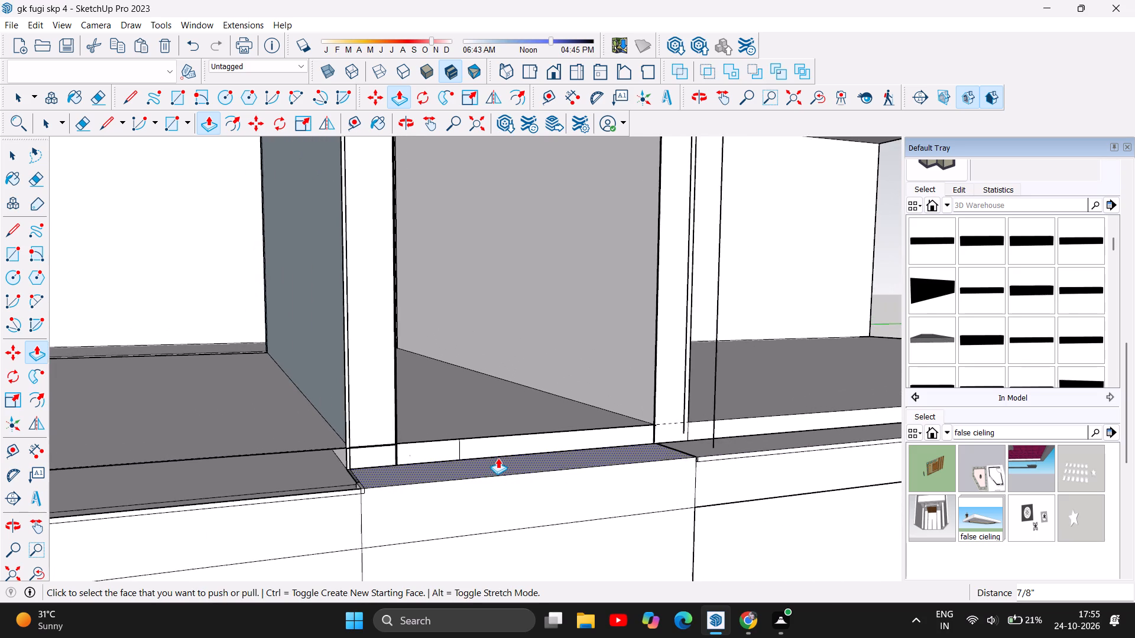
scroll(498, 458, up, 4)
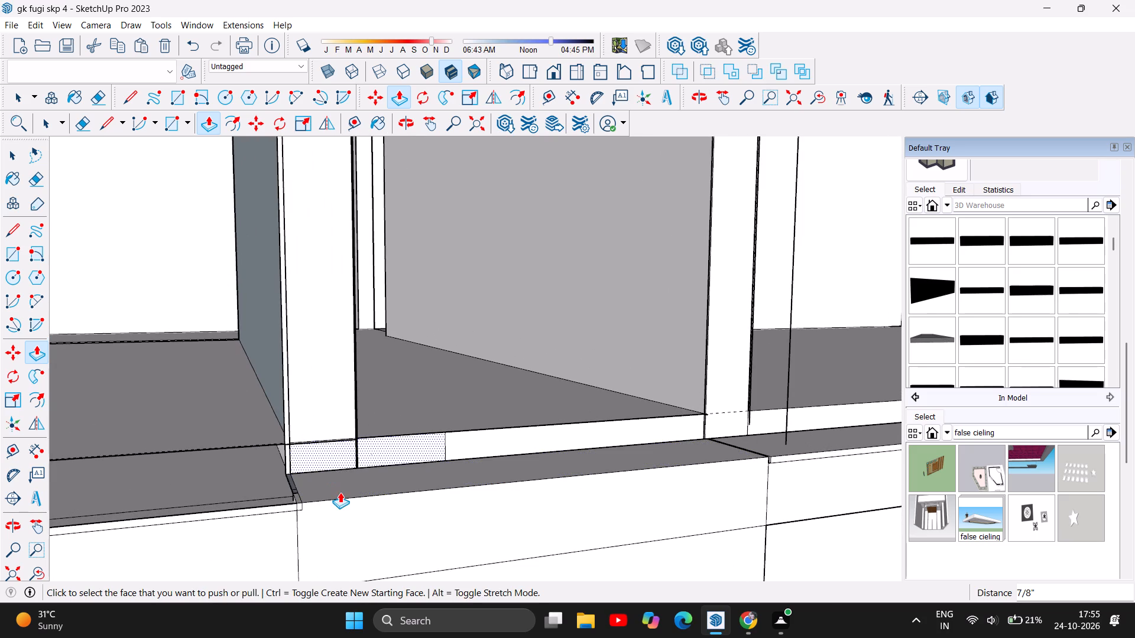
scroll(340, 496, up, 5)
scroll(327, 476, down, 1)
scroll(319, 471, up, 10)
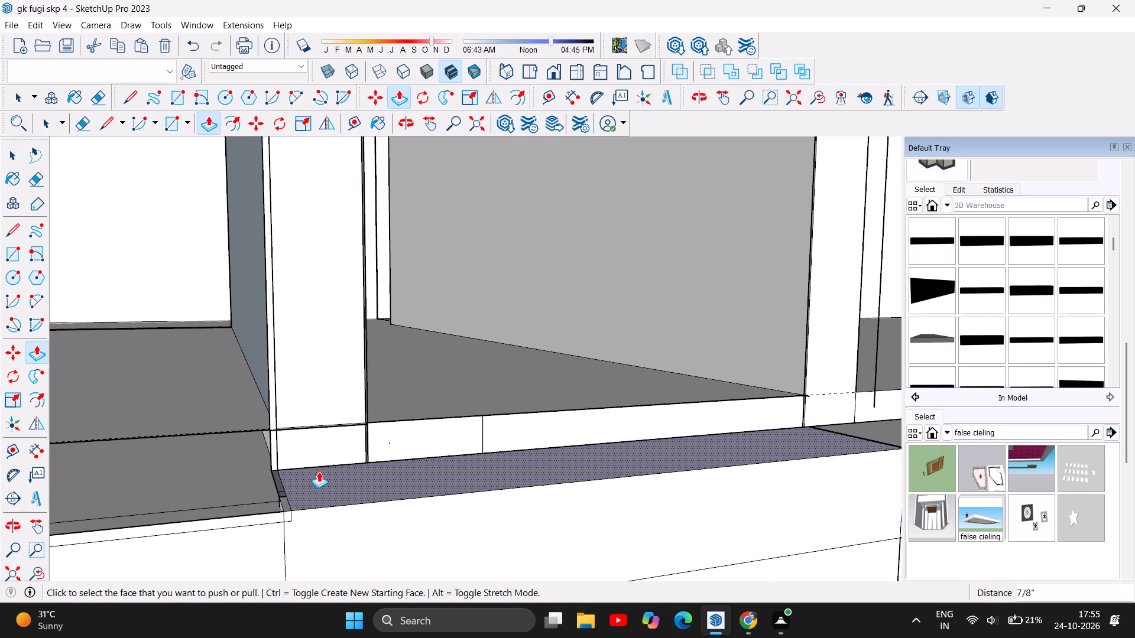
scroll(319, 471, up, 4)
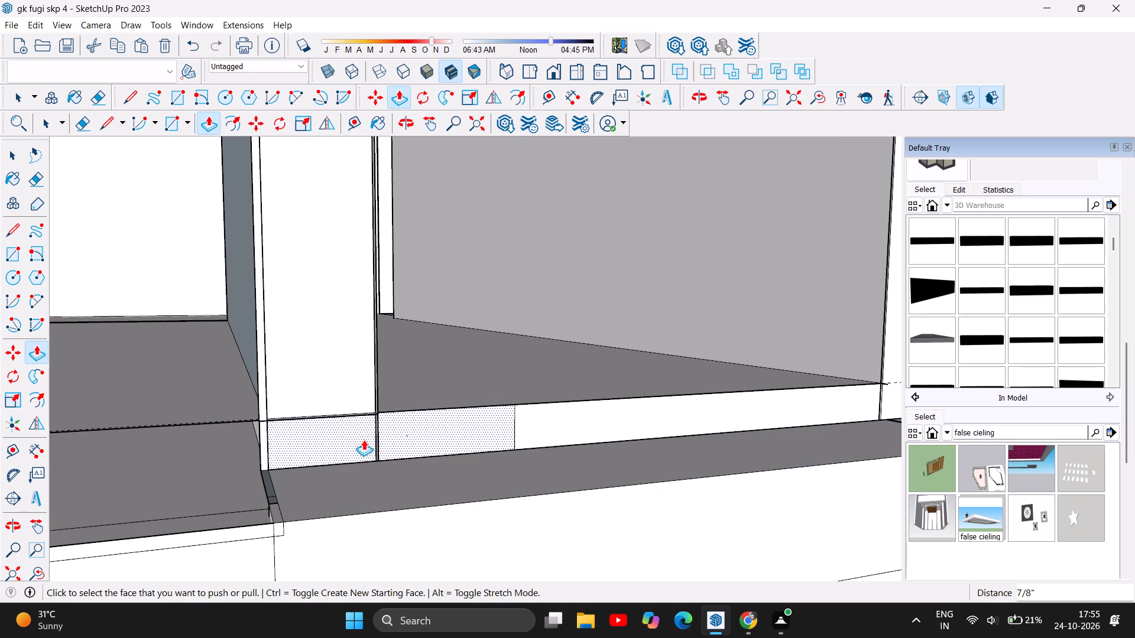
drag(347, 438, 359, 485)
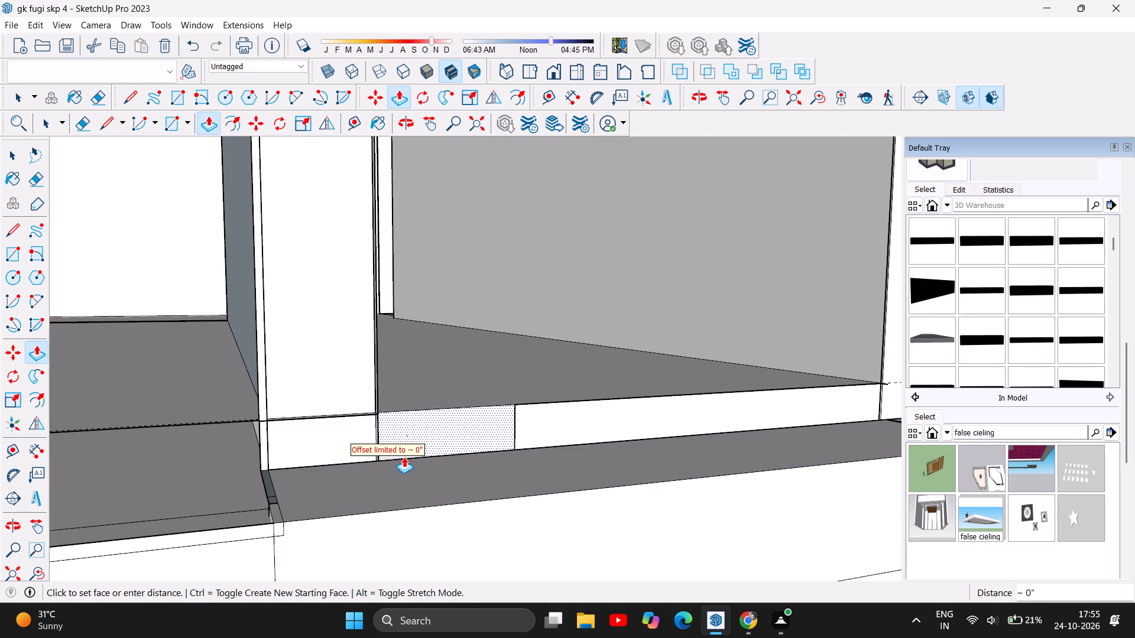
Push/Pull the ledge top below the side opening upward into a low wall in front of the opening.
scroll(302, 508, down, 12)
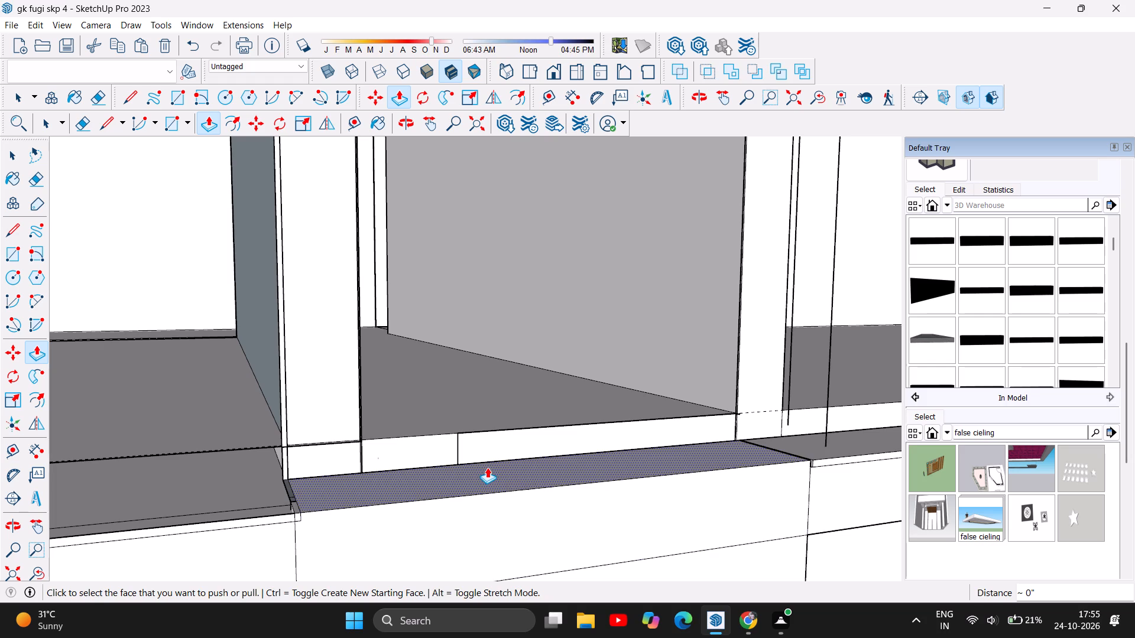
scroll(540, 449, down, 7)
scroll(559, 461, up, 1)
scroll(577, 471, down, 5)
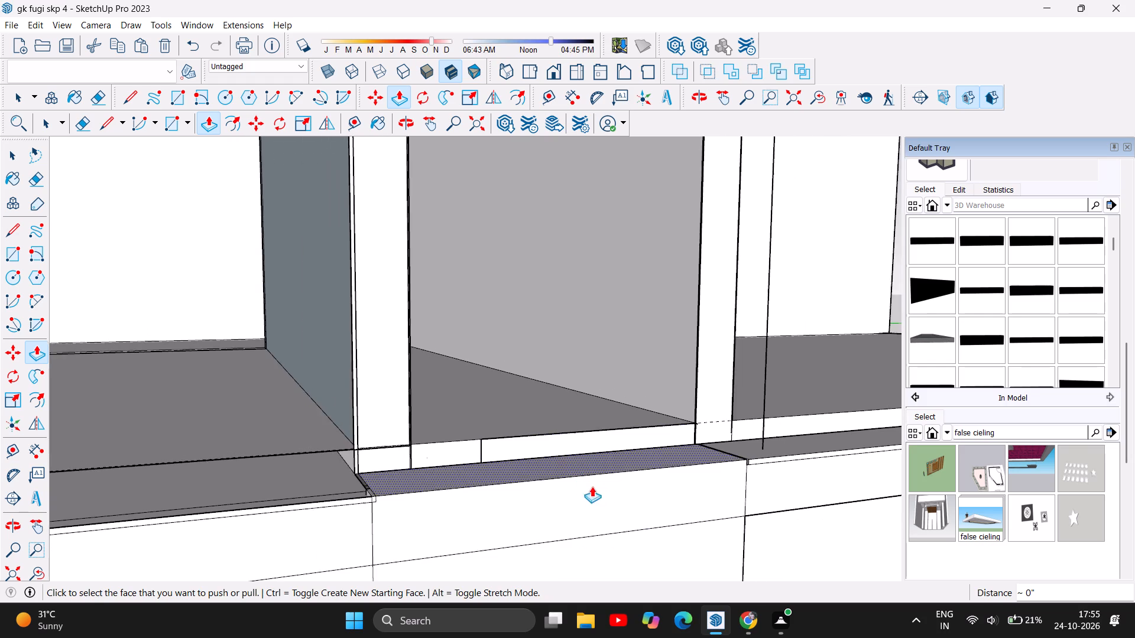
scroll(592, 486, down, 2)
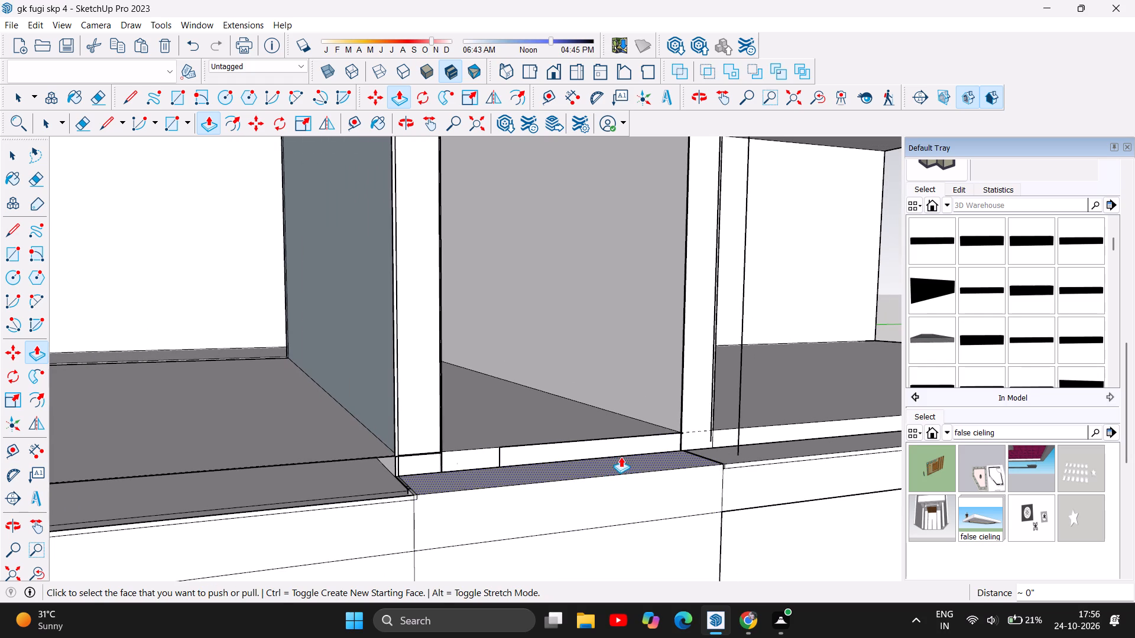
drag(621, 457, 599, 223)
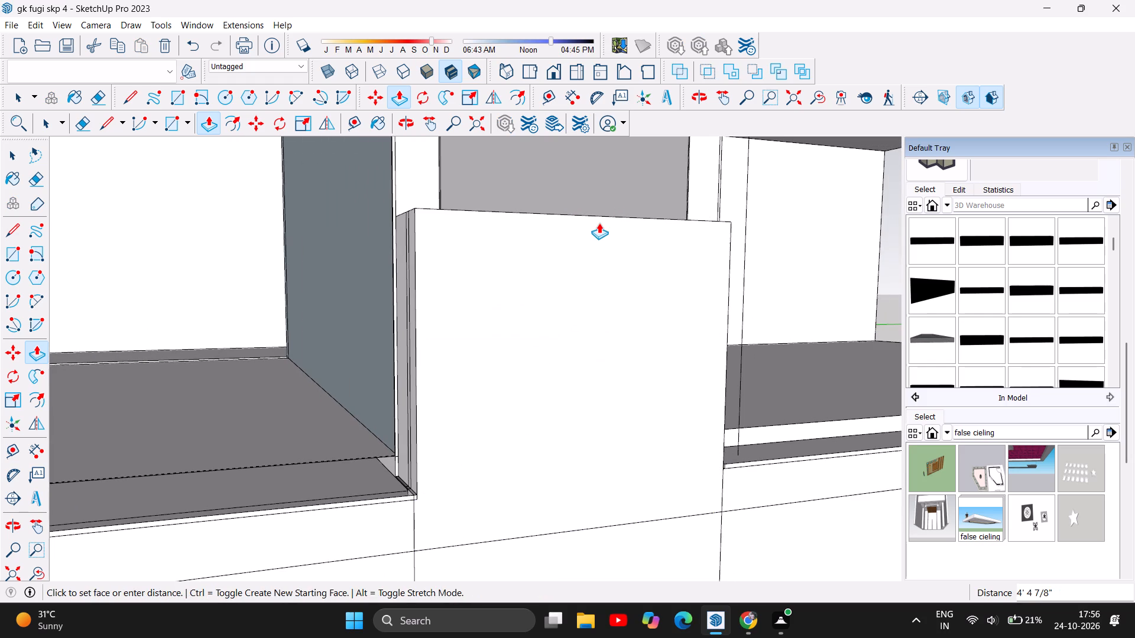
drag(599, 223, 592, 338)
Push/Pull the adjoining ledge strip along the neighbouring room's floor edge upward by 7/8".
drag(278, 494, 280, 492)
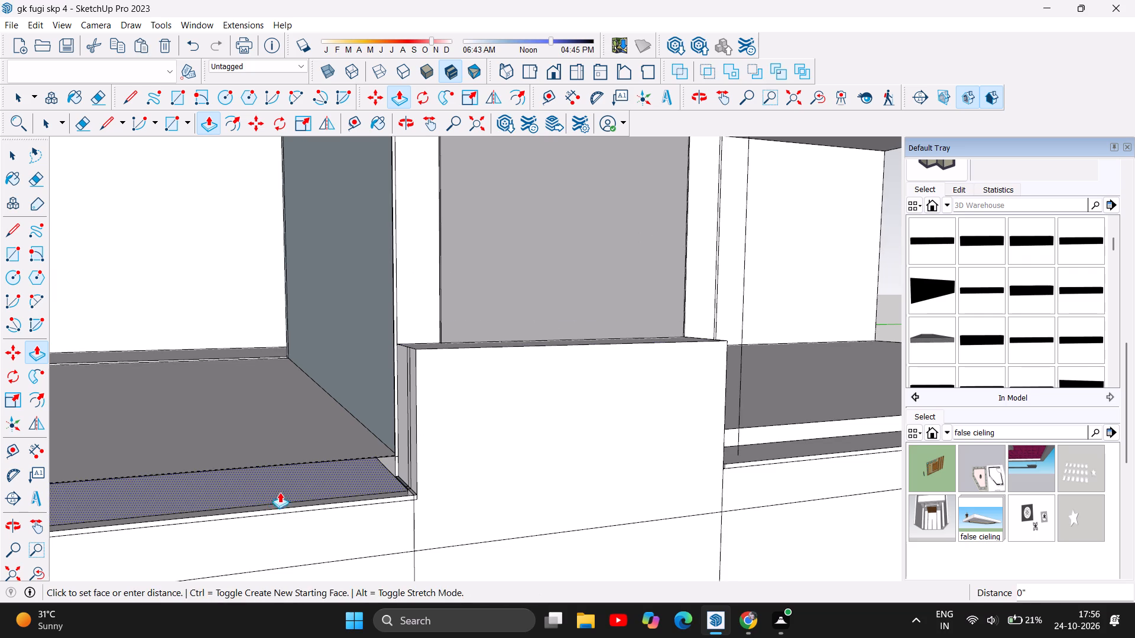
drag(280, 492, 299, 425)
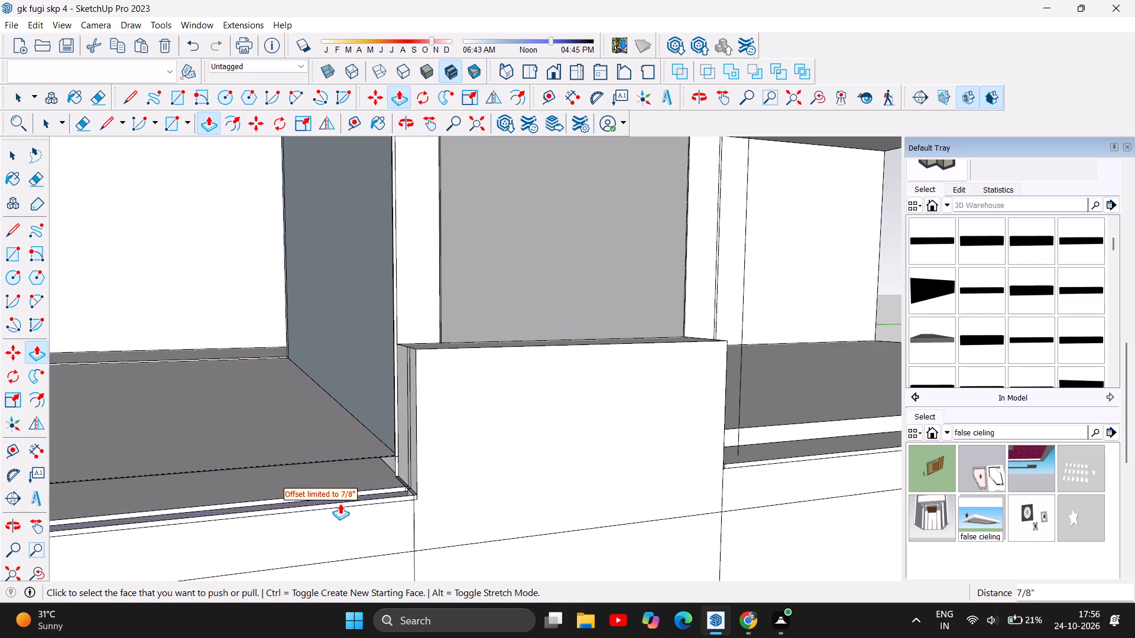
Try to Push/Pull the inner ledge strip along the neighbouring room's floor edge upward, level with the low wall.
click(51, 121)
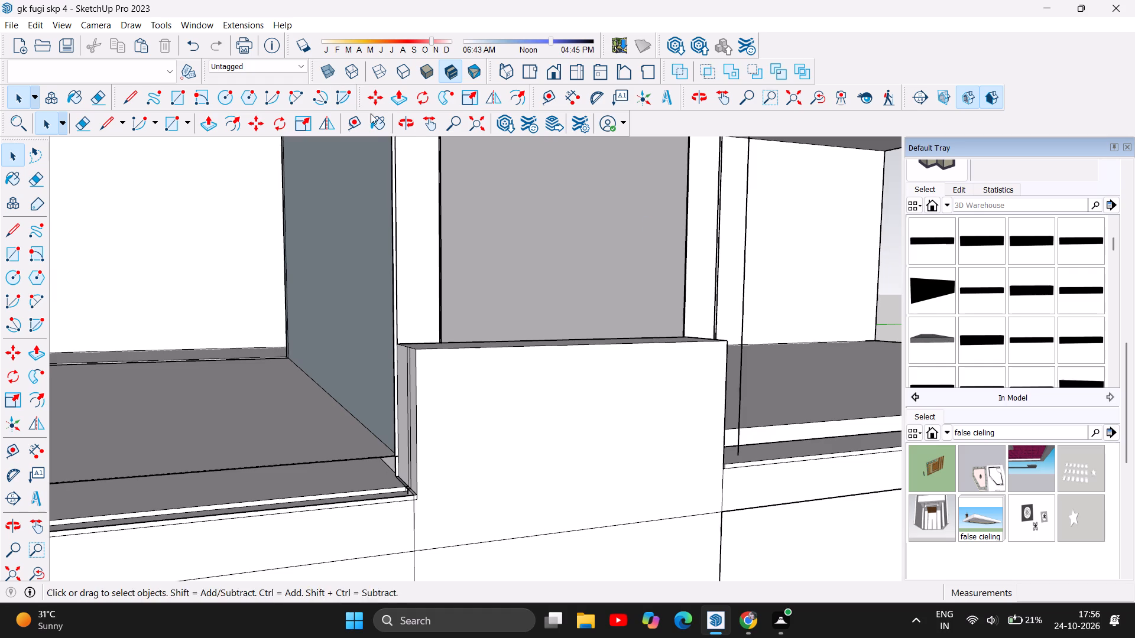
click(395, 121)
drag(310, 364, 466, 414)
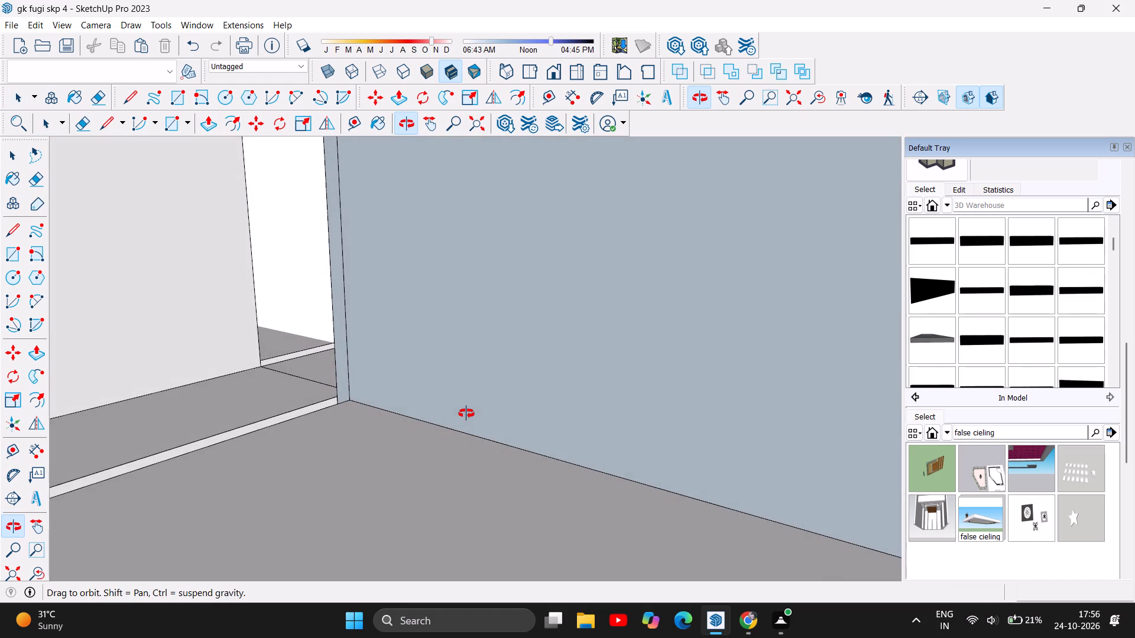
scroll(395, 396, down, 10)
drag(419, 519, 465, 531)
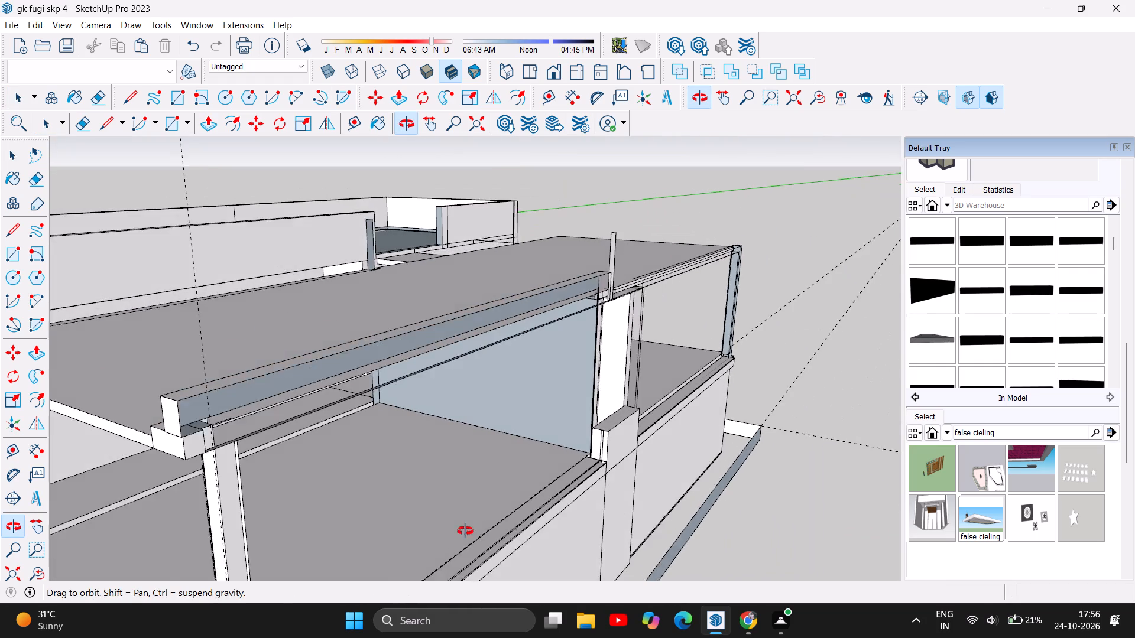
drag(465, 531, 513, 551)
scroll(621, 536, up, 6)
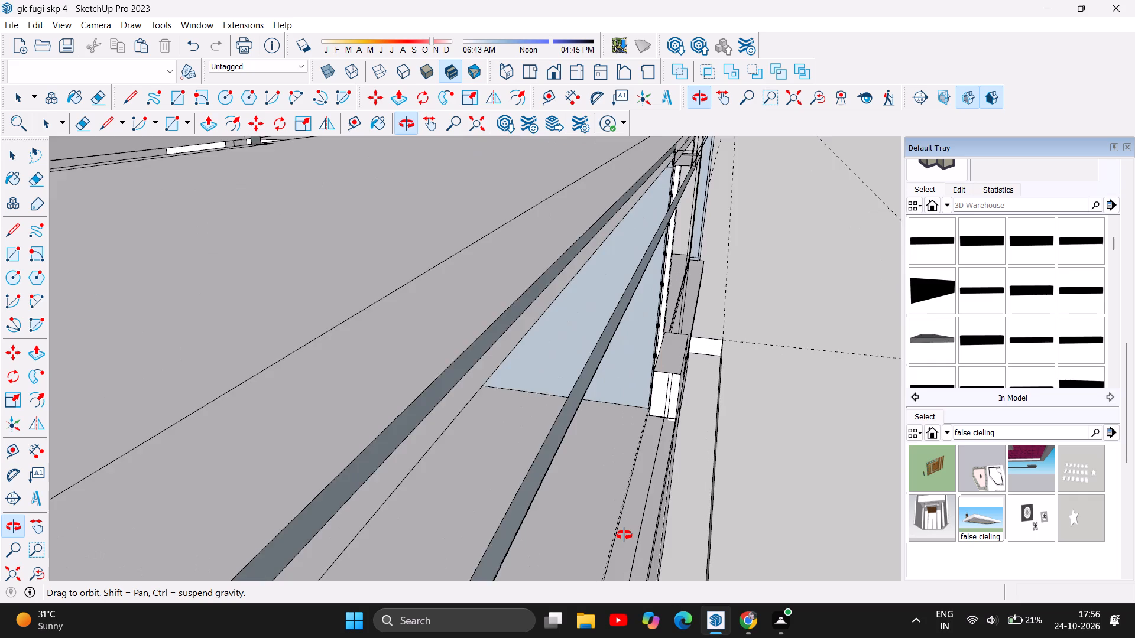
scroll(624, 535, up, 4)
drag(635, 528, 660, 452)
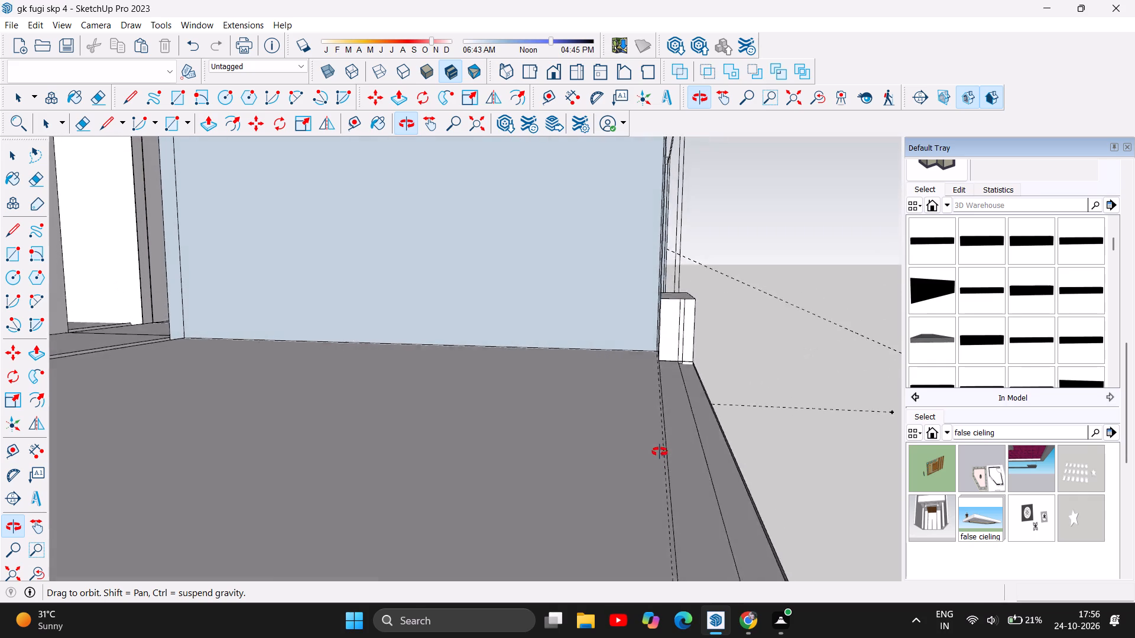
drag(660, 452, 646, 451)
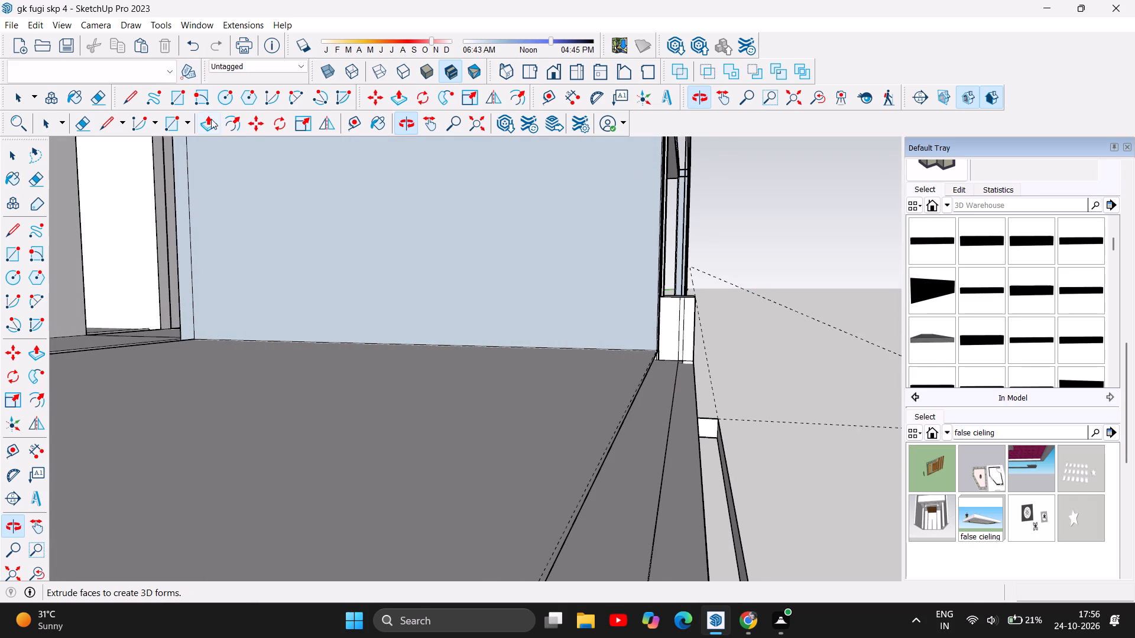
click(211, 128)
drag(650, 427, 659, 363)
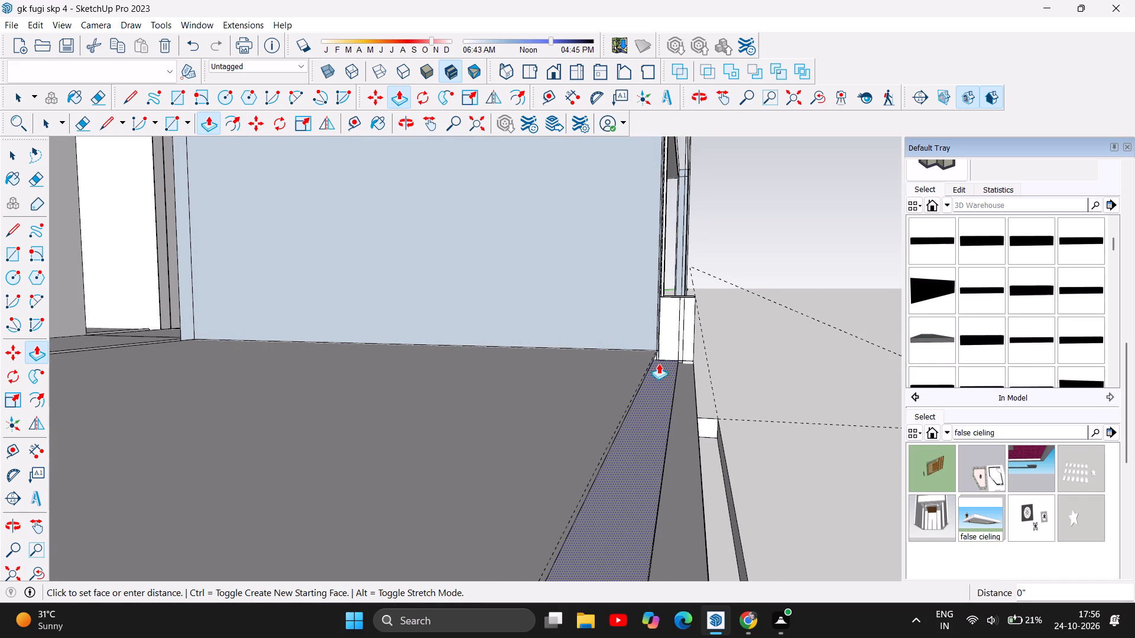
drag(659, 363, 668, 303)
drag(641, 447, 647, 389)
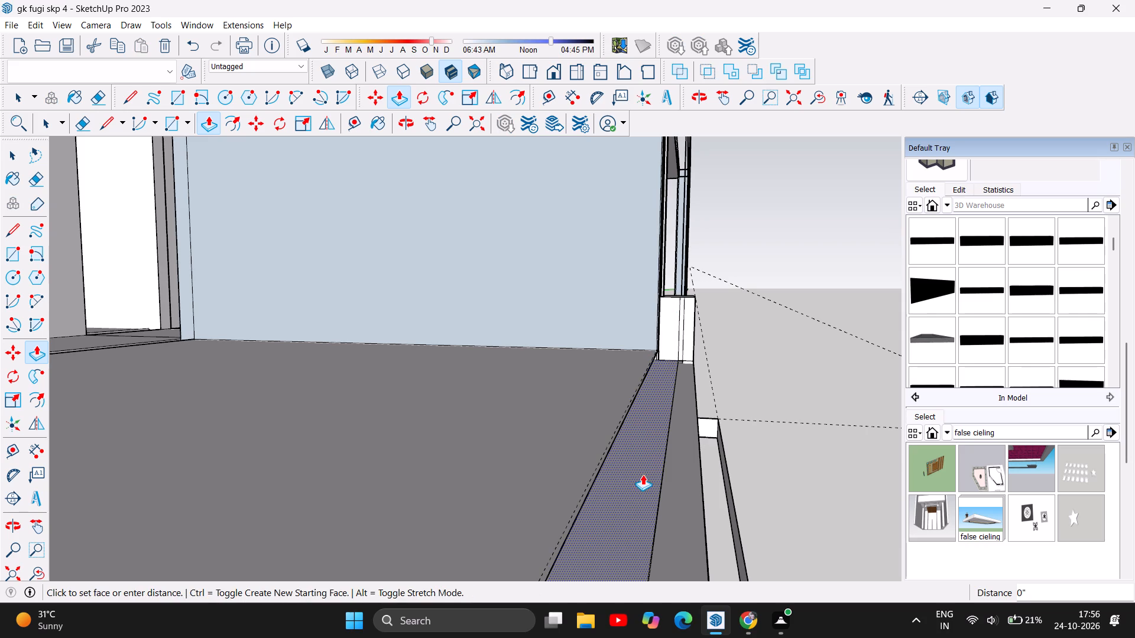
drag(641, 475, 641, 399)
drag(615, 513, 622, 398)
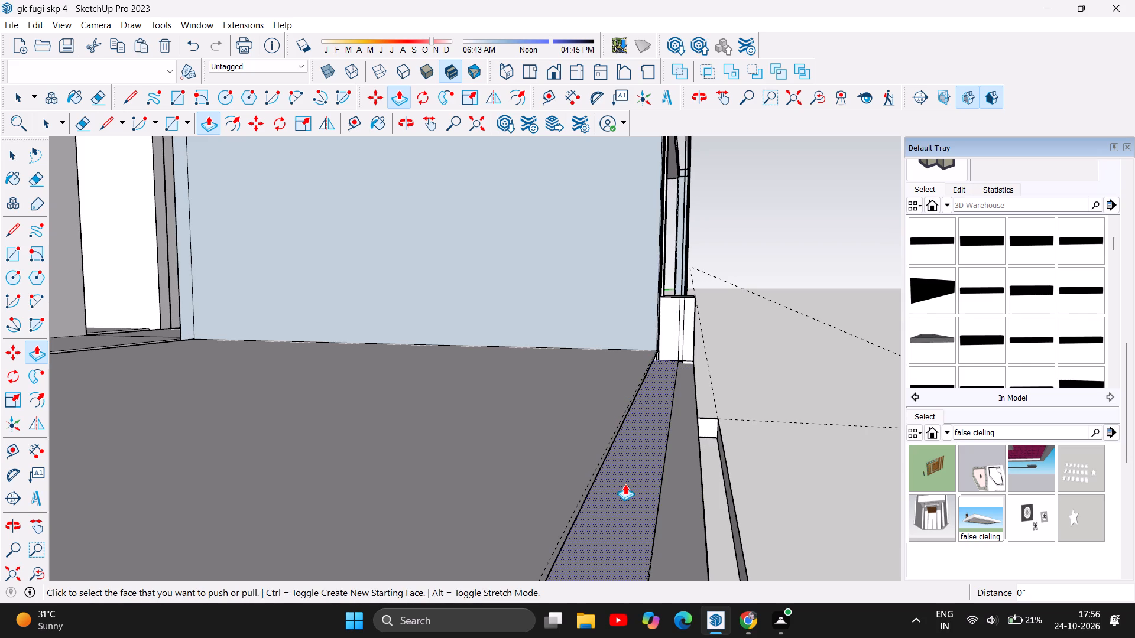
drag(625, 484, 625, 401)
Push/Pull the inner end face of the low wall along the neighbouring room's ledge by about 5/8", and again by about 14' 2 15/16".
scroll(666, 347, up, 10)
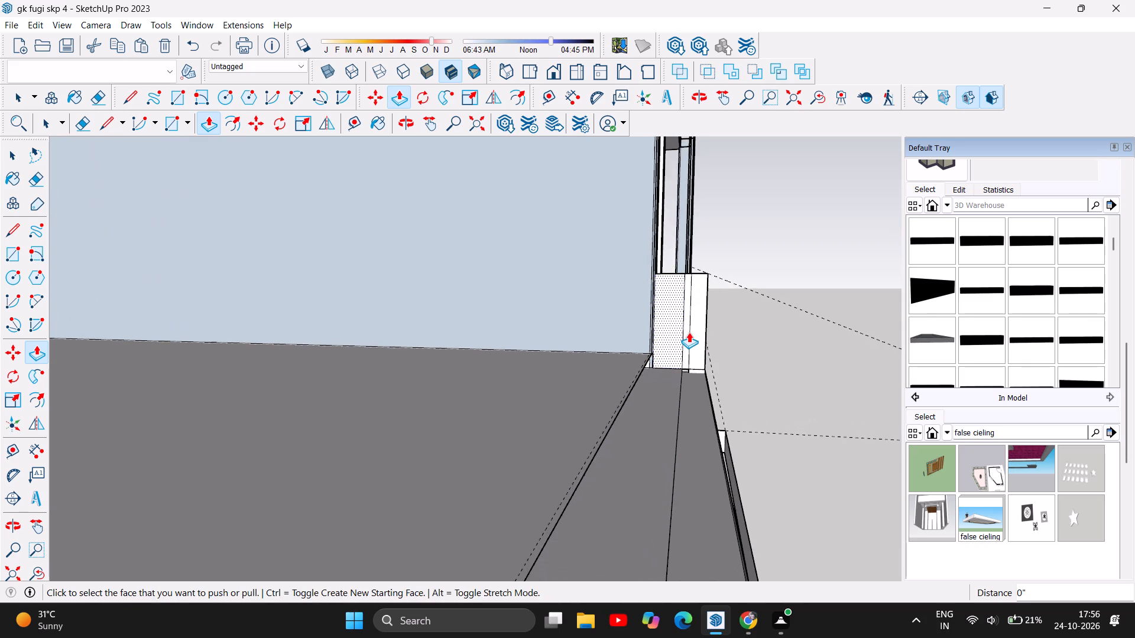
scroll(689, 332, up, 1)
drag(676, 323, 625, 375)
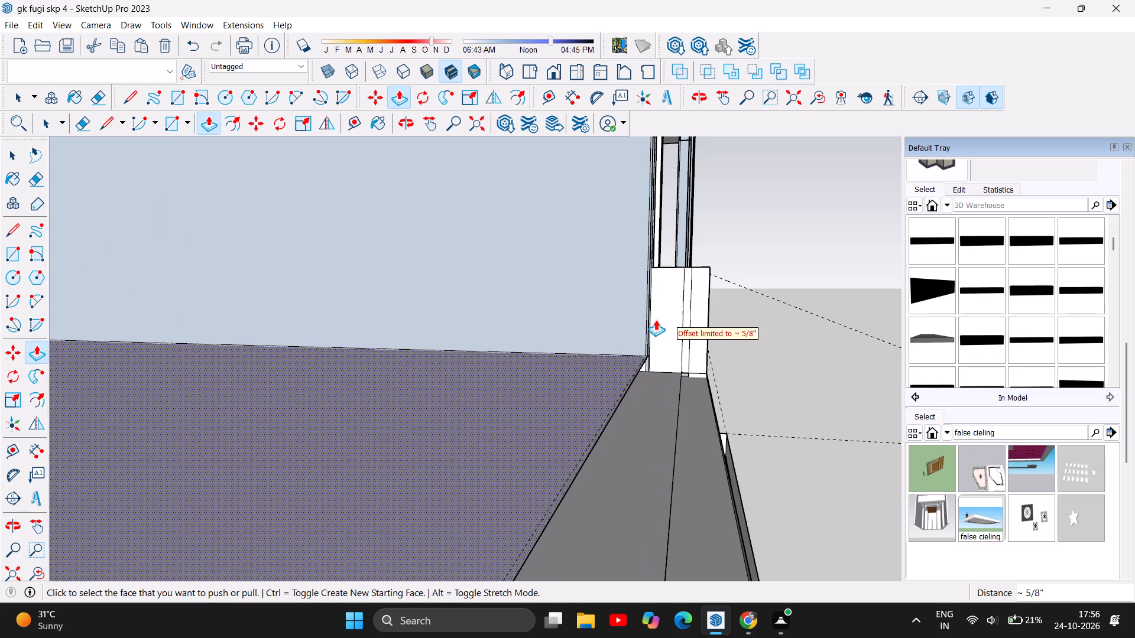
drag(675, 310, 525, 482)
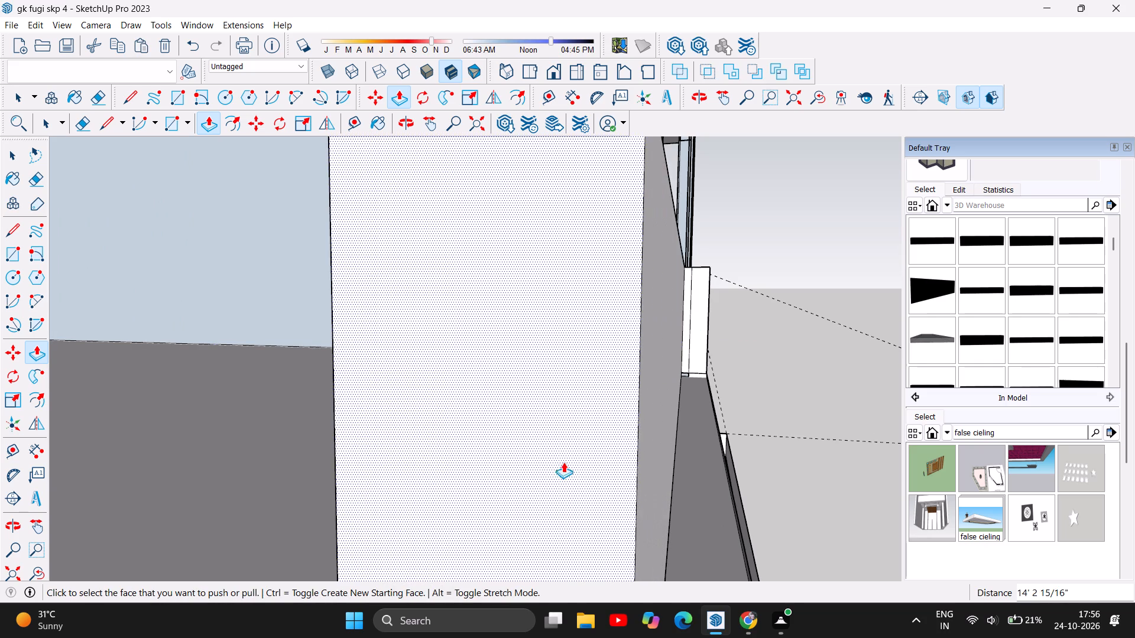
Push/Pull the low wall's extended end face back along the ledge by about 15' 3 1/4".
scroll(553, 419, down, 6)
scroll(474, 439, down, 7)
scroll(343, 394, down, 5)
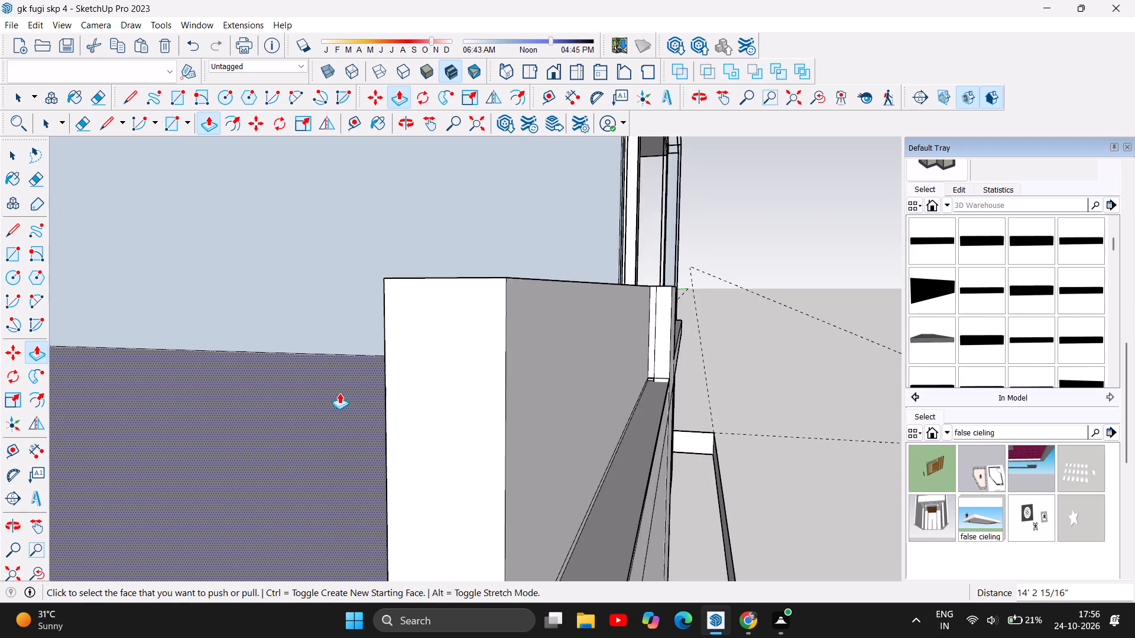
scroll(339, 393, down, 11)
scroll(642, 315, down, 7)
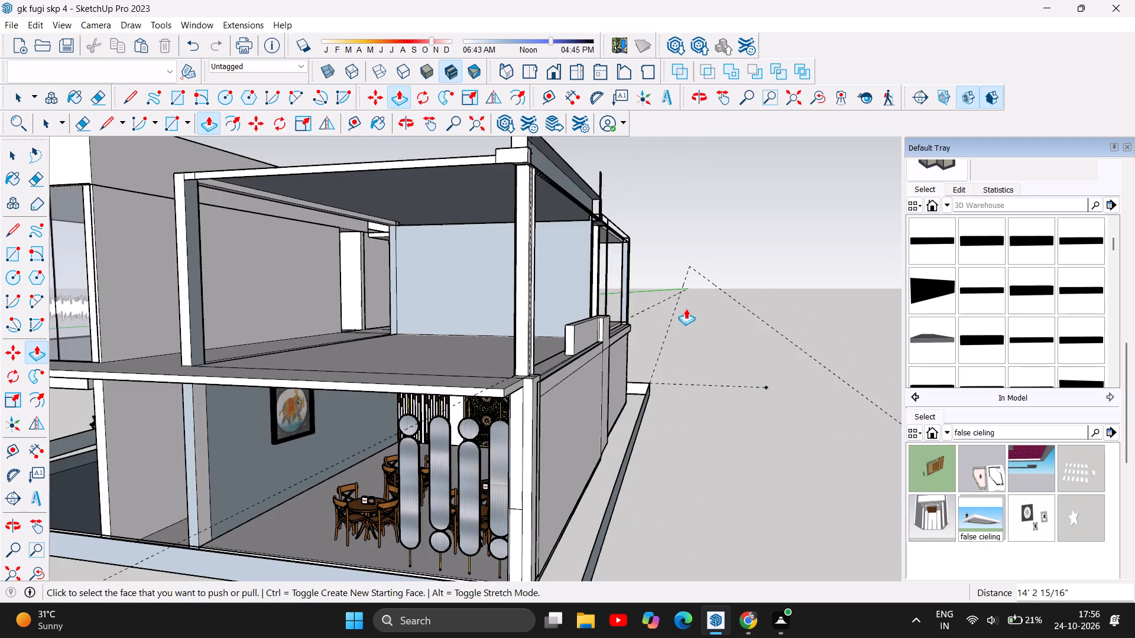
scroll(618, 313, up, 6)
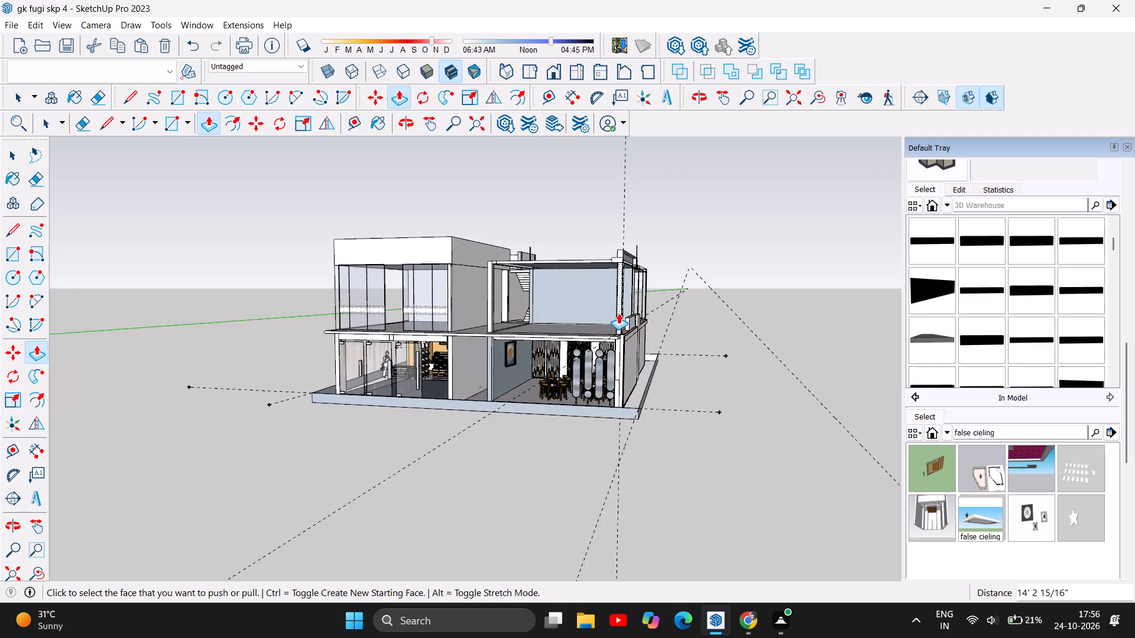
scroll(618, 313, up, 14)
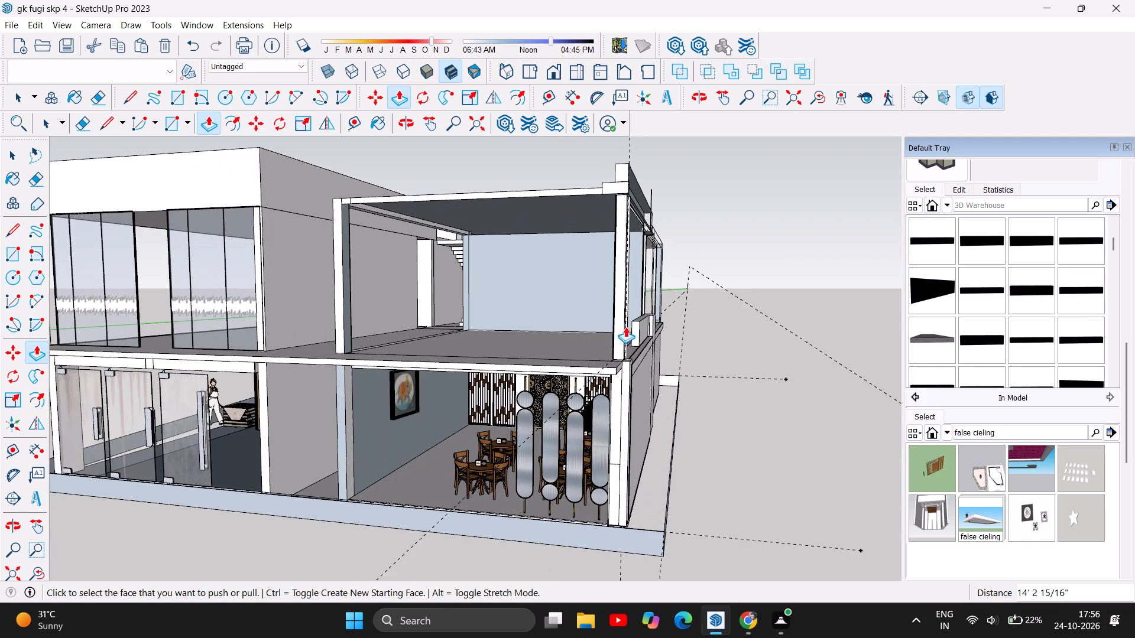
scroll(625, 327, up, 12)
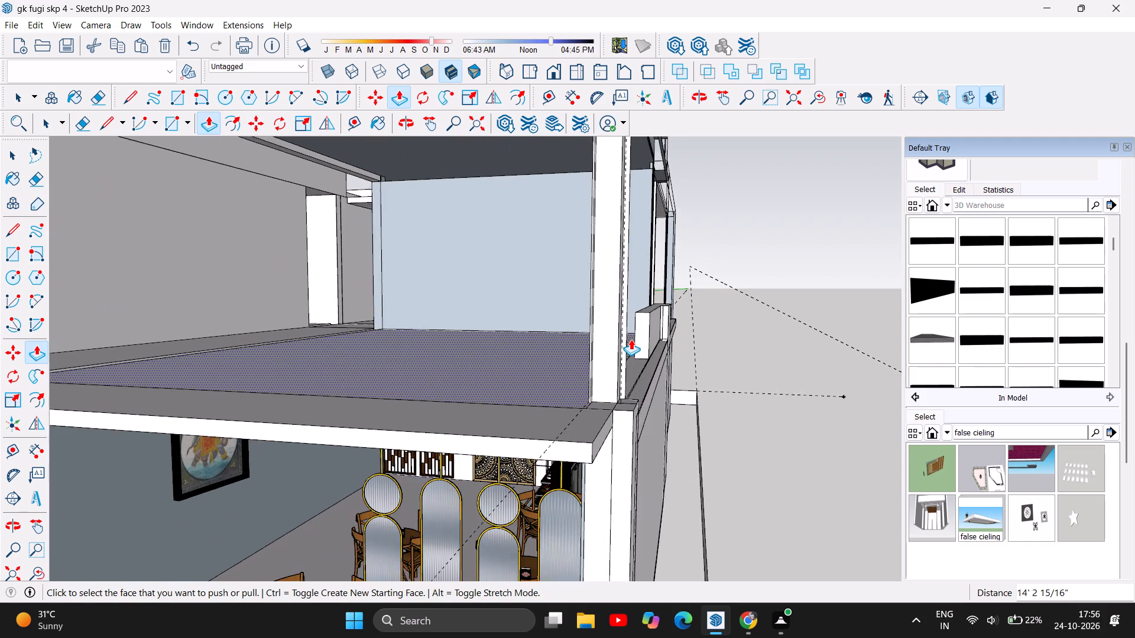
scroll(631, 339, up, 2)
drag(649, 325, 633, 346)
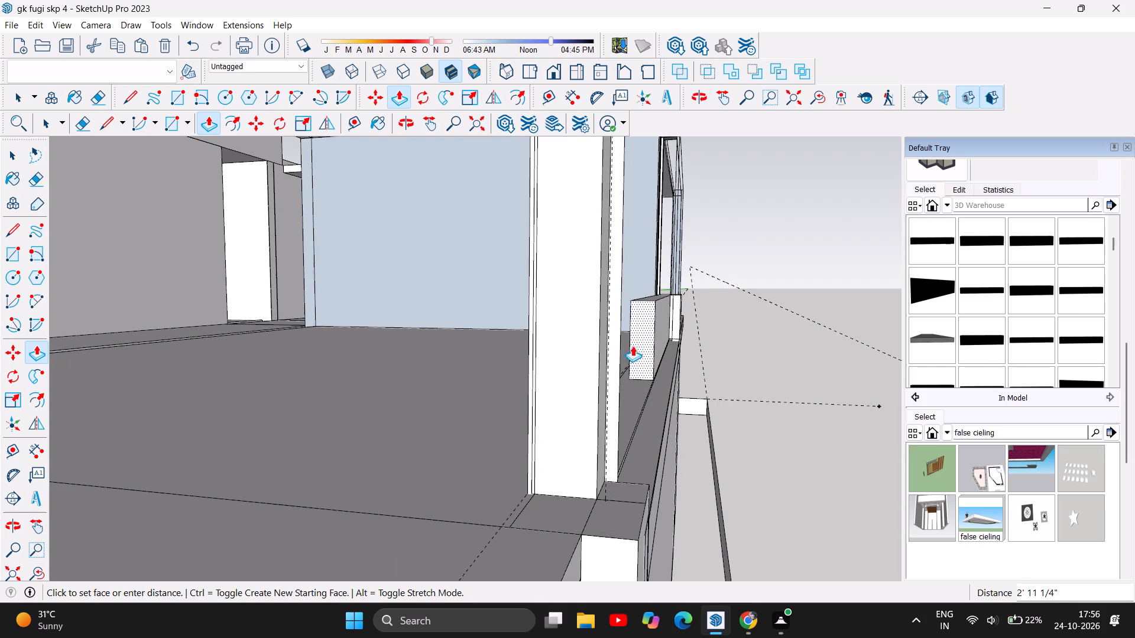
drag(633, 346, 607, 379)
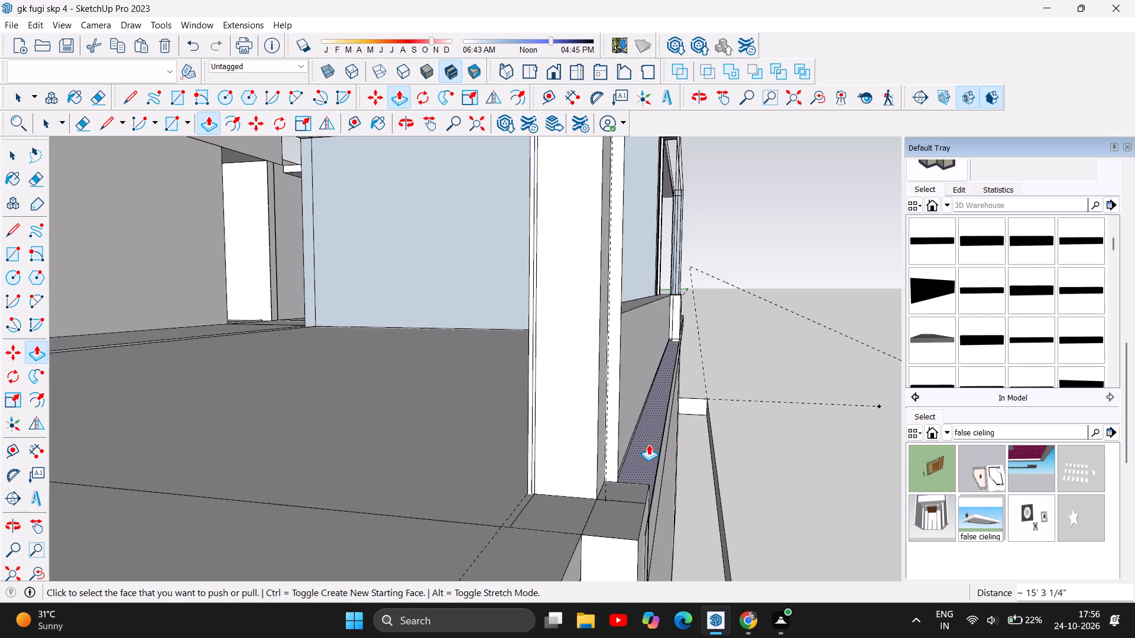
Push/Pull the ledge strip along the room's outer floor edge upward by 2' 3", level with the low wall.
drag(648, 444, 642, 348)
drag(651, 420, 655, 390)
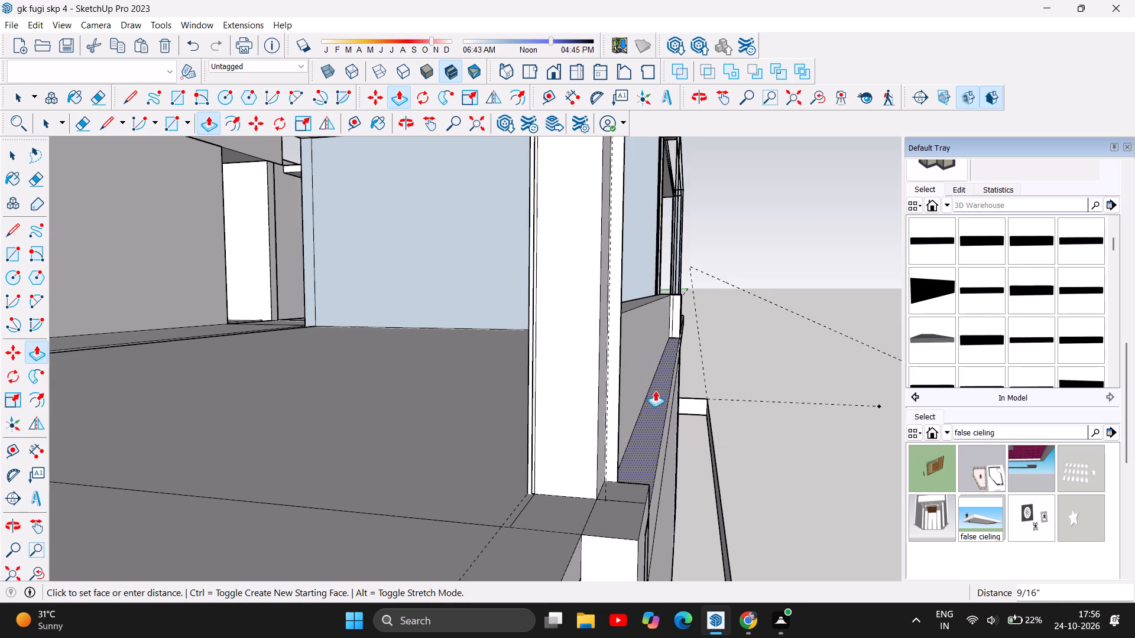
drag(655, 390, 643, 289)
Delete the stray lengthwise dividing edge and the short cross edge pieces on the low wall's top face.
scroll(261, 349, down, 6)
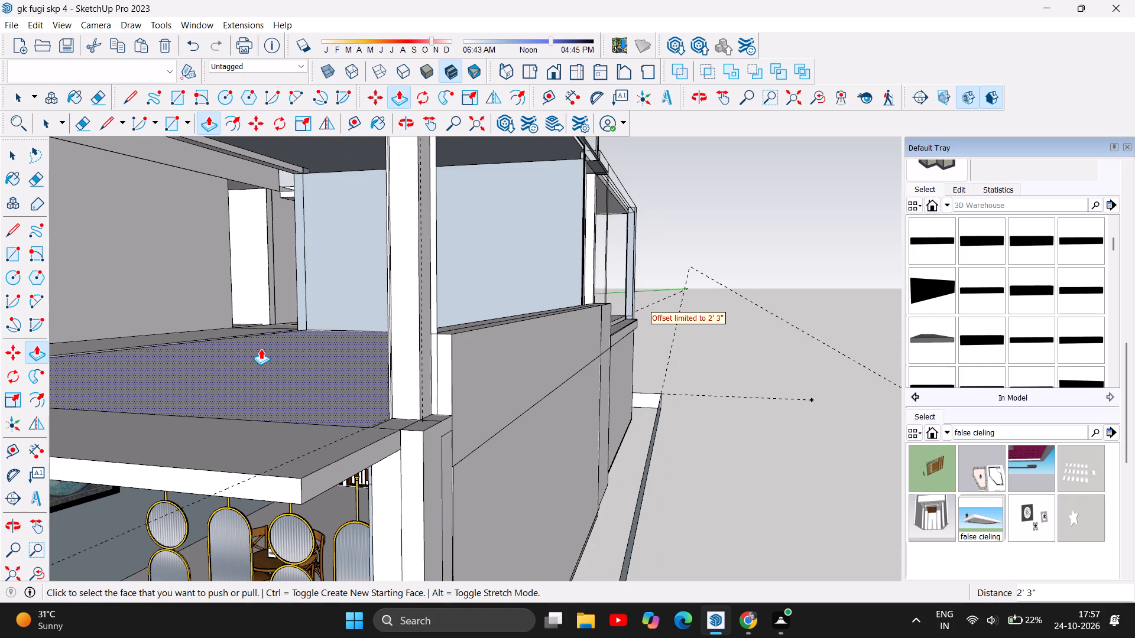
scroll(452, 399, down, 6)
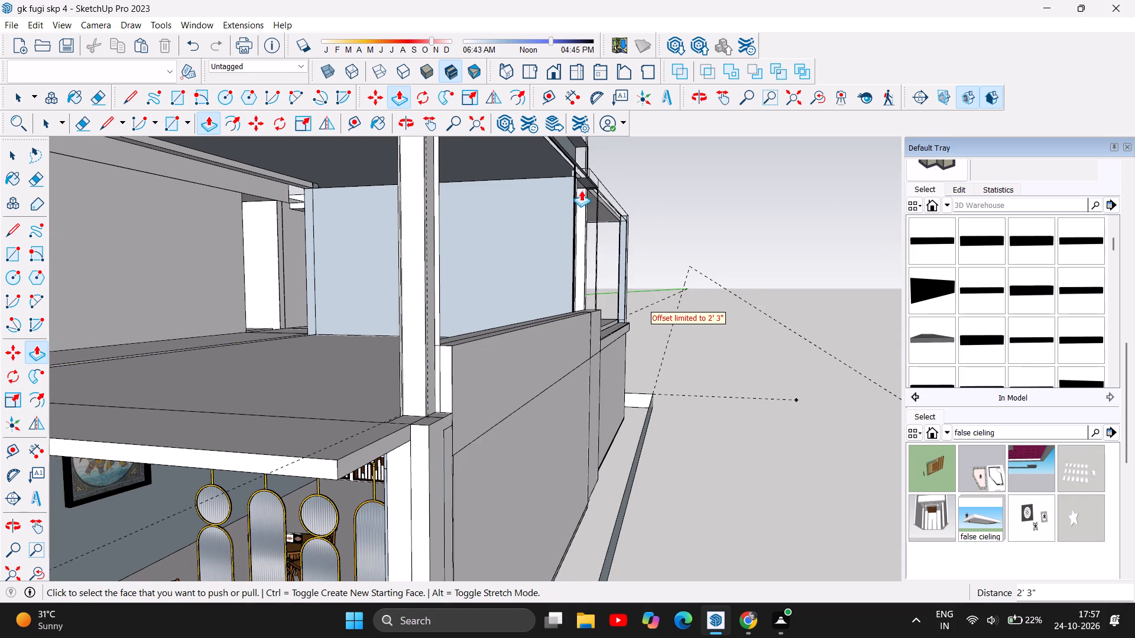
click(411, 122)
drag(794, 370, 668, 391)
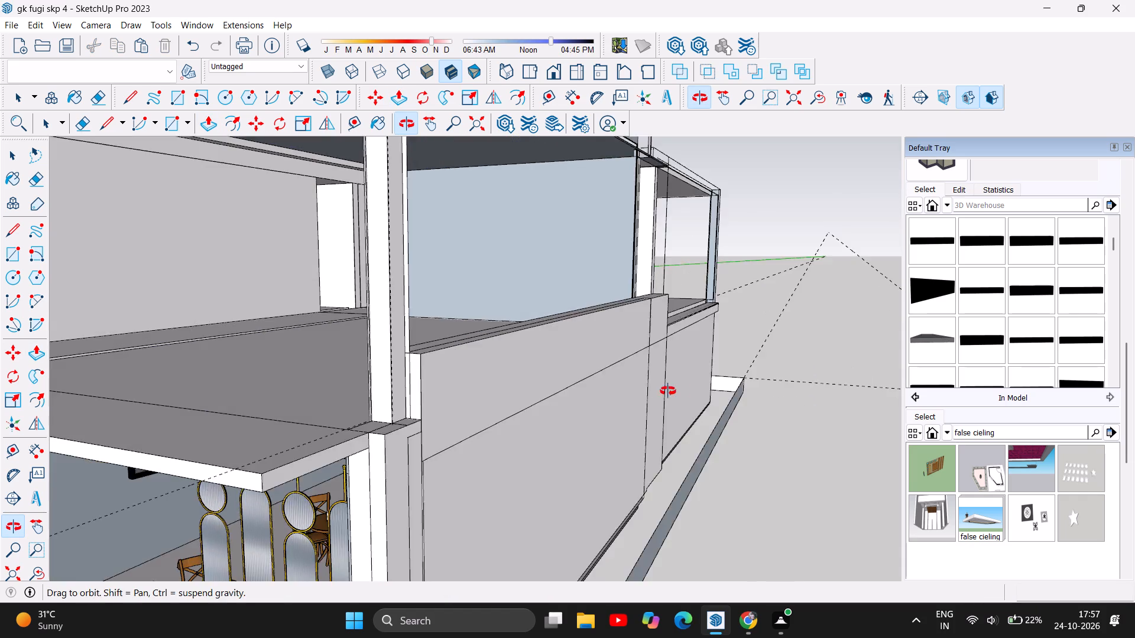
drag(668, 391, 306, 461)
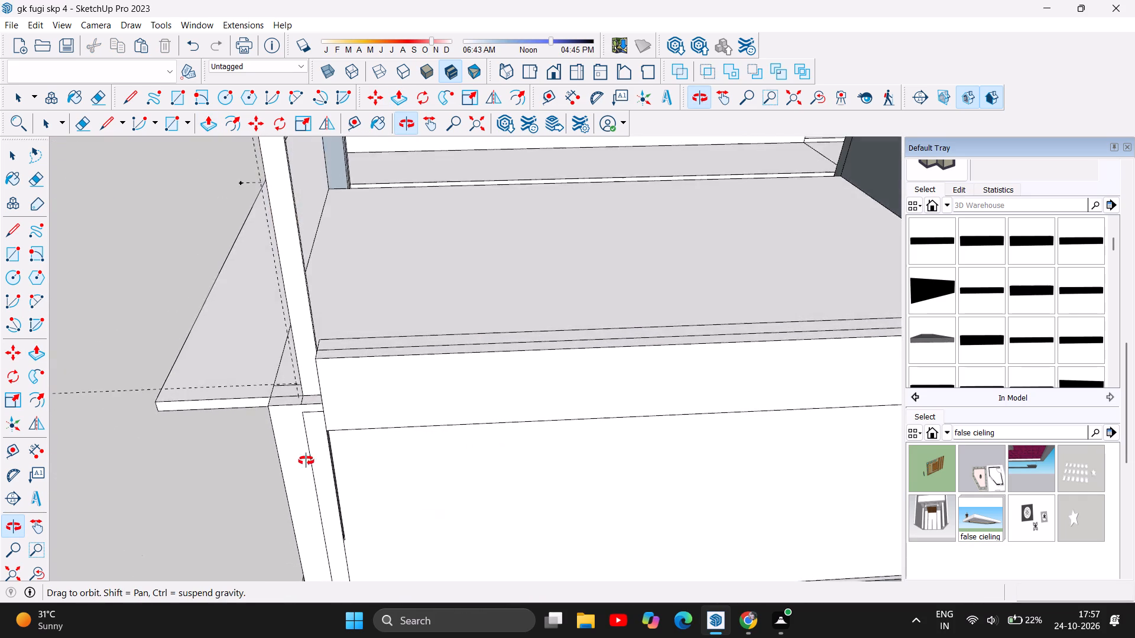
drag(306, 461, 569, 519)
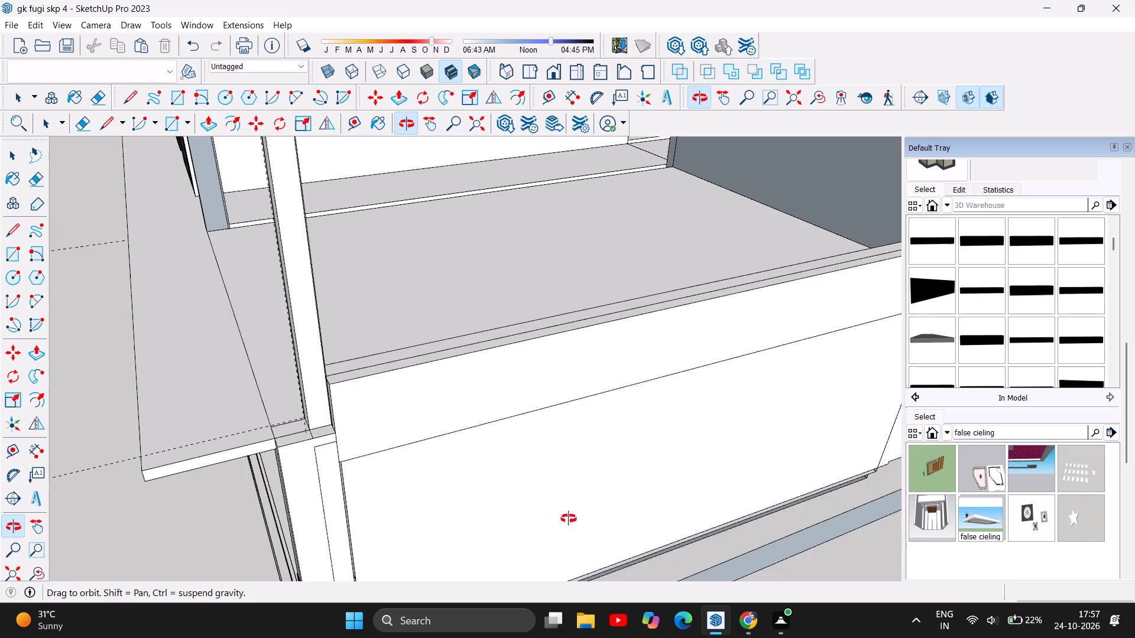
drag(569, 519, 750, 490)
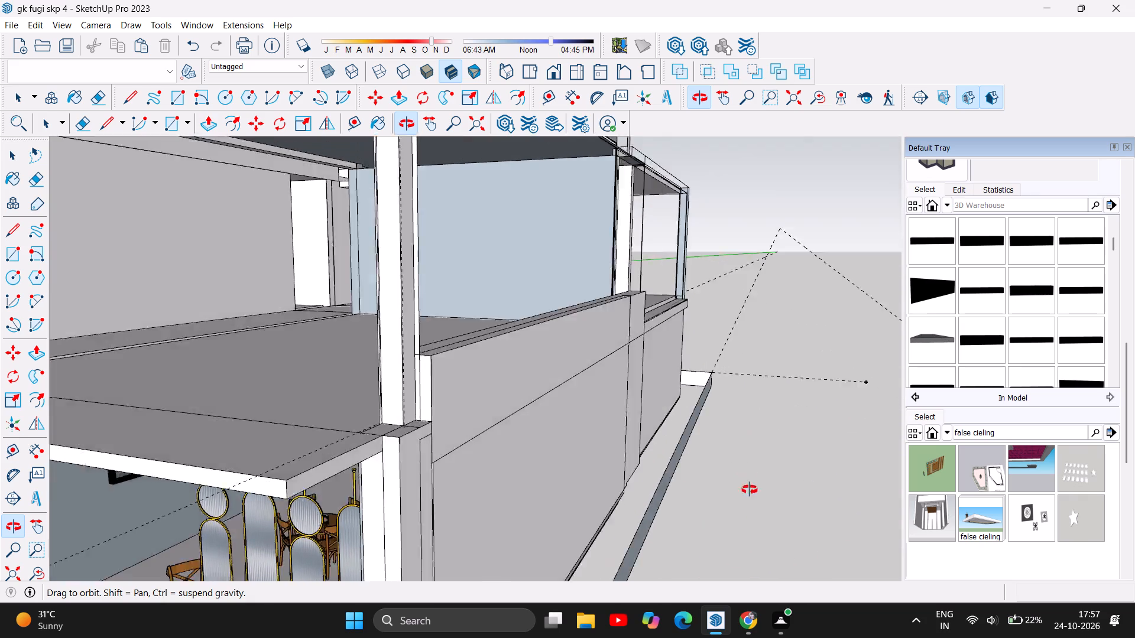
drag(750, 490, 768, 545)
scroll(702, 546, down, 6)
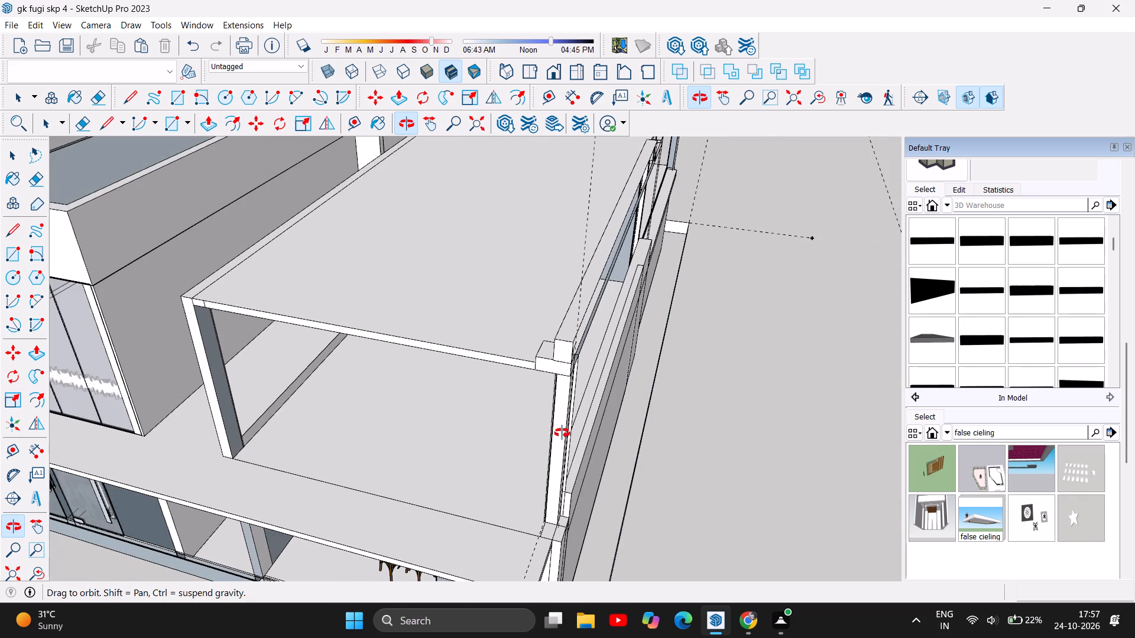
drag(562, 434, 580, 423)
scroll(611, 363, up, 6)
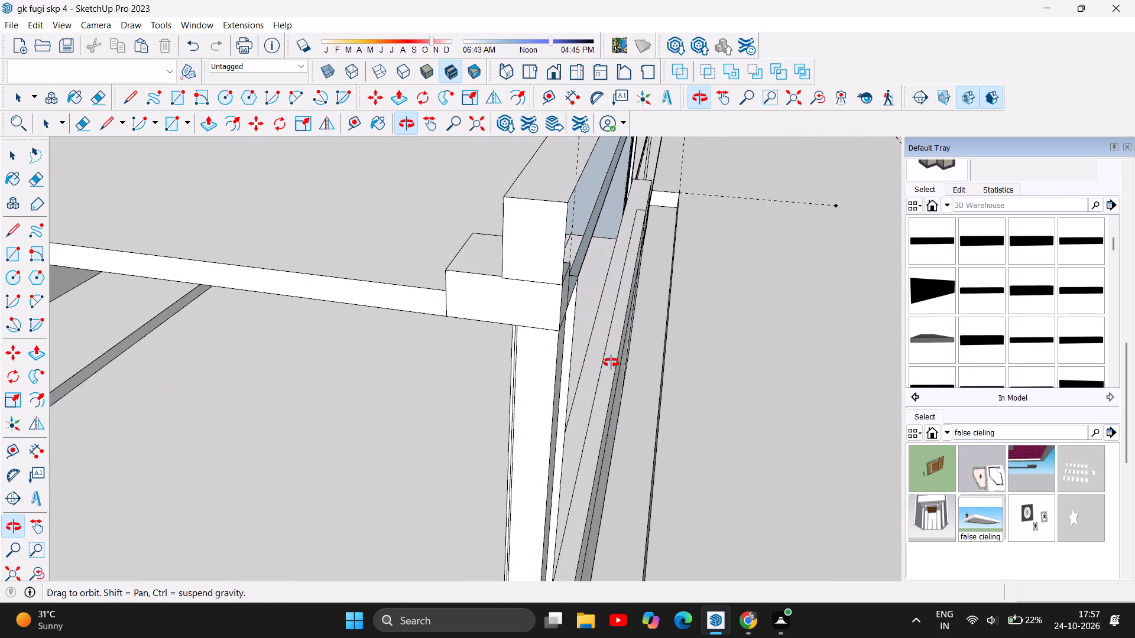
scroll(608, 367, up, 1)
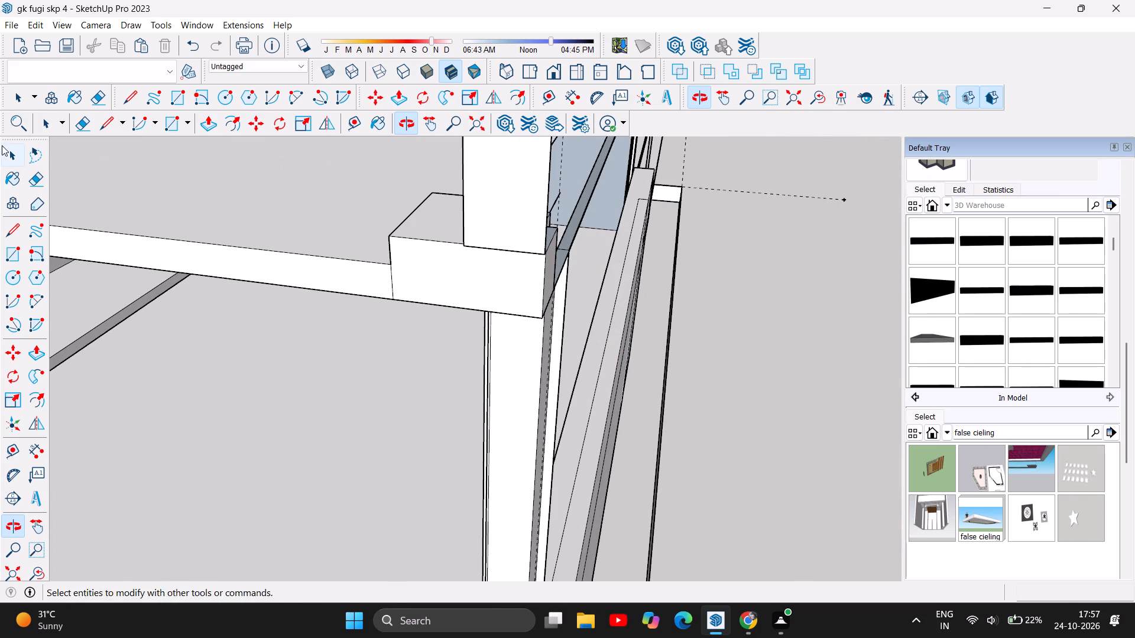
click(7, 150)
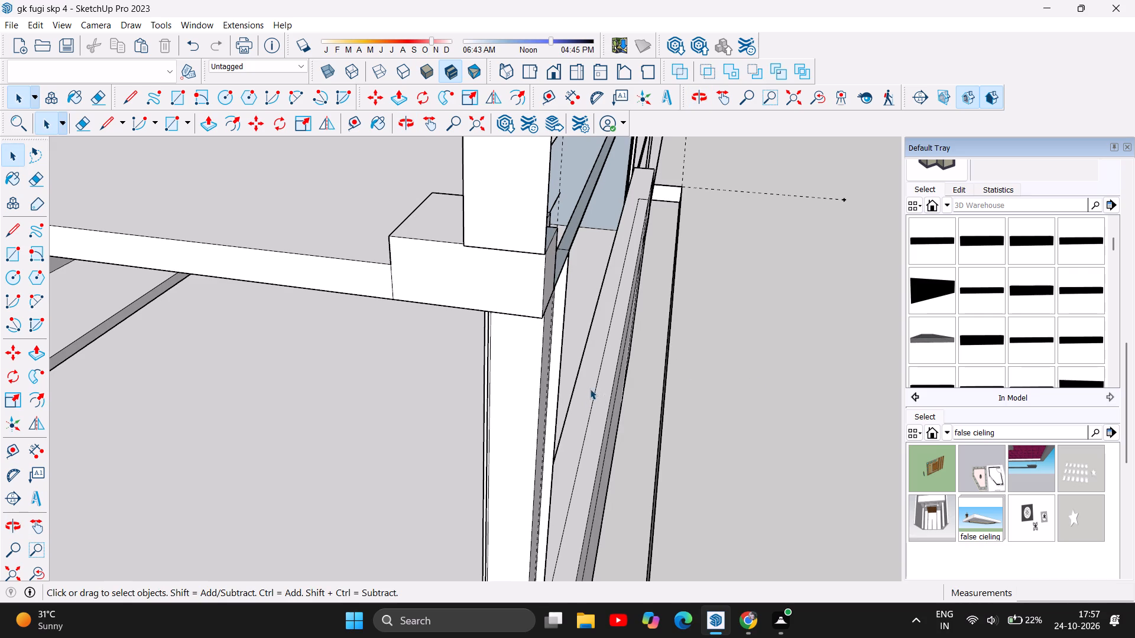
click(594, 395)
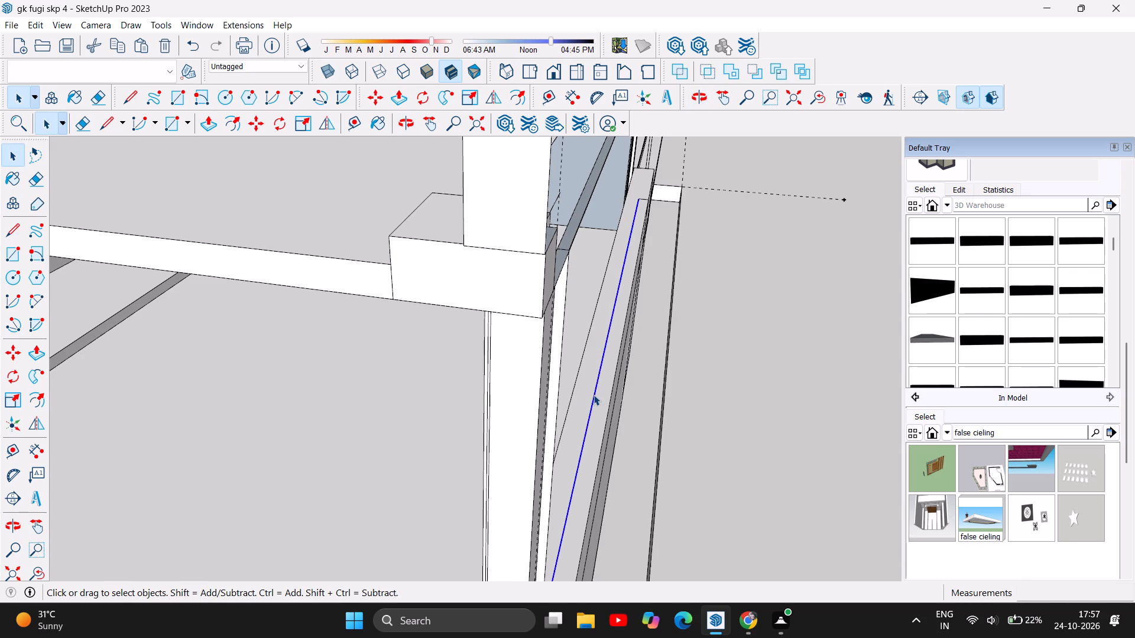
key(Delete)
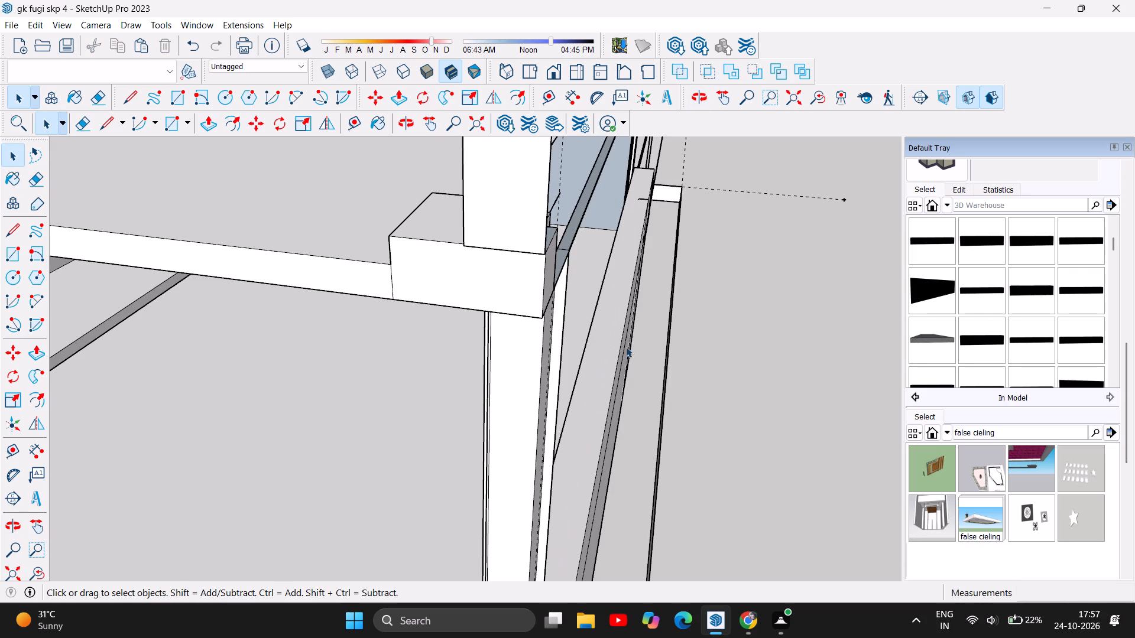
click(644, 199)
key(Delete)
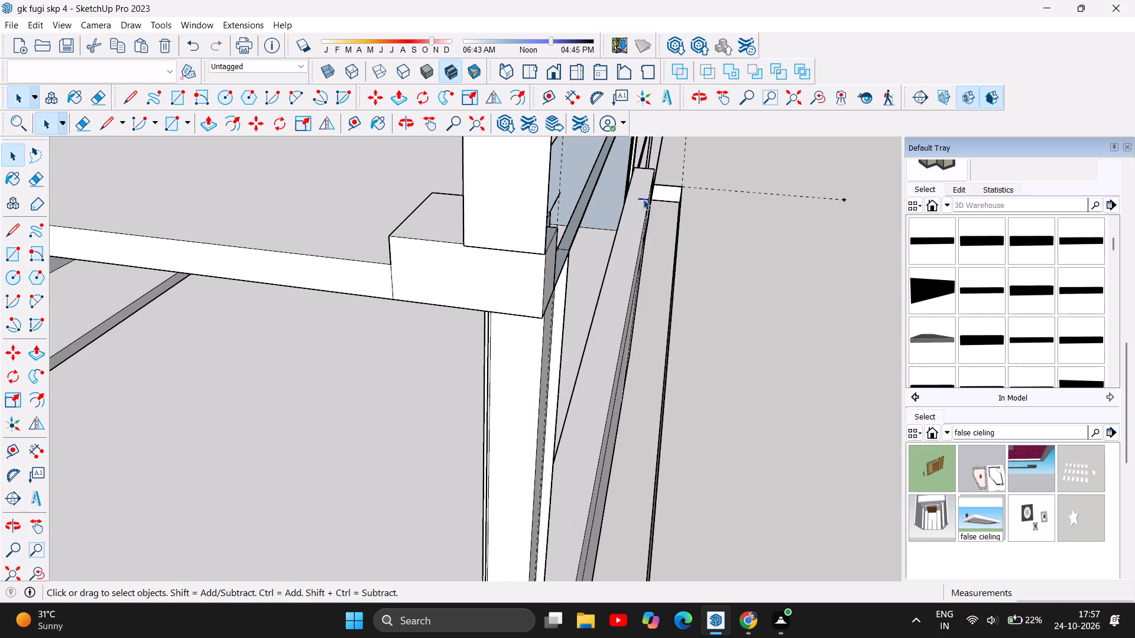
click(640, 199)
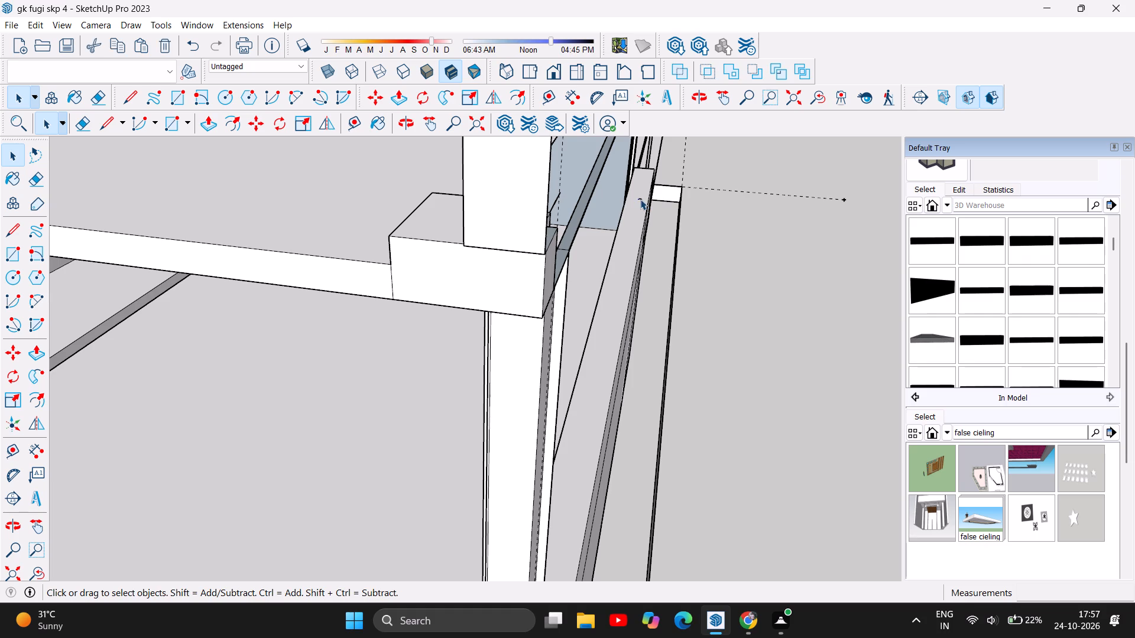
click(638, 198)
key(Delete)
Push/Pull the low wall's merged top face upward by 9' 10" into a full-height wall beside the roof beam.
click(213, 127)
drag(609, 330, 617, 289)
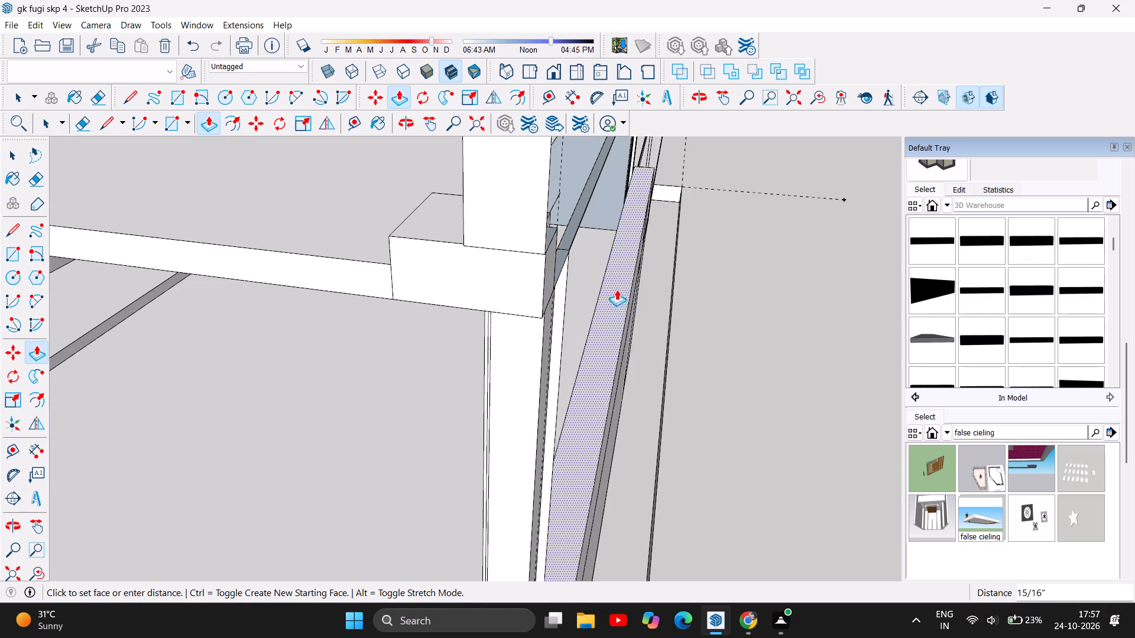
drag(617, 289, 611, 133)
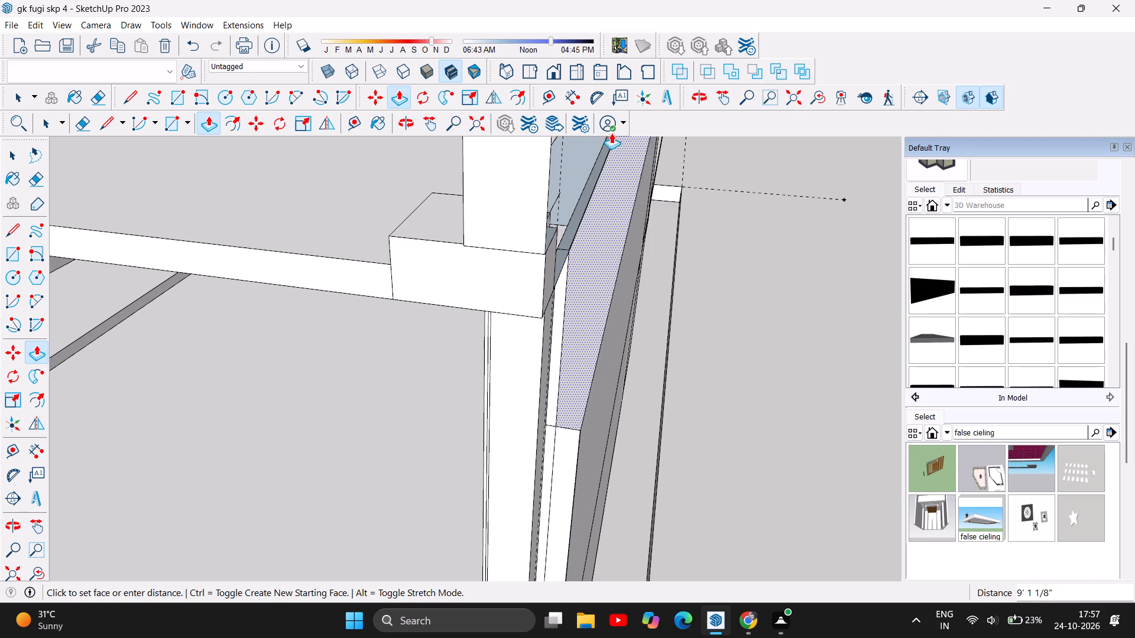
drag(611, 133, 607, 115)
click(607, 115)
Push/Pull the front end face of the full-height wall outward by about 1' 2 3/16" beside the corner column.
scroll(491, 354, down, 1)
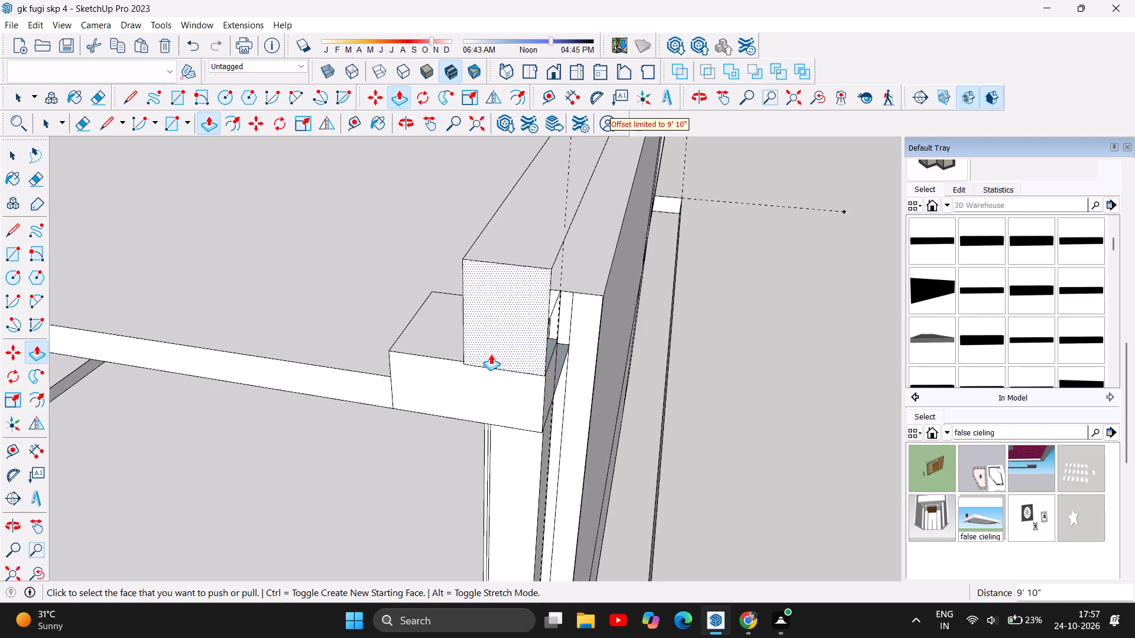
scroll(491, 354, down, 4)
drag(566, 339, 557, 343)
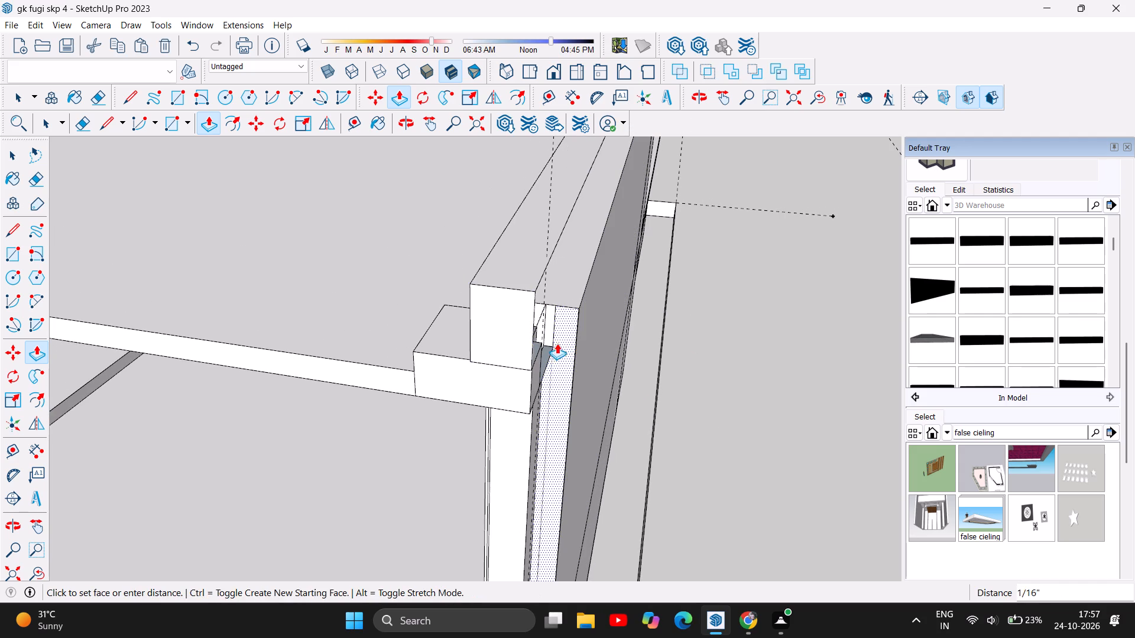
drag(557, 343, 537, 393)
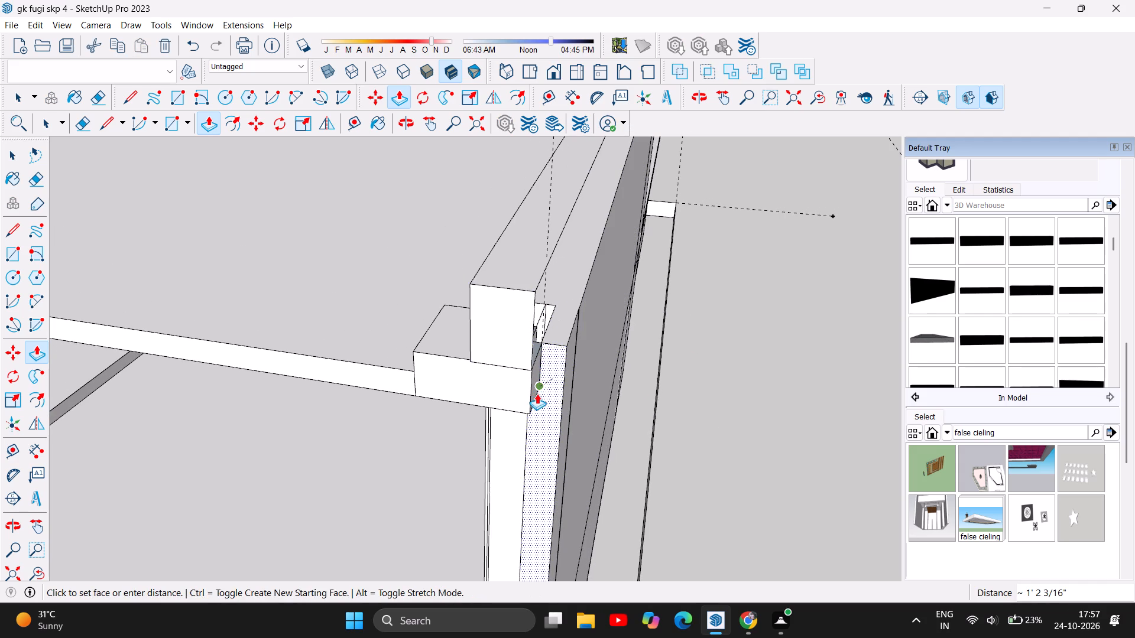
Push/Pull the narrow faces in the gap beside the roof beam by 6 3/4", and raise the small strip on top about 6 15/16".
drag(539, 314, 512, 331)
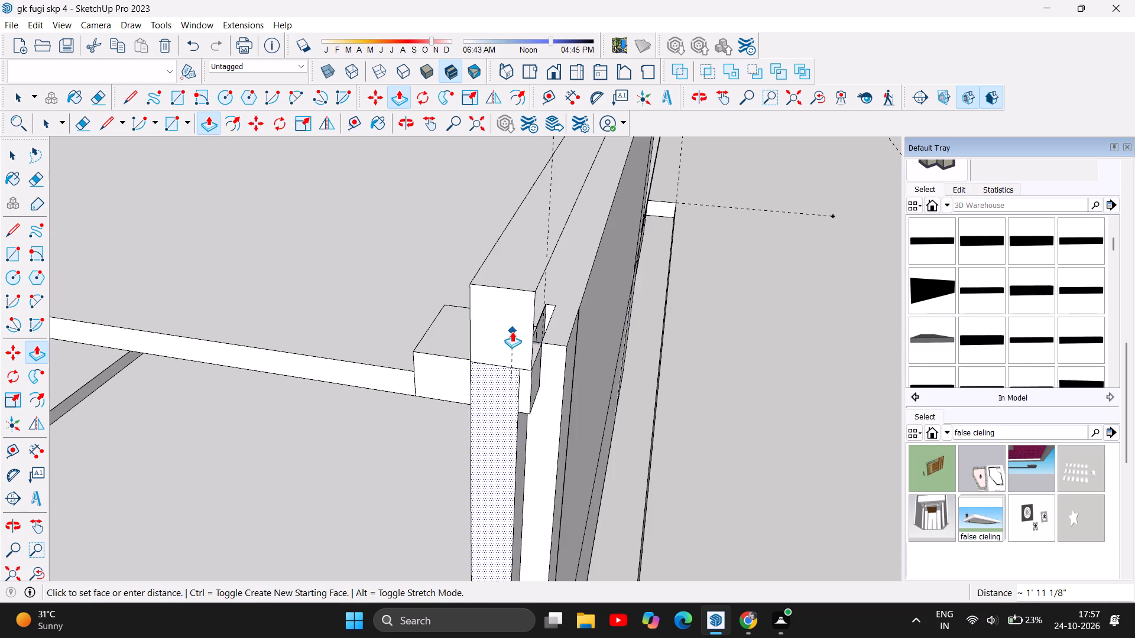
drag(512, 331, 526, 329)
scroll(544, 315, up, 5)
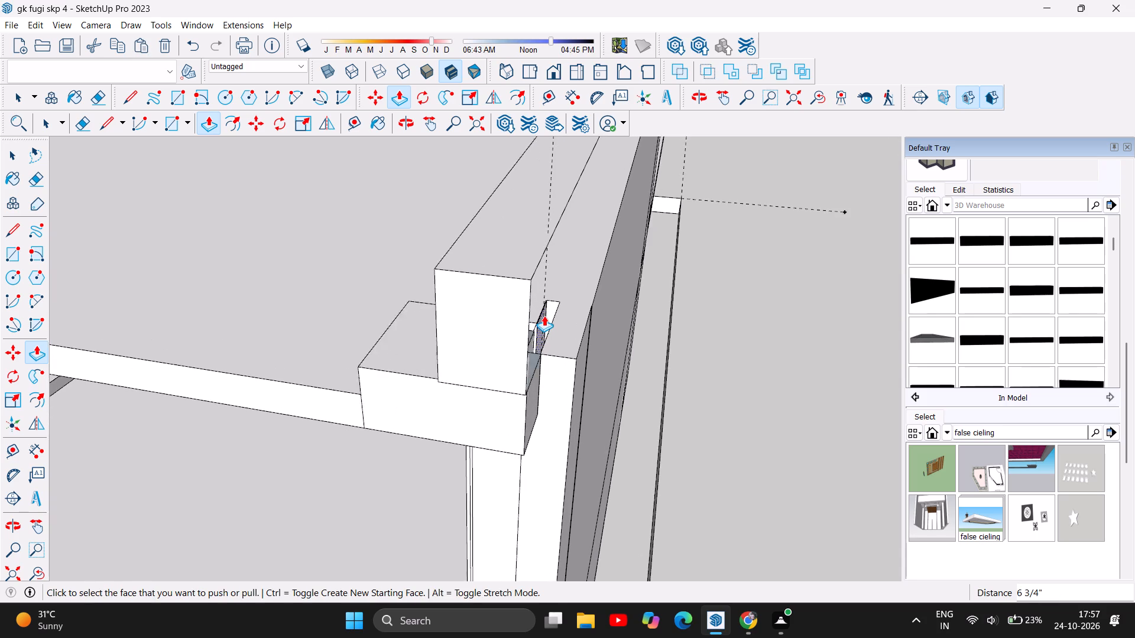
scroll(544, 315, up, 3)
drag(552, 308, 519, 360)
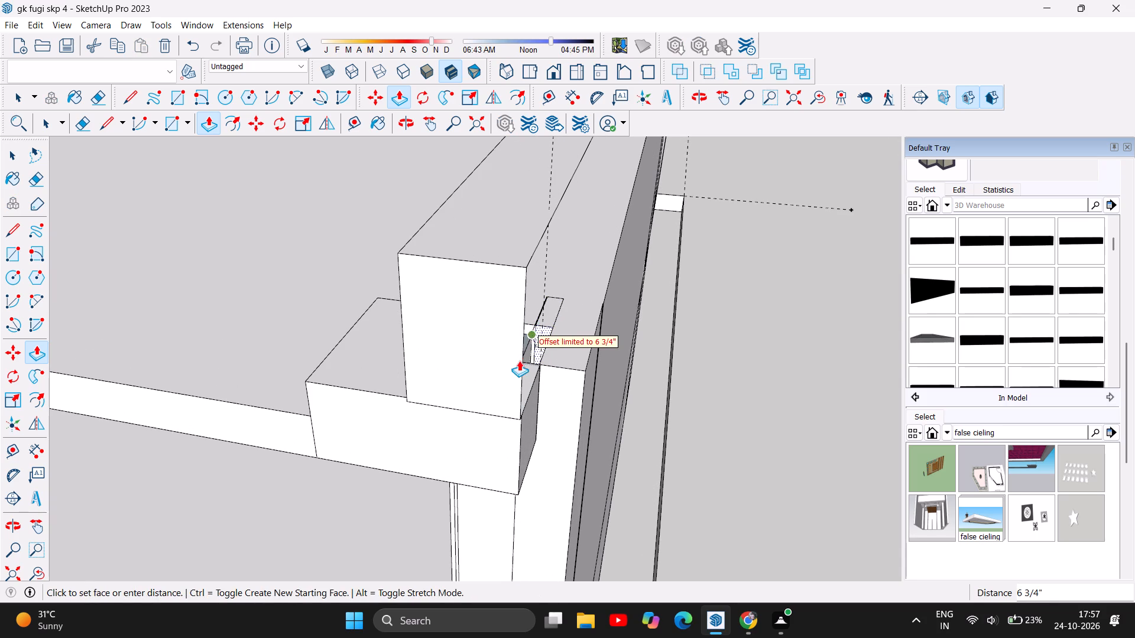
drag(519, 360, 517, 387)
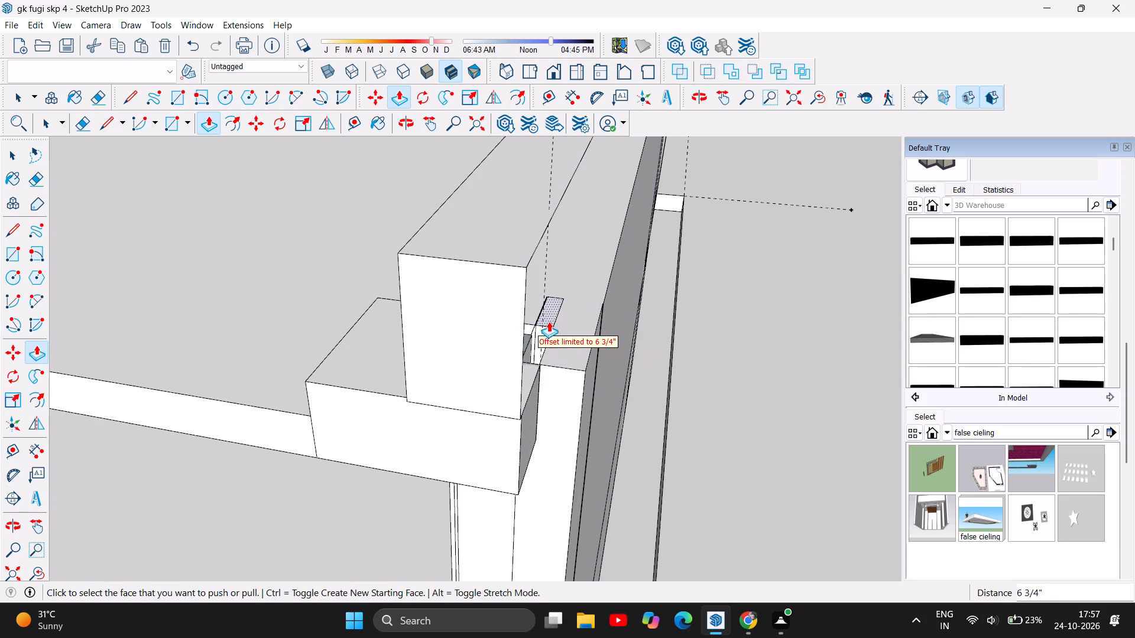
drag(544, 324, 527, 351)
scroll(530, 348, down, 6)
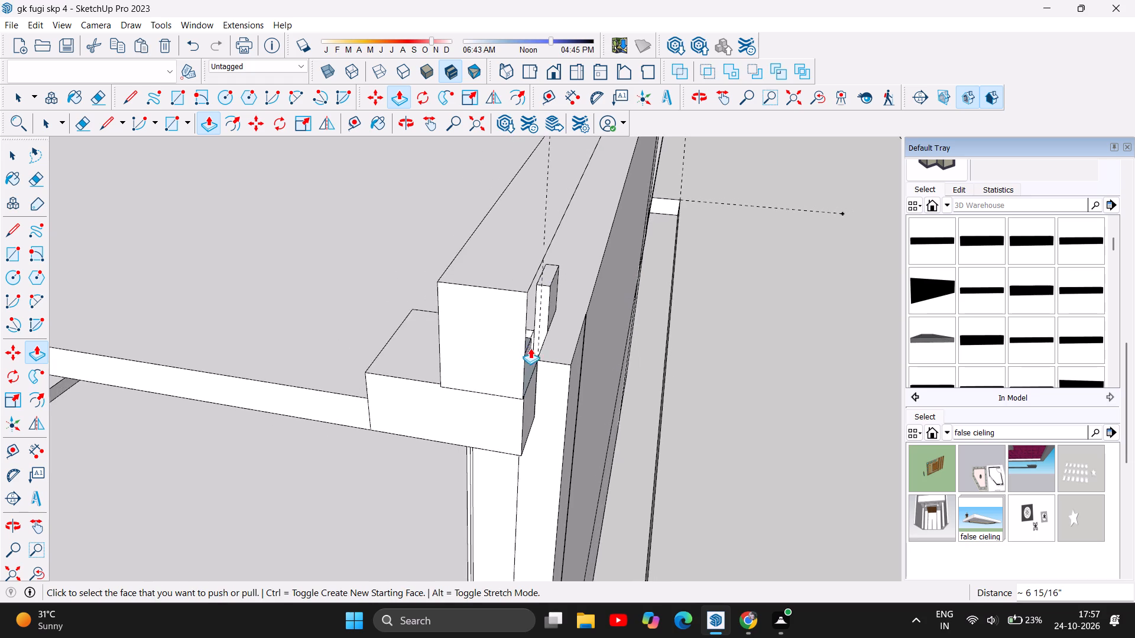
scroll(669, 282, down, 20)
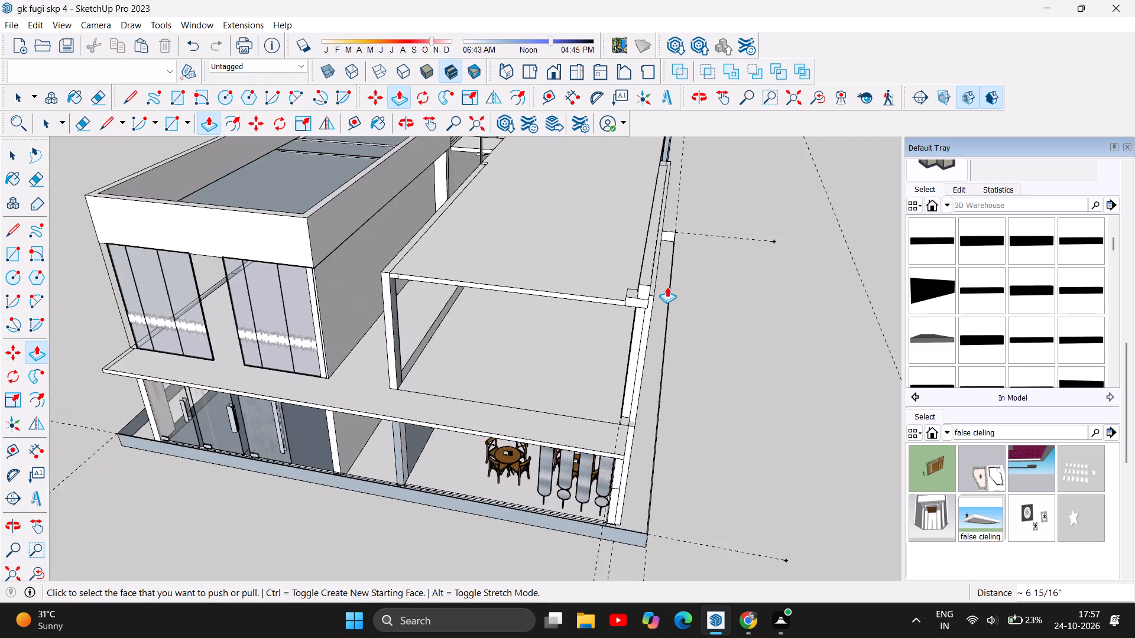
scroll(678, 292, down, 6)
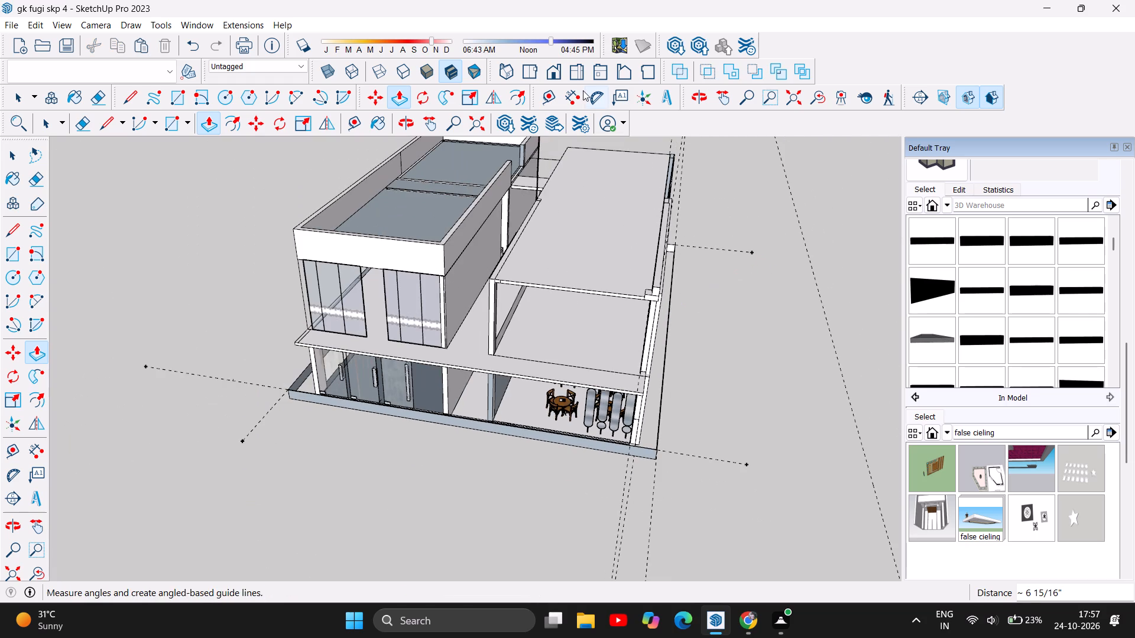
Delete the two stray vertical edges on the wall's narrow end face beside the upper floor's side opening.
click(403, 119)
drag(703, 318, 639, 313)
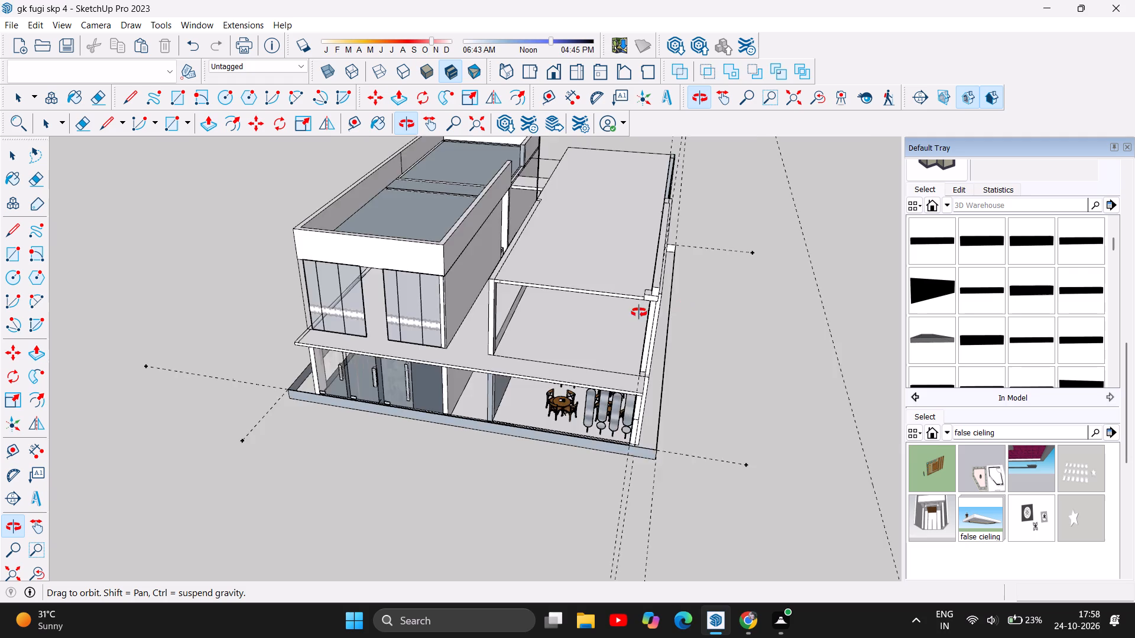
drag(639, 313, 36, 252)
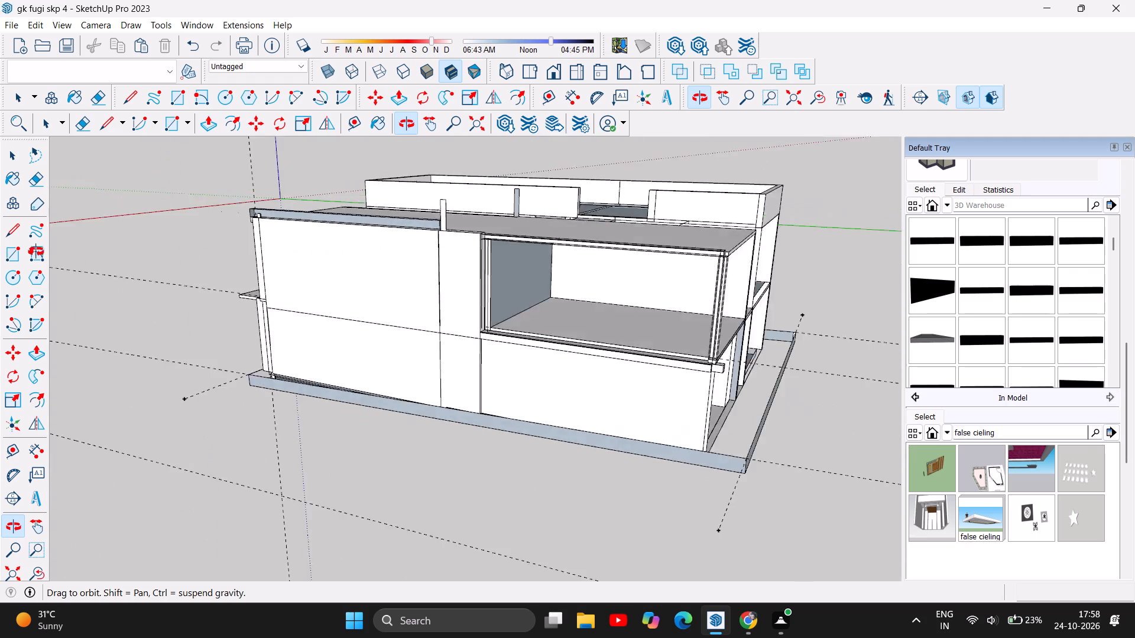
drag(36, 252, 0, 239)
scroll(384, 239, up, 4)
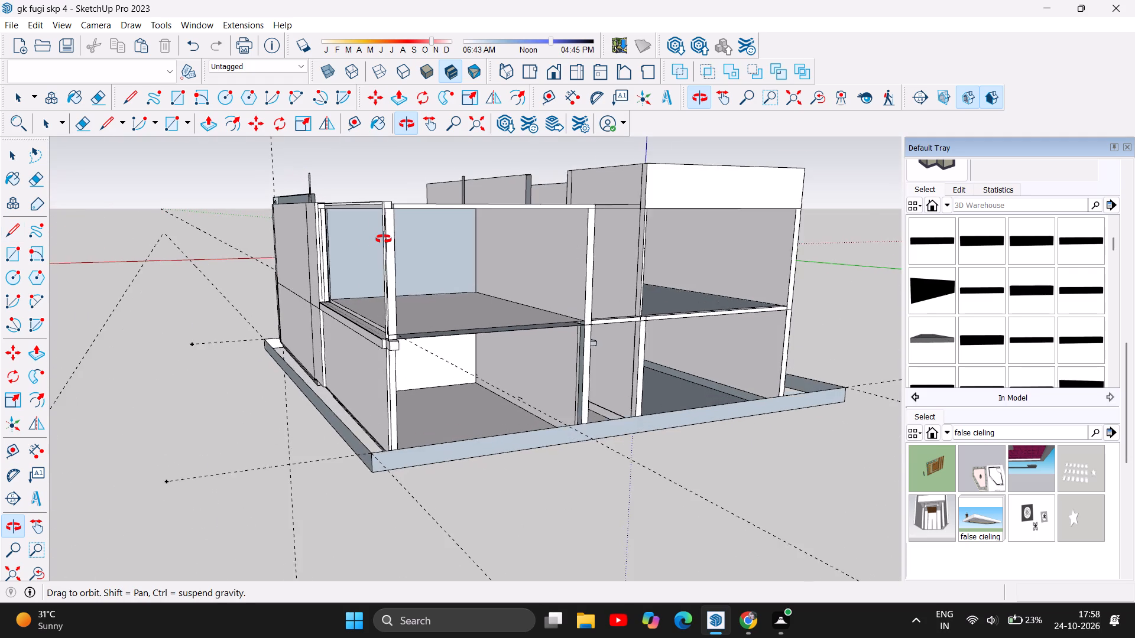
scroll(384, 239, up, 2)
drag(382, 245, 332, 265)
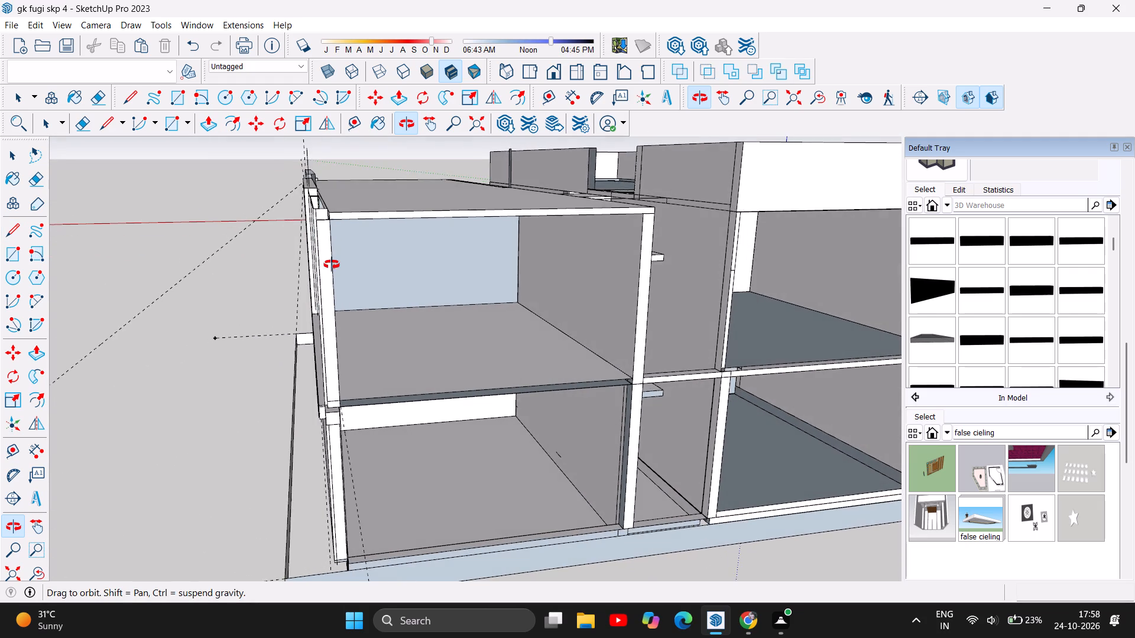
drag(332, 265, 332, 251)
scroll(332, 251, up, 4)
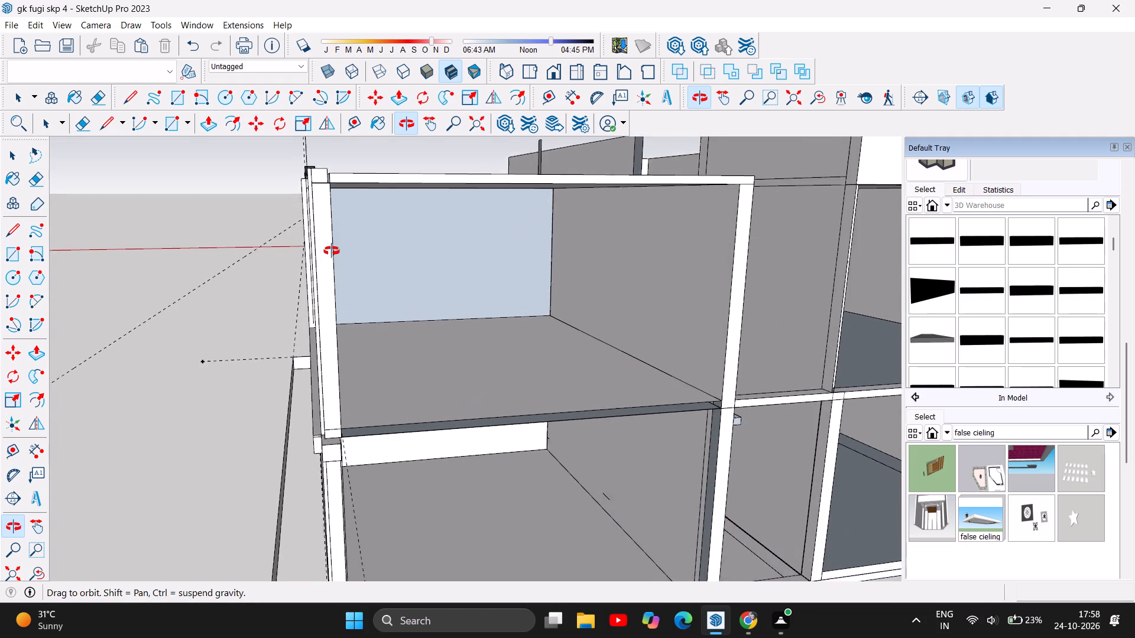
drag(314, 255, 336, 265)
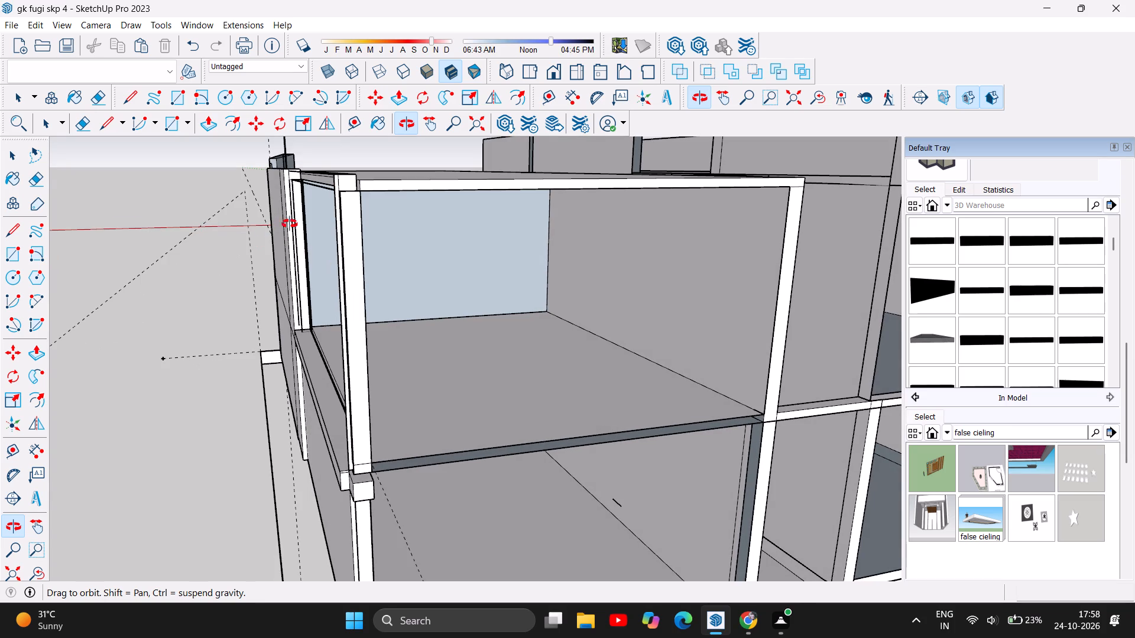
scroll(297, 266, up, 6)
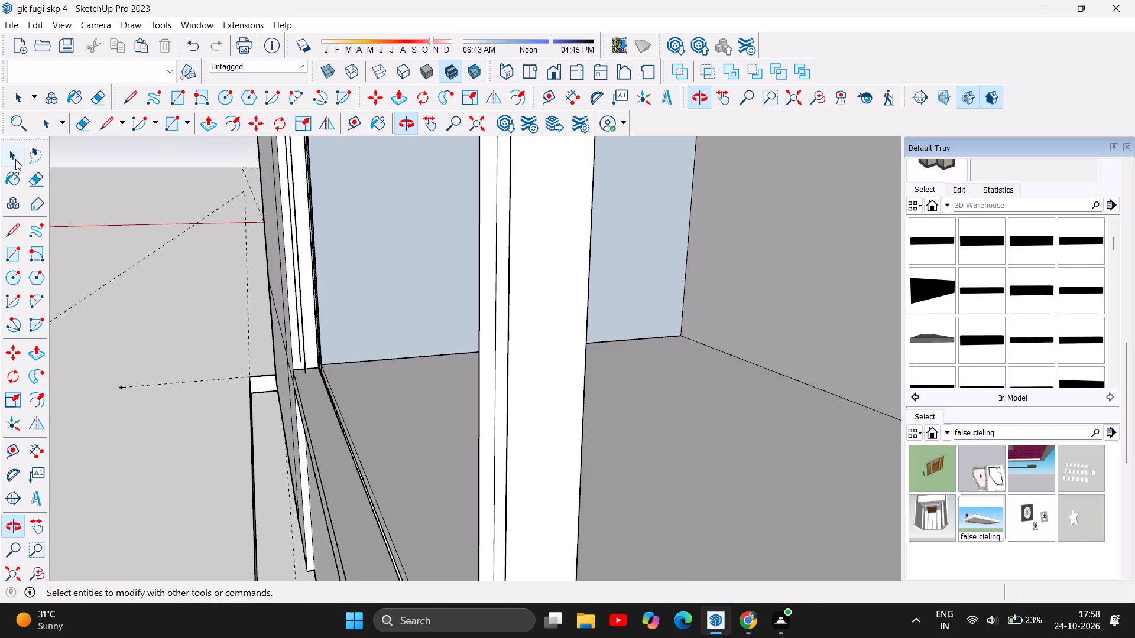
click(15, 159)
click(299, 284)
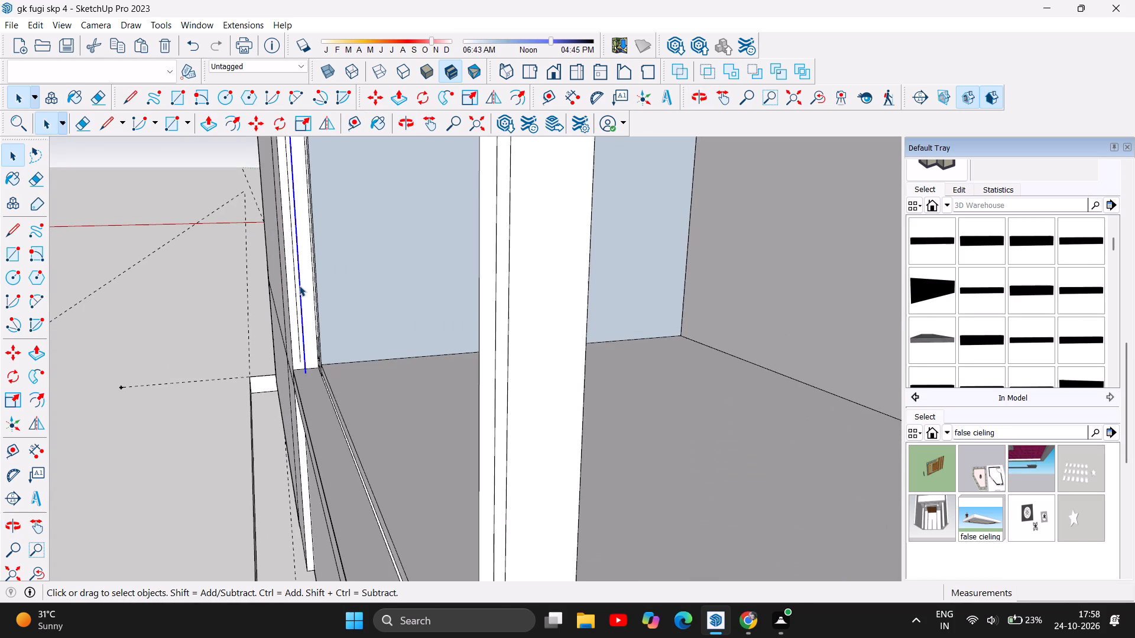
key(Delete)
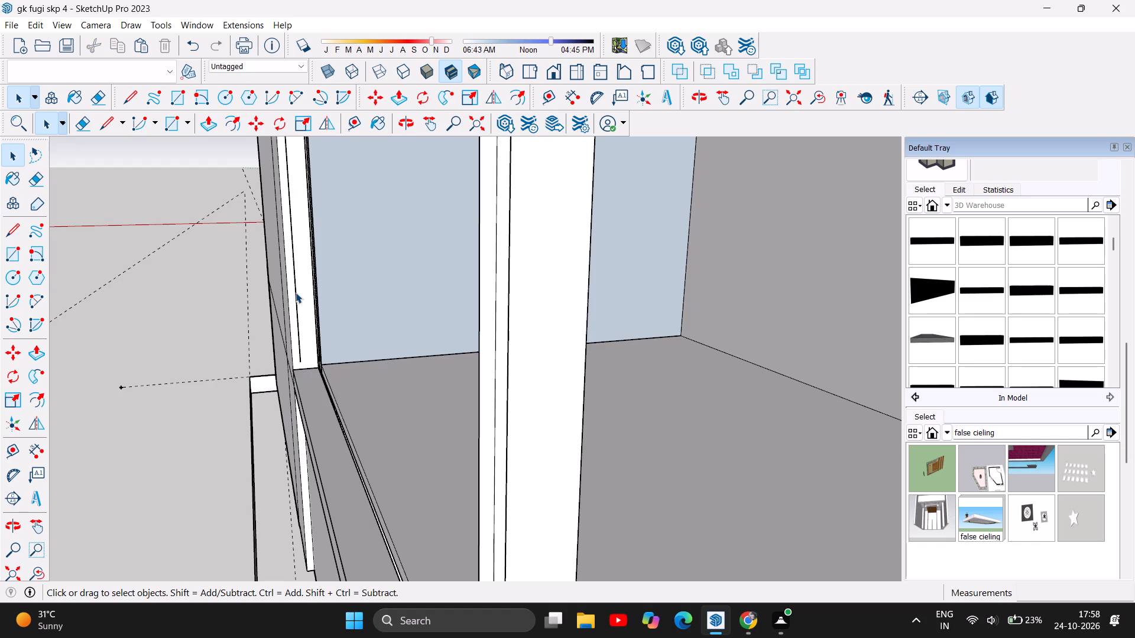
click(296, 292)
key(Delete)
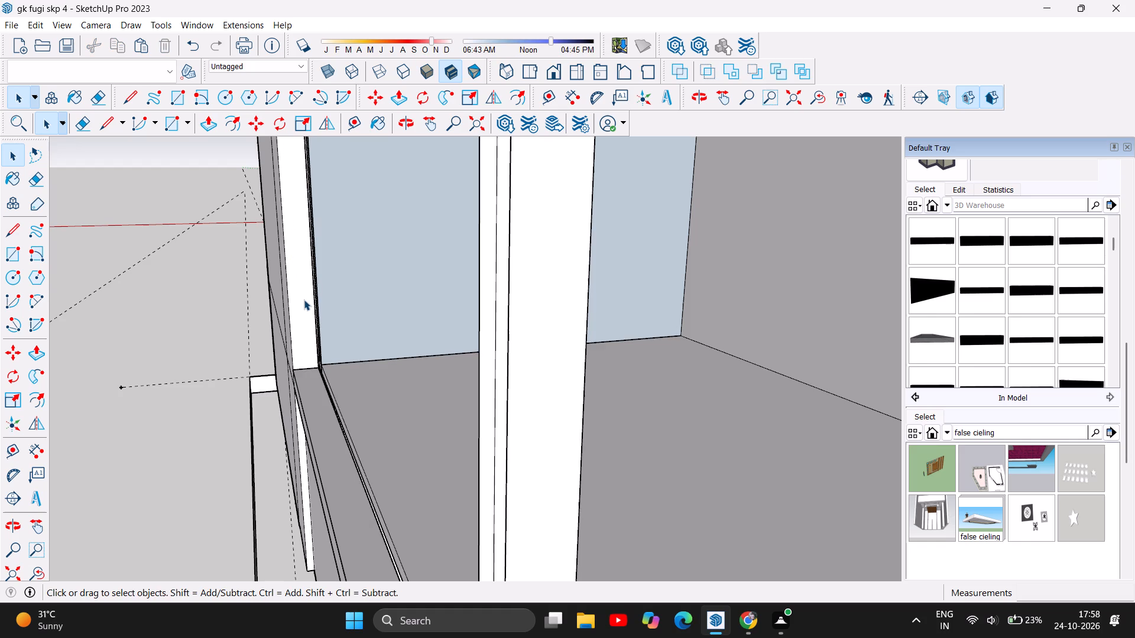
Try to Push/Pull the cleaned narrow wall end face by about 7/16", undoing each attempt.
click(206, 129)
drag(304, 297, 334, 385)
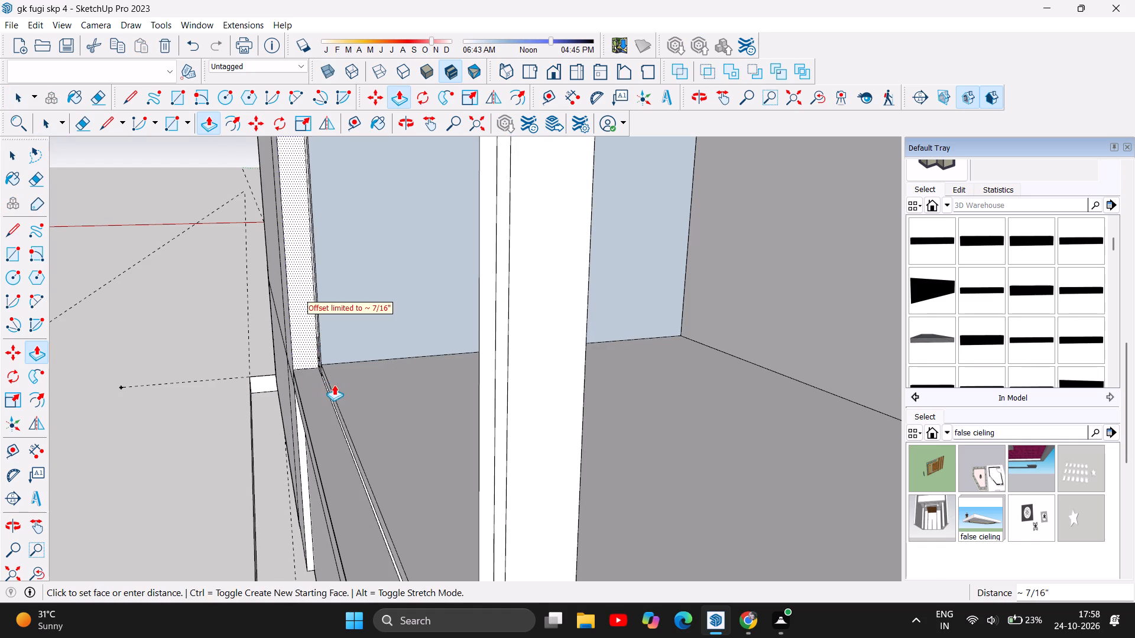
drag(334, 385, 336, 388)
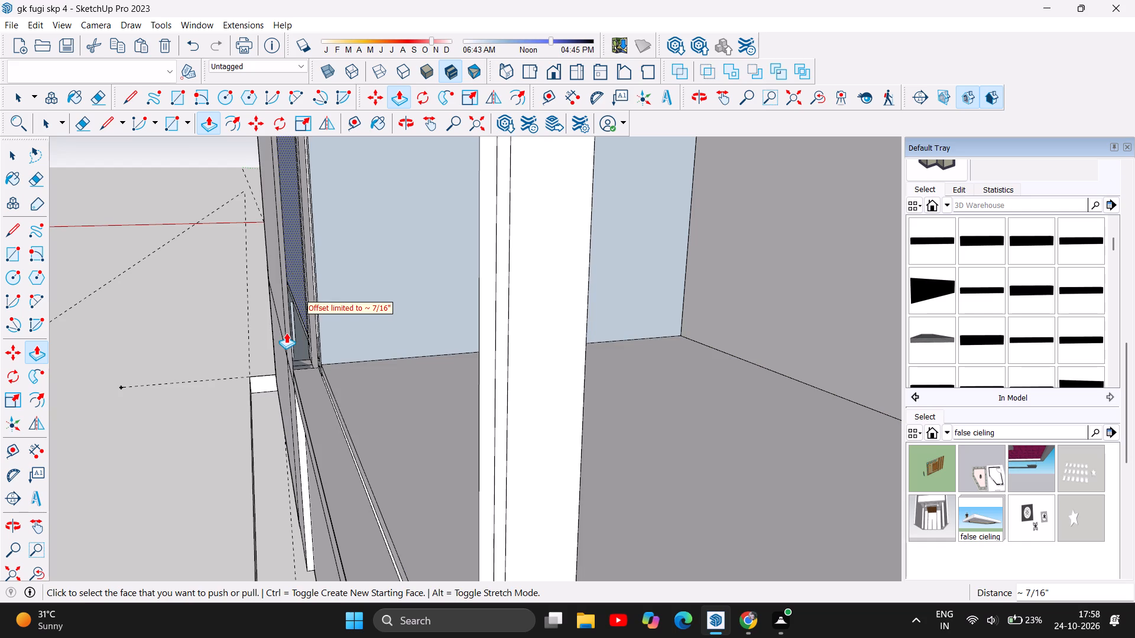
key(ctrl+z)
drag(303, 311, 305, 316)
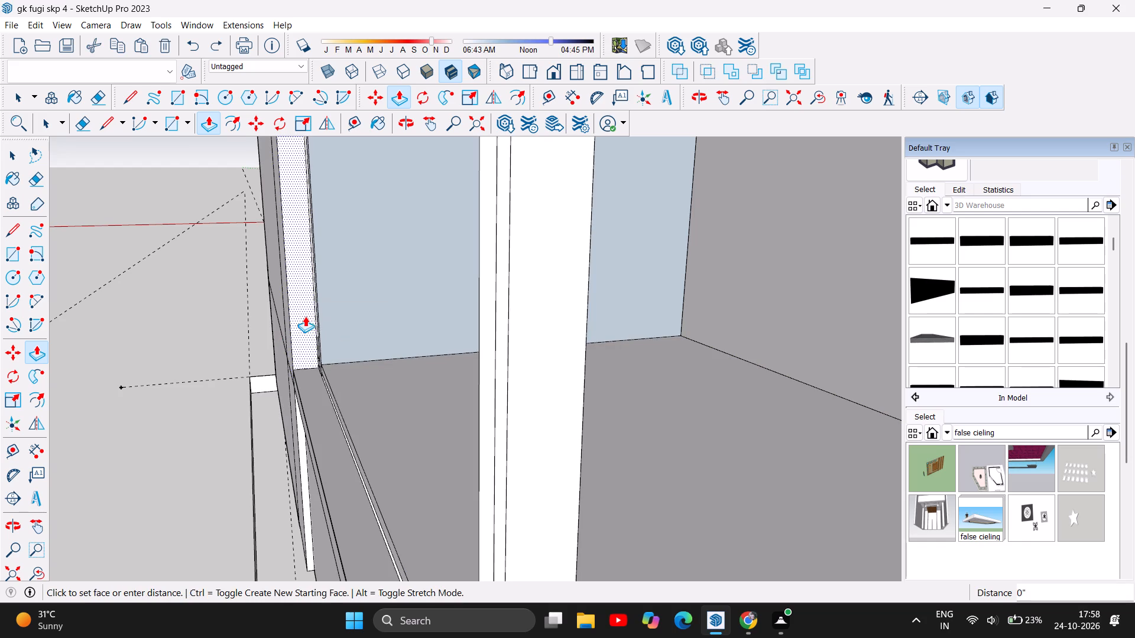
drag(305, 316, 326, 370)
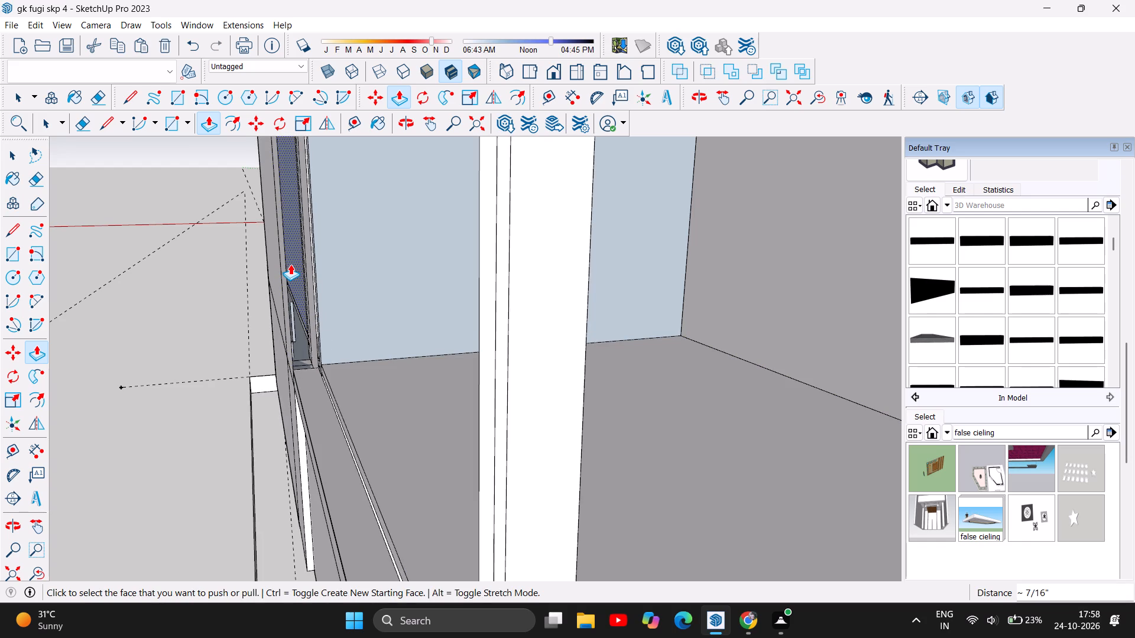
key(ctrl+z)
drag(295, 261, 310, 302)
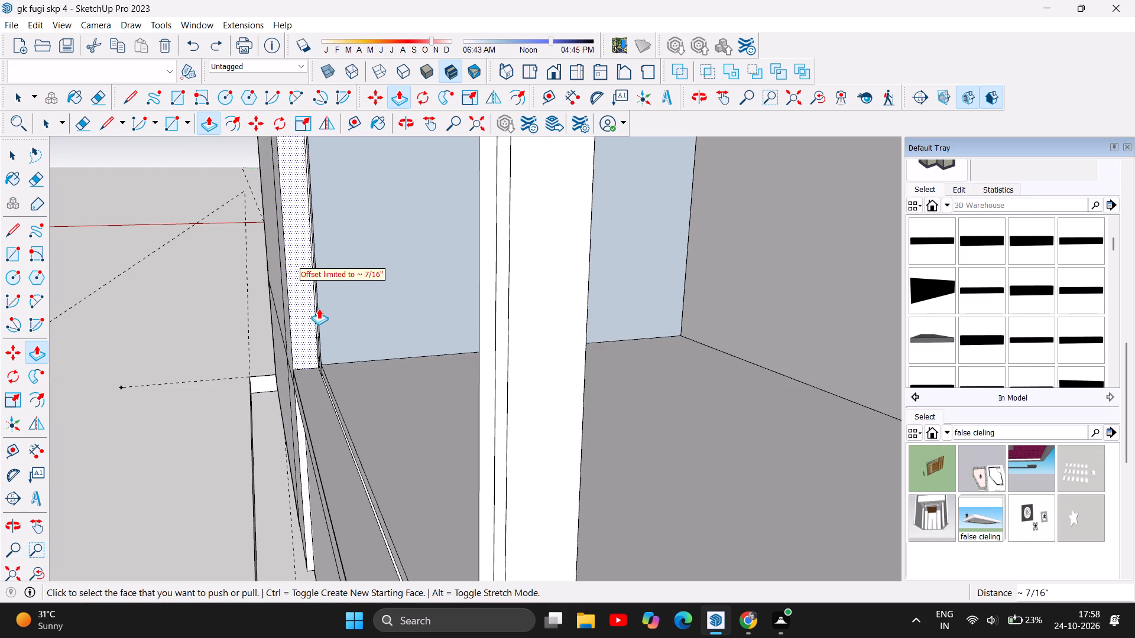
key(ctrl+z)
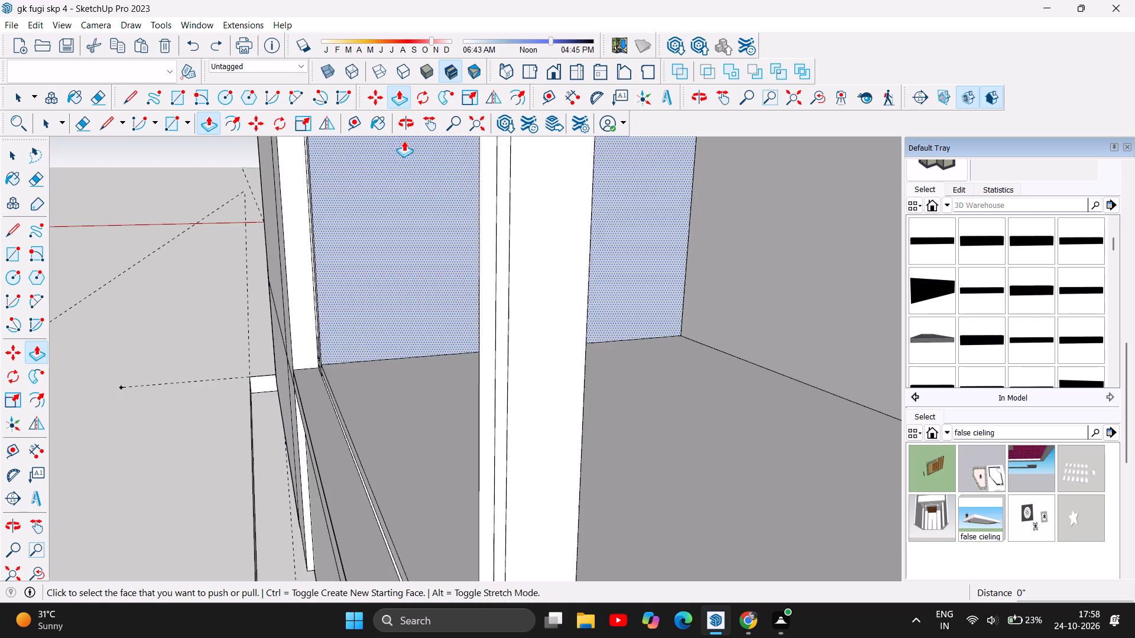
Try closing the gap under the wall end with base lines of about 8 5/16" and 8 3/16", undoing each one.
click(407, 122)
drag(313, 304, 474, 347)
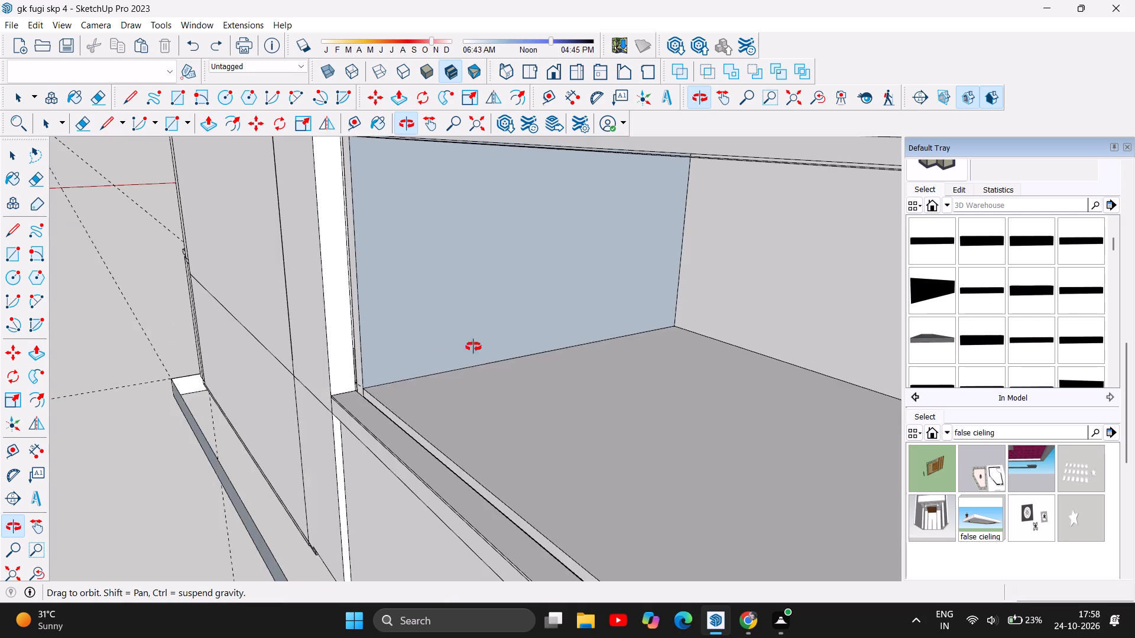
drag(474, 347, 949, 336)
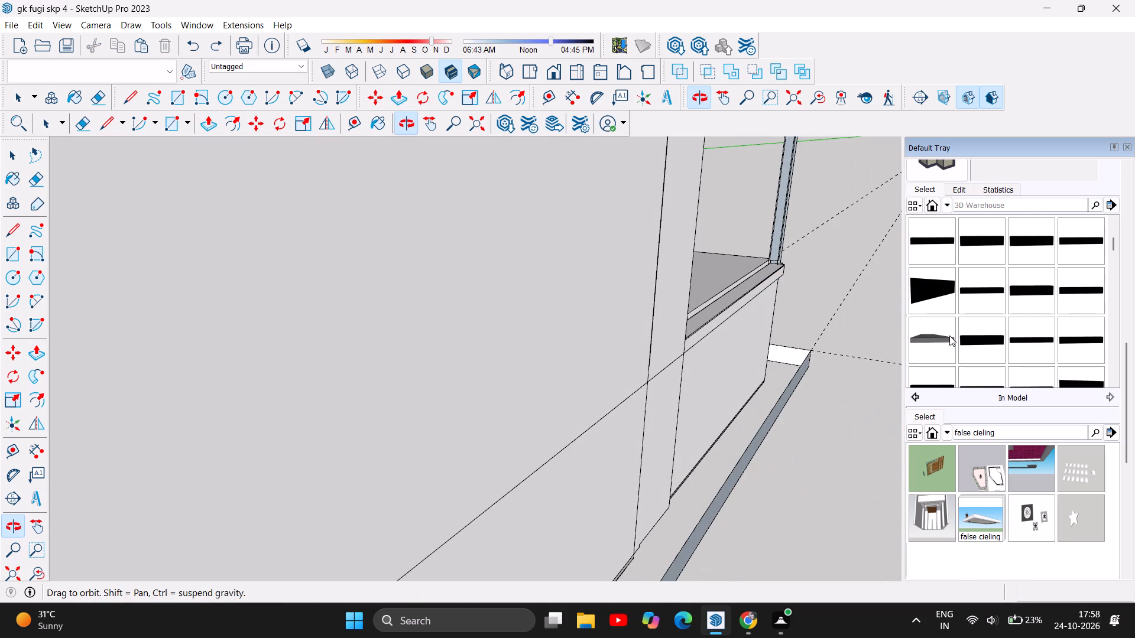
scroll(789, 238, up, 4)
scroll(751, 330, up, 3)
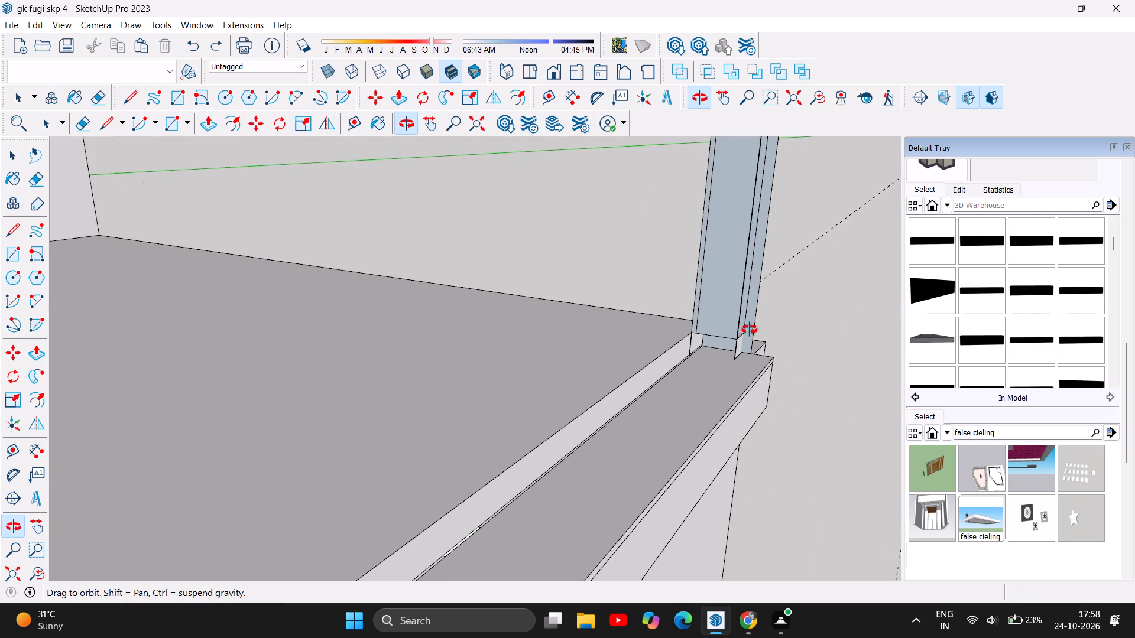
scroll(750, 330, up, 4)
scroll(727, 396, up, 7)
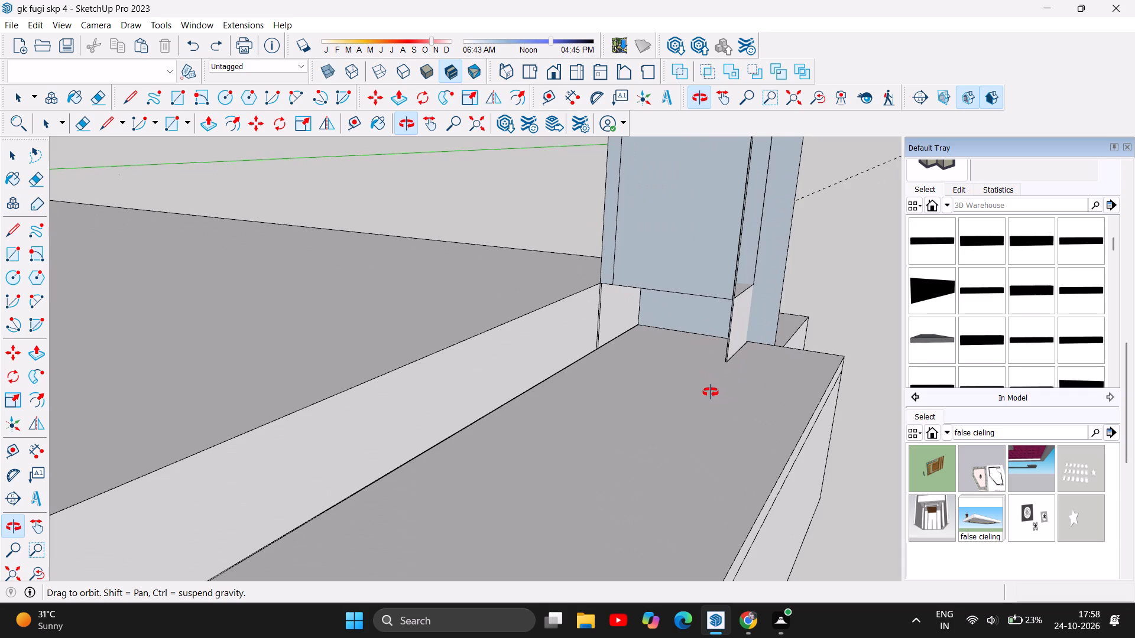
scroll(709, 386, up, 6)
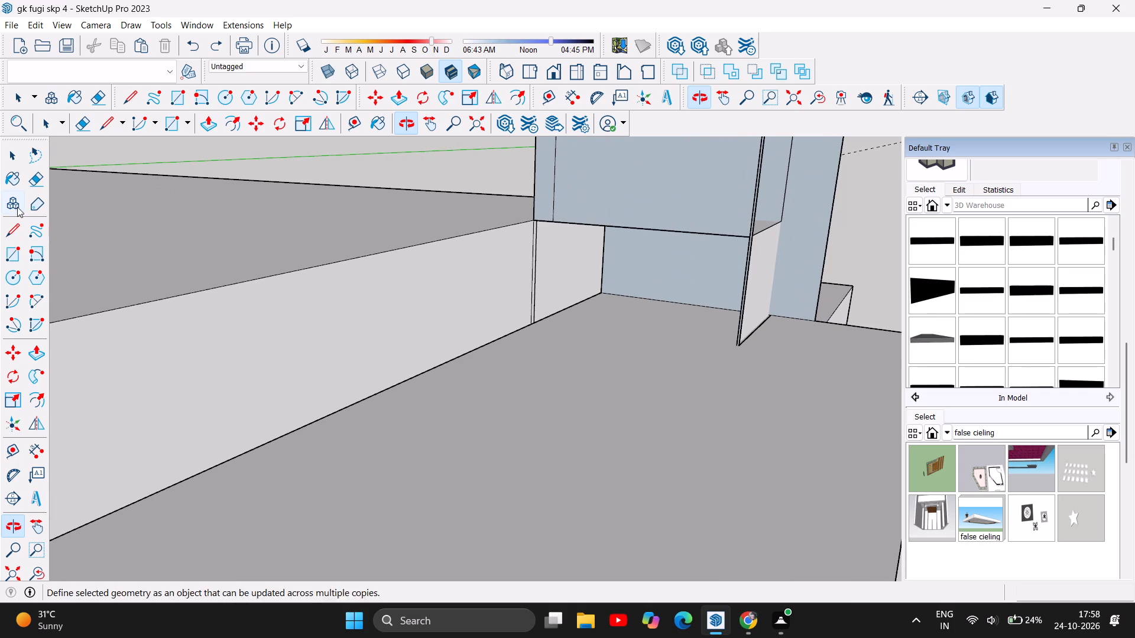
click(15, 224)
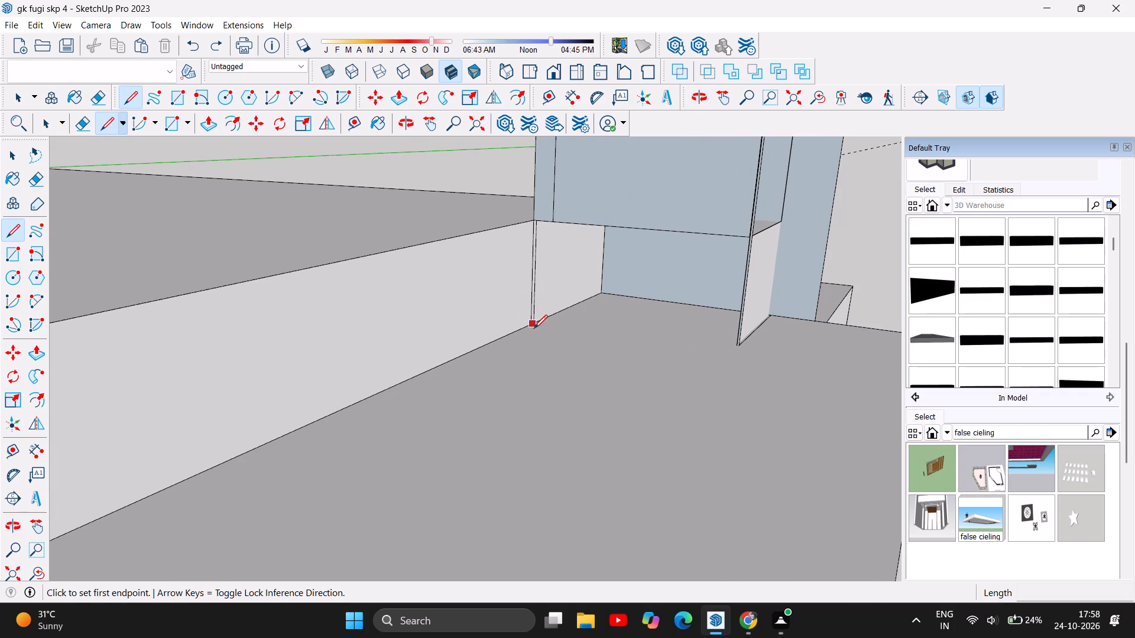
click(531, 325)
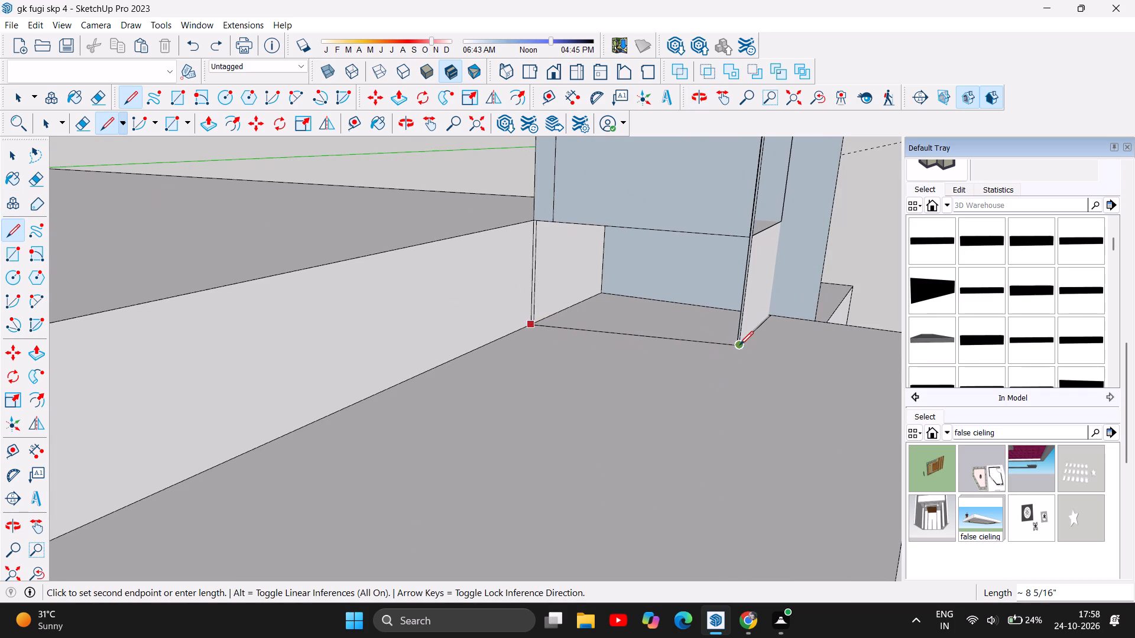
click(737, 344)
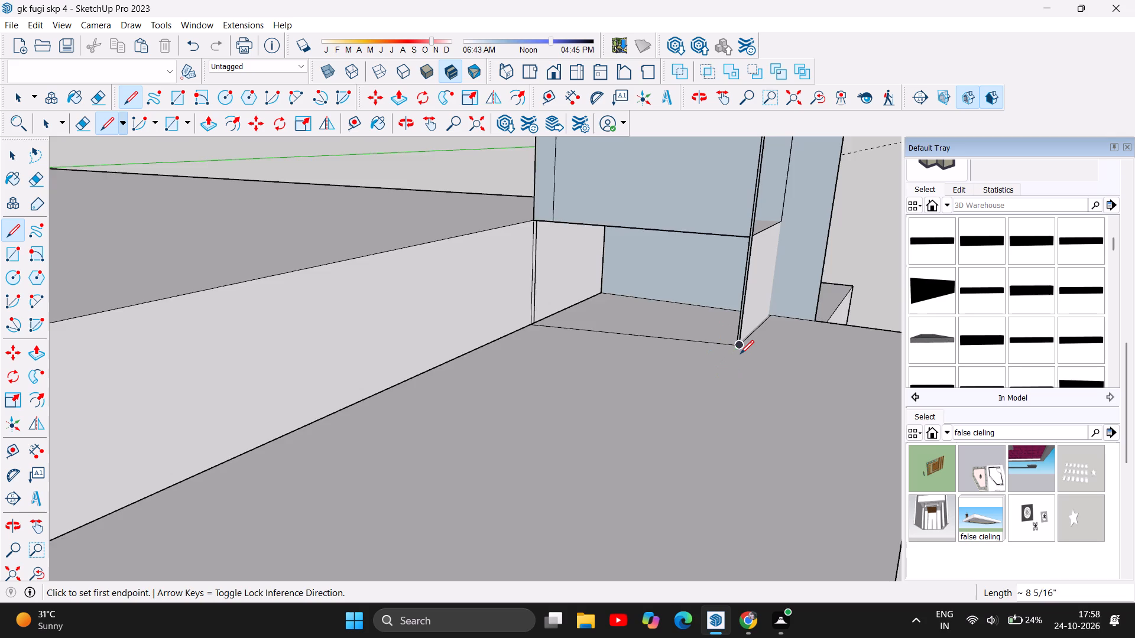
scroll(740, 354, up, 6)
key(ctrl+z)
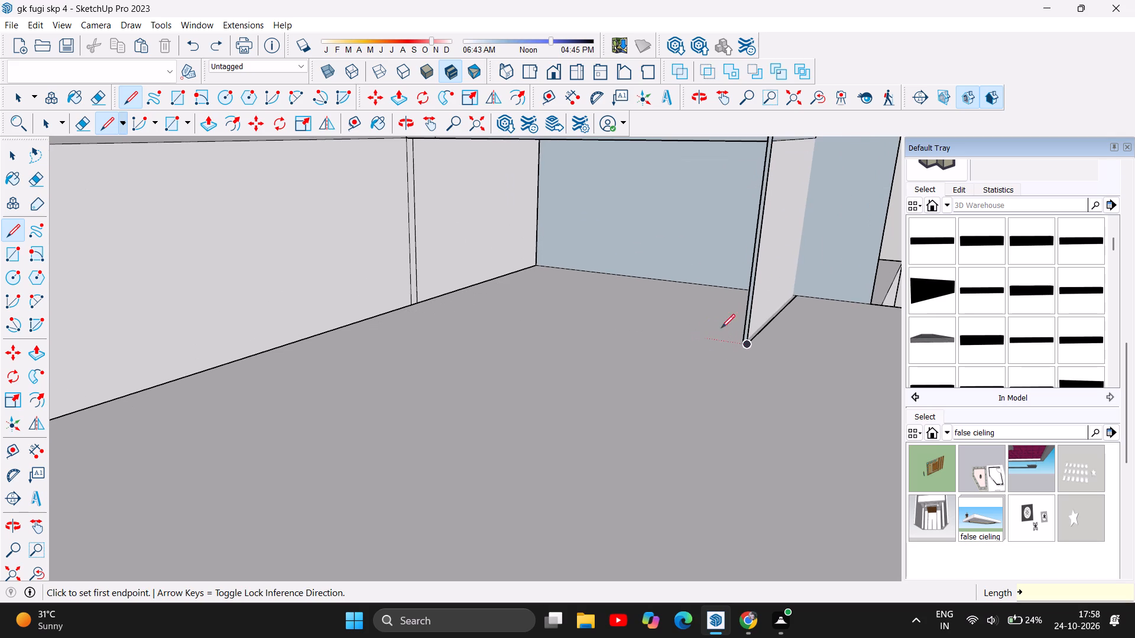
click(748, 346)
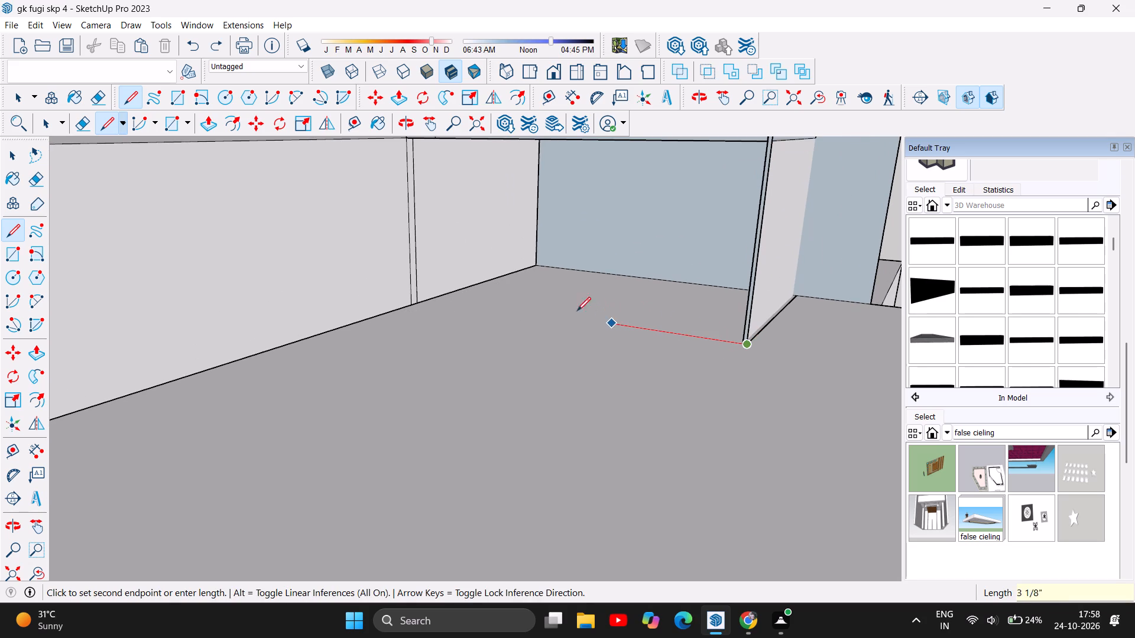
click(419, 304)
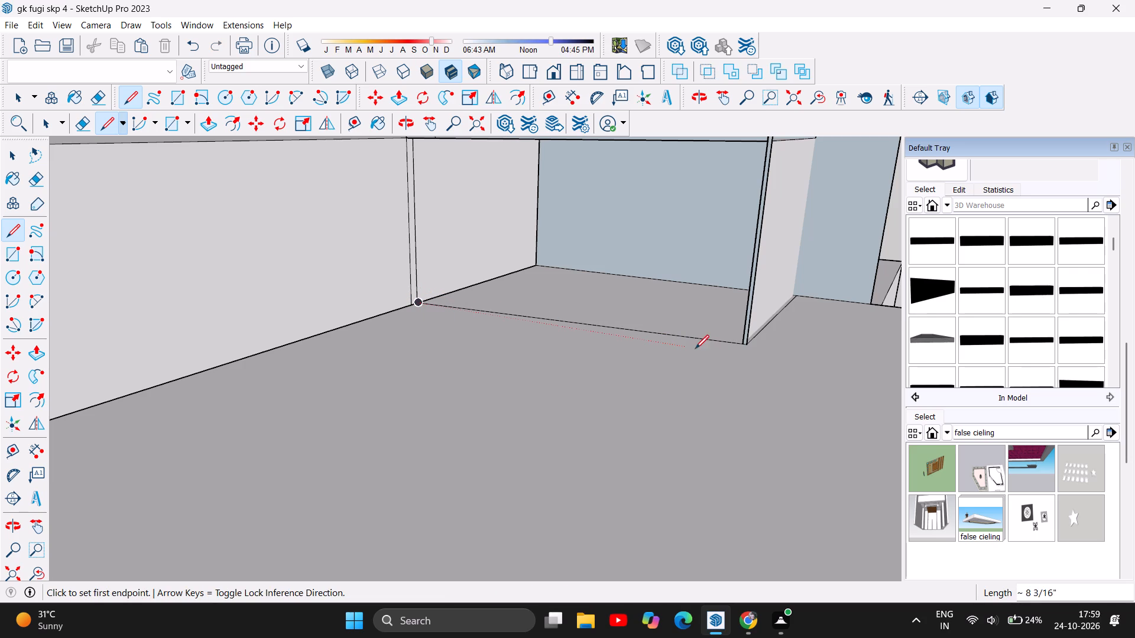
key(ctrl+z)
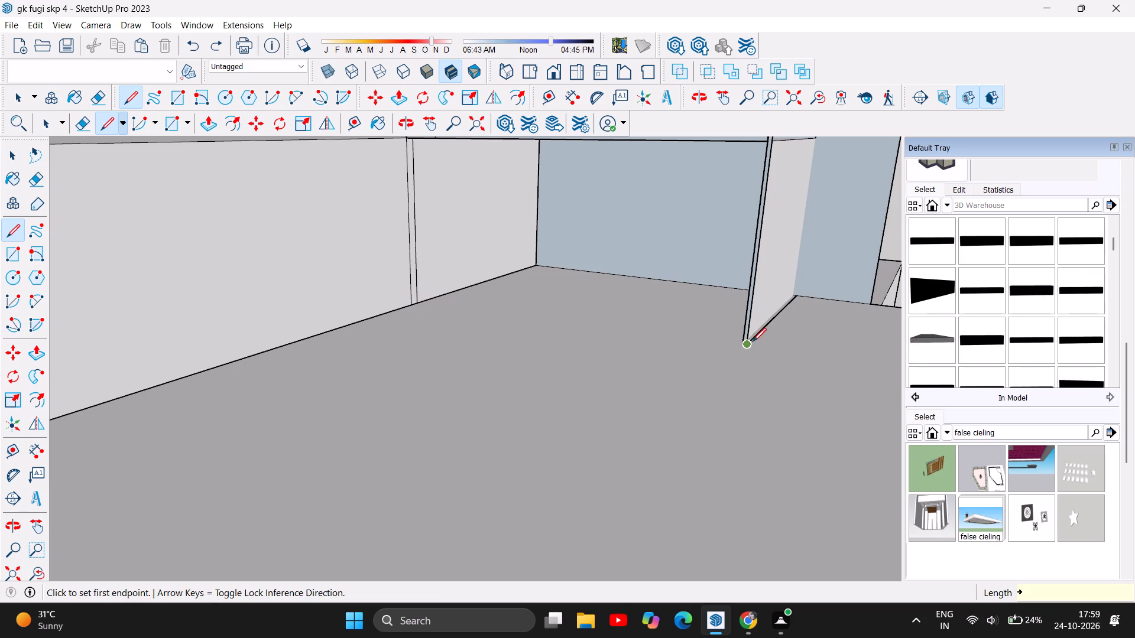
Draw a 1/16" line and a 9" line along the base of the wall end to close its open gap above the ledge.
scroll(759, 352, up, 15)
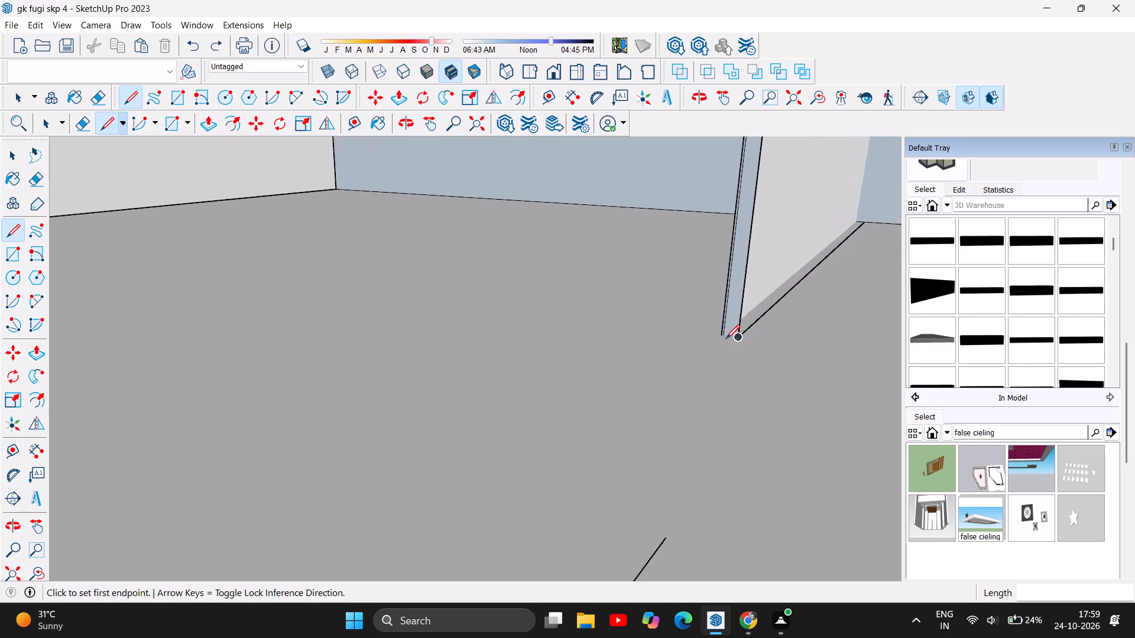
scroll(726, 338, up, 7)
scroll(725, 364, down, 4)
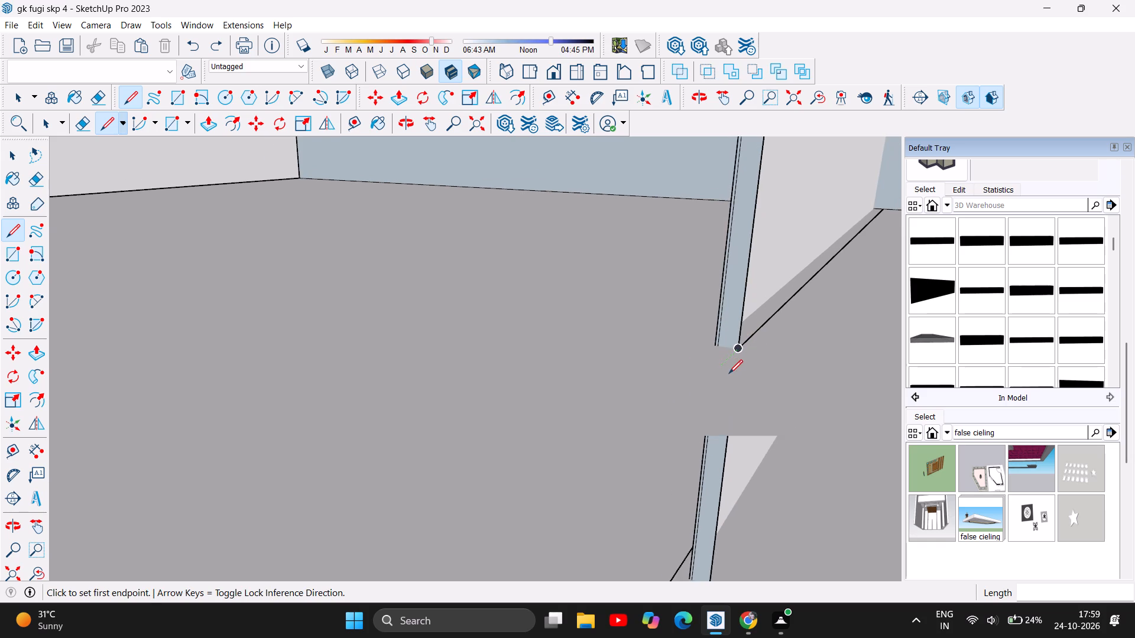
scroll(731, 376, down, 5)
click(735, 359)
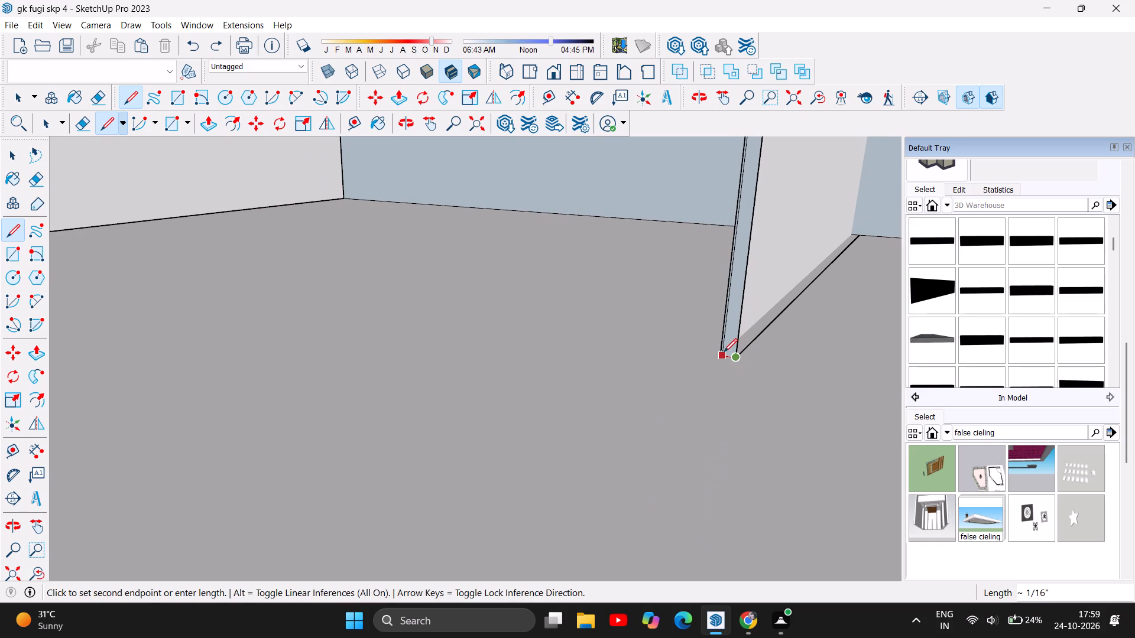
click(722, 352)
click(718, 354)
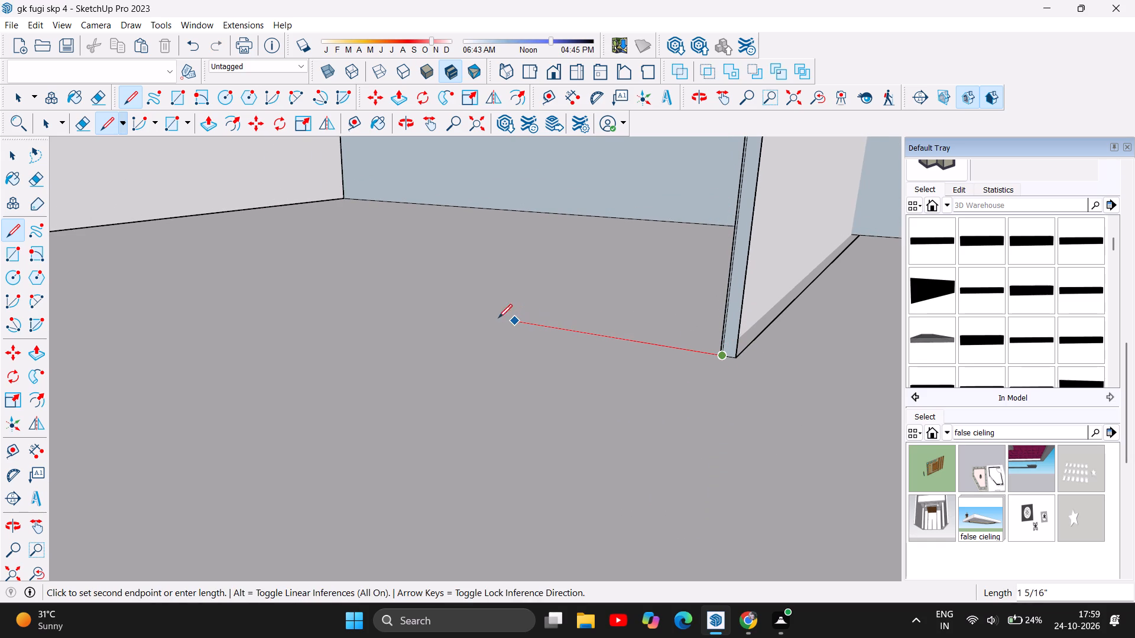
scroll(455, 309, down, 10)
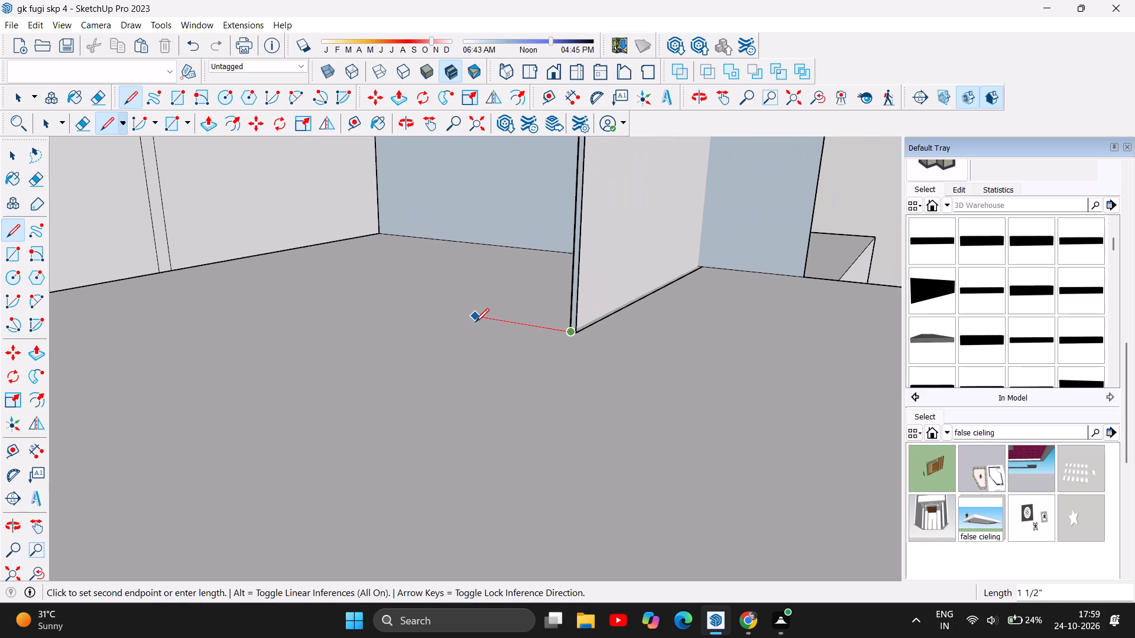
scroll(475, 322, down, 3)
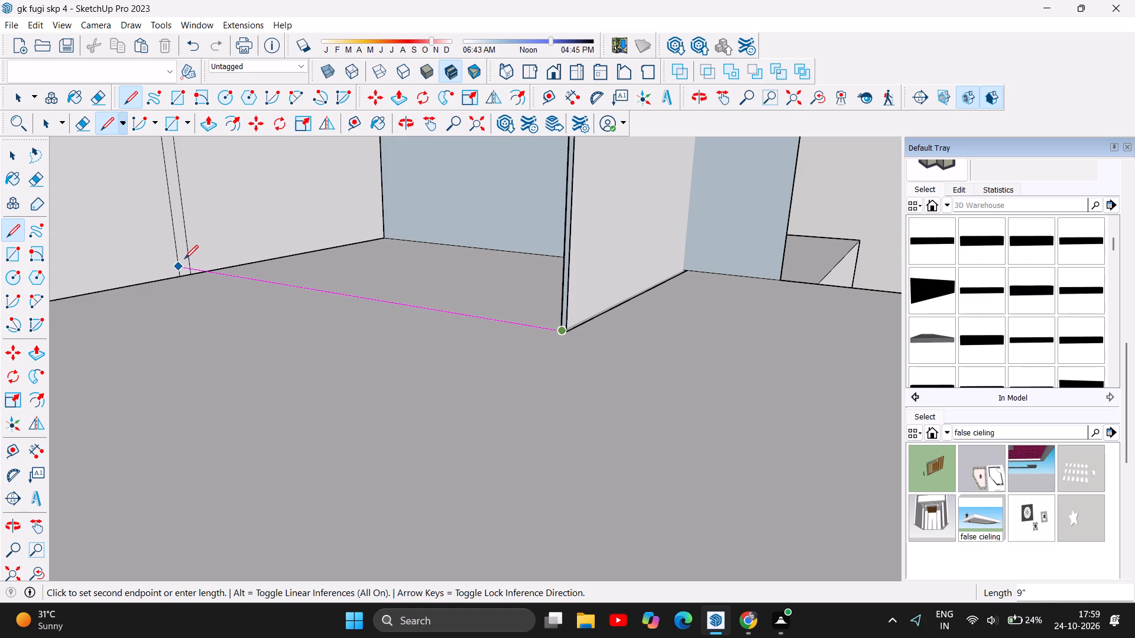
click(184, 259)
scroll(454, 394, down, 6)
scroll(472, 390, up, 1)
scroll(547, 380, down, 14)
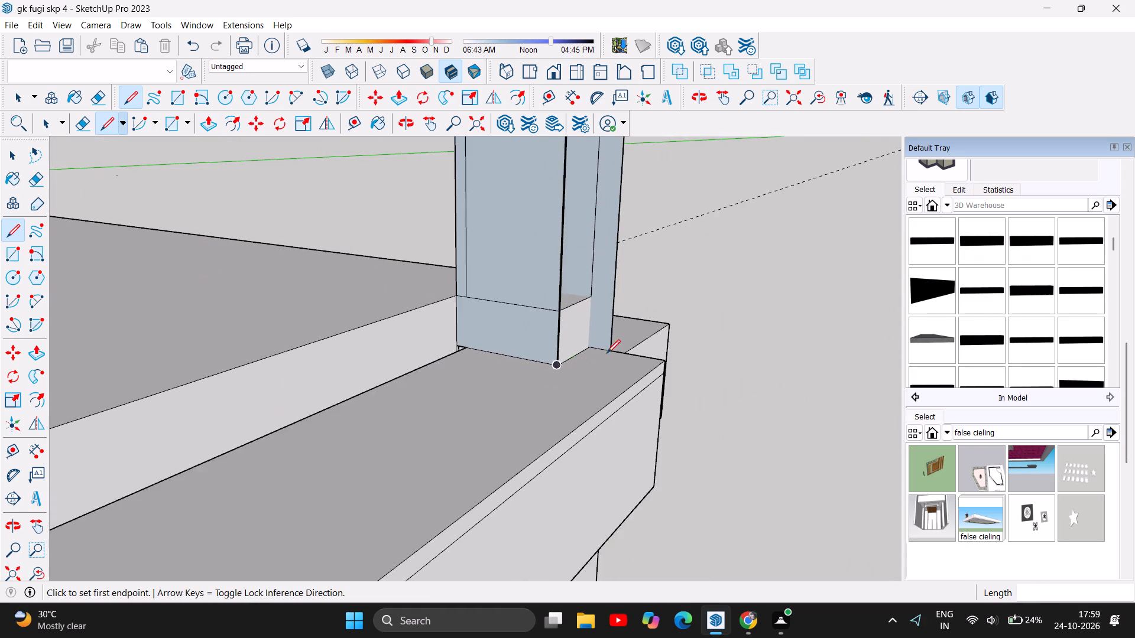
Push/Pull the ledge along the upper floor's open side up about 12' 1 3/16" to form a full-height wall meeting the roof.
scroll(609, 352, down, 20)
scroll(638, 339, down, 5)
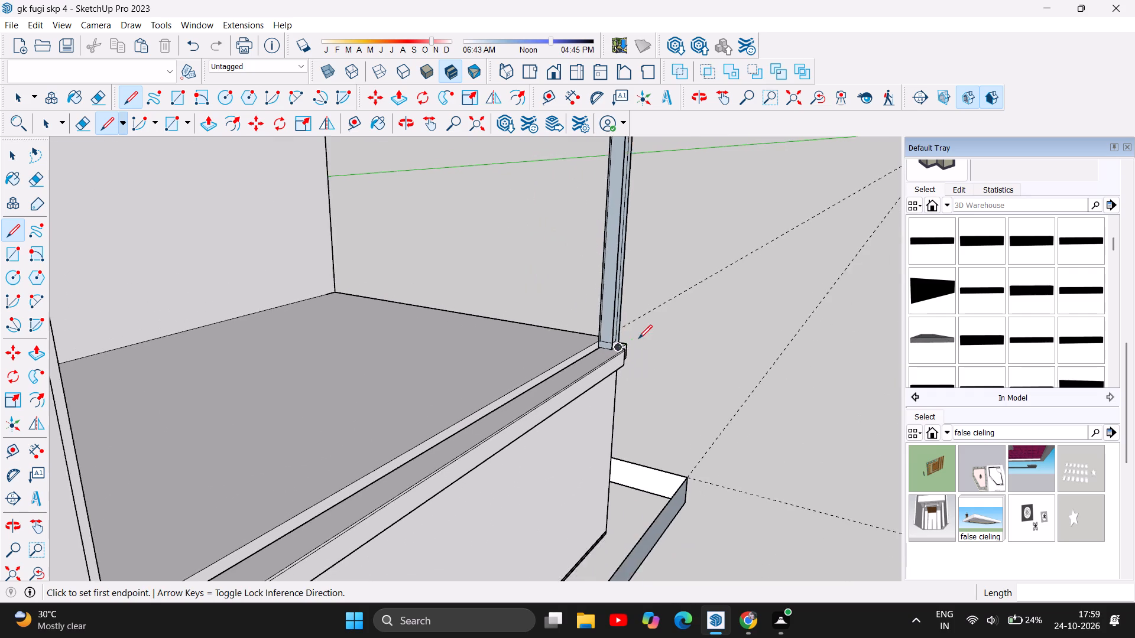
scroll(638, 338, down, 2)
scroll(590, 372, up, 3)
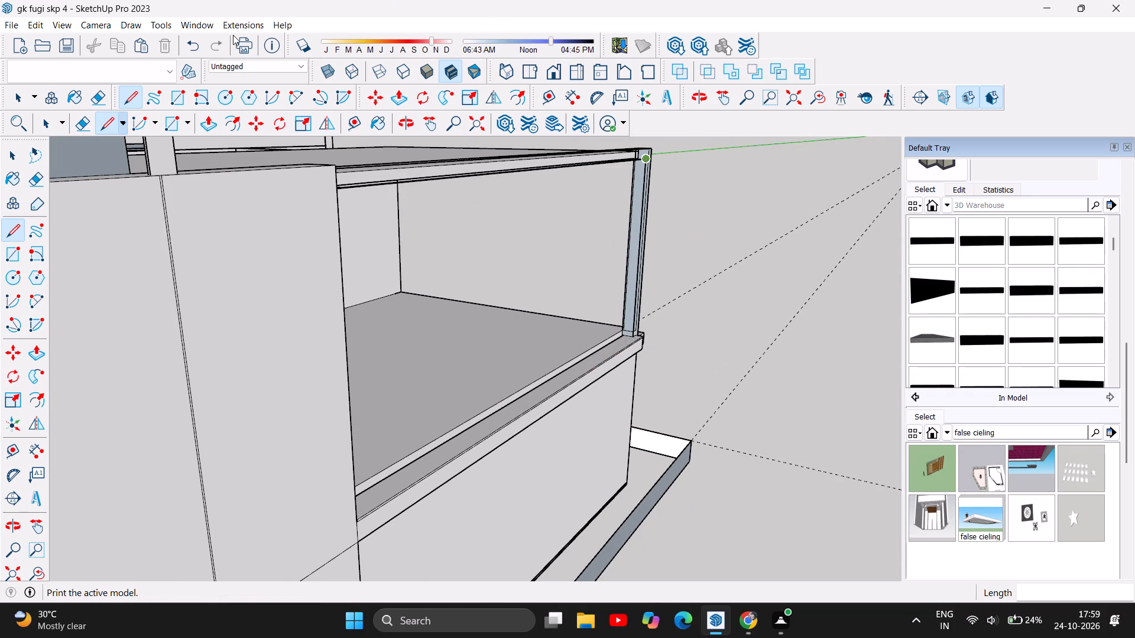
click(213, 123)
drag(556, 378, 559, 303)
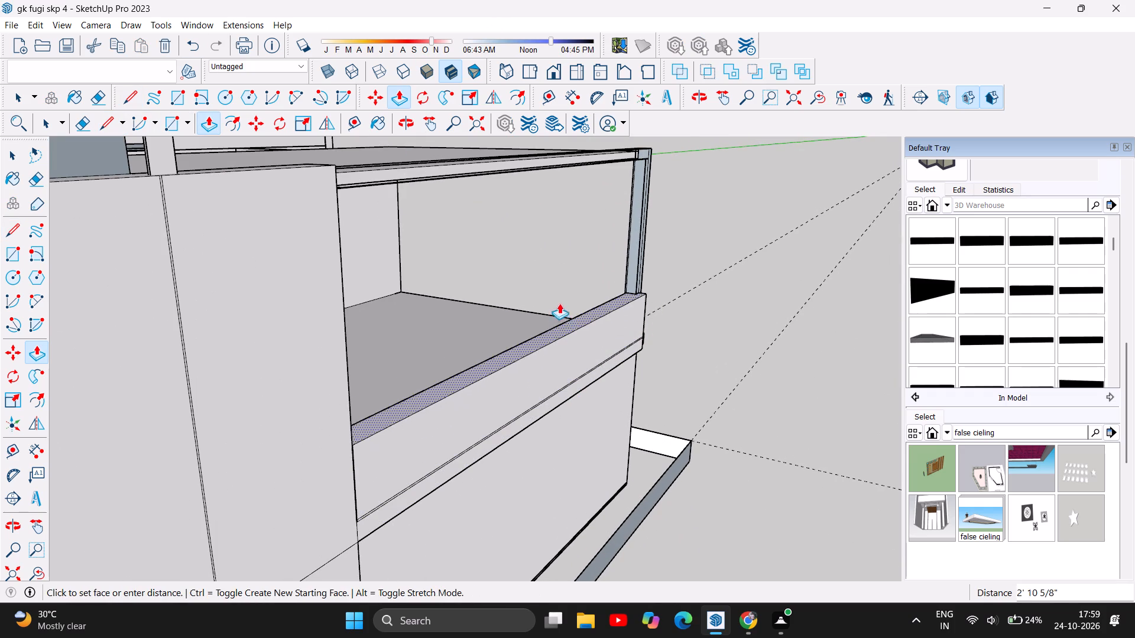
drag(559, 303, 557, 141)
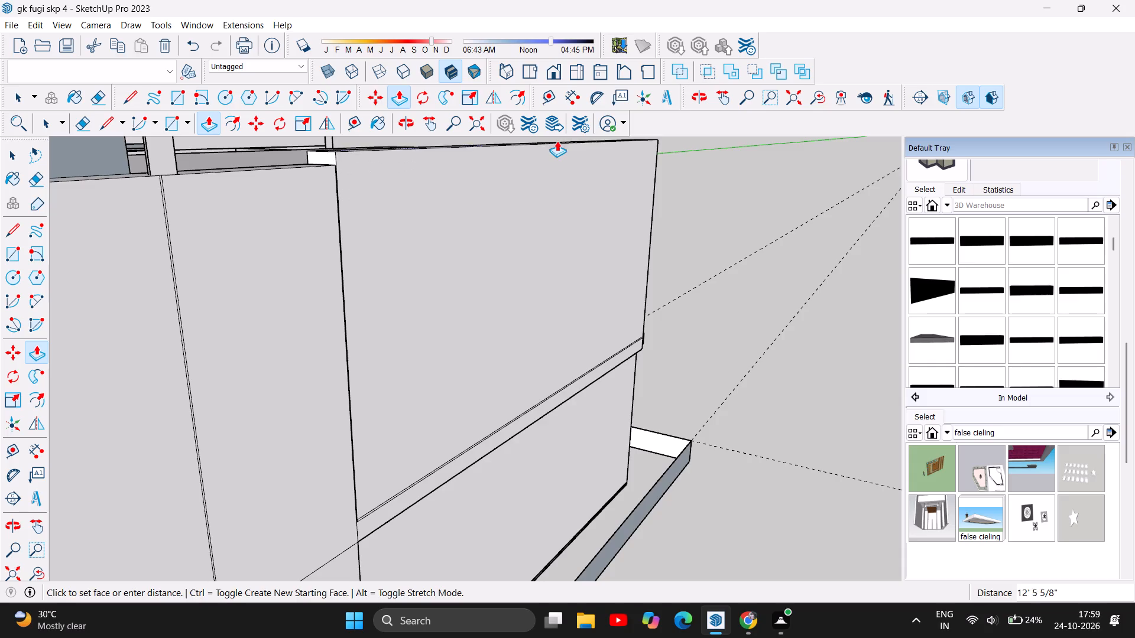
drag(557, 141, 556, 149)
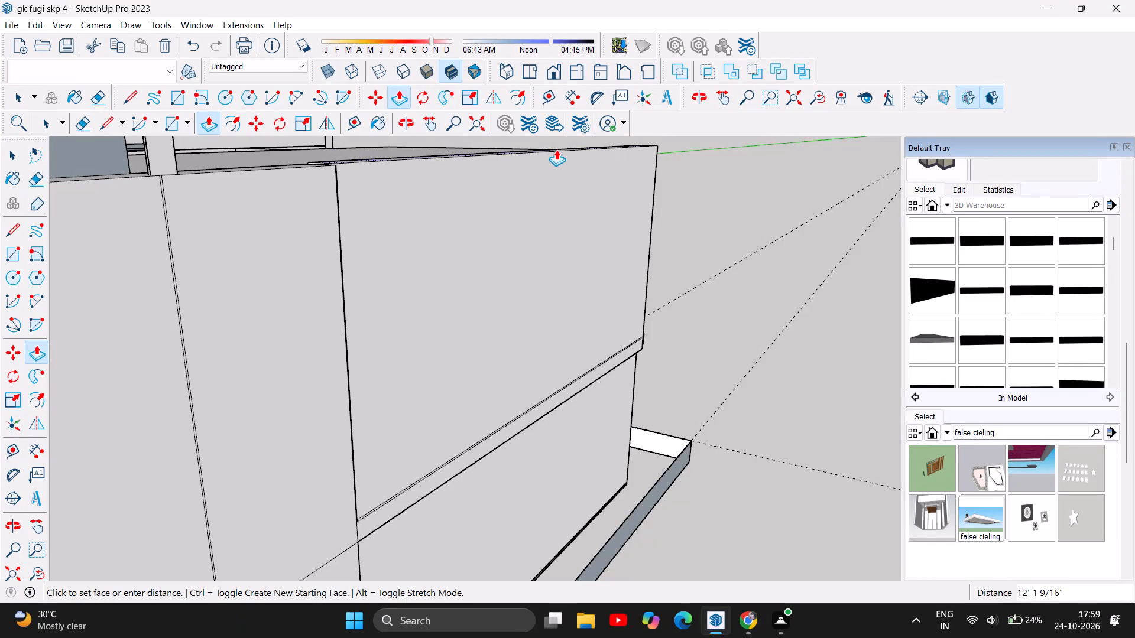
drag(556, 149, 560, 148)
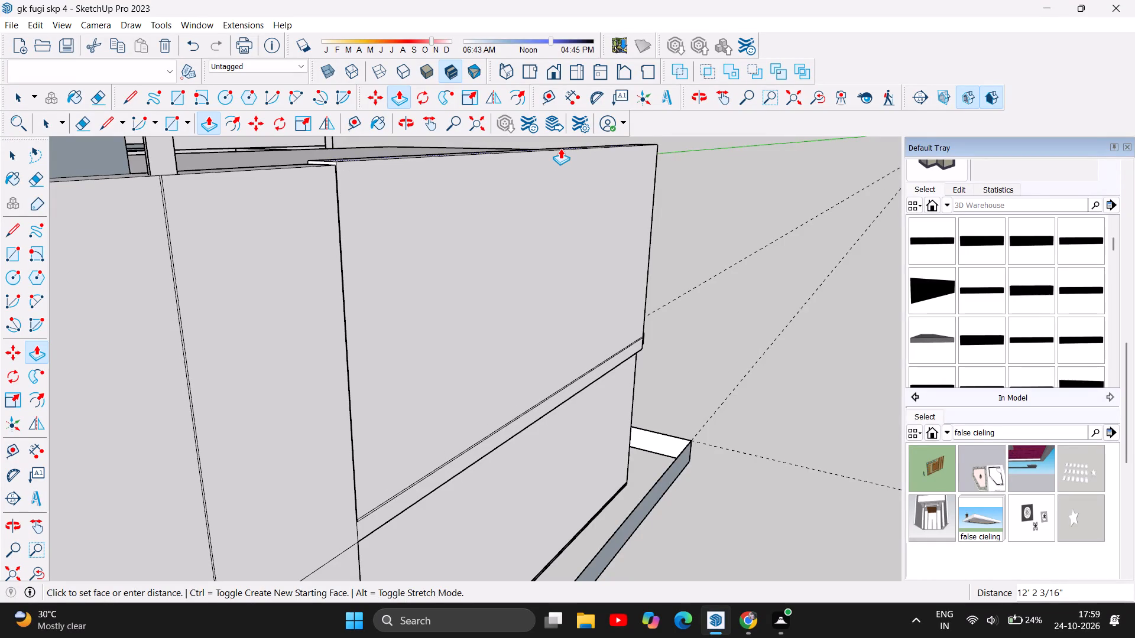
drag(560, 148, 560, 150)
scroll(732, 285, down, 6)
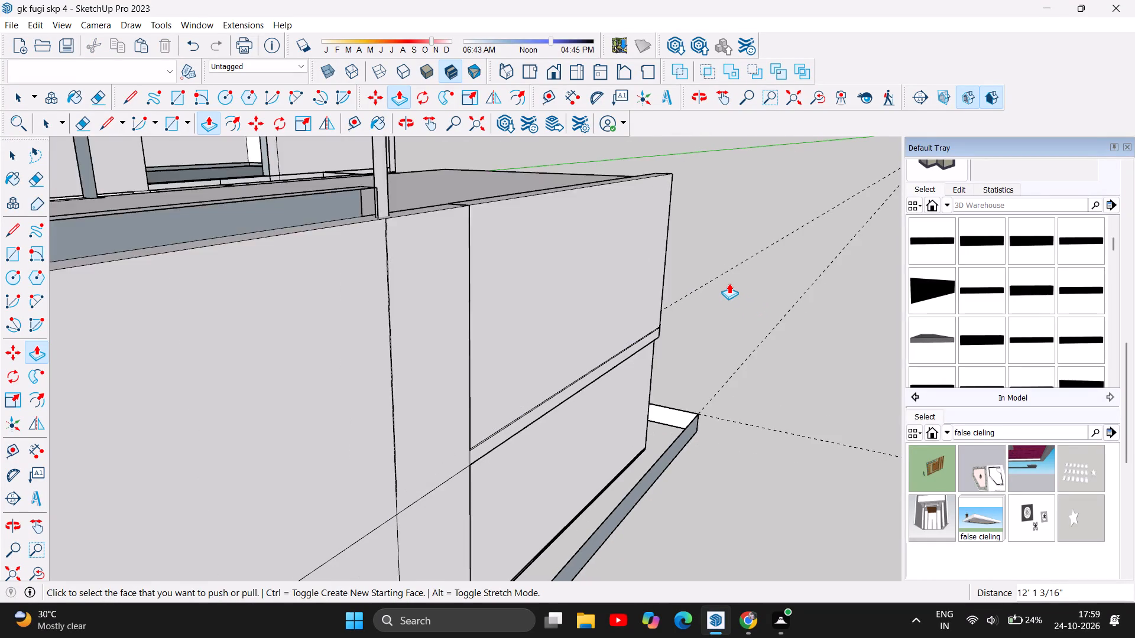
Examine the whole building from the front, closed side, rear and underside.
scroll(744, 273, down, 7)
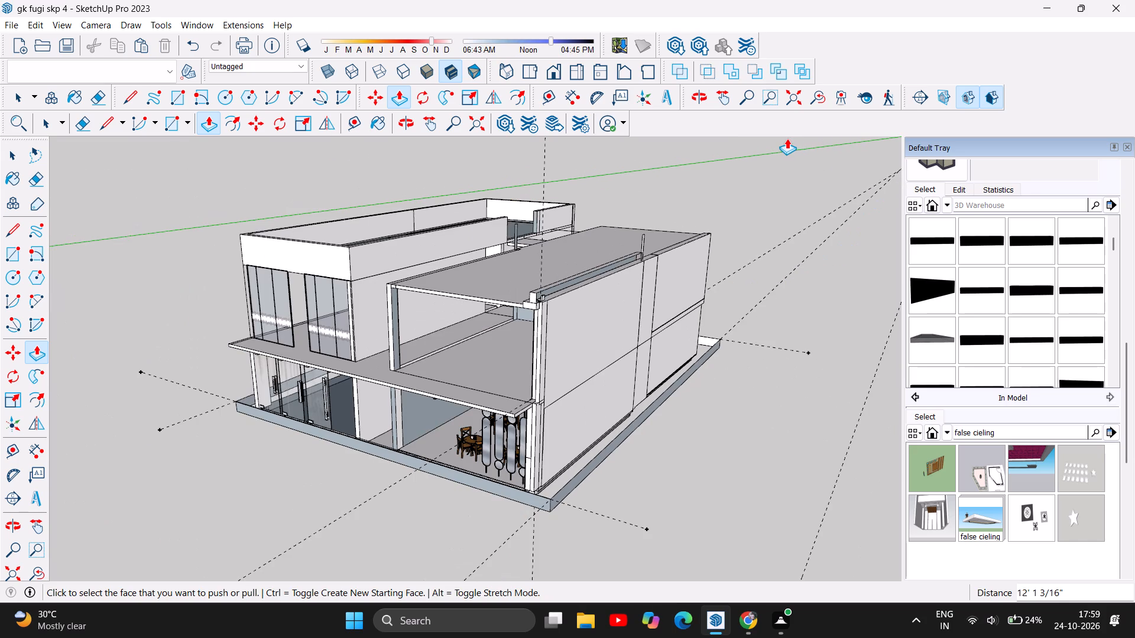
click(400, 121)
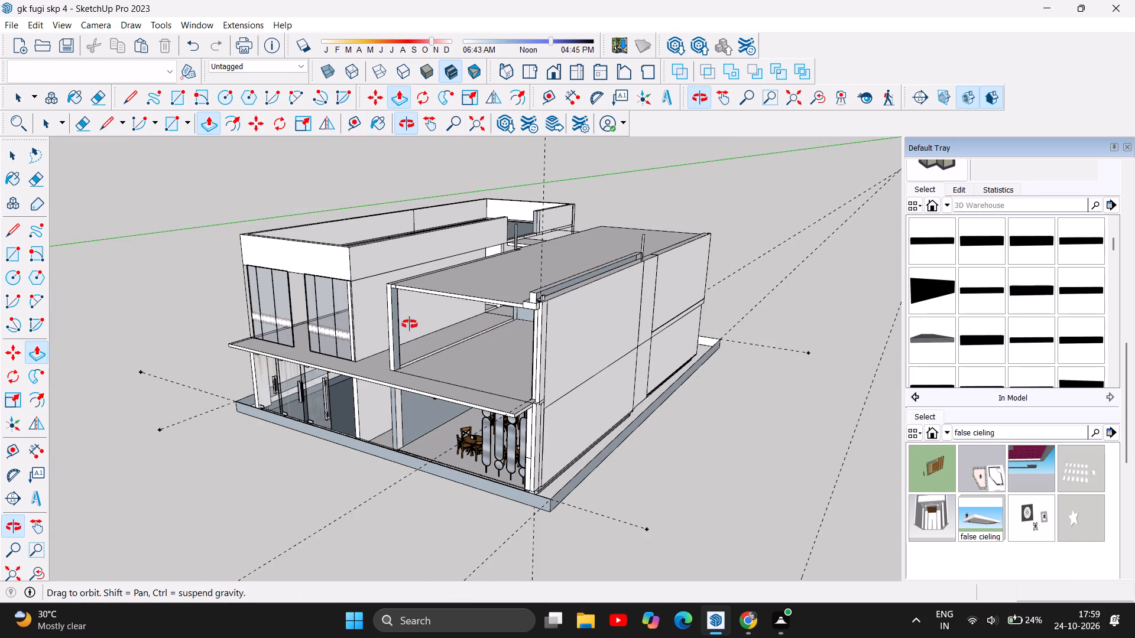
drag(375, 336, 516, 283)
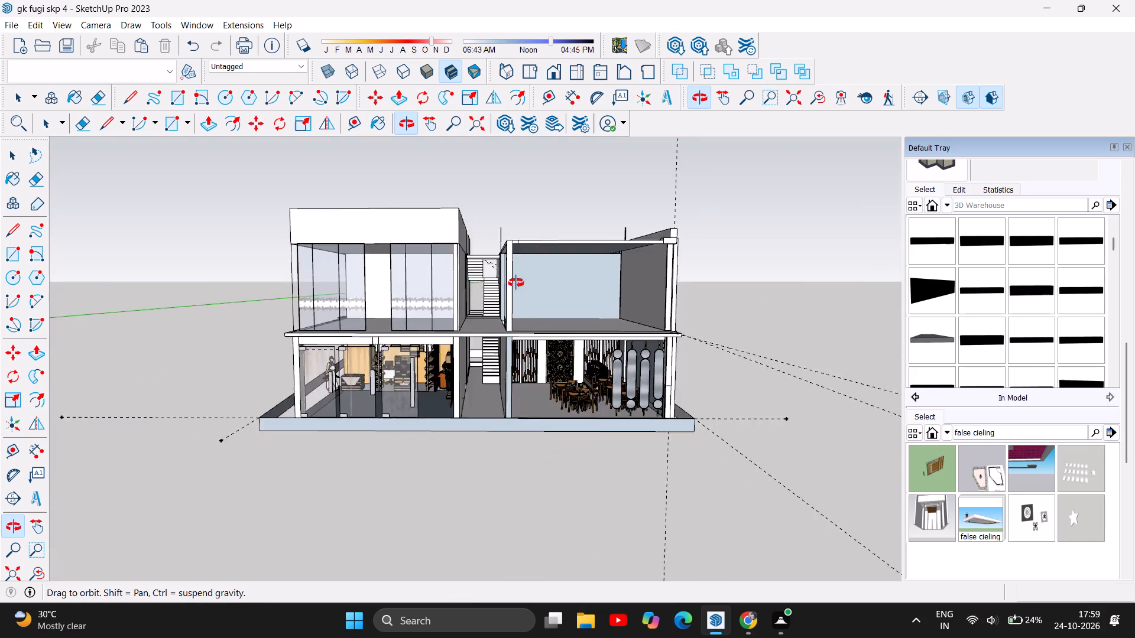
drag(516, 283, 172, 271)
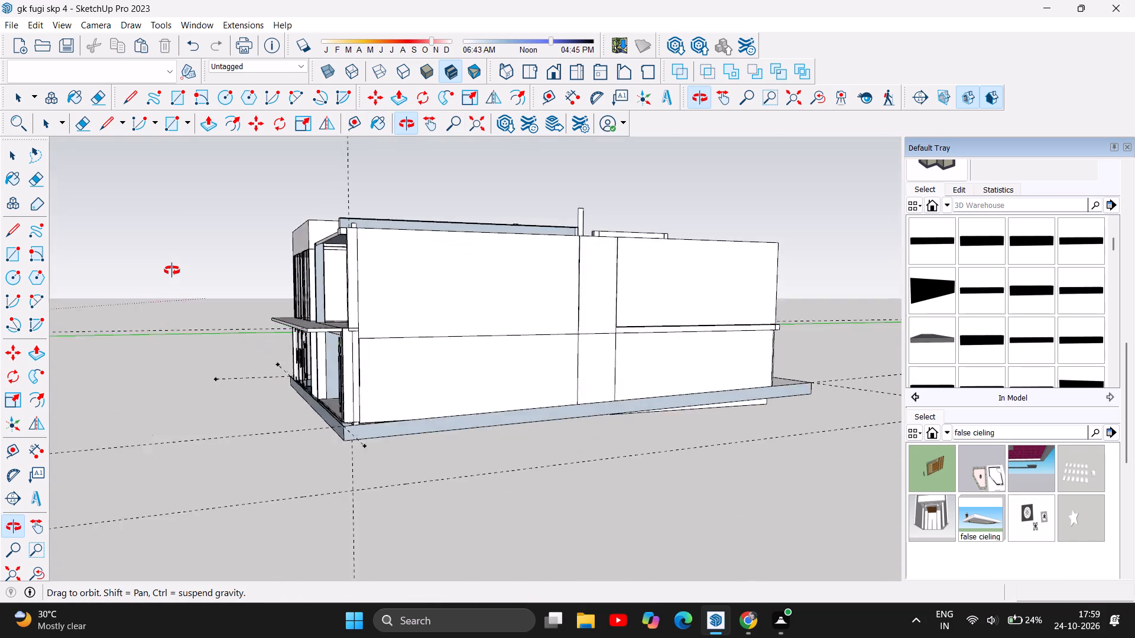
drag(644, 299, 254, 322)
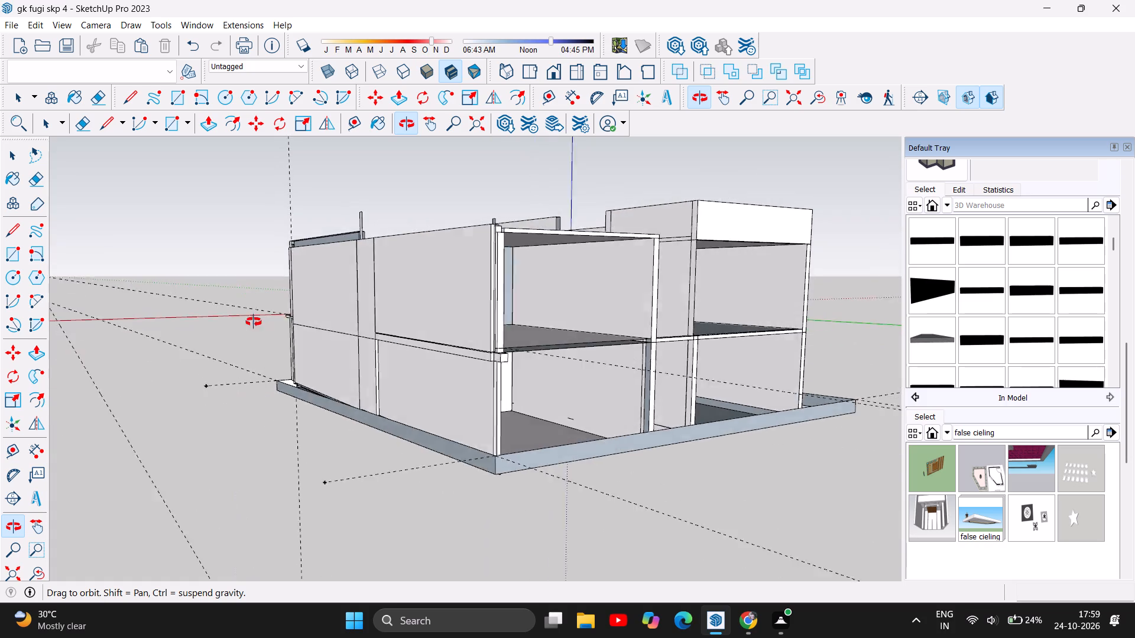
drag(254, 322, 142, 362)
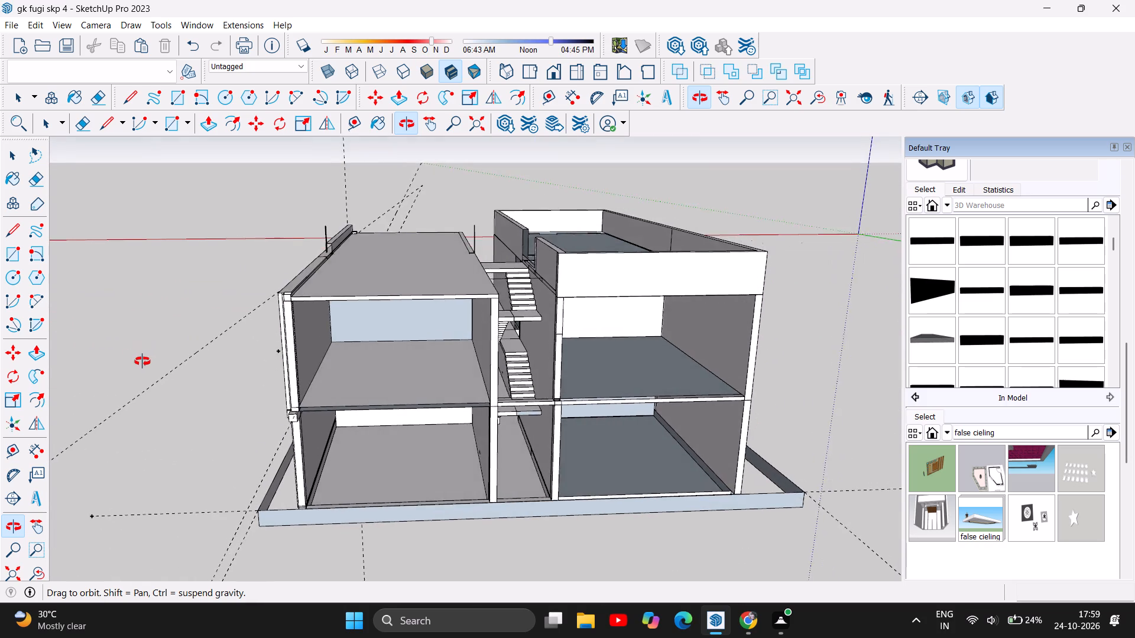
drag(142, 362, 35, 328)
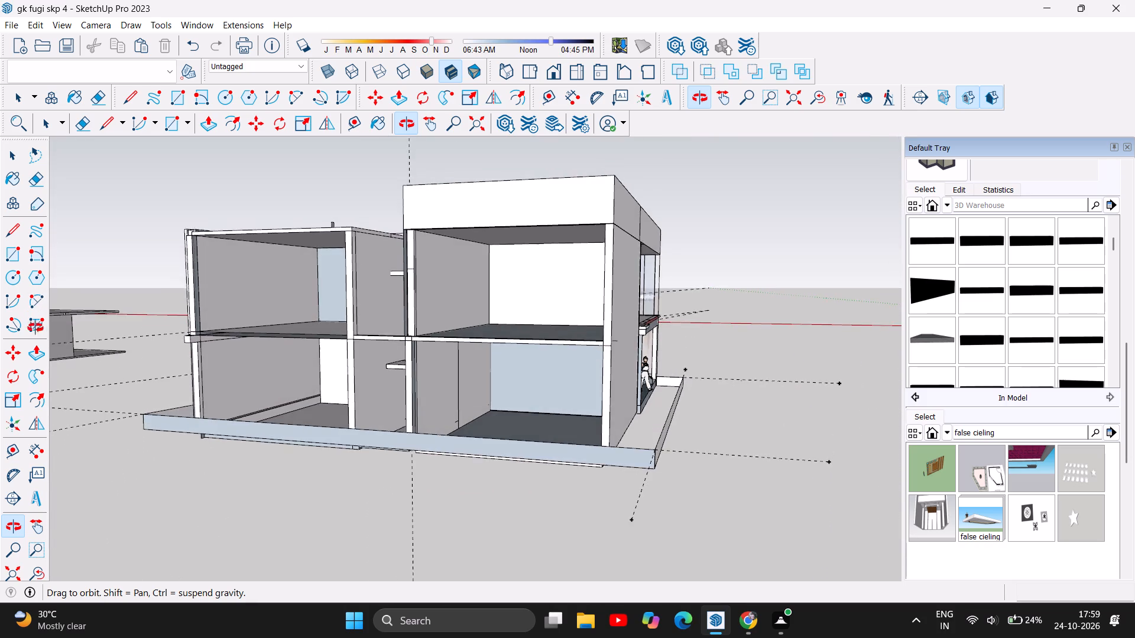
drag(35, 328, 222, 260)
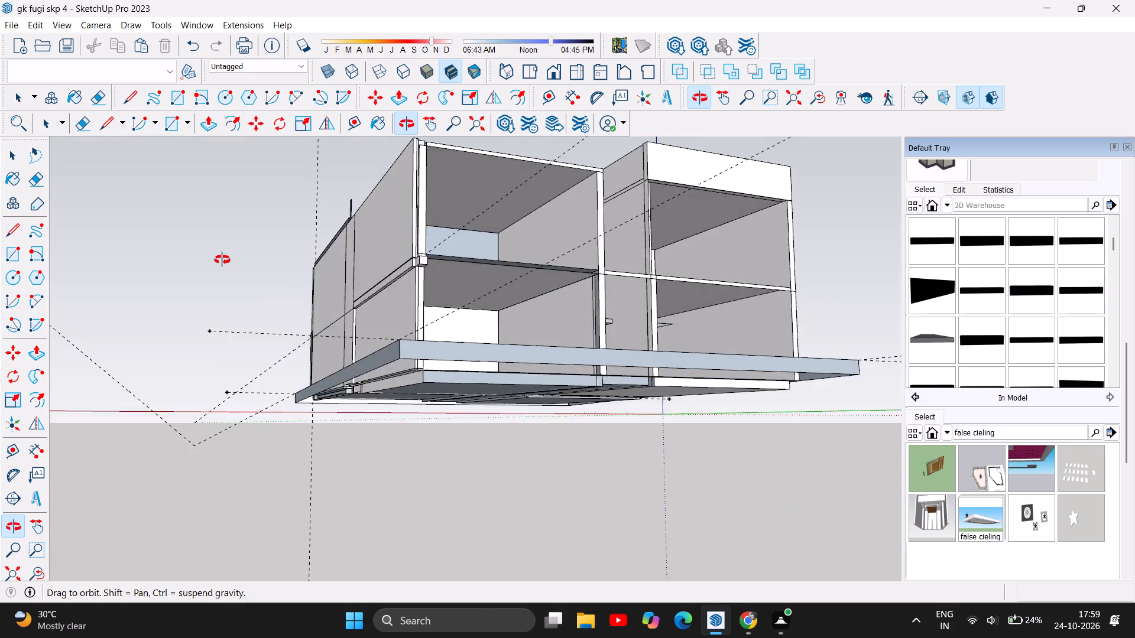
drag(222, 260, 95, 178)
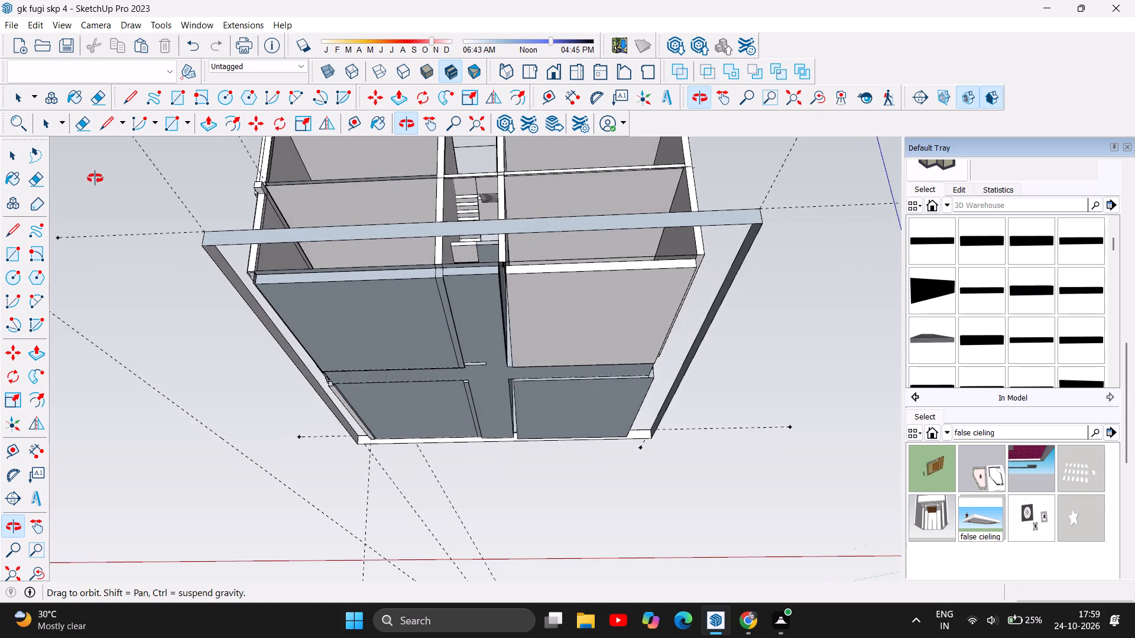
drag(95, 178, 57, 266)
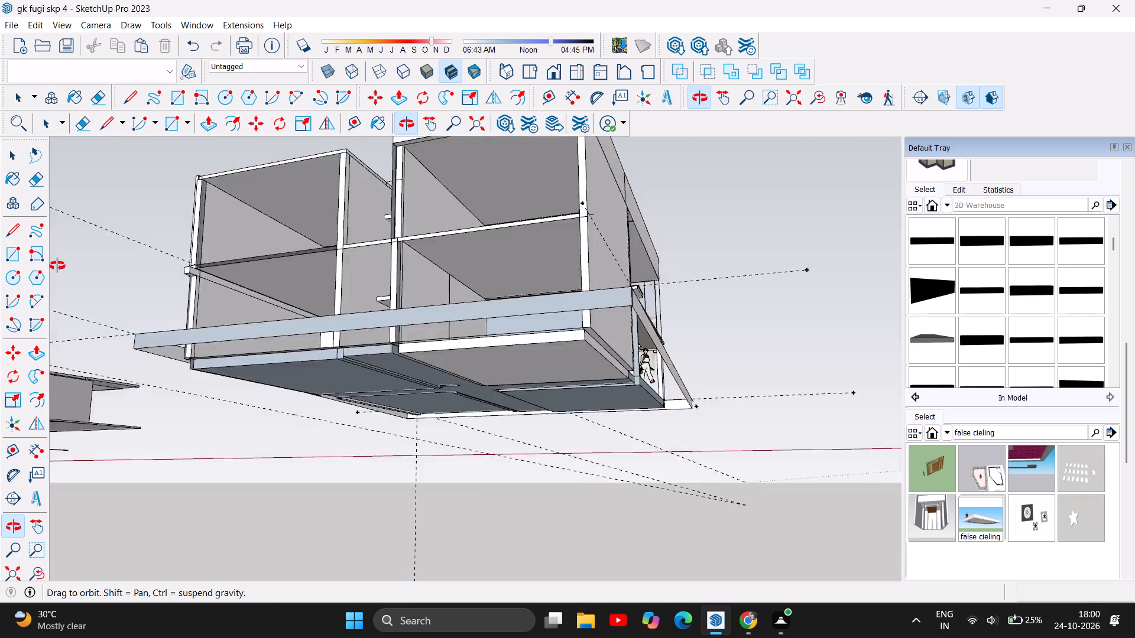
drag(57, 266, 76, 383)
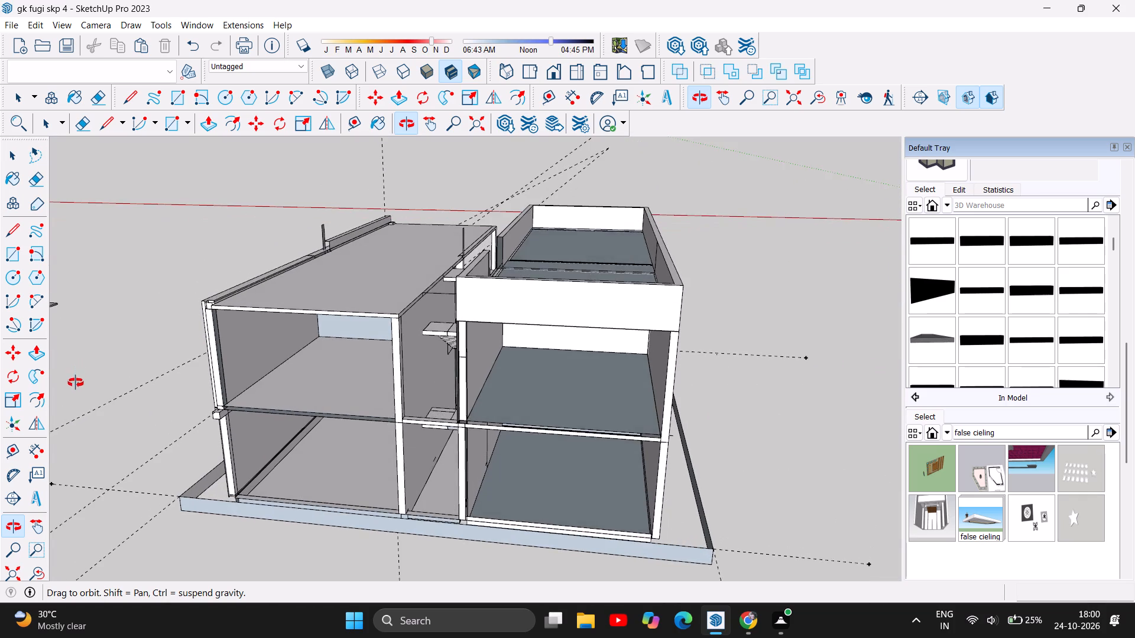
drag(76, 383, 733, 375)
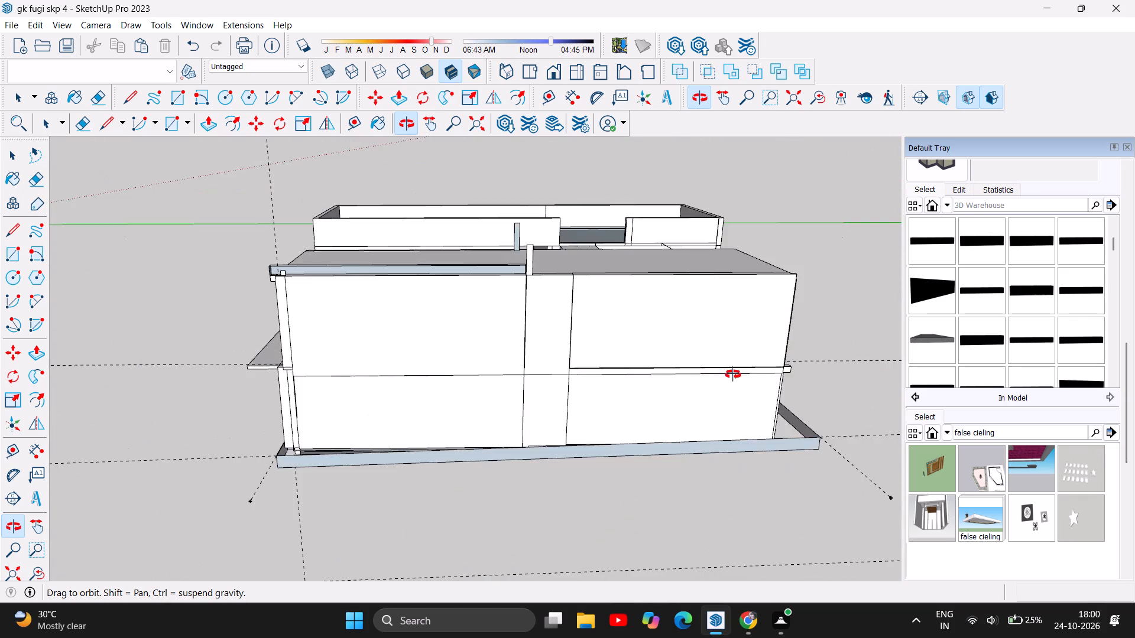
drag(733, 375, 764, 367)
drag(293, 402, 578, 385)
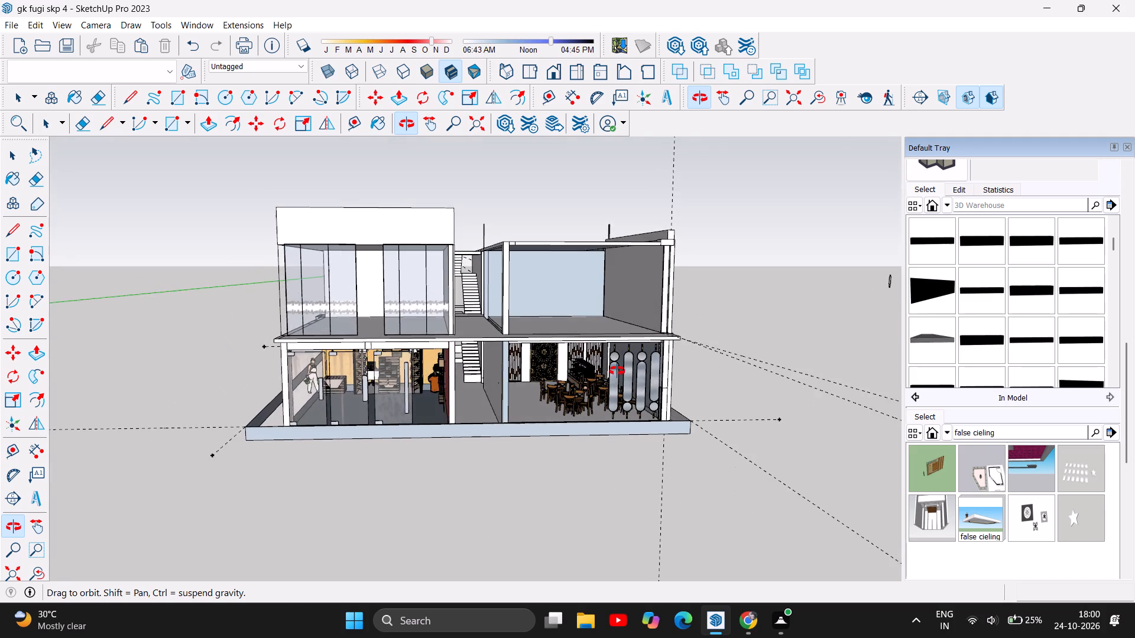
scroll(630, 364, up, 8)
scroll(631, 364, down, 1)
scroll(529, 452, up, 1)
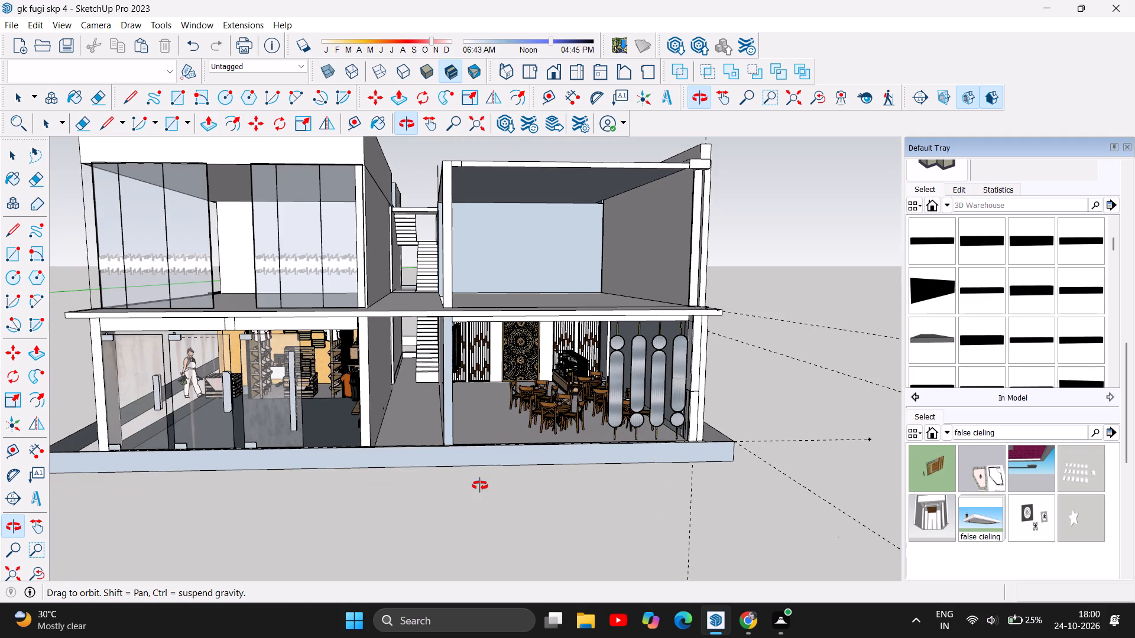
Raise the narrow roof-edge strip on the staircase side by 4' with Push/Pull to form a parapet.
drag(479, 418, 452, 566)
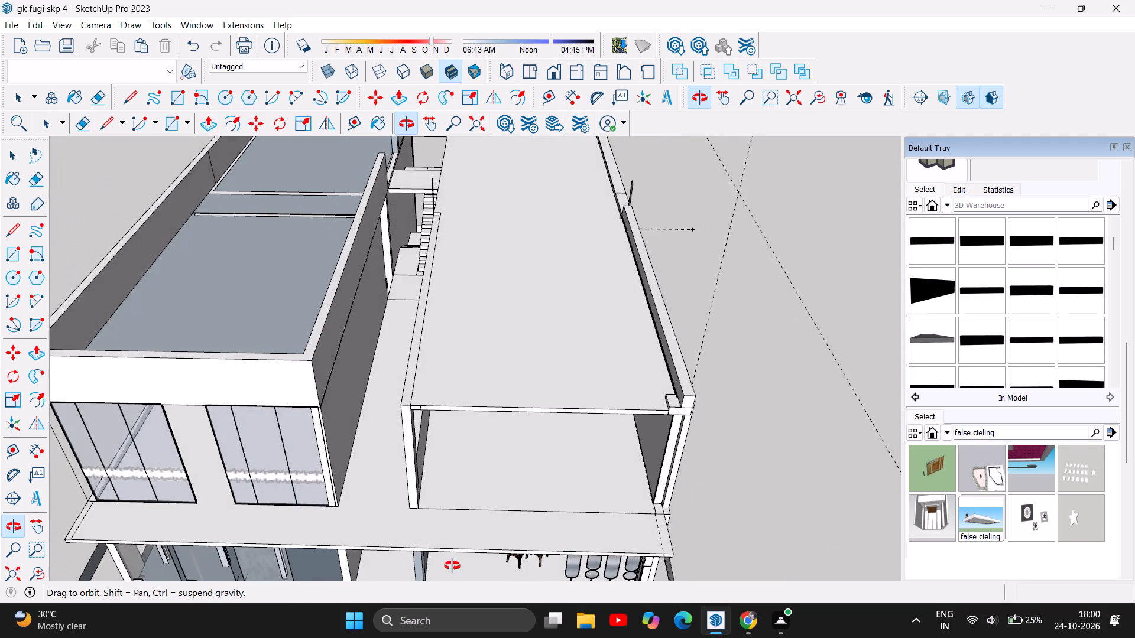
drag(452, 566, 453, 582)
scroll(469, 309, up, 2)
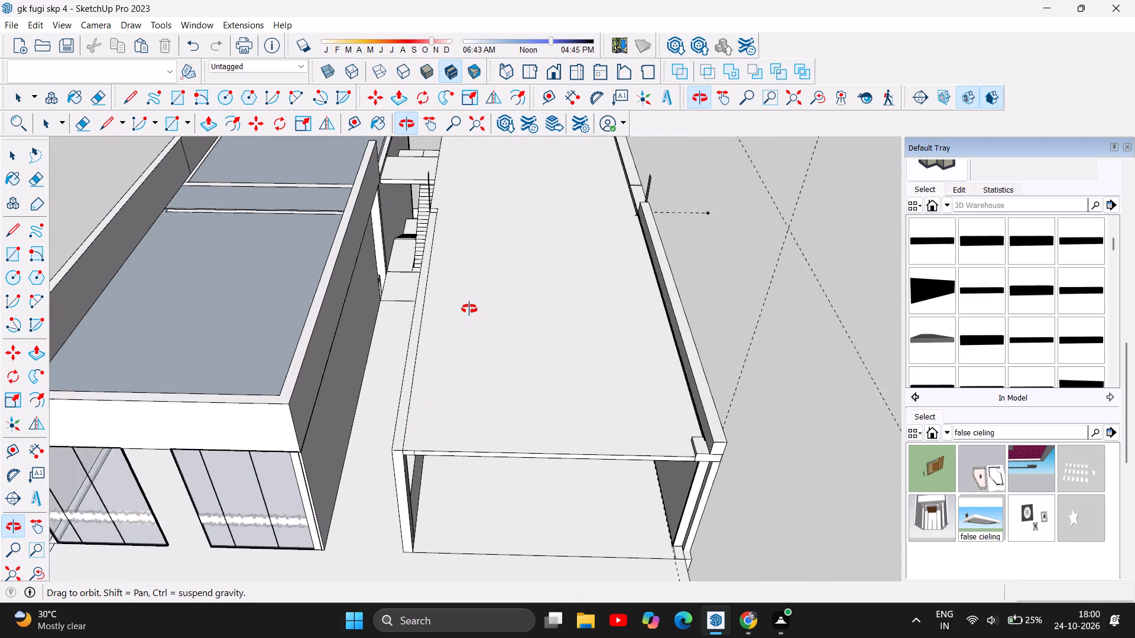
scroll(469, 309, up, 2)
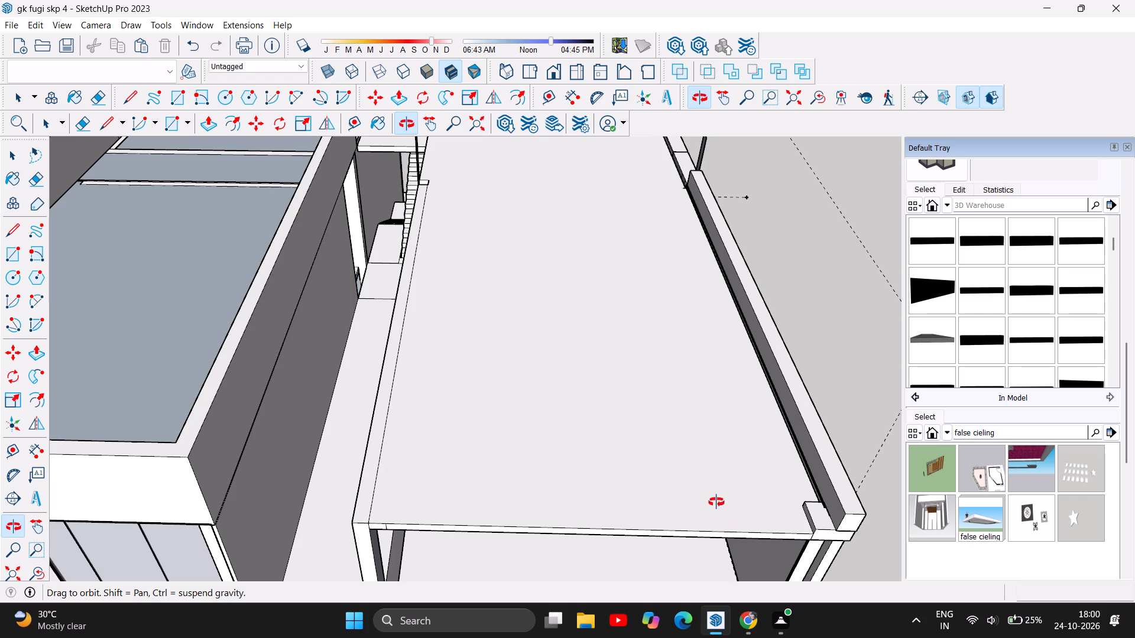
click(208, 128)
drag(407, 271, 414, 243)
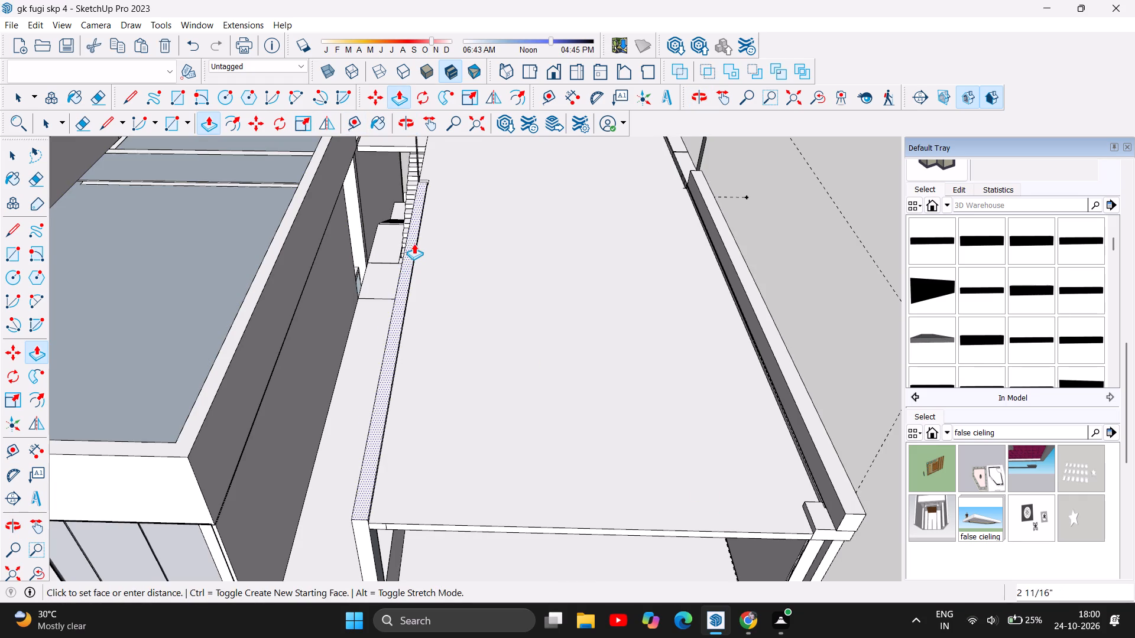
drag(414, 243, 414, 240)
text(4')
key(Return)
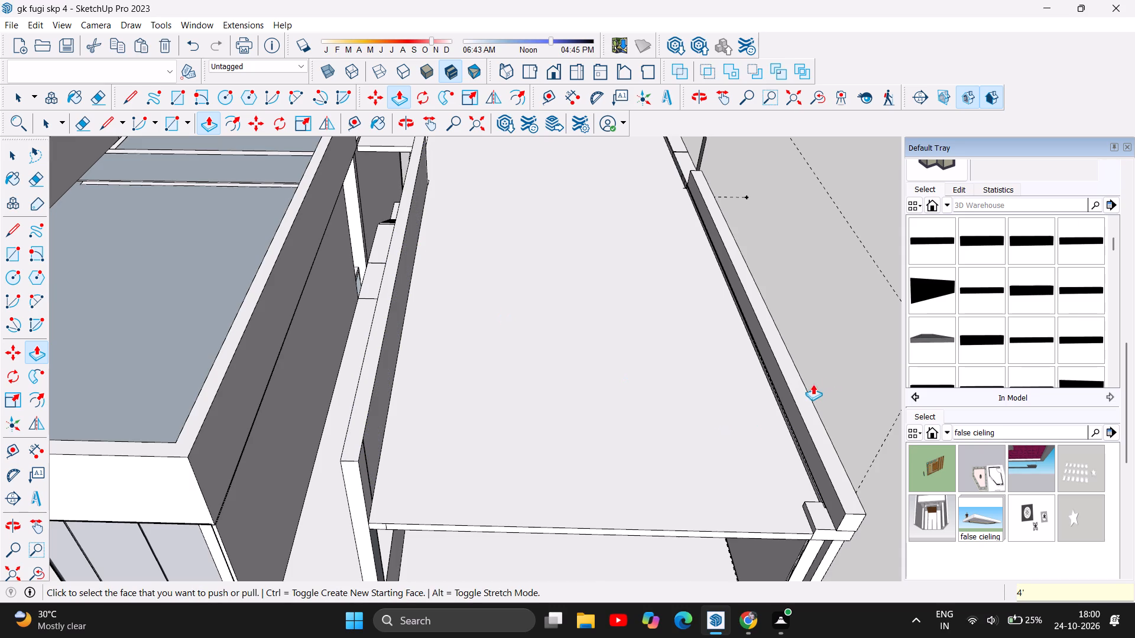
Push the low parapet on the roof's outer side down to its base and pull it up 4'.
drag(802, 392, 810, 453)
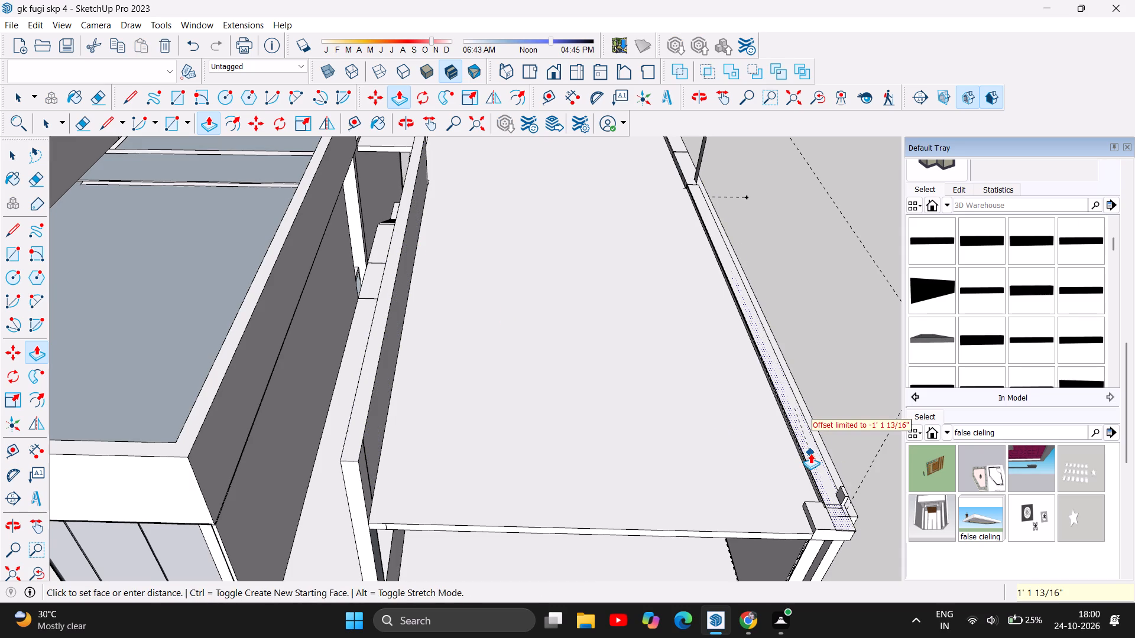
drag(813, 442, 817, 429)
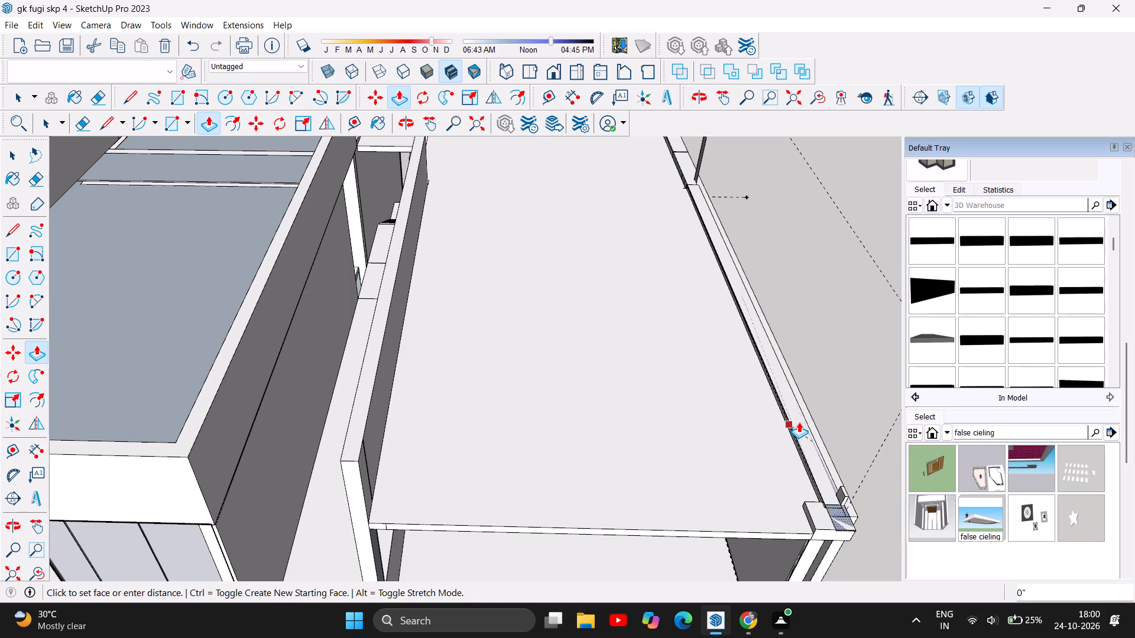
text(4')
key(Return)
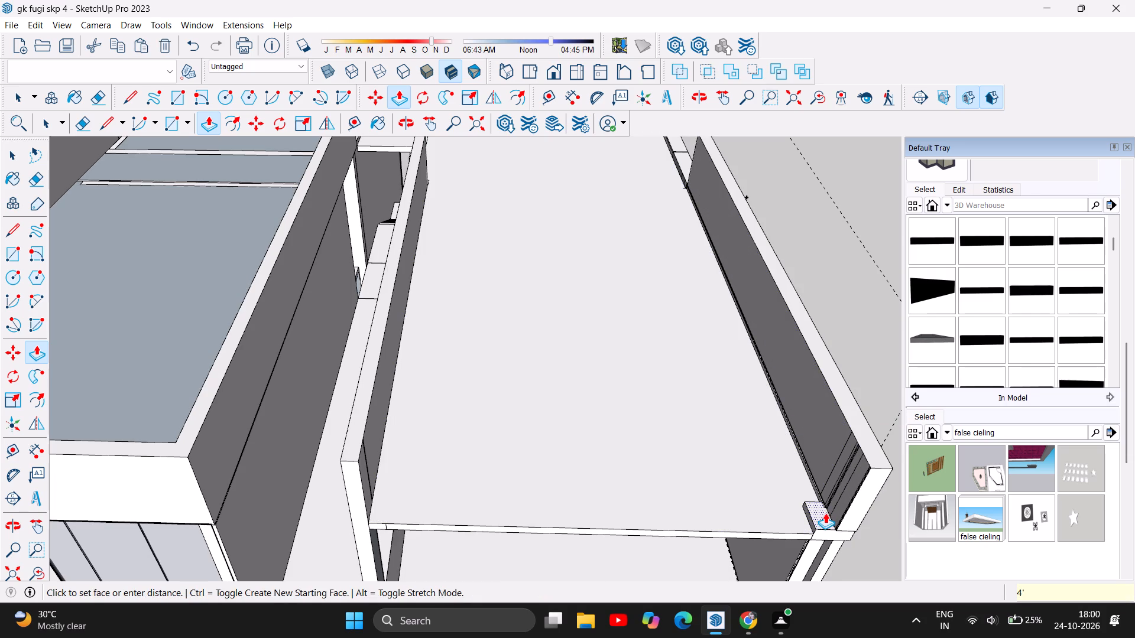
Extend the small corner block across the roof's front edge by about 18' 11 3/16" to reach the opposite parapet.
scroll(806, 521, up, 6)
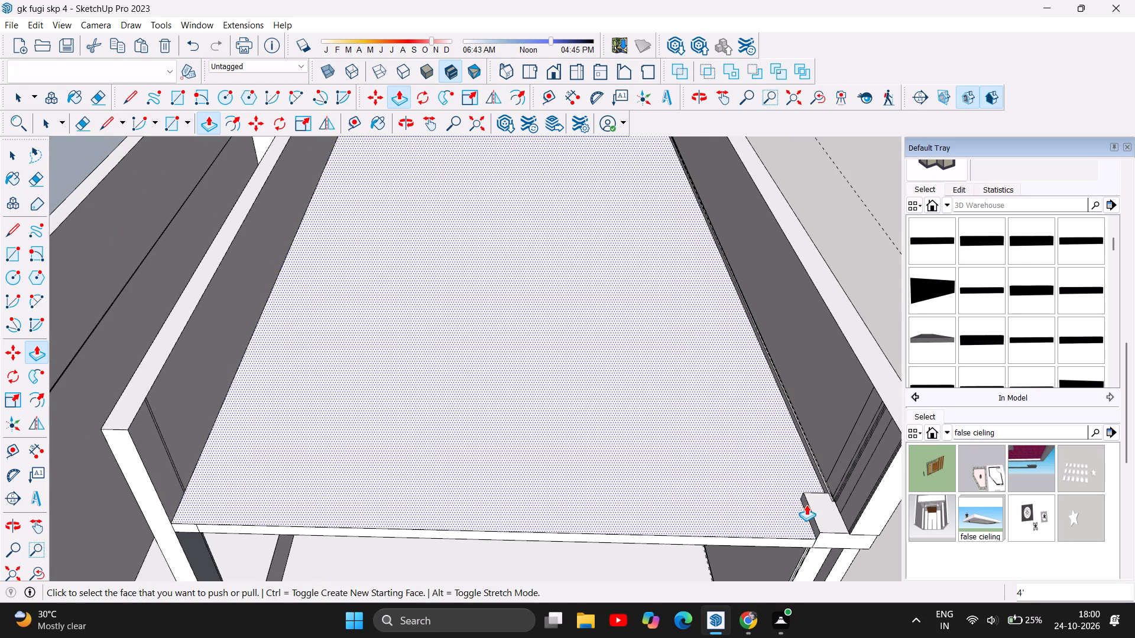
drag(808, 512, 582, 489)
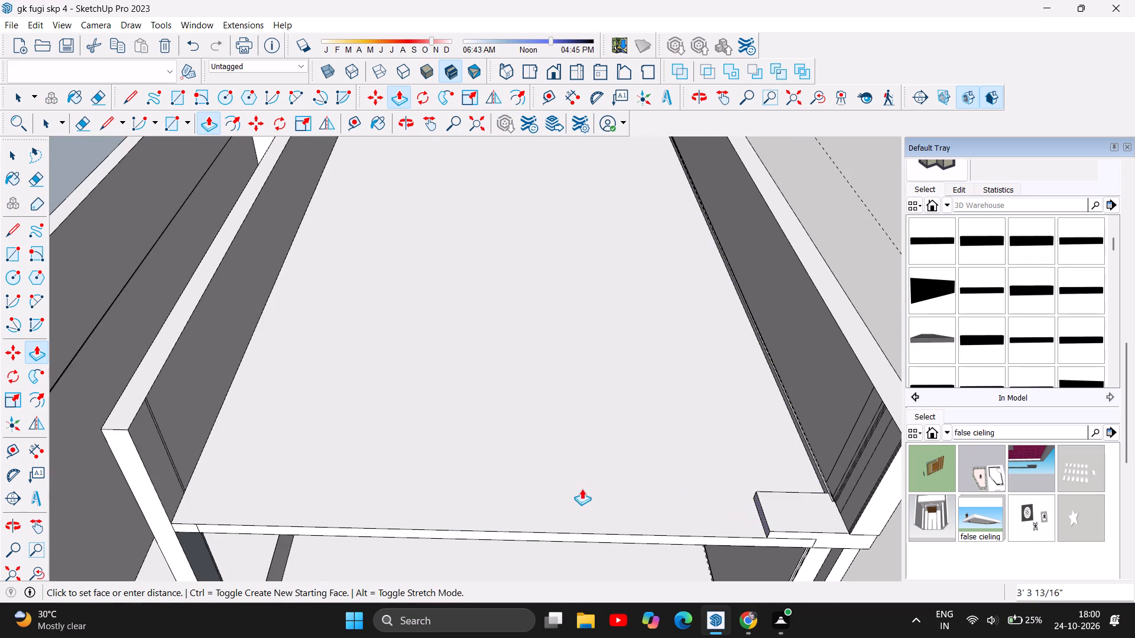
drag(582, 489, 236, 479)
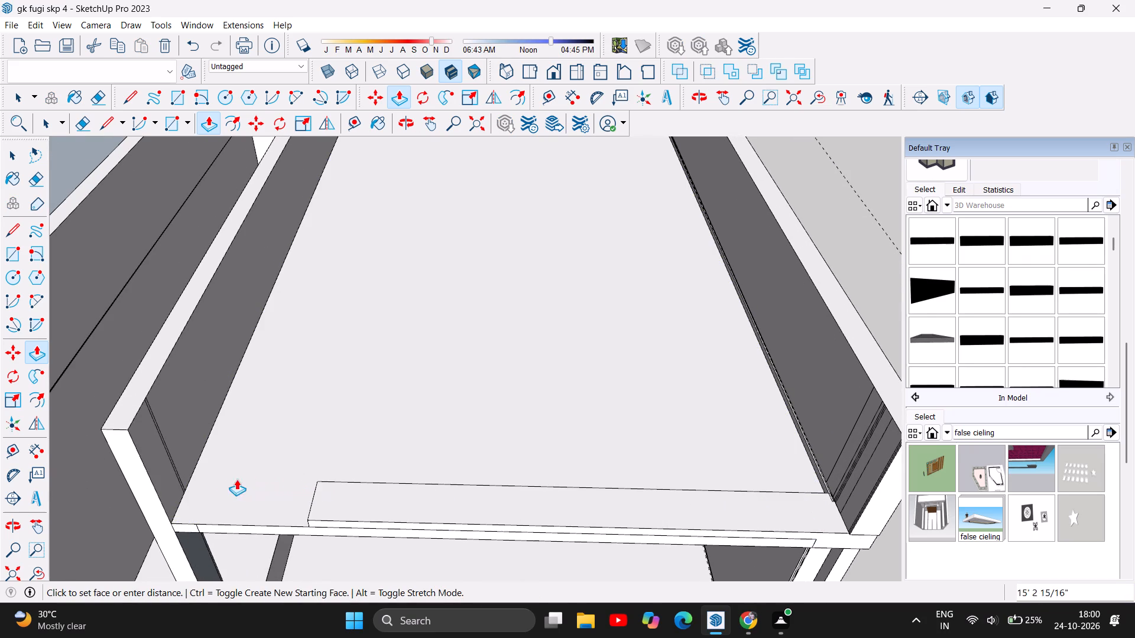
drag(236, 479, 162, 479)
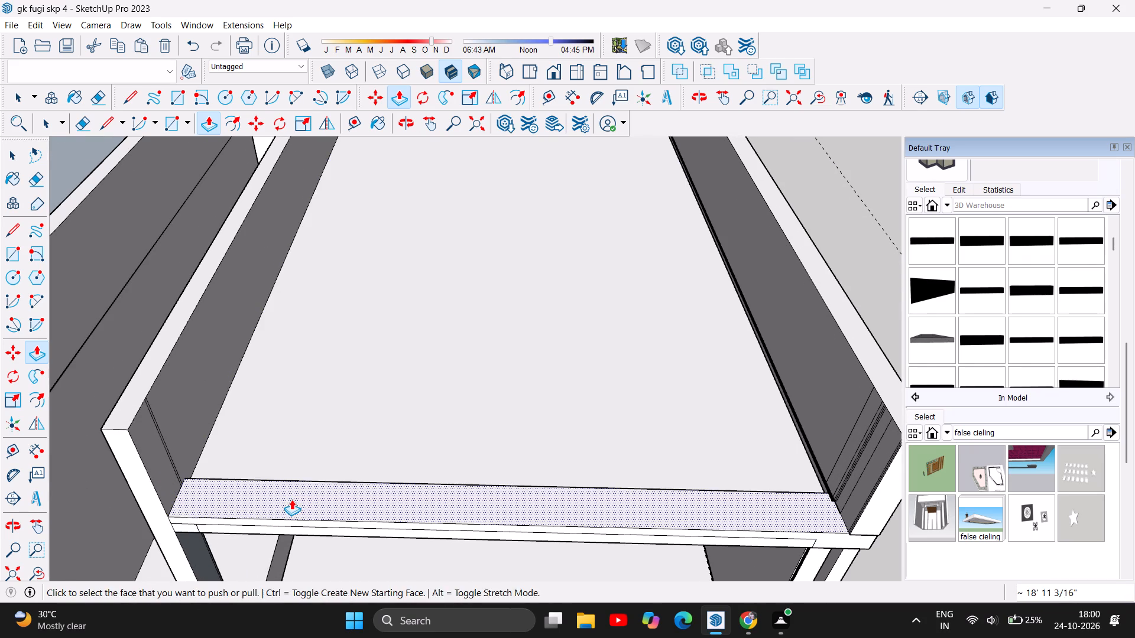
Raise the strip along the roof's front edge to roughly the height of the side parapets.
drag(294, 499, 198, 408)
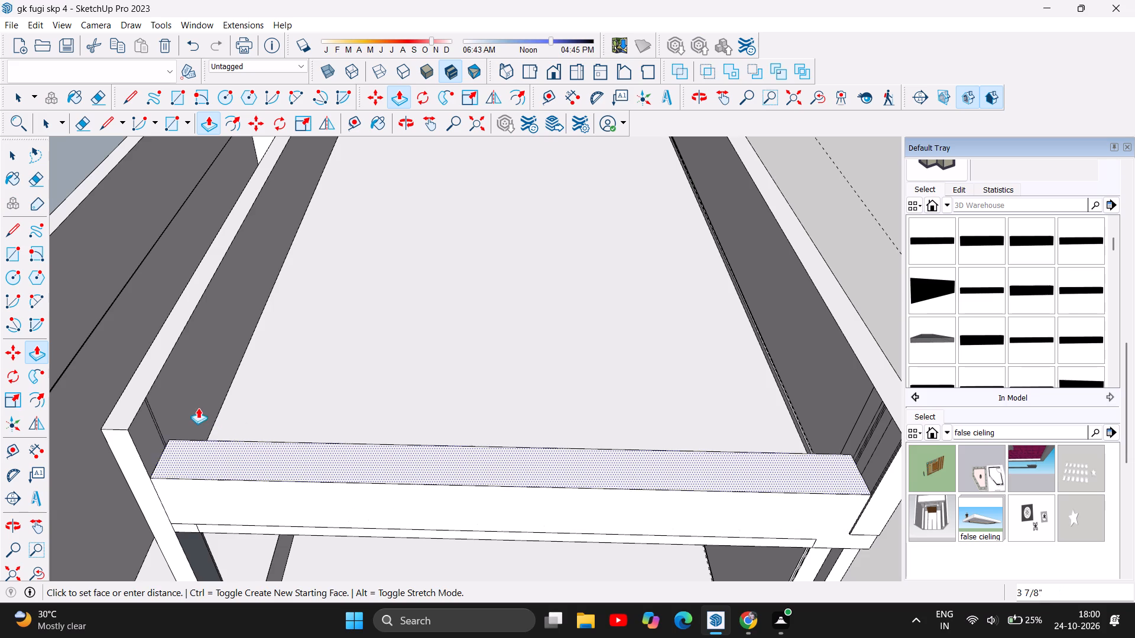
drag(198, 408, 182, 401)
click(180, 401)
drag(176, 399, 162, 391)
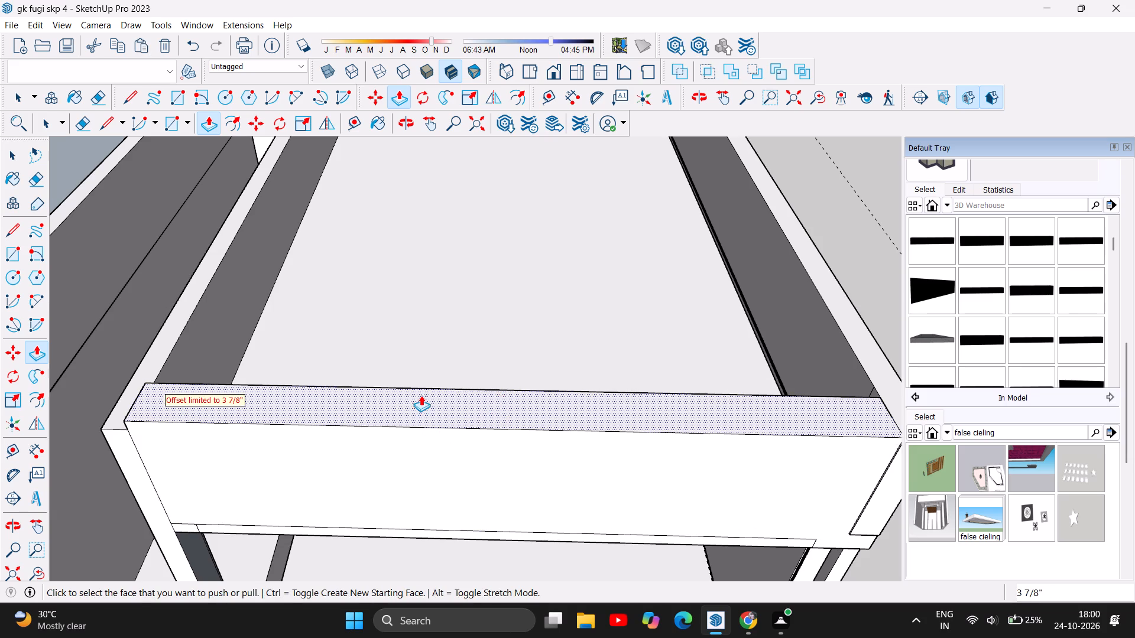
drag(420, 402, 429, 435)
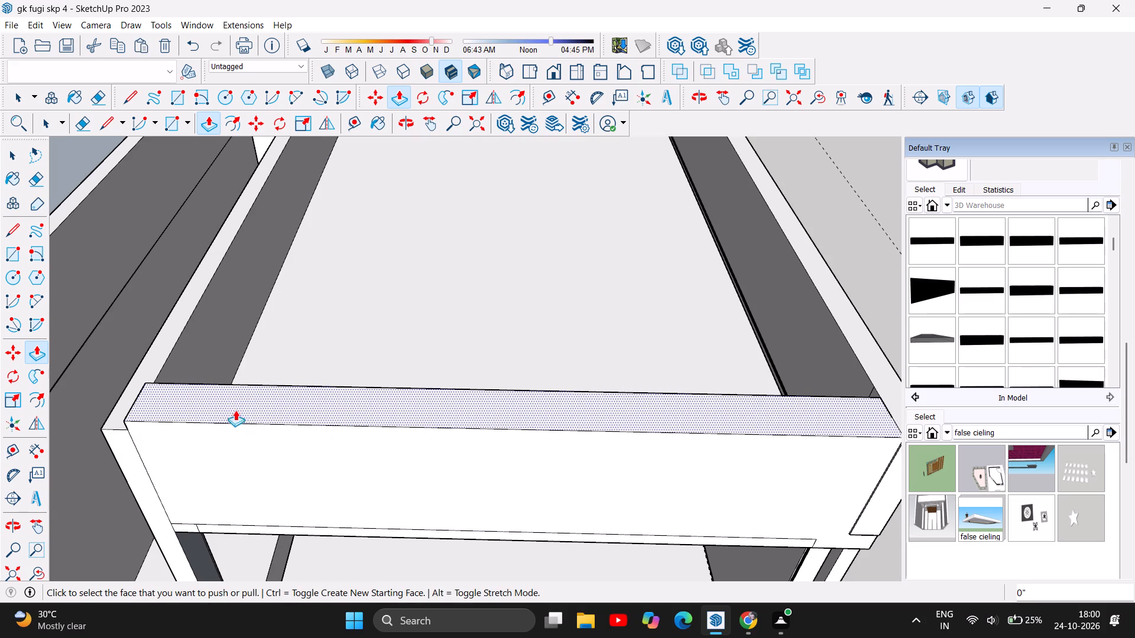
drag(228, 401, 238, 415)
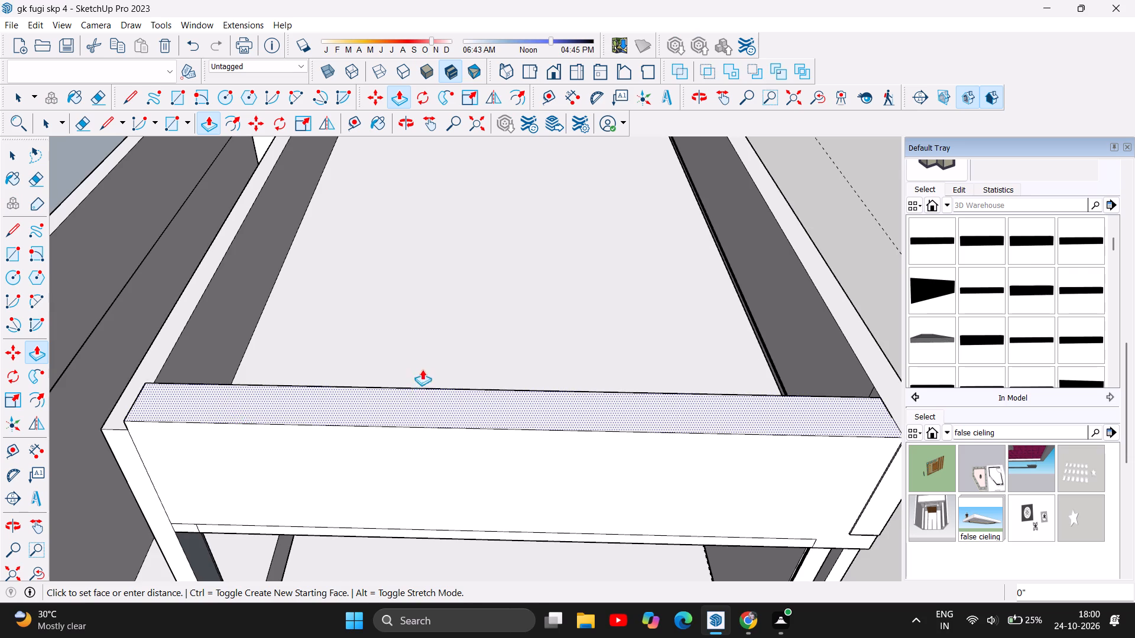
Examine the building's exterior from above, the front and the shop side, including the finished roof parapets.
scroll(461, 302, down, 6)
scroll(544, 240, down, 15)
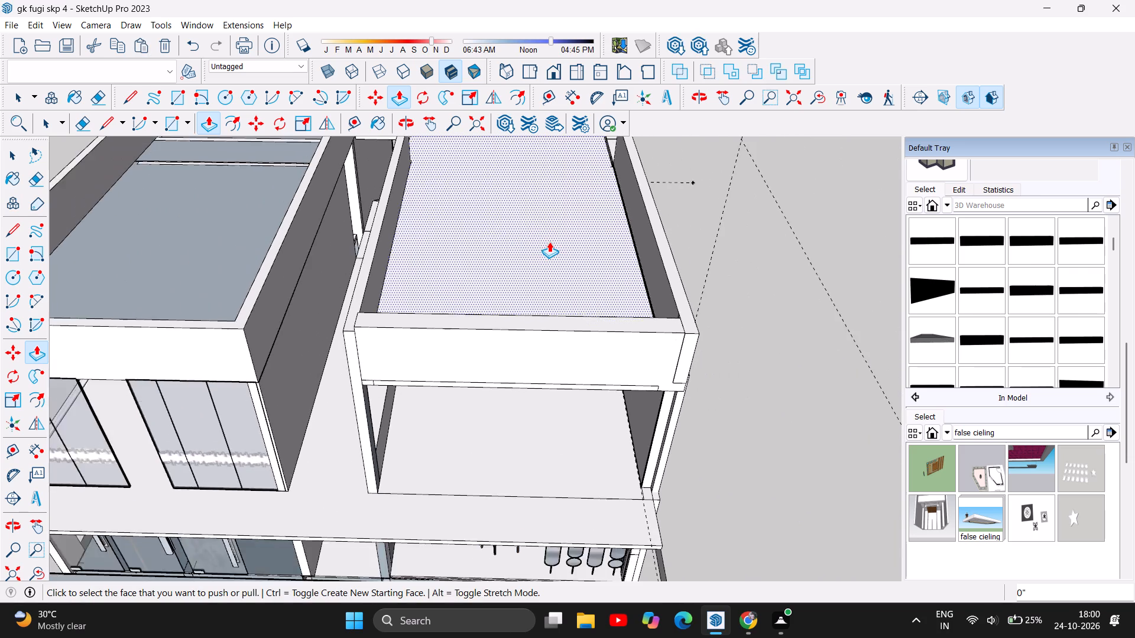
scroll(549, 242, down, 14)
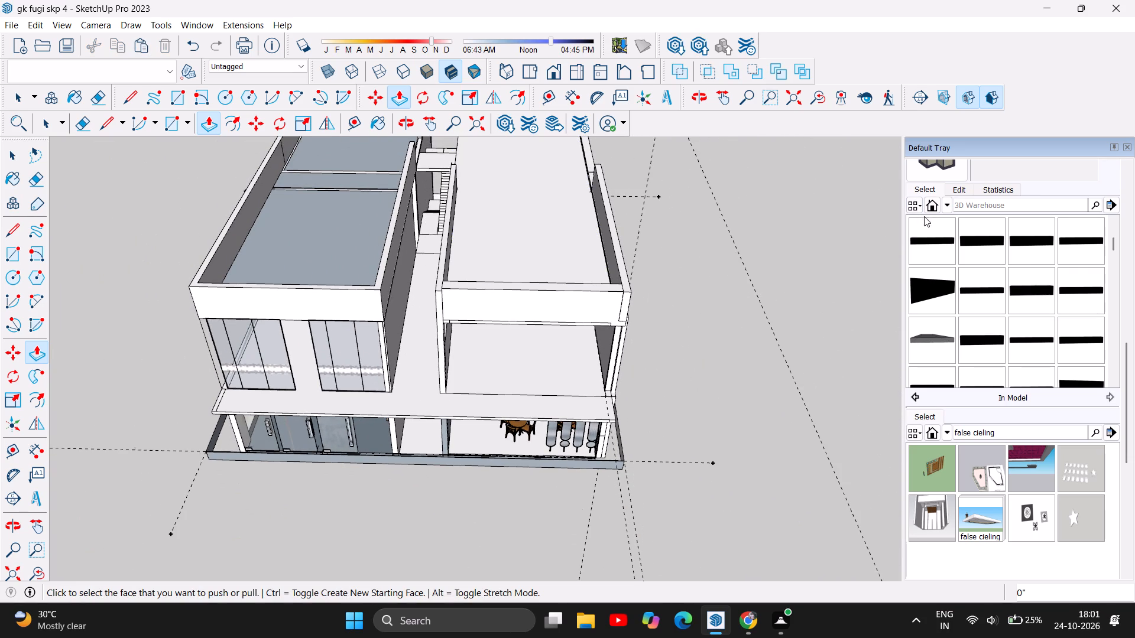
click(401, 121)
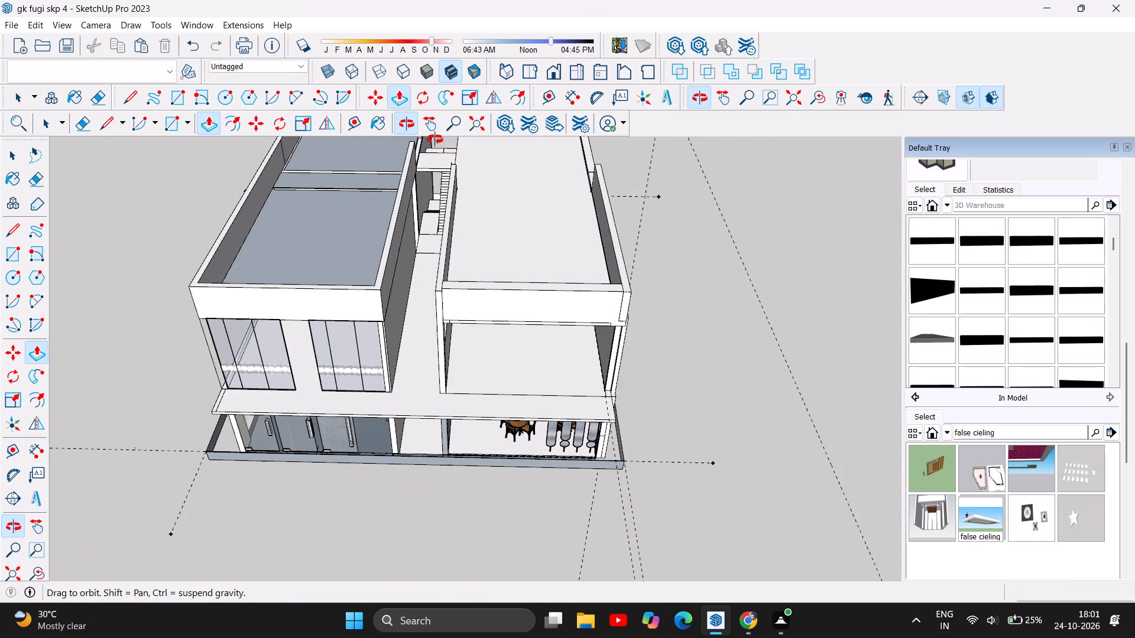
drag(553, 265, 572, 135)
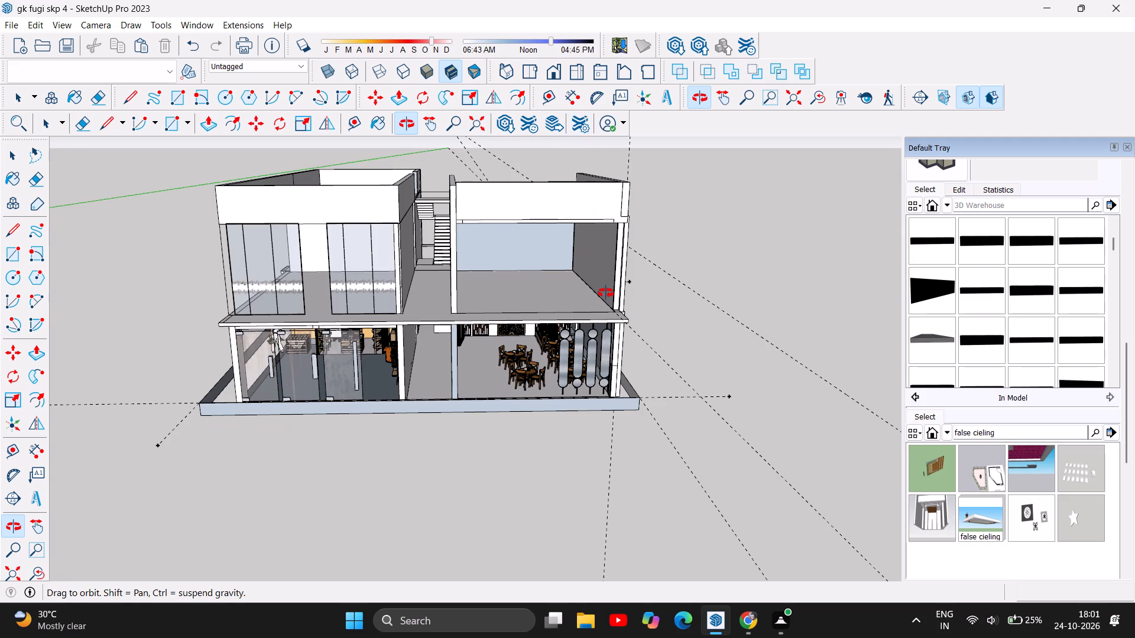
drag(606, 293, 667, 244)
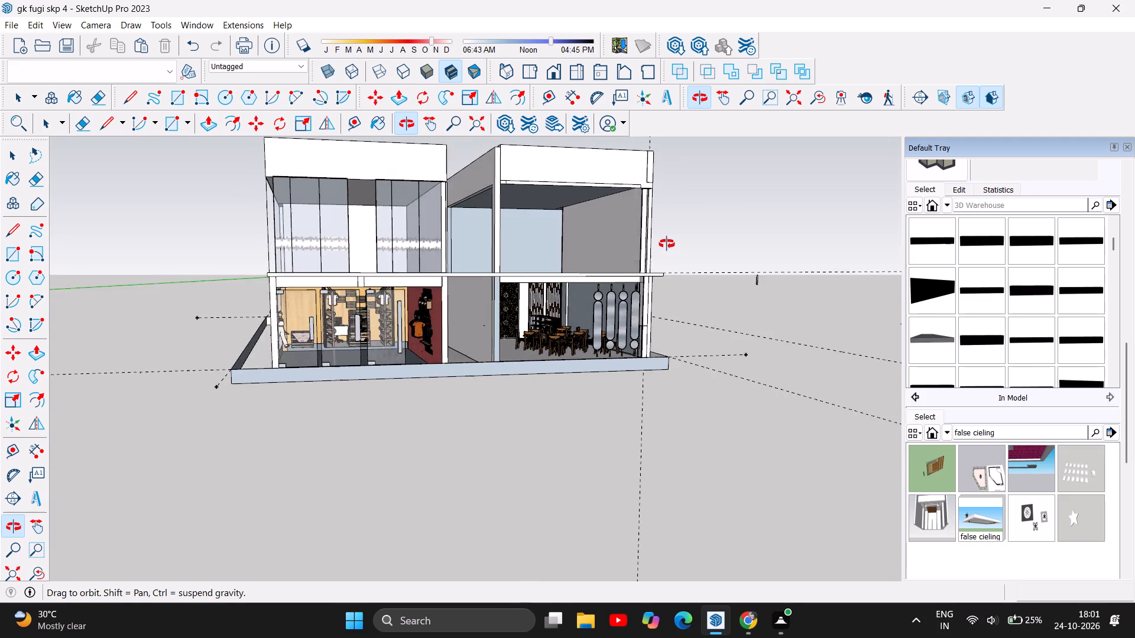
drag(667, 244, 828, 255)
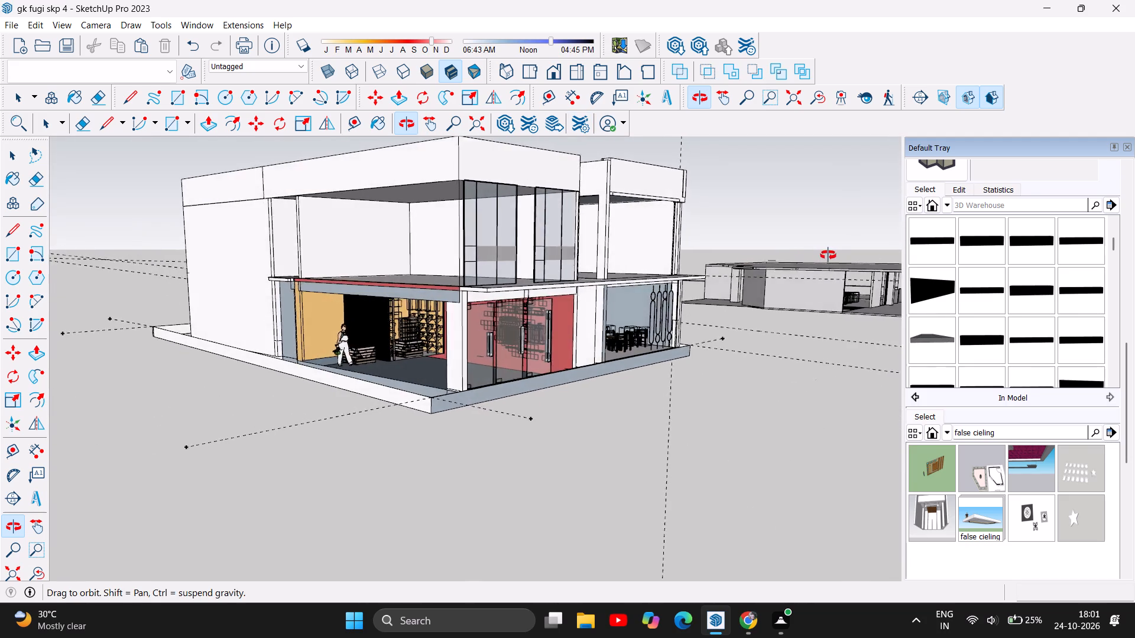
drag(828, 255, 844, 259)
drag(492, 375, 724, 386)
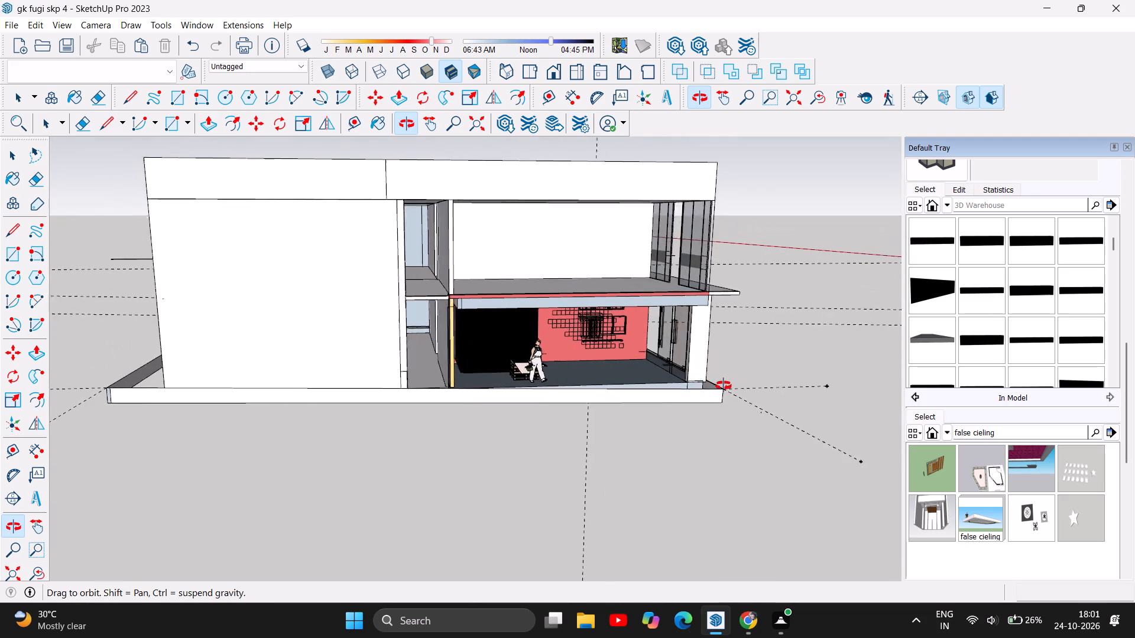
drag(724, 386, 314, 376)
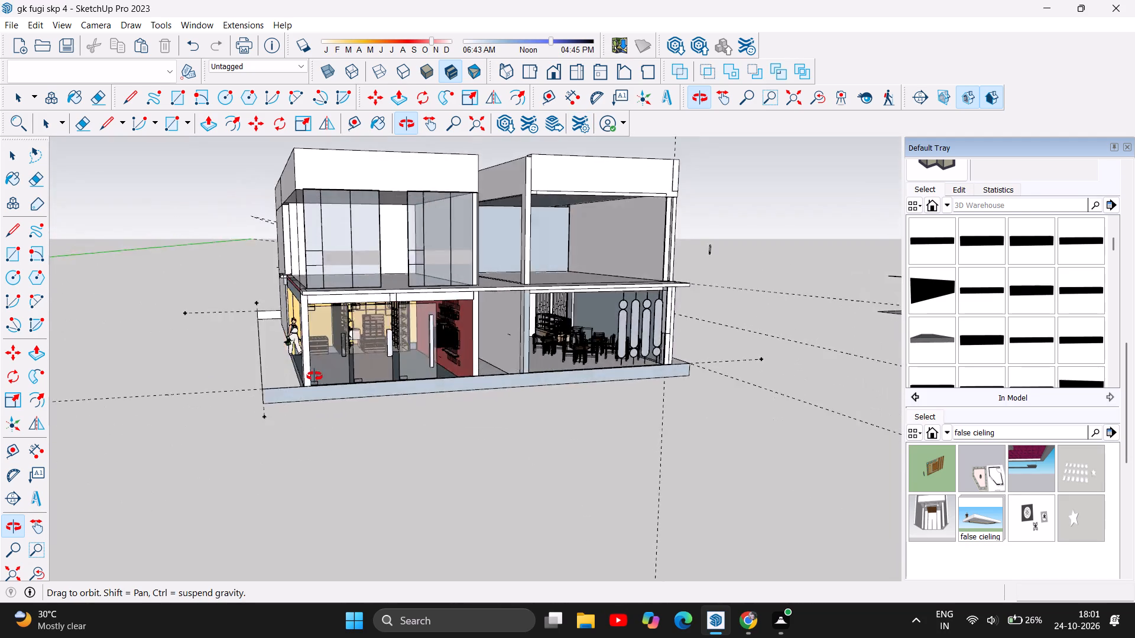
drag(314, 376, 468, 383)
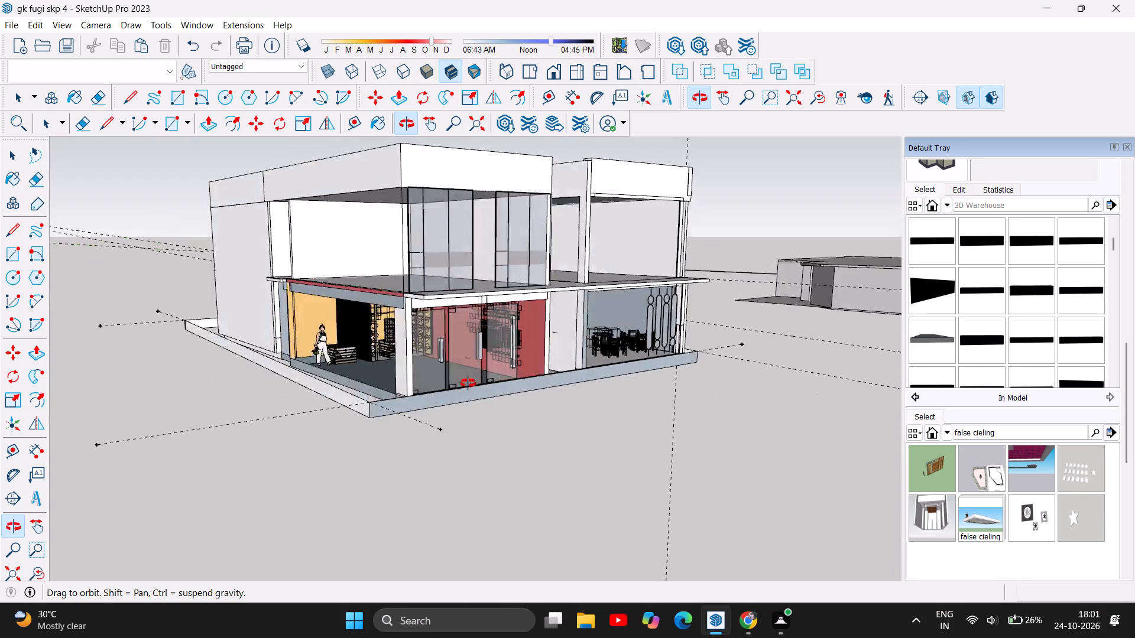
drag(468, 383, 723, 379)
Inspect the ground-floor passage between the blank side wall and the clothing shop through to its far end.
scroll(403, 314, up, 5)
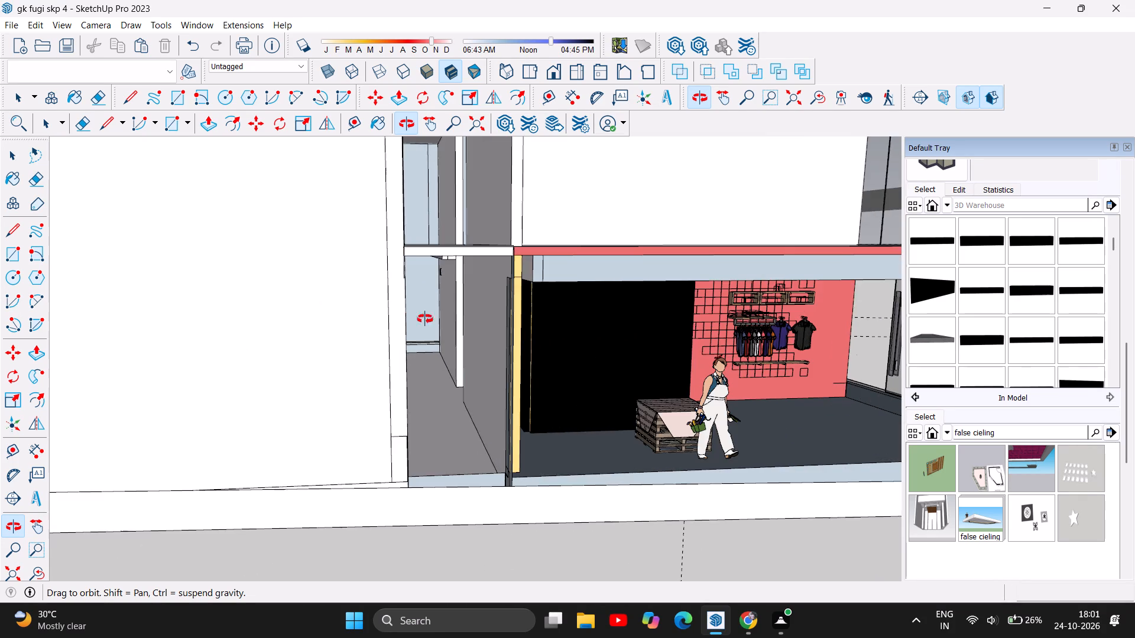
drag(452, 349, 438, 320)
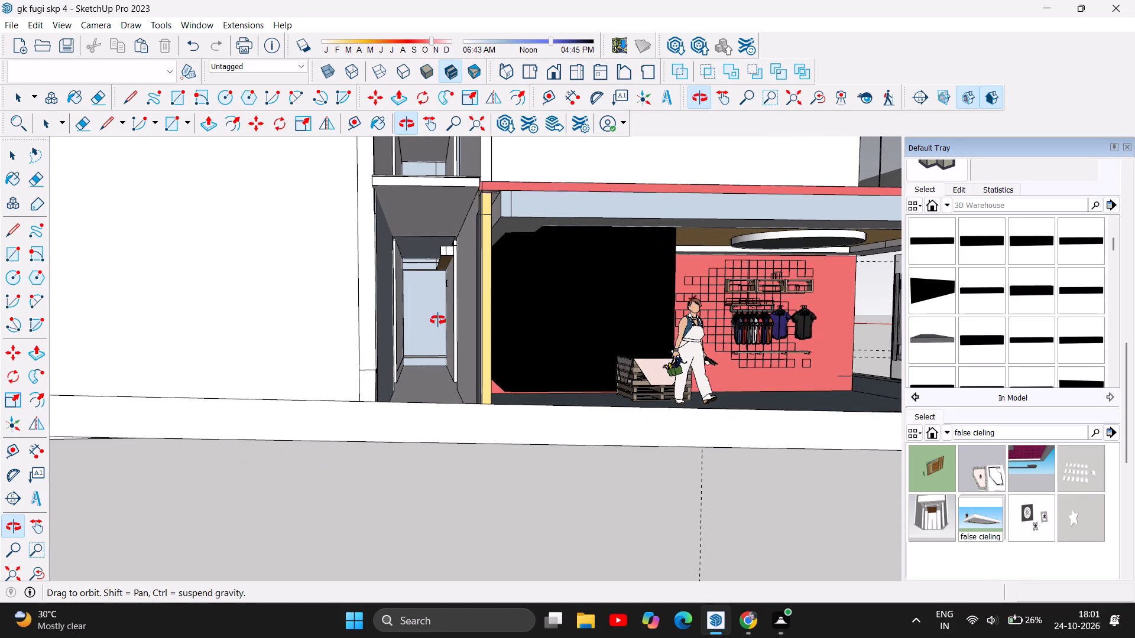
drag(438, 320, 440, 327)
scroll(439, 384, up, 6)
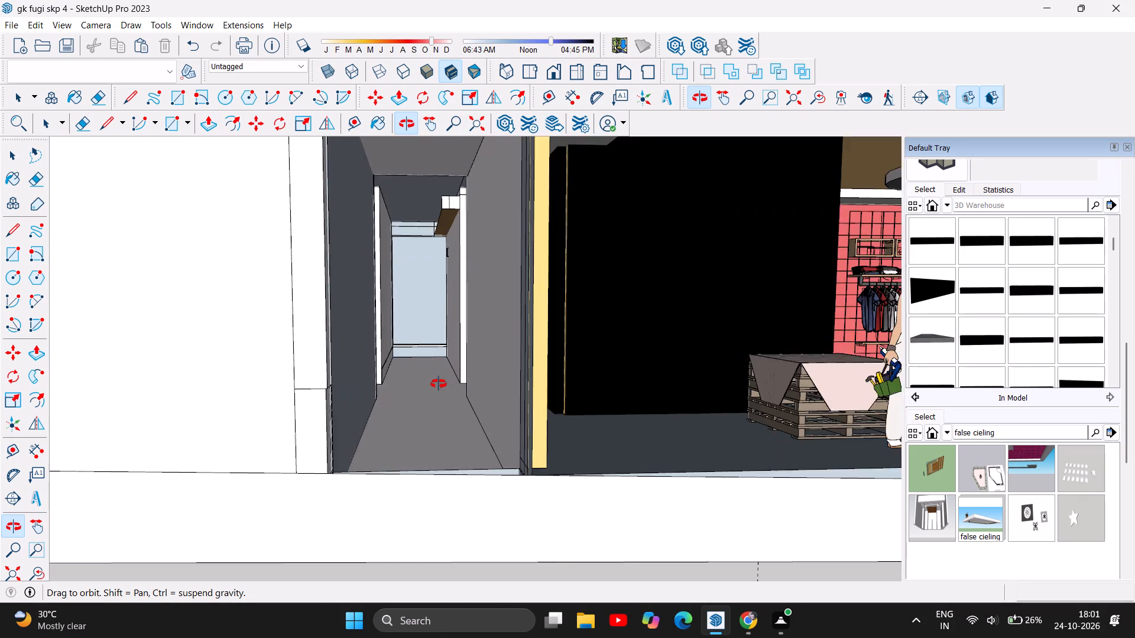
scroll(400, 356, up, 8)
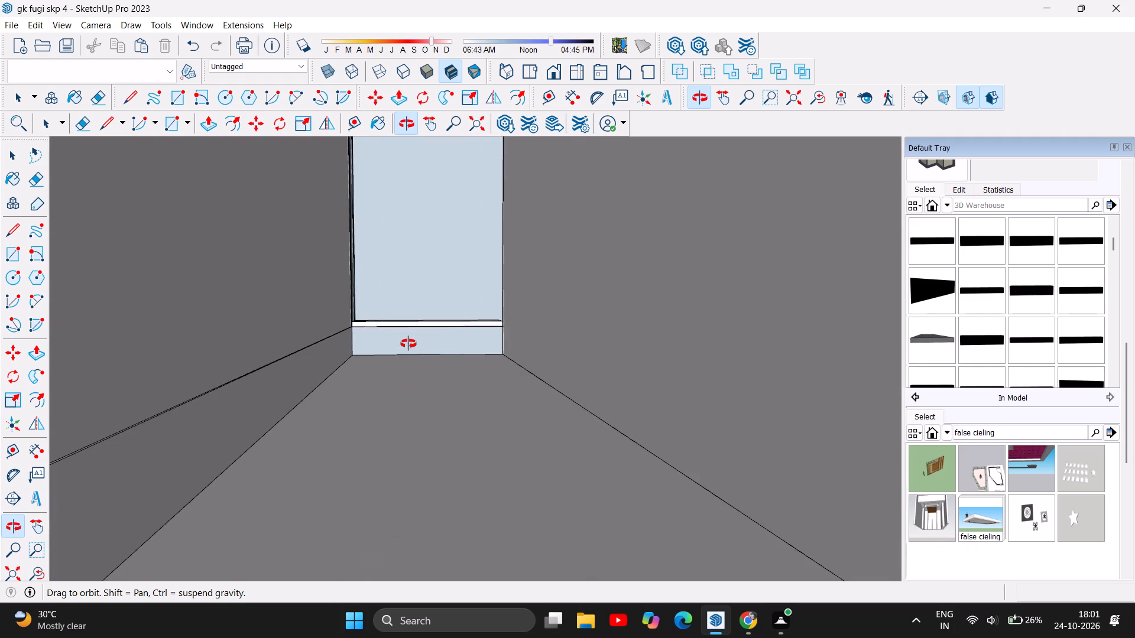
scroll(408, 344, up, 6)
scroll(423, 376, down, 6)
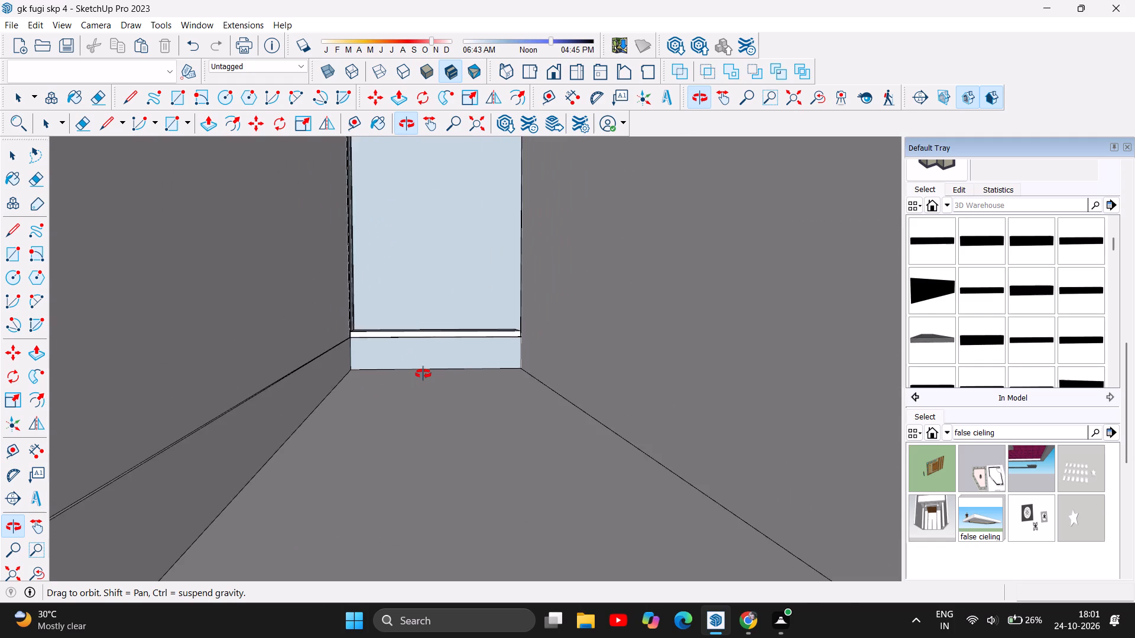
scroll(423, 374, down, 18)
scroll(404, 364, down, 3)
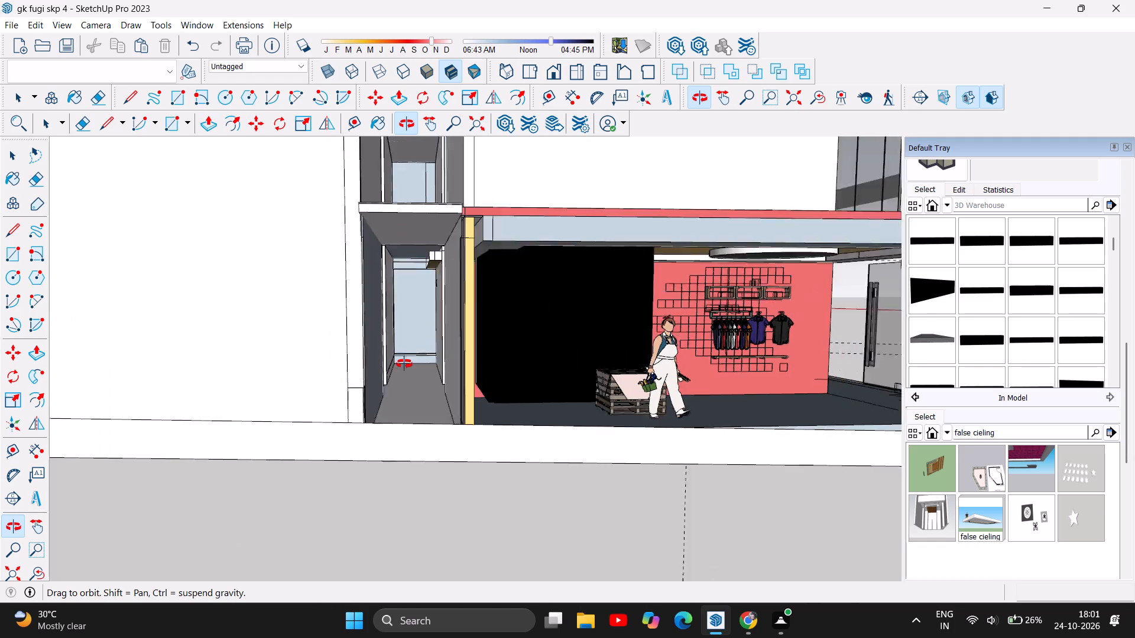
scroll(404, 364, down, 2)
Look over the front facade and the clothing shop's interior on the ground floor.
drag(429, 389, 398, 418)
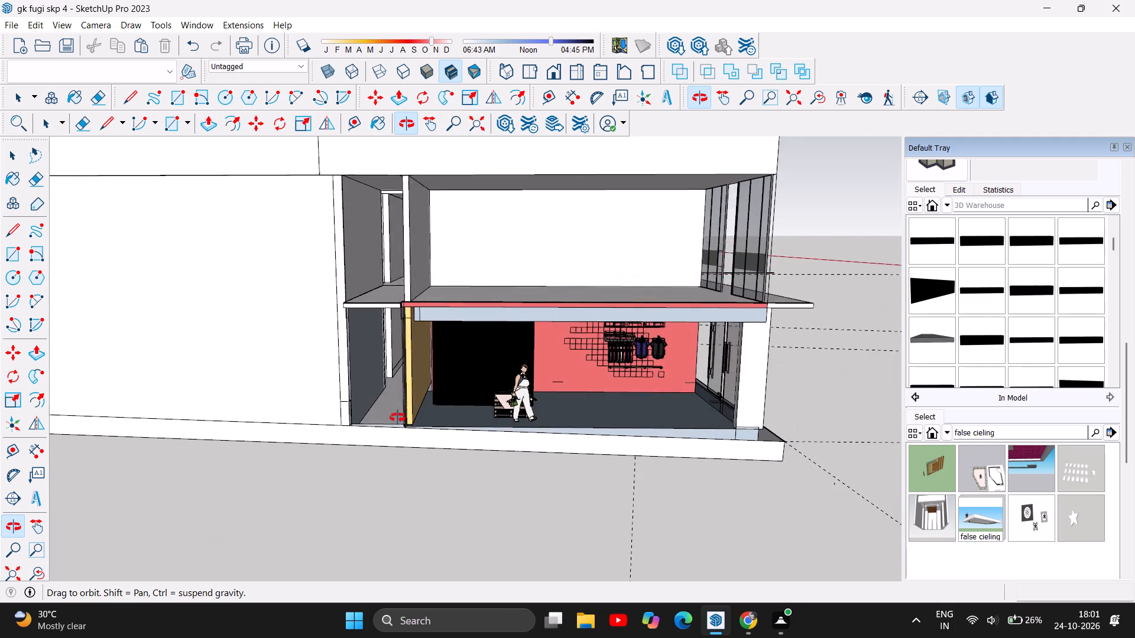
drag(398, 418, 94, 396)
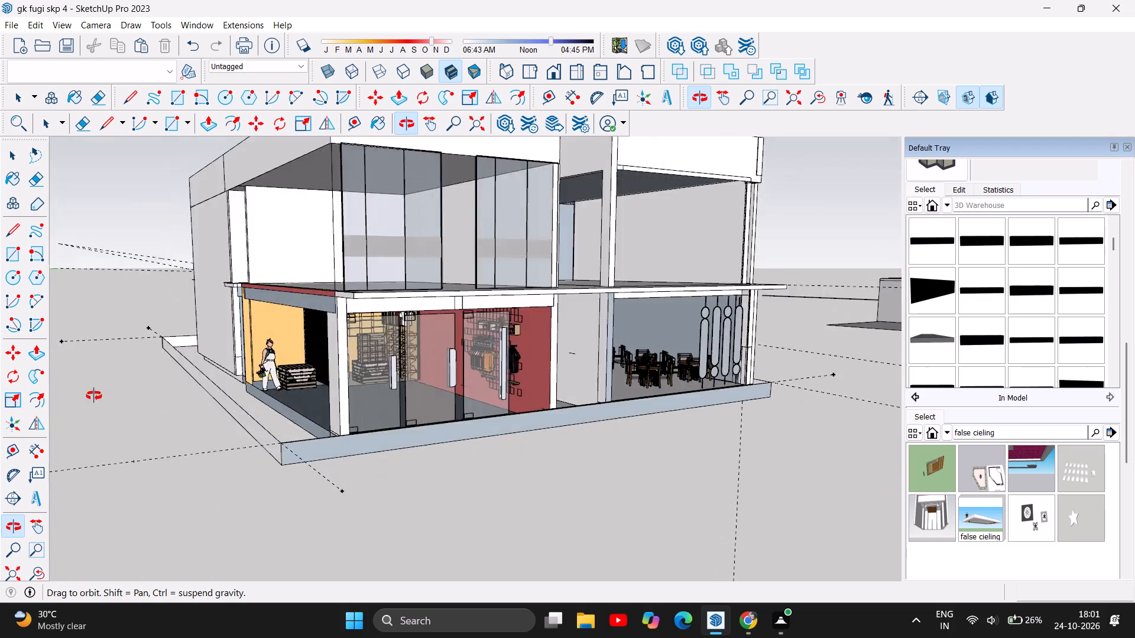
drag(94, 396, 0, 444)
drag(556, 476, 541, 482)
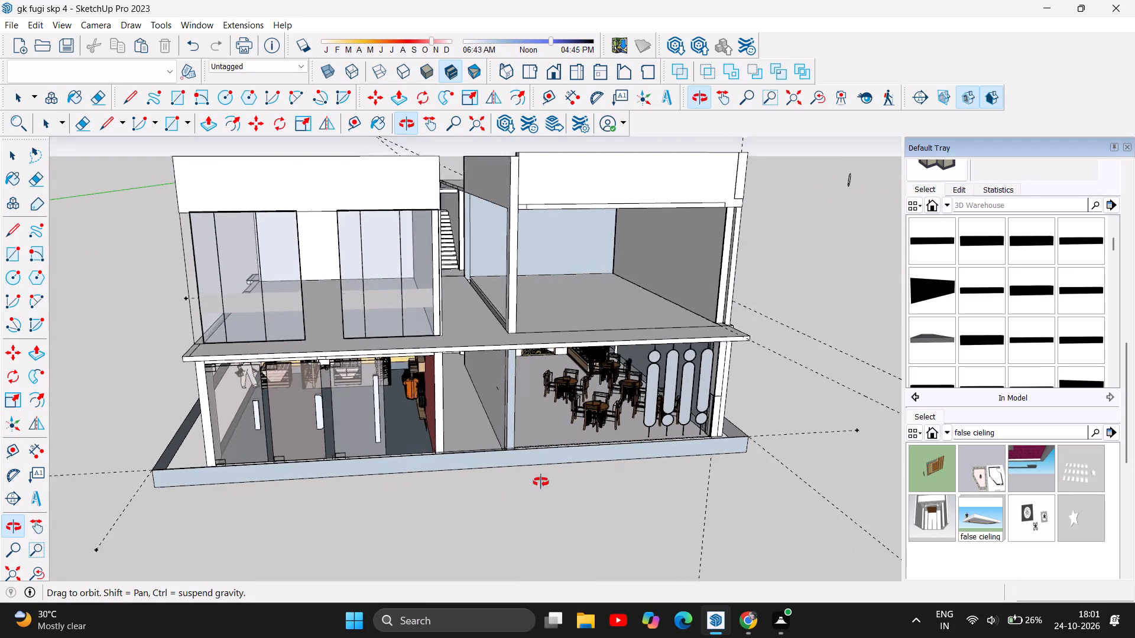
drag(541, 482, 759, 451)
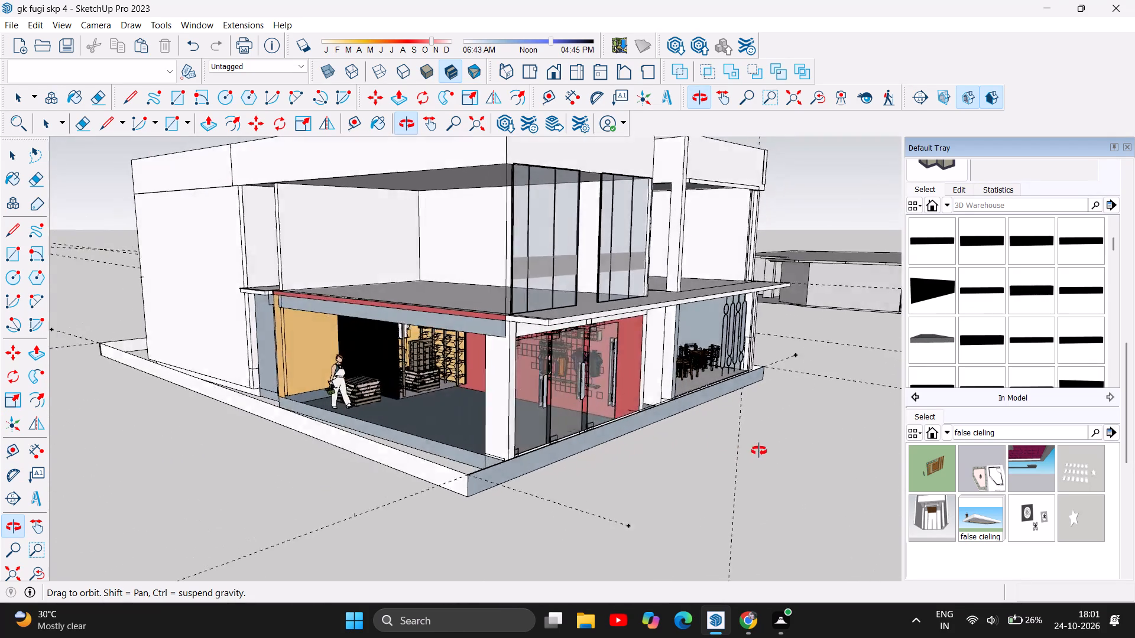
drag(759, 451, 804, 446)
scroll(535, 427, up, 14)
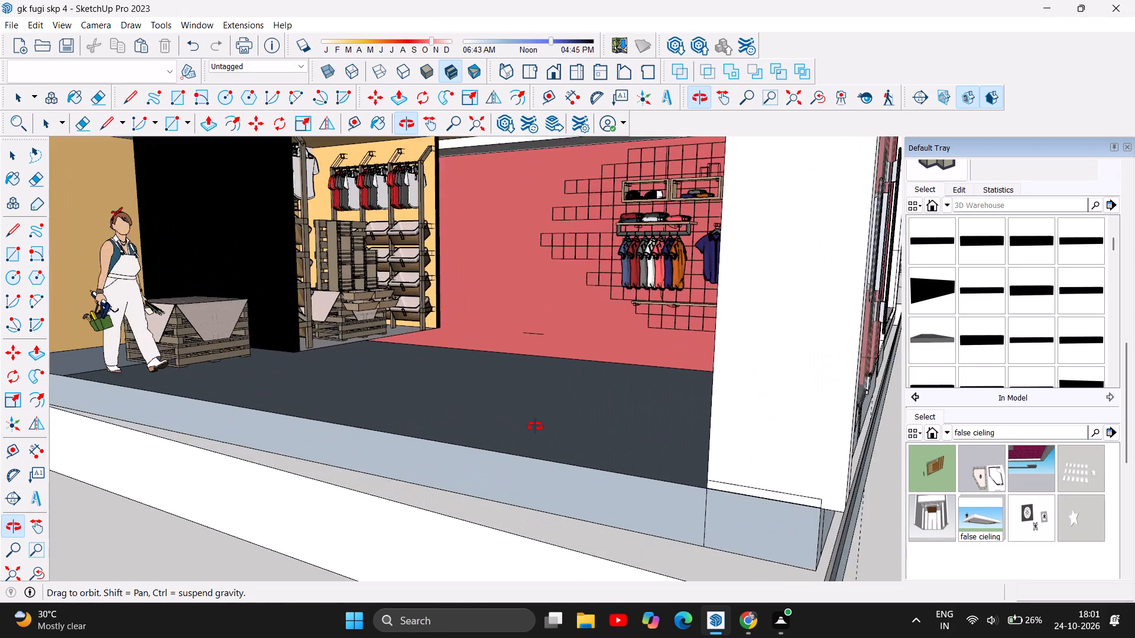
drag(532, 444, 524, 476)
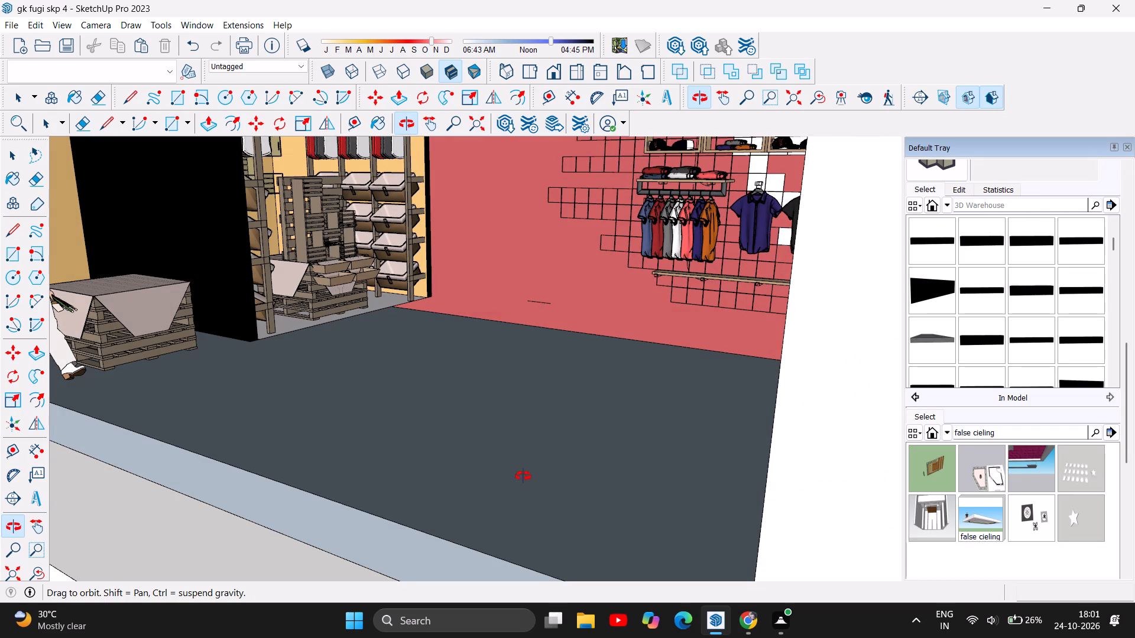
scroll(173, 476, down, 12)
scroll(229, 466, down, 4)
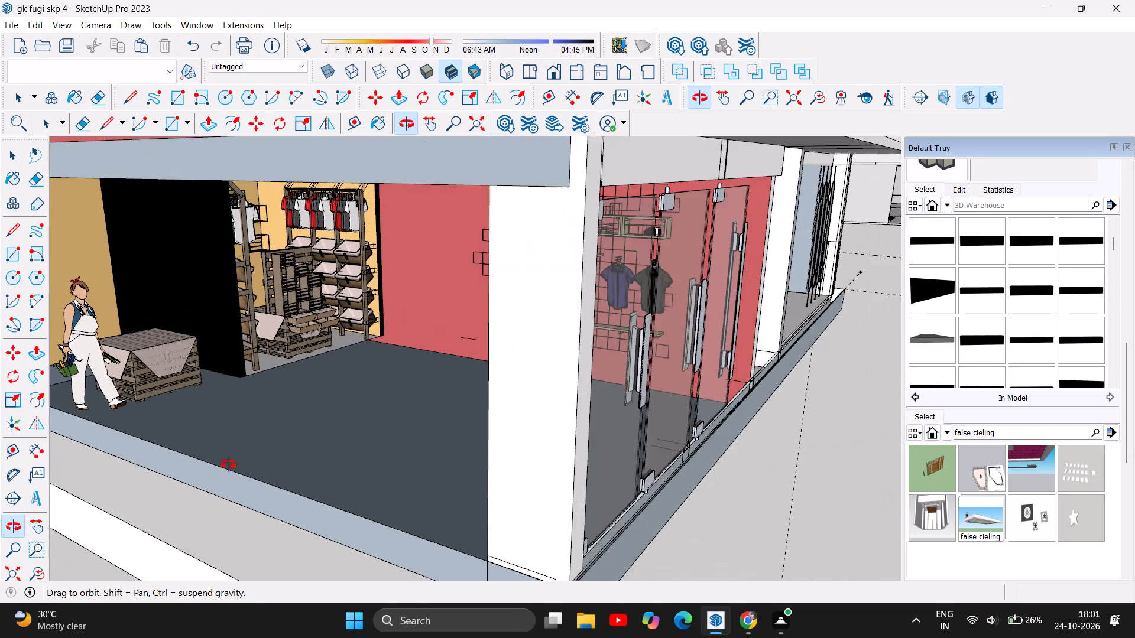
scroll(229, 464, down, 4)
scroll(234, 416, down, 7)
Copy the glazed front of the upper-floor room above the clothing shop into the open front of the room above the dining area.
drag(552, 461, 248, 501)
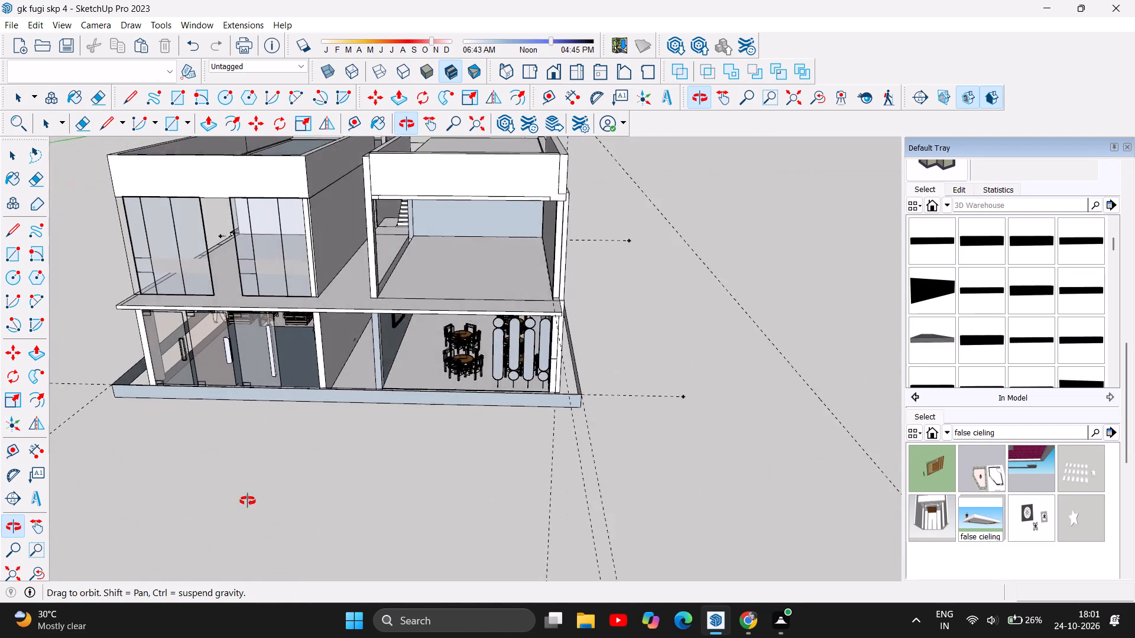
drag(248, 501, 320, 461)
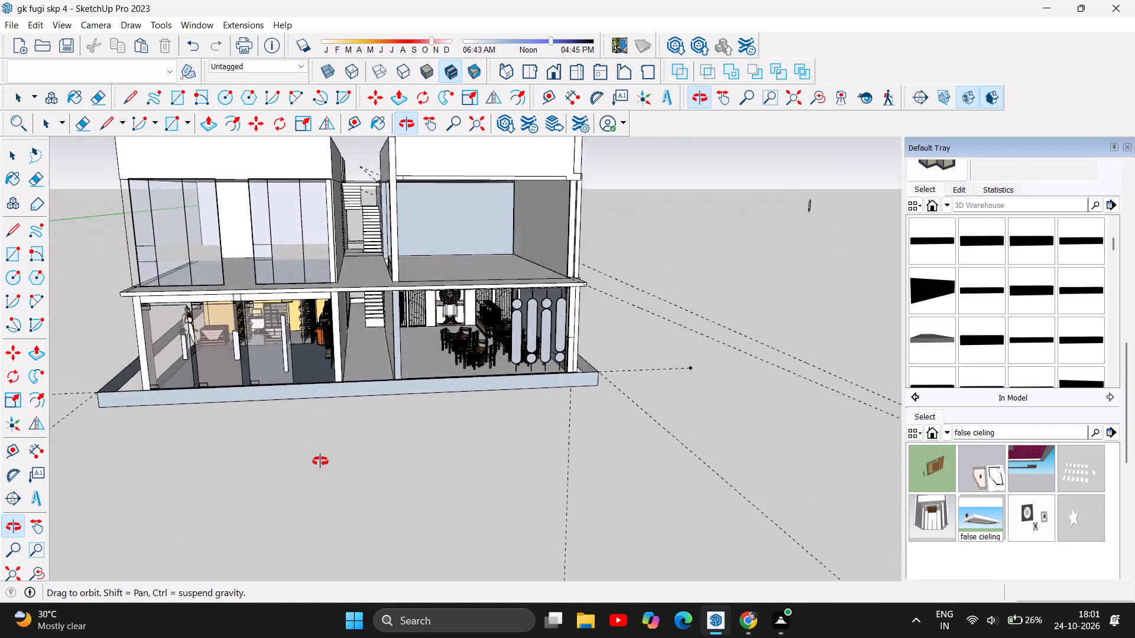
drag(320, 461, 325, 467)
scroll(552, 170, up, 1)
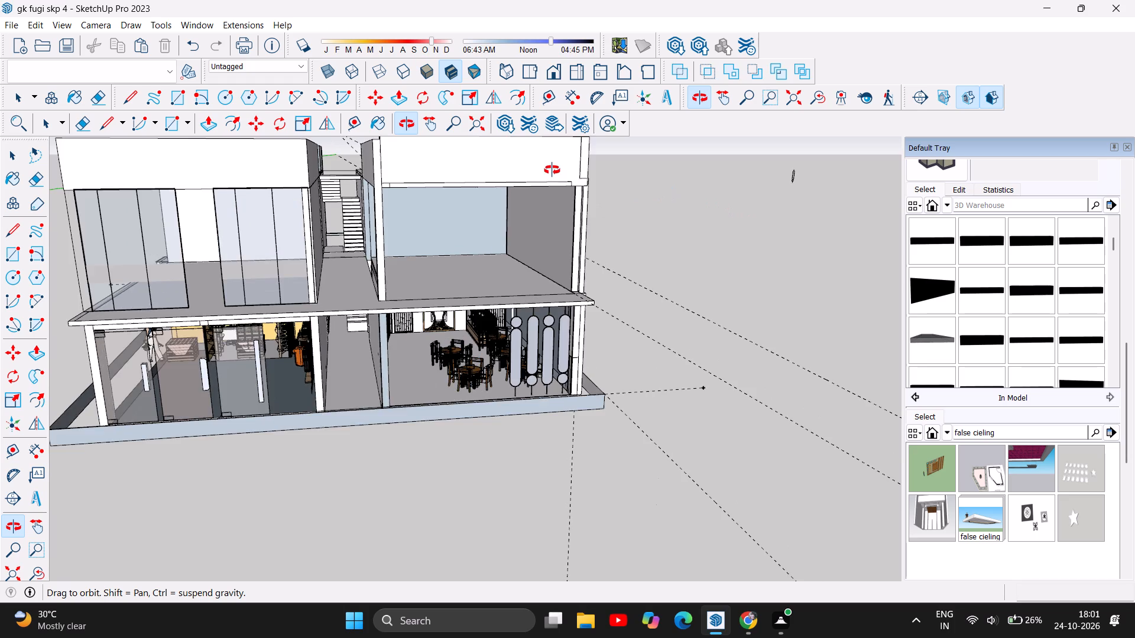
scroll(552, 170, up, 1)
scroll(488, 283, down, 2)
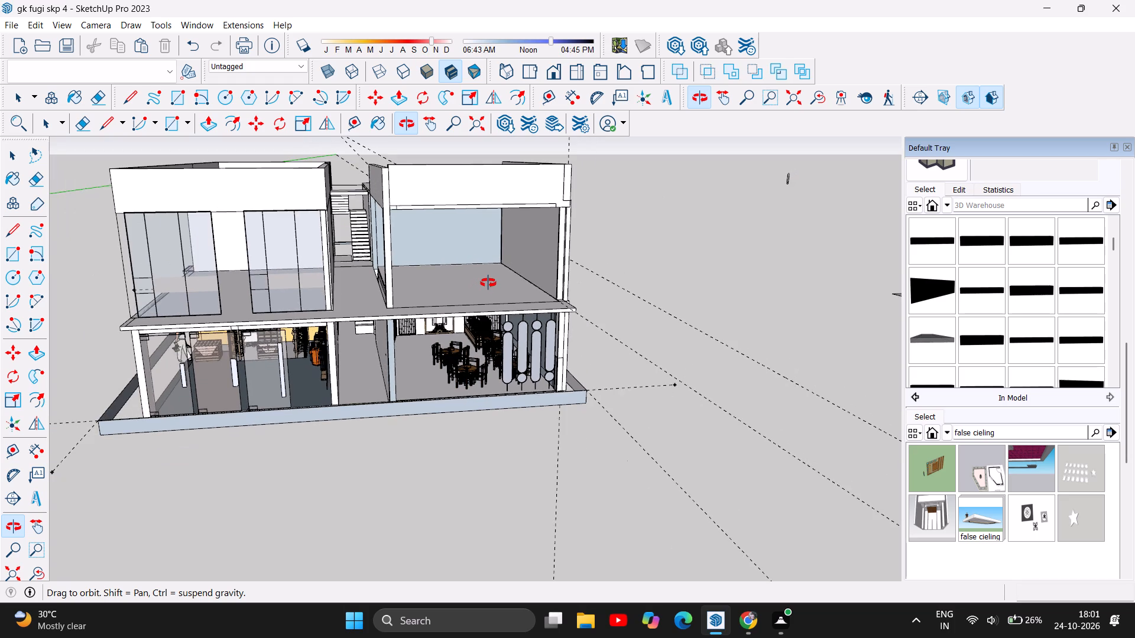
scroll(488, 283, up, 1)
scroll(488, 283, down, 1)
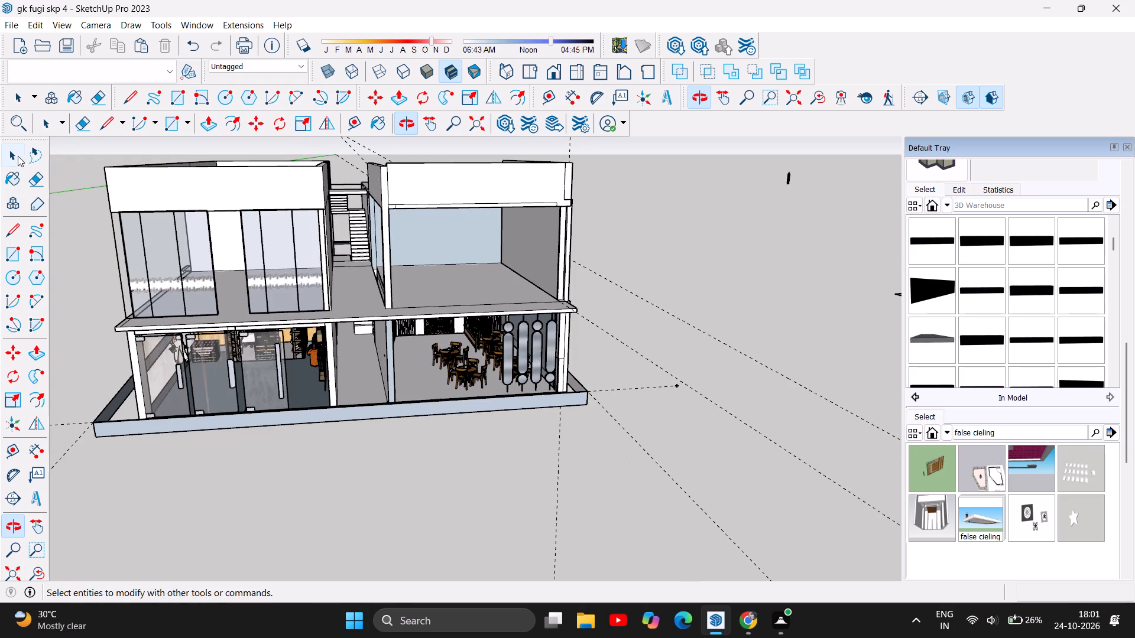
click(18, 156)
click(252, 257)
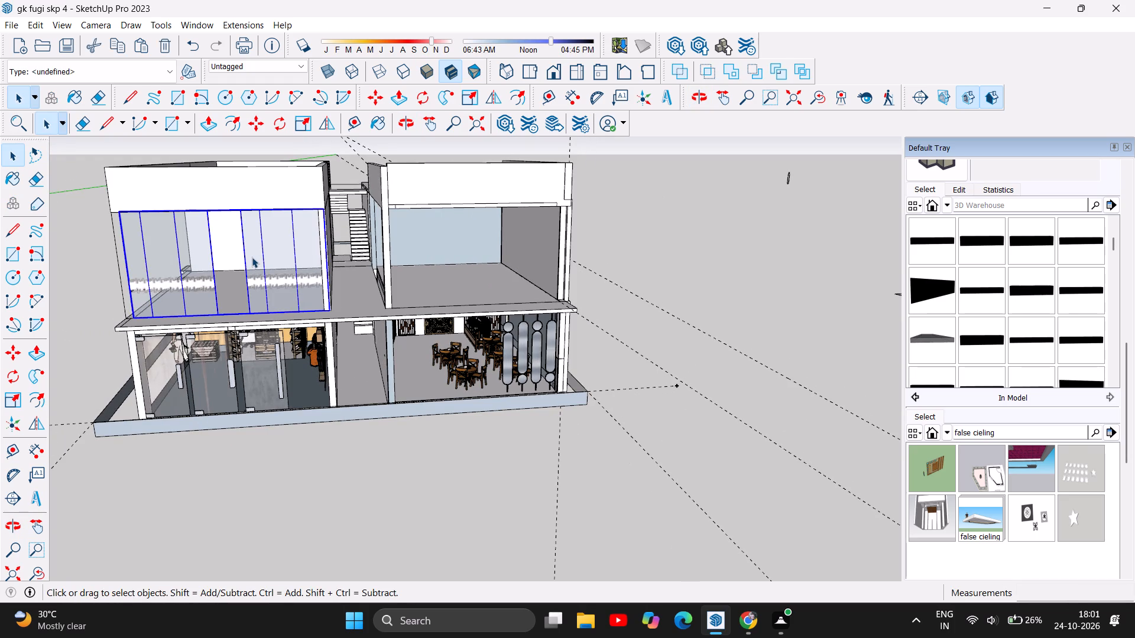
key(ctrl+c)
key(ctrl+v)
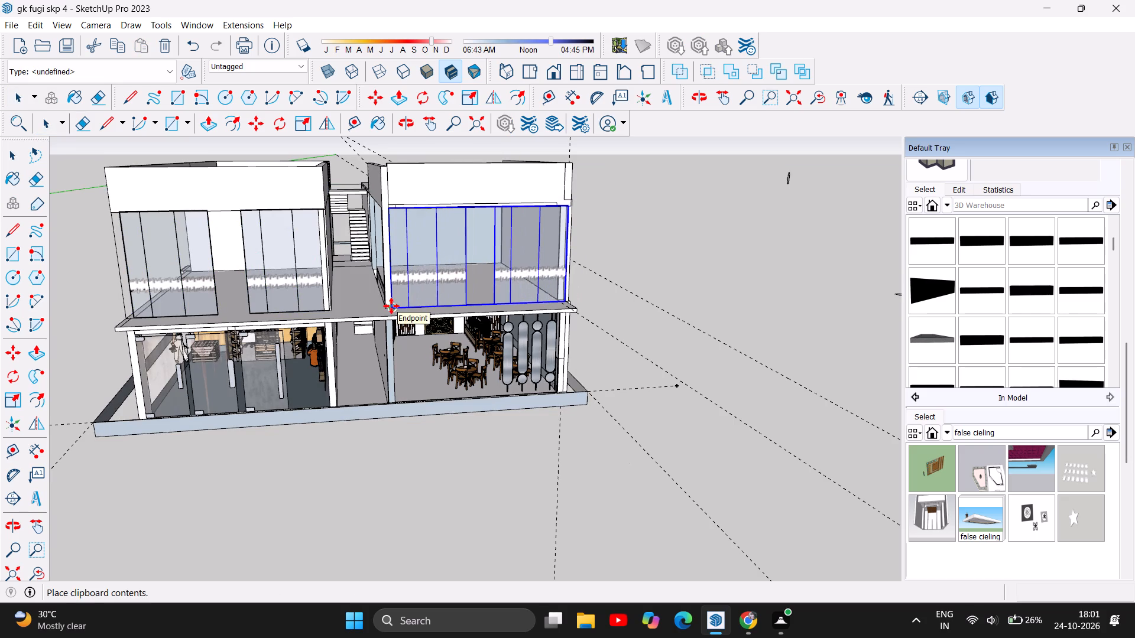
scroll(393, 292, up, 4)
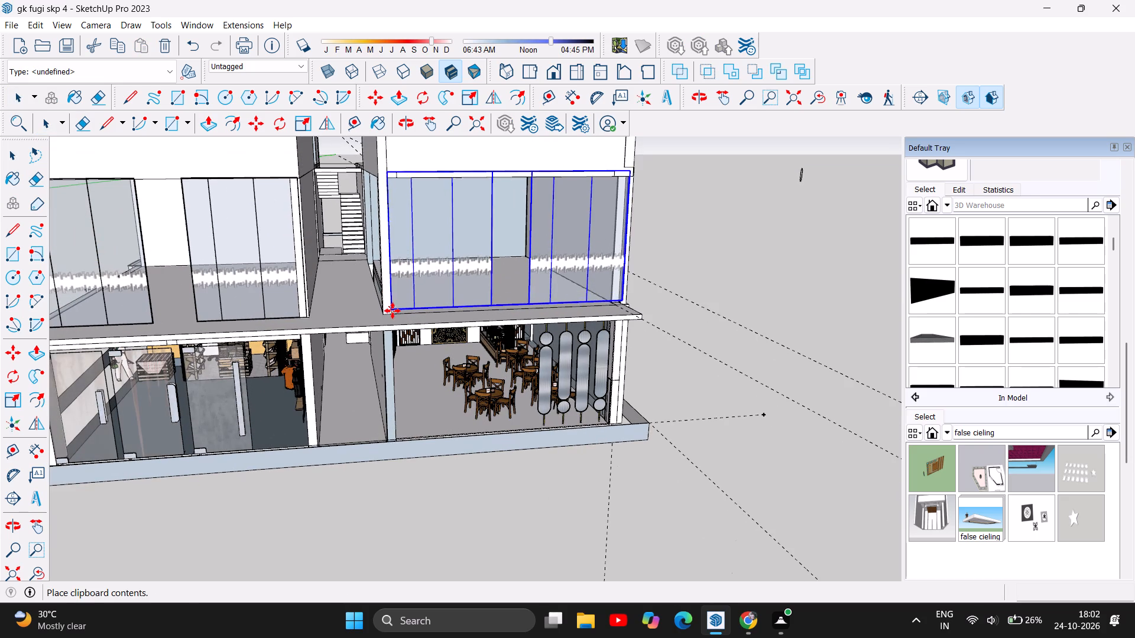
click(393, 311)
Move the copied glass front about 2 1/8" to align its lower corner within the opening above the dining area.
scroll(400, 314, up, 3)
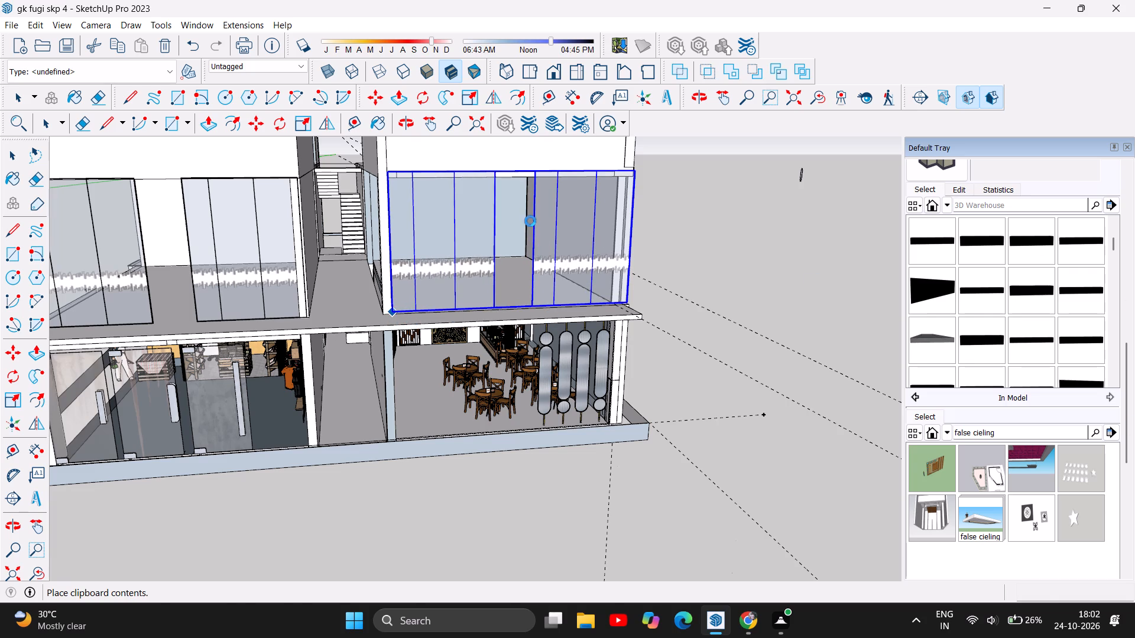
scroll(530, 214, up, 4)
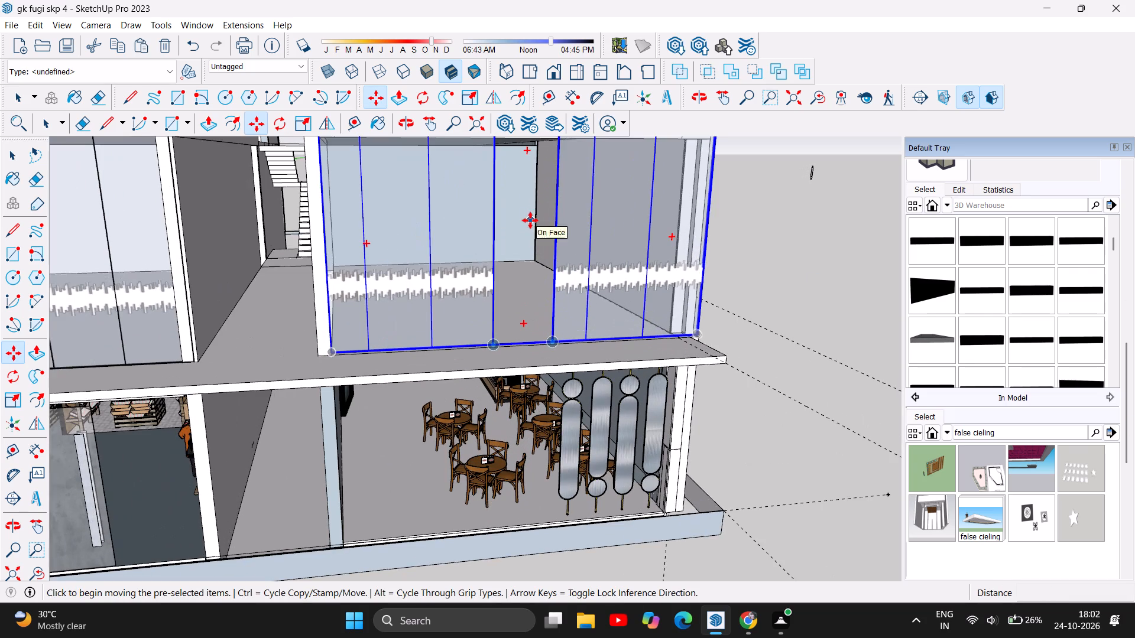
drag(333, 353, 332, 364)
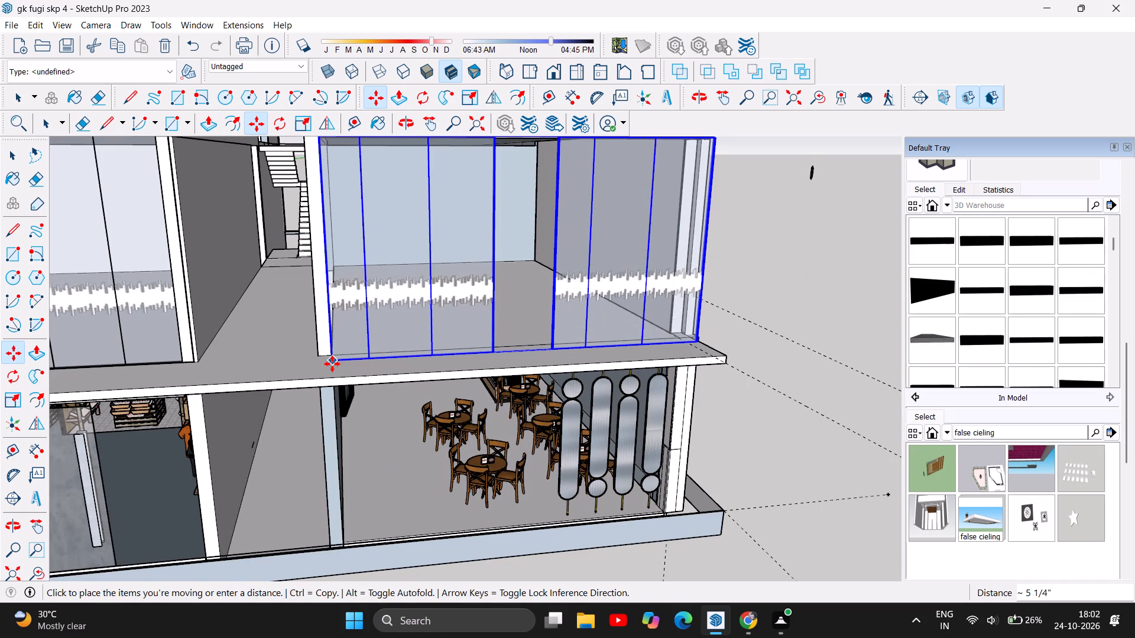
drag(332, 364, 339, 344)
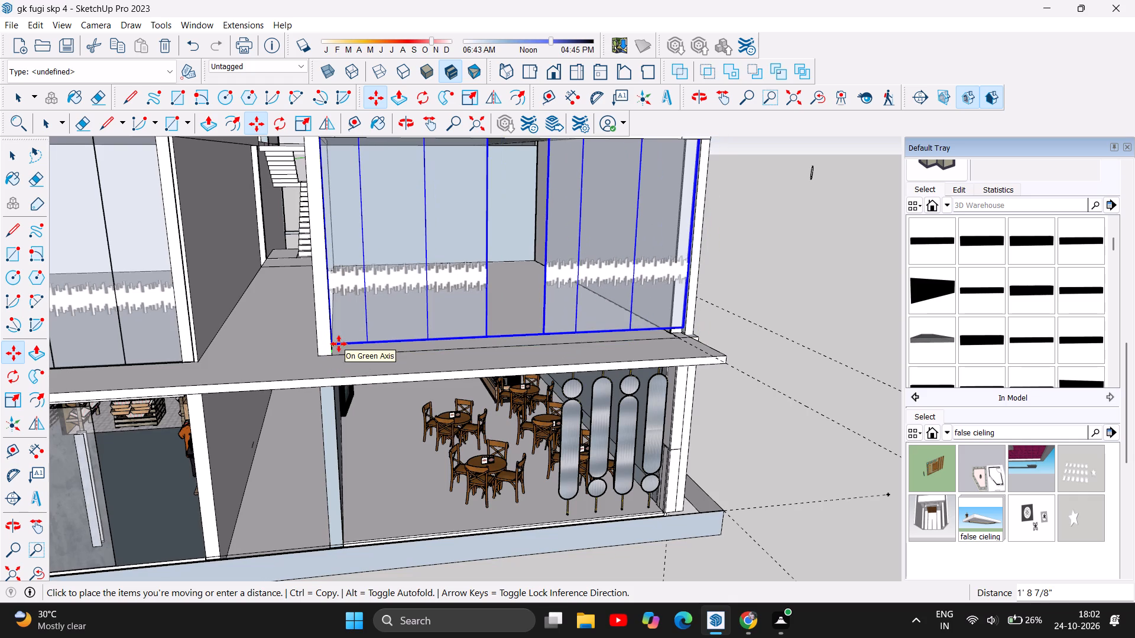
drag(339, 344, 335, 348)
scroll(297, 383, down, 4)
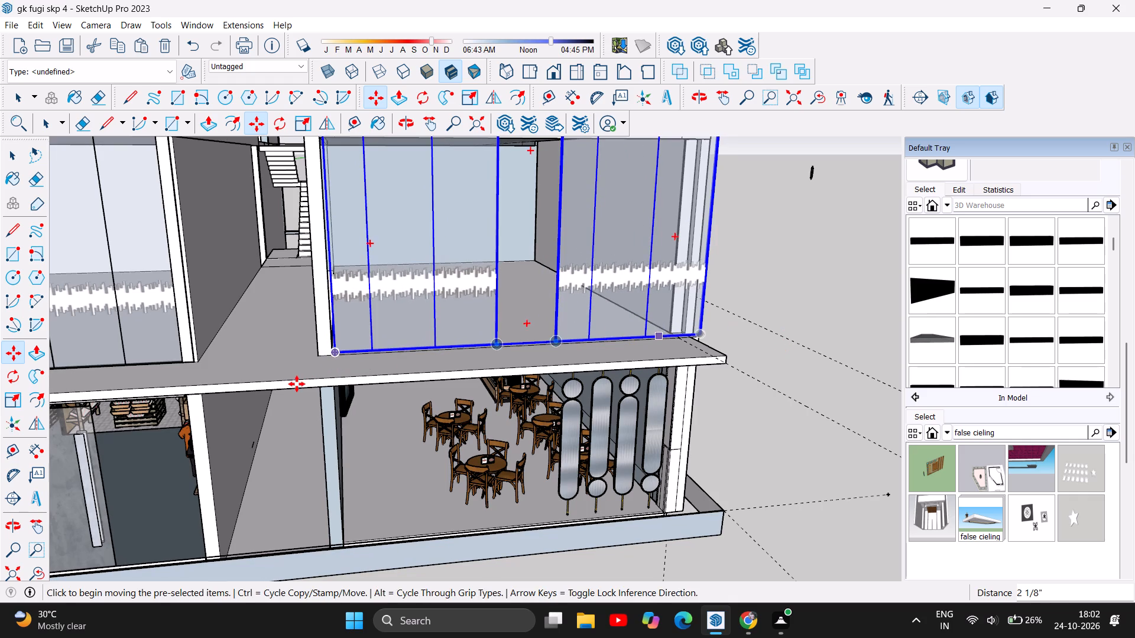
scroll(298, 384, down, 5)
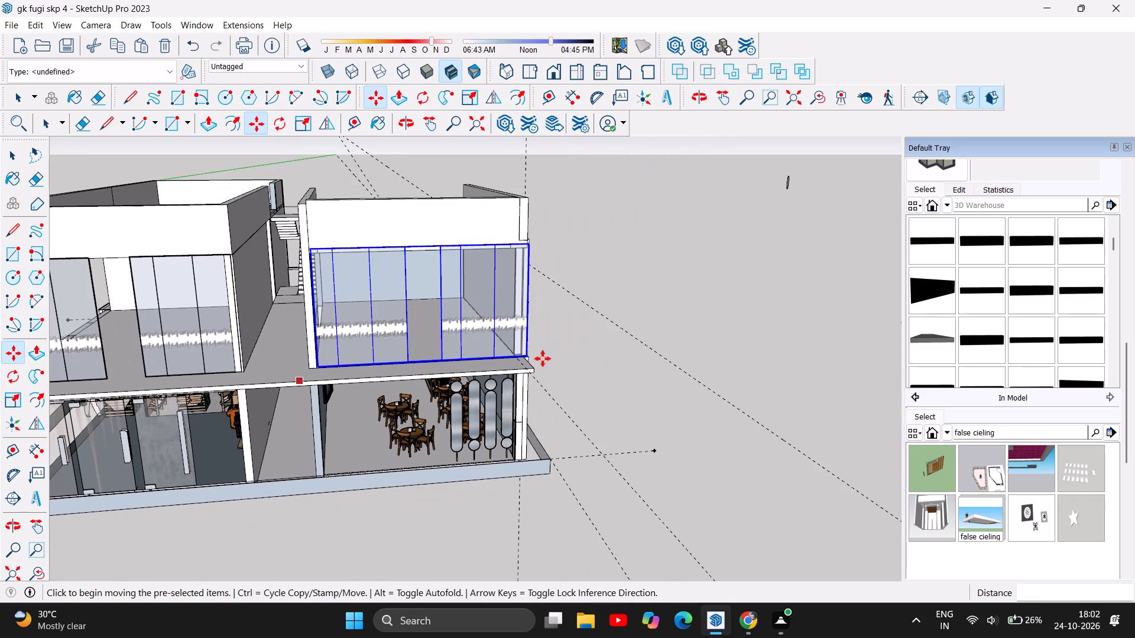
key(Escape)
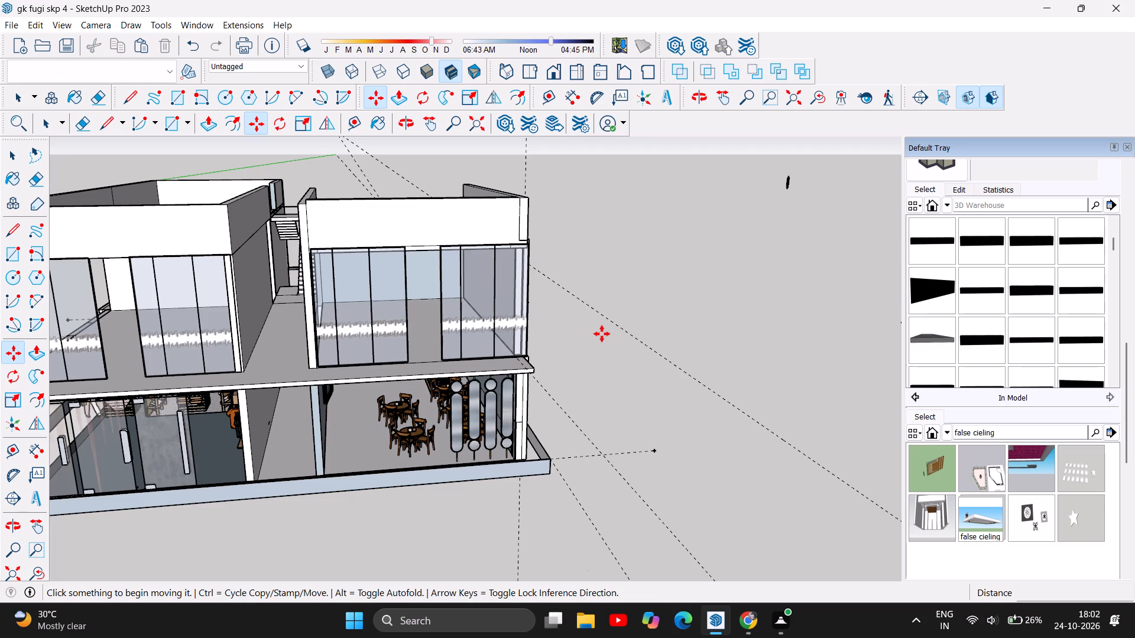
Shift the copied glass front about 11 3/8" towards the passage so its edge covers the side wall's front end.
scroll(657, 318, down, 4)
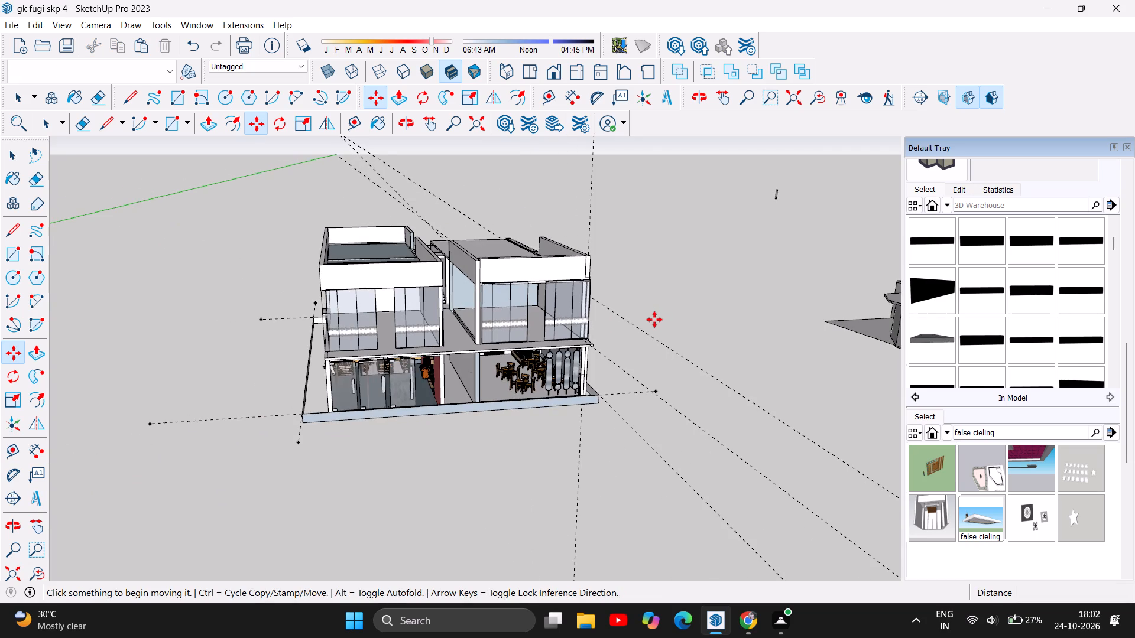
scroll(378, 327, up, 4)
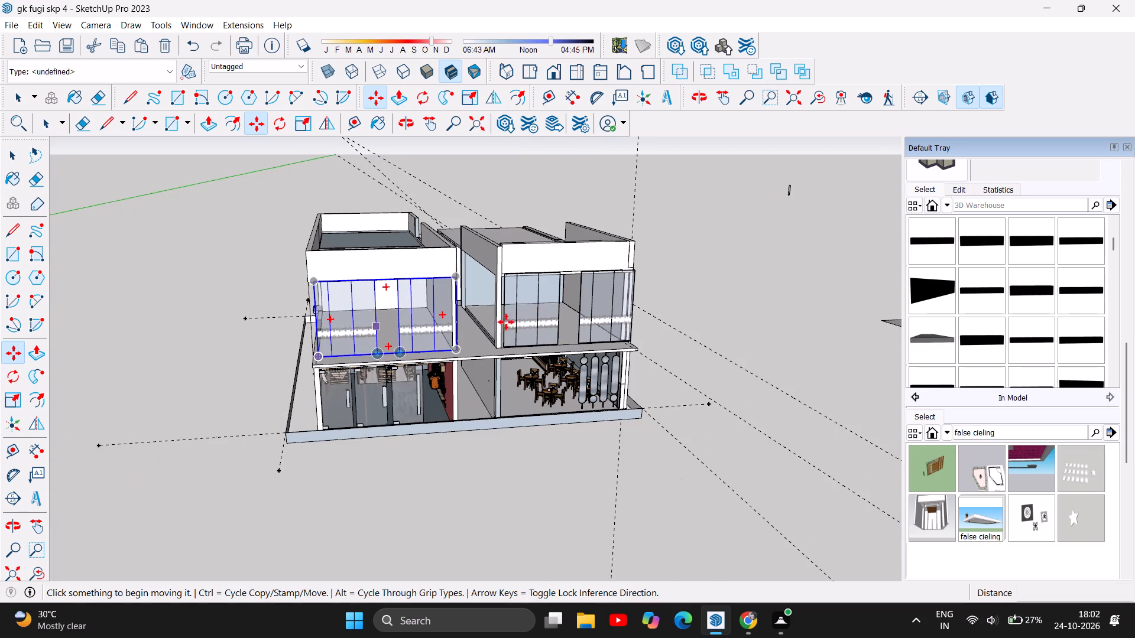
scroll(547, 315, up, 7)
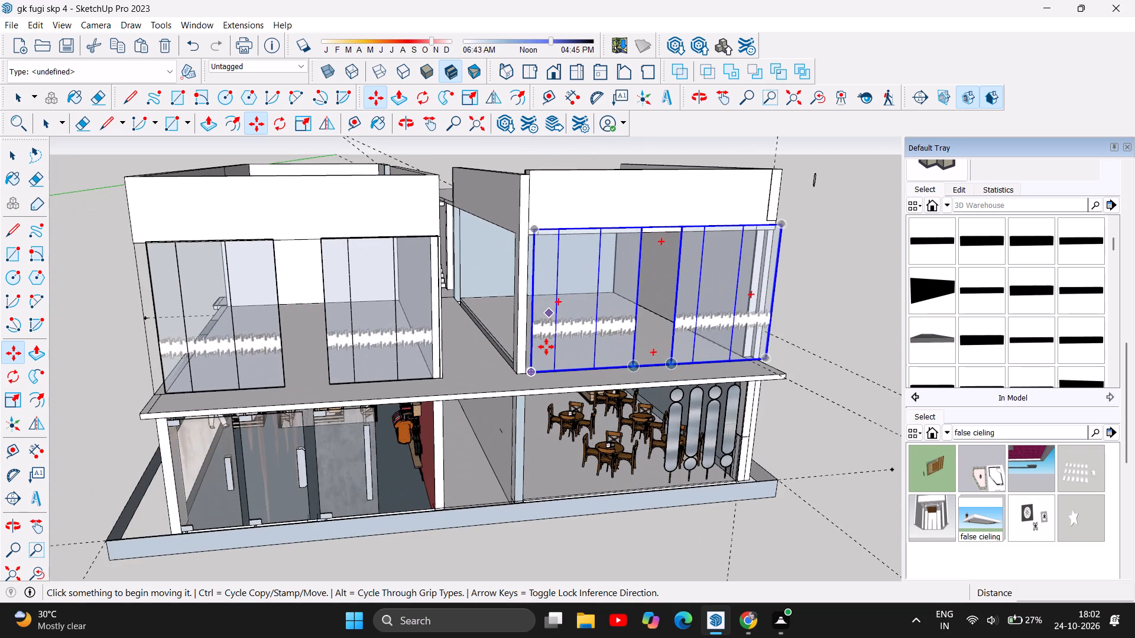
scroll(546, 347, up, 16)
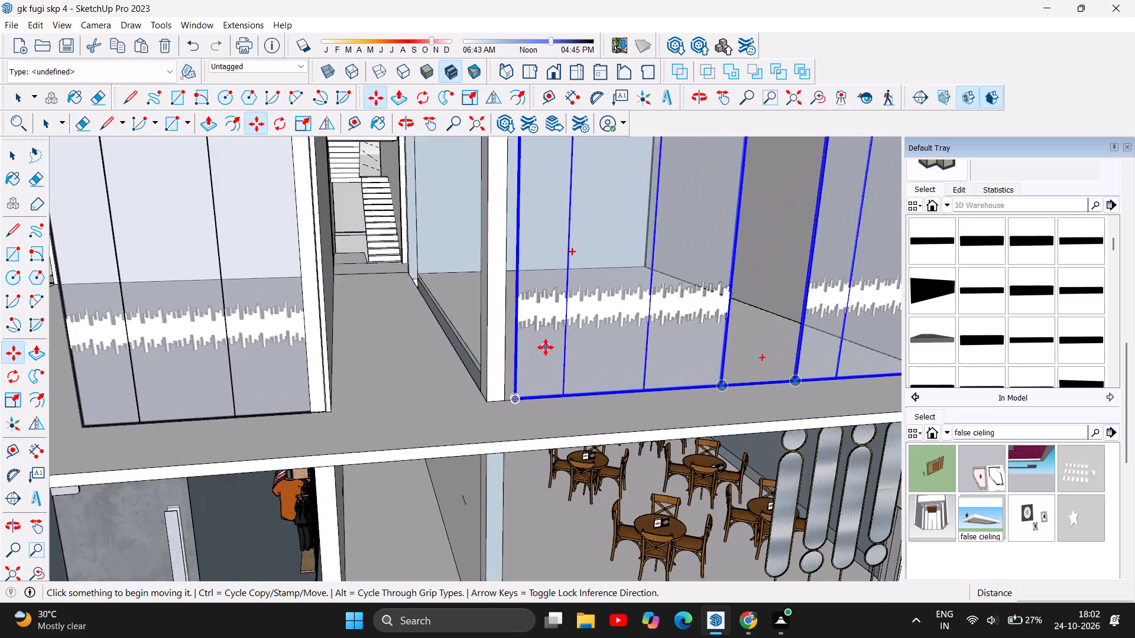
scroll(546, 347, up, 5)
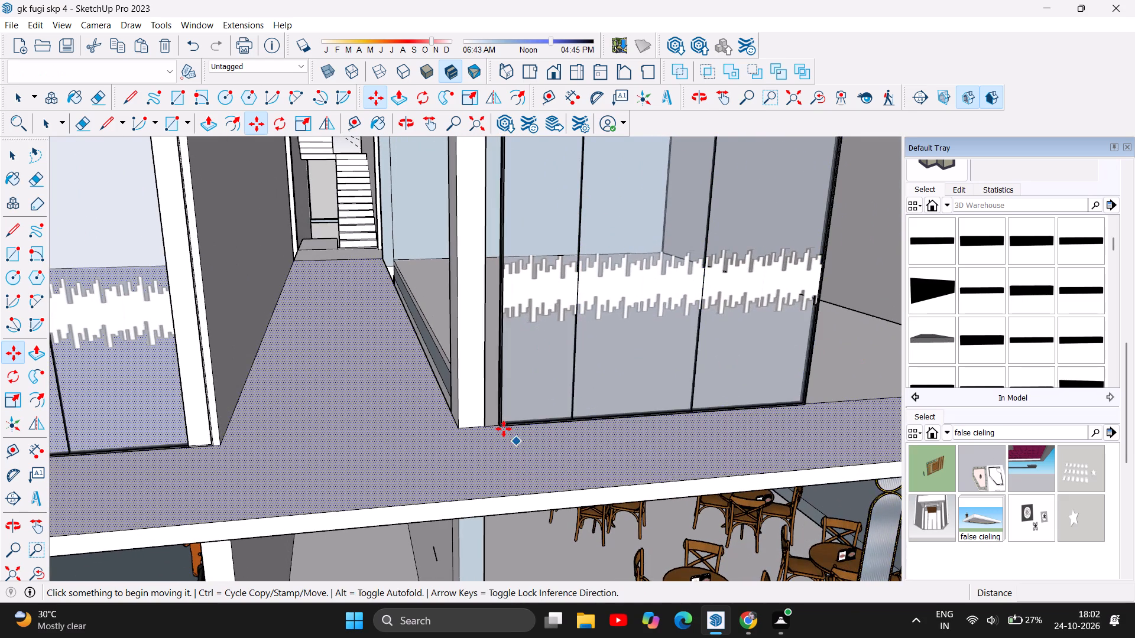
drag(504, 413, 488, 410)
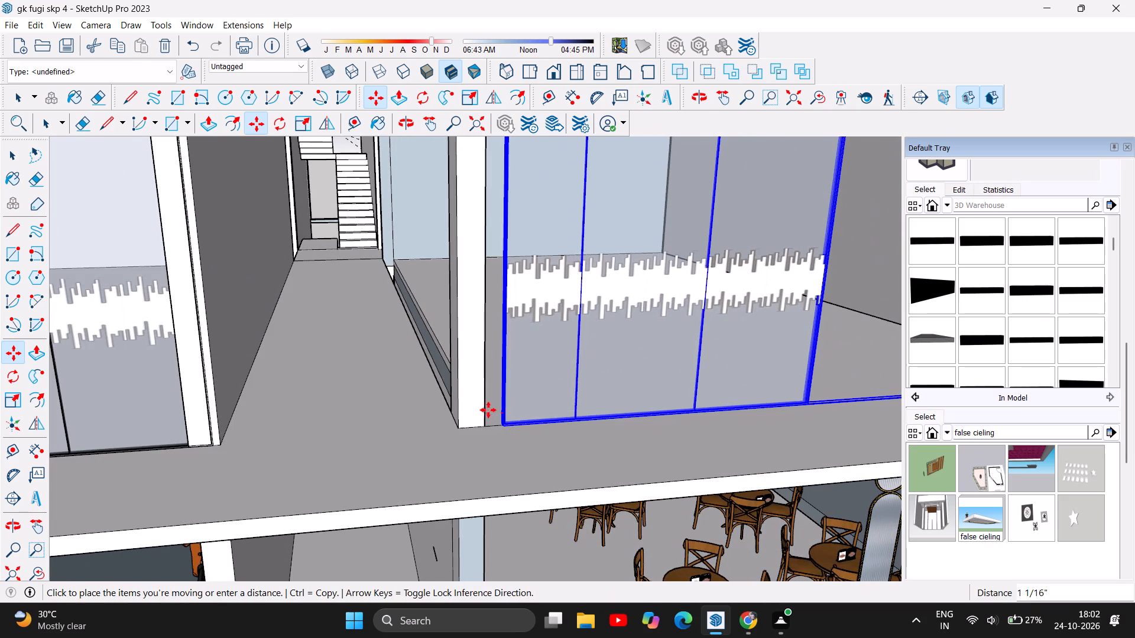
drag(488, 410, 459, 408)
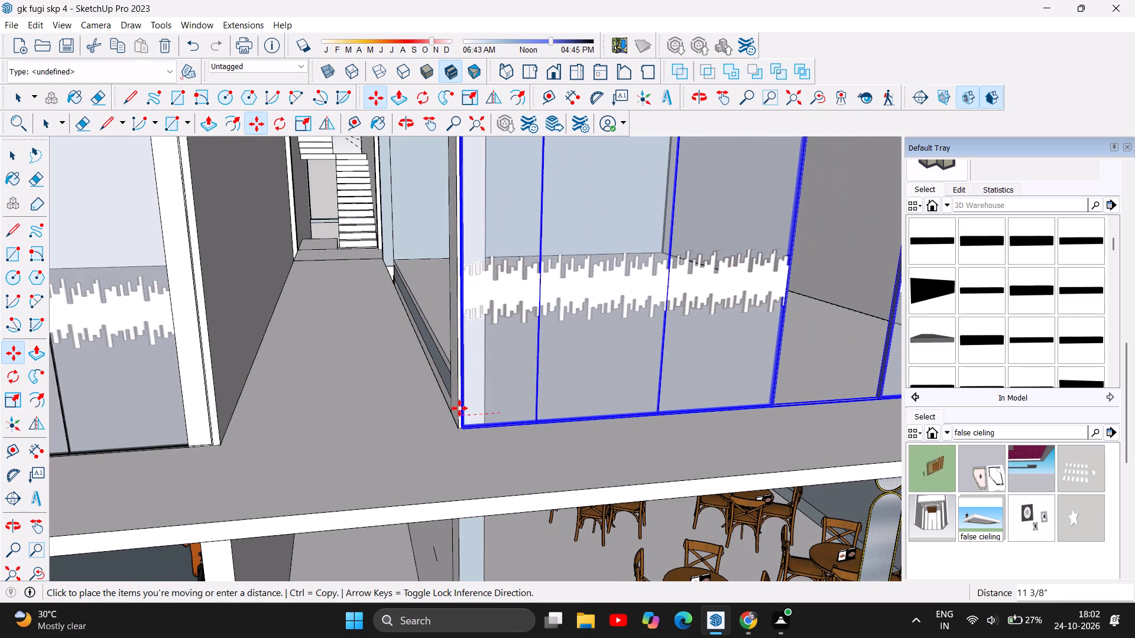
drag(459, 408, 459, 408)
Draw a closing line across the far end of the floor gap under the upper room's passage-side opening, forming a strip face.
scroll(382, 444, down, 4)
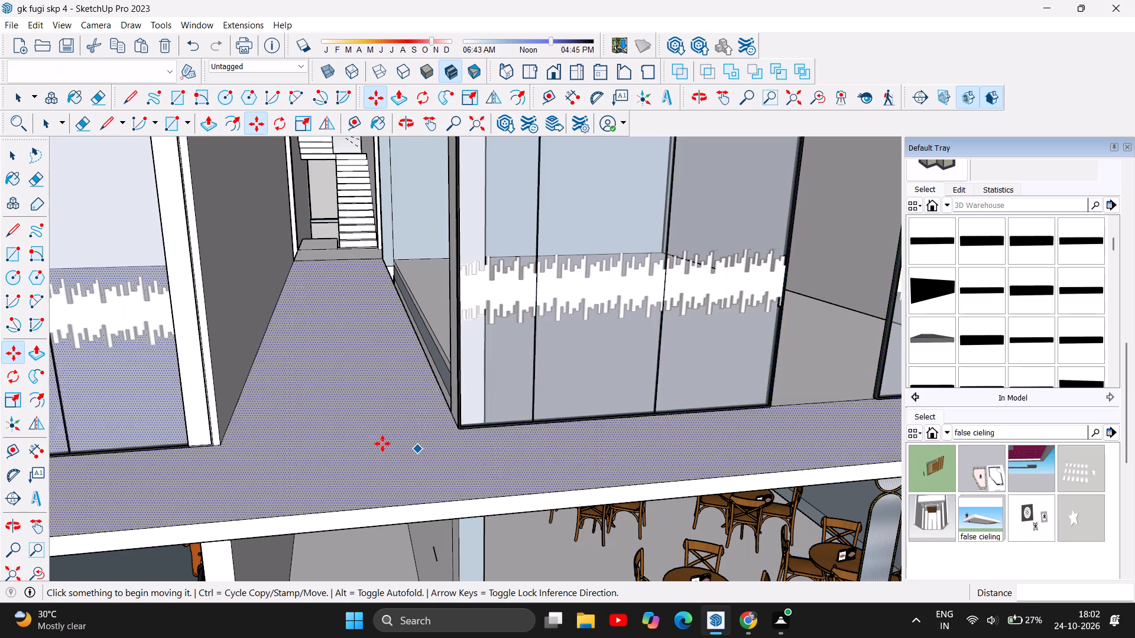
scroll(382, 444, down, 7)
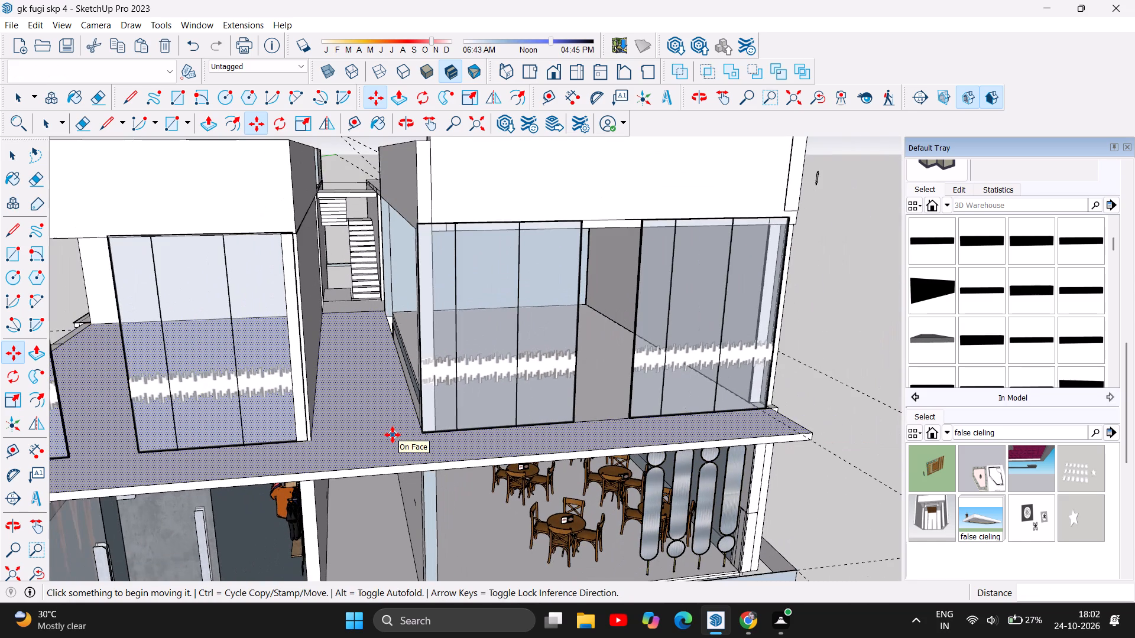
scroll(393, 435, down, 11)
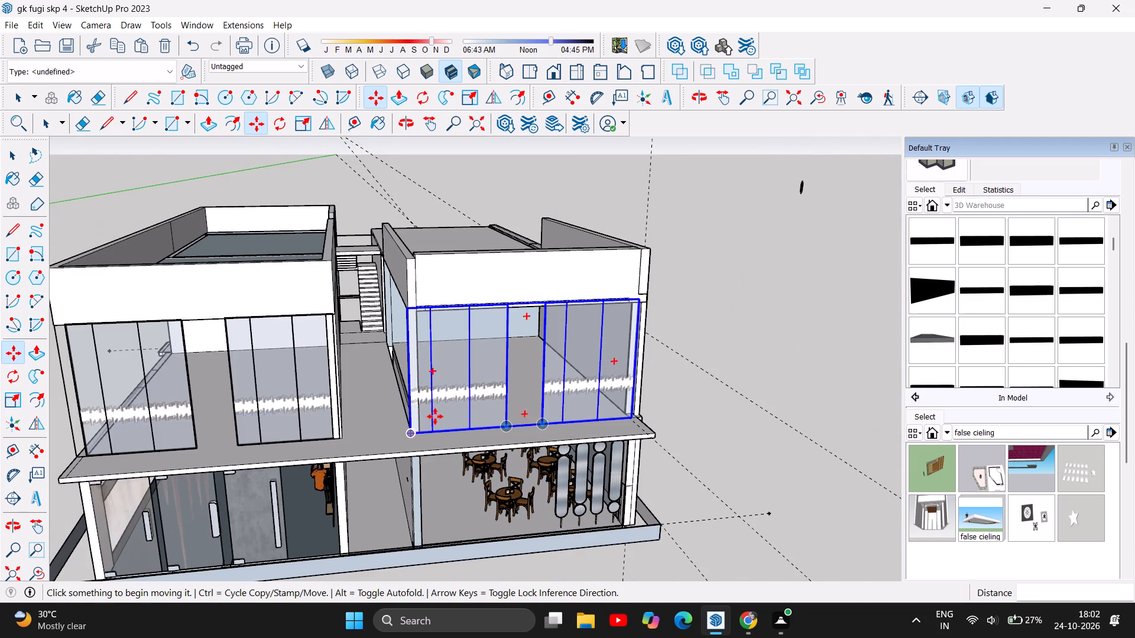
scroll(799, 323, down, 3)
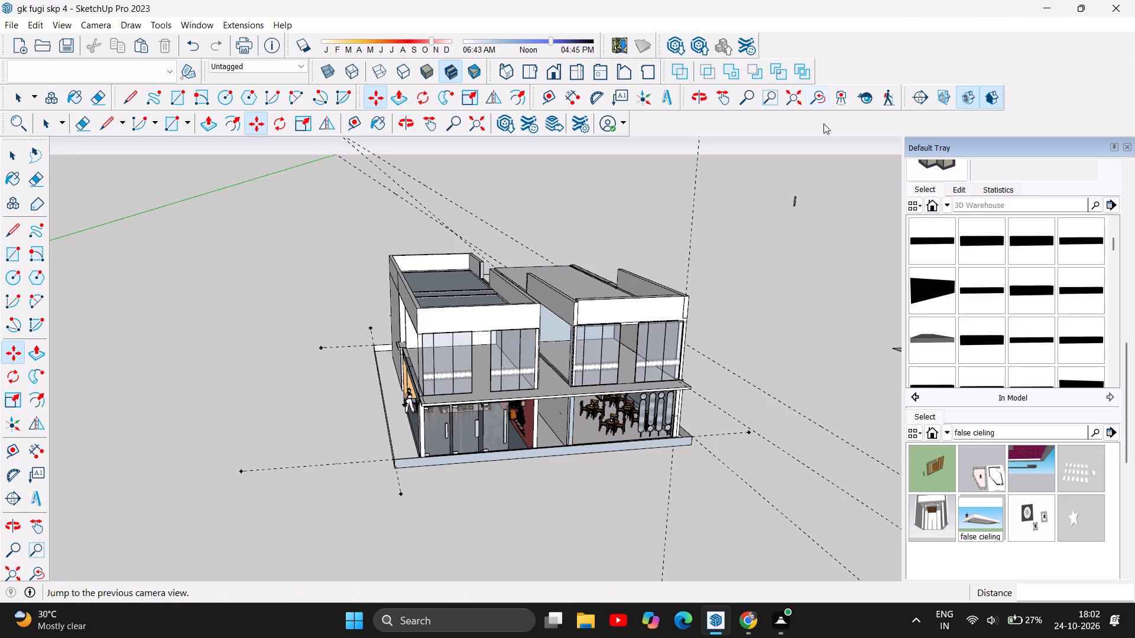
scroll(582, 350, up, 7)
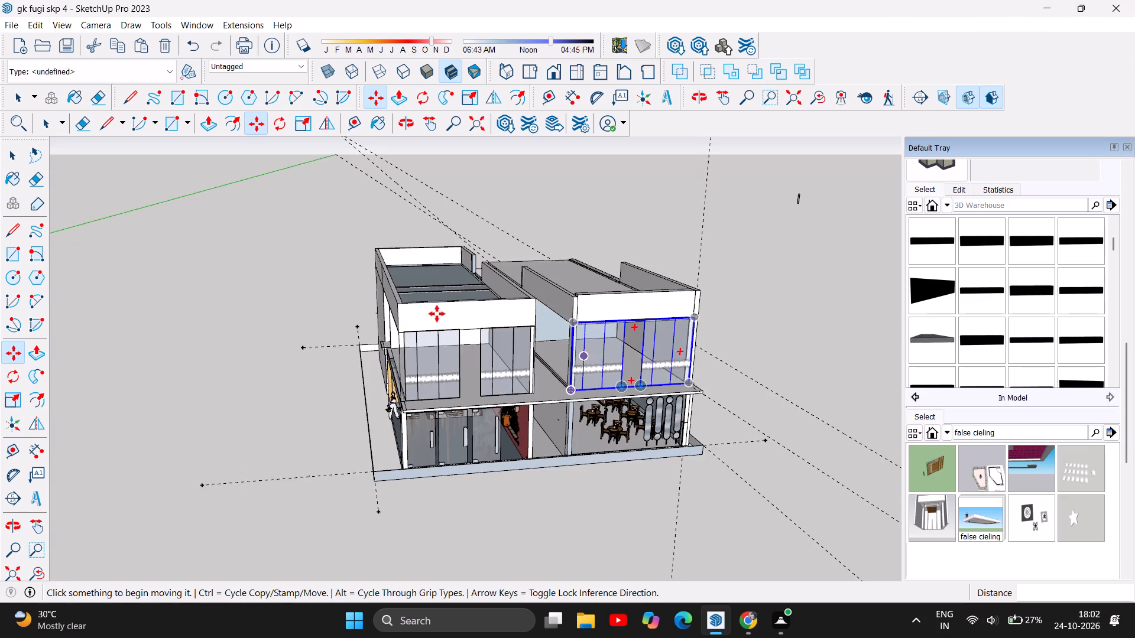
scroll(543, 303, up, 6)
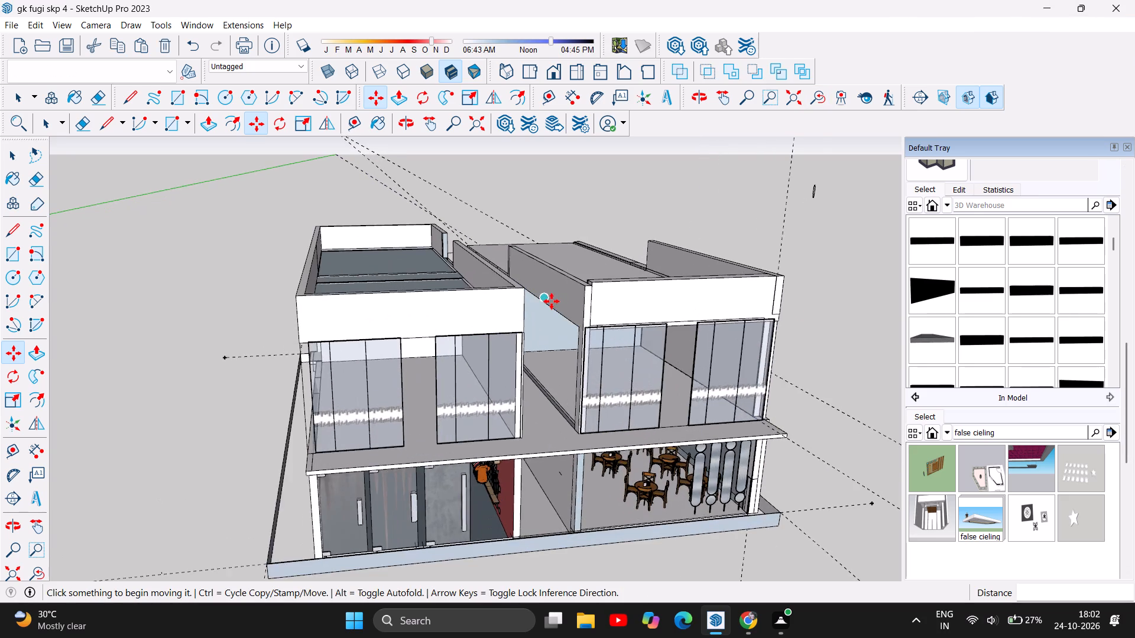
scroll(569, 348, up, 7)
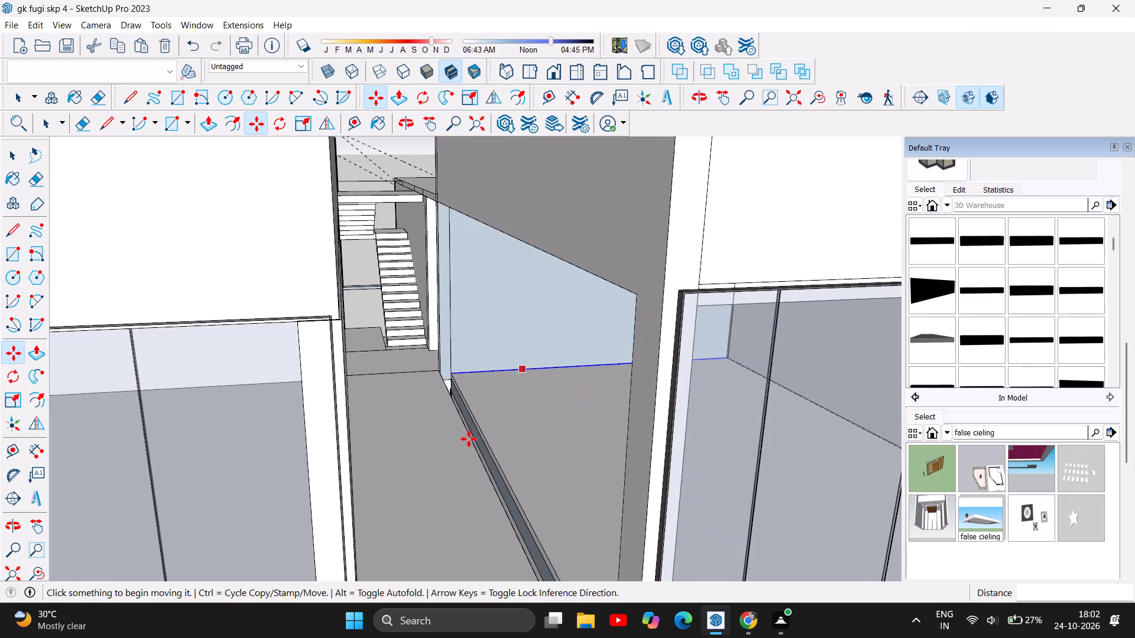
scroll(469, 439, up, 5)
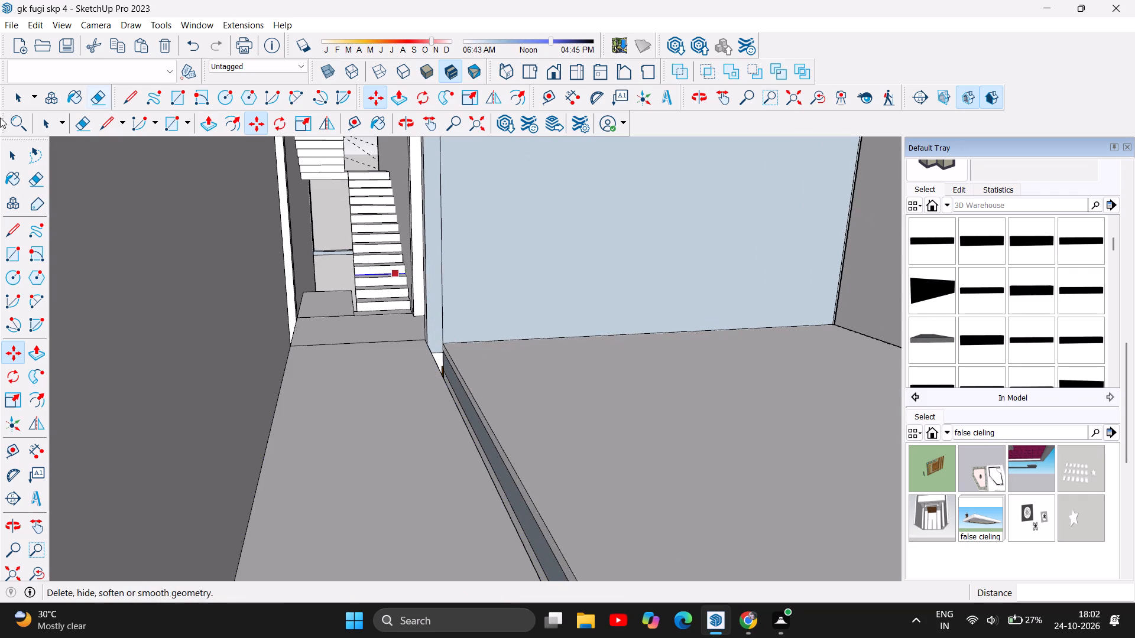
click(110, 125)
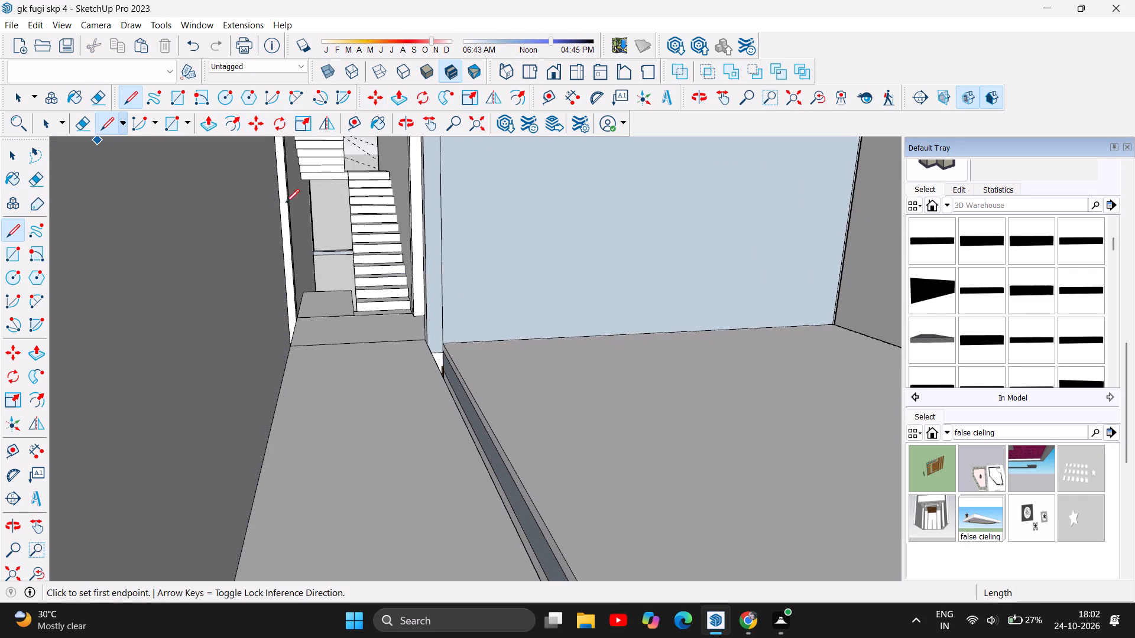
click(446, 343)
click(426, 340)
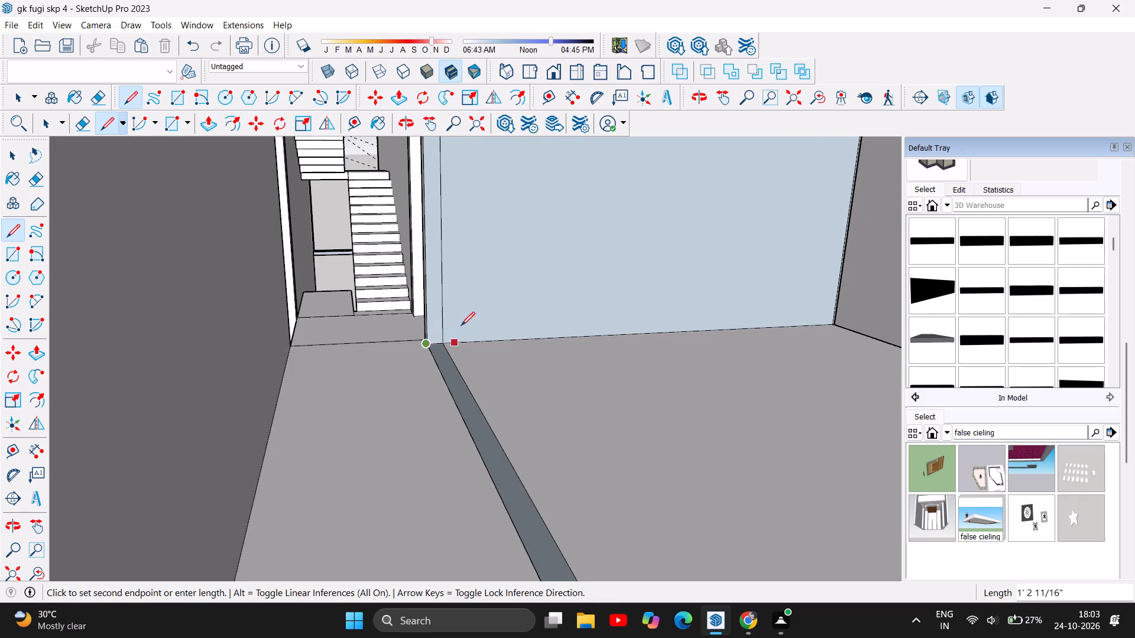
key(Escape)
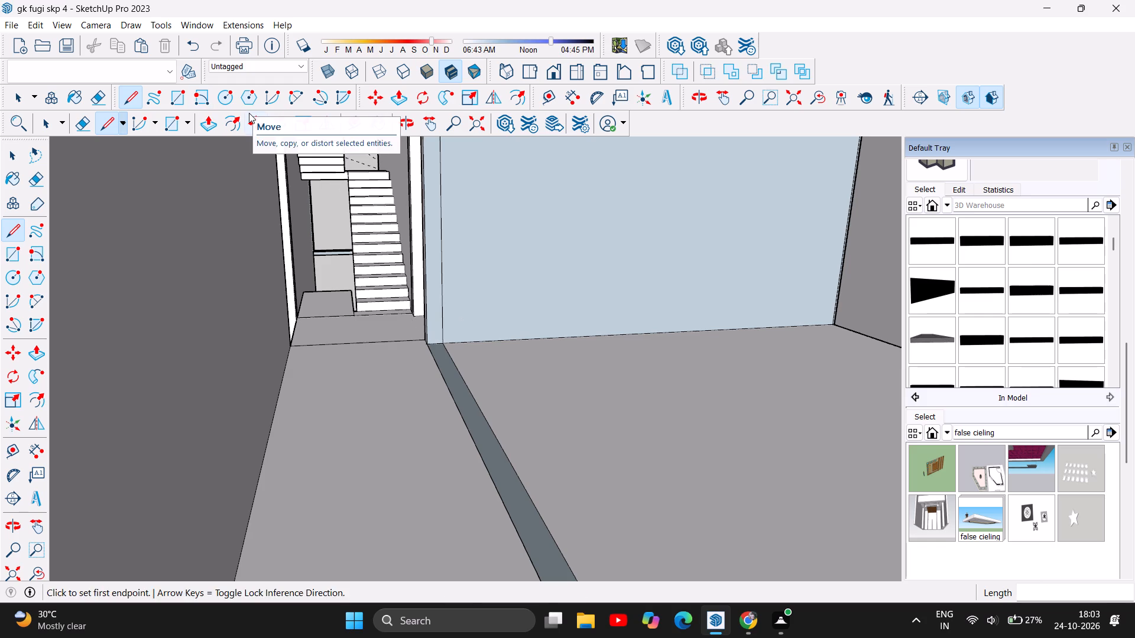
Pull the strip face up into a wall along the upper passage, first 5' 1 1/2" and a further 3' 6 11/16".
click(212, 124)
drag(455, 387, 463, 338)
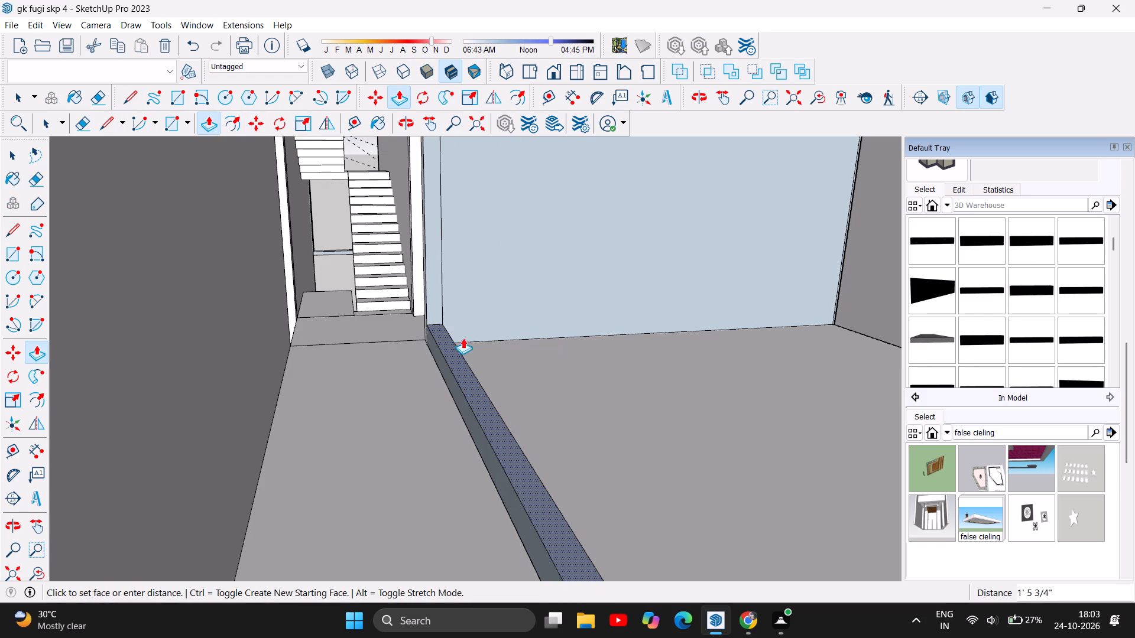
drag(463, 338, 493, 246)
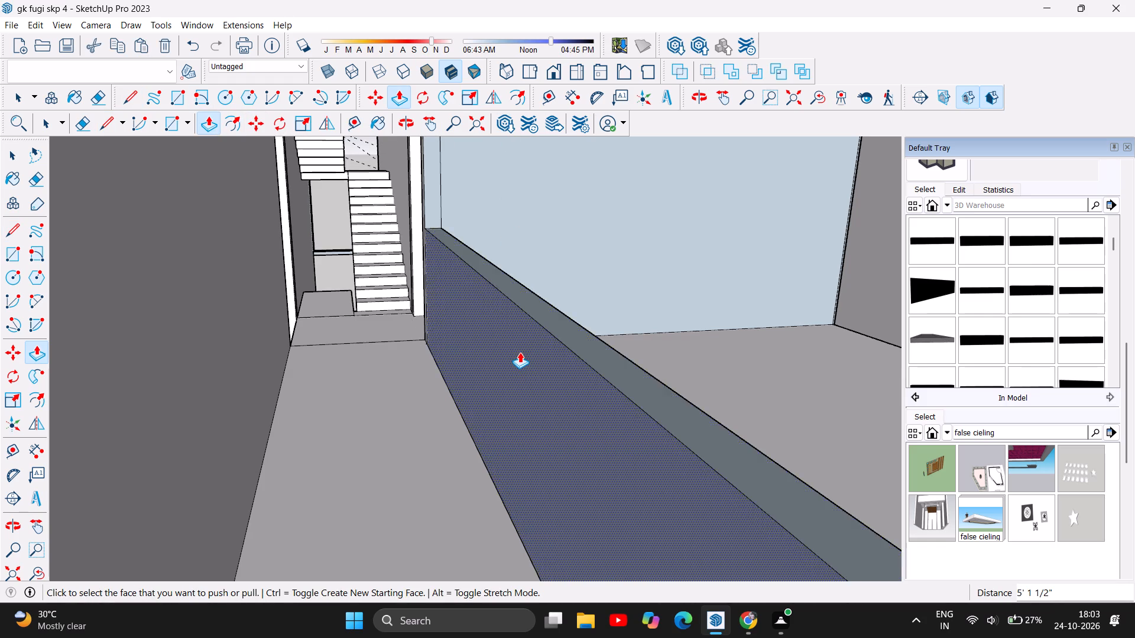
scroll(520, 352, down, 5)
drag(565, 338, 573, 272)
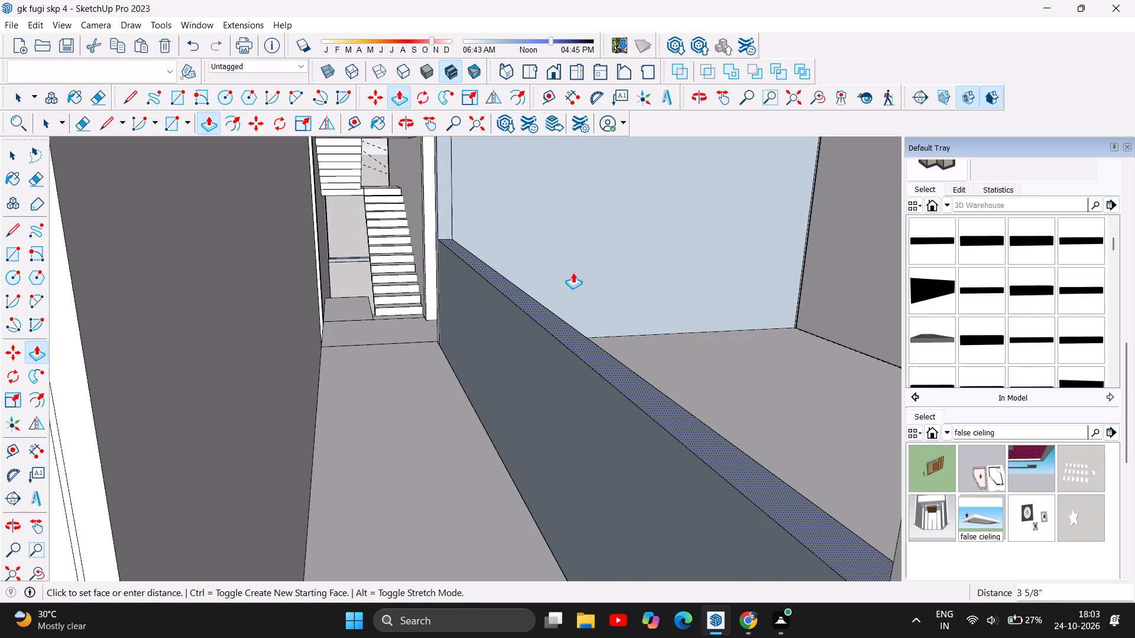
drag(573, 272, 581, 191)
scroll(437, 396, down, 6)
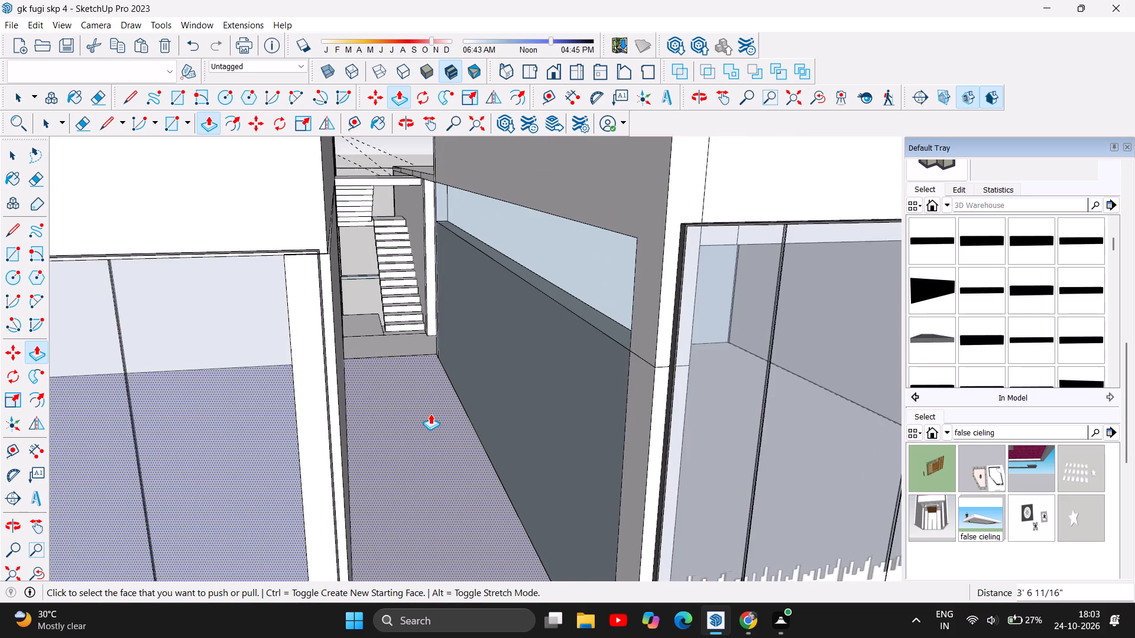
Push the top of the new passage-side wall down 8' 8 3/16" so it is flush with the upper floor.
scroll(430, 414, down, 2)
scroll(526, 315, up, 2)
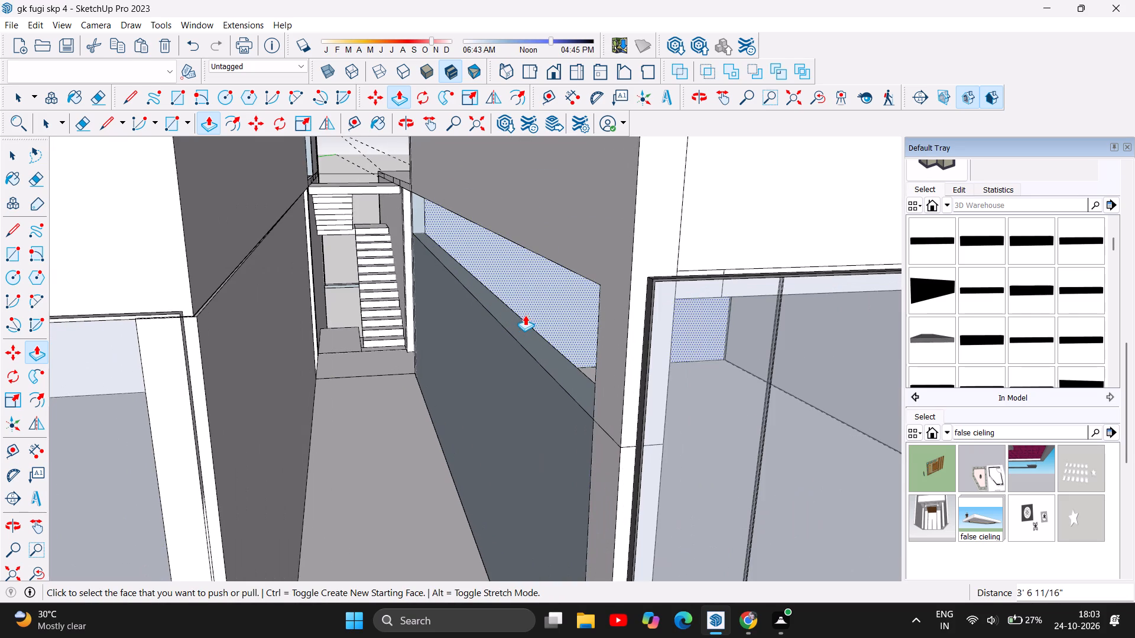
drag(533, 333, 544, 238)
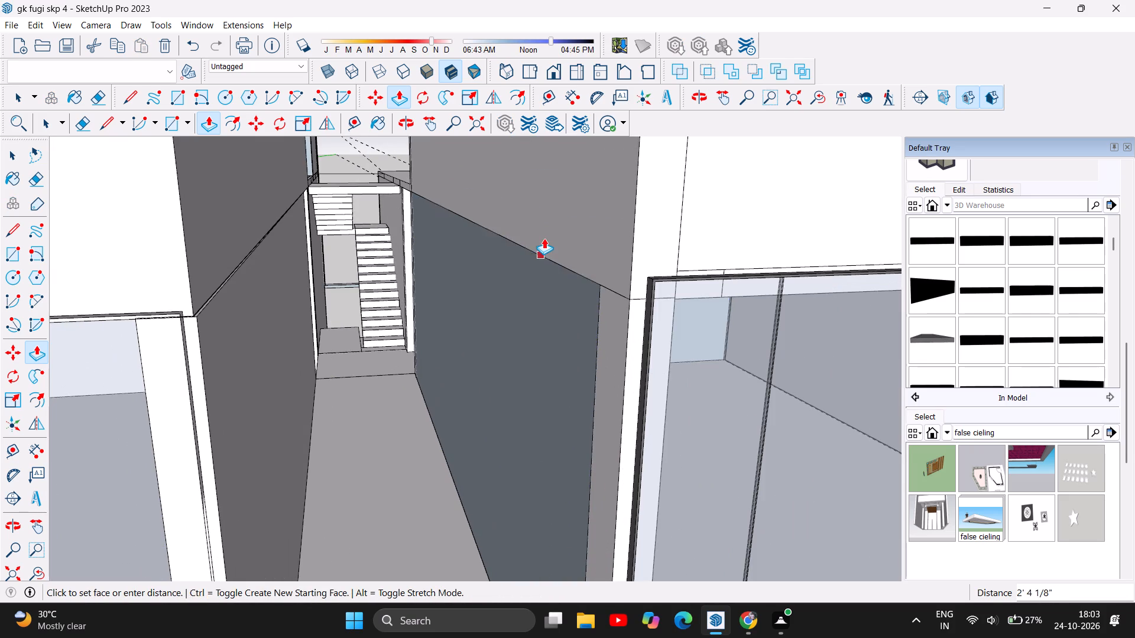
drag(544, 238, 546, 242)
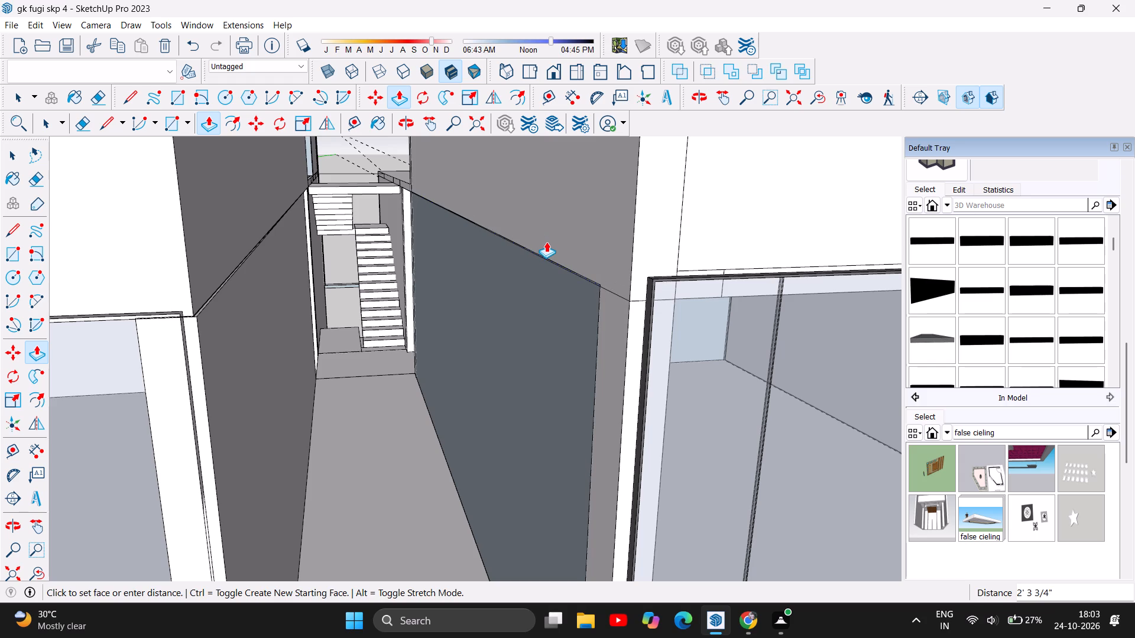
drag(546, 242, 548, 242)
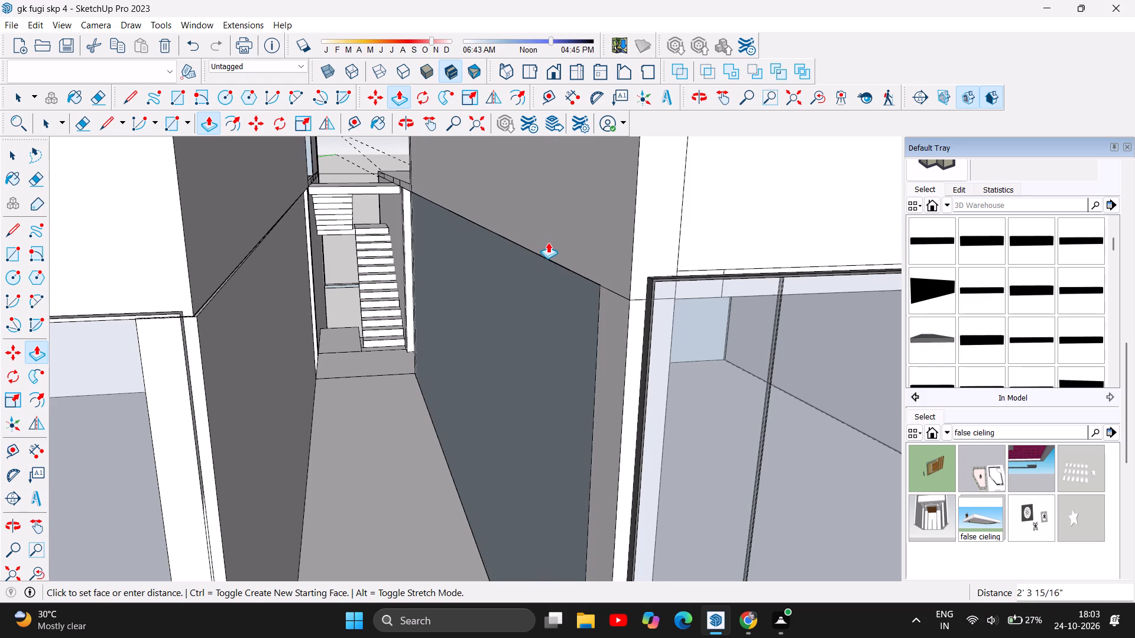
drag(548, 242, 497, 528)
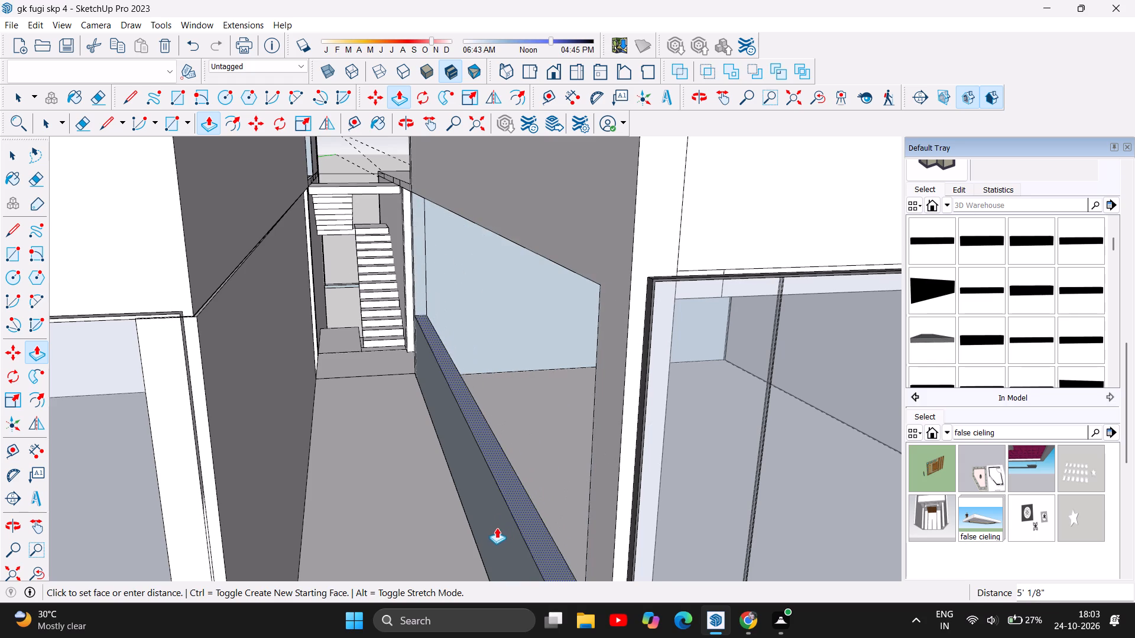
drag(497, 528, 497, 583)
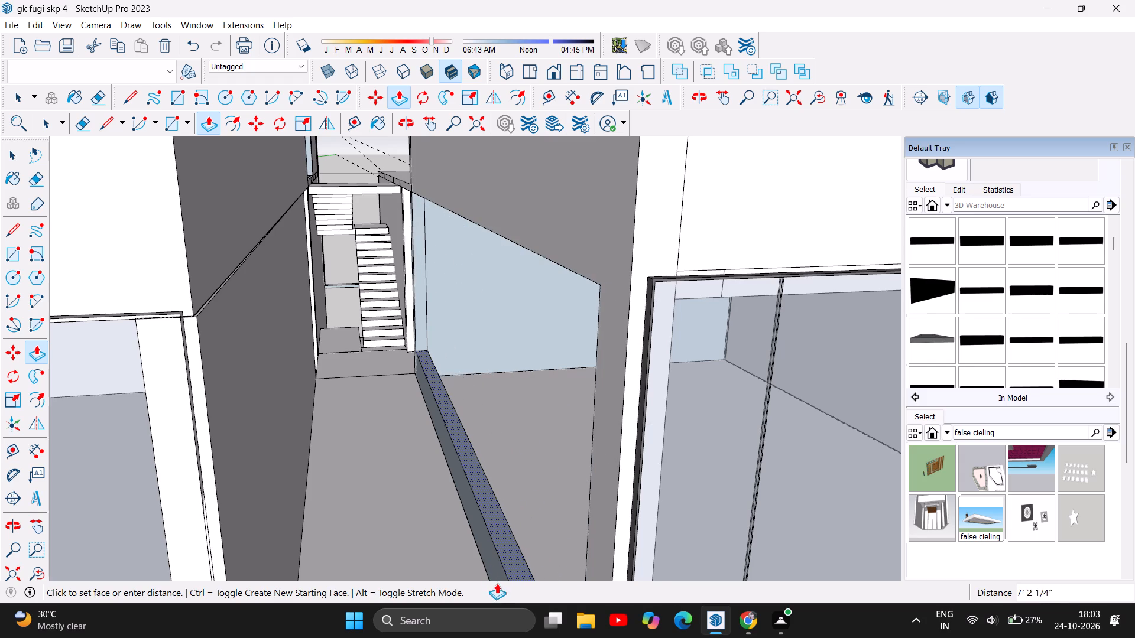
drag(497, 583, 497, 590)
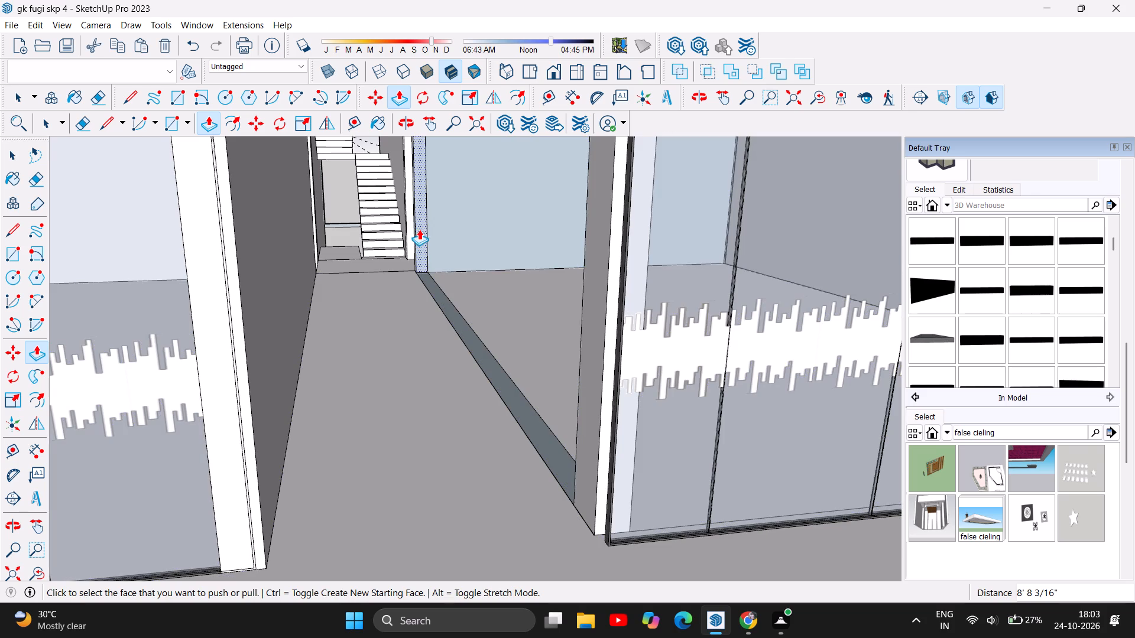
Pull the underside of the wall above the upper room's passage-side opening down 12' 1 3/4" to the floor, closing the opening.
scroll(529, 553, down, 6)
scroll(598, 528, down, 7)
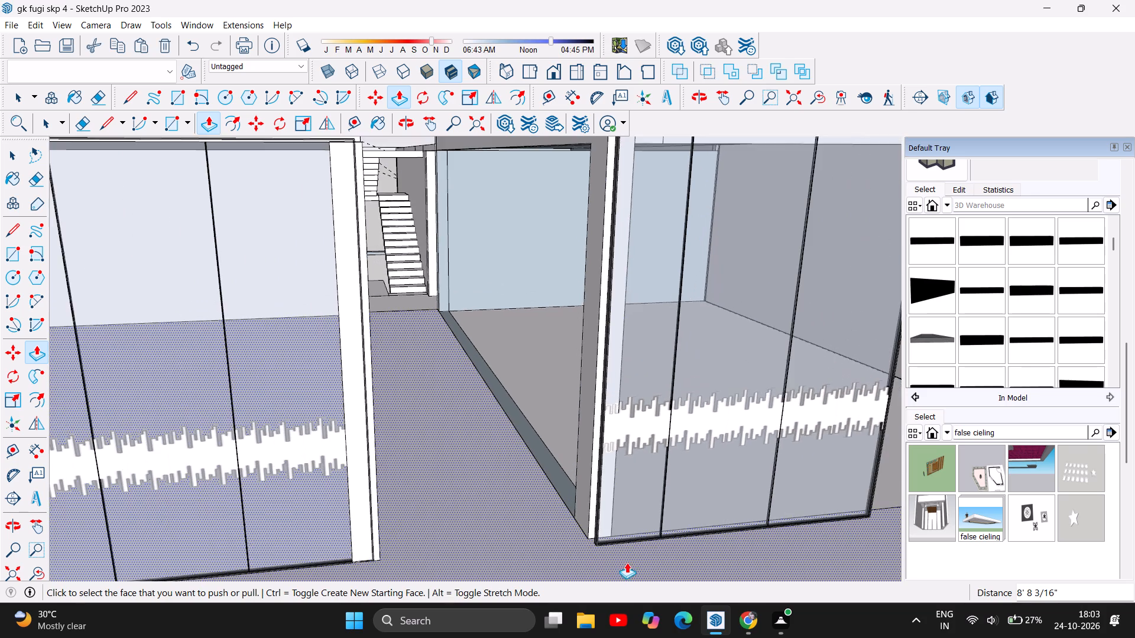
scroll(627, 568, down, 2)
click(411, 129)
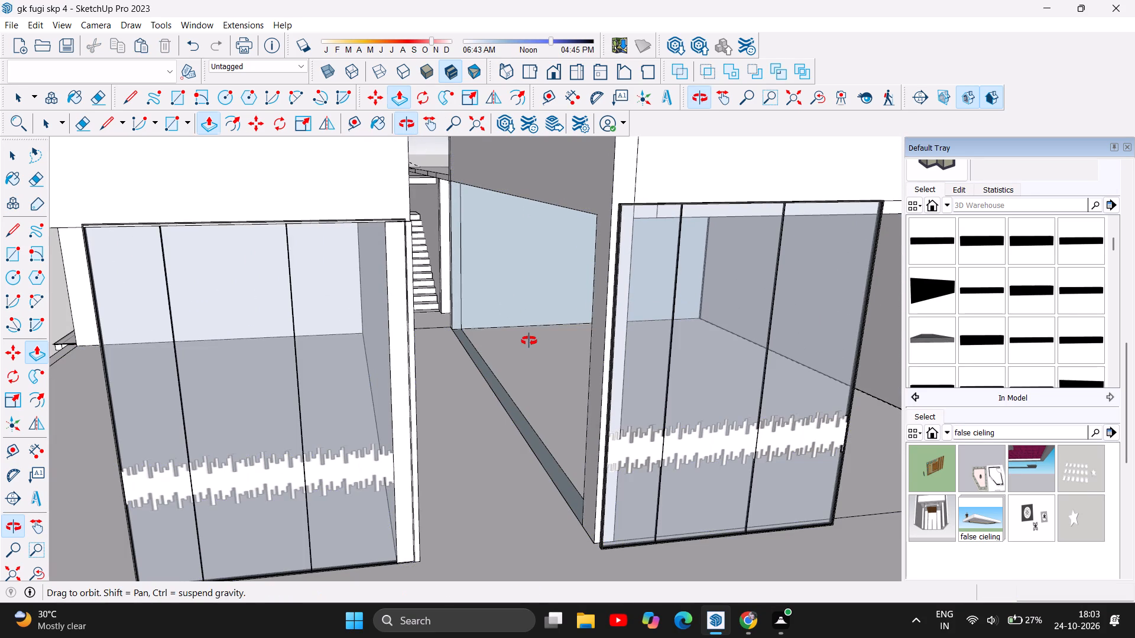
drag(529, 341, 513, 300)
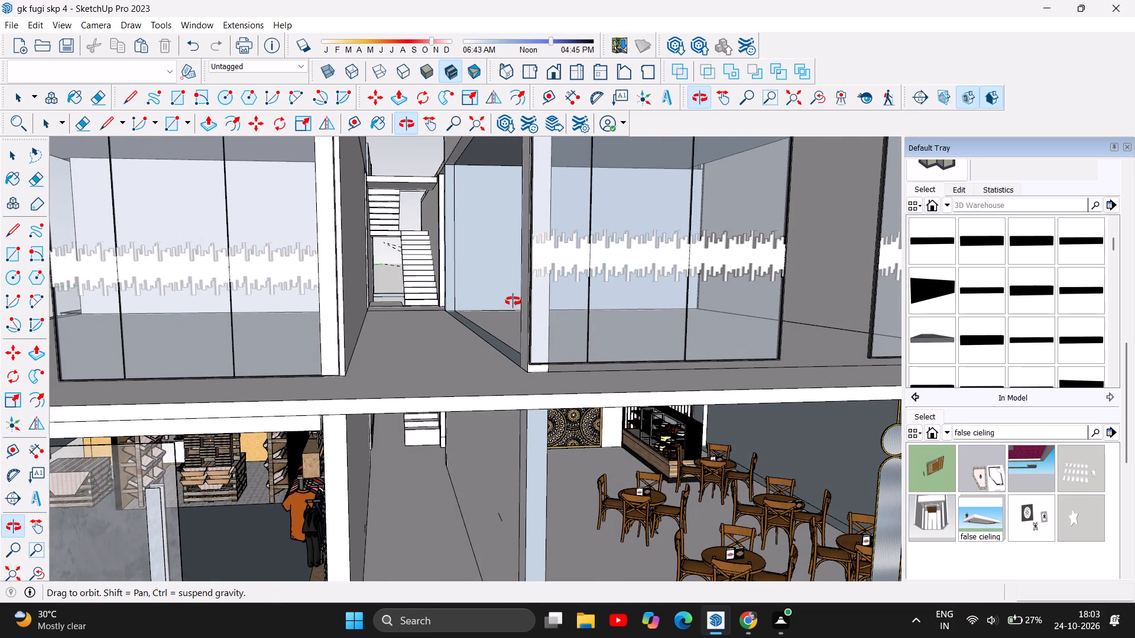
click(212, 125)
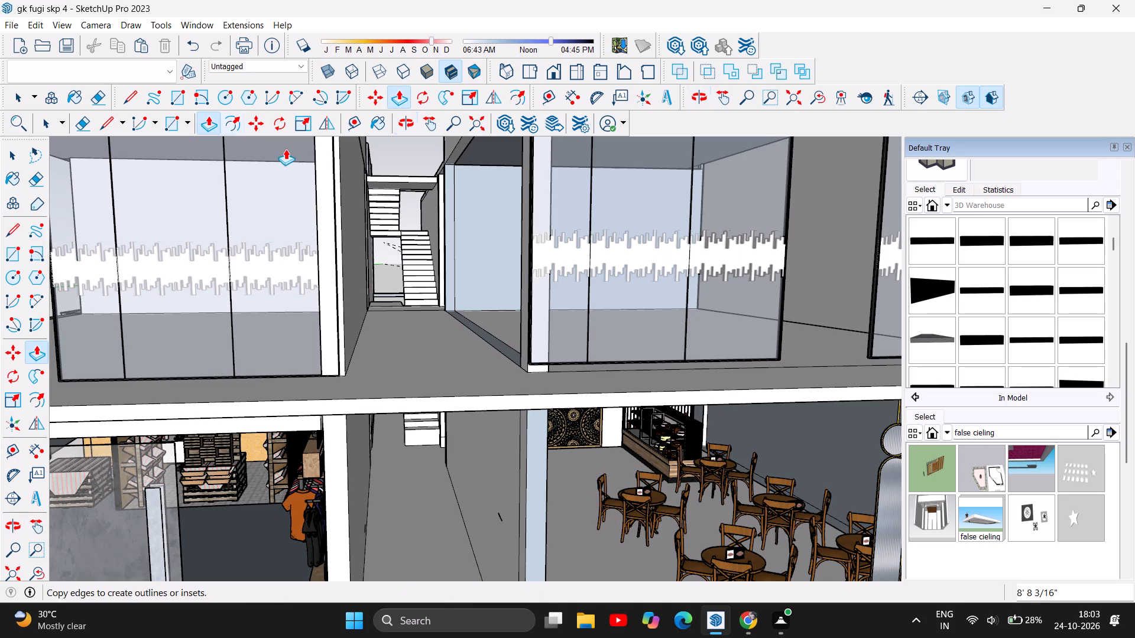
drag(458, 147, 459, 173)
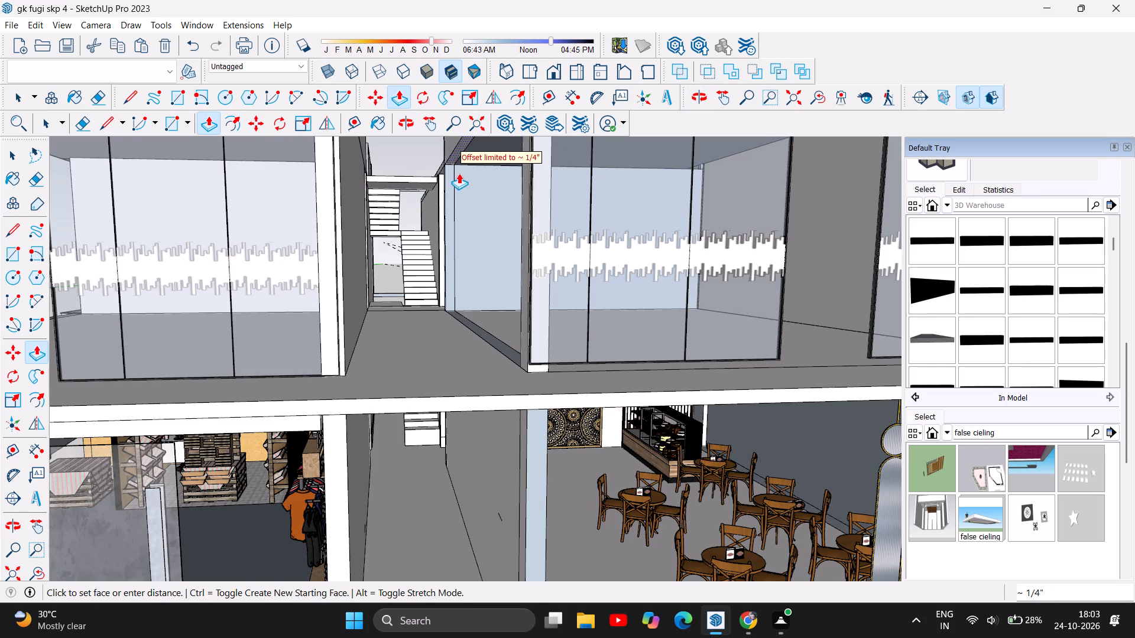
drag(459, 173, 456, 190)
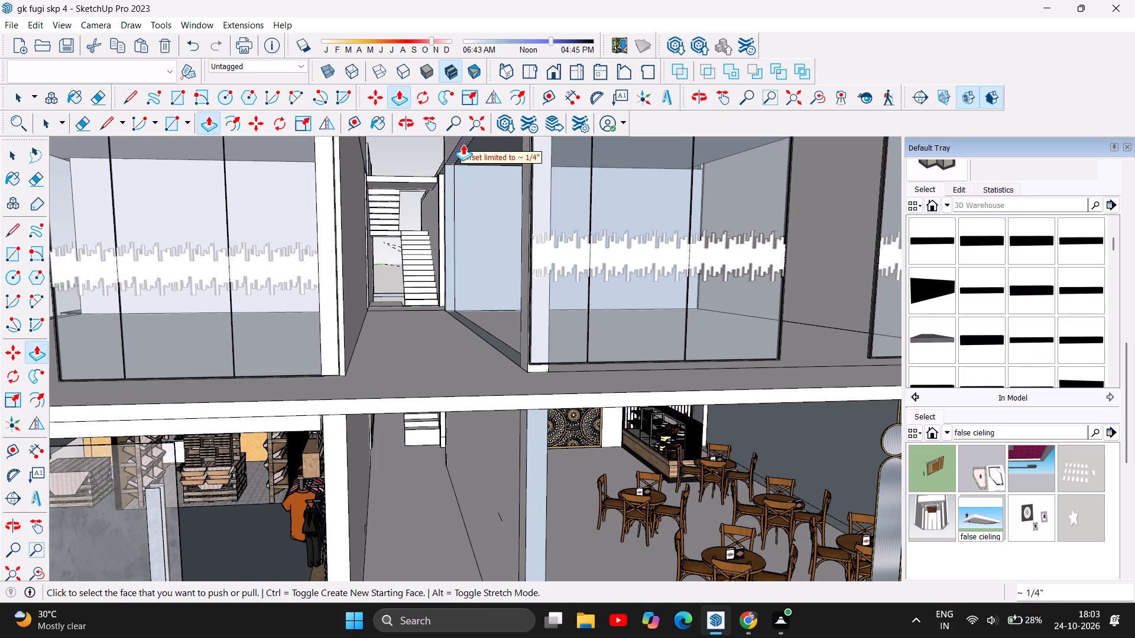
drag(461, 142, 459, 273)
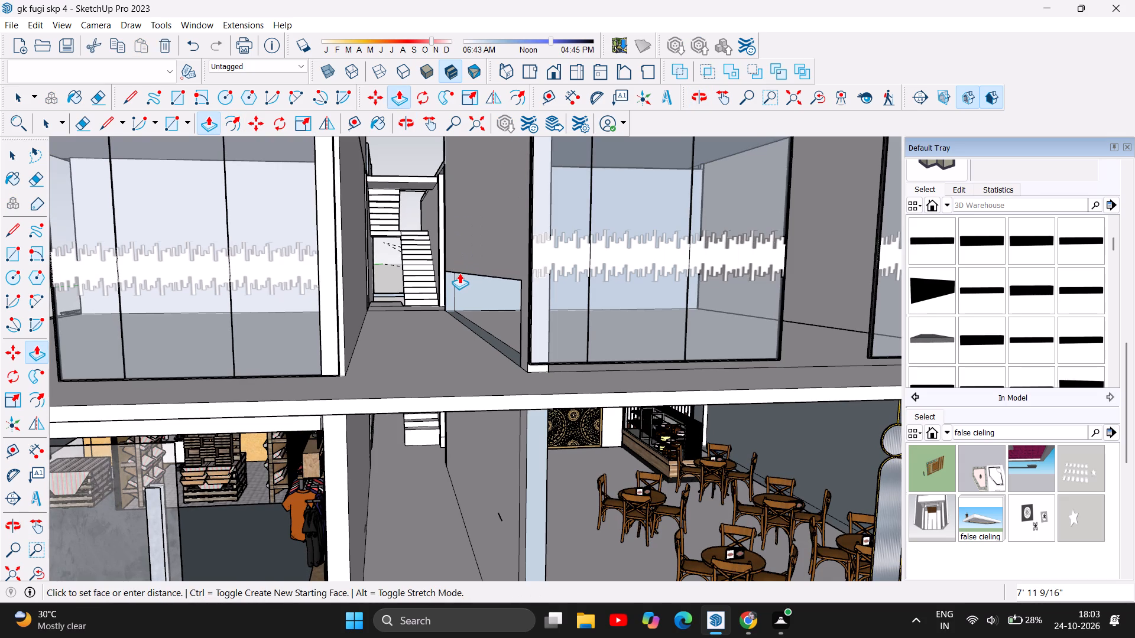
drag(459, 273, 489, 318)
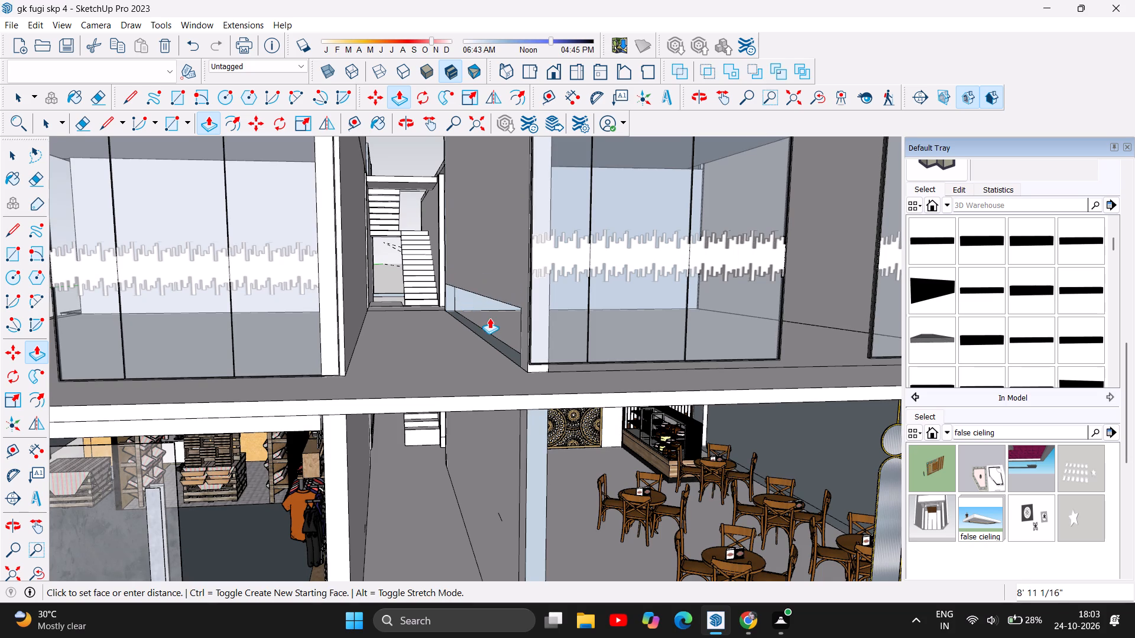
drag(489, 318, 517, 340)
Inspect the whole two-storey building from the front, both sides and the rear.
scroll(476, 372, down, 1)
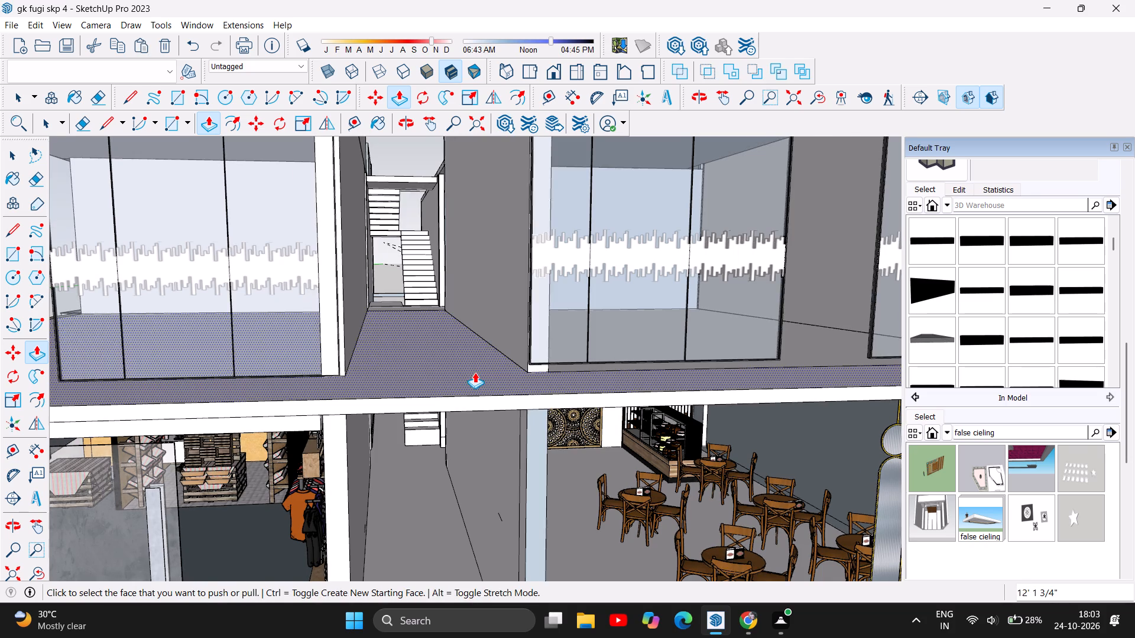
scroll(475, 372, down, 11)
scroll(586, 338, down, 5)
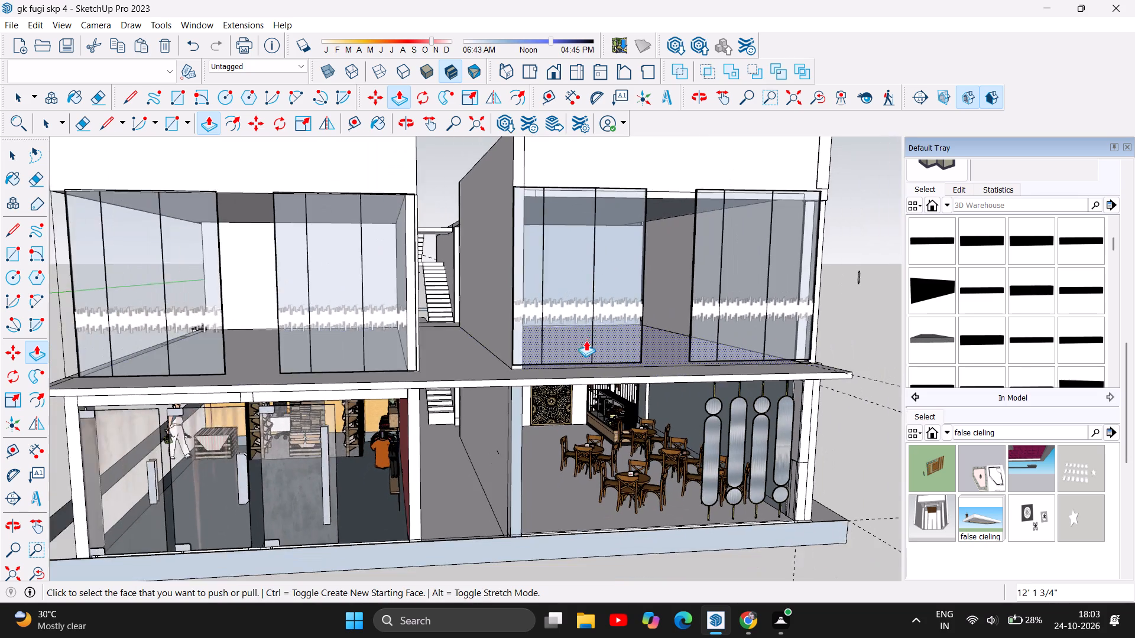
scroll(484, 351, down, 11)
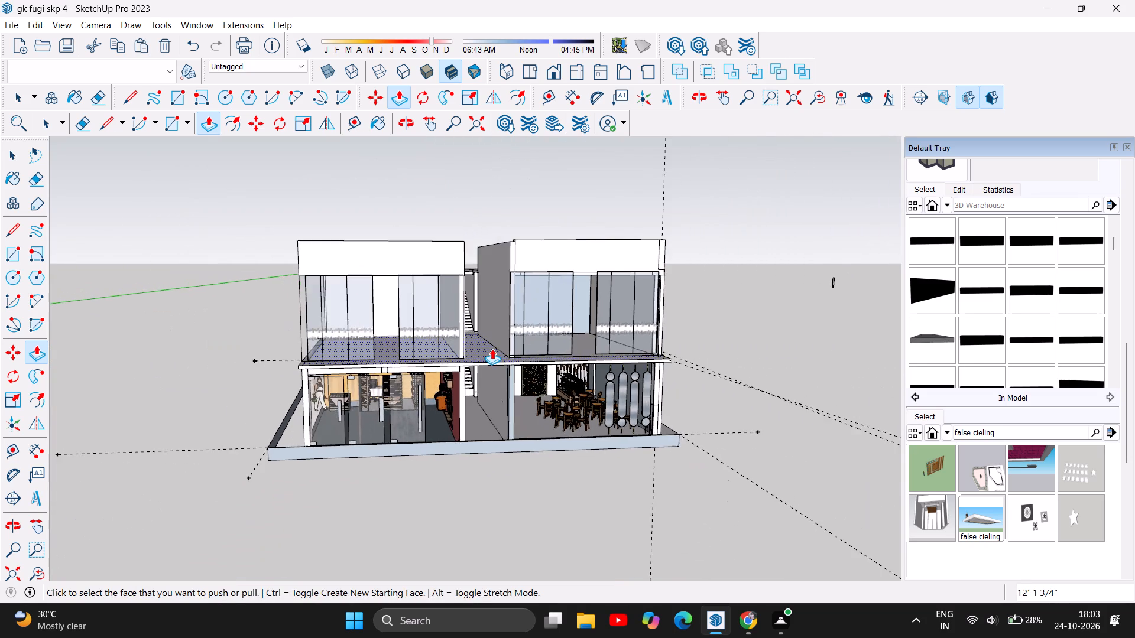
scroll(492, 349, down, 2)
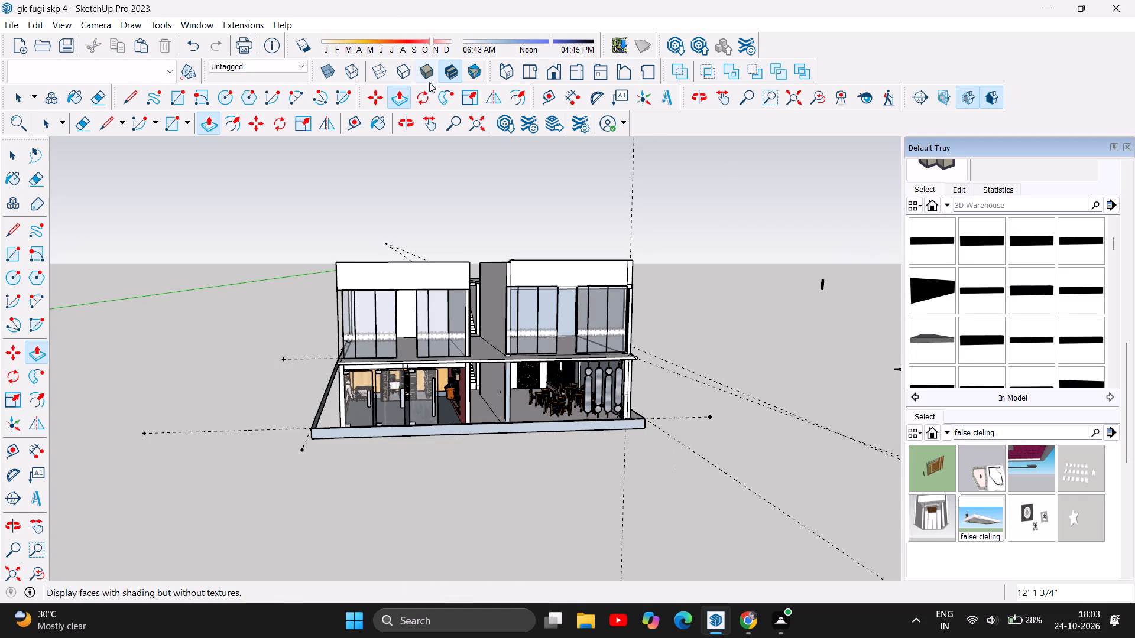
click(404, 124)
drag(693, 430, 640, 444)
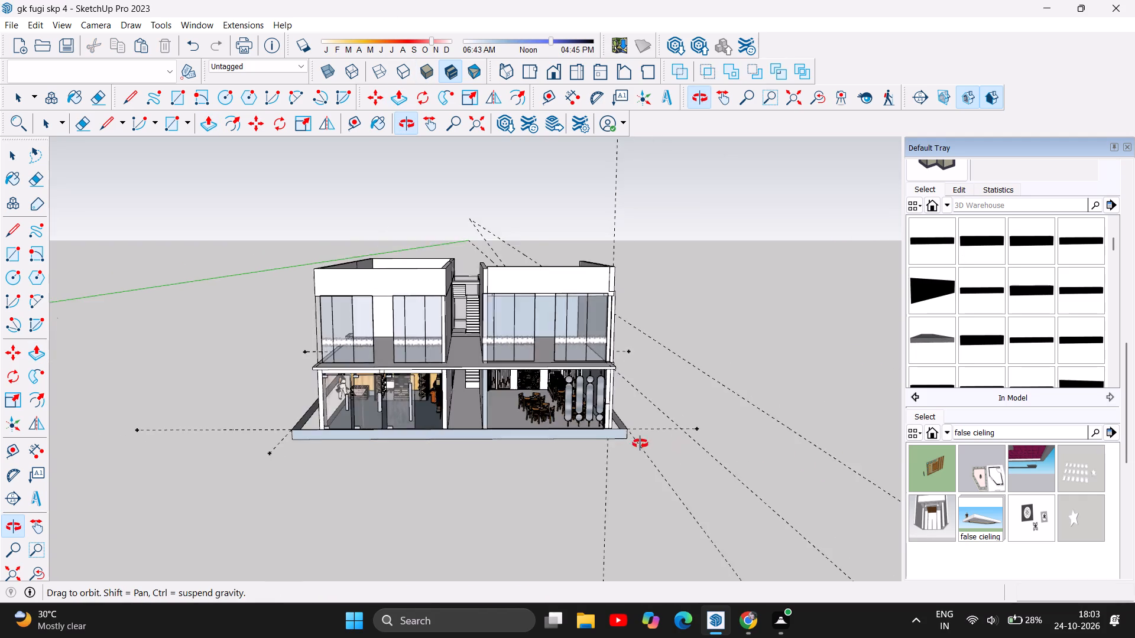
drag(640, 444, 459, 417)
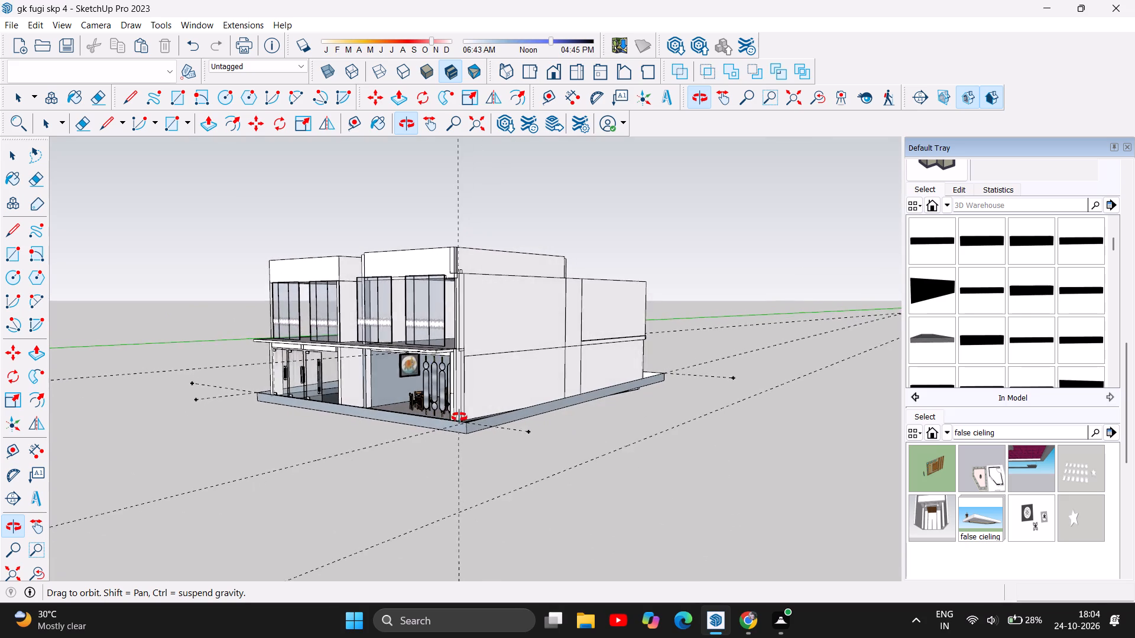
drag(459, 417, 430, 453)
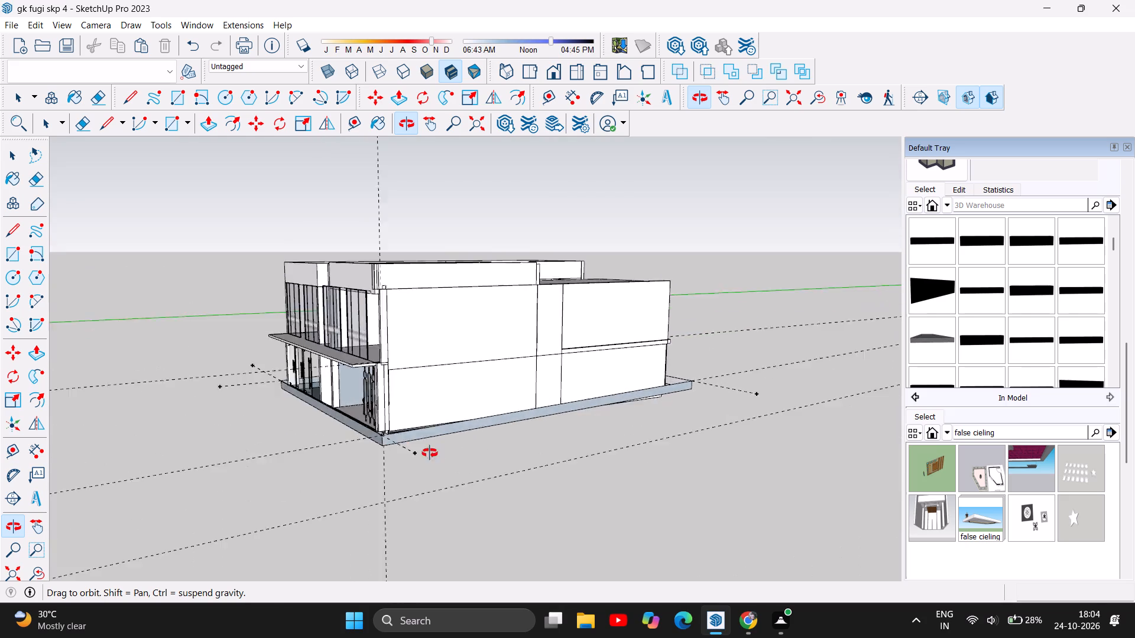
drag(430, 453, 829, 414)
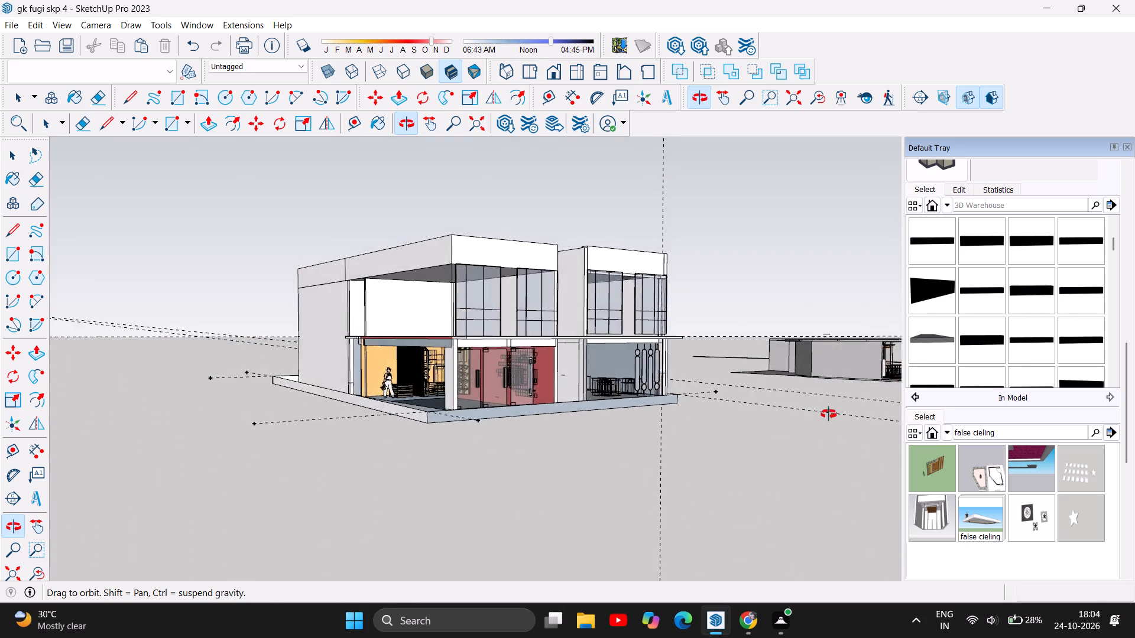
drag(829, 414, 884, 413)
drag(367, 401, 700, 427)
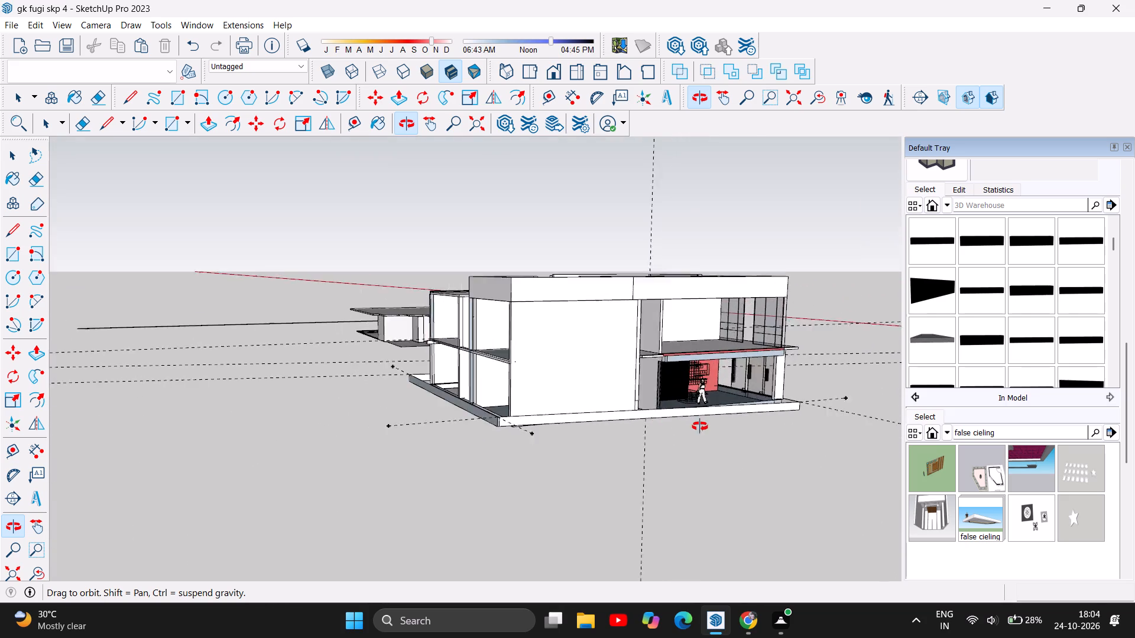
drag(700, 427, 861, 437)
drag(485, 390, 557, 394)
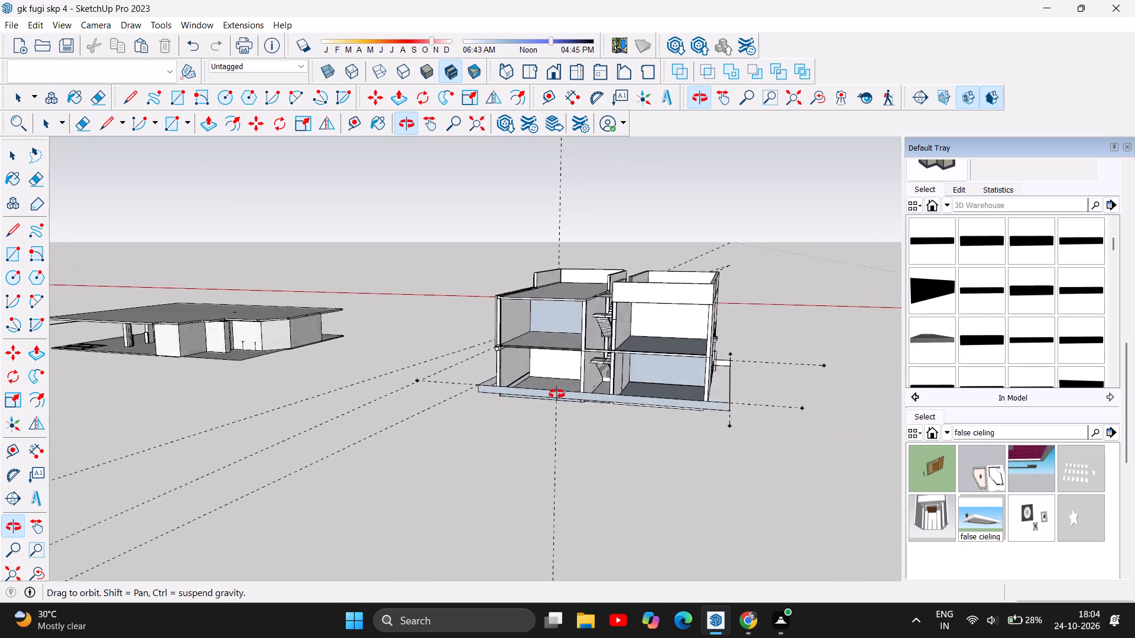
drag(557, 394, 616, 414)
Extend the end of the outer roof parapet above the dining side towards the rear by 29' 9 9/16", plus a further 4' 5 11/16".
scroll(548, 281, up, 5)
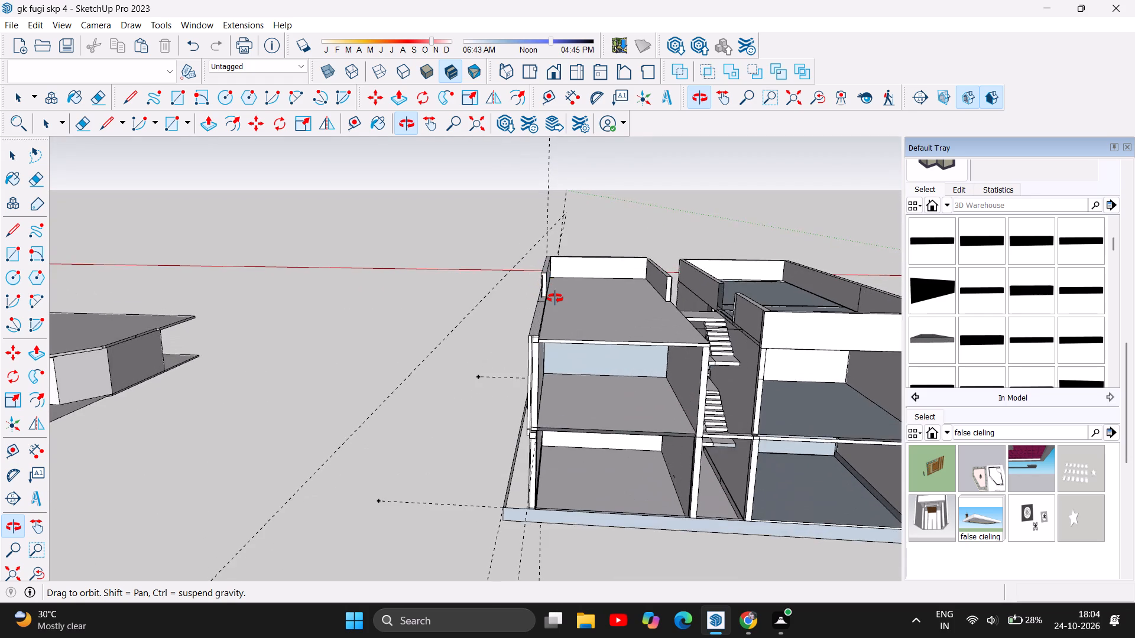
scroll(555, 298, up, 11)
drag(501, 343, 517, 334)
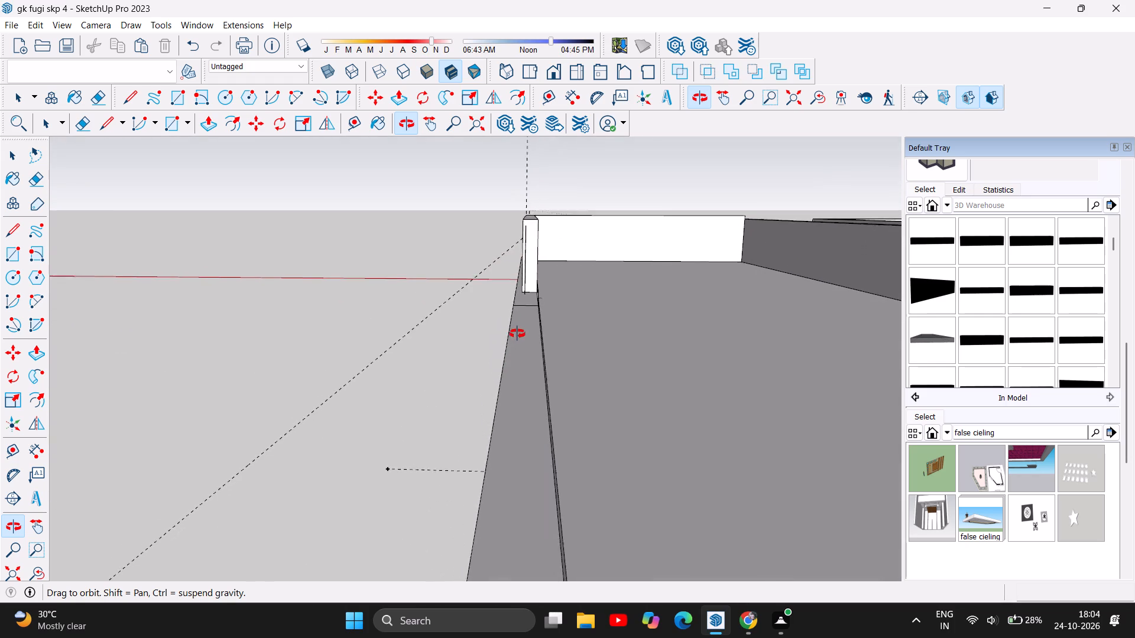
drag(517, 334, 513, 328)
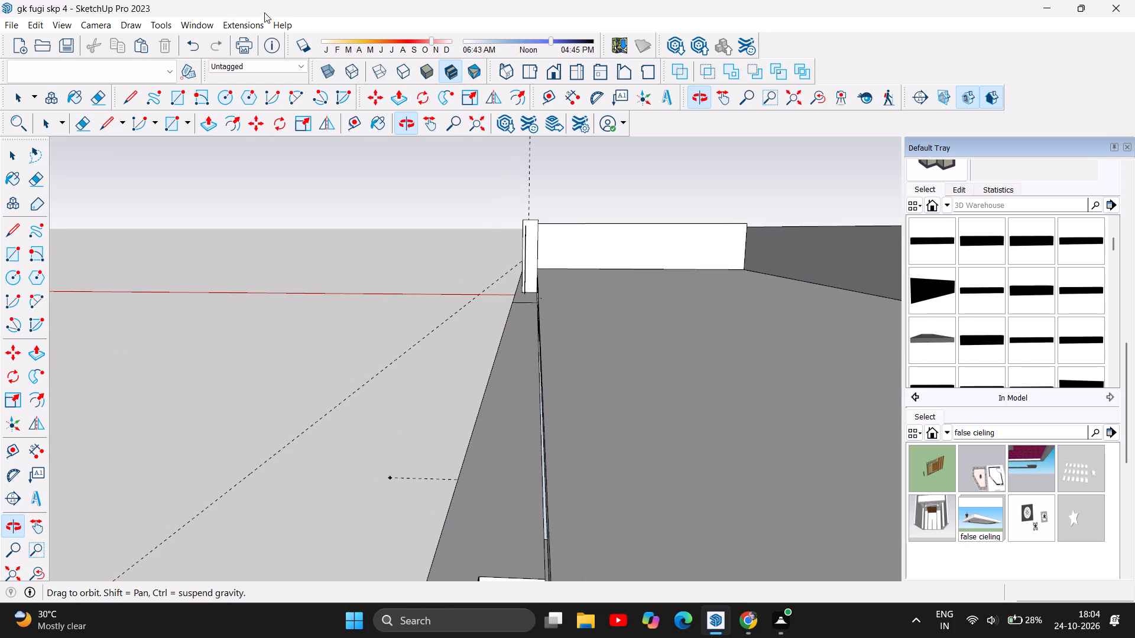
click(208, 128)
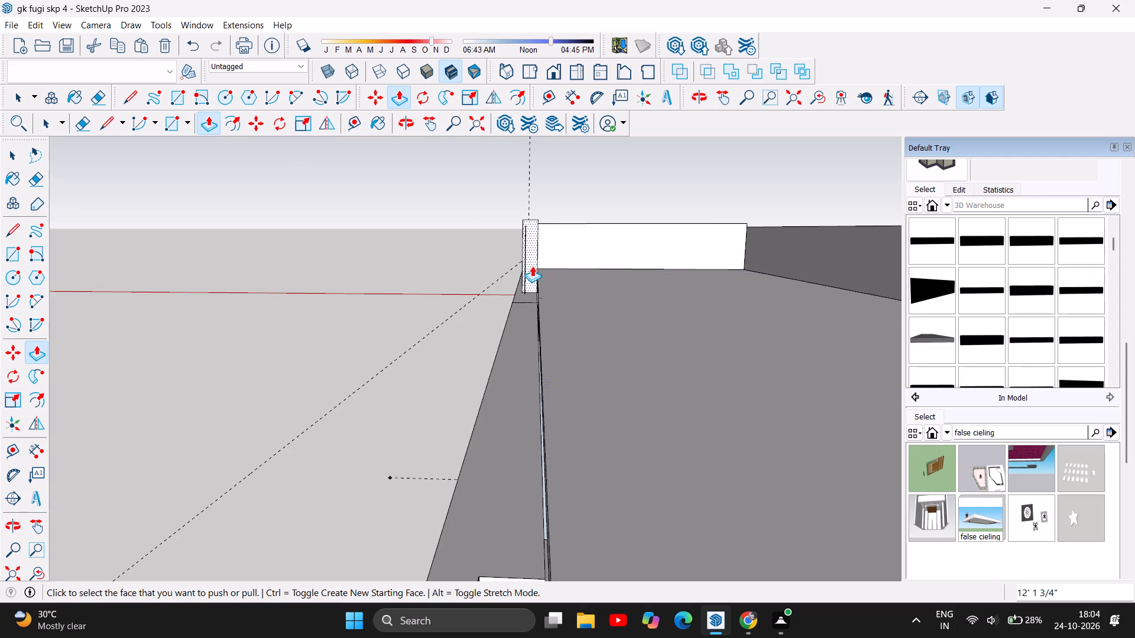
drag(531, 262, 520, 361)
scroll(388, 279, down, 6)
scroll(388, 279, up, 1)
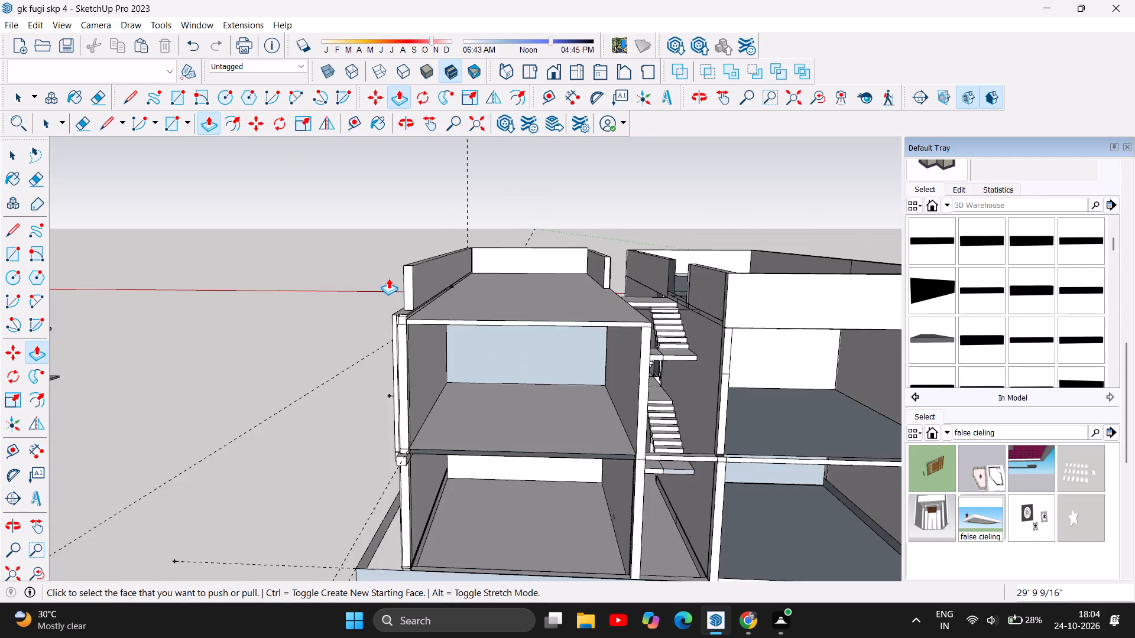
scroll(388, 278, up, 1)
drag(432, 284, 429, 292)
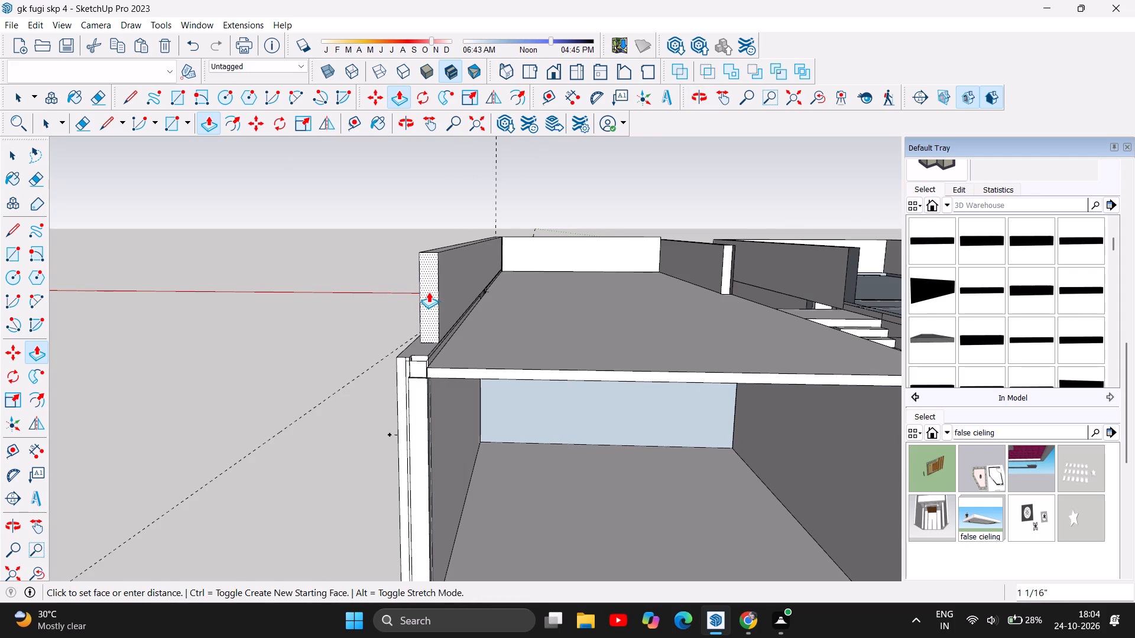
drag(429, 292, 430, 305)
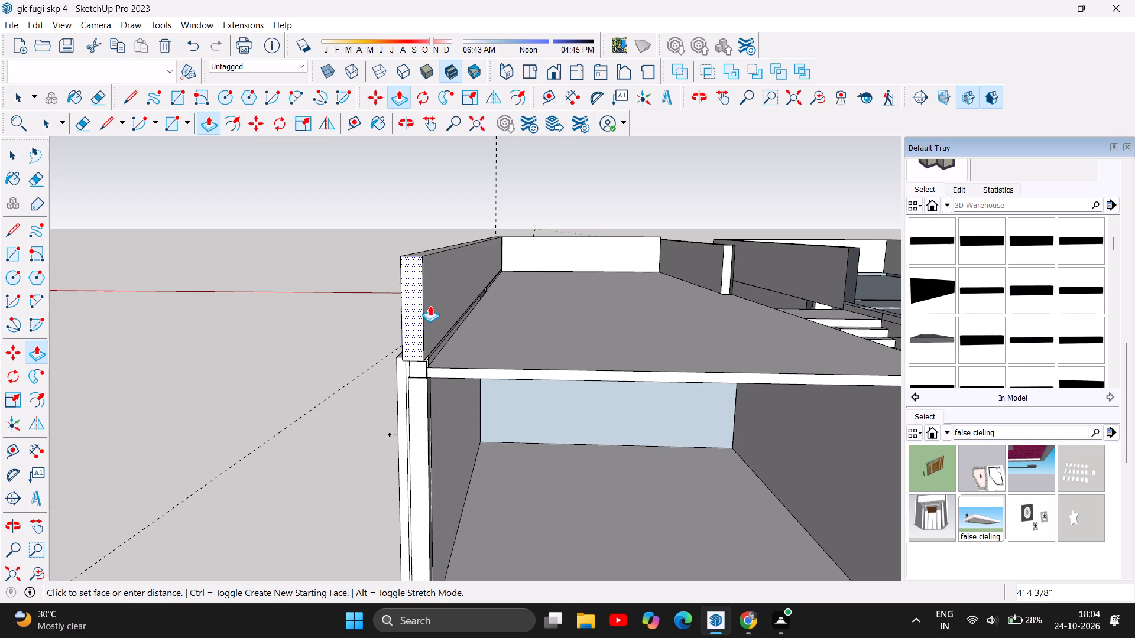
drag(430, 305, 430, 312)
Pull the small end face beneath the extended parapet out about 11 3/16" to meet the rear face of the outer wall.
scroll(425, 372, up, 7)
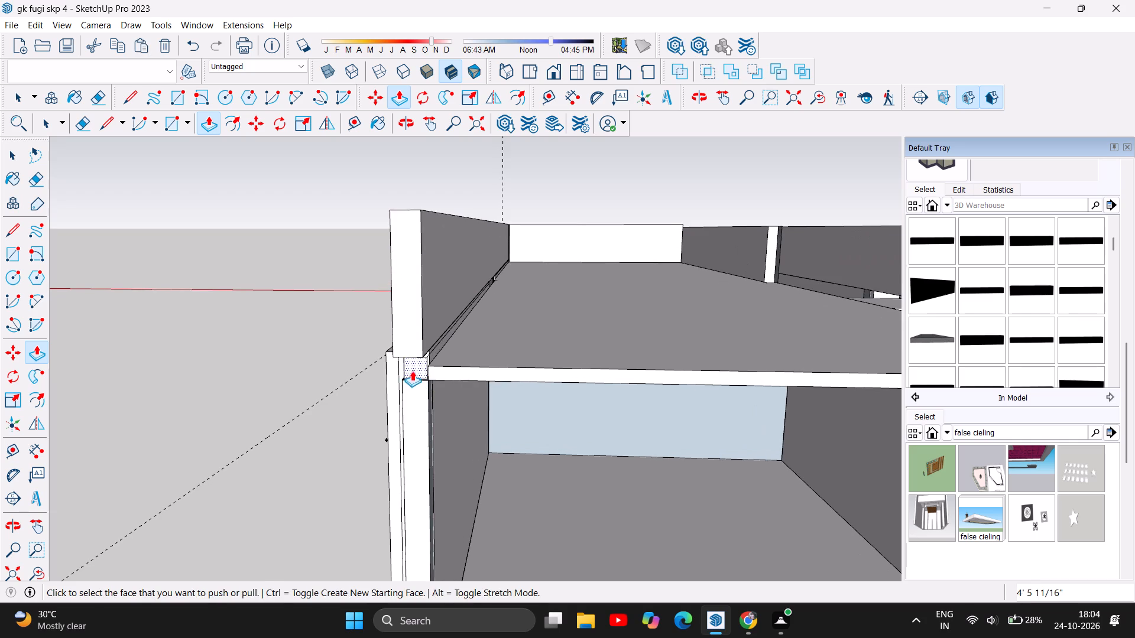
drag(414, 366, 408, 372)
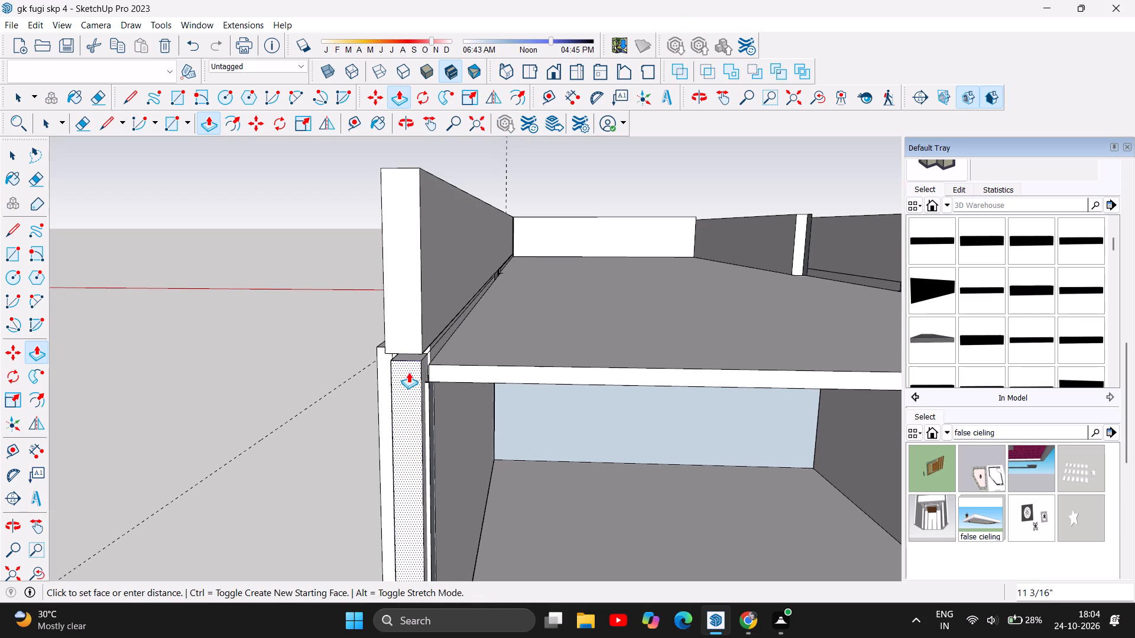
drag(408, 372, 419, 383)
drag(453, 363, 446, 372)
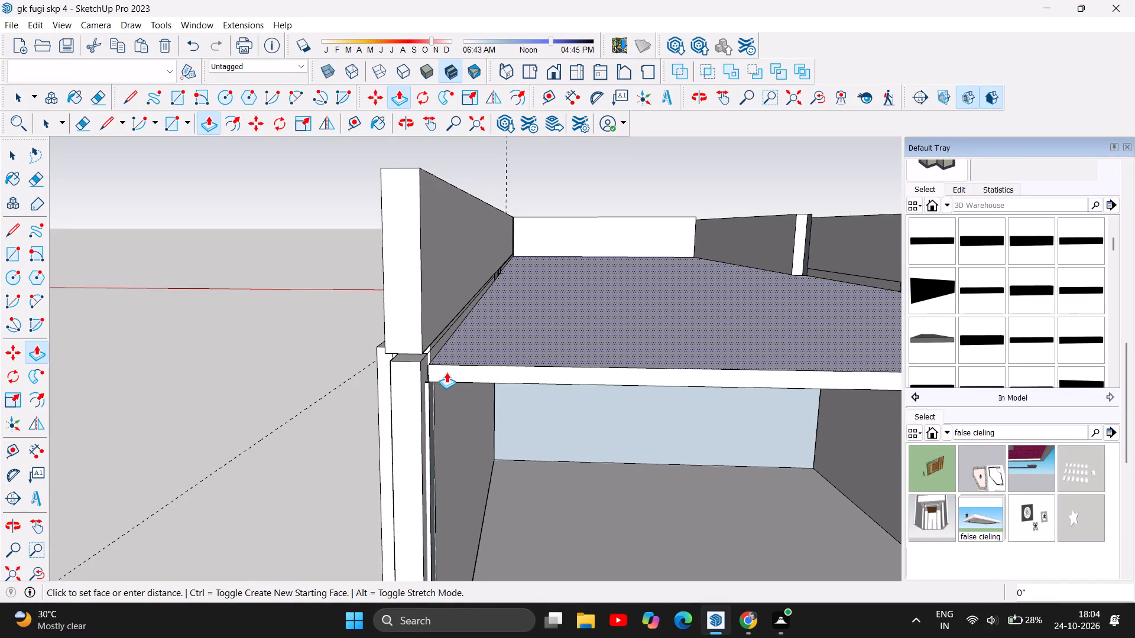
Pull the rear edge face of the roof slab above the dining side out about 11 11/16" towards the rear.
drag(446, 372, 445, 375)
drag(469, 373, 464, 377)
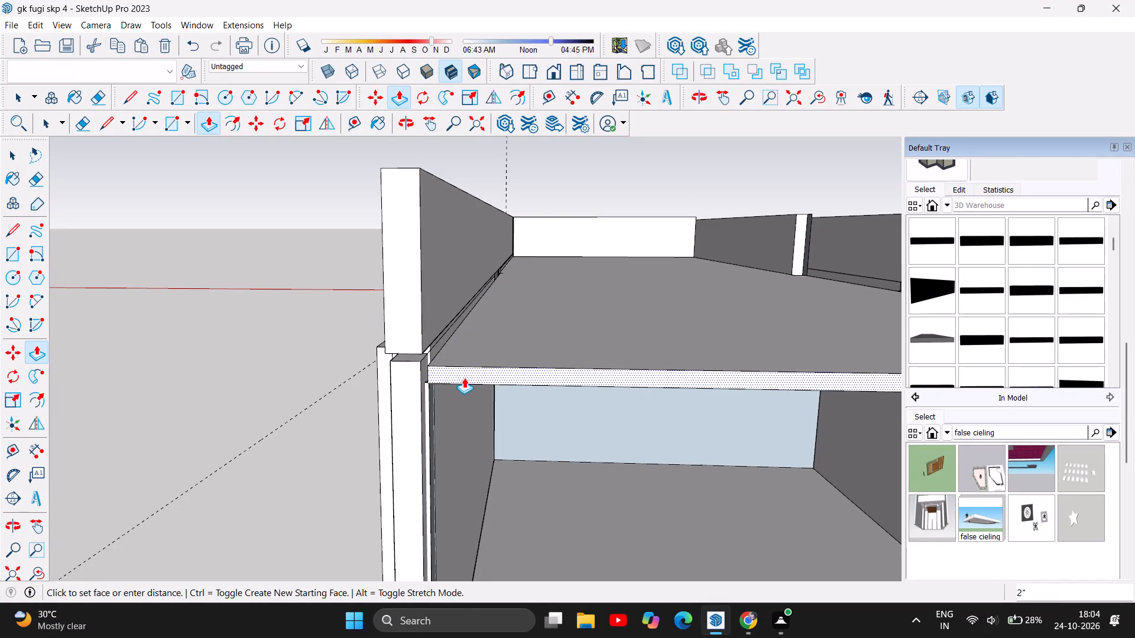
drag(464, 377, 459, 383)
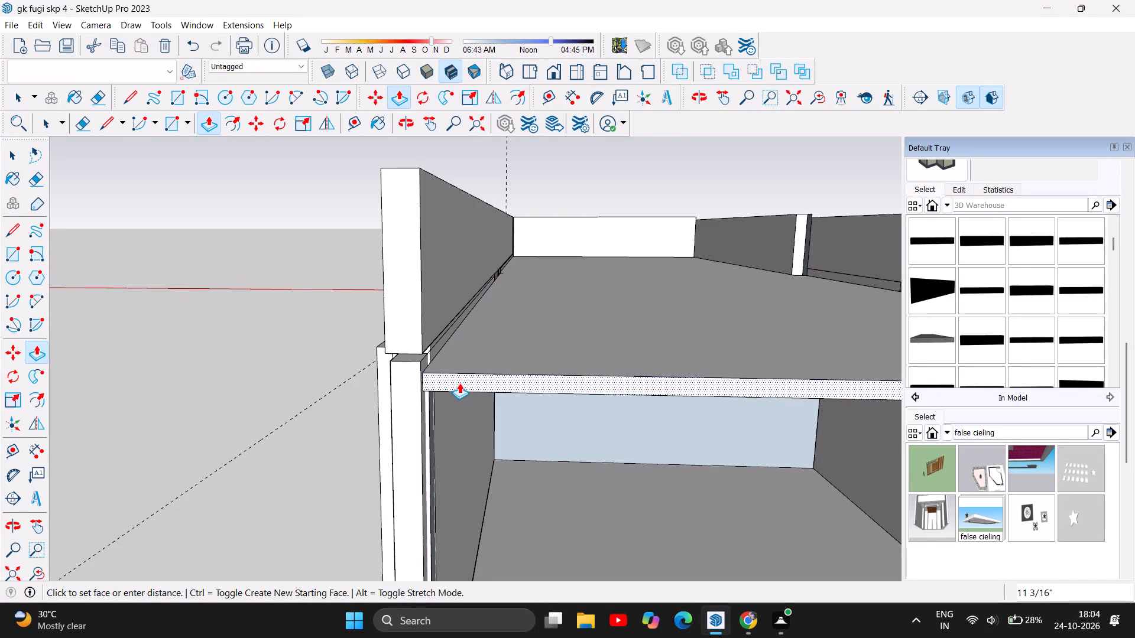
drag(459, 383, 457, 377)
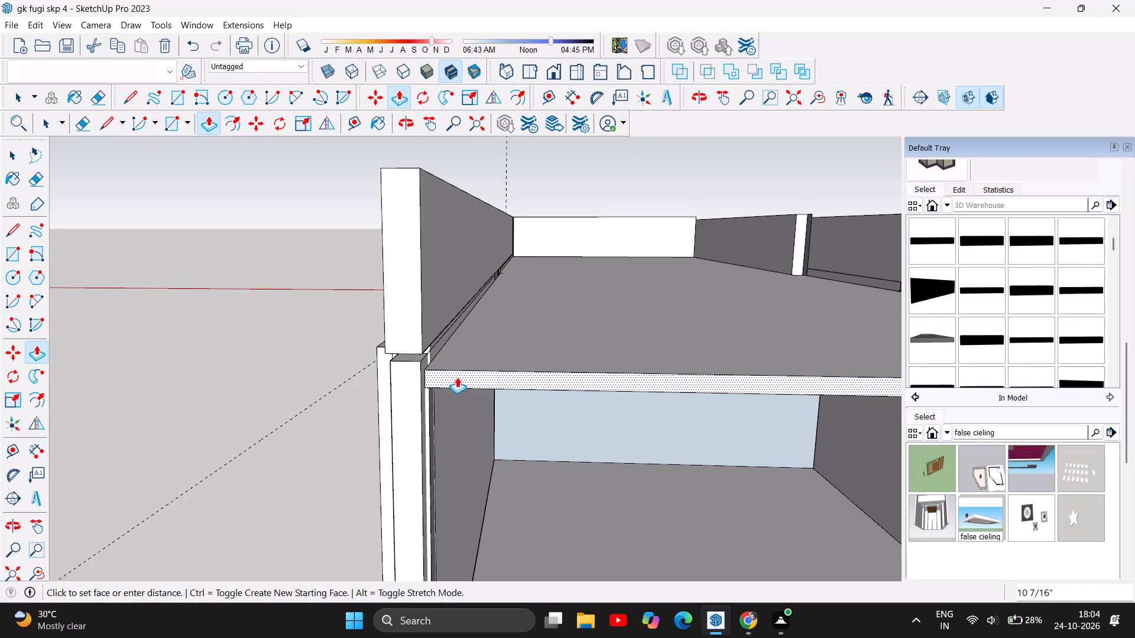
drag(457, 377, 456, 377)
Extend the end of the short stair-side roof parapet about 33' 10 1/8" towards the rear, along the dining-side roof slab.
scroll(247, 425, down, 4)
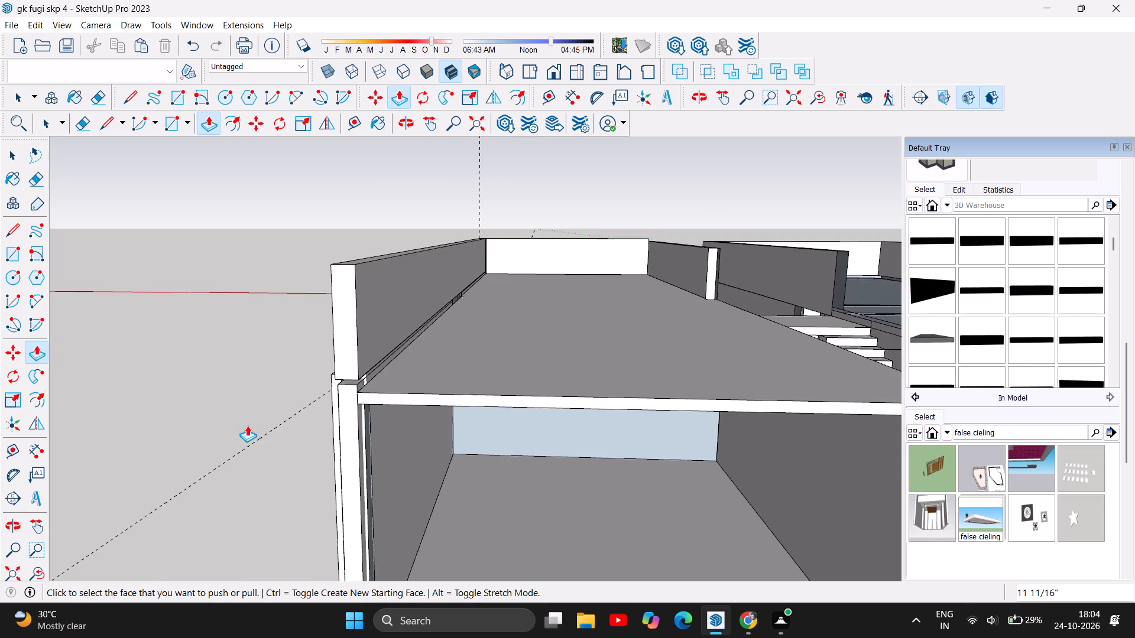
scroll(247, 425, down, 1)
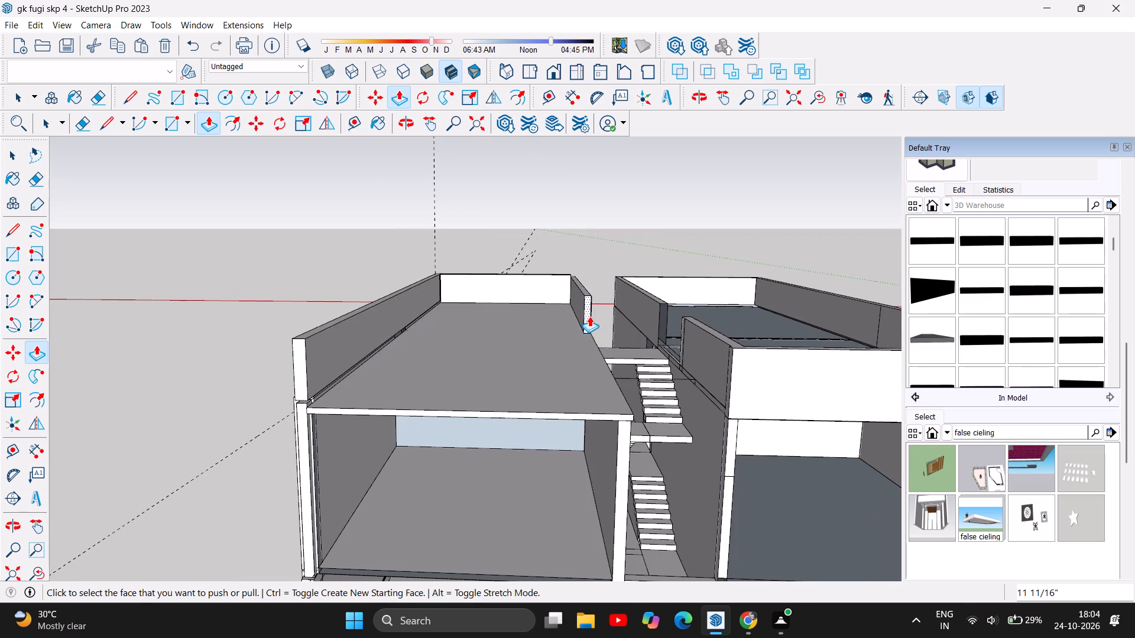
drag(590, 308, 600, 331)
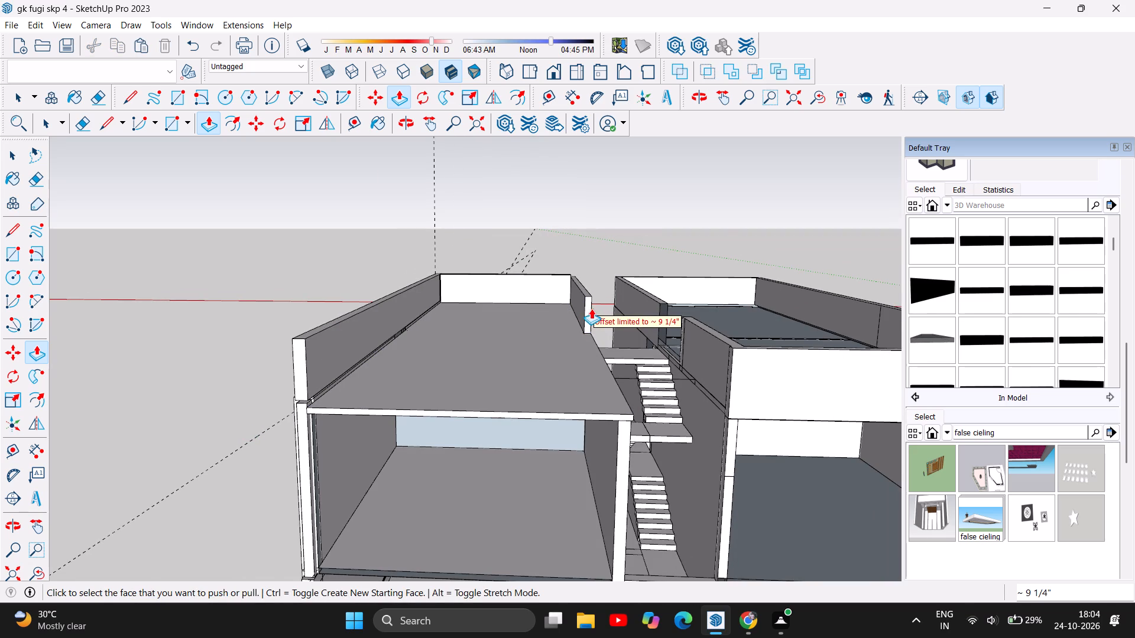
drag(589, 305, 594, 324)
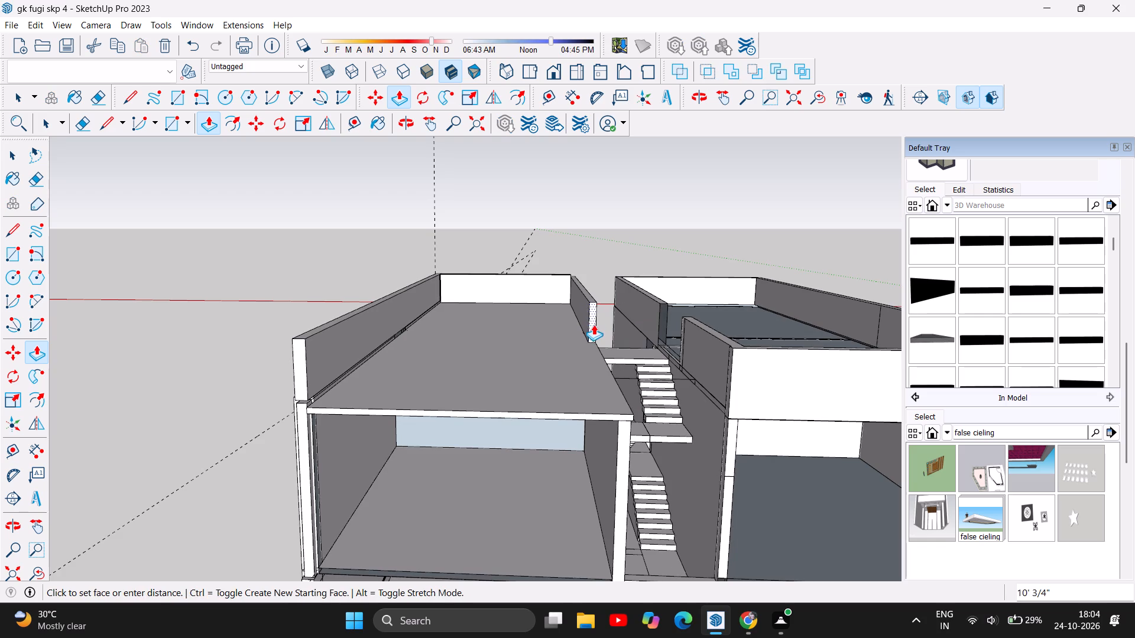
drag(594, 324, 625, 381)
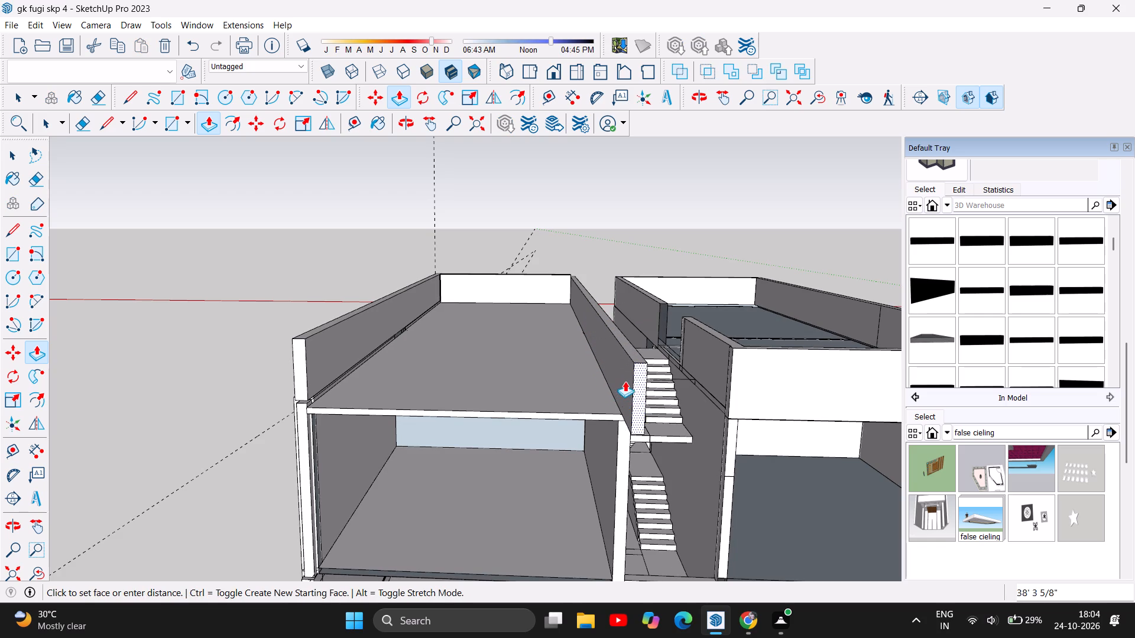
drag(625, 381, 627, 370)
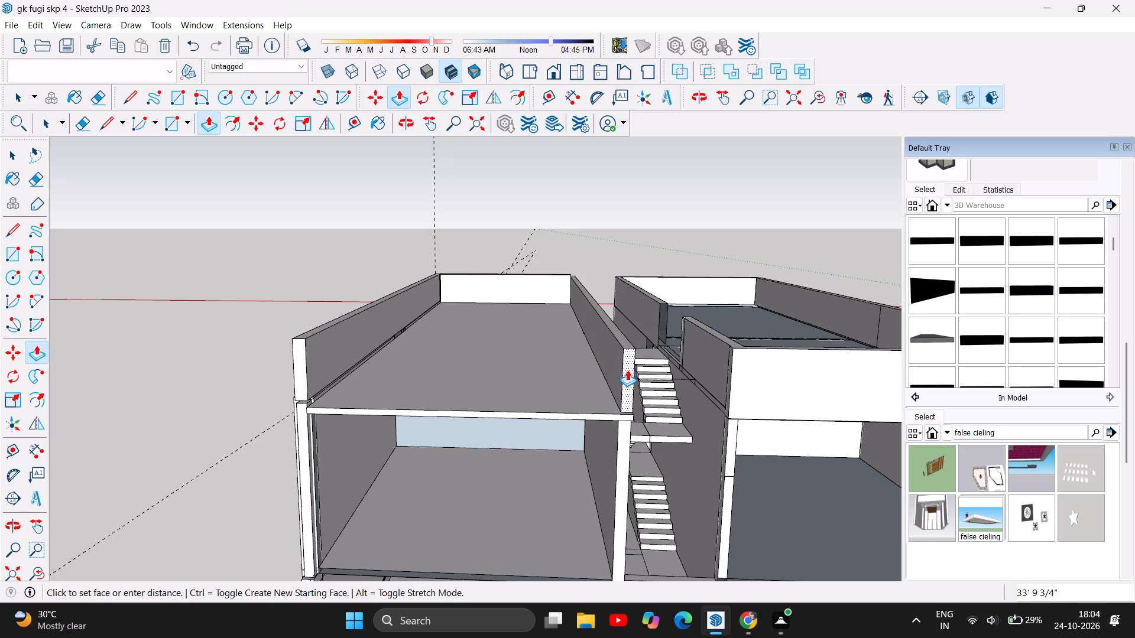
drag(627, 370, 630, 364)
drag(630, 364, 630, 363)
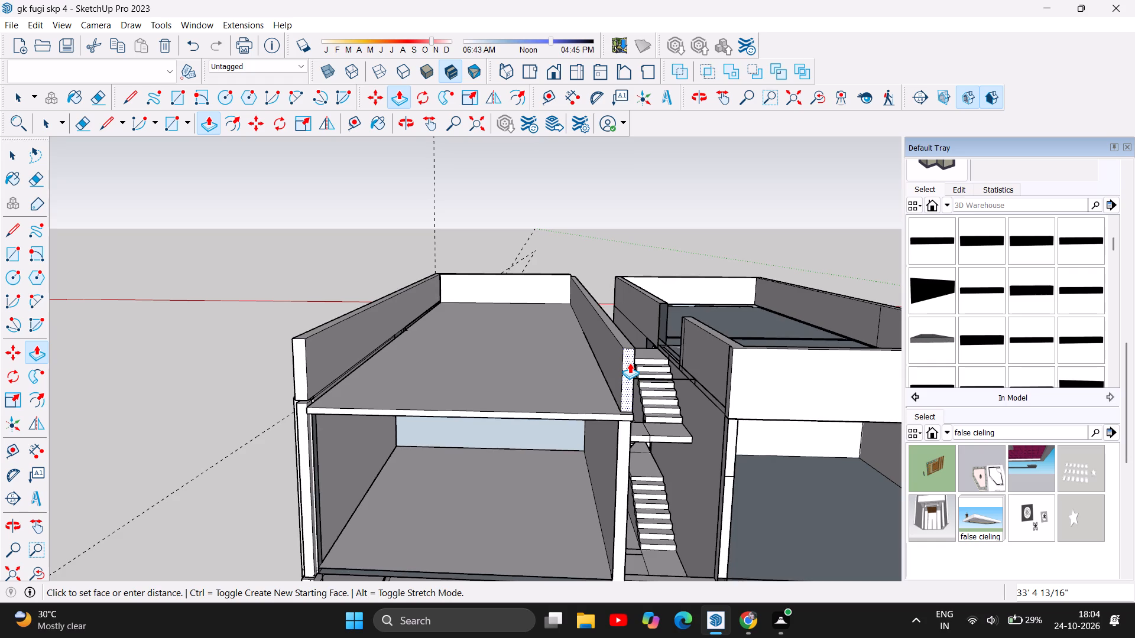
drag(630, 363, 629, 365)
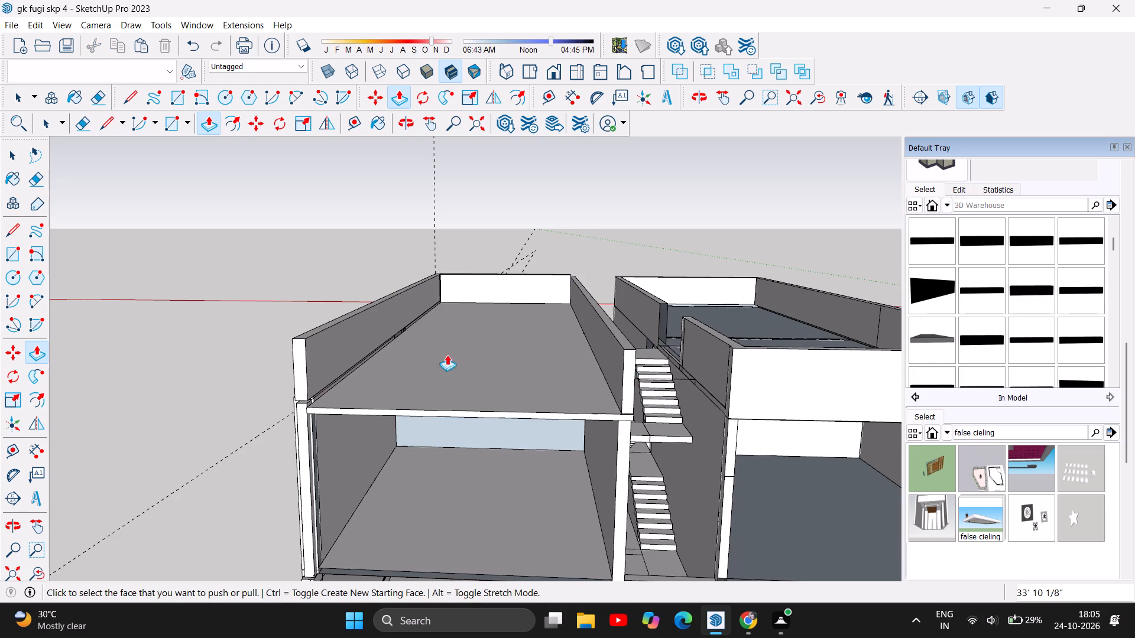
Raise the top face of the roof slab between the two extended parapets by 3 7/8".
drag(456, 359, 462, 346)
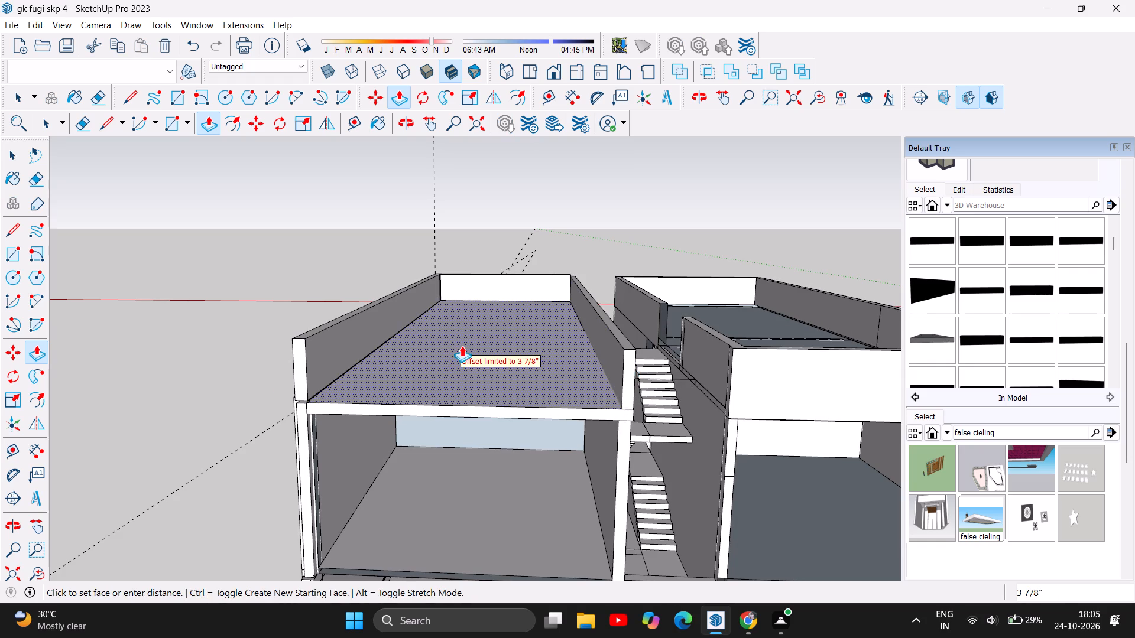
drag(462, 346, 462, 341)
drag(450, 386, 450, 382)
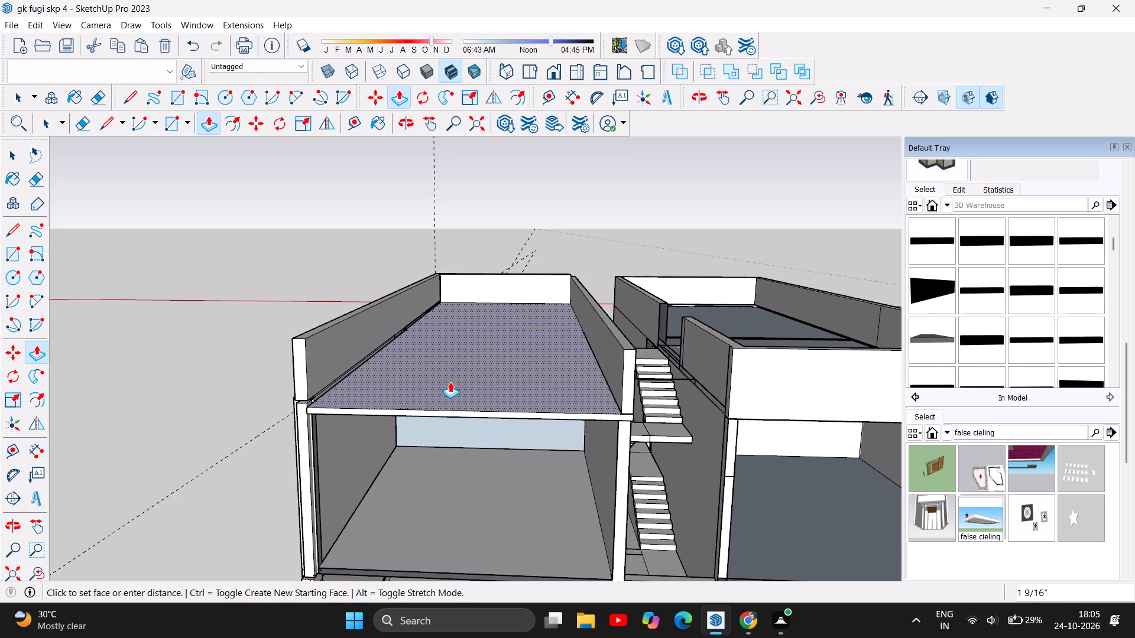
drag(450, 382, 451, 374)
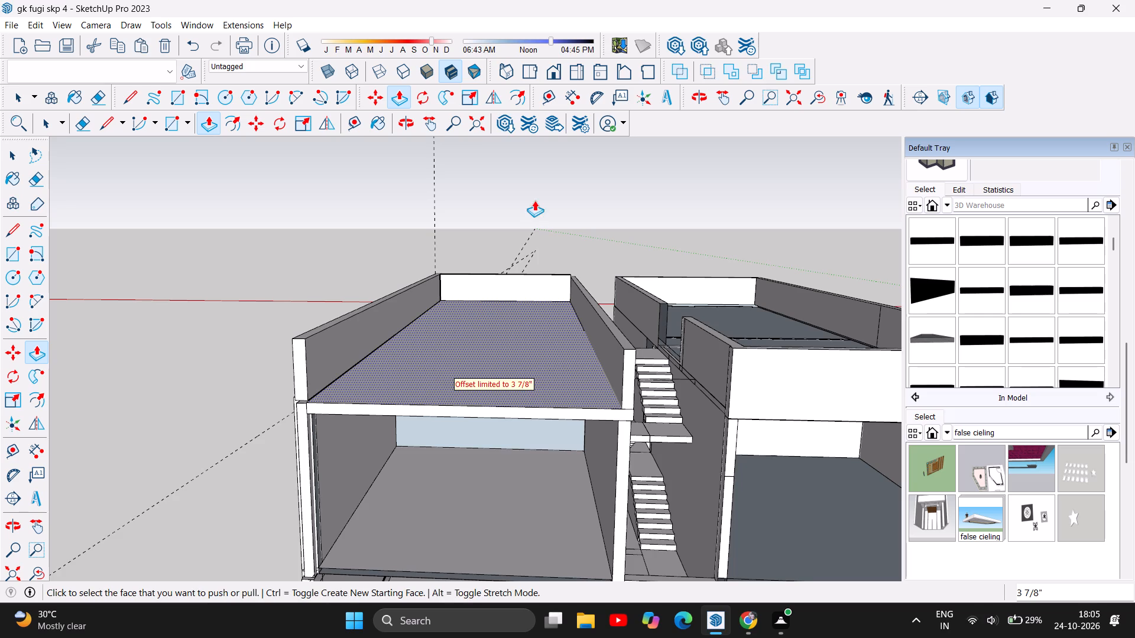
Examine the two-storey building from the rear, side and front, including the upper floor's glazing and open side.
scroll(625, 217, down, 4)
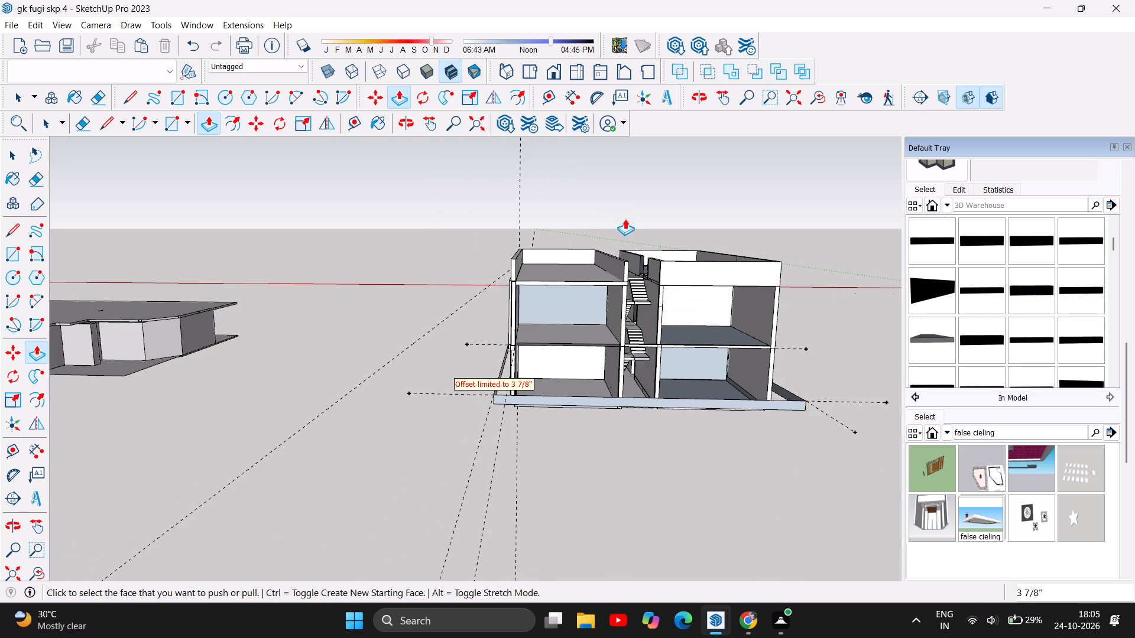
click(400, 126)
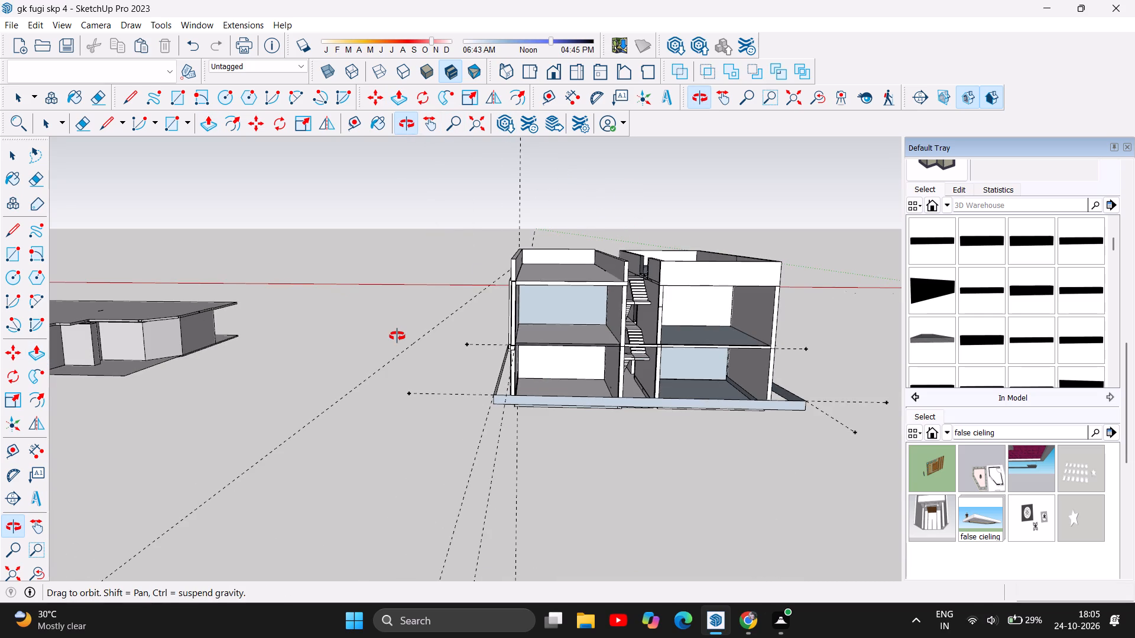
drag(397, 336, 667, 341)
click(667, 340)
drag(384, 338, 702, 351)
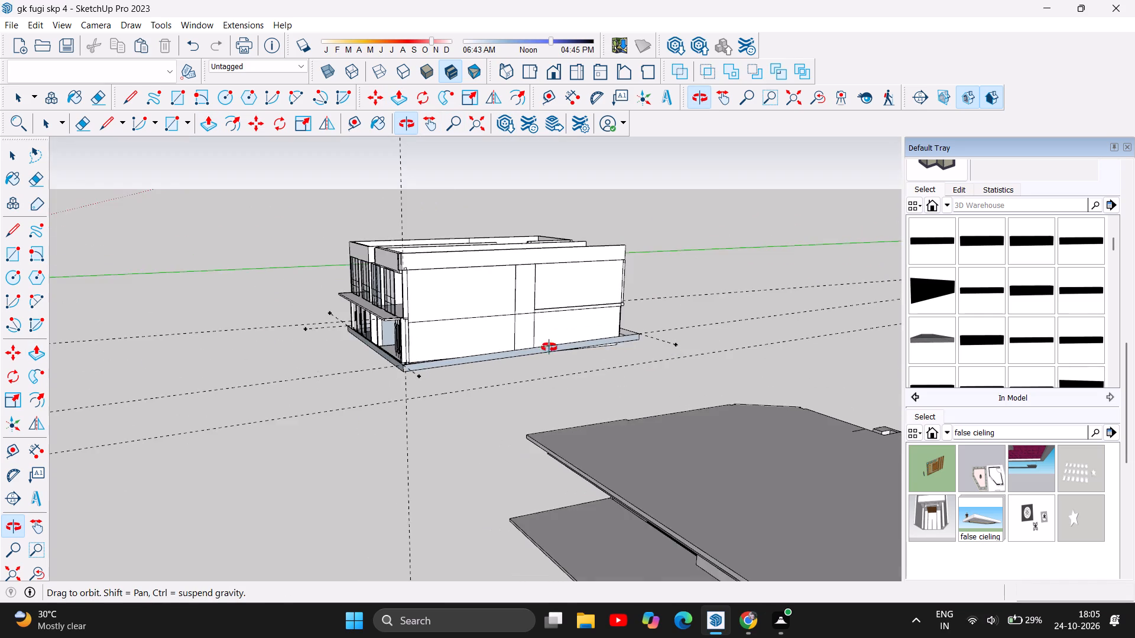
drag(260, 343, 701, 317)
drag(306, 367, 407, 321)
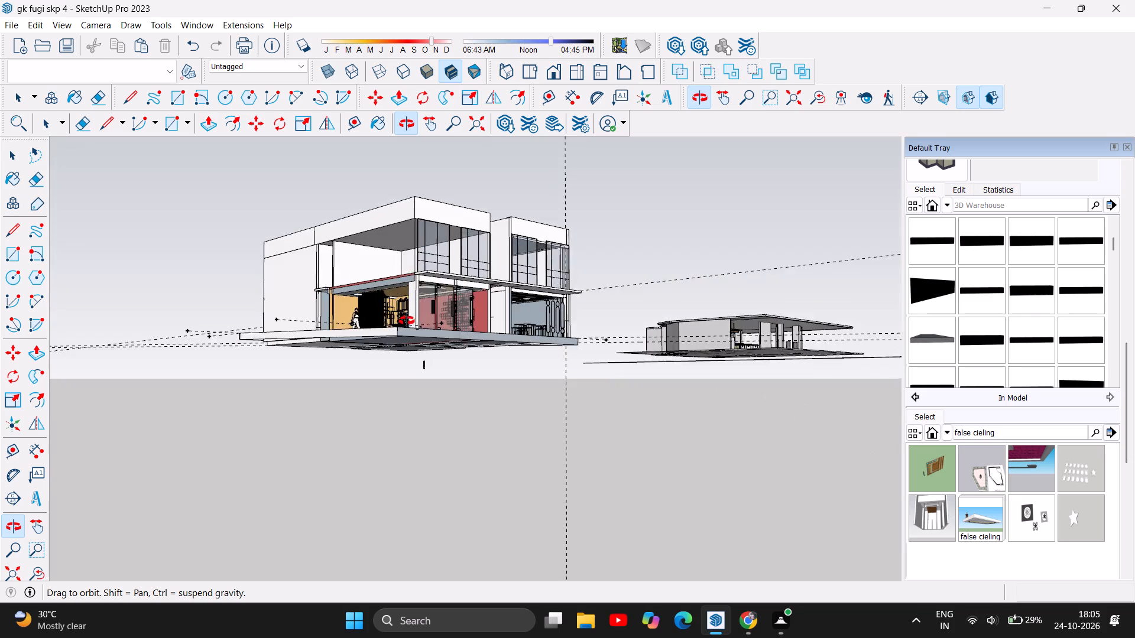
drag(407, 321, 427, 390)
scroll(550, 305, up, 4)
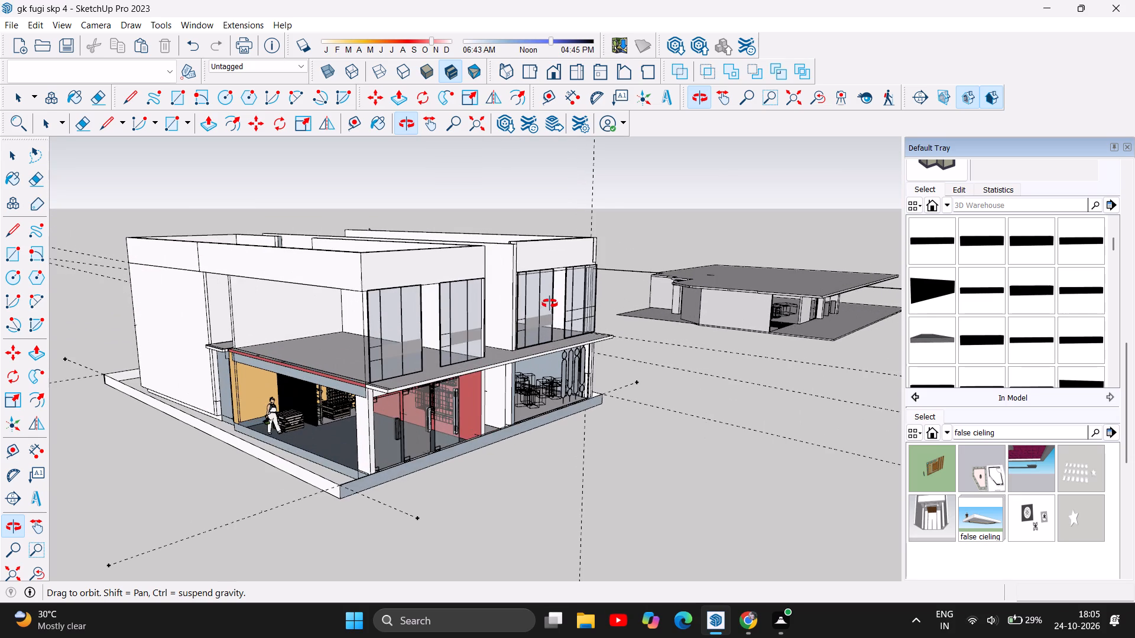
scroll(456, 446, up, 2)
scroll(456, 446, down, 4)
drag(405, 471, 417, 461)
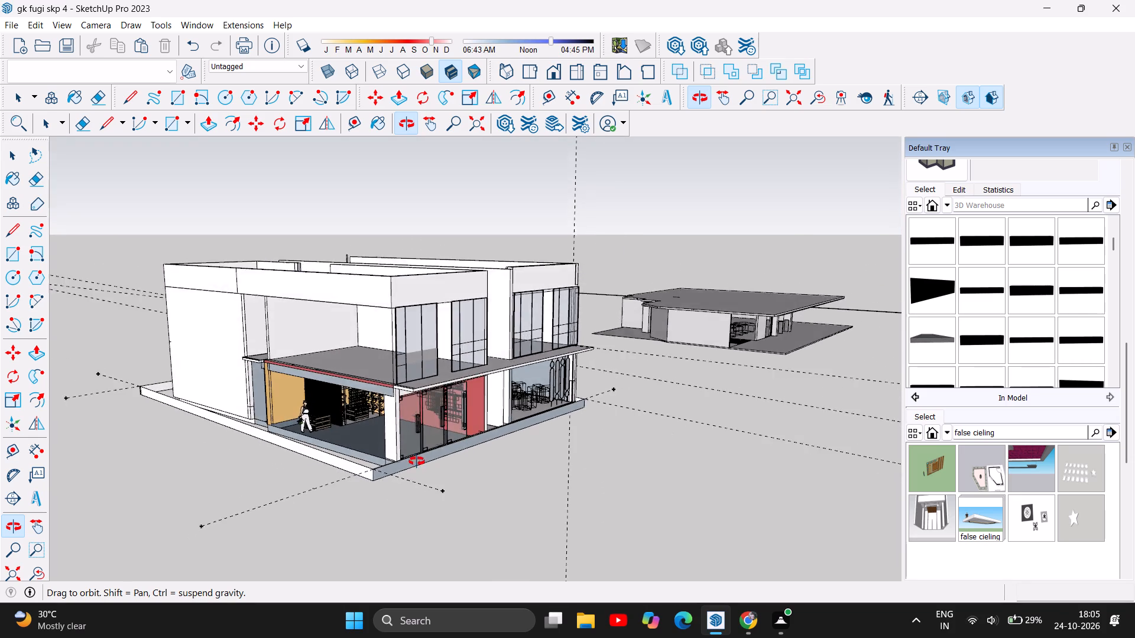
drag(417, 461, 573, 453)
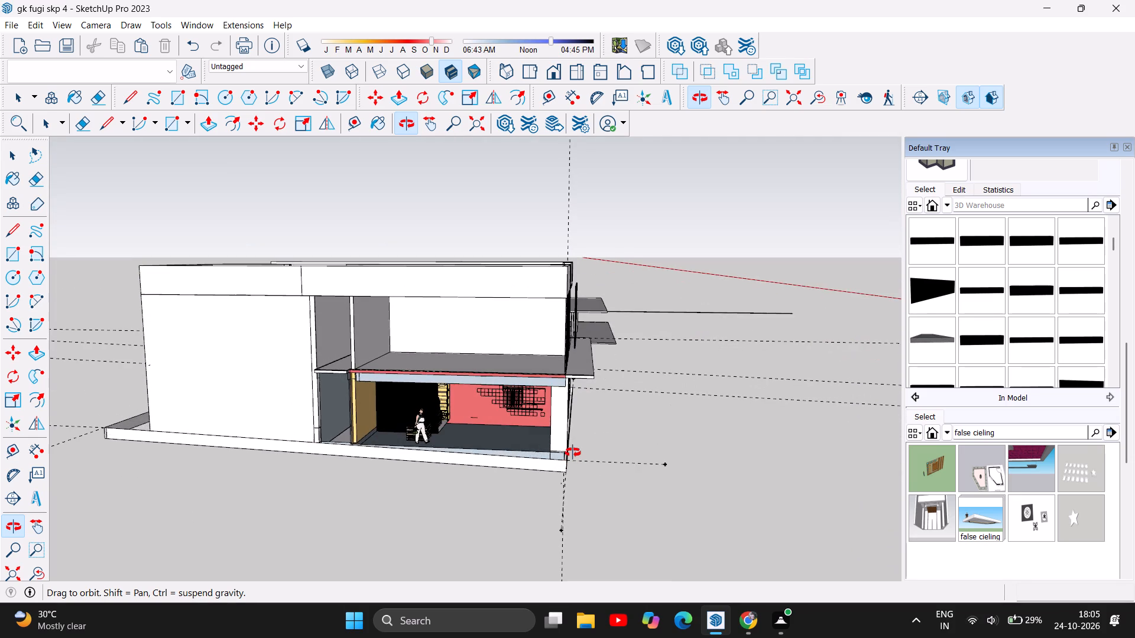
drag(573, 453, 348, 461)
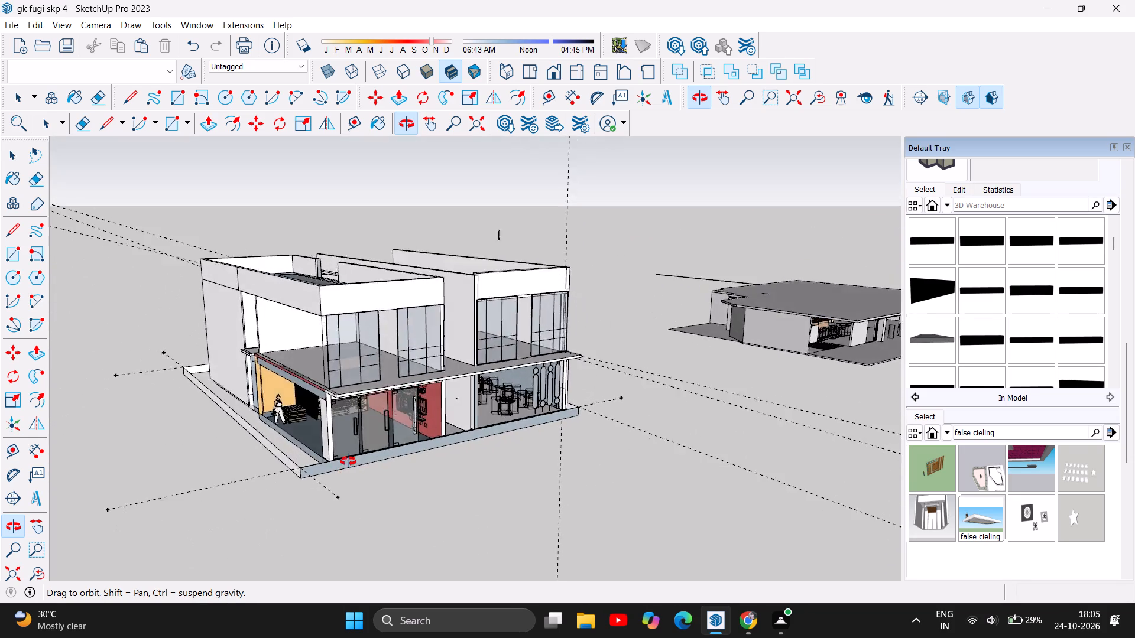
drag(348, 461, 306, 448)
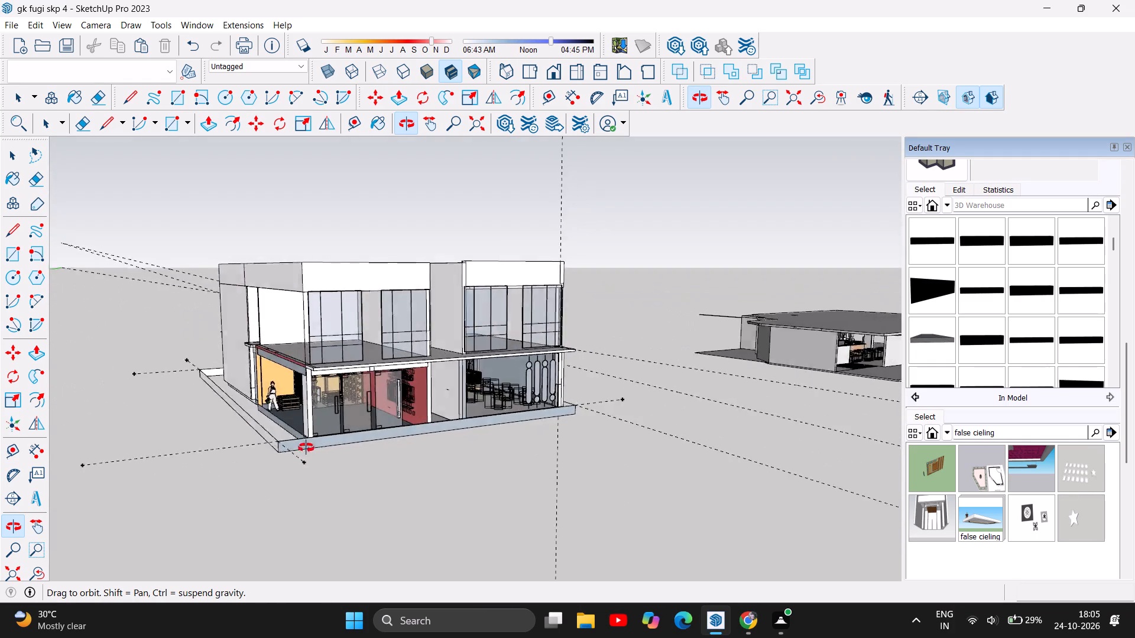
drag(306, 448, 383, 344)
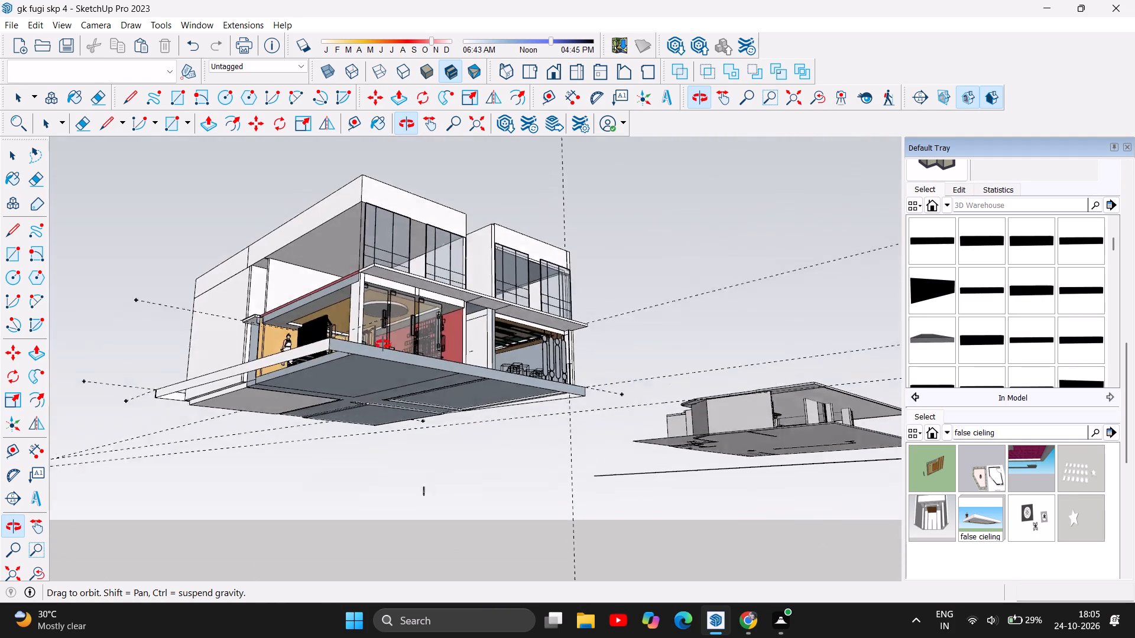
drag(383, 344, 320, 470)
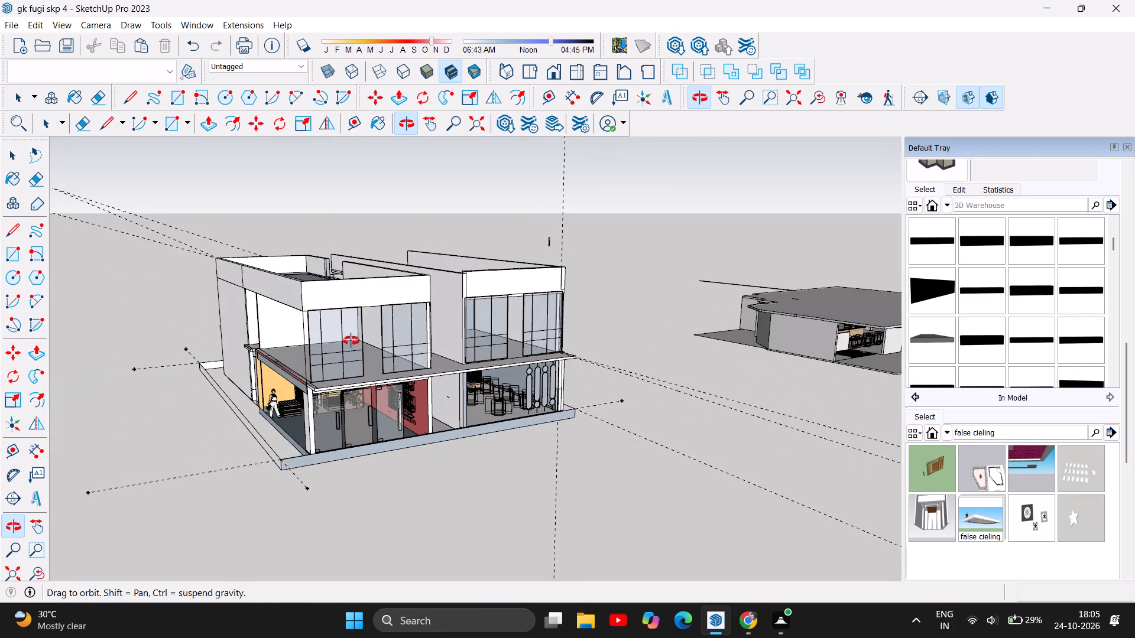
scroll(351, 341, up, 6)
drag(222, 422, 317, 448)
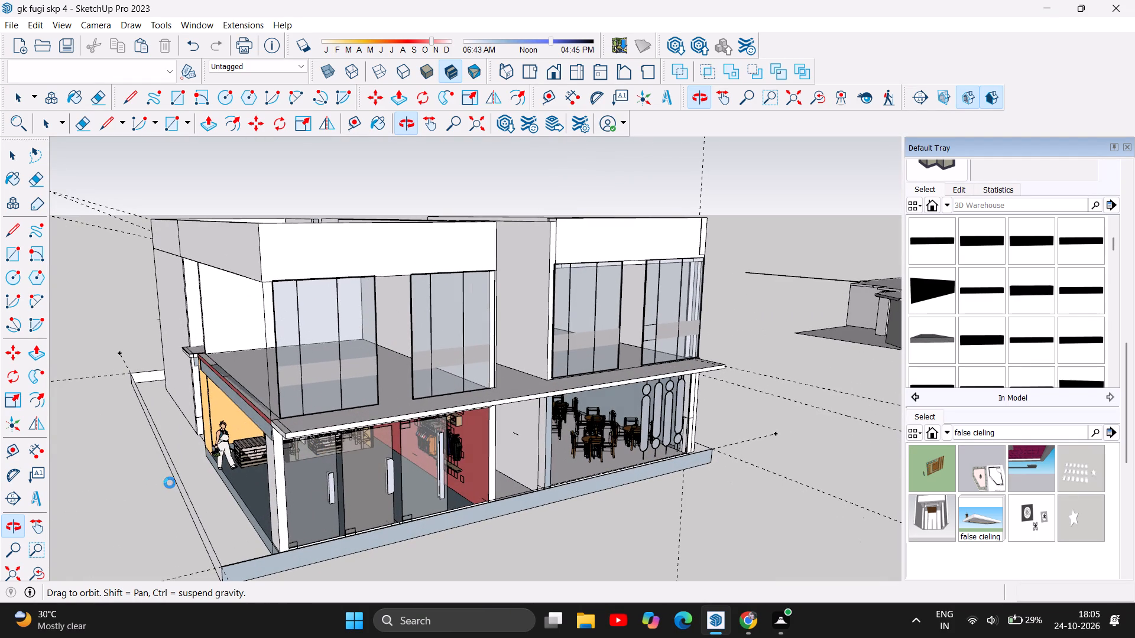
drag(169, 485, 180, 483)
drag(213, 476, 215, 476)
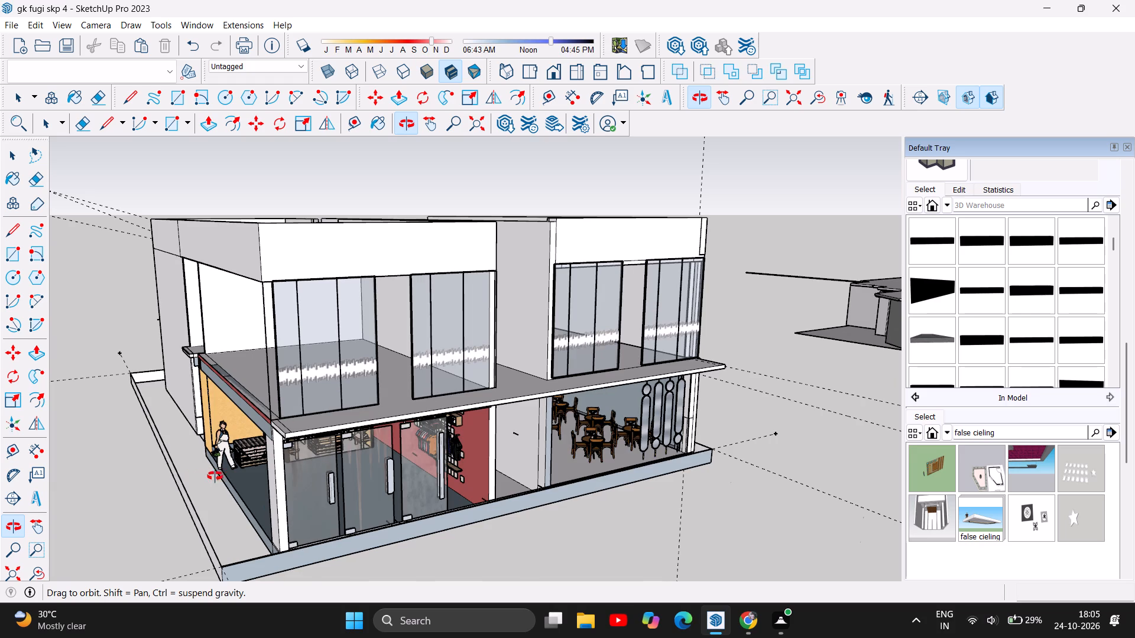
drag(215, 476, 234, 476)
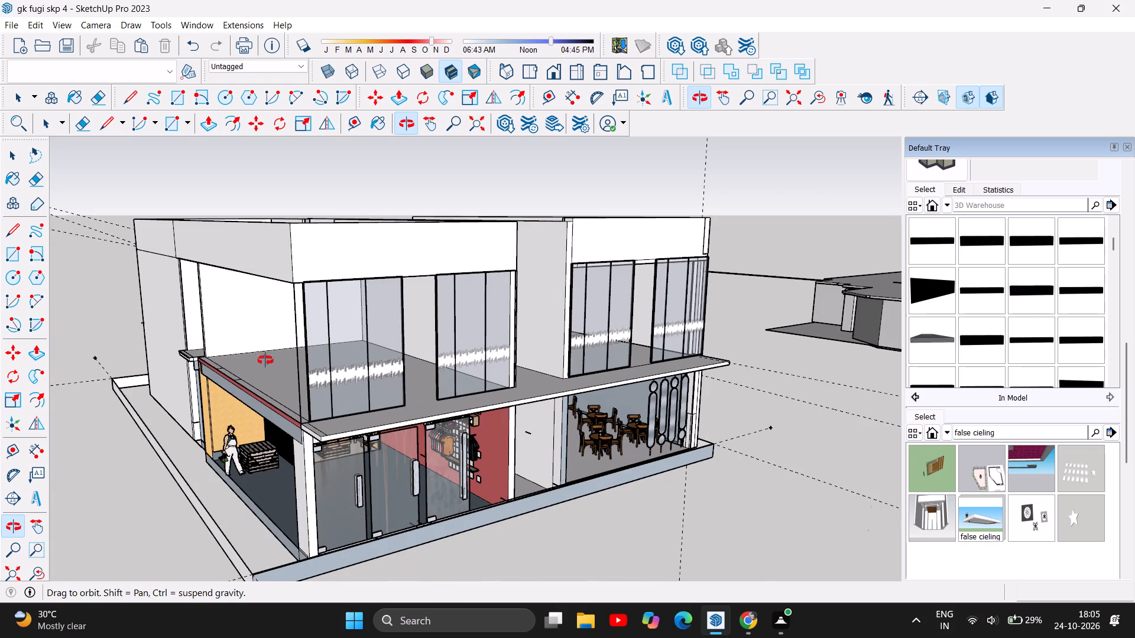
drag(247, 395, 266, 415)
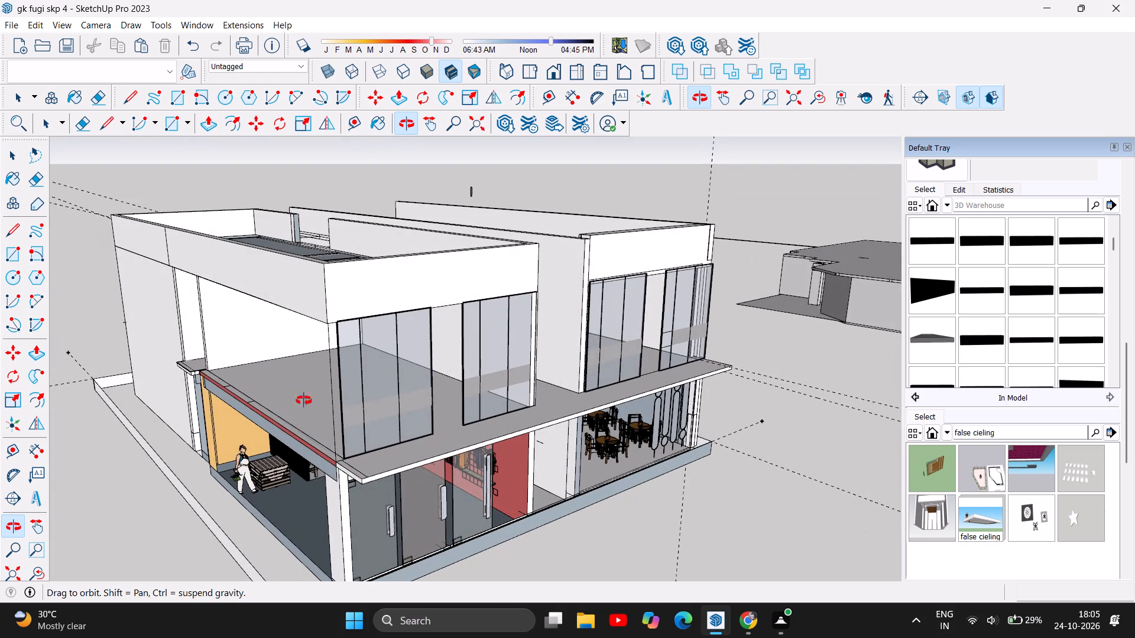
Copy the stair-side front upper-floor window group and paste the copy directly above the original, overlapping the roof parapet.
click(11, 153)
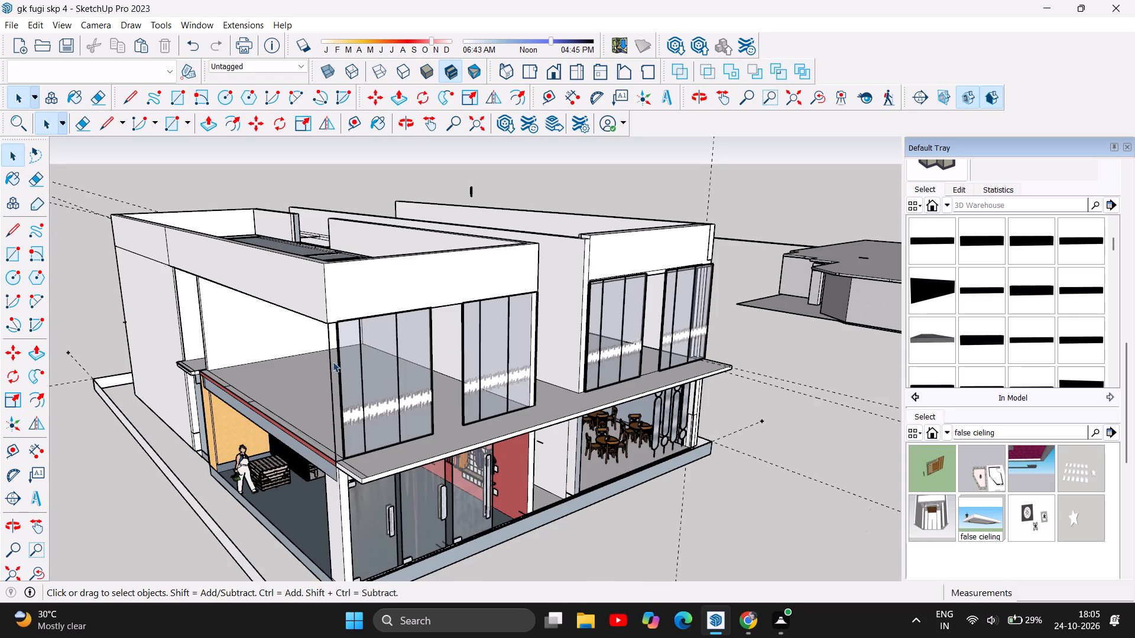
click(345, 376)
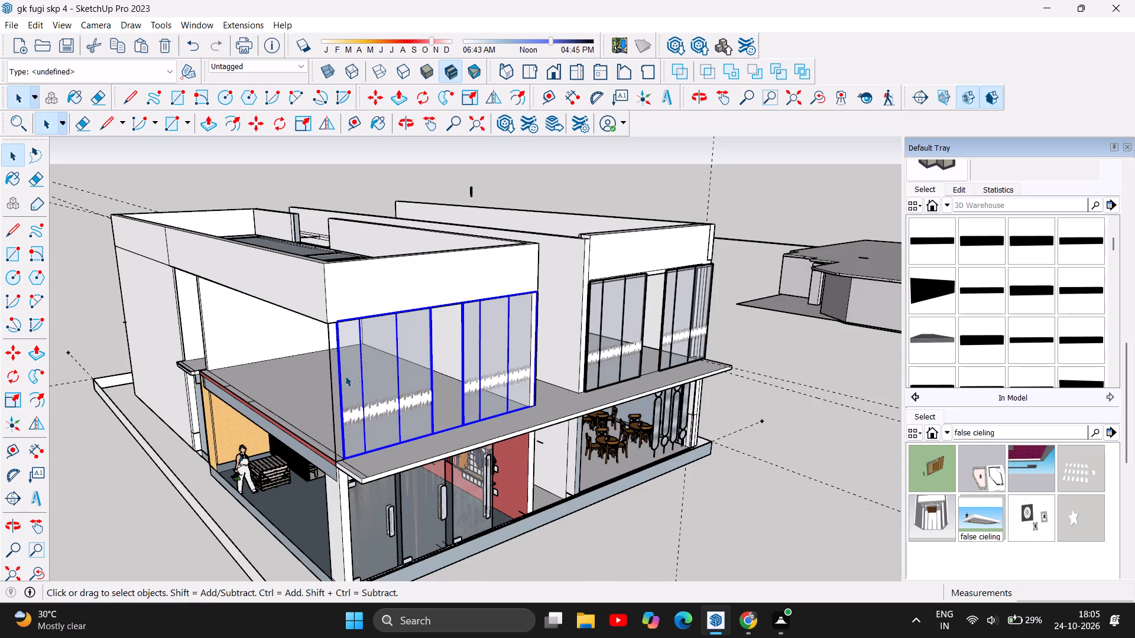
key(ctrl+c)
key(ctrl+v)
ctrl+click(345, 376)
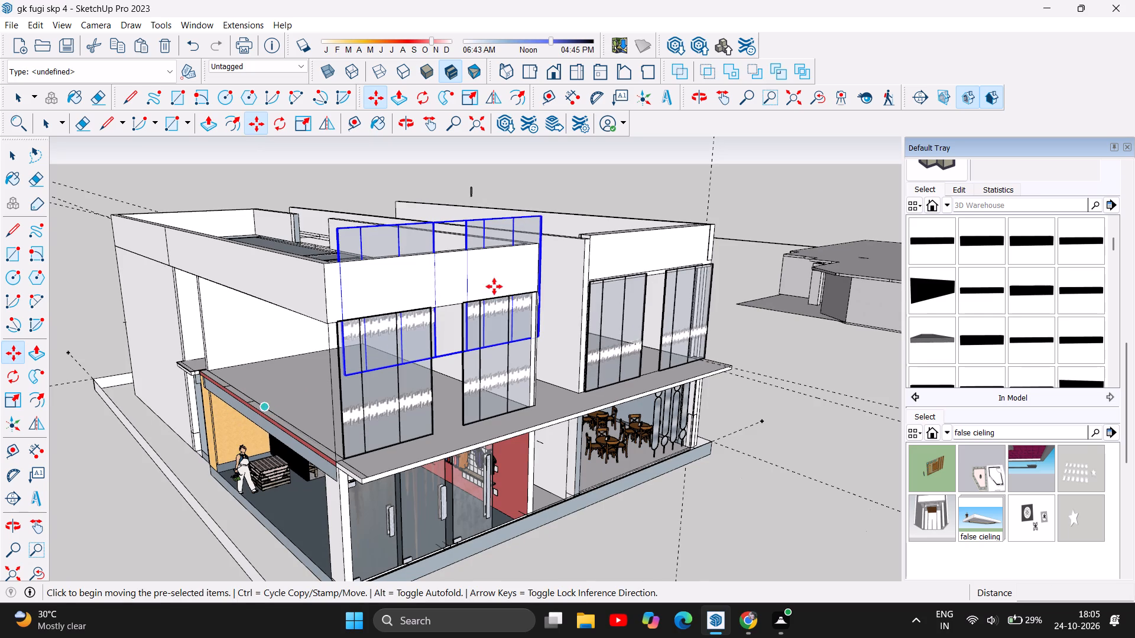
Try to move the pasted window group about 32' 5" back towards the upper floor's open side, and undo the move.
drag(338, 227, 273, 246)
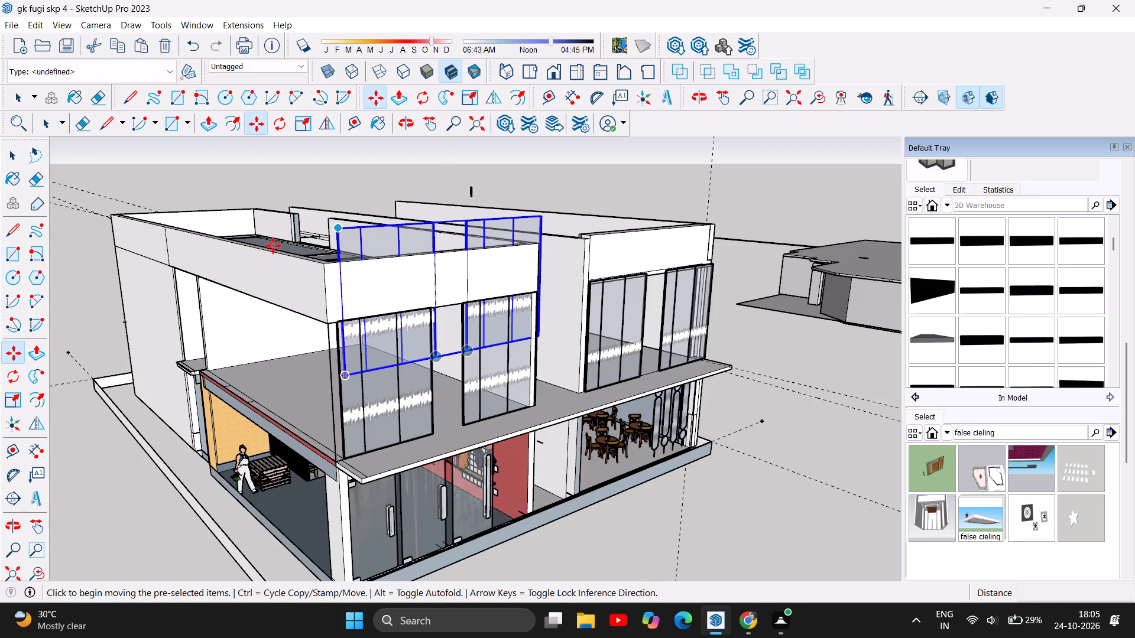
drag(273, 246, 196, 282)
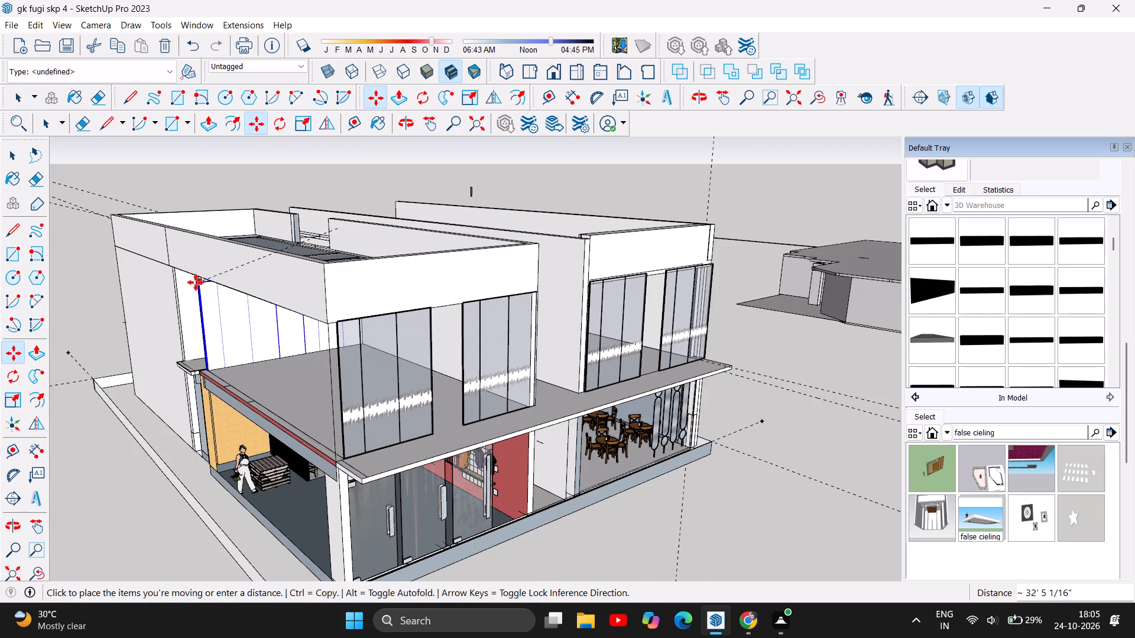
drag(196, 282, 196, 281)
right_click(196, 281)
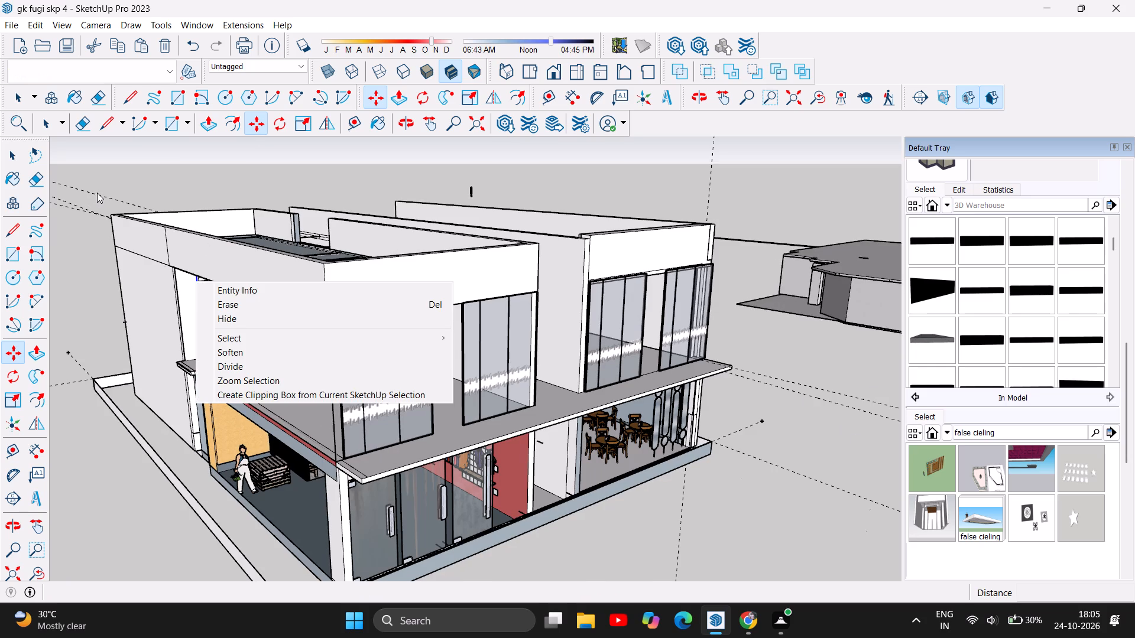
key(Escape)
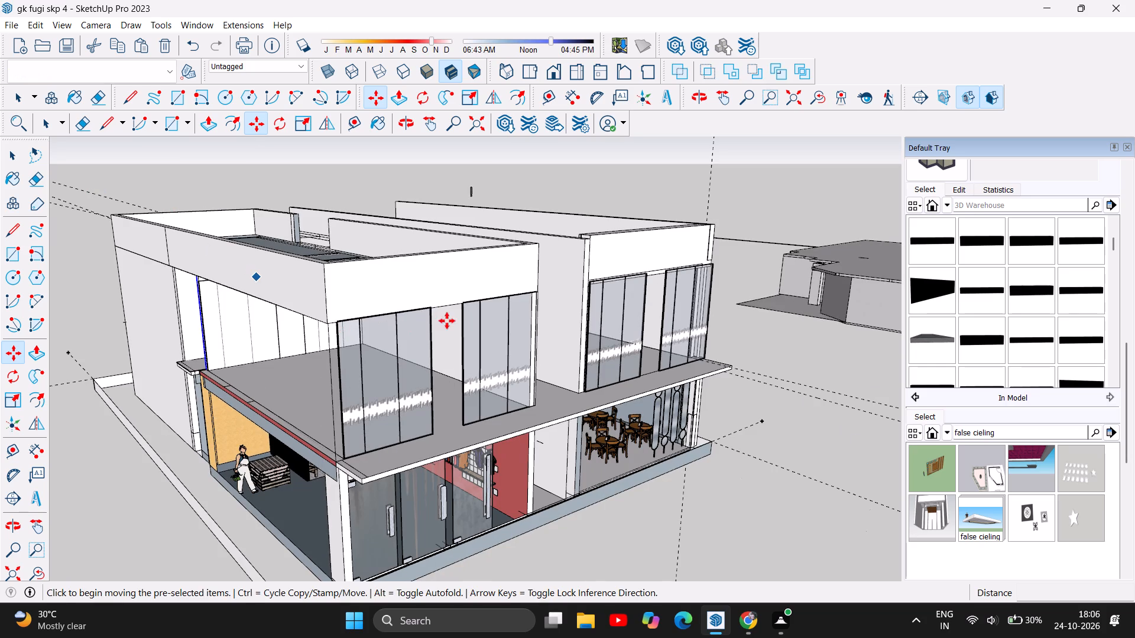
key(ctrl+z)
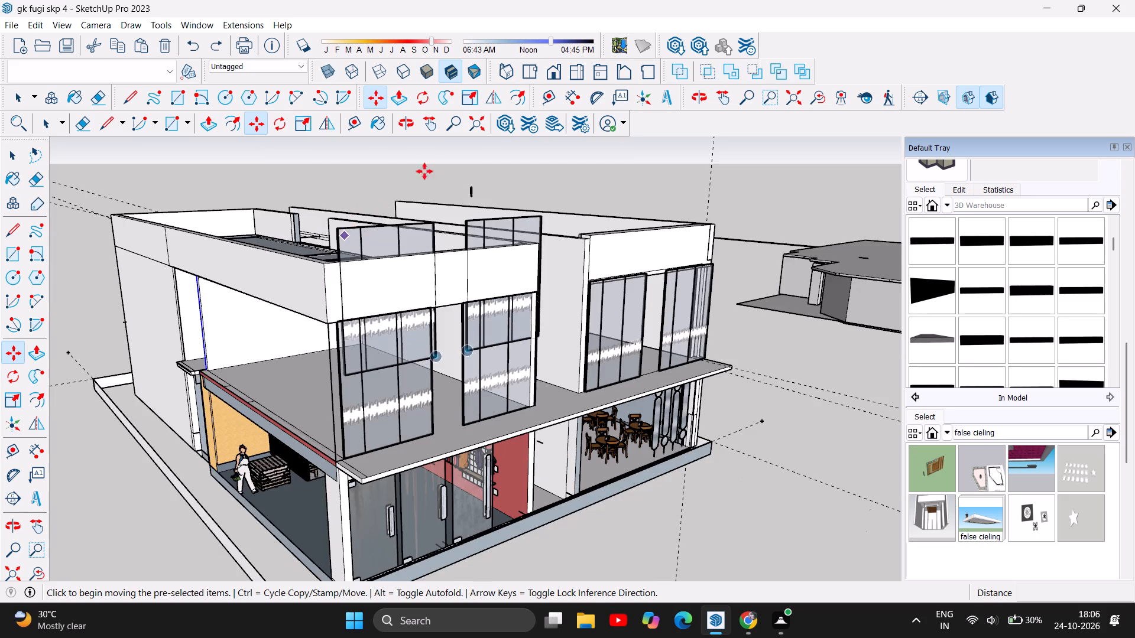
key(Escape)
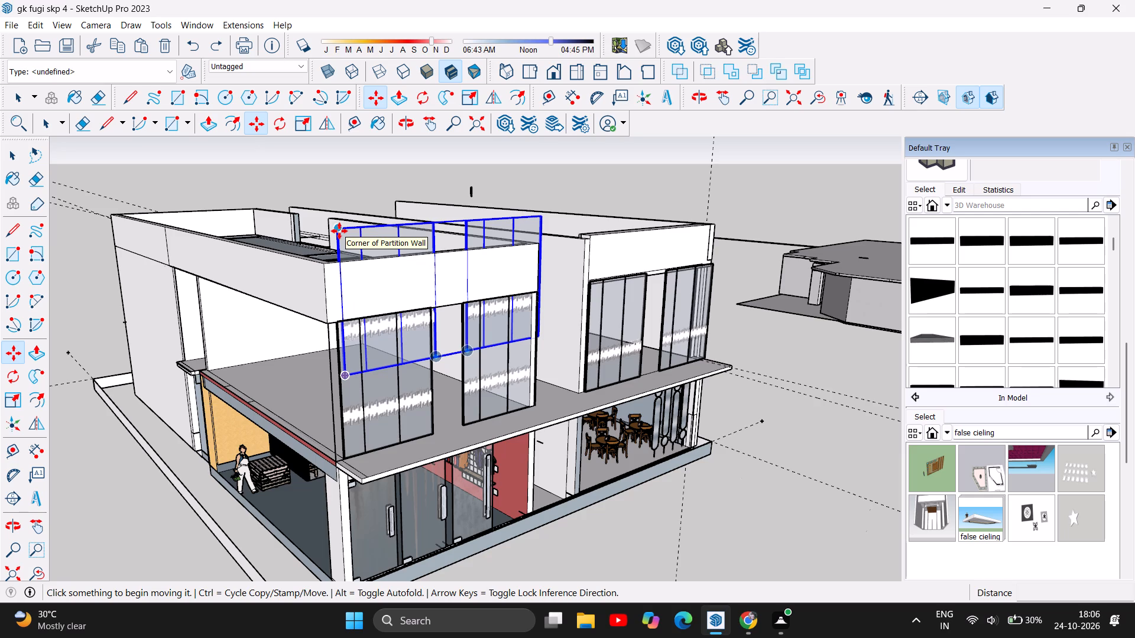
Move the pasted window group out of the building onto the open ground beyond the plinth's rear corner.
drag(339, 231, 298, 248)
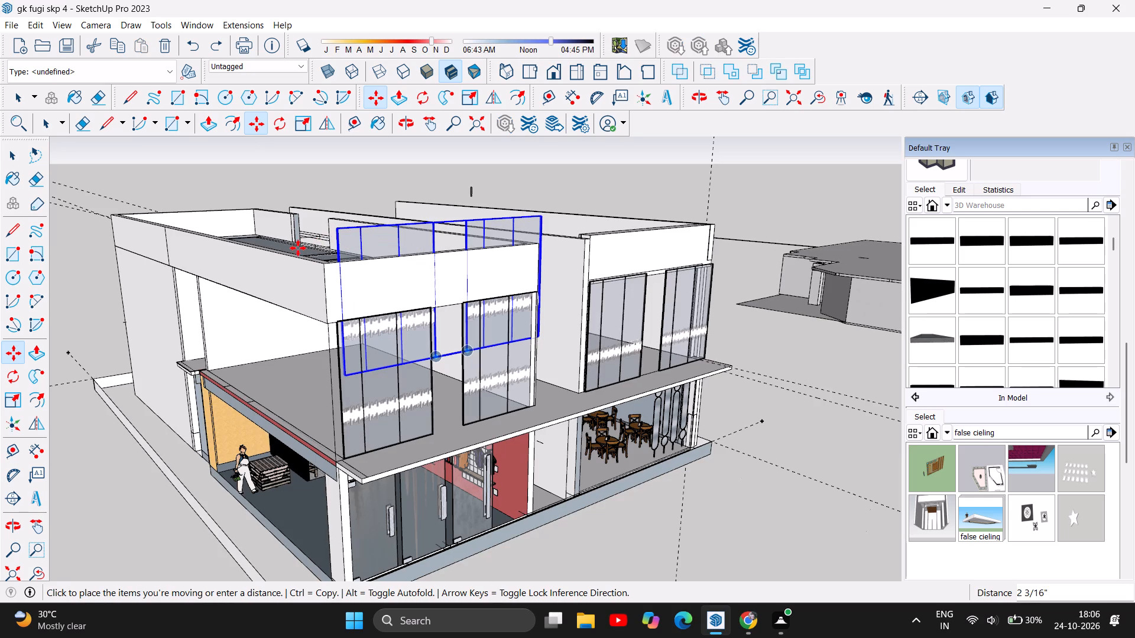
drag(298, 248, 89, 377)
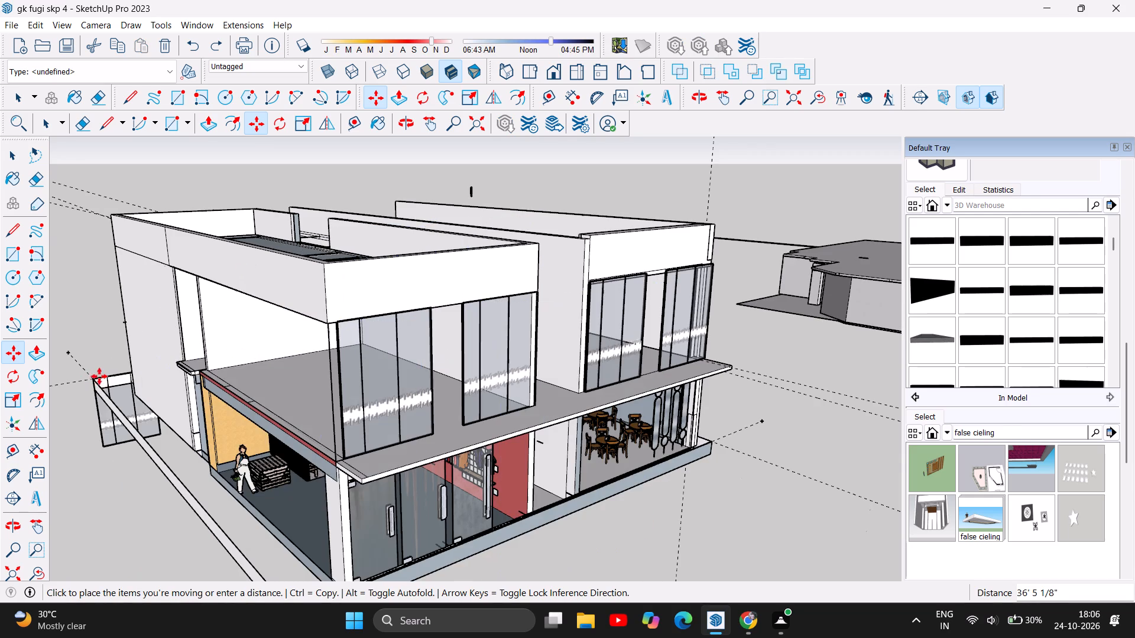
scroll(573, 383, down, 5)
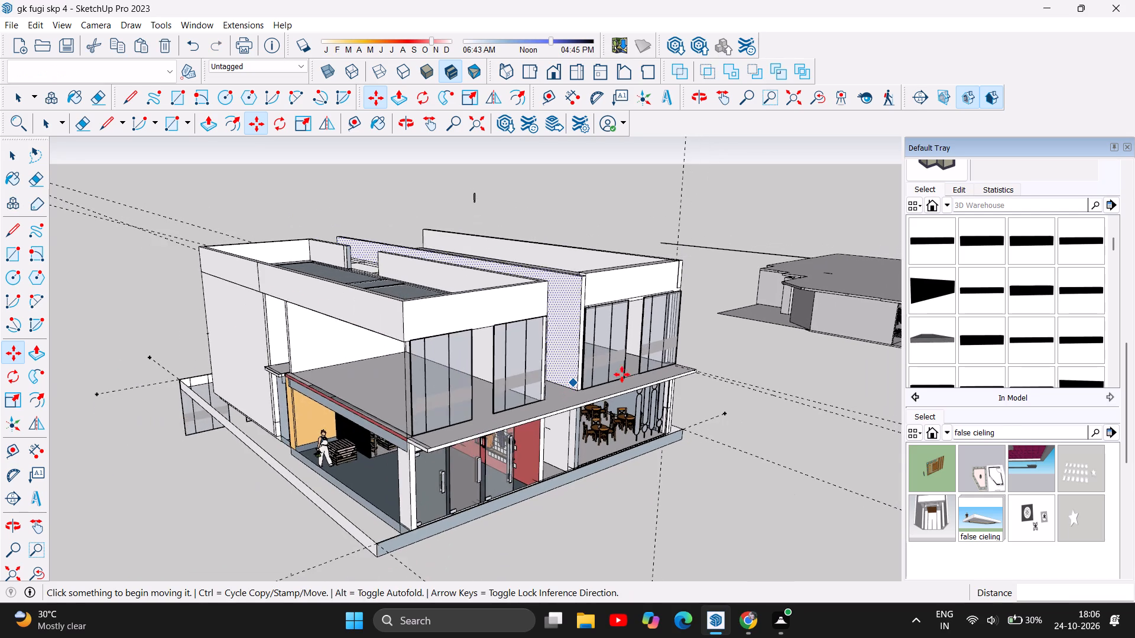
scroll(761, 367, down, 5)
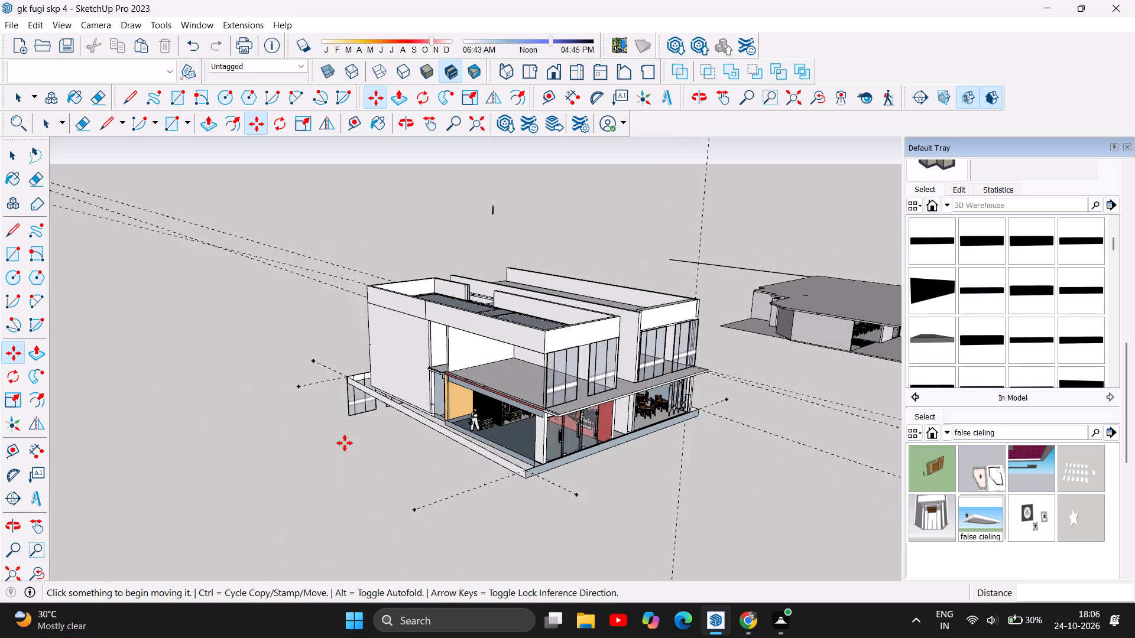
drag(352, 412, 333, 417)
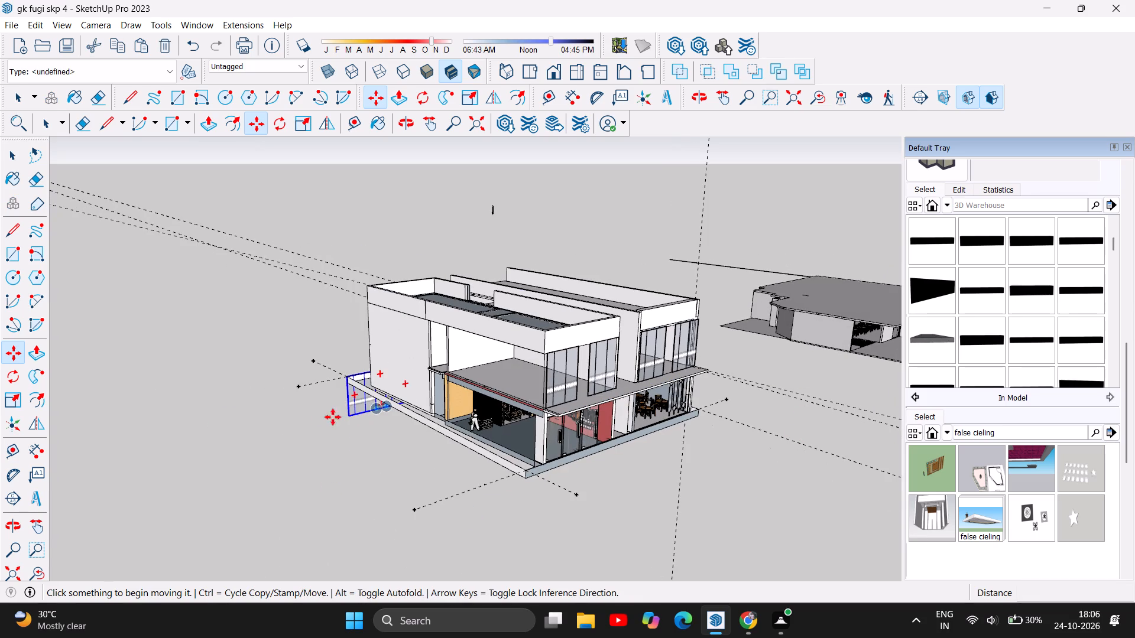
drag(333, 417, 295, 435)
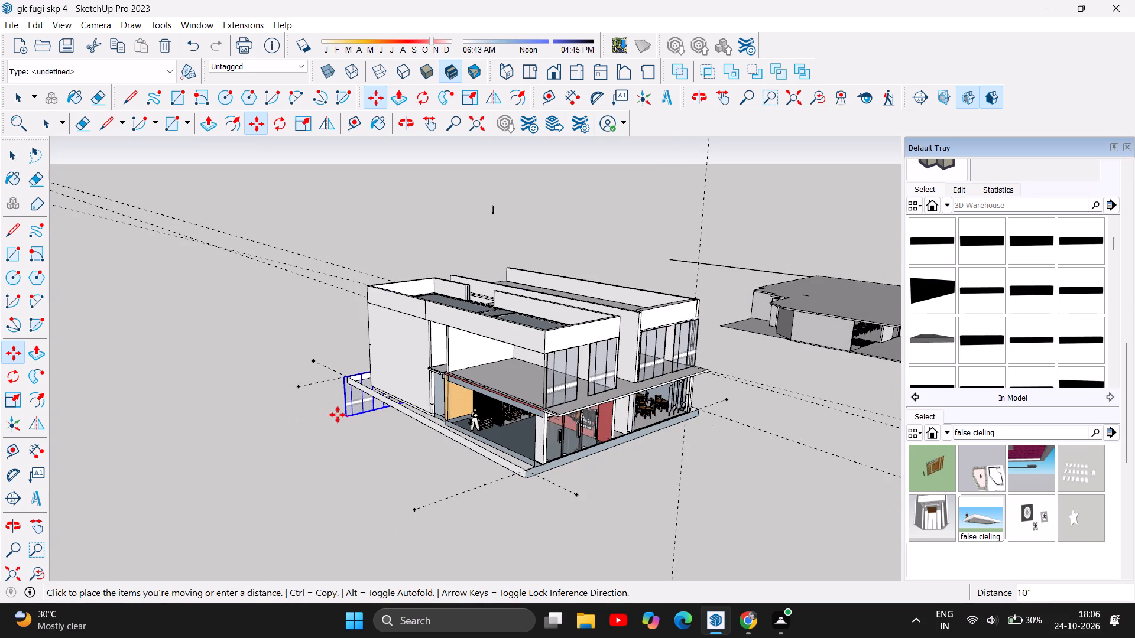
drag(344, 416, 202, 443)
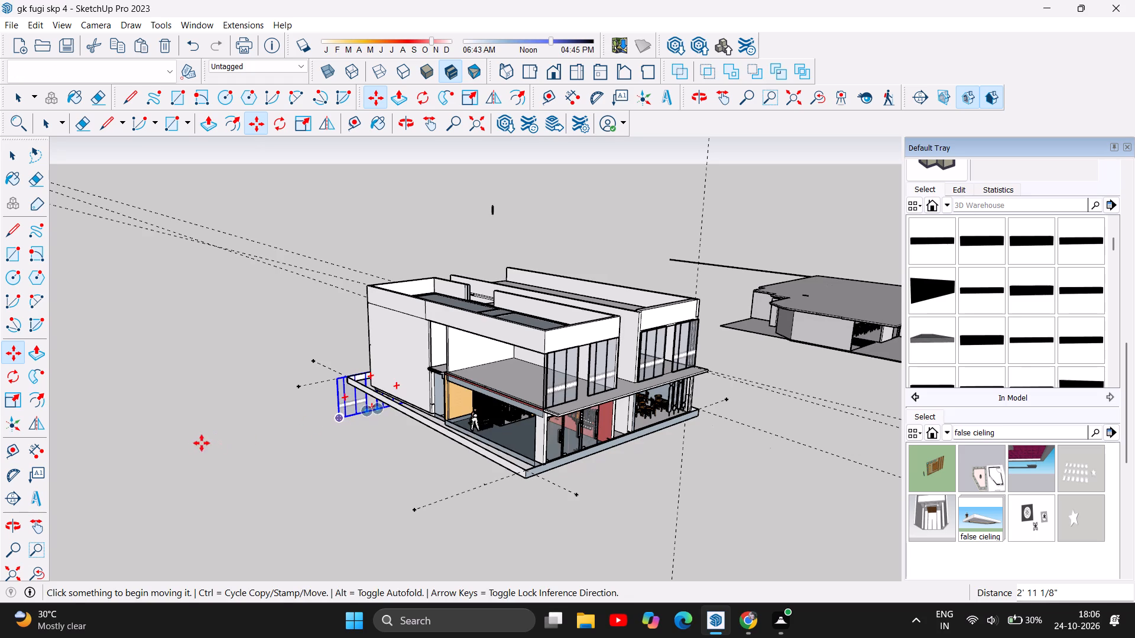
drag(202, 443, 193, 444)
scroll(421, 493, up, 6)
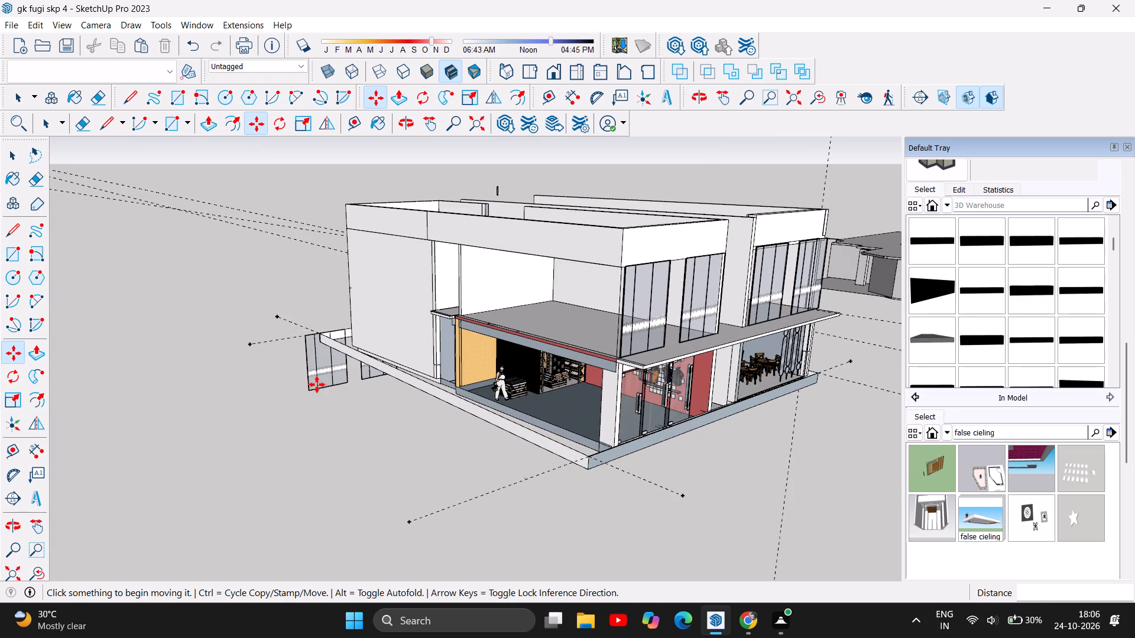
drag(312, 385, 233, 405)
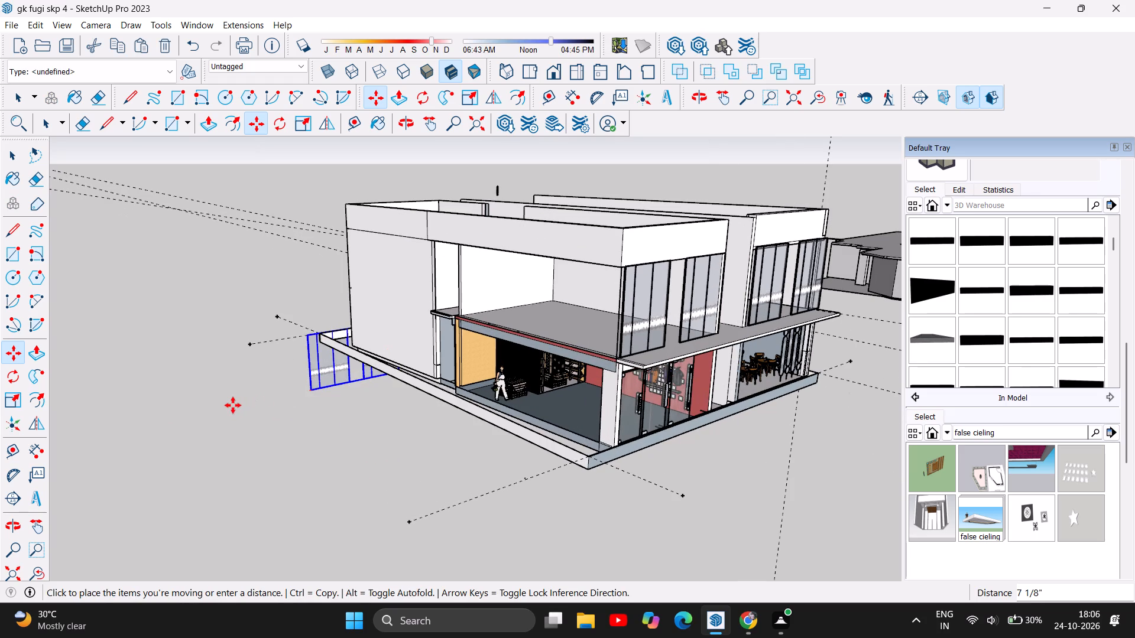
click(372, 103)
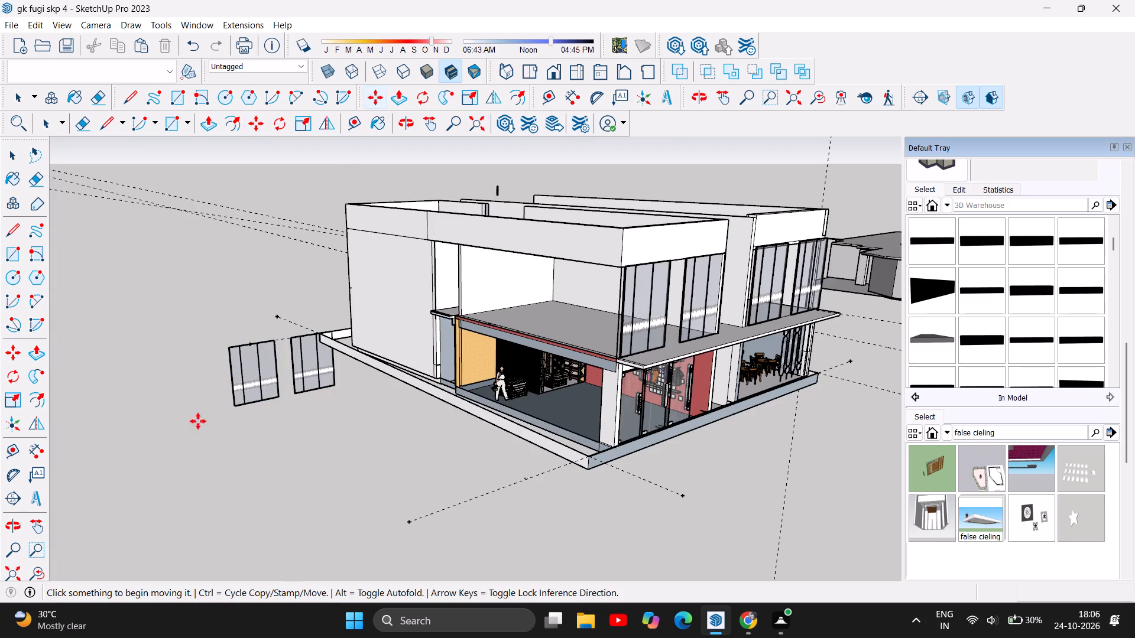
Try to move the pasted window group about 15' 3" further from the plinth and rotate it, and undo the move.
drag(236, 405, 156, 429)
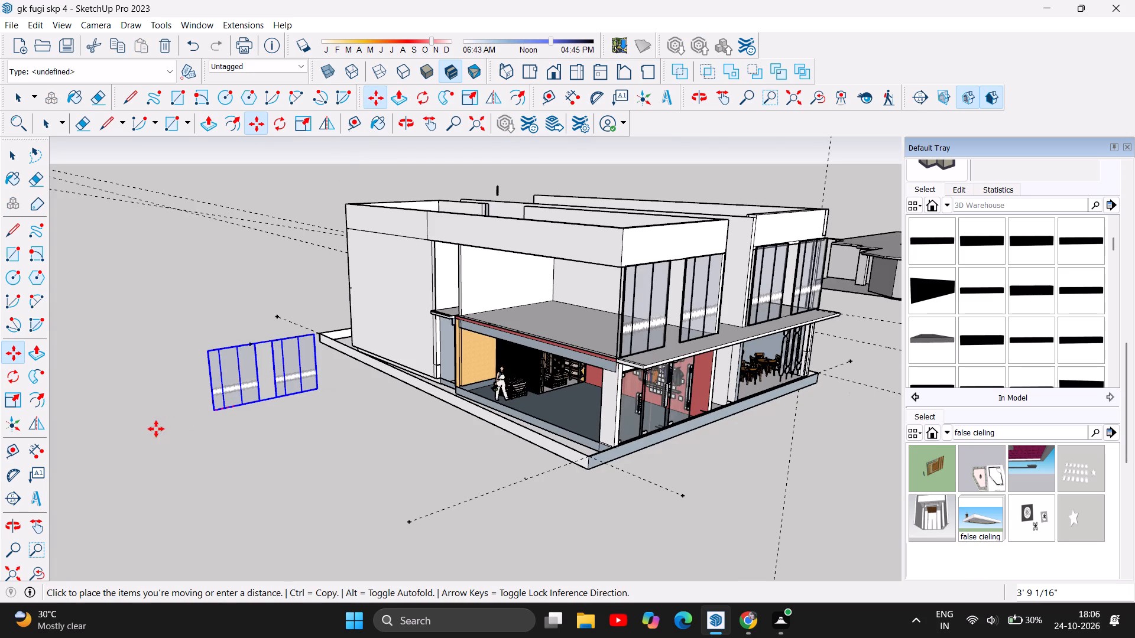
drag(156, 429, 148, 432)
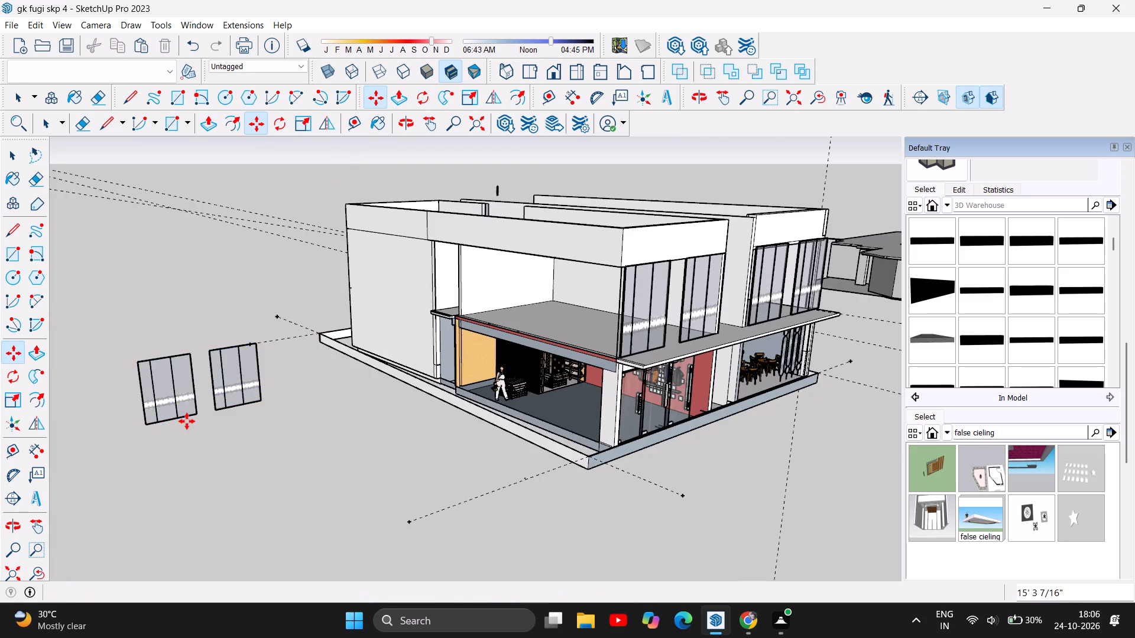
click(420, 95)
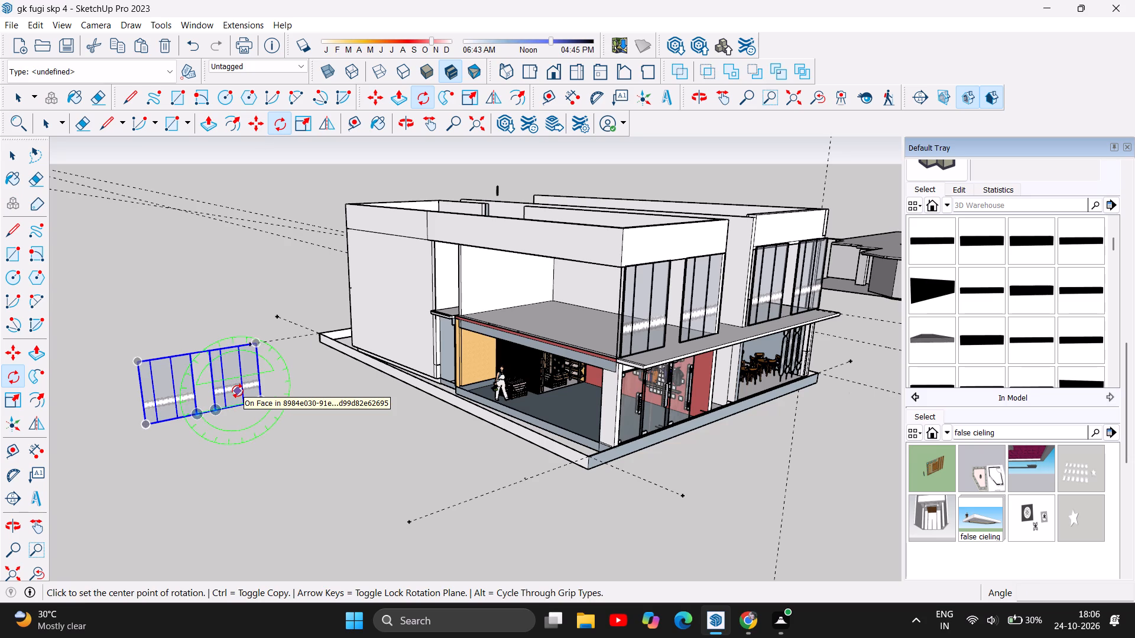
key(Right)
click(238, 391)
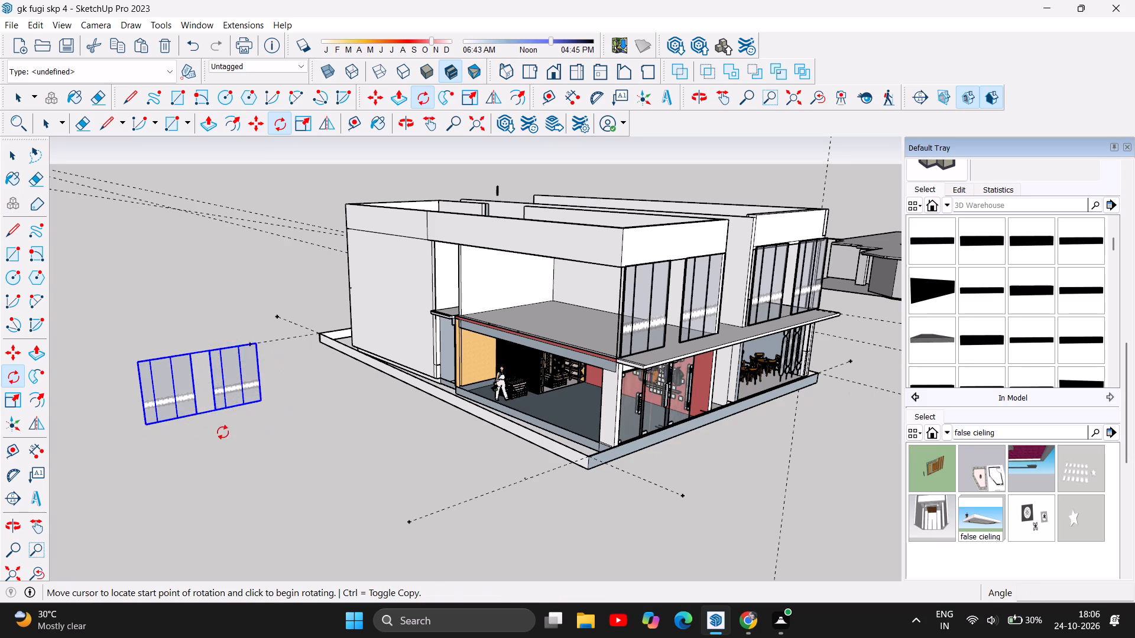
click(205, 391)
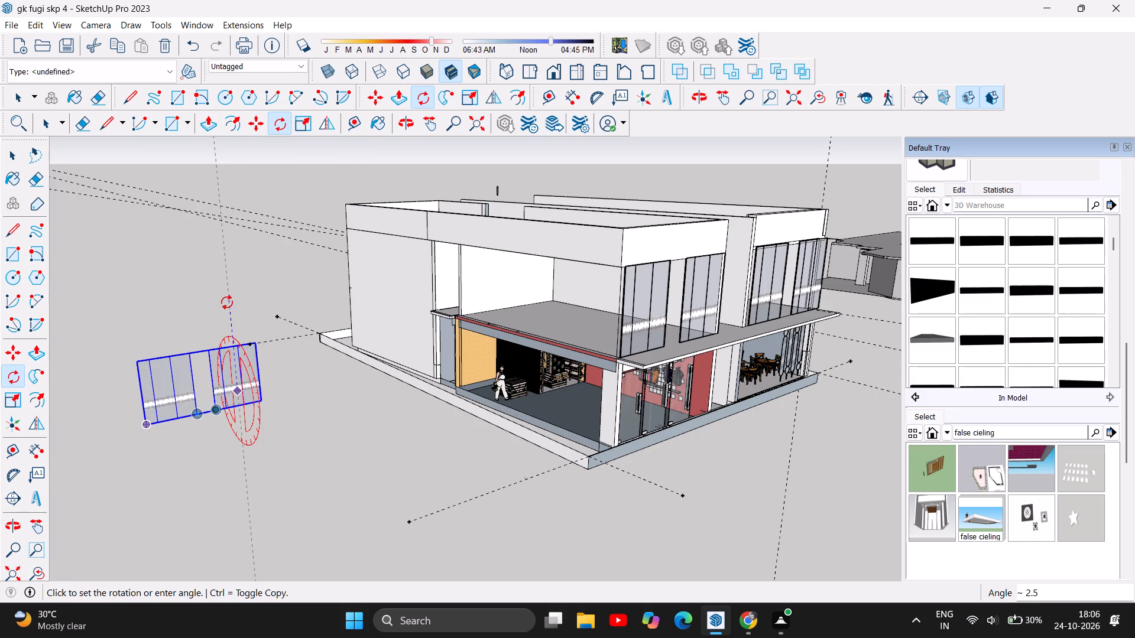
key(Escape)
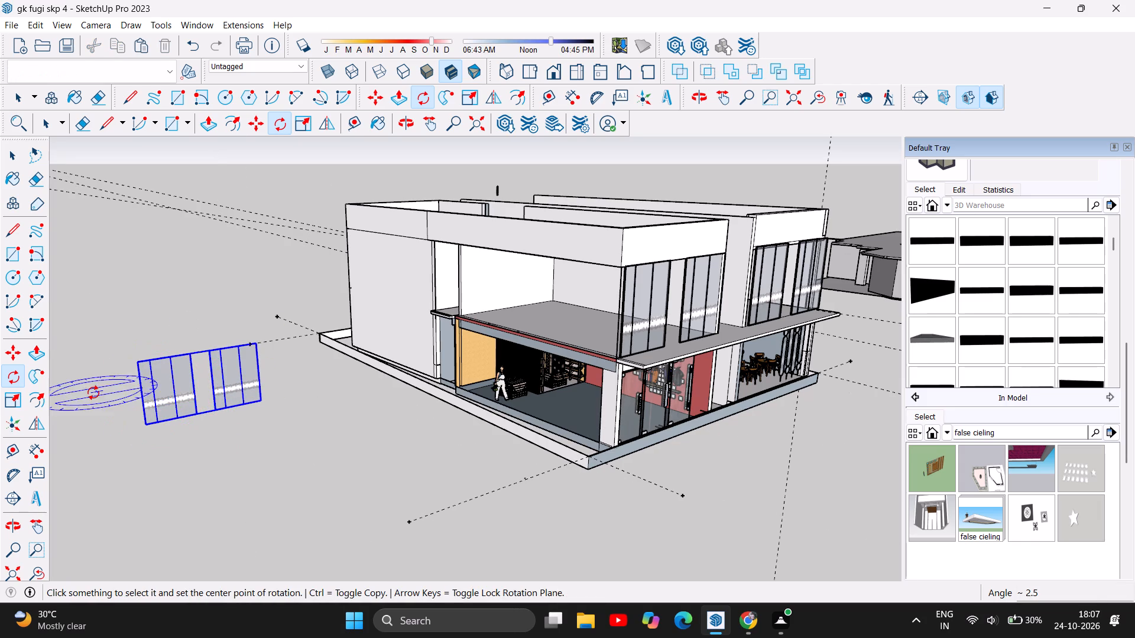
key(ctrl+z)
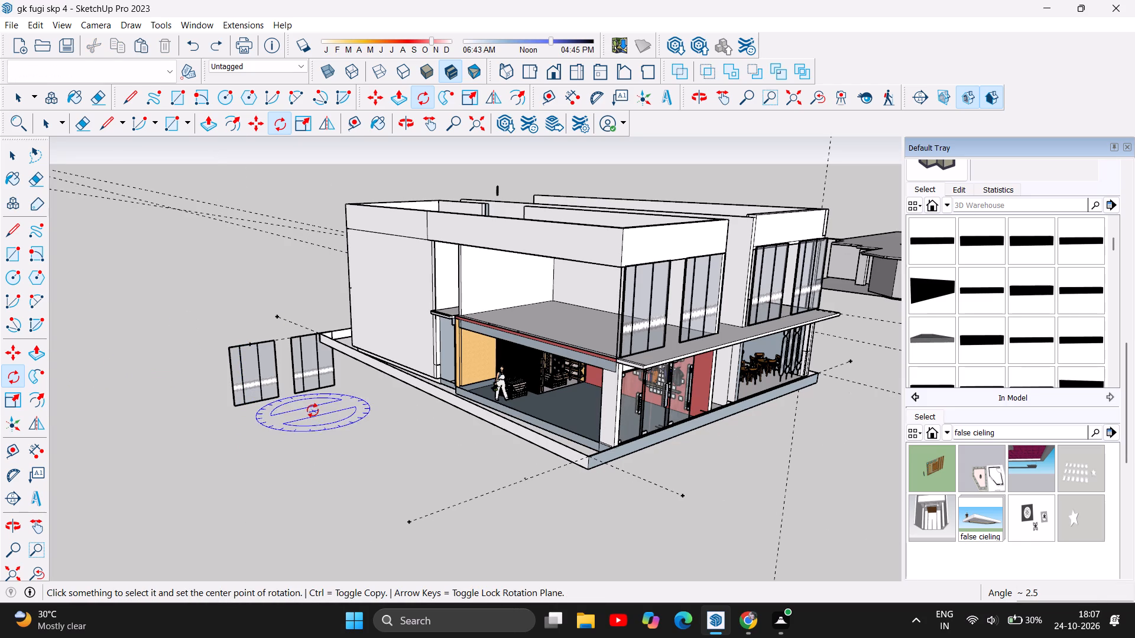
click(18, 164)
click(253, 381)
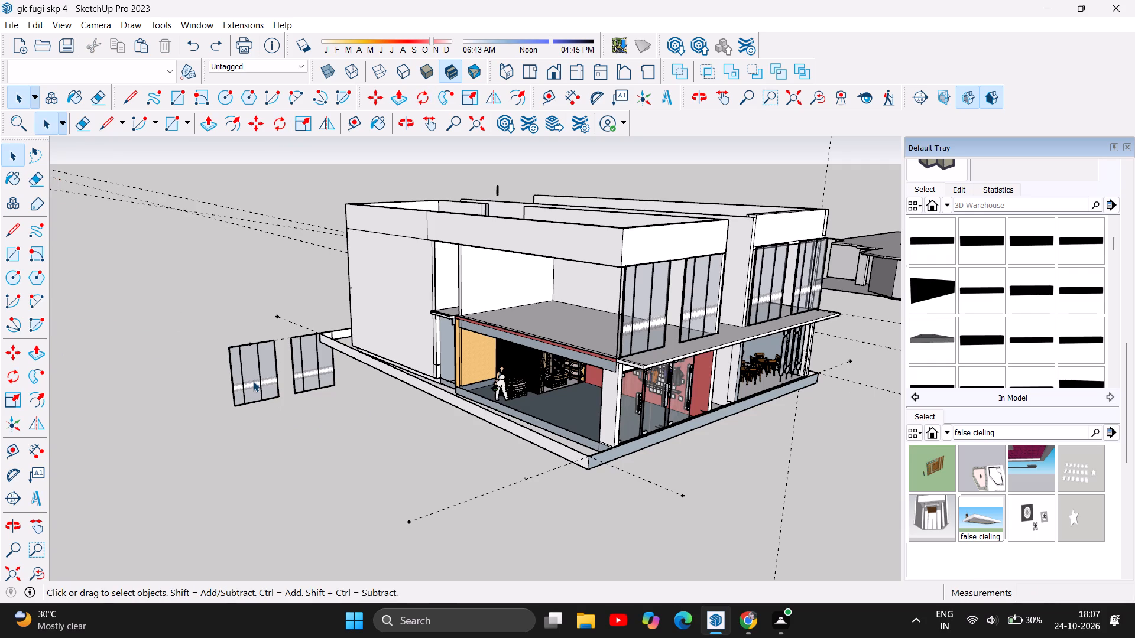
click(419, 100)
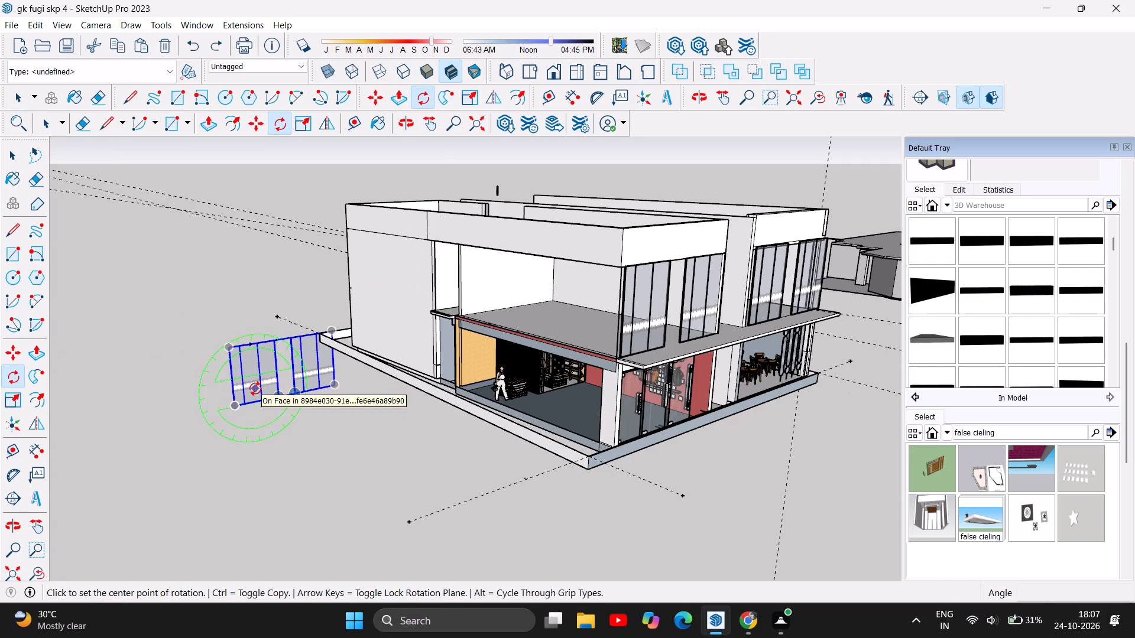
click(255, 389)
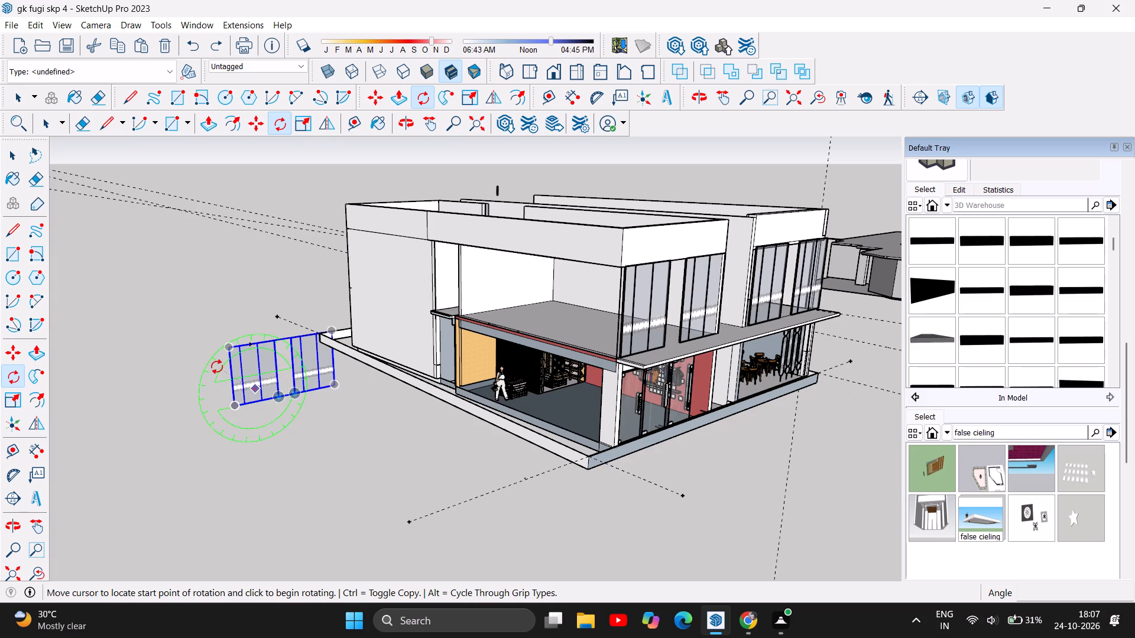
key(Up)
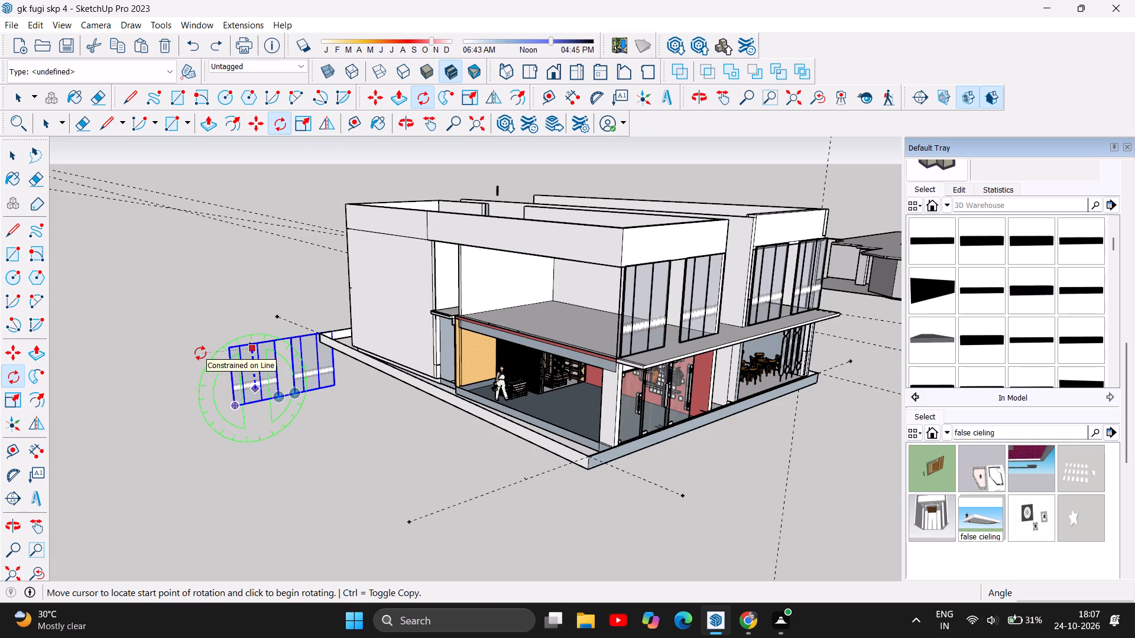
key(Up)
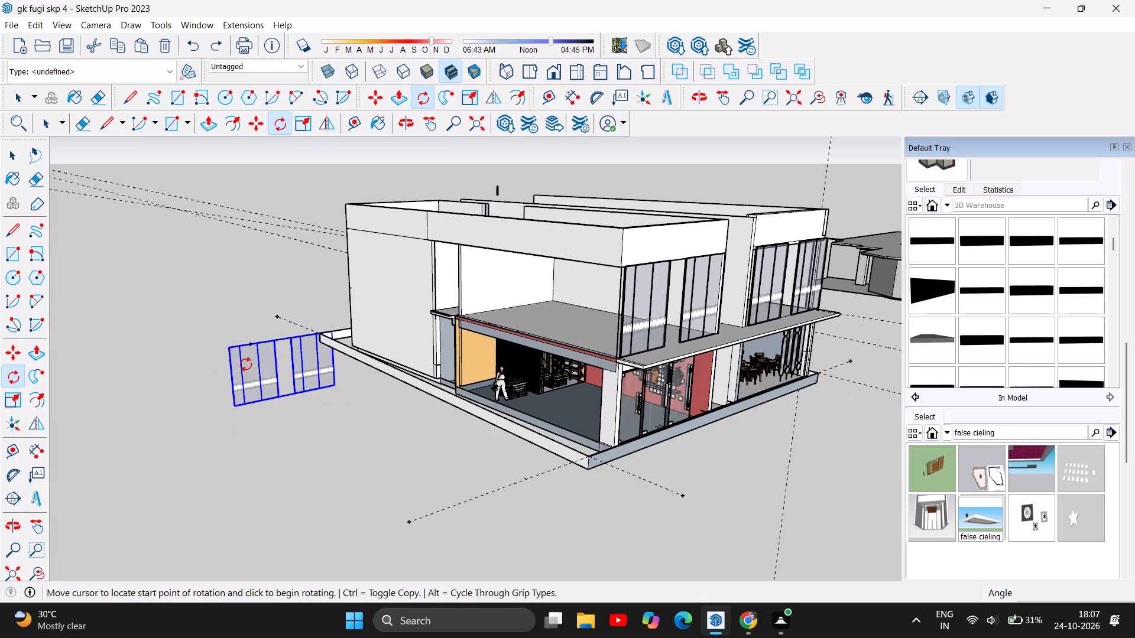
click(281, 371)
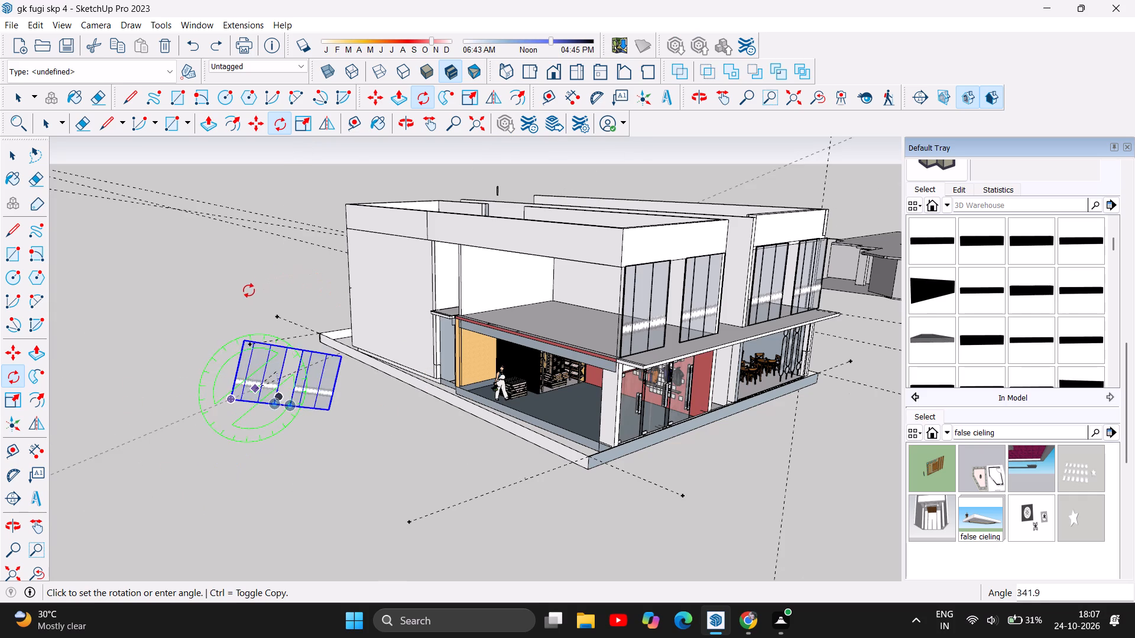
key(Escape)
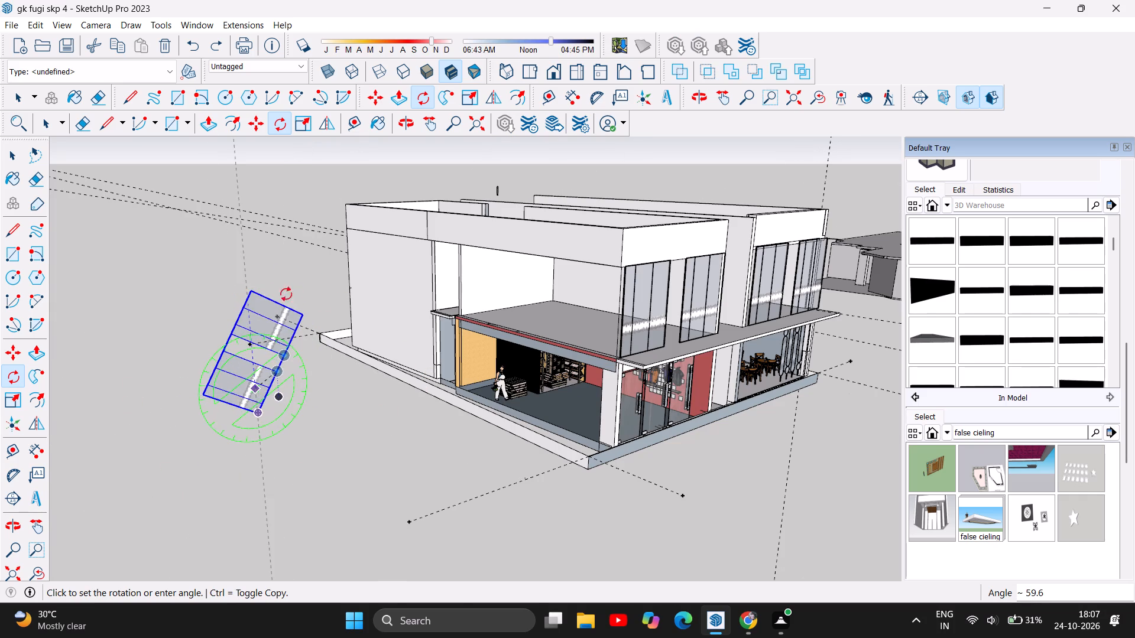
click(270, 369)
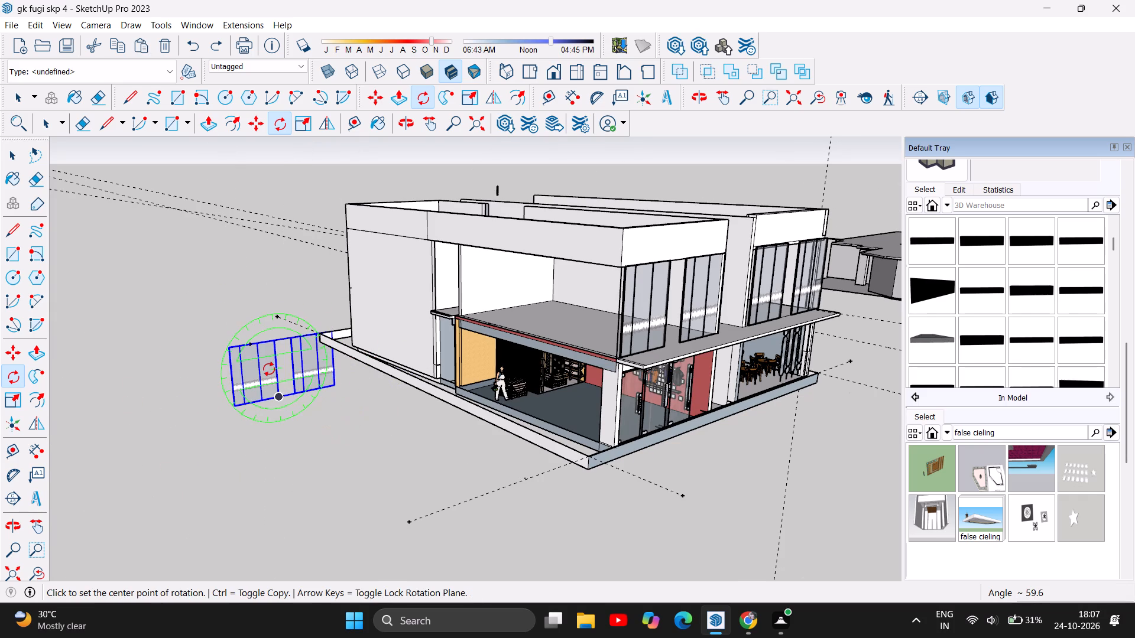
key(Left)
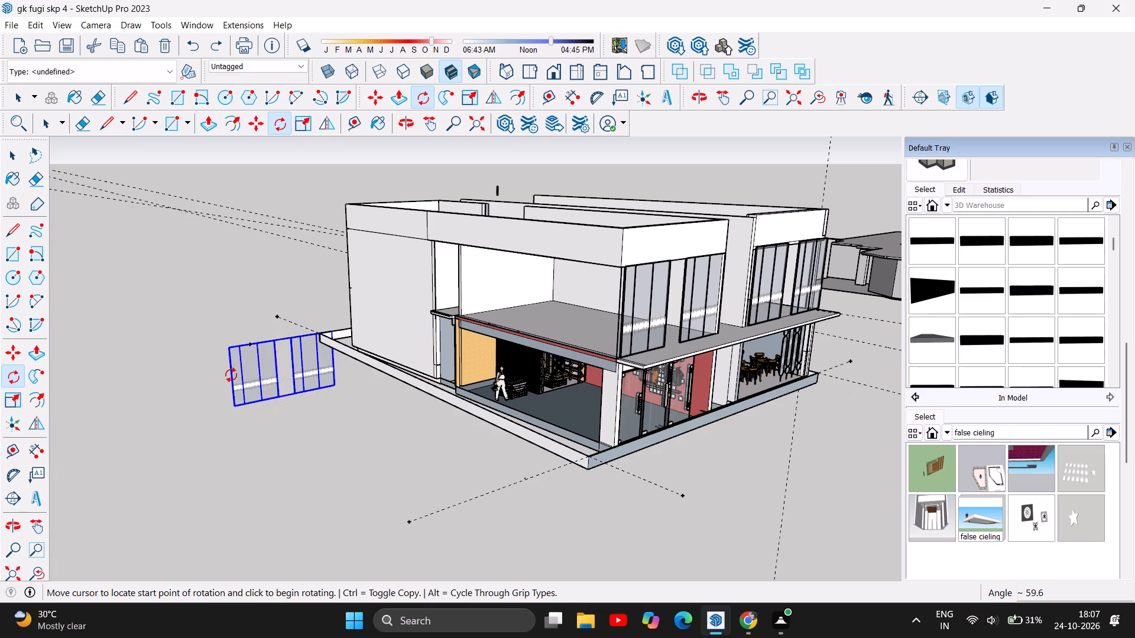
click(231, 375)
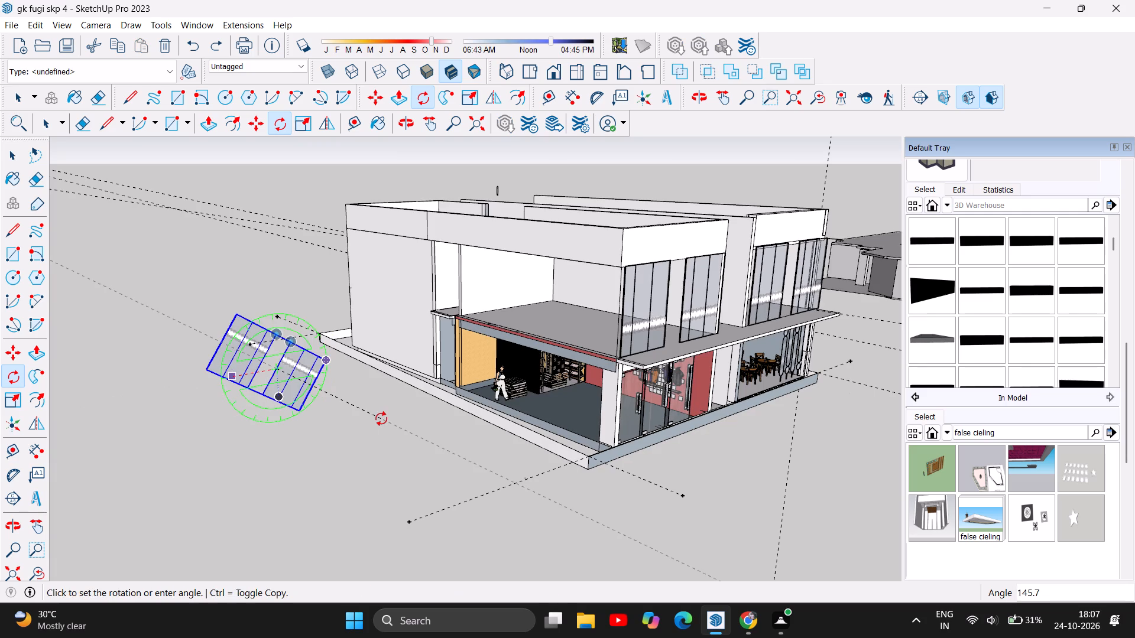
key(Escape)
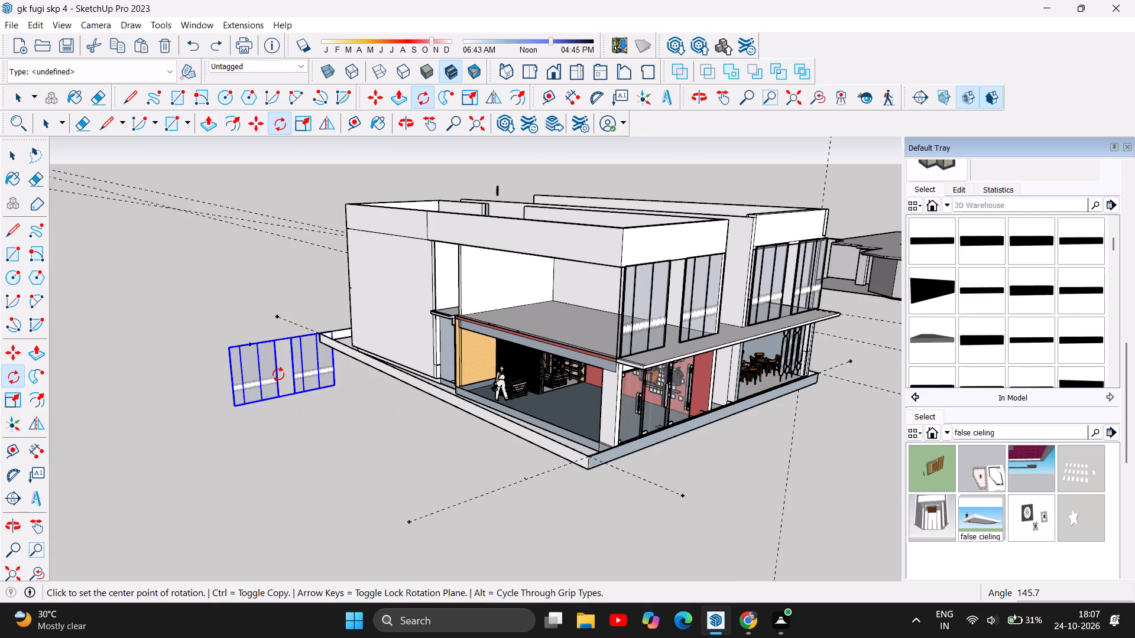
Rotate the pasted window group to 270° within its own vertical plane, standing it on end beside the building.
click(278, 375)
double_click(278, 373)
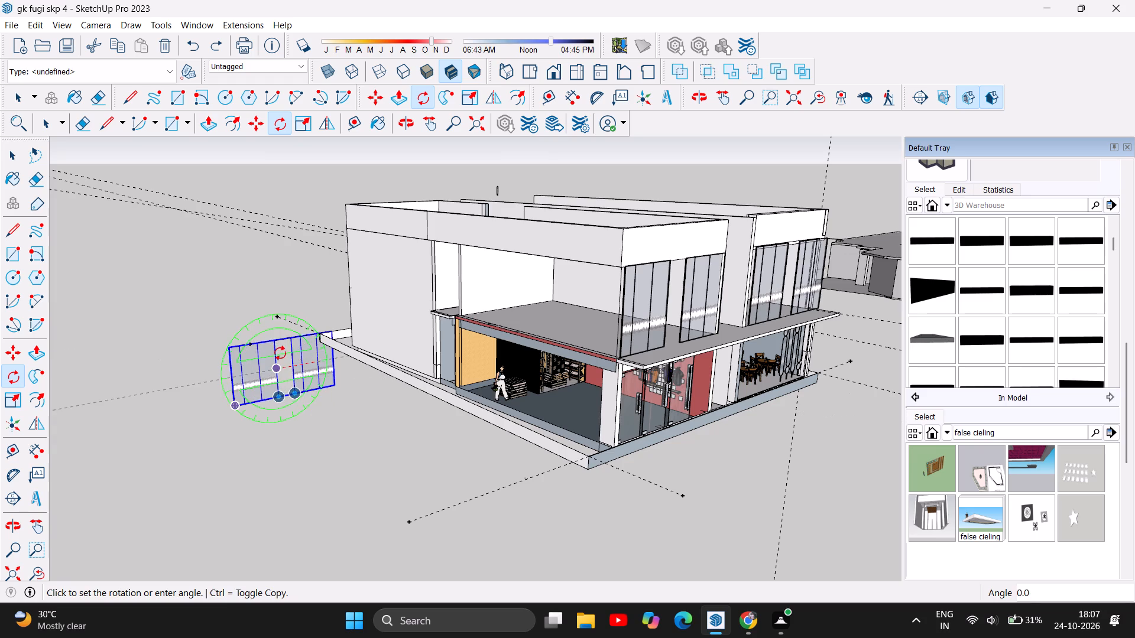
click(317, 363)
triple_click(317, 362)
click(317, 362)
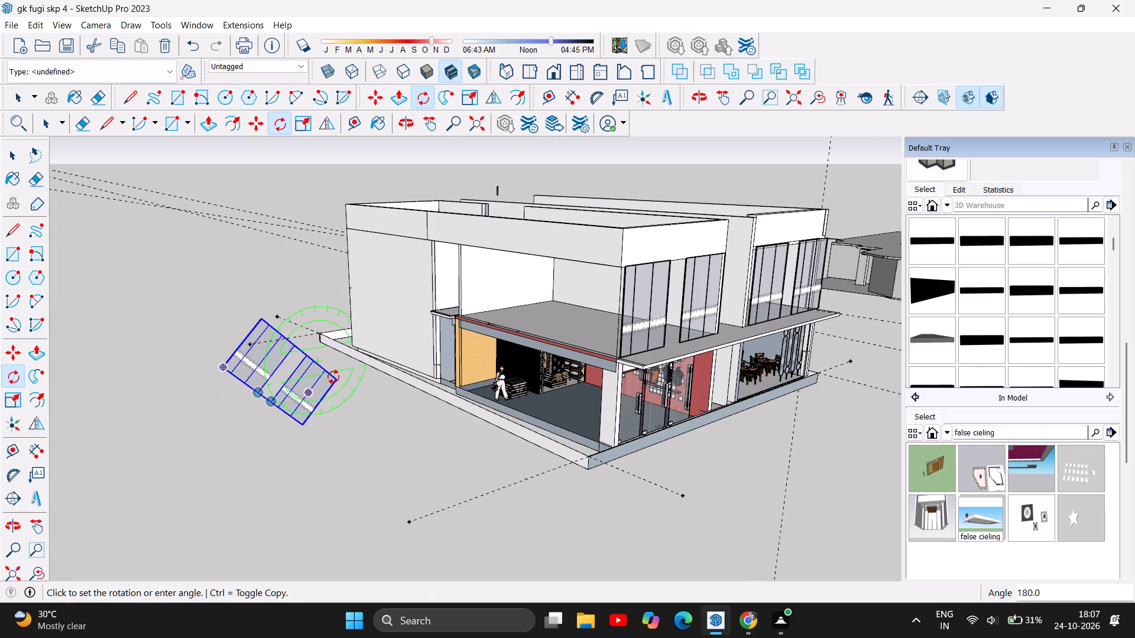
click(320, 415)
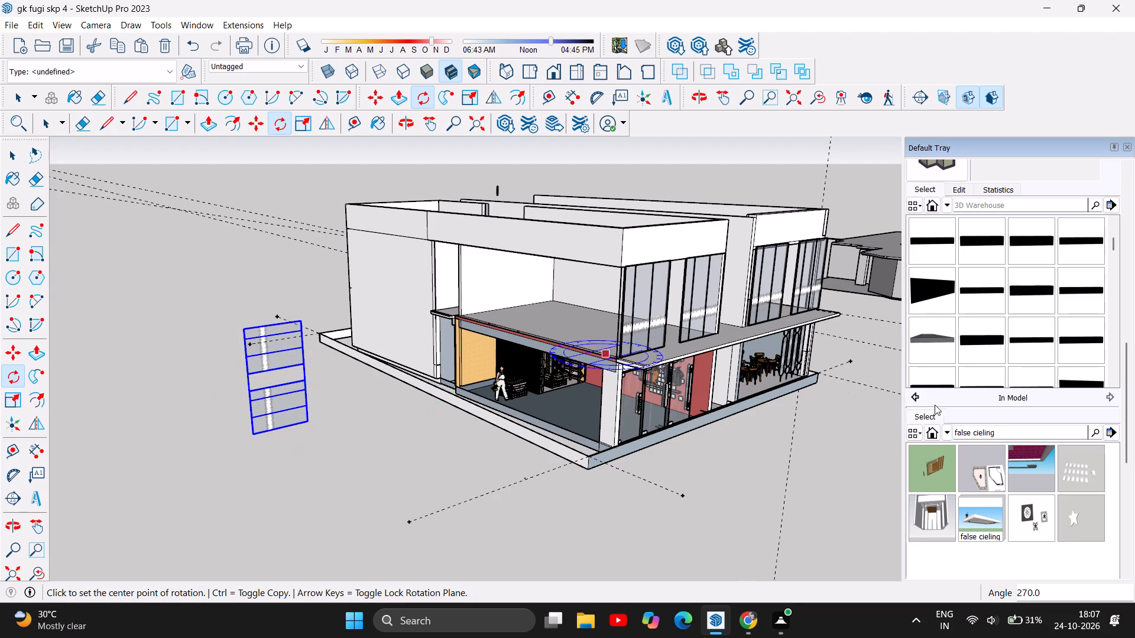
Examine the upper floor's open side and the upended window group beside the plinth from outside the building.
click(411, 123)
drag(367, 252, 607, 272)
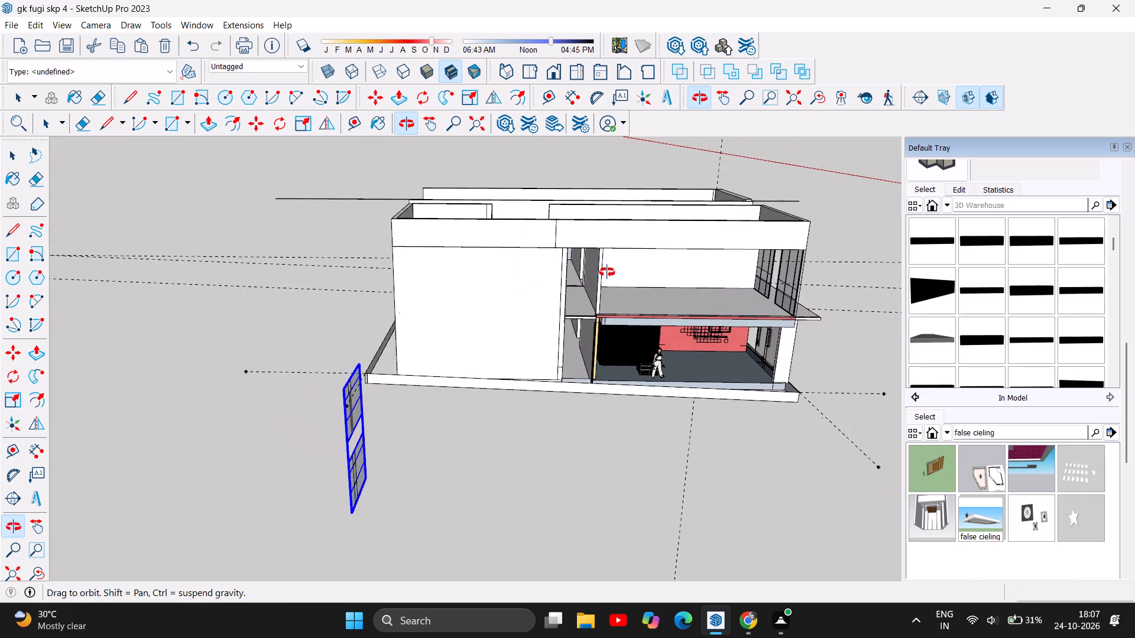
drag(607, 272, 543, 233)
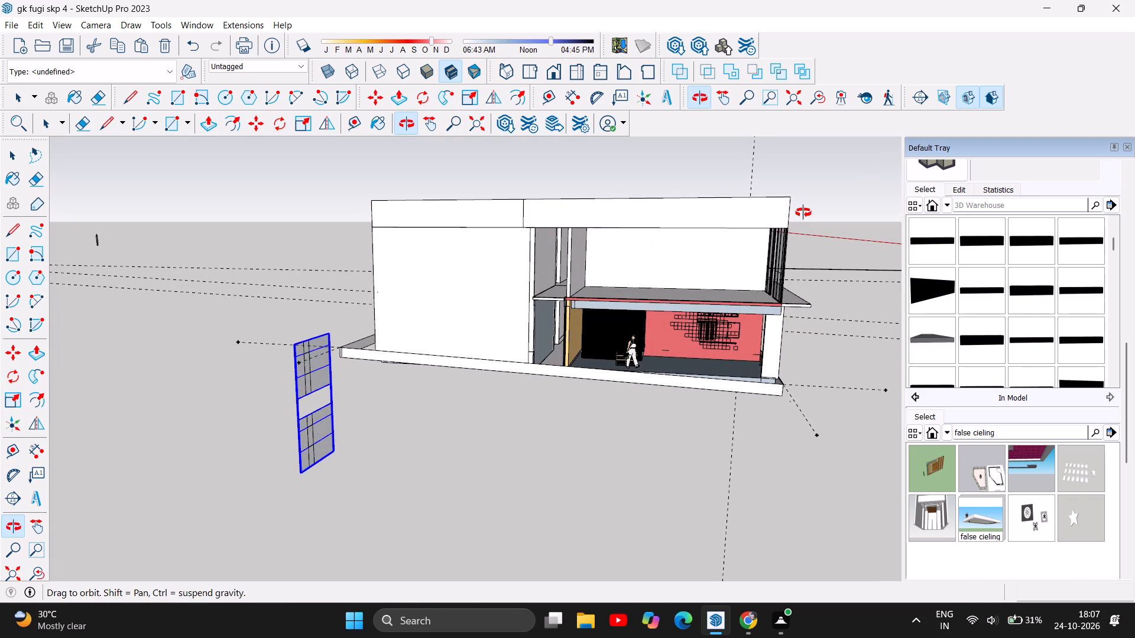
scroll(776, 210, up, 3)
scroll(718, 309, up, 2)
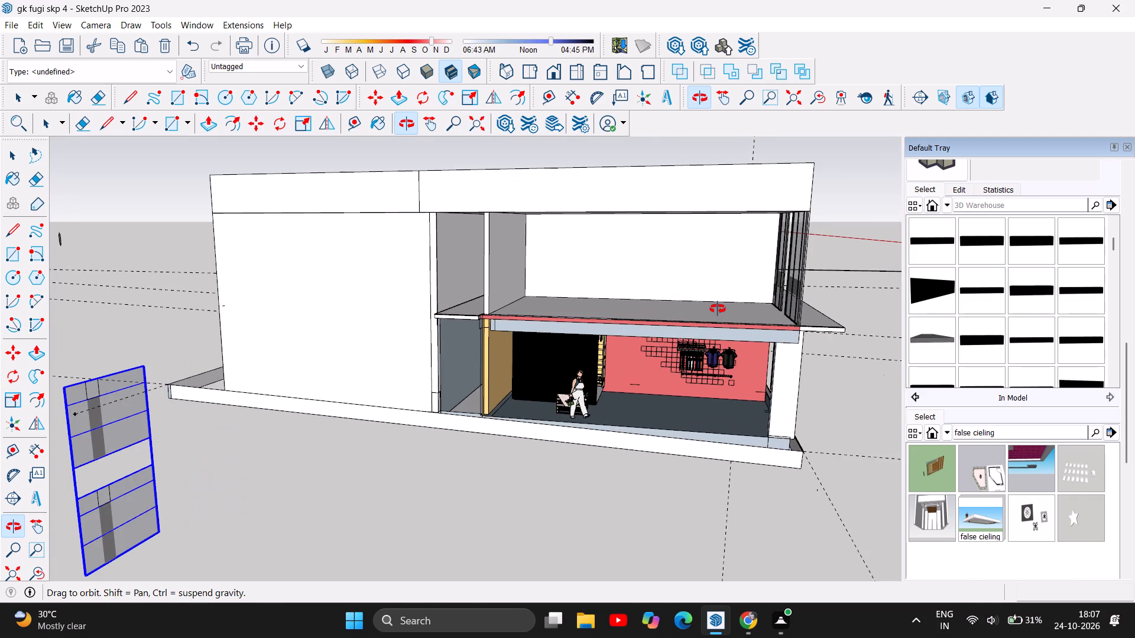
scroll(706, 361, down, 2)
scroll(722, 343, up, 1)
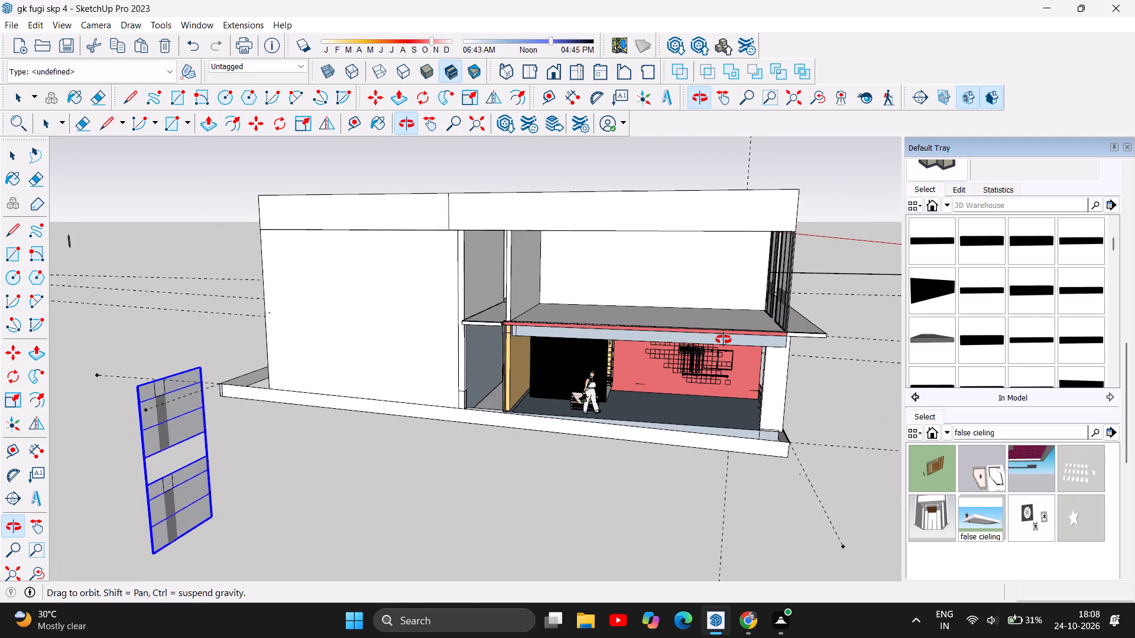
scroll(724, 337, up, 2)
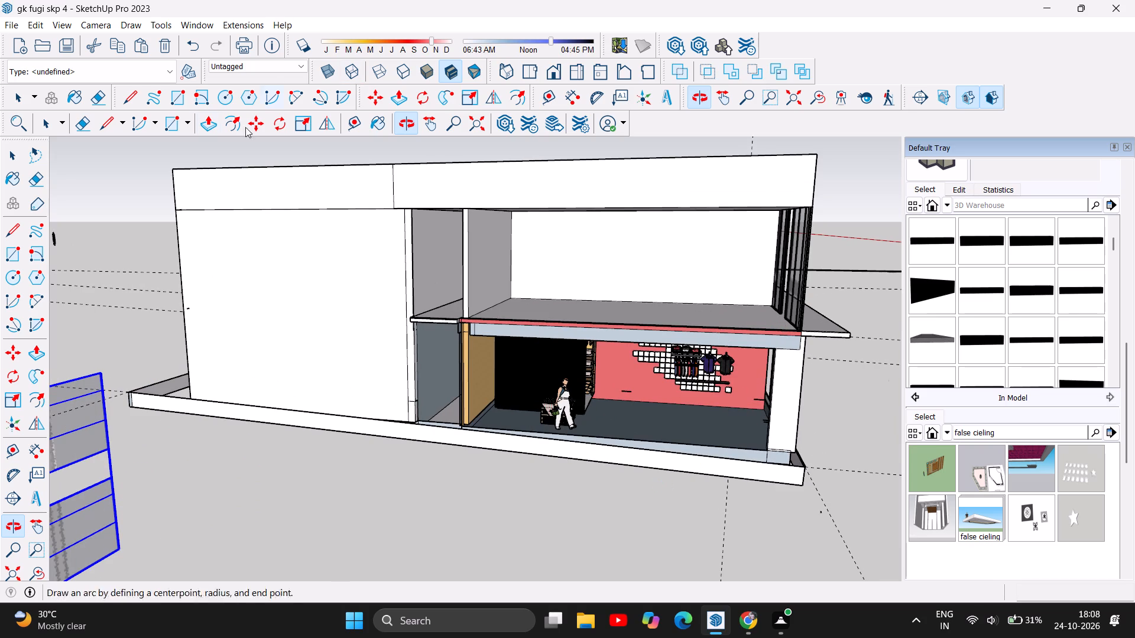
Import the glass door model "Дверь+стеклянная (1)" from Downloads and place it on the upper floor beside the partition wall.
click(7, 22)
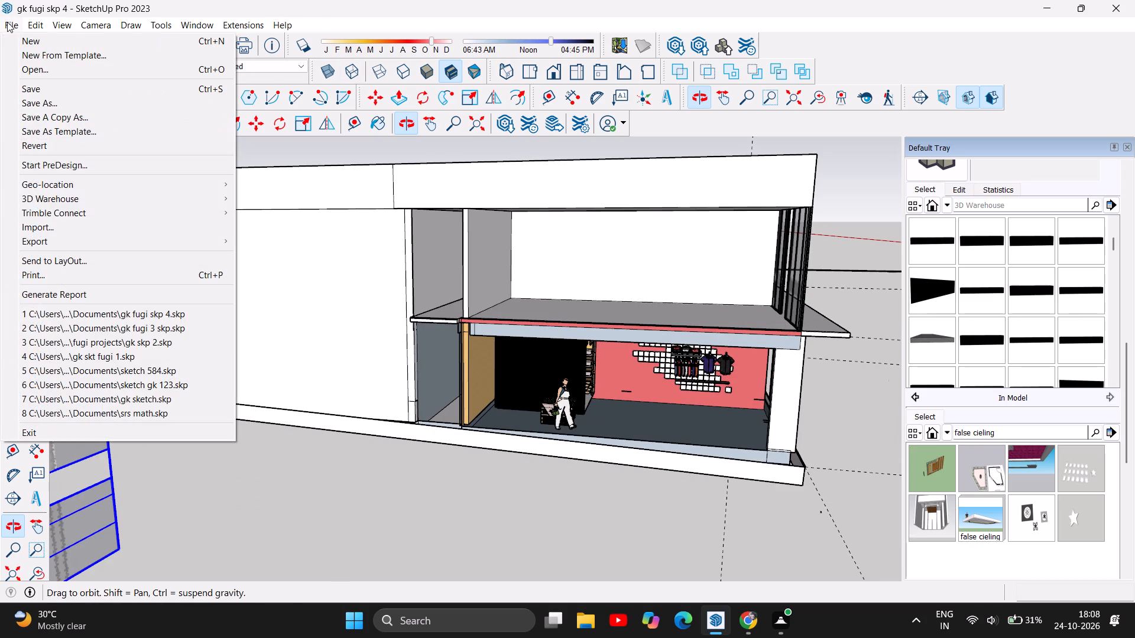
click(70, 233)
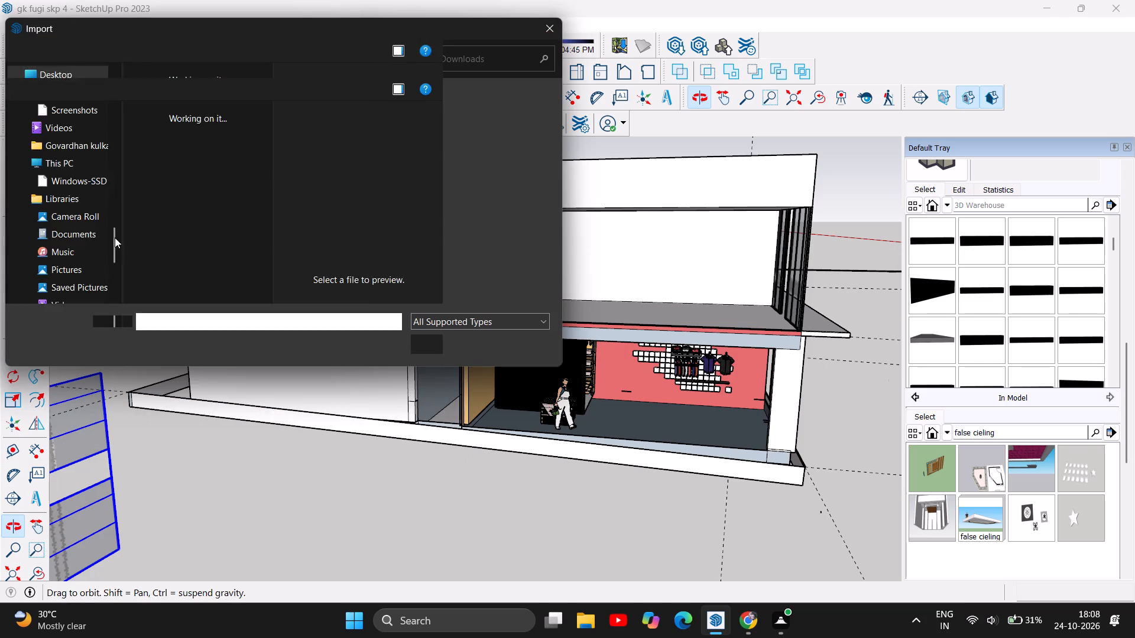
scroll(270, 211, down, 1)
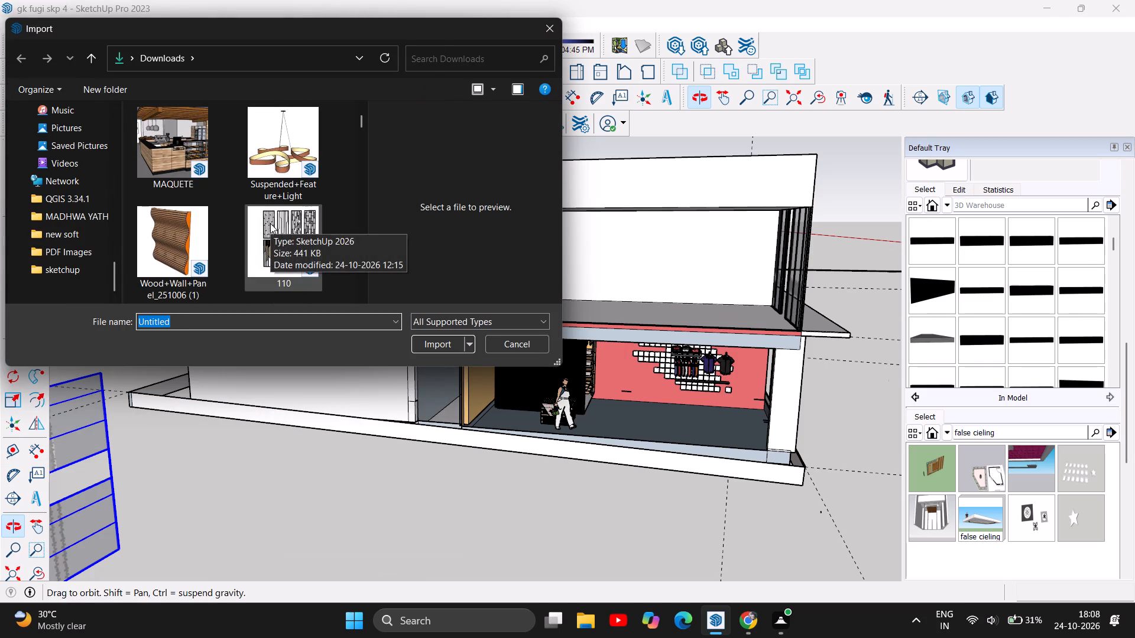
scroll(299, 252, up, 1)
scroll(296, 240, down, 2)
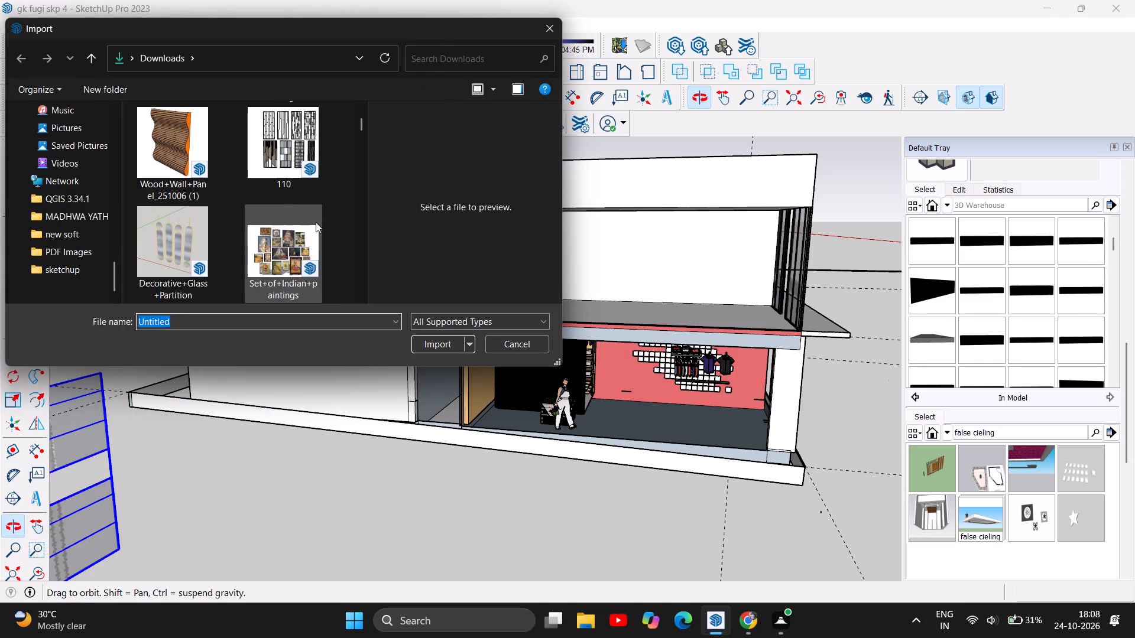
scroll(302, 216, down, 4)
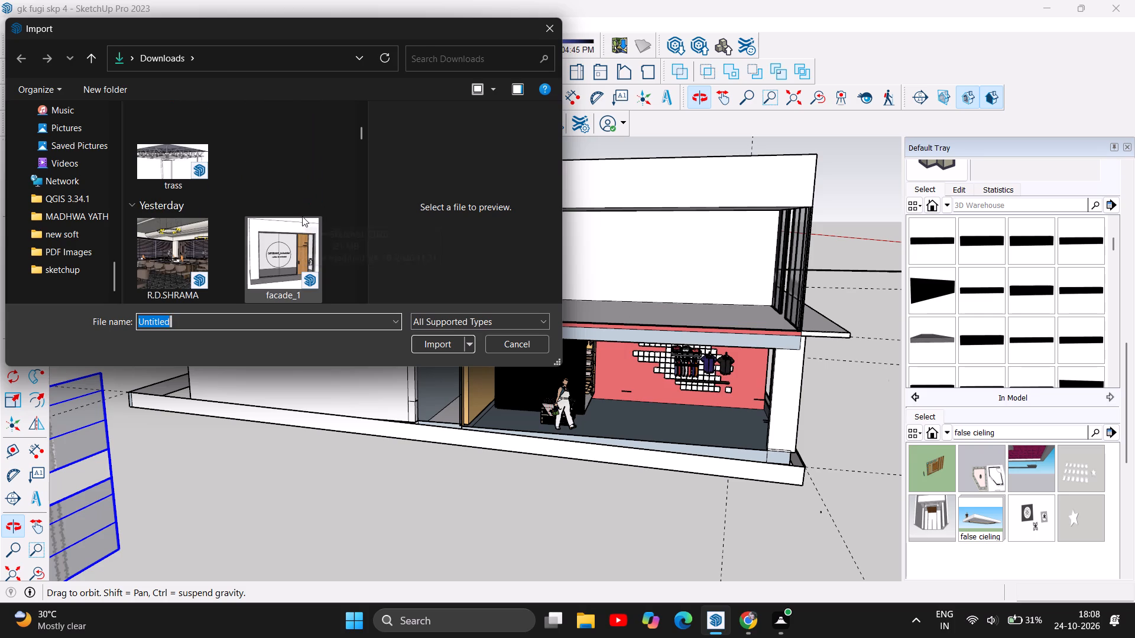
scroll(300, 217, down, 1)
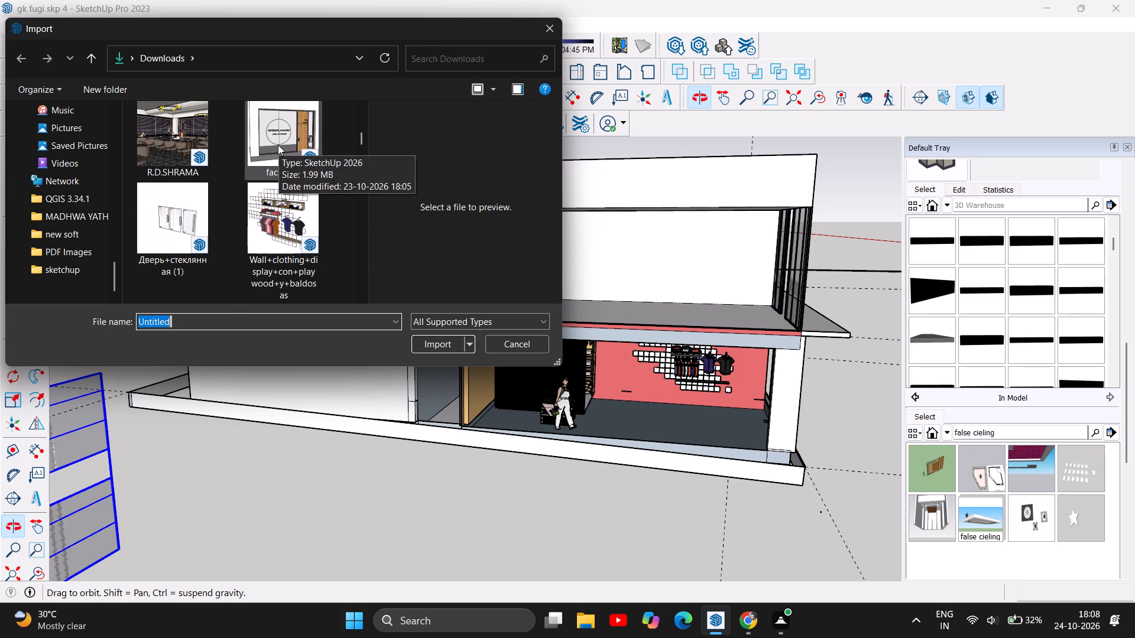
click(187, 224)
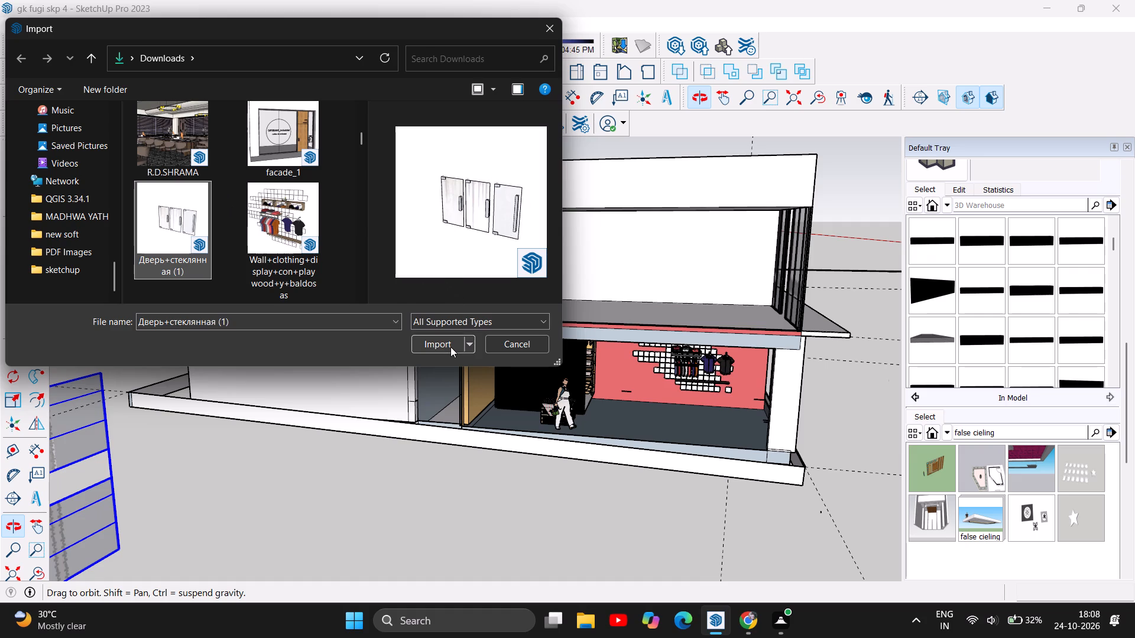
click(450, 347)
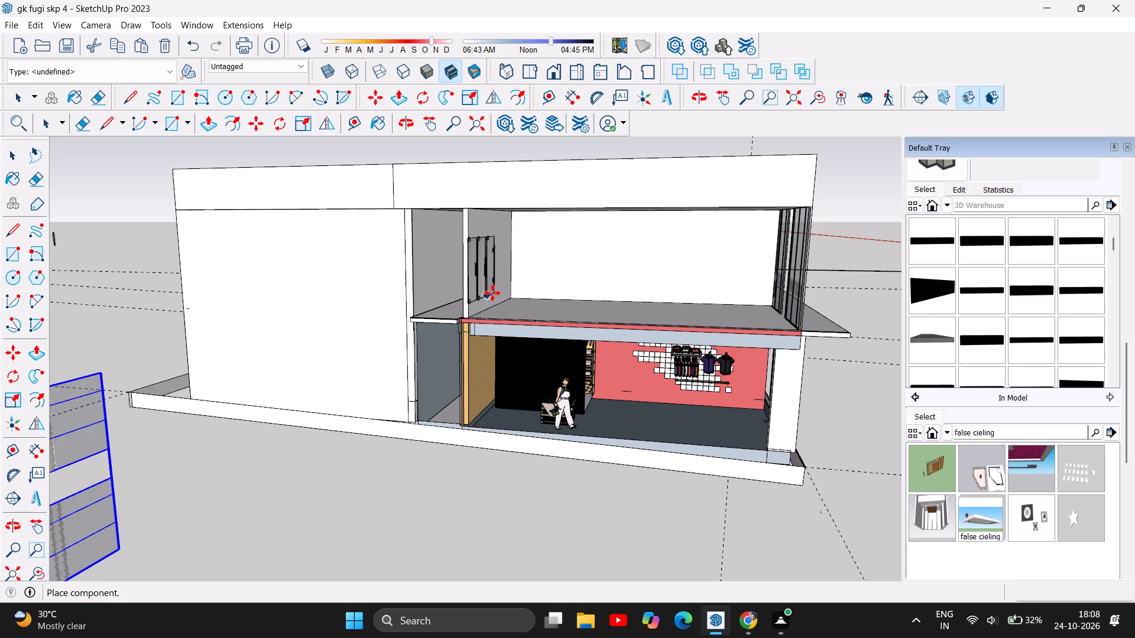
click(492, 293)
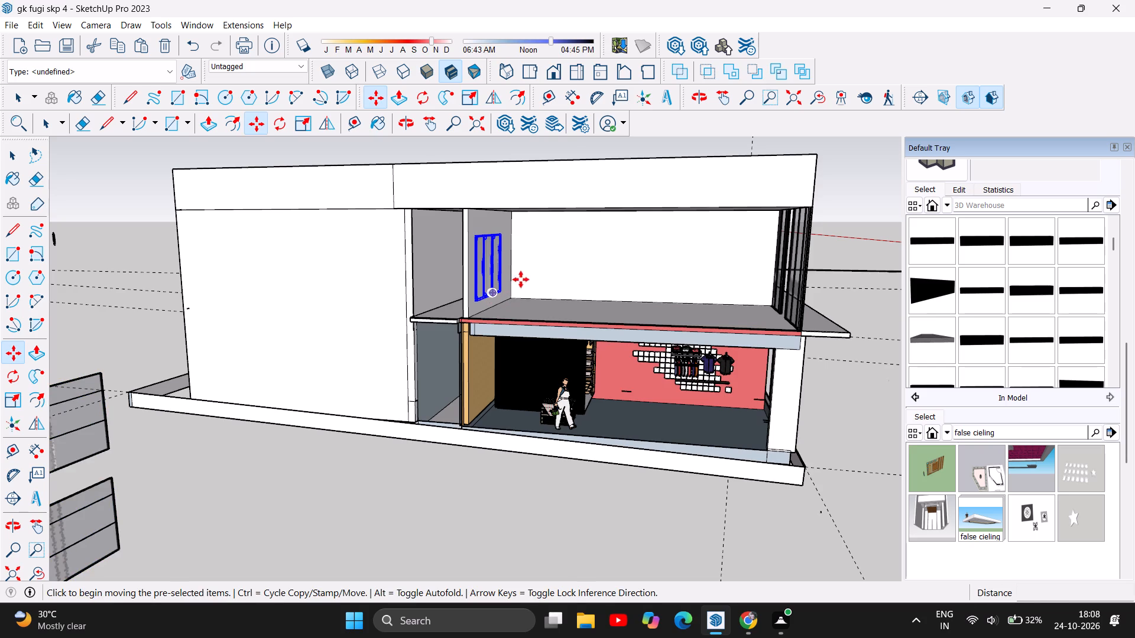
Rotate the imported glass door set so its panels face the upper floor's open side.
click(417, 102)
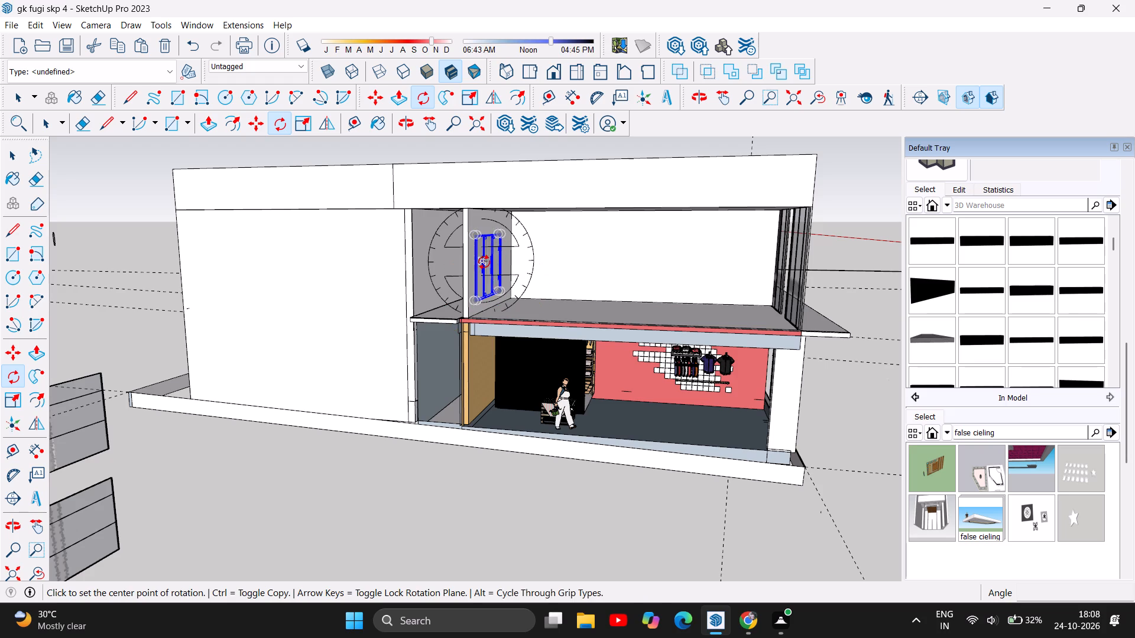
click(484, 262)
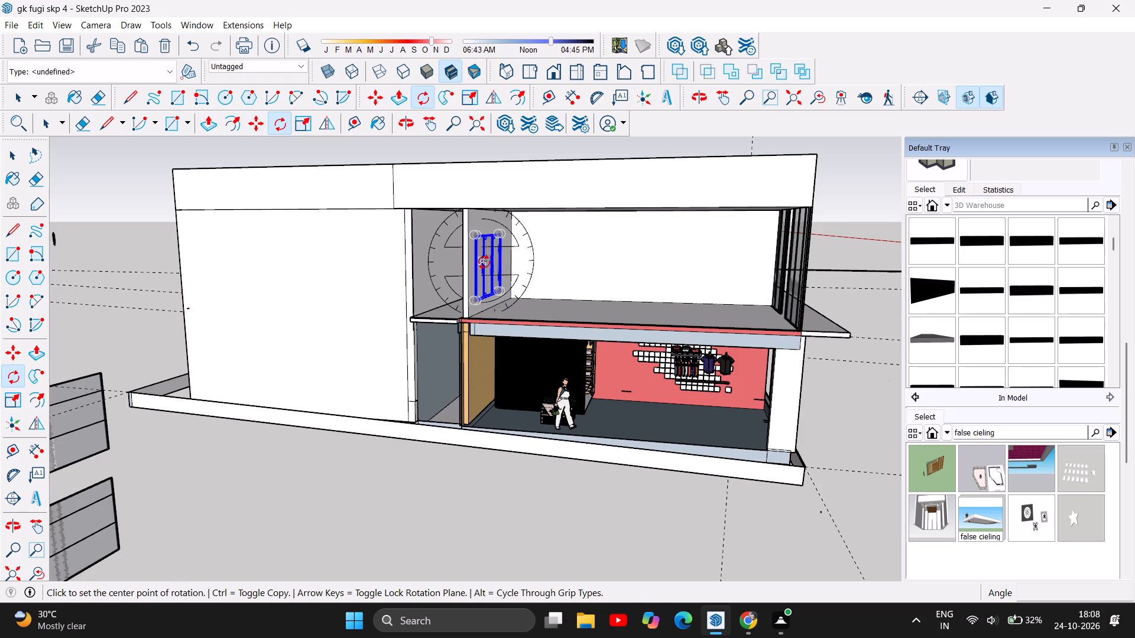
key(Up)
click(480, 262)
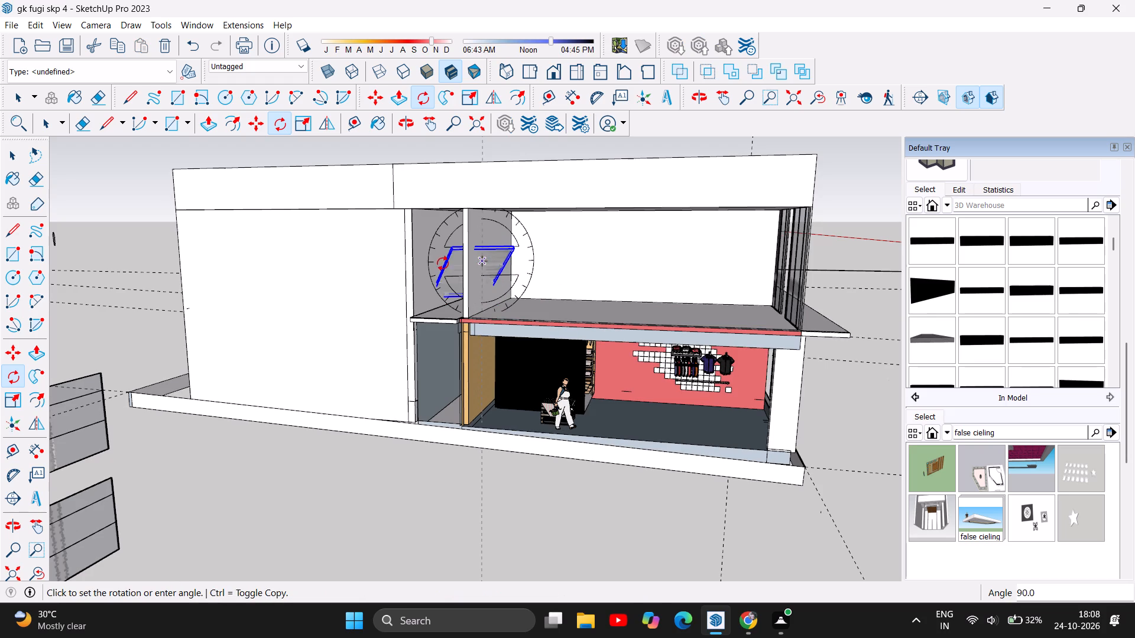
click(433, 261)
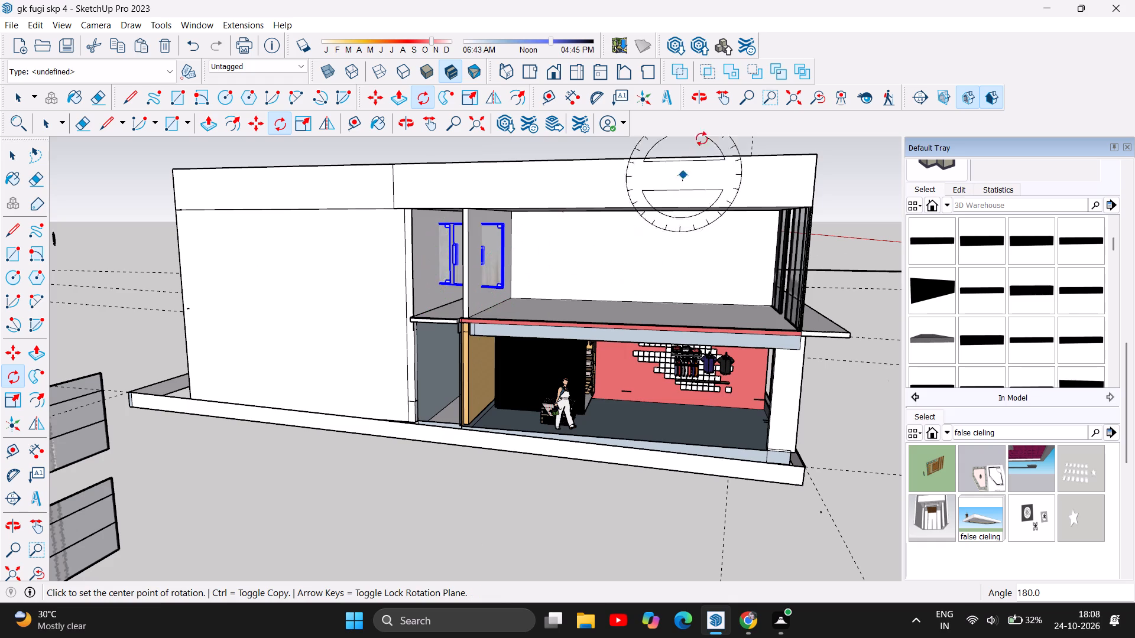
Move the glass door set along the upper floor, from the partition wall towards the front windows.
click(377, 98)
drag(500, 281, 560, 289)
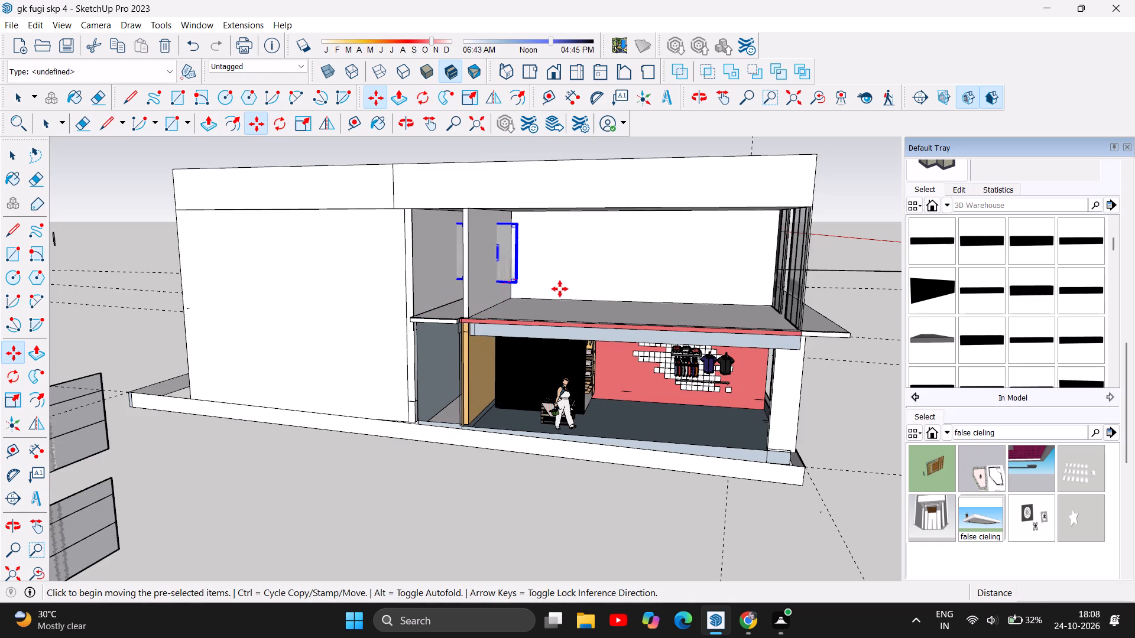
drag(560, 289, 776, 306)
drag(752, 294, 708, 276)
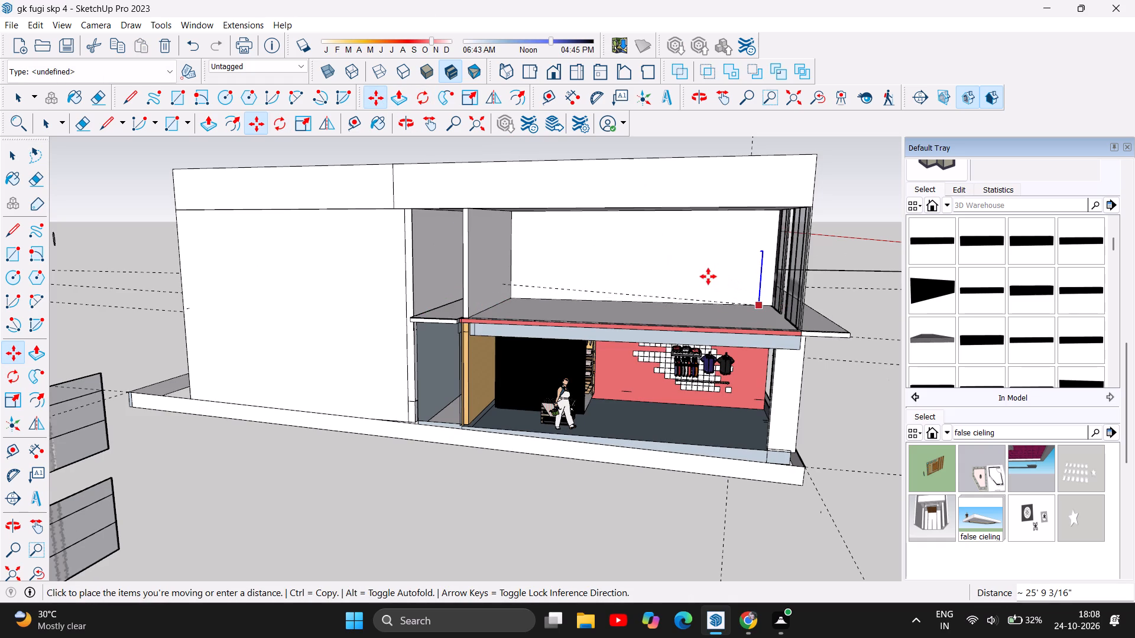
drag(708, 276, 703, 276)
drag(700, 276, 675, 279)
drag(673, 279, 605, 279)
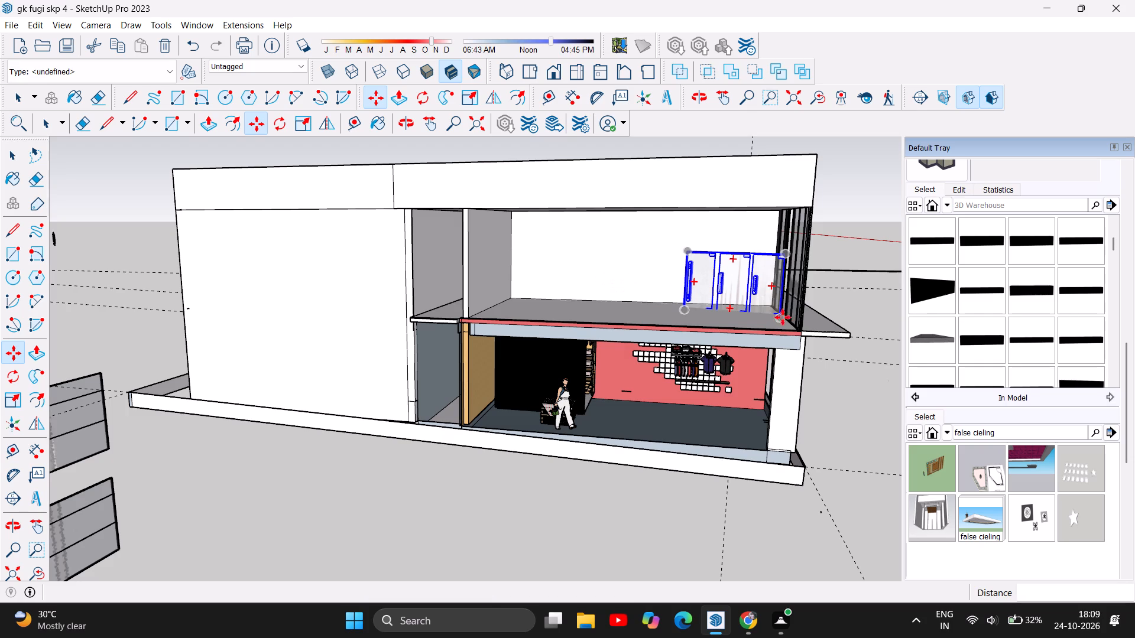
drag(708, 298, 716, 299)
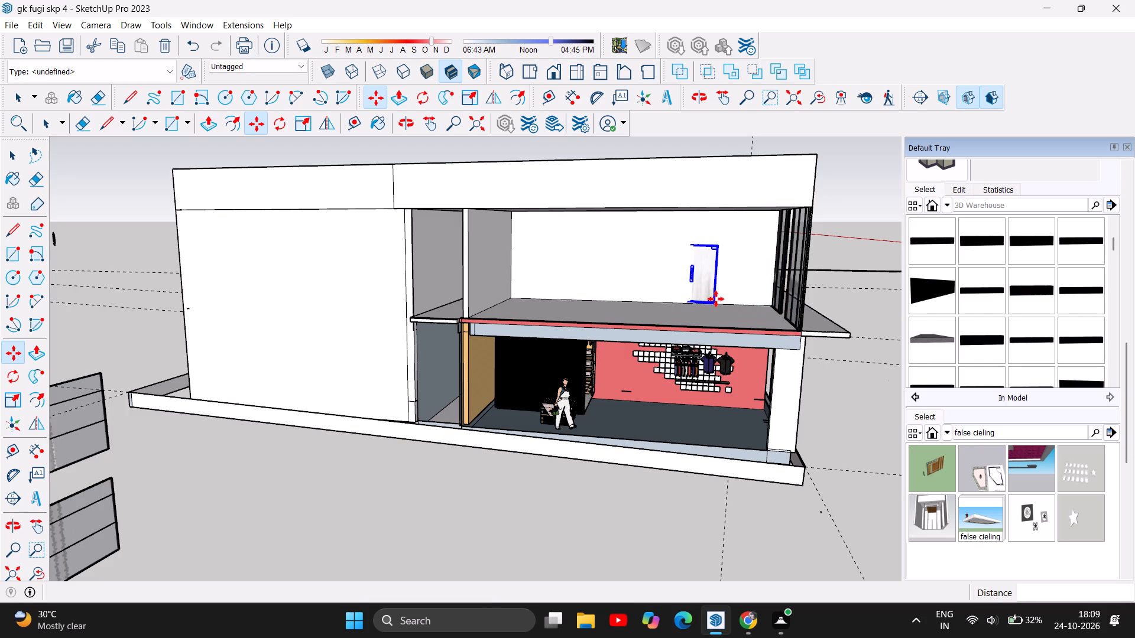
drag(716, 299, 749, 301)
double_click(750, 301)
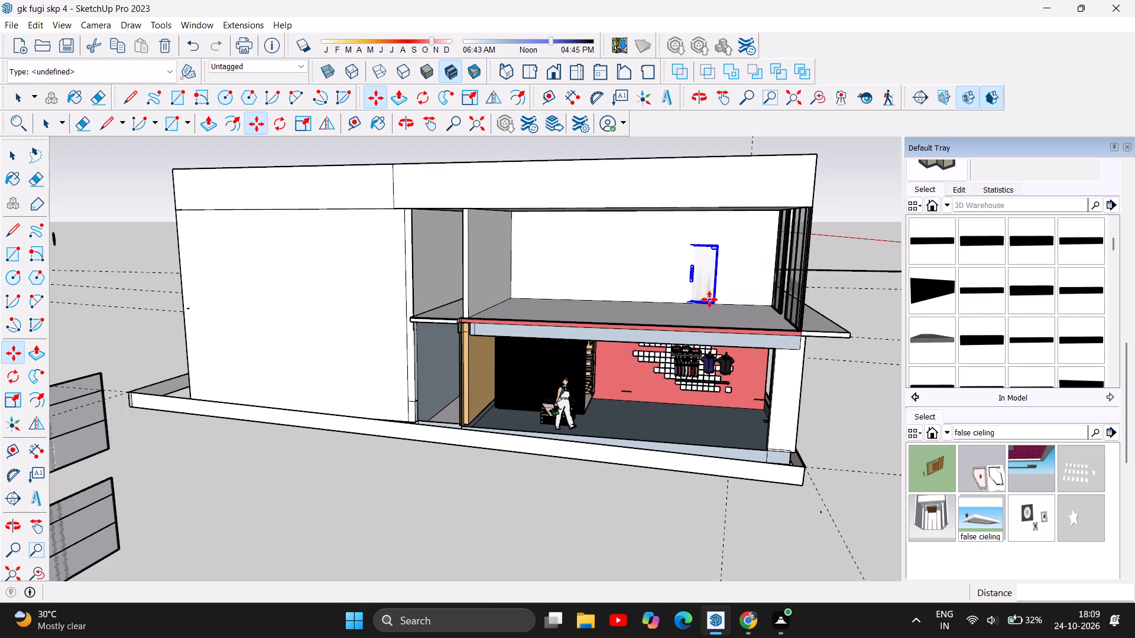